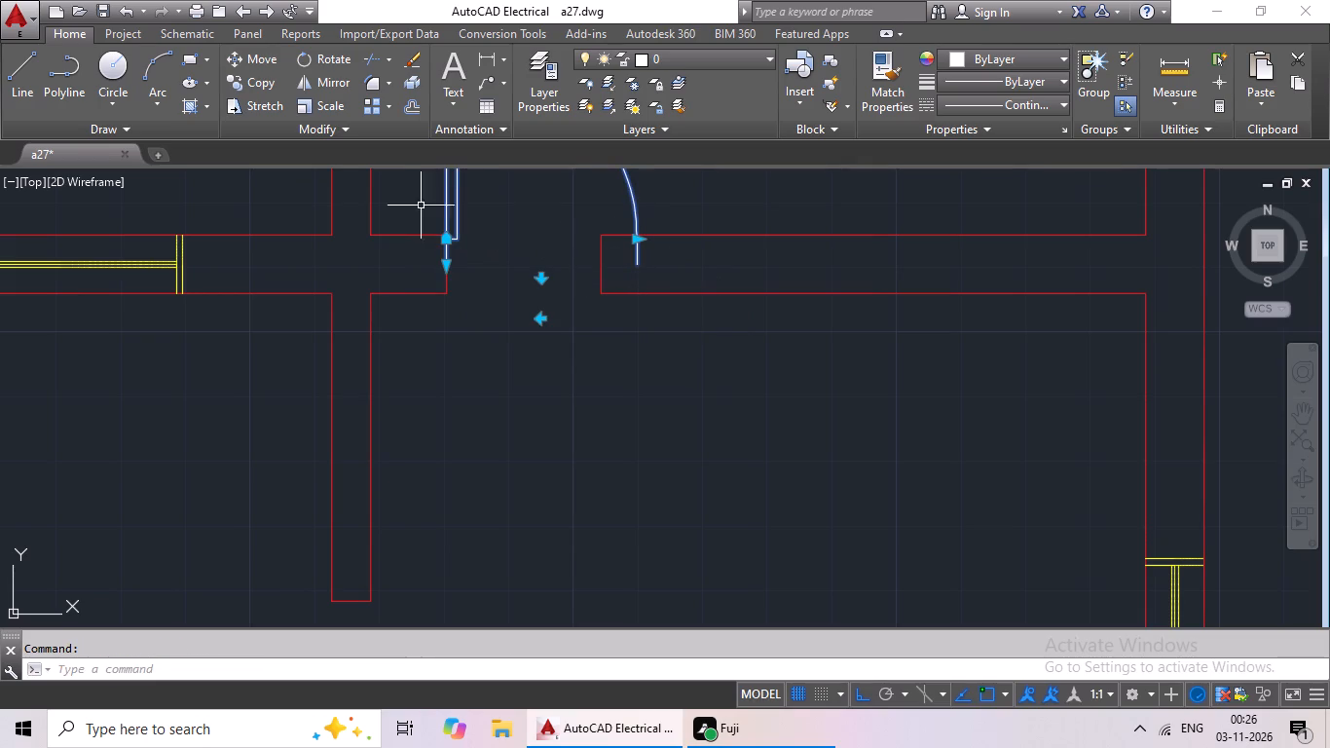
Scale the veranda door by reference from its wall-side end, matching its width to the opening between the jambs.
{"action": "left_click", "coordinate": [337, 100]}
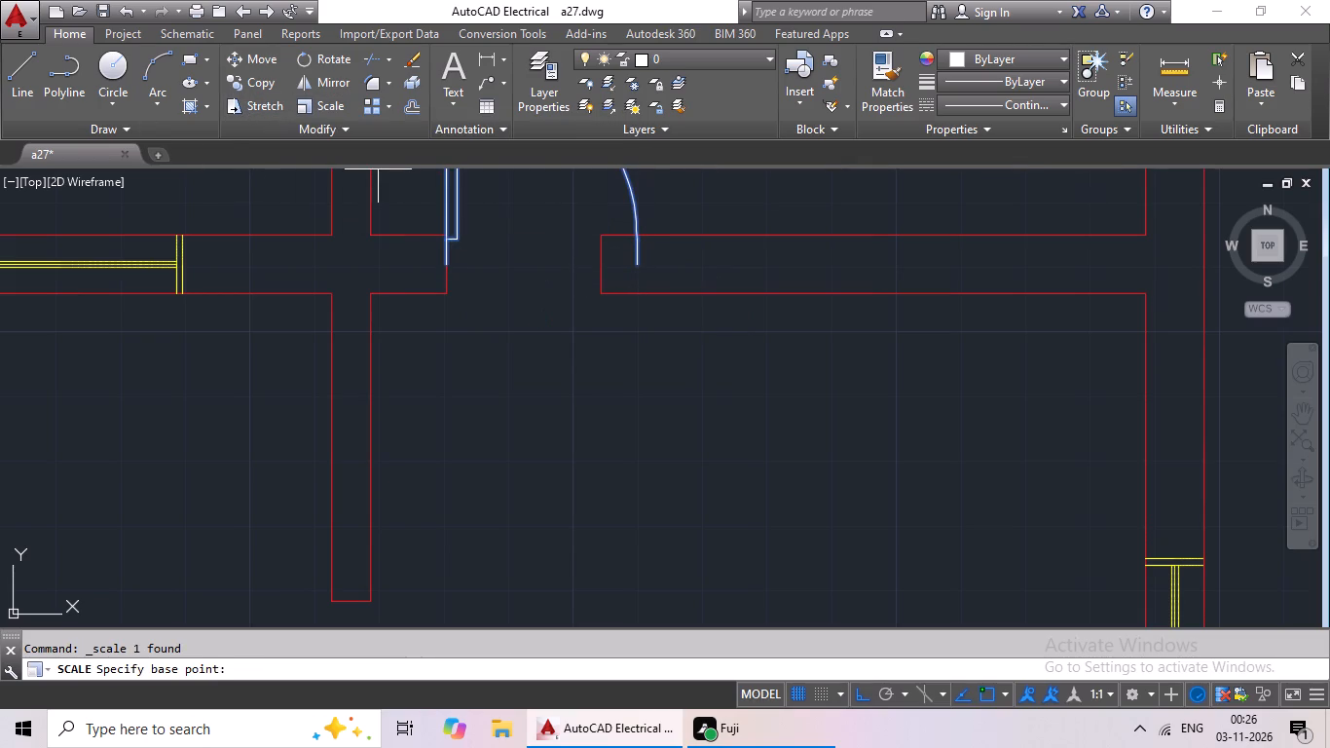
{"action": "scroll", "coordinate": [479, 245], "scroll_direction": "up", "scroll_amount": 3}
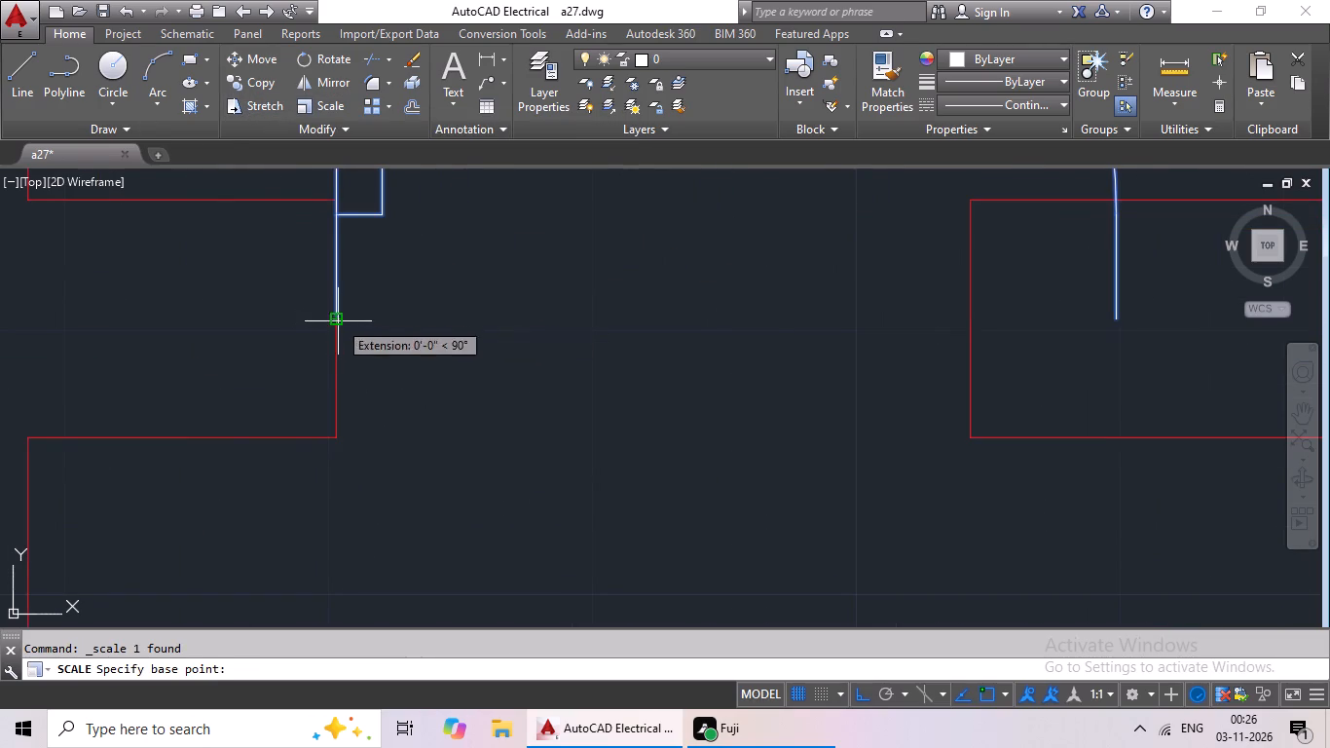
{"action": "left_click", "coordinate": [340, 322]}
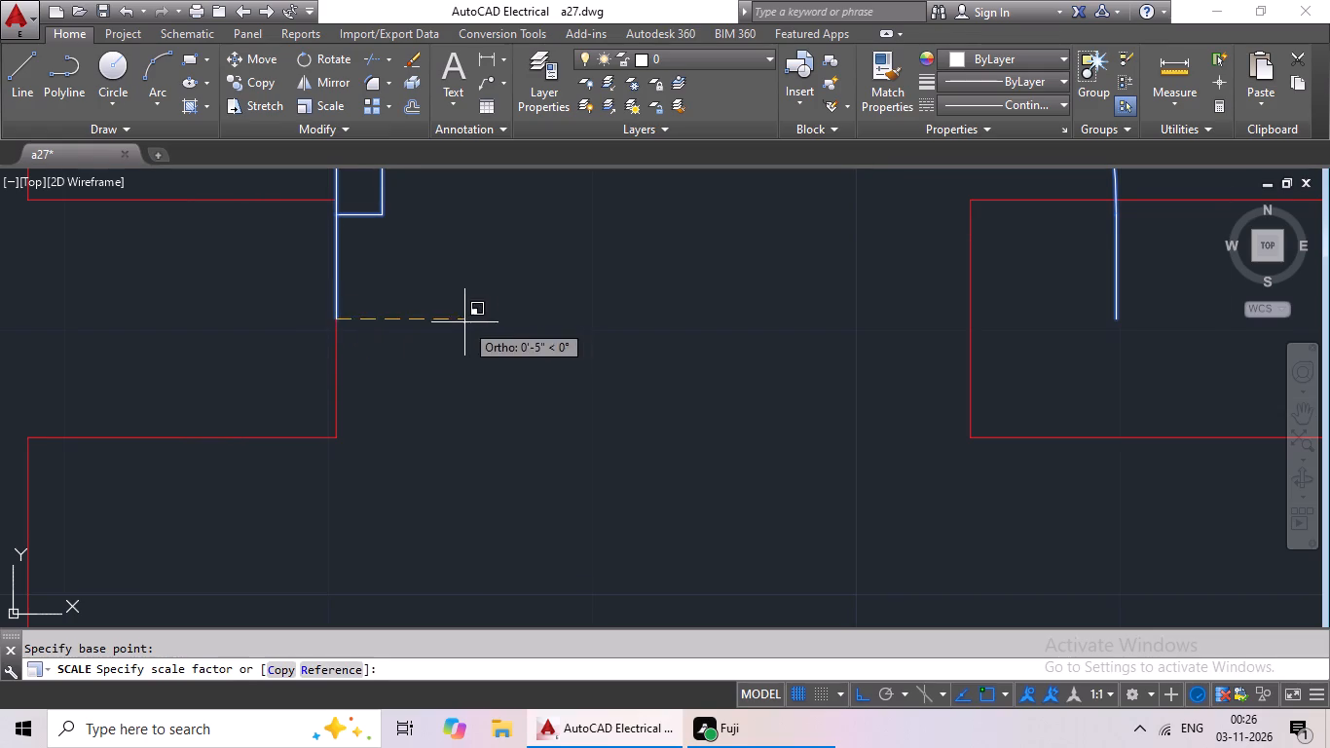
{"action": "left_click", "coordinate": [329, 676]}
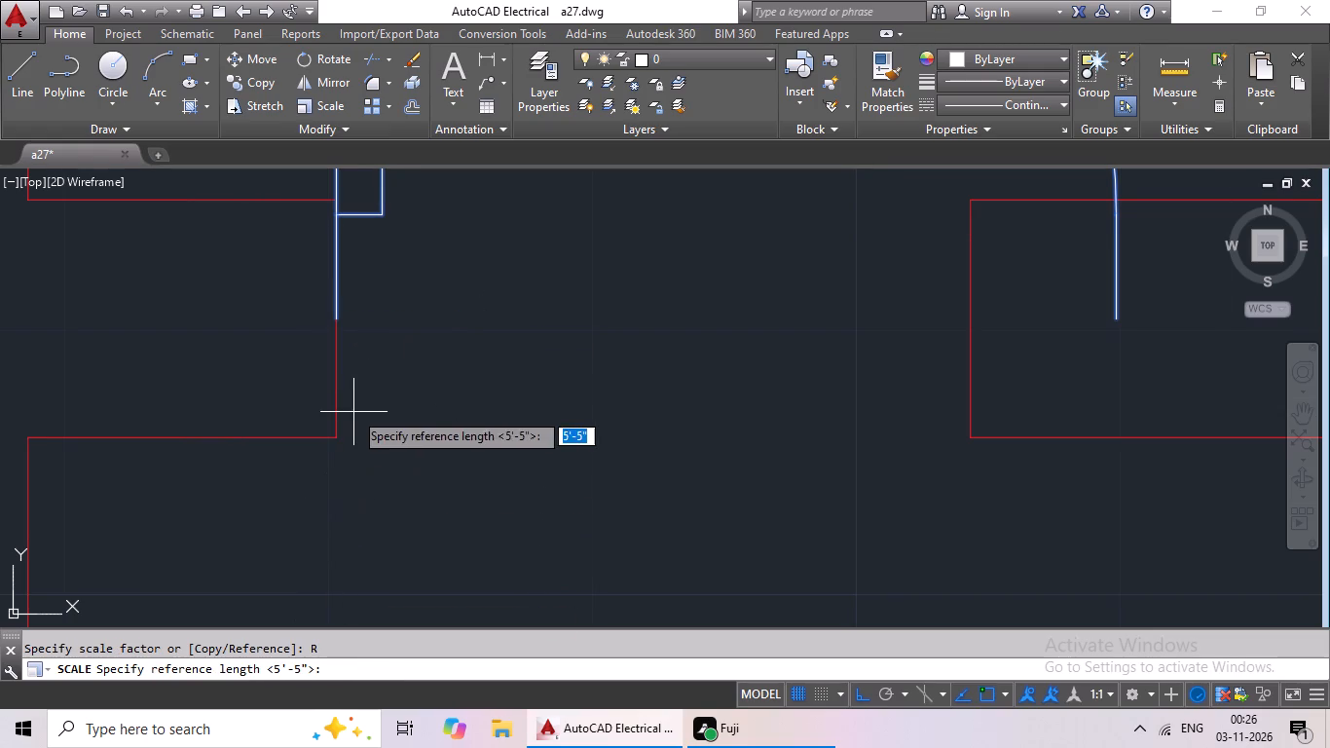
{"action": "left_click", "coordinate": [340, 318]}
{"action": "scroll", "coordinate": [539, 337], "scroll_direction": "down", "scroll_amount": 2}
{"action": "middle_click_drag", "start_coordinate": [547, 343], "coordinate": [461, 417]}
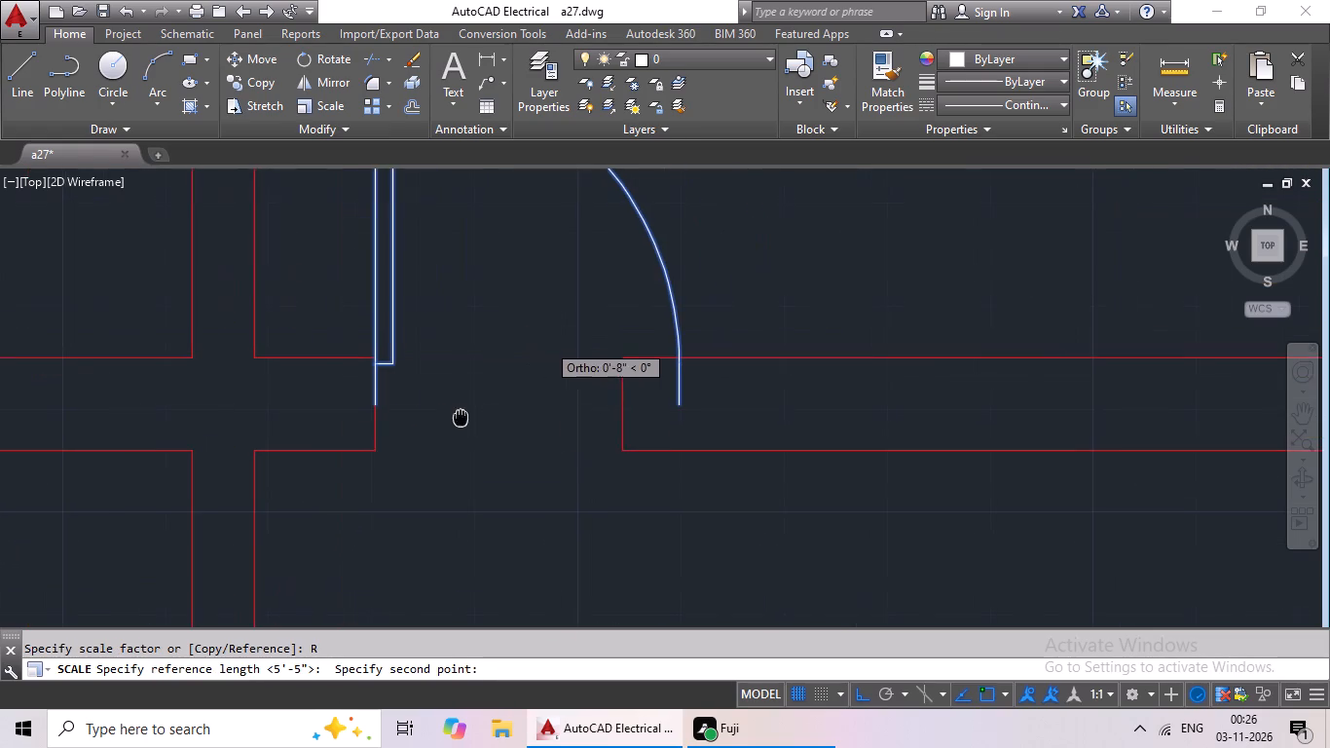
{"action": "left_click", "coordinate": [684, 403]}
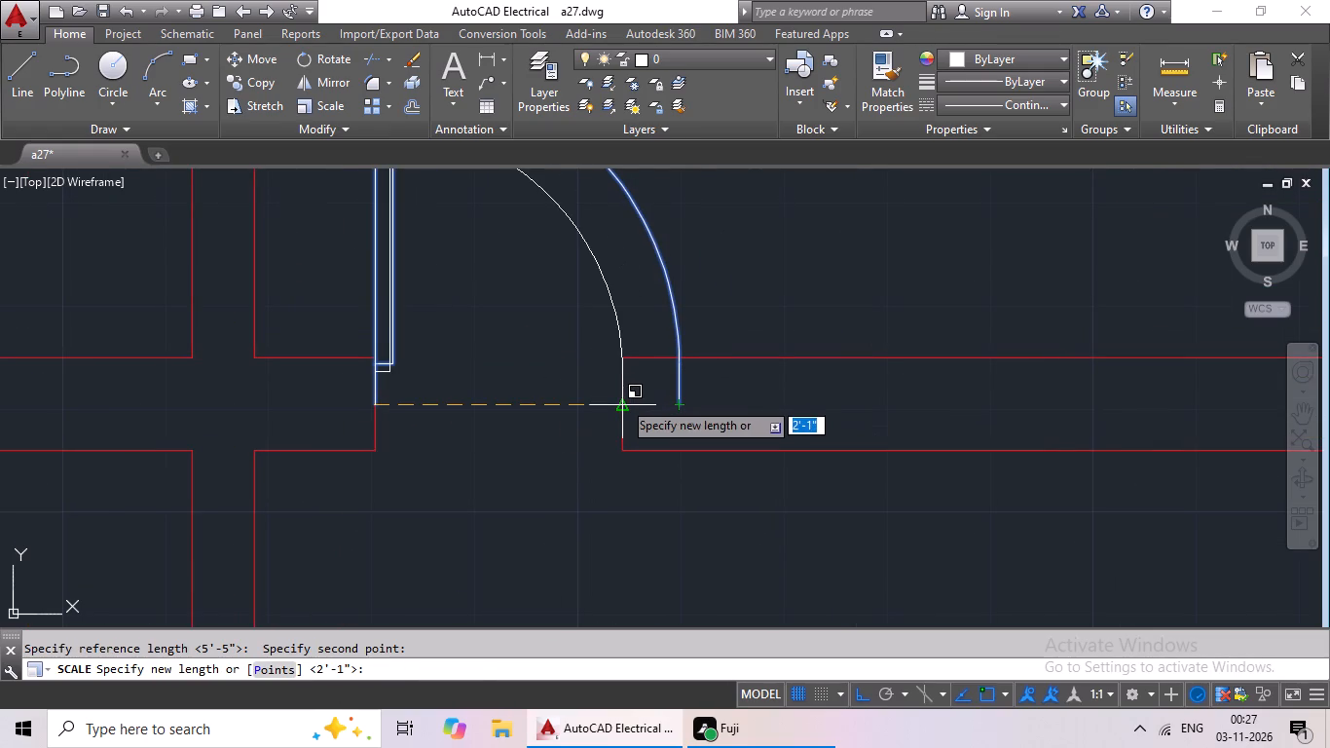
{"action": "left_click", "coordinate": [621, 401]}
Rotate the upright spare door outside the plan by 270° about the free end of its swing arc.
{"action": "scroll", "coordinate": [648, 404], "scroll_direction": "down", "scroll_amount": 4}
{"action": "middle_click_drag", "start_coordinate": [660, 460], "coordinate": [712, 415]}
{"action": "scroll", "coordinate": [721, 429], "scroll_direction": "down", "scroll_amount": 1}
{"action": "middle_click_drag", "start_coordinate": [726, 450], "coordinate": [758, 425]}
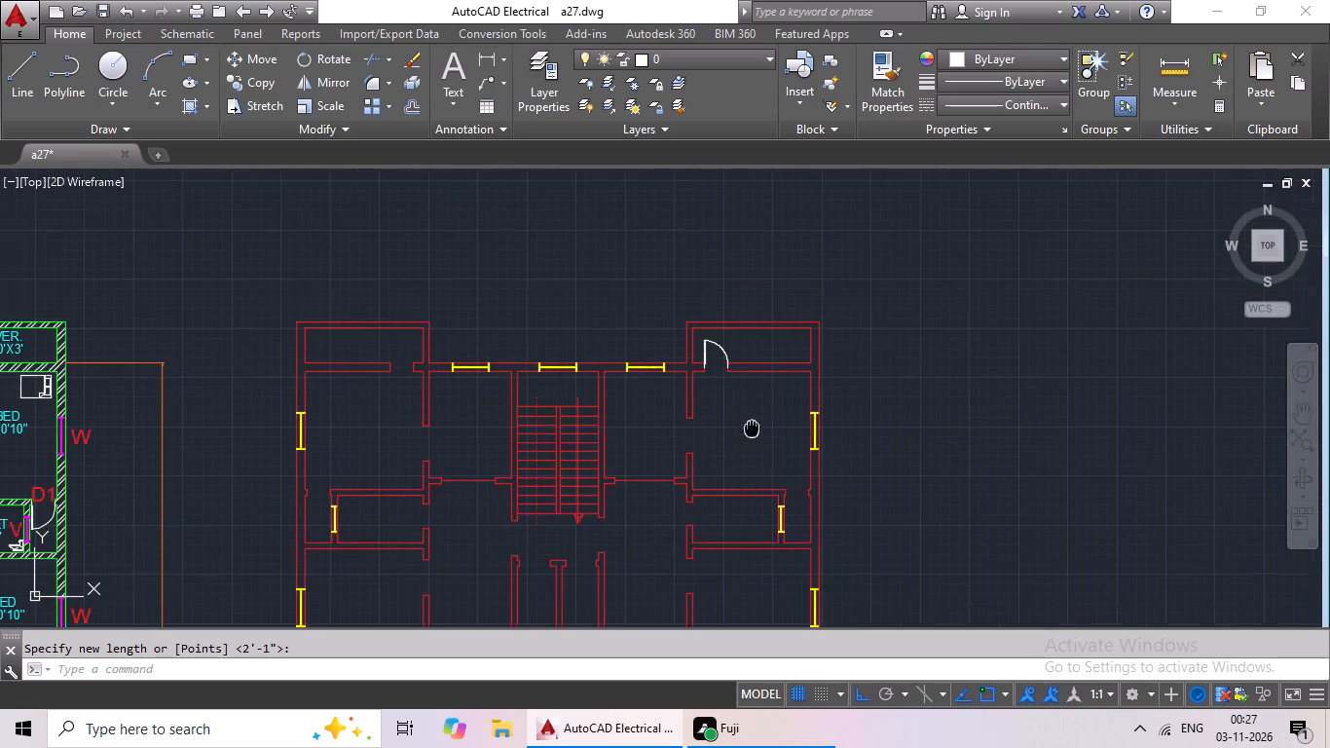
{"action": "middle_click_drag", "start_coordinate": [758, 425], "coordinate": [761, 424]}
{"action": "scroll", "coordinate": [764, 438], "scroll_direction": "down", "scroll_amount": 2}
{"action": "scroll", "coordinate": [734, 433], "scroll_direction": "up", "scroll_amount": 2}
{"action": "middle_click_drag", "start_coordinate": [791, 453], "coordinate": [949, 419]}
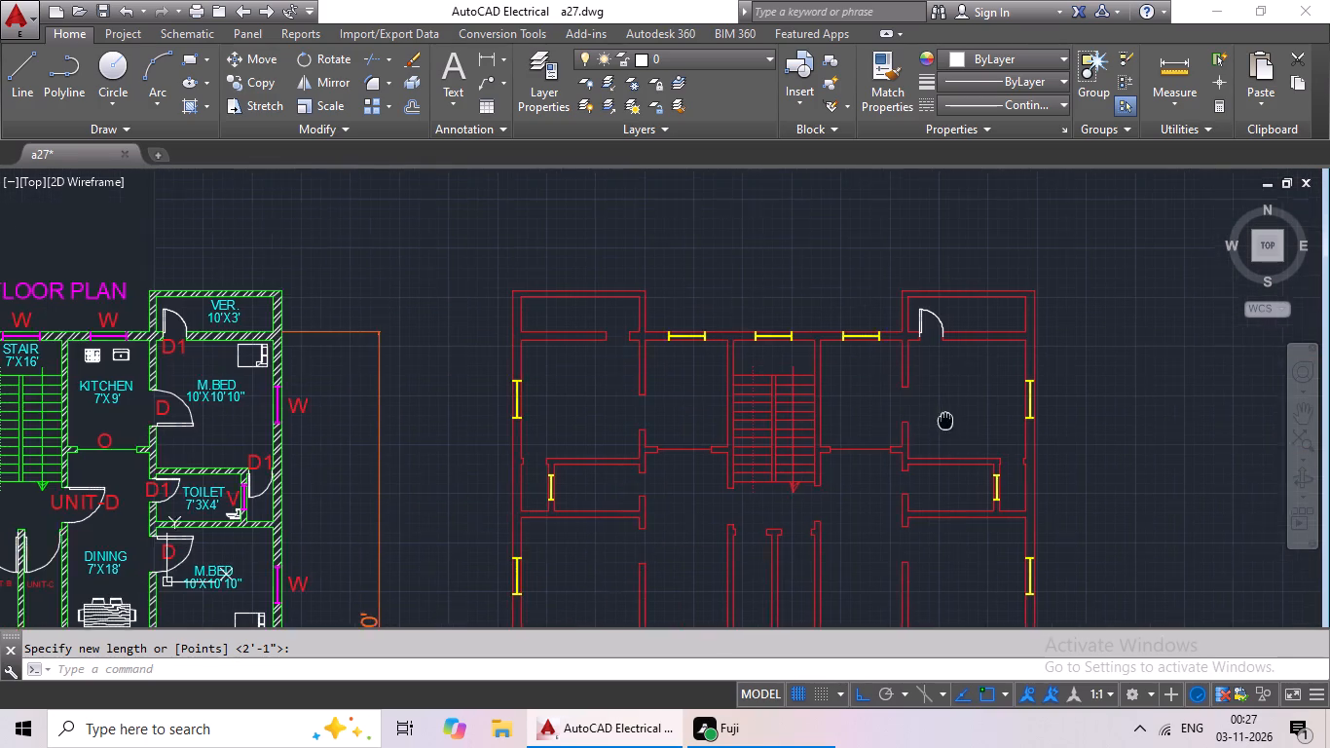
{"action": "middle_click_drag", "start_coordinate": [965, 430], "coordinate": [827, 484]}
{"action": "scroll", "coordinate": [831, 464], "scroll_direction": "down", "scroll_amount": 1}
{"action": "middle_click_drag", "start_coordinate": [832, 464], "coordinate": [823, 461]}
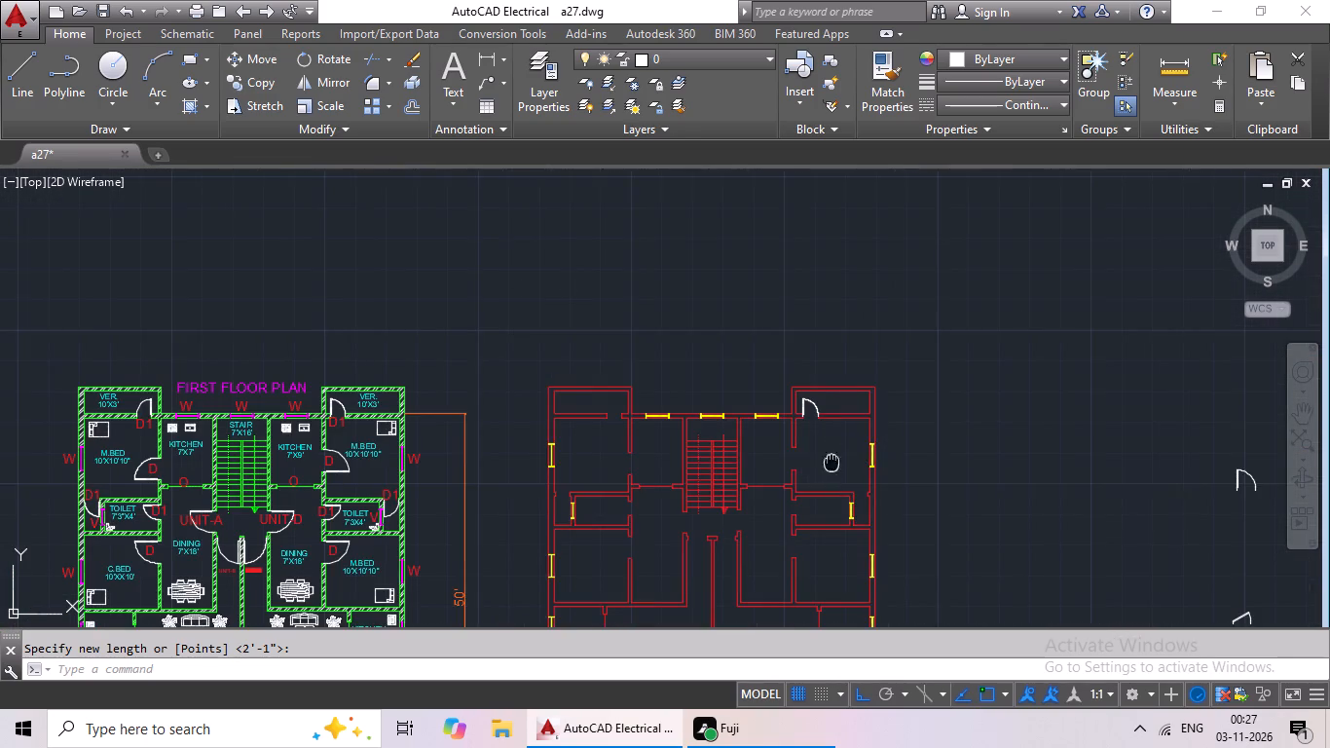
{"action": "middle_click_drag", "start_coordinate": [823, 461], "coordinate": [750, 449]}
{"action": "middle_click_drag", "start_coordinate": [960, 455], "coordinate": [791, 419]}
{"action": "middle_click_drag", "start_coordinate": [916, 514], "coordinate": [715, 475]}
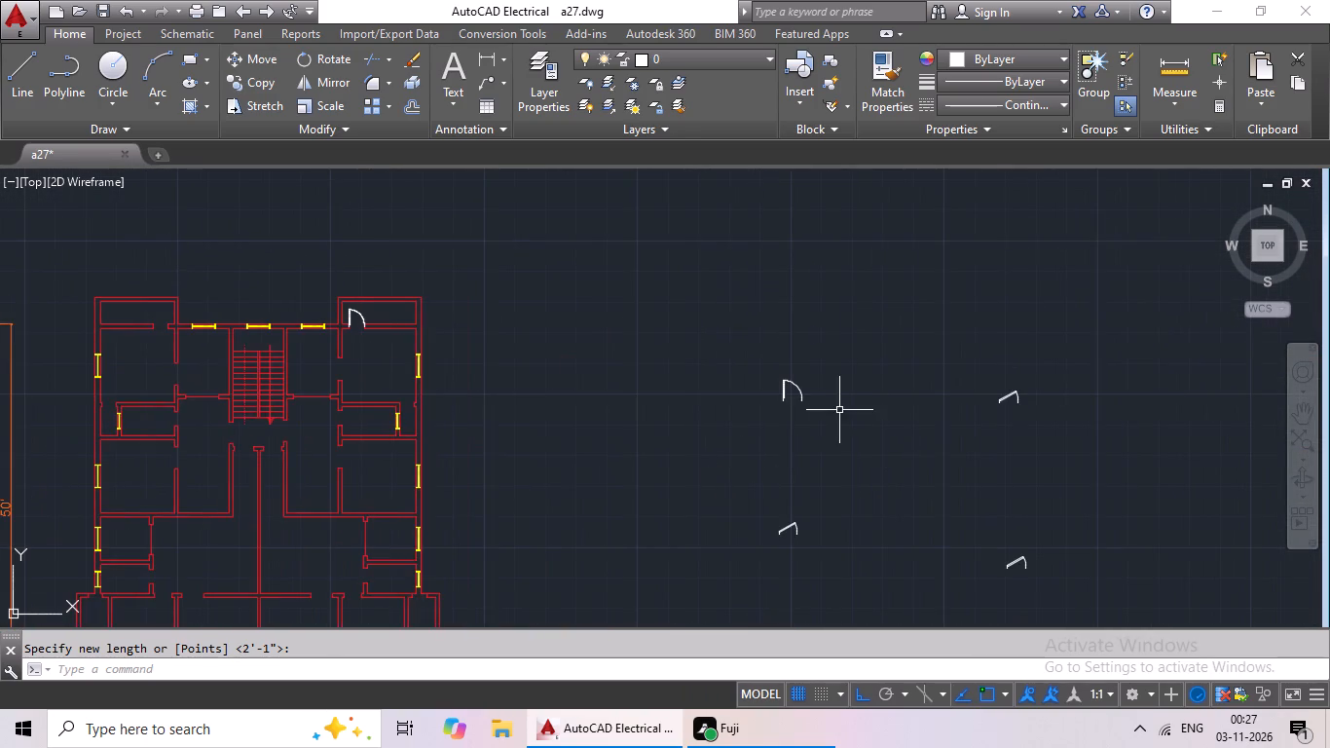
{"action": "scroll", "coordinate": [839, 410], "scroll_direction": "up", "scroll_amount": 3}
{"action": "left_click", "coordinate": [689, 361]}
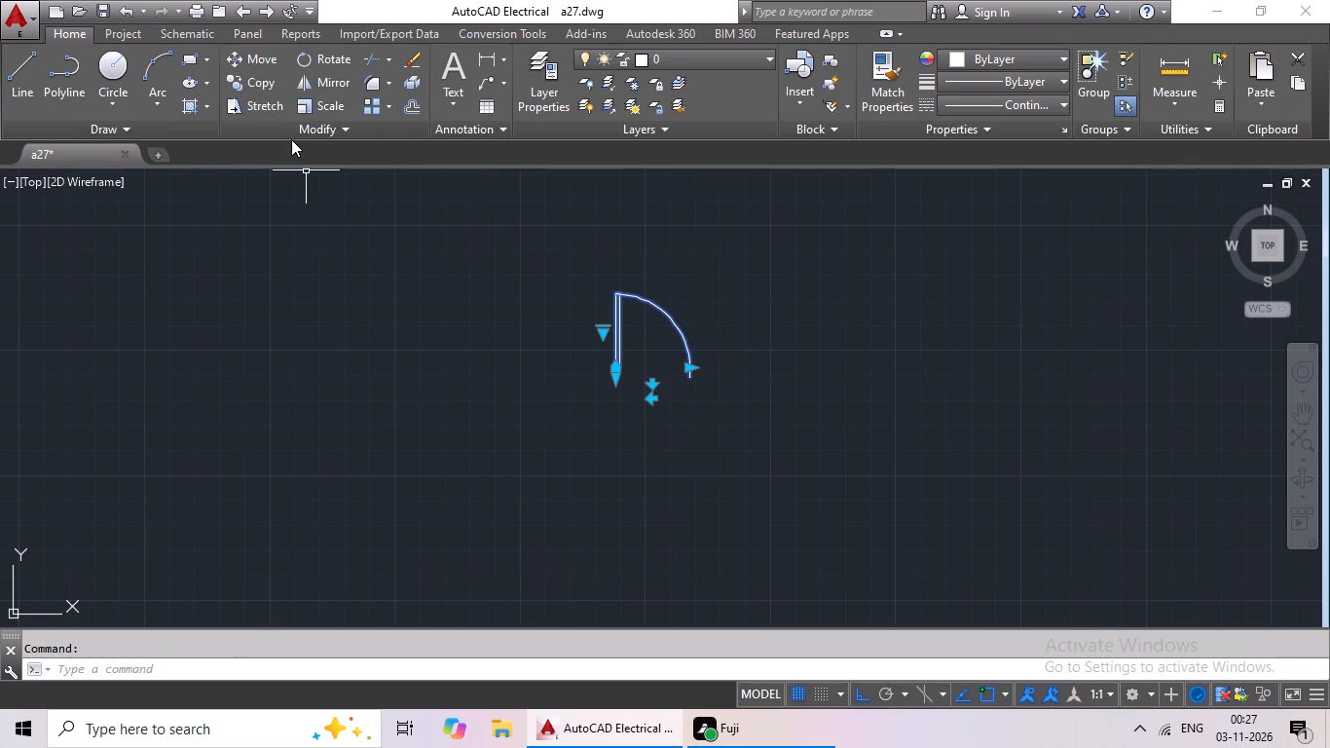
{"action": "left_click", "coordinate": [331, 64]}
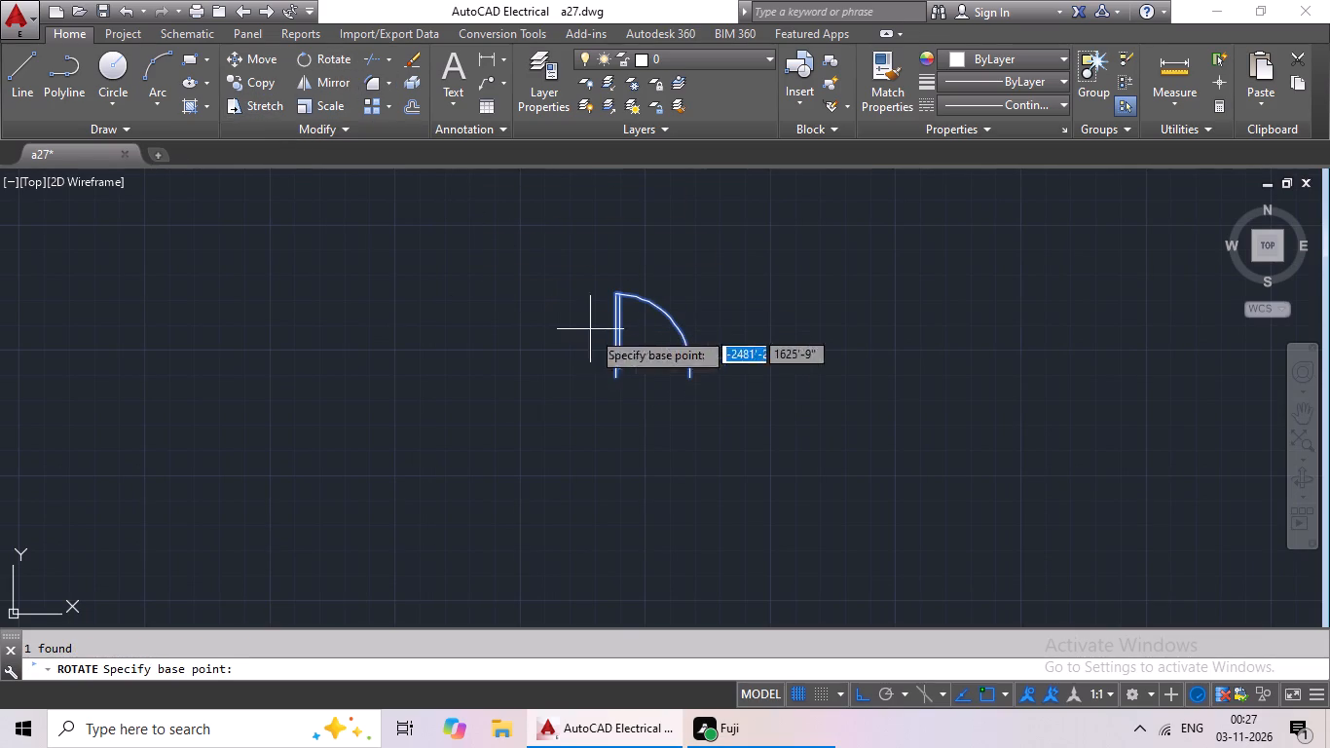
{"action": "left_click", "coordinate": [694, 377]}
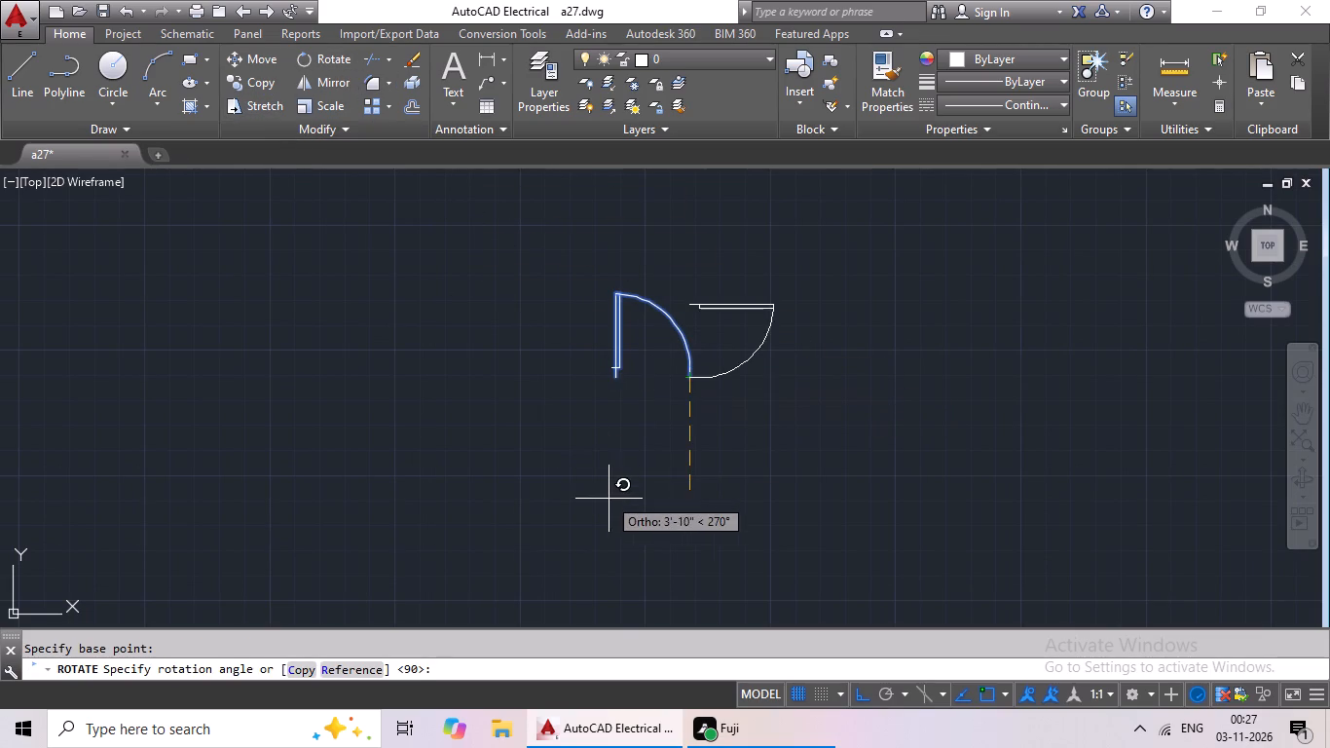
{"action": "left_click", "coordinate": [628, 519]}
Copy the rotated spare door and paste it at the lower jamb midpoint of the right-hand unit's toilet doorway.
{"action": "scroll", "coordinate": [788, 328], "scroll_direction": "down", "scroll_amount": 4}
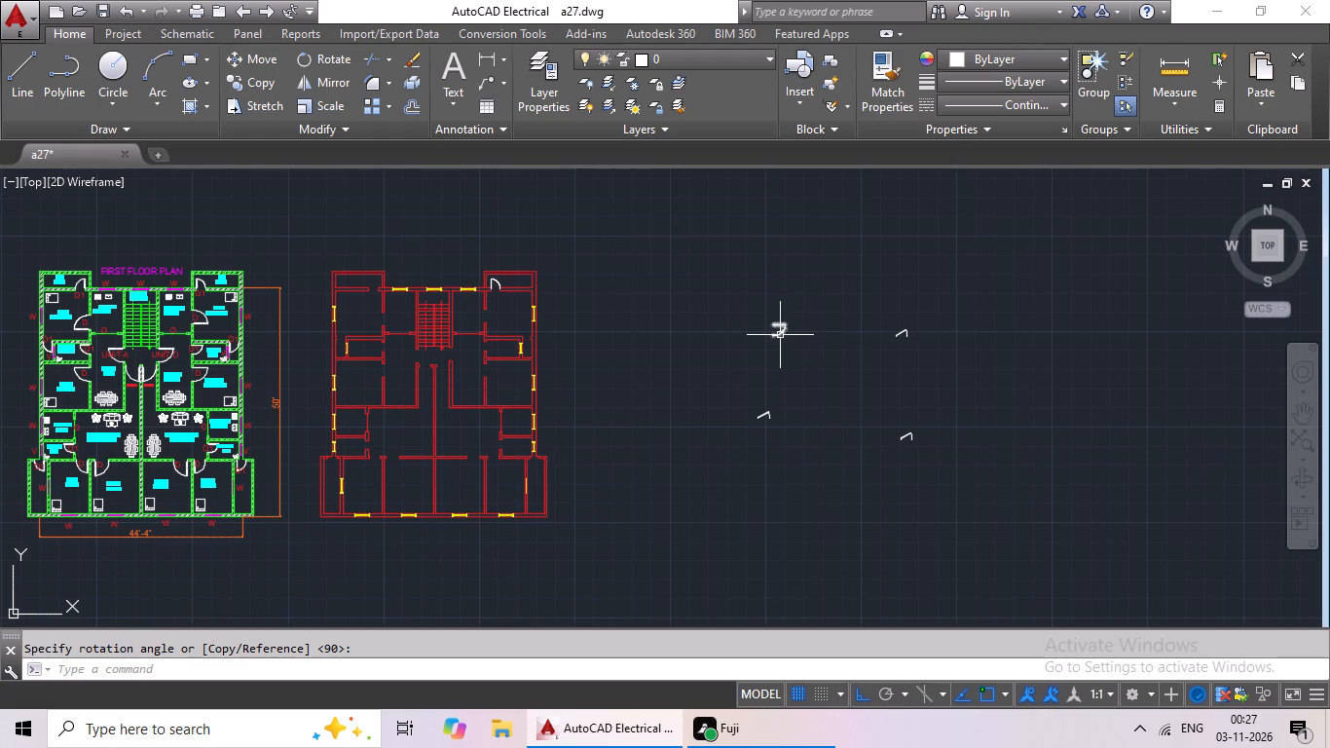
{"action": "left_click", "coordinate": [780, 335]}
{"action": "key", "text": "ctrl+c"}
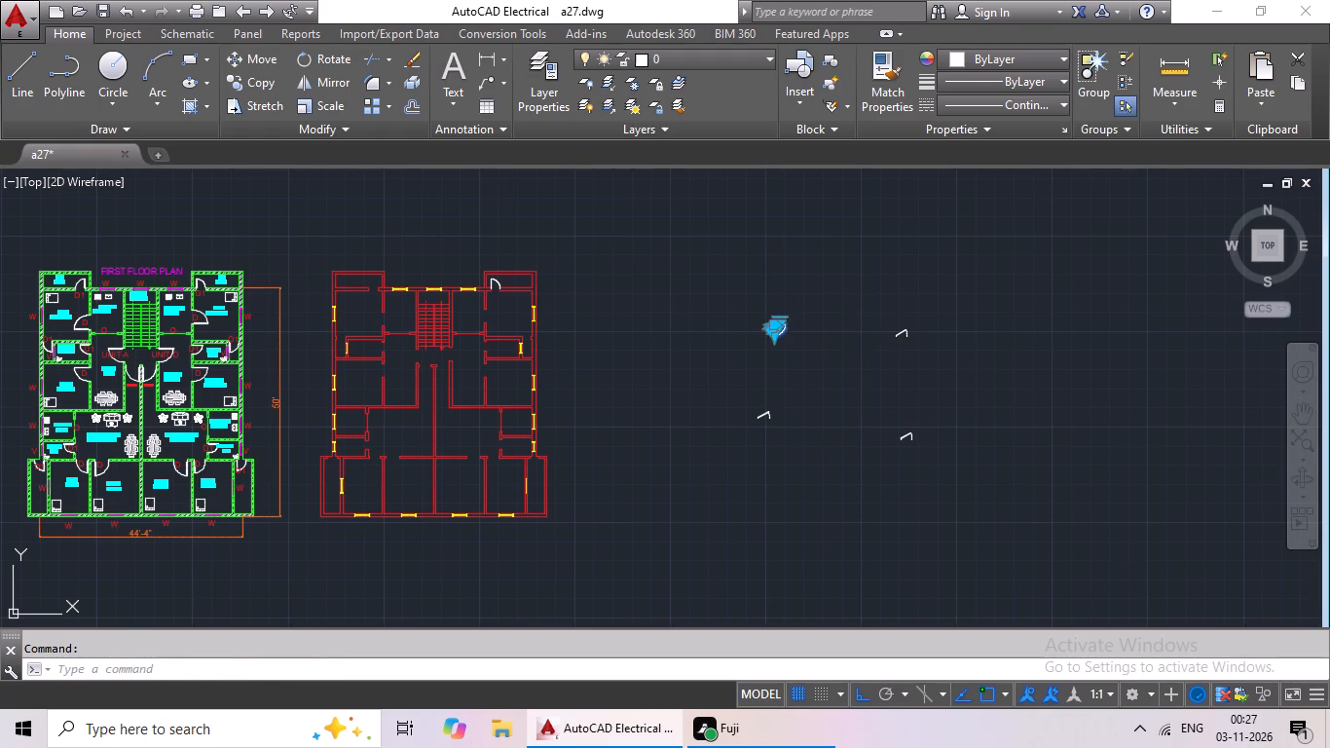
{"action": "key", "text": "ctrl+v"}
{"action": "scroll", "coordinate": [499, 317], "scroll_direction": "up", "scroll_amount": 4}
{"action": "middle_click_drag", "start_coordinate": [395, 454], "coordinate": [427, 349]}
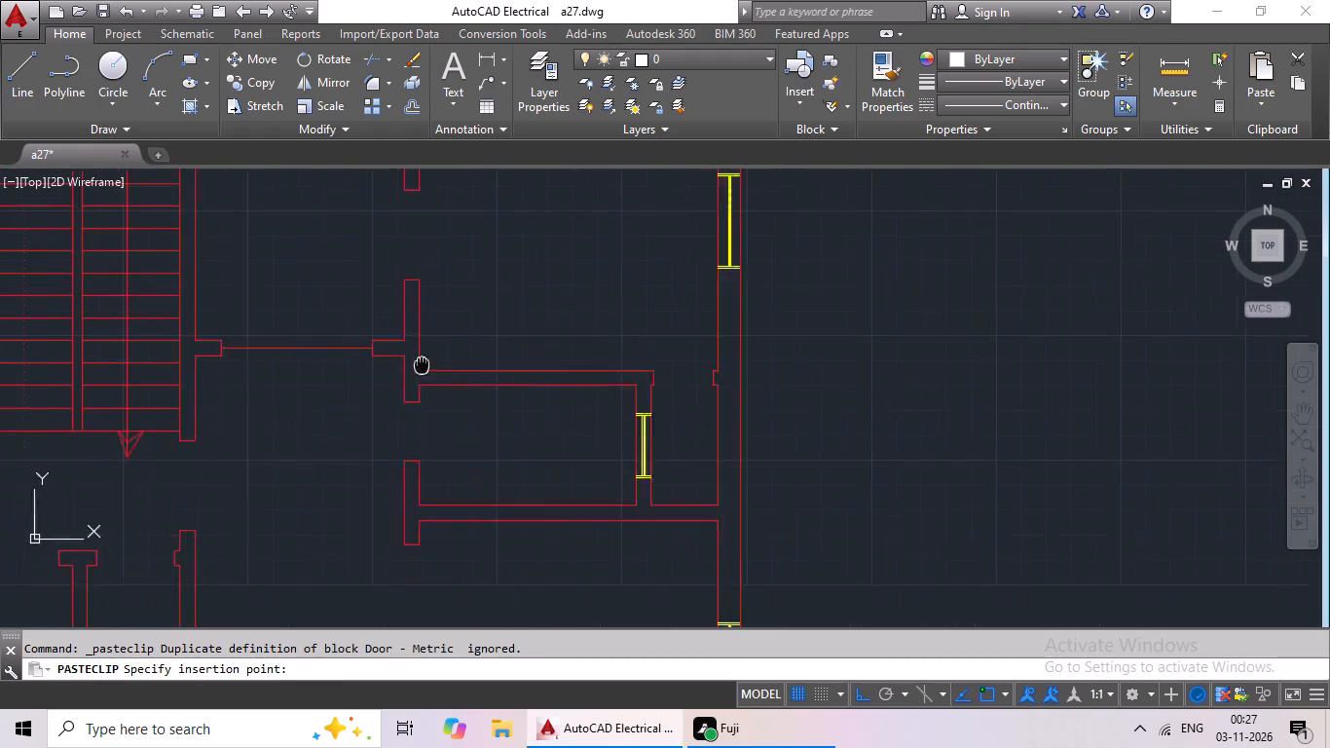
{"action": "middle_click_drag", "start_coordinate": [427, 349], "coordinate": [434, 317]}
{"action": "scroll", "coordinate": [437, 373], "scroll_direction": "up", "scroll_amount": 3}
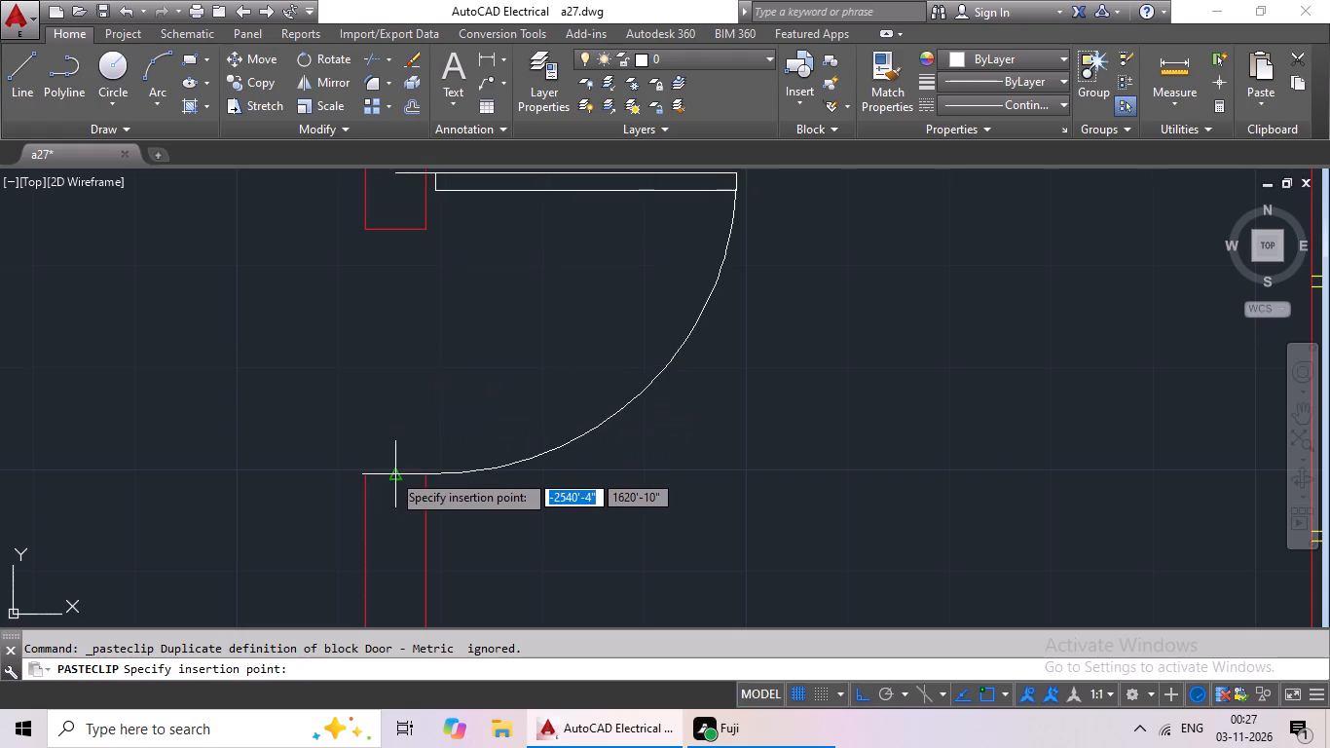
{"action": "left_click", "coordinate": [392, 472]}
Scale the toilet door by reference from the lower jamb midpoint to span the opening, about 2'-0" wide.
{"action": "scroll", "coordinate": [503, 233], "scroll_direction": "down", "scroll_amount": 2}
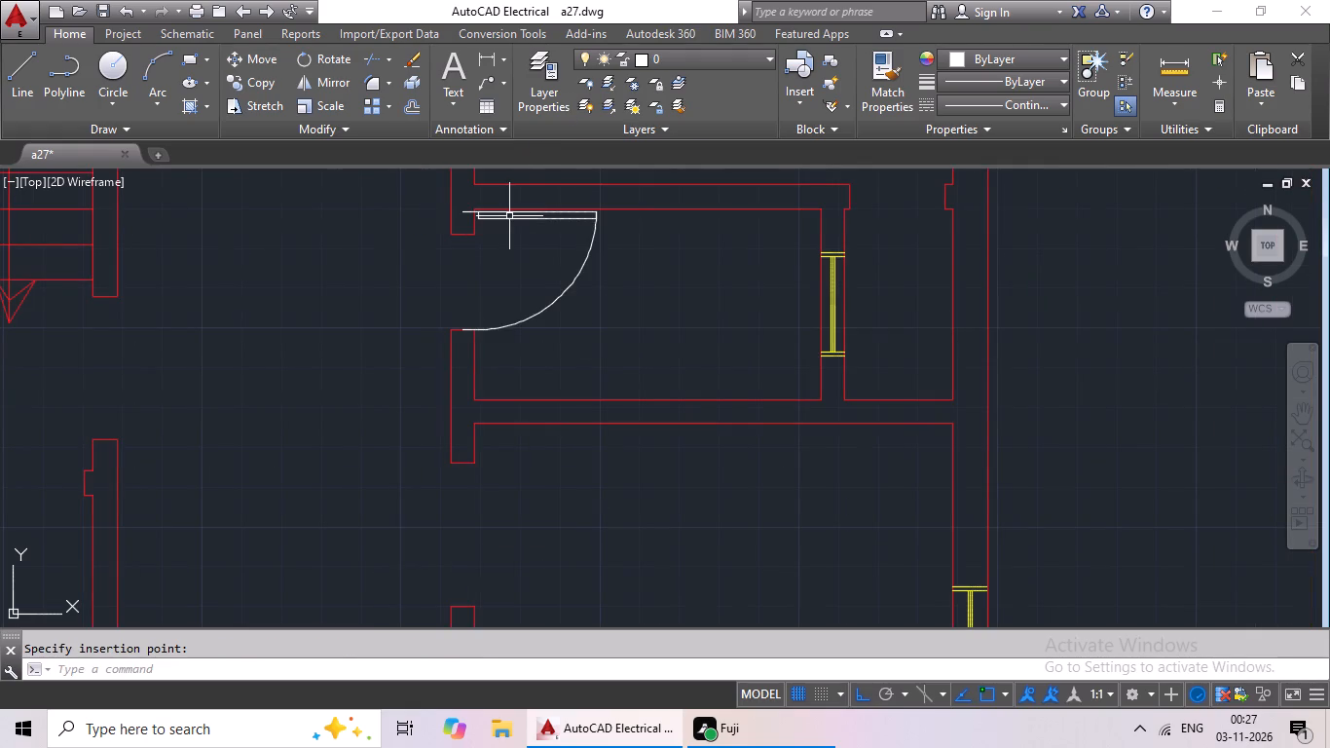
{"action": "left_click", "coordinate": [508, 219]}
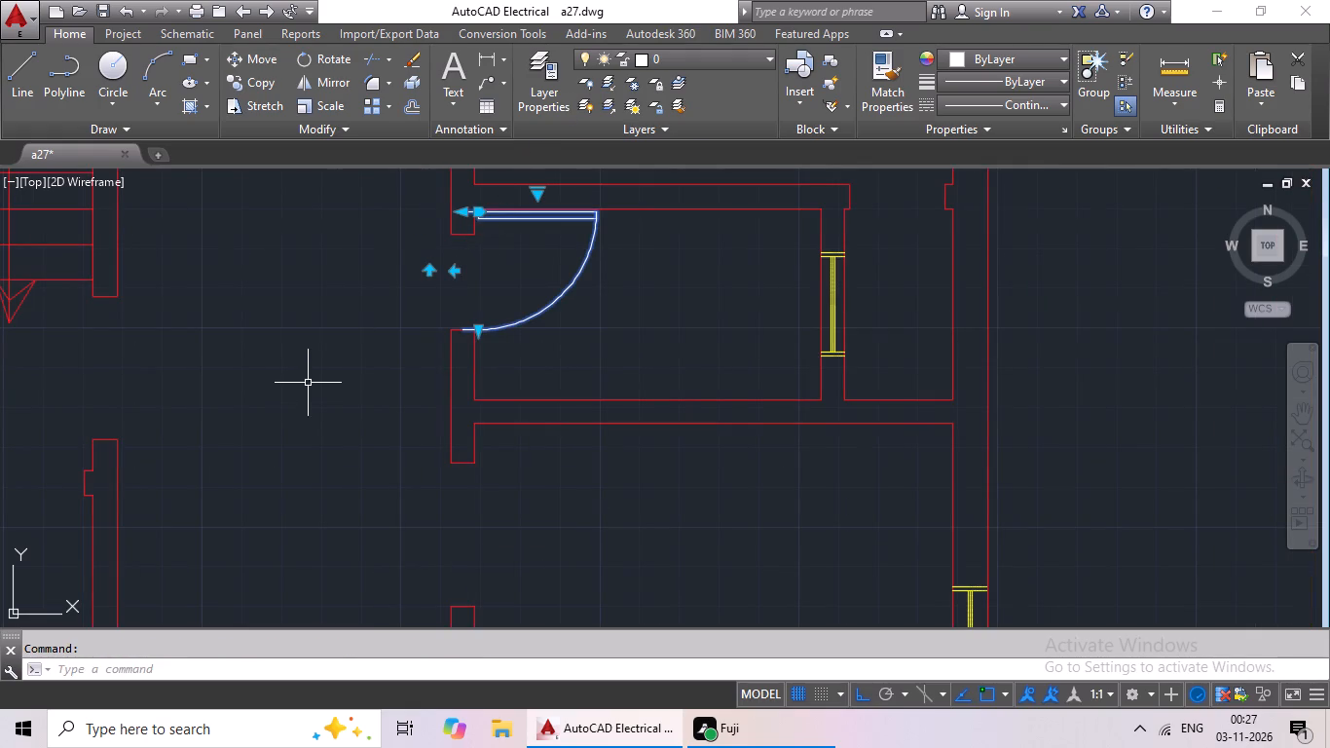
{"action": "left_click", "coordinate": [330, 108]}
{"action": "left_click_drag", "start_coordinate": [461, 328], "coordinate": [462, 328]}
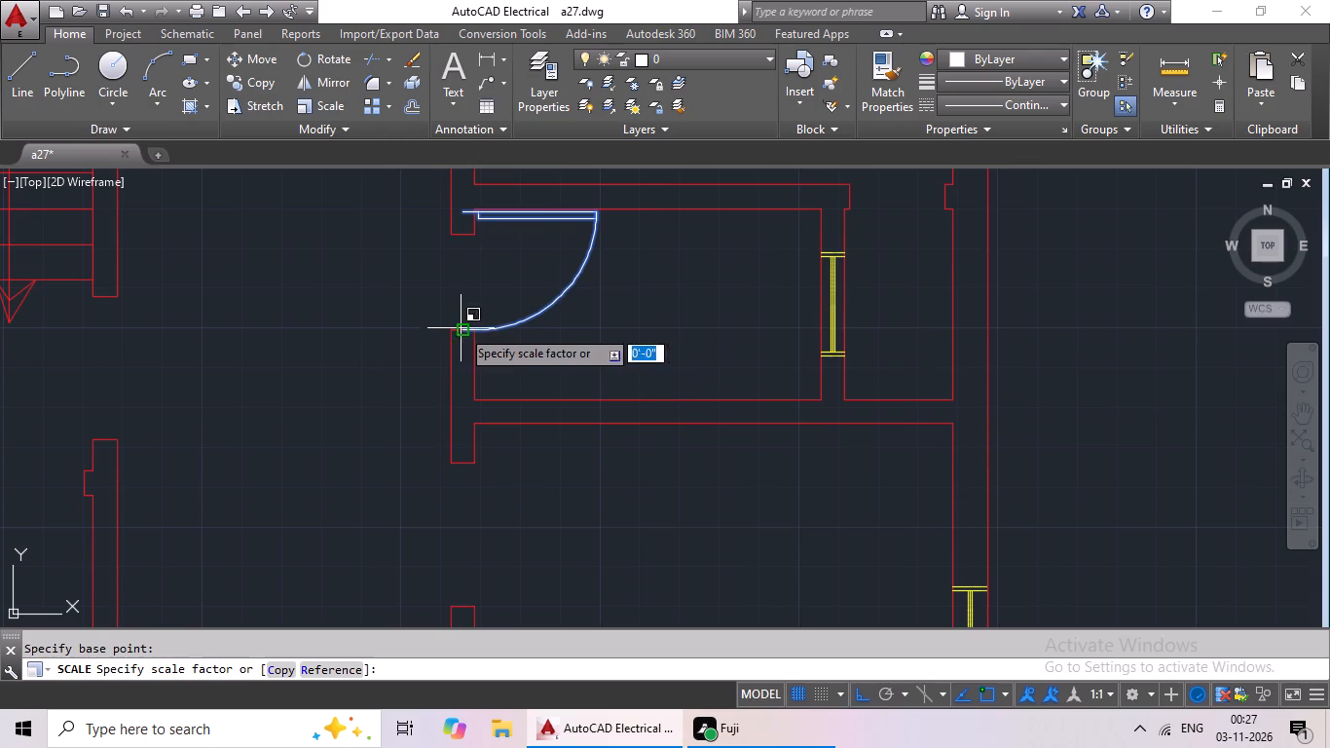
{"action": "left_click_drag", "start_coordinate": [462, 328], "coordinate": [475, 297]}
{"action": "left_click", "coordinate": [333, 674]}
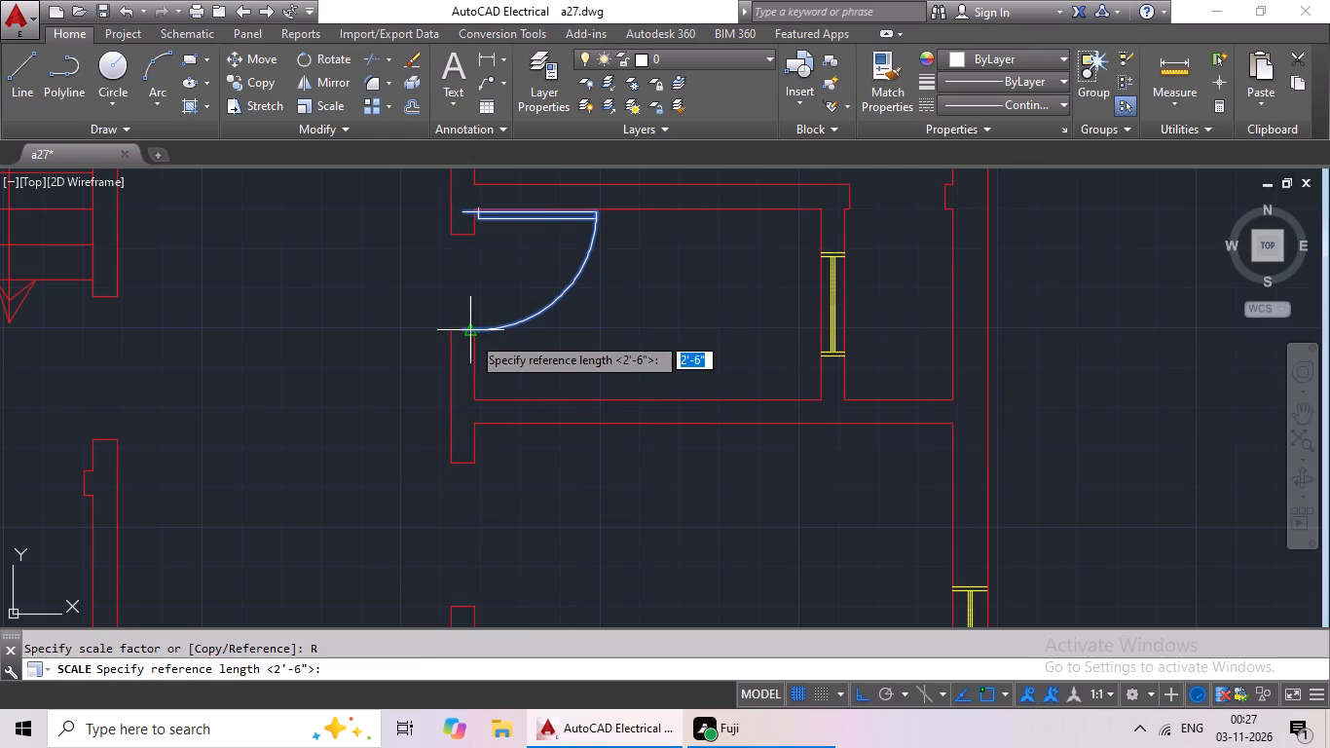
{"action": "scroll", "coordinate": [467, 330], "scroll_direction": "up", "scroll_amount": 3}
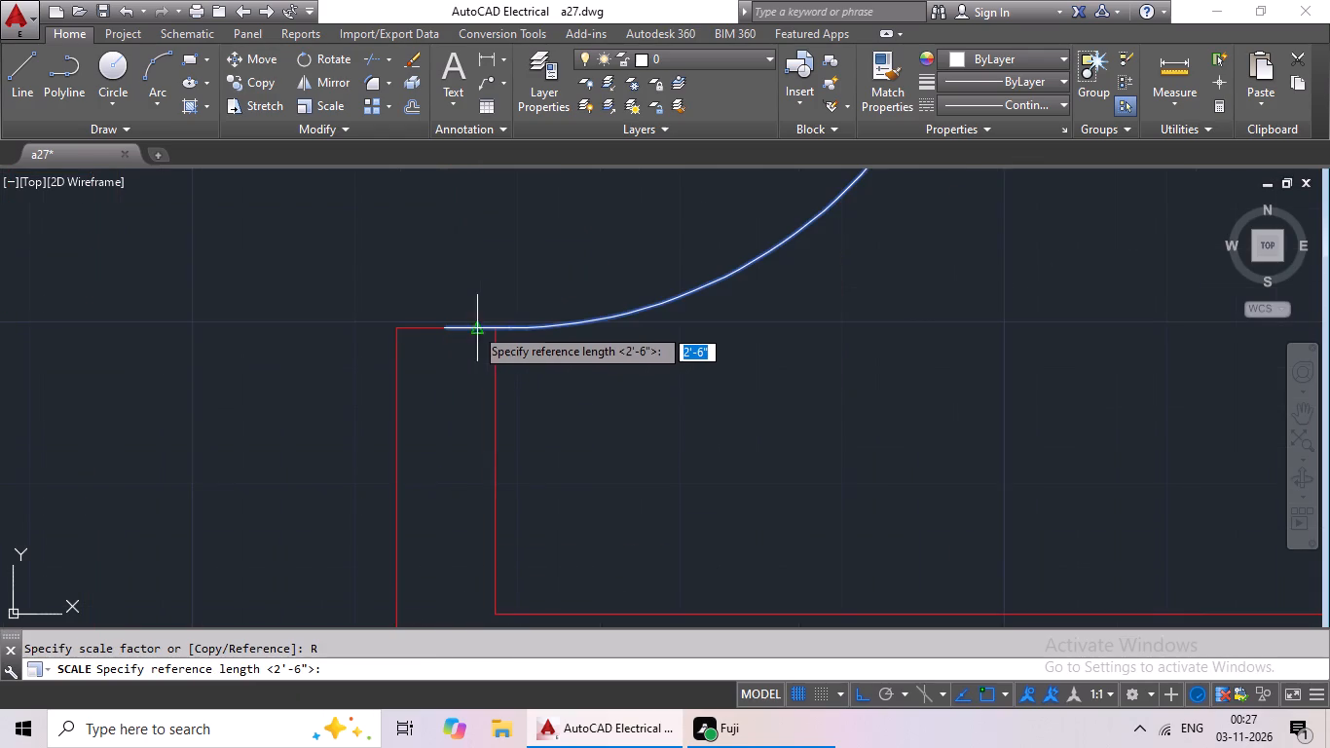
{"action": "left_click", "coordinate": [443, 325]}
{"action": "scroll", "coordinate": [453, 271], "scroll_direction": "down", "scroll_amount": 2}
{"action": "middle_click_drag", "start_coordinate": [453, 271], "coordinate": [424, 440]}
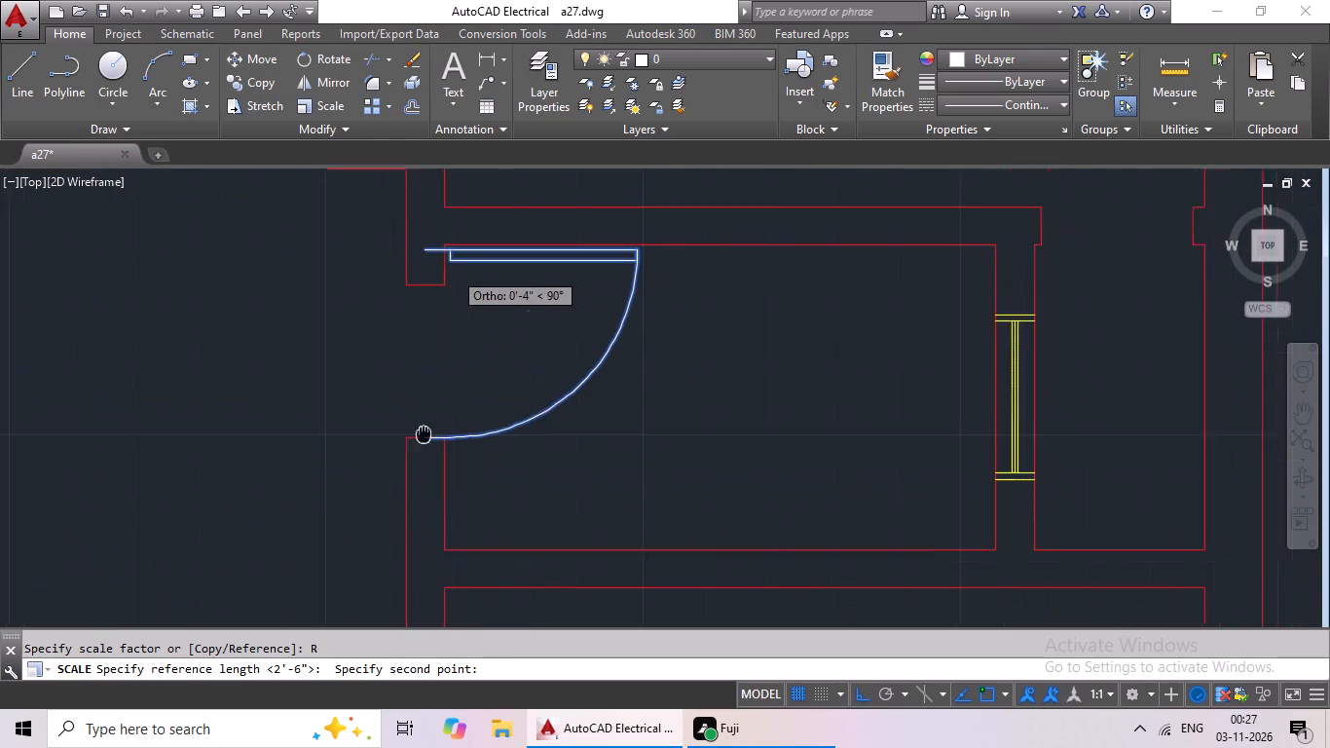
{"action": "middle_click_drag", "start_coordinate": [424, 440], "coordinate": [424, 444]}
{"action": "left_click", "coordinate": [425, 280]}
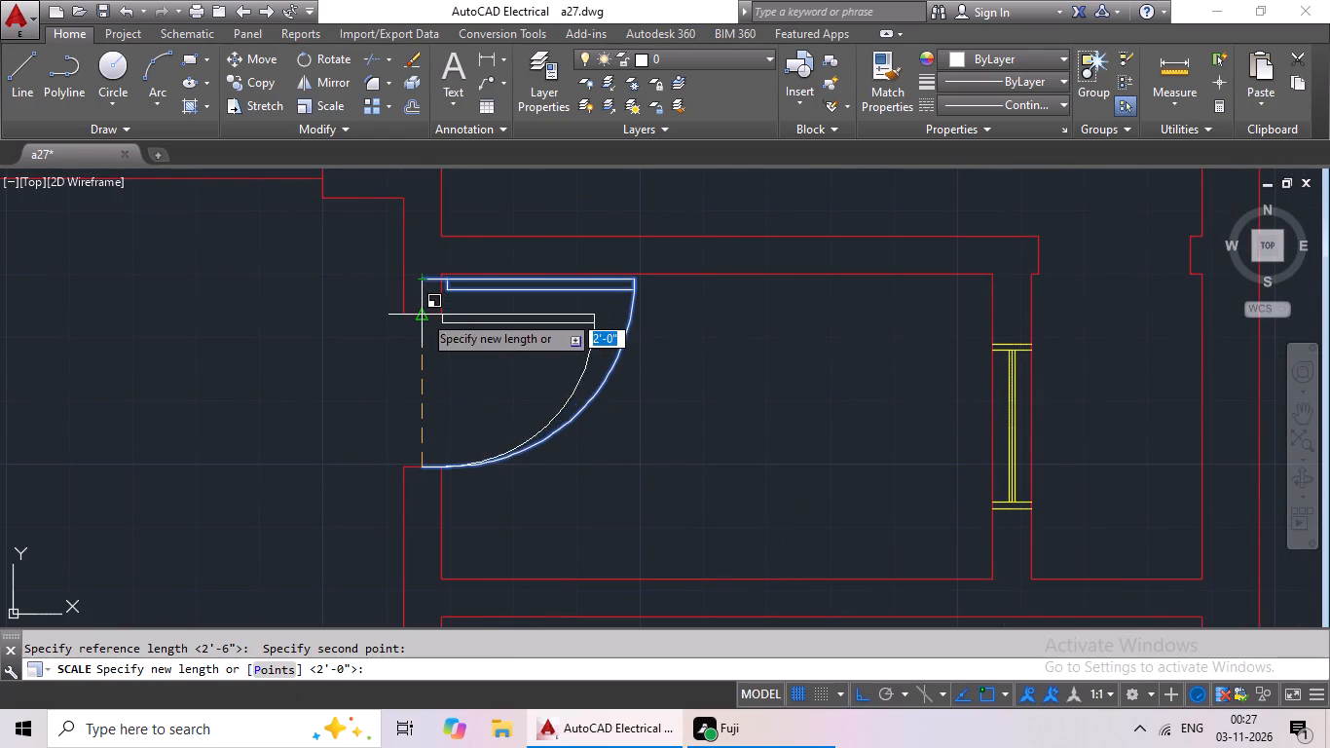
{"action": "left_click", "coordinate": [423, 314]}
{"action": "scroll", "coordinate": [464, 372], "scroll_direction": "down", "scroll_amount": 3}
{"action": "middle_click_drag", "start_coordinate": [528, 402], "coordinate": [560, 331]}
{"action": "scroll", "coordinate": [587, 350], "scroll_direction": "down", "scroll_amount": 1}
{"action": "middle_click_drag", "start_coordinate": [591, 365], "coordinate": [531, 424]}
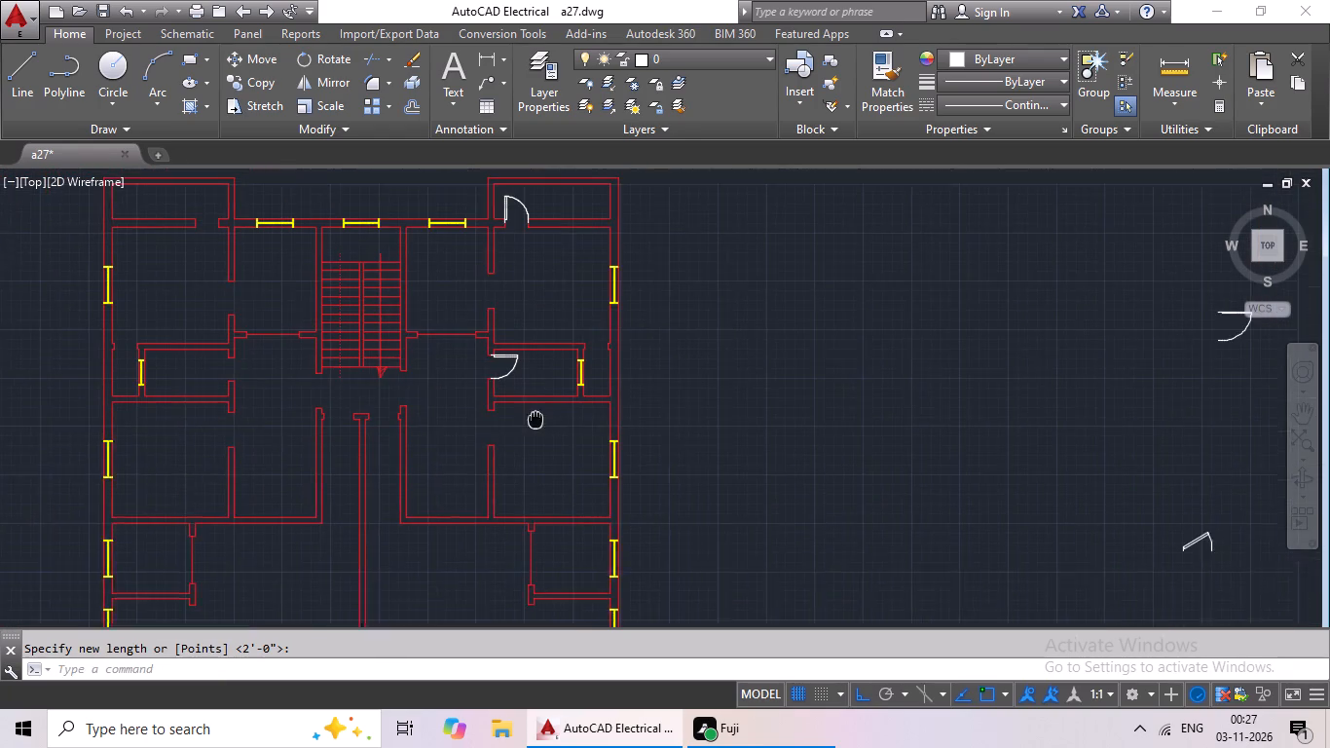
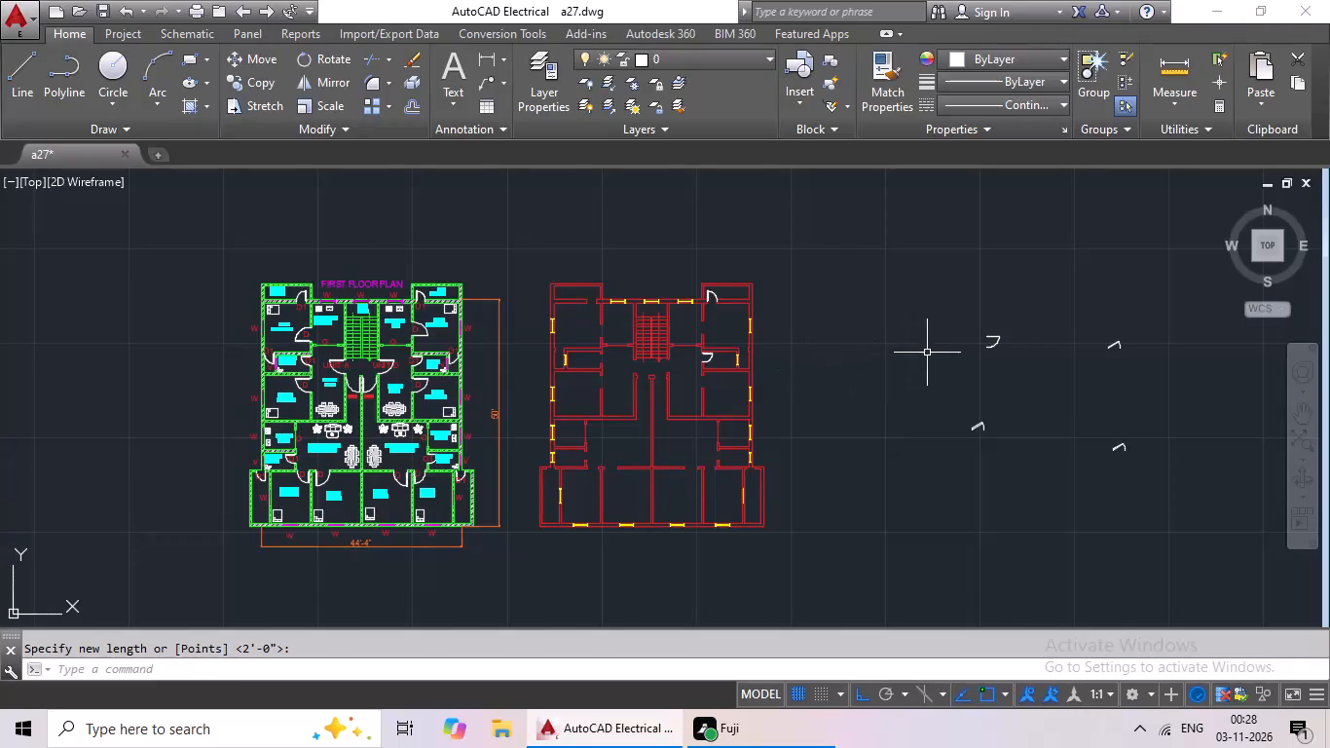
Rotate the spare door outside the plan by 180° about the hinge end of its leaf.
{"action": "middle_click_drag", "start_coordinate": [928, 351], "coordinate": [714, 362]}
{"action": "scroll", "coordinate": [823, 355], "scroll_direction": "up", "scroll_amount": 2}
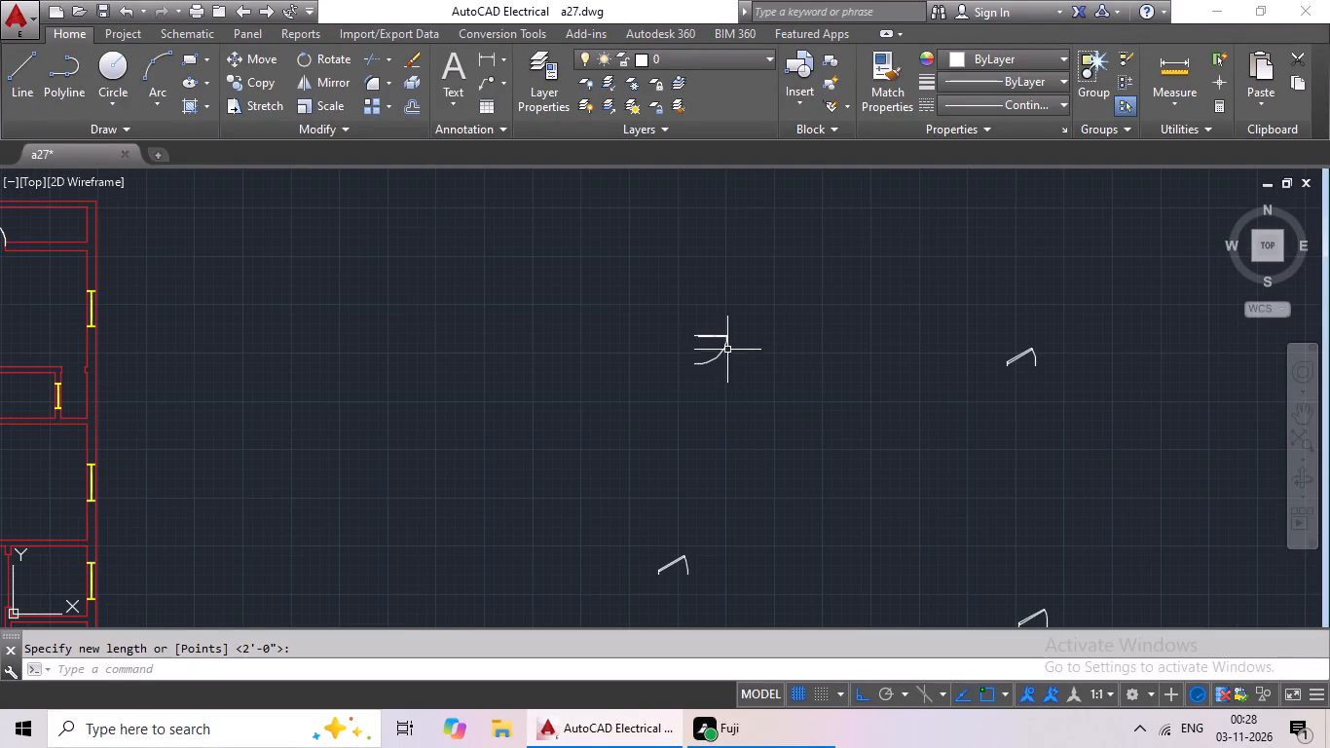
{"action": "left_click", "coordinate": [725, 334]}
{"action": "left_click", "coordinate": [324, 62]}
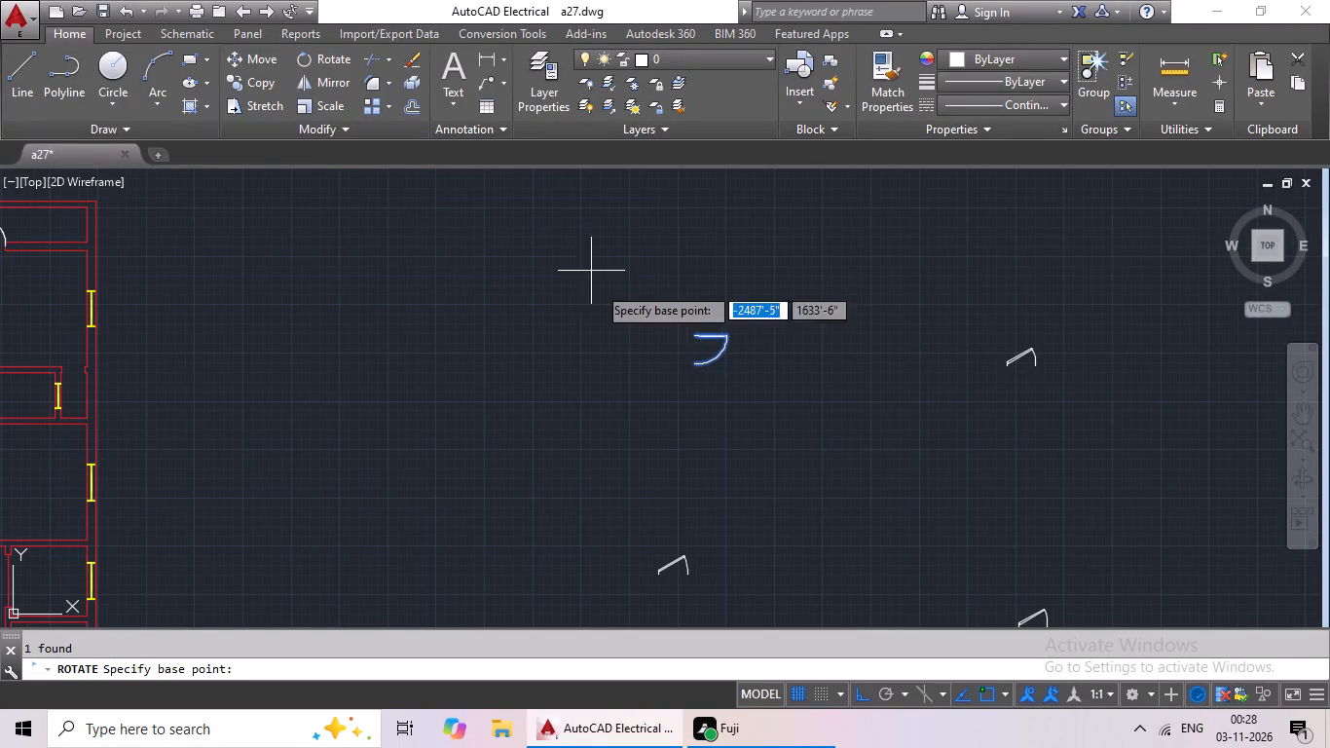
{"action": "left_click_drag", "start_coordinate": [693, 340], "coordinate": [703, 310]}
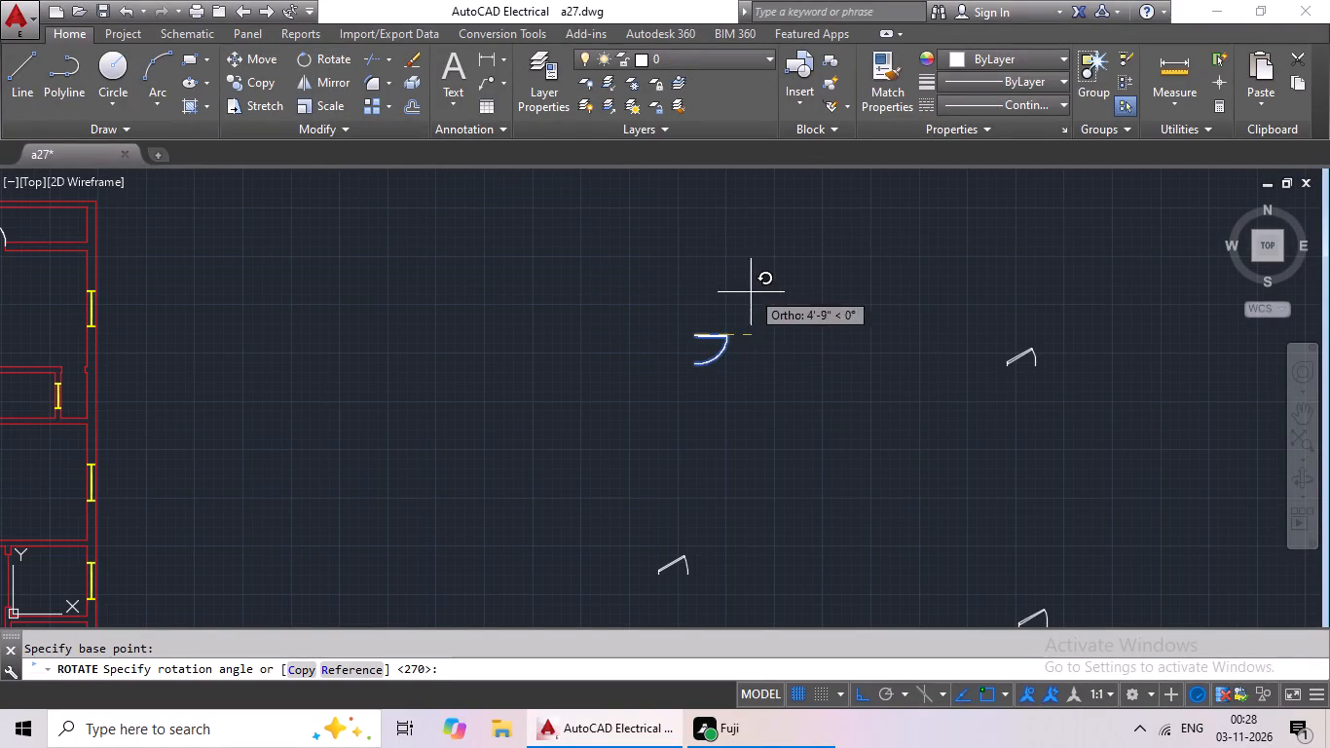
{"action": "middle_click_drag", "start_coordinate": [664, 385], "coordinate": [767, 310]}
{"action": "scroll", "coordinate": [610, 377], "scroll_direction": "down", "scroll_amount": 1}
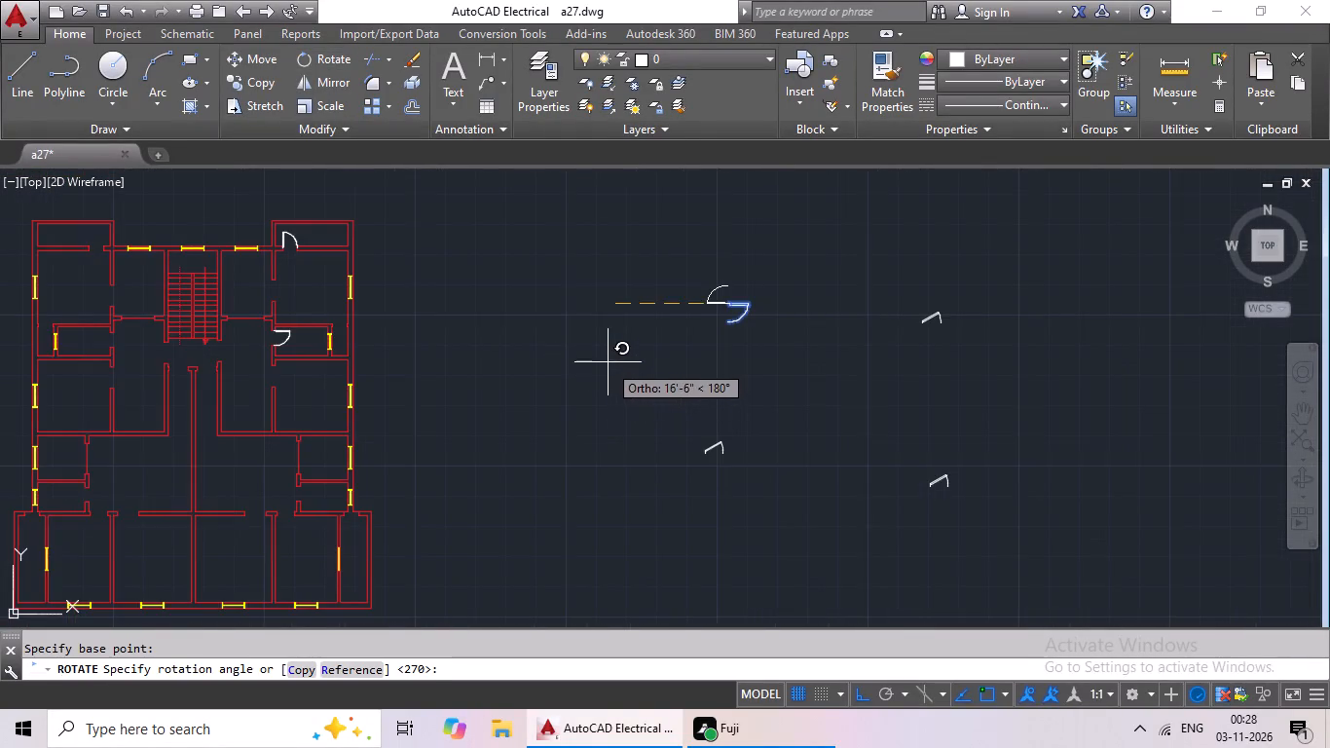
{"action": "middle_click_drag", "start_coordinate": [608, 358], "coordinate": [703, 433]}
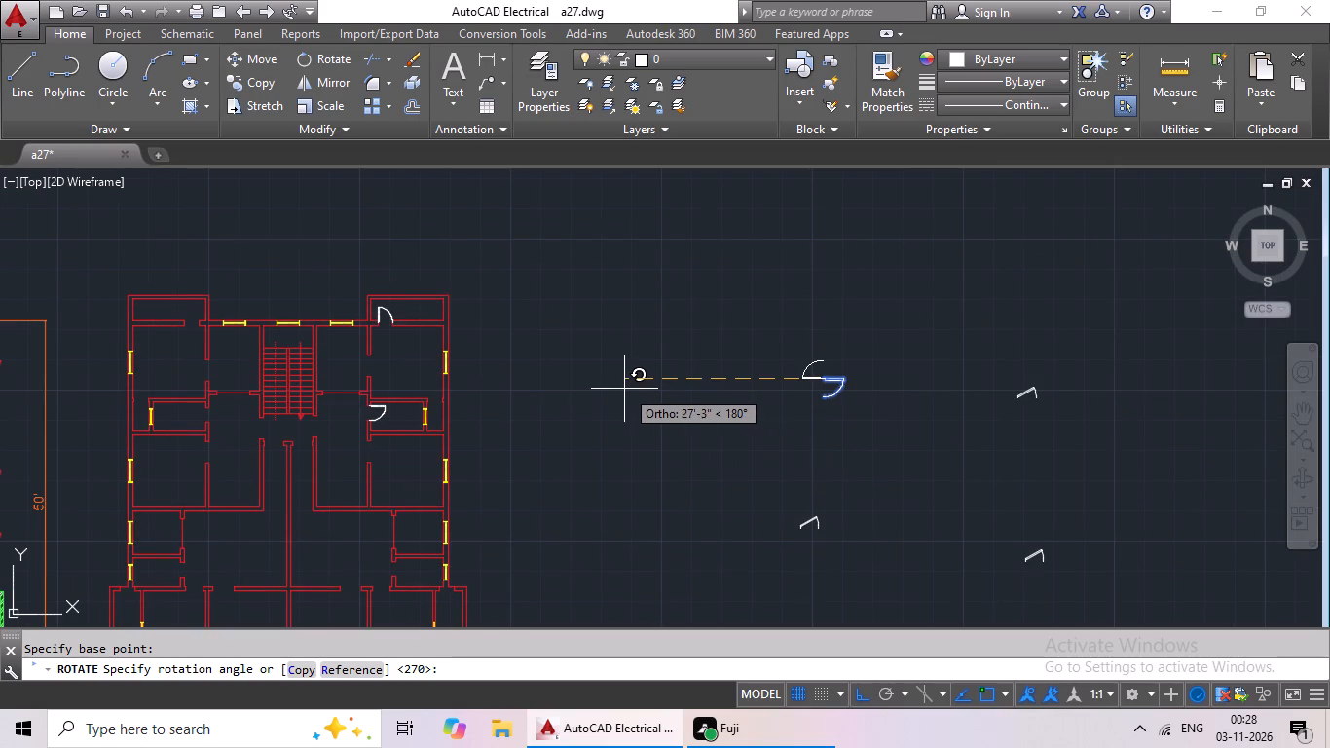
{"action": "scroll", "coordinate": [629, 393], "scroll_direction": "down", "scroll_amount": 1}
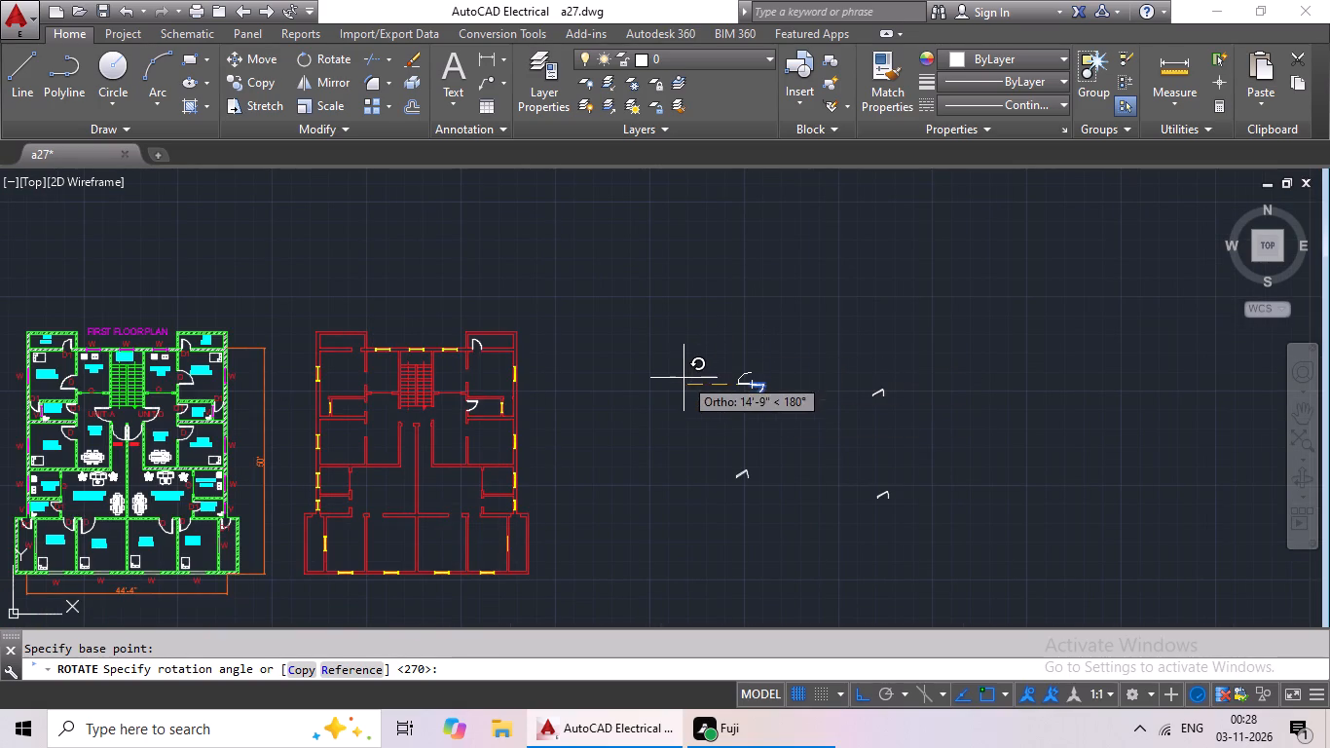
{"action": "left_click", "coordinate": [683, 386]}
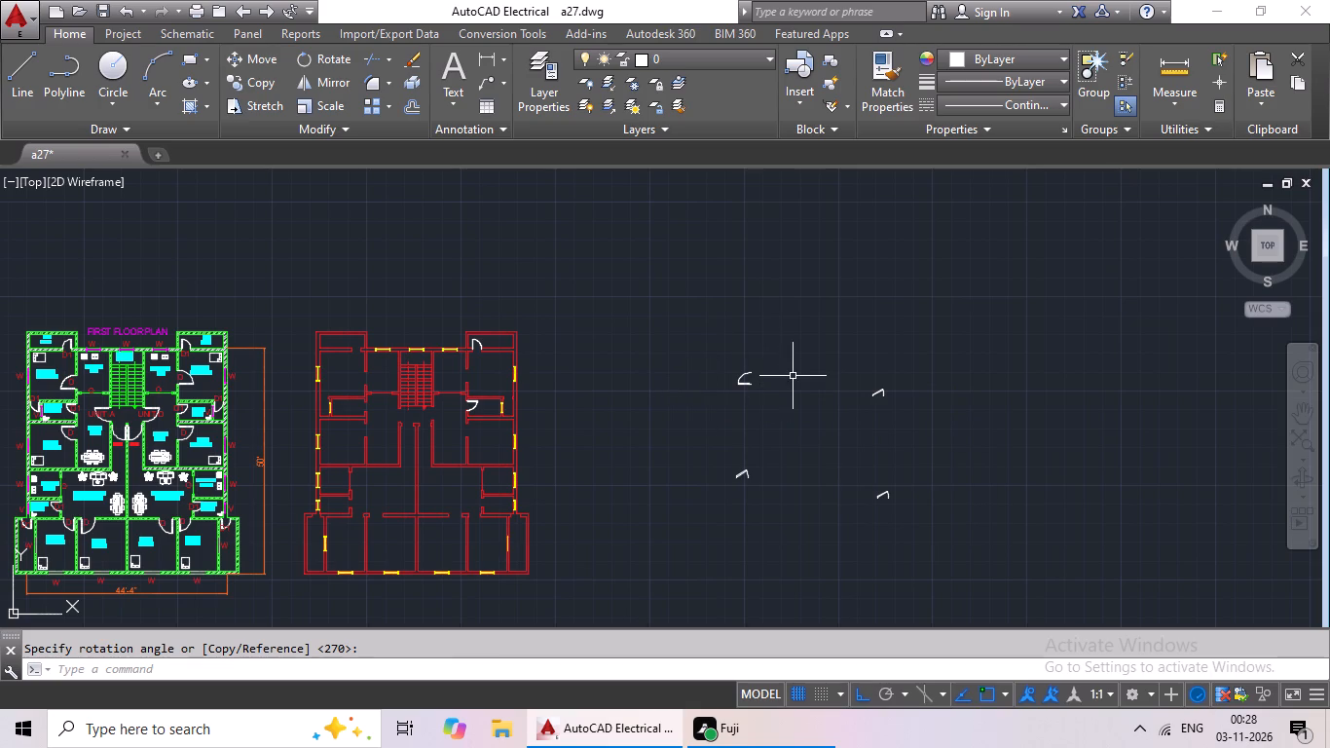
Mirror the spare door across a vertical line beside it and erase the source door.
{"action": "scroll", "coordinate": [794, 373], "scroll_direction": "up", "scroll_amount": 2}
{"action": "left_click", "coordinate": [667, 399]}
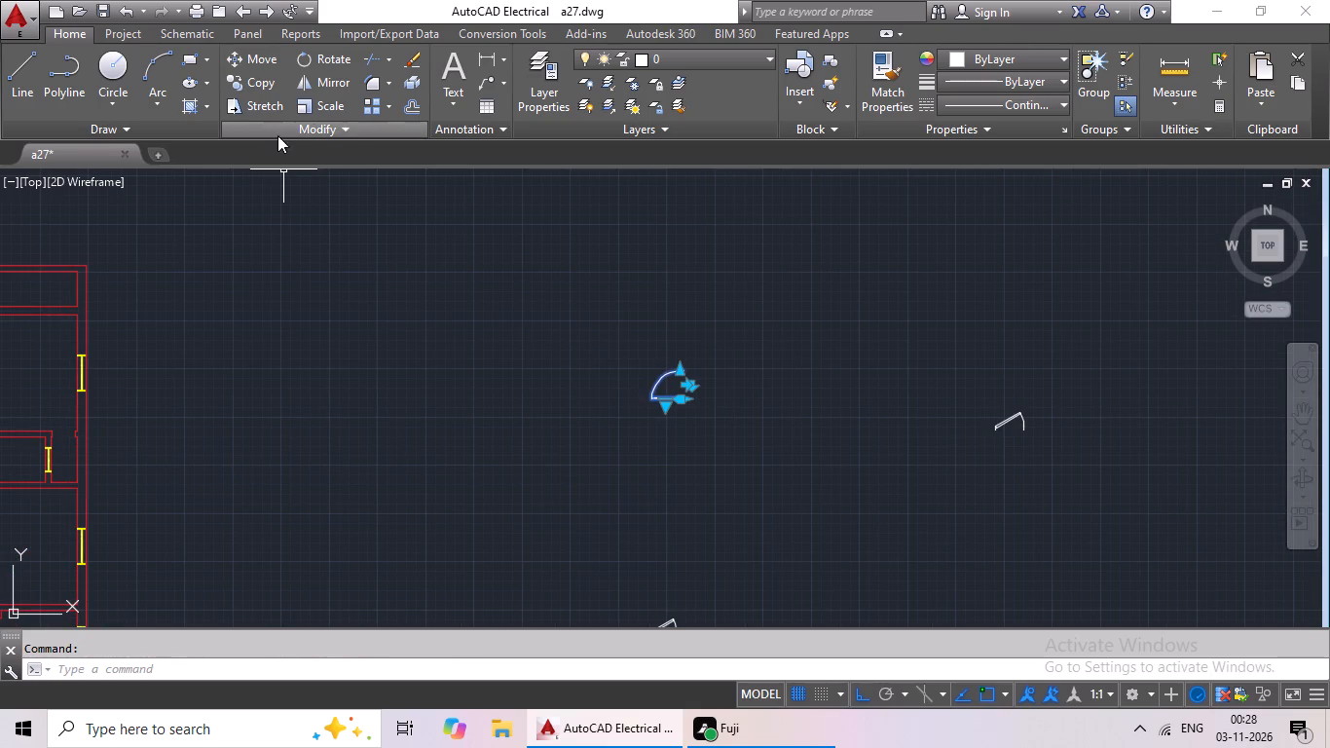
{"action": "left_click", "coordinate": [314, 78]}
{"action": "left_click", "coordinate": [719, 396]}
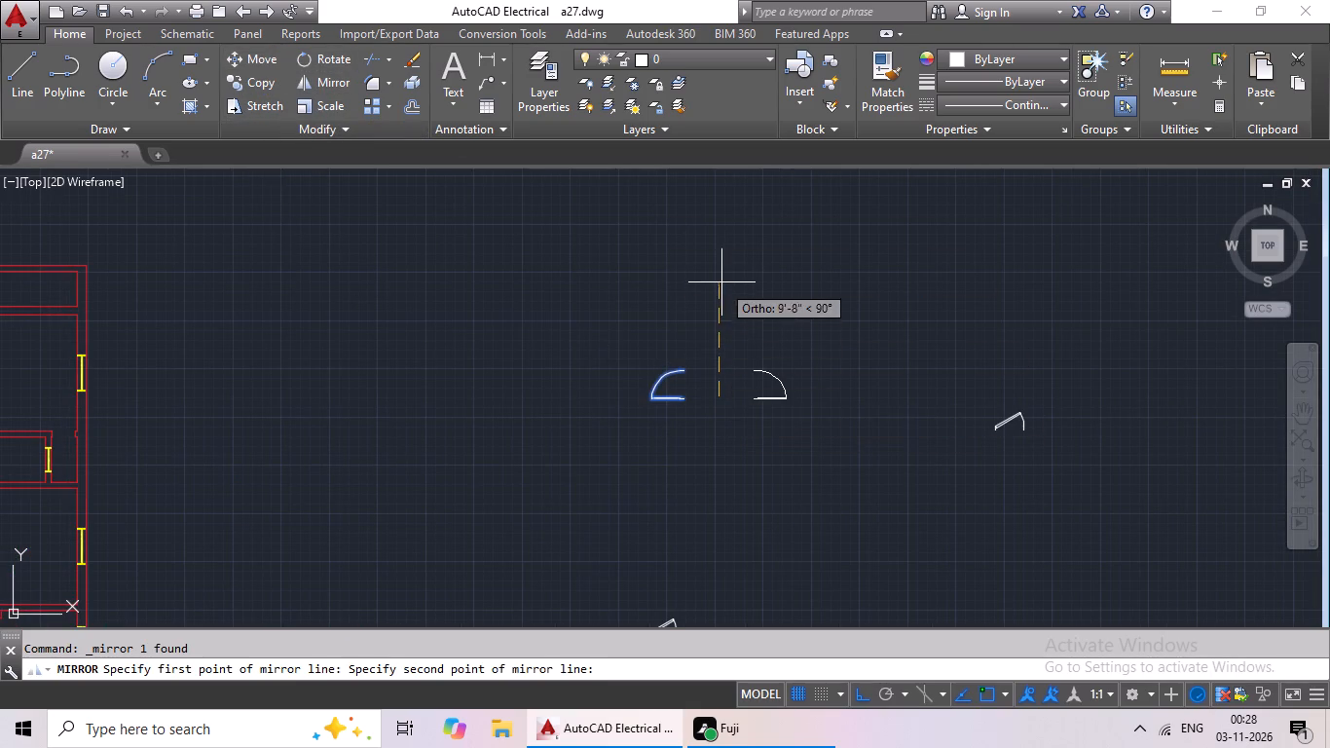
{"action": "left_click", "coordinate": [721, 280]}
{"action": "left_click", "coordinate": [267, 673]}
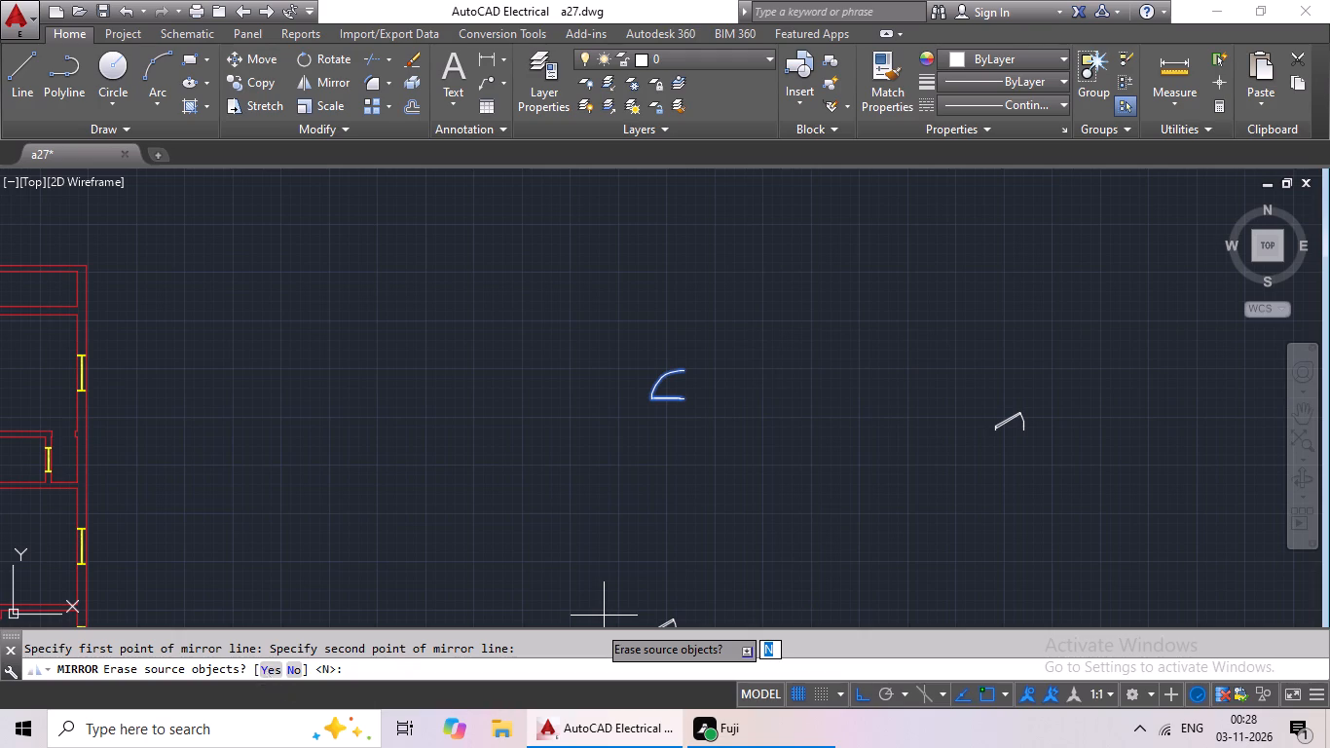
Copy the mirrored door and paste it at the lower jamb midpoint of the right-hand unit's upper bedroom doorway, above the toilet.
{"action": "left_click", "coordinate": [767, 397]}
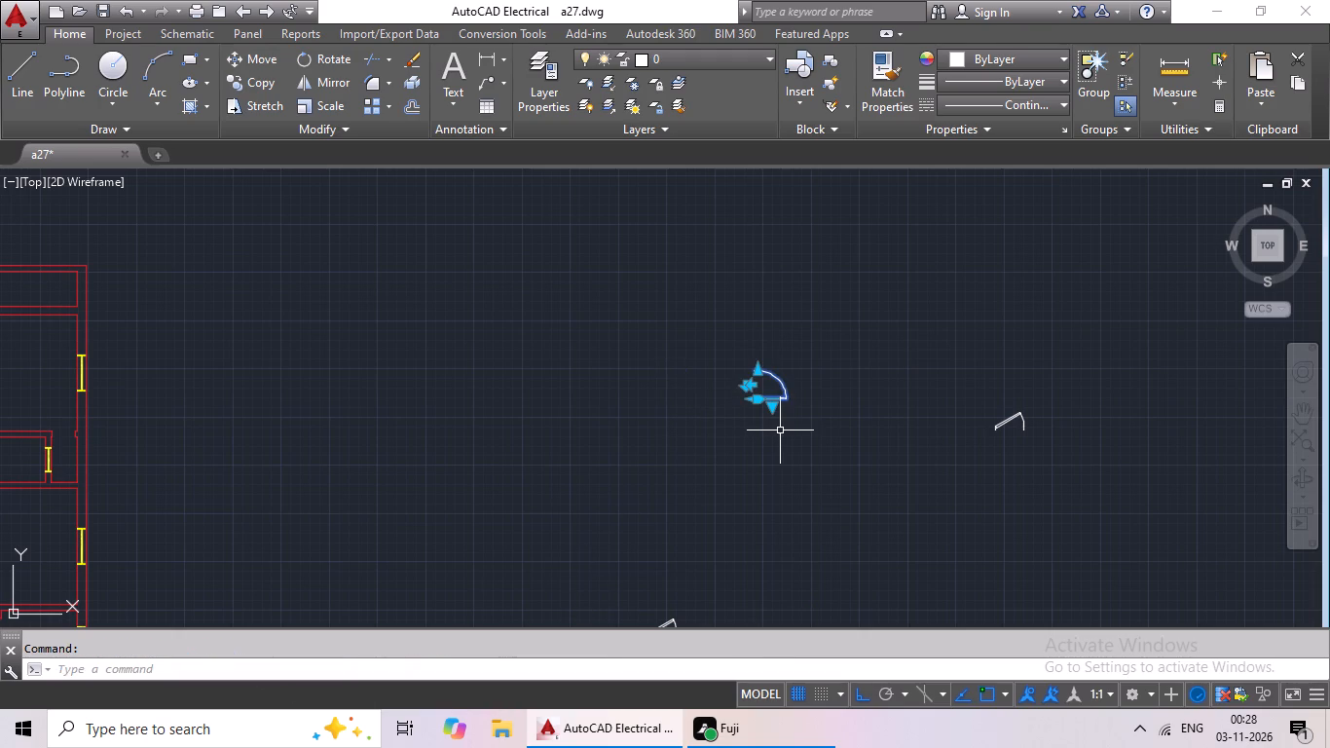
{"action": "key", "text": "ctrl+c"}
{"action": "key", "text": "ctrl+v"}
{"action": "scroll", "coordinate": [613, 451], "scroll_direction": "down", "scroll_amount": 2, "text": "ctrl"}
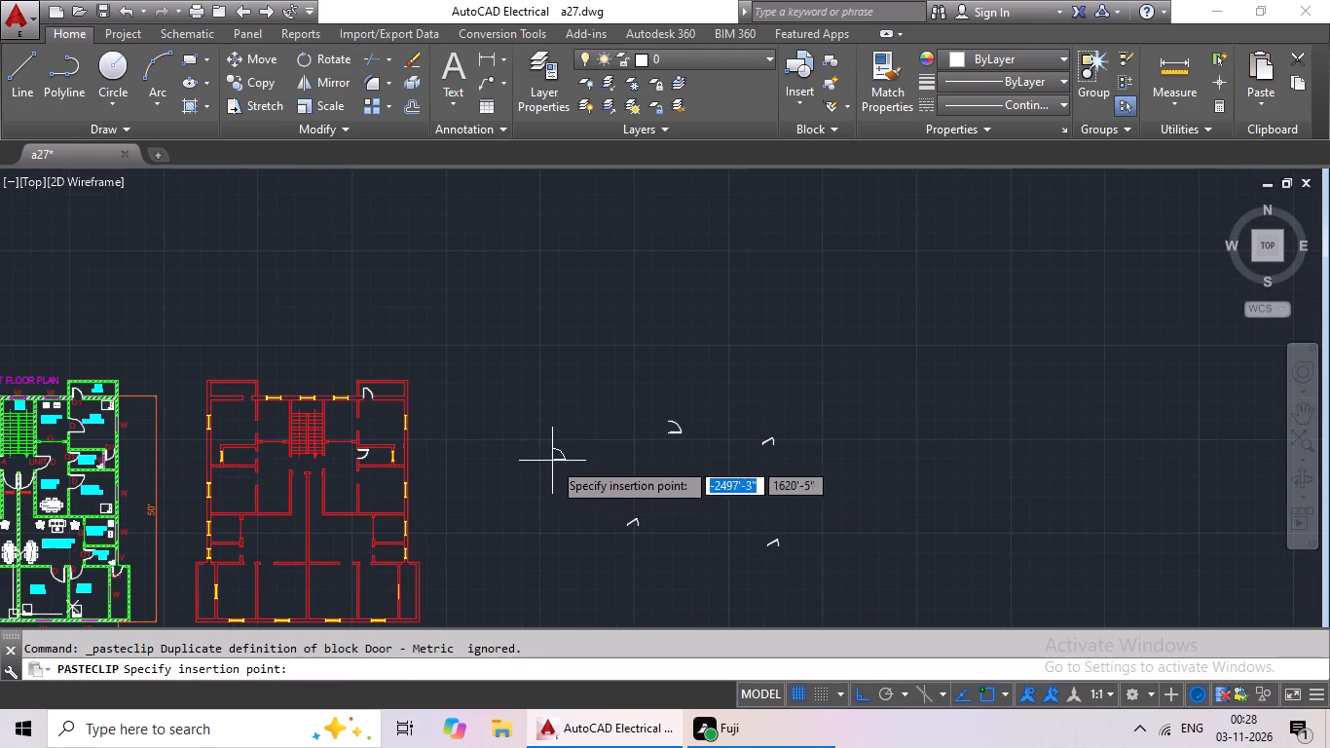
{"action": "middle_click_drag", "start_coordinate": [552, 461], "coordinate": [690, 454]}
{"action": "scroll", "coordinate": [492, 433], "scroll_direction": "up", "scroll_amount": 4}
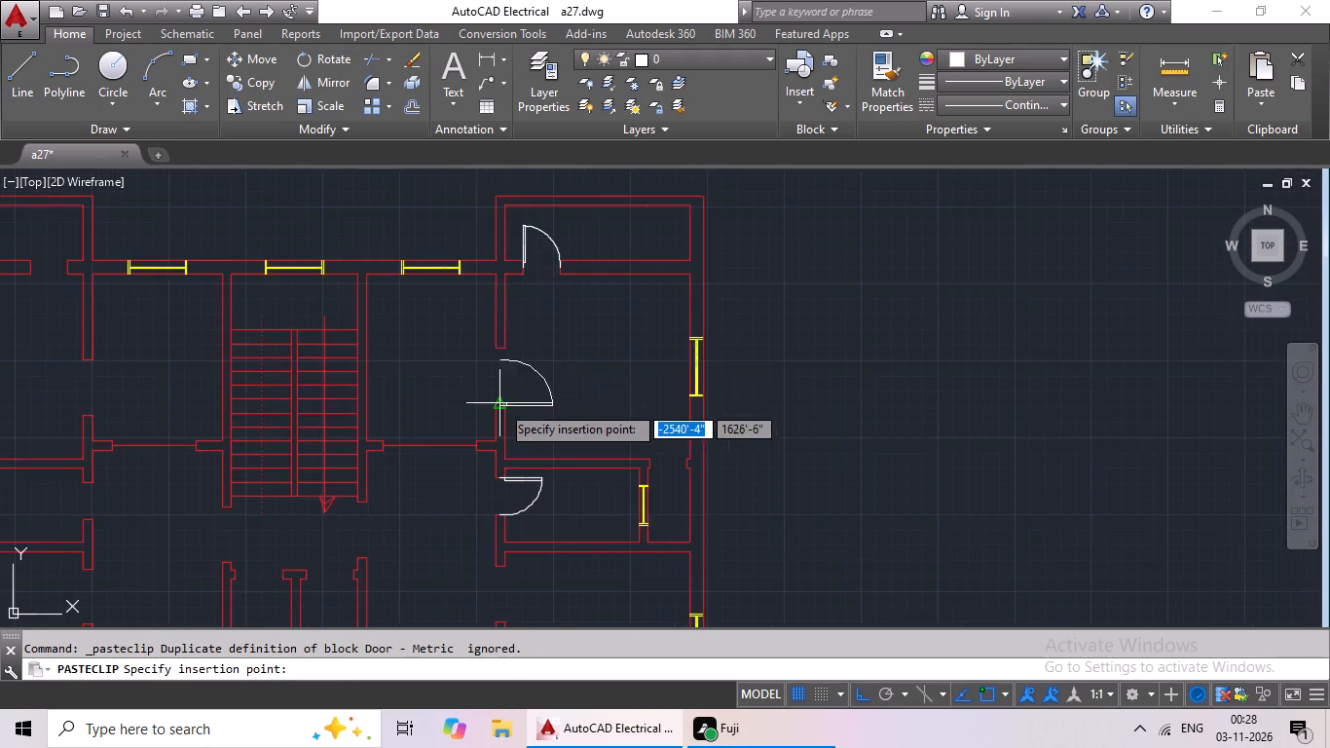
{"action": "scroll", "coordinate": [493, 364], "scroll_direction": "up", "scroll_amount": 3}
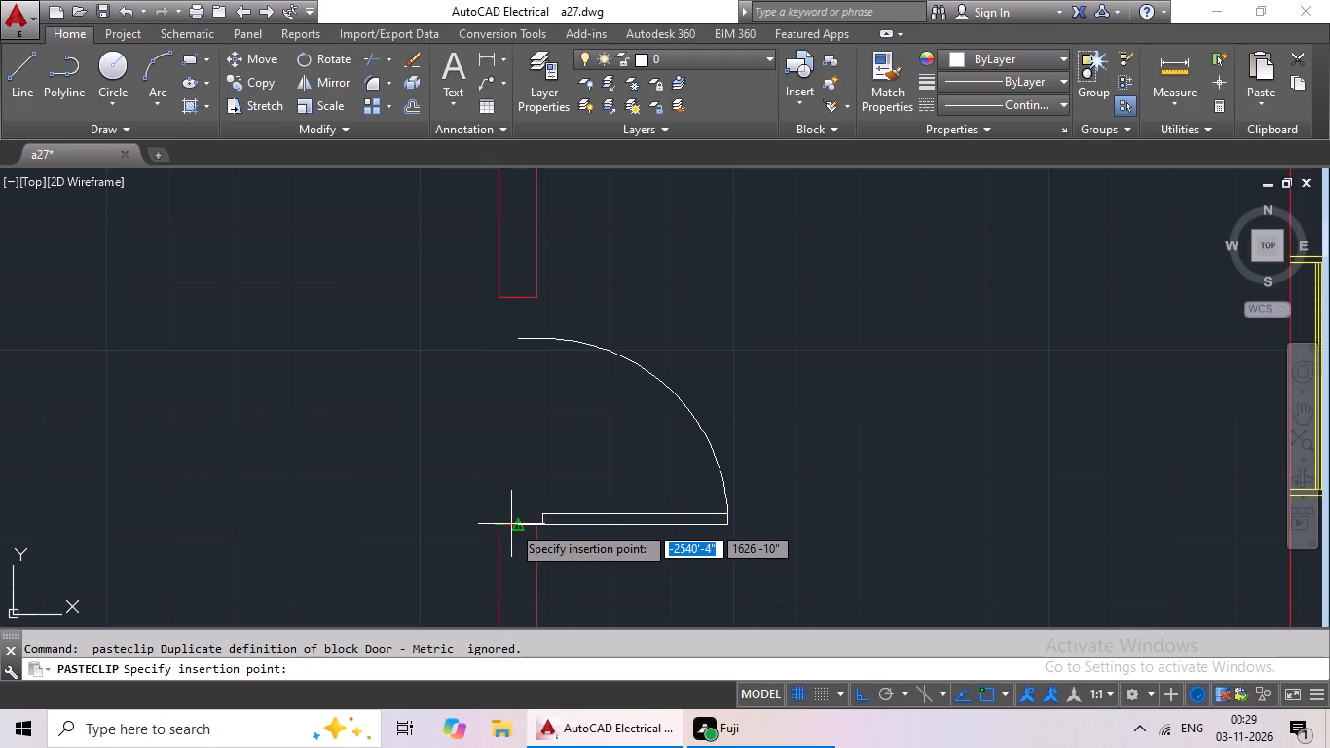
{"action": "left_click", "coordinate": [511, 524]}
Scale the bedroom door by reference from the lower jamb midpoint, matching its width to the upper jamb midpoint.
{"action": "left_click", "coordinate": [573, 514]}
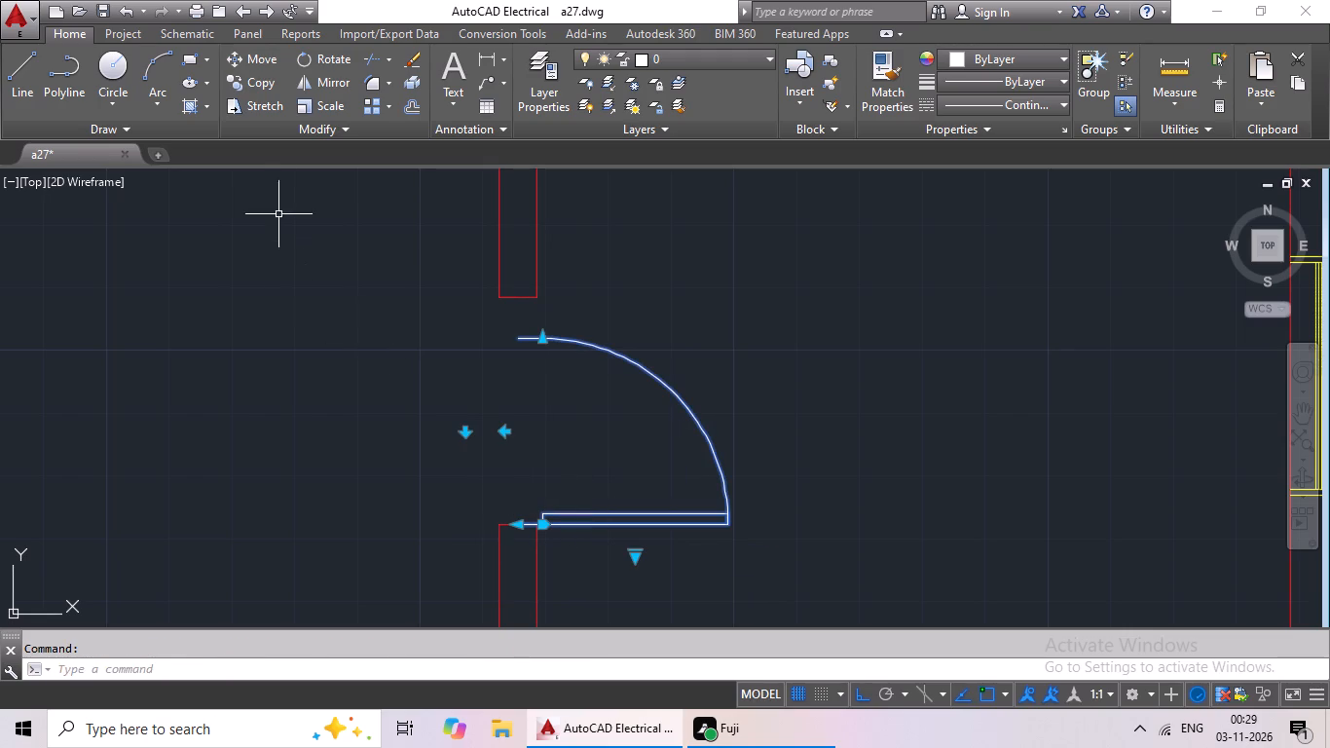
{"action": "left_click", "coordinate": [315, 113]}
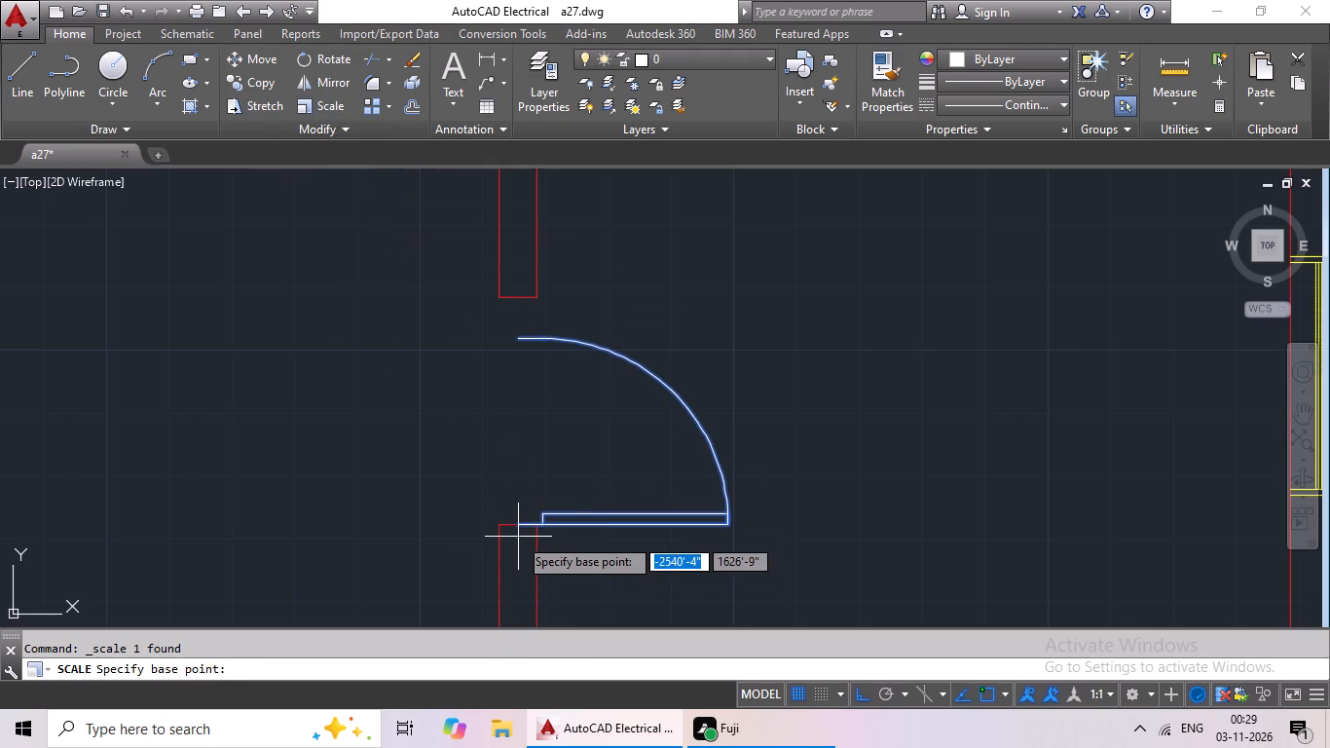
{"action": "left_click", "coordinate": [519, 527]}
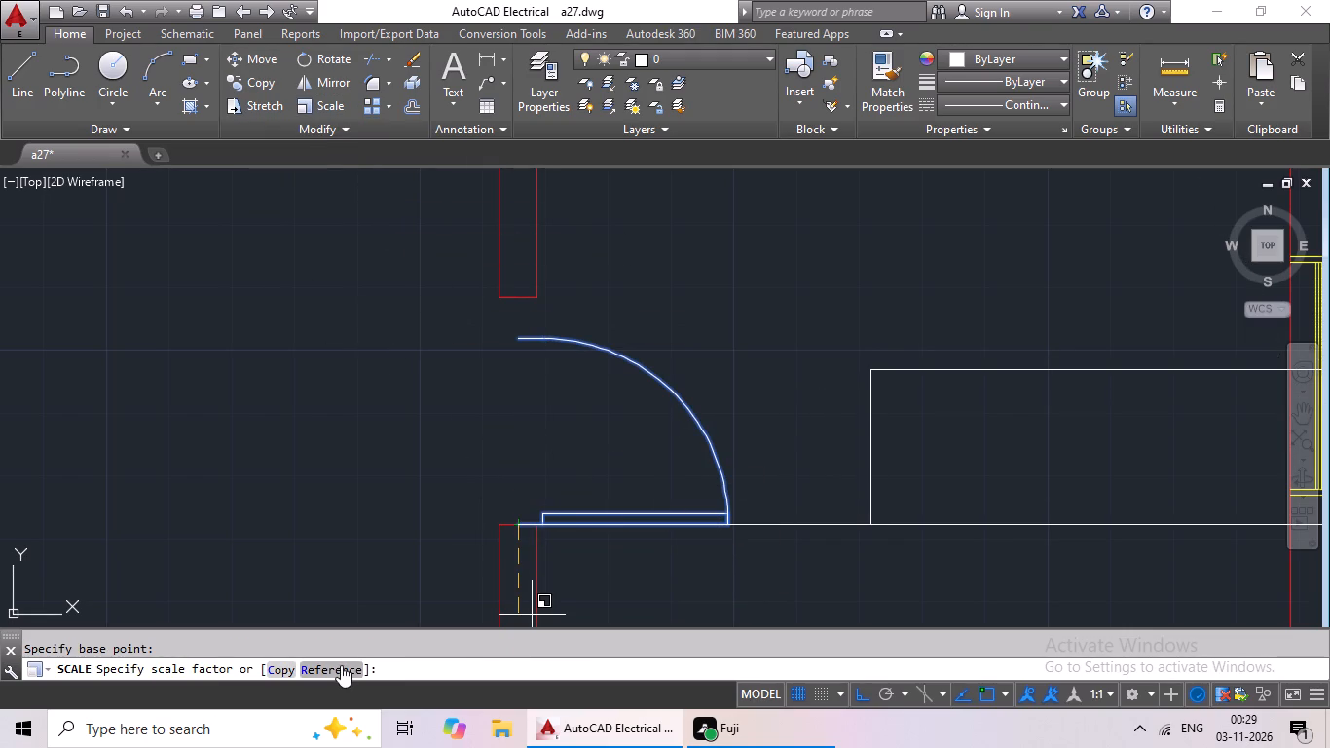
{"action": "left_click", "coordinate": [341, 665]}
{"action": "left_click", "coordinate": [519, 524]}
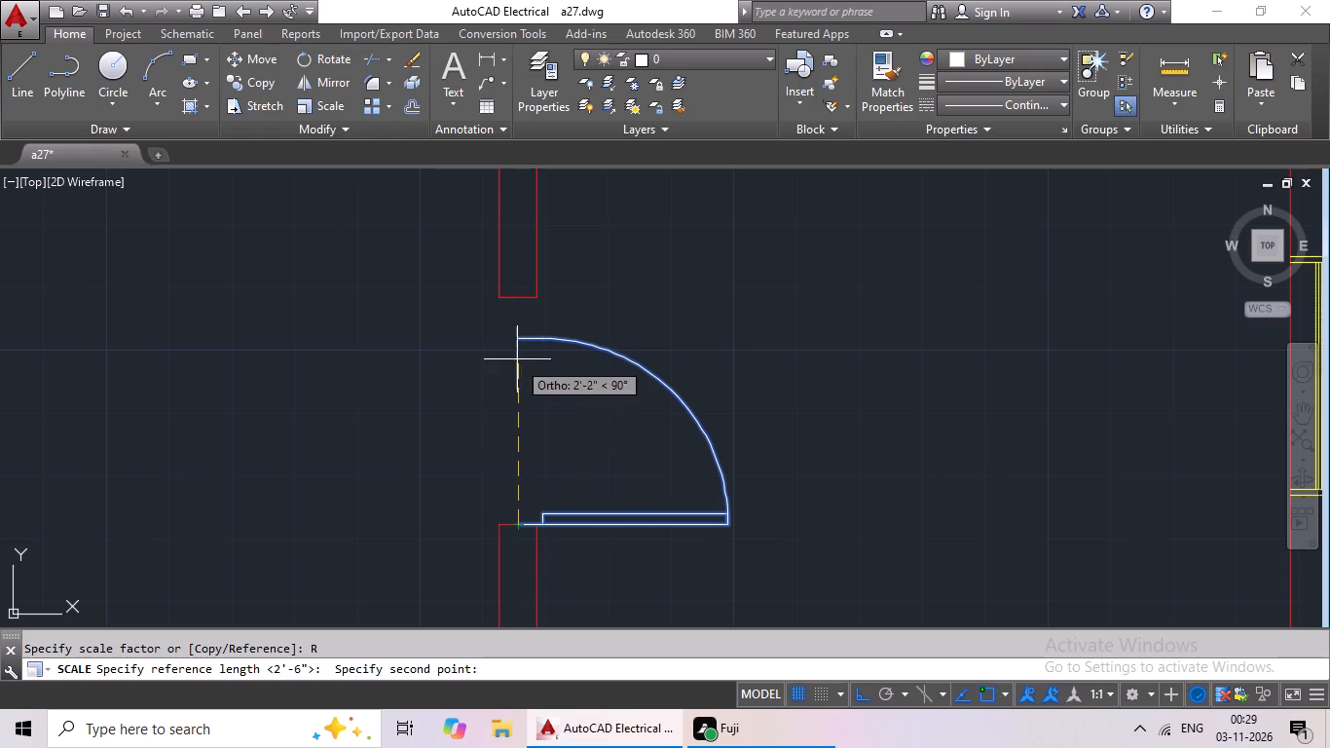
{"action": "left_click", "coordinate": [522, 340]}
{"action": "left_click", "coordinate": [518, 295]}
Rotate the spare door outside the plan by 270° about its hinge end so the leaf points down.
{"action": "scroll", "coordinate": [631, 298], "scroll_direction": "down", "scroll_amount": 3}
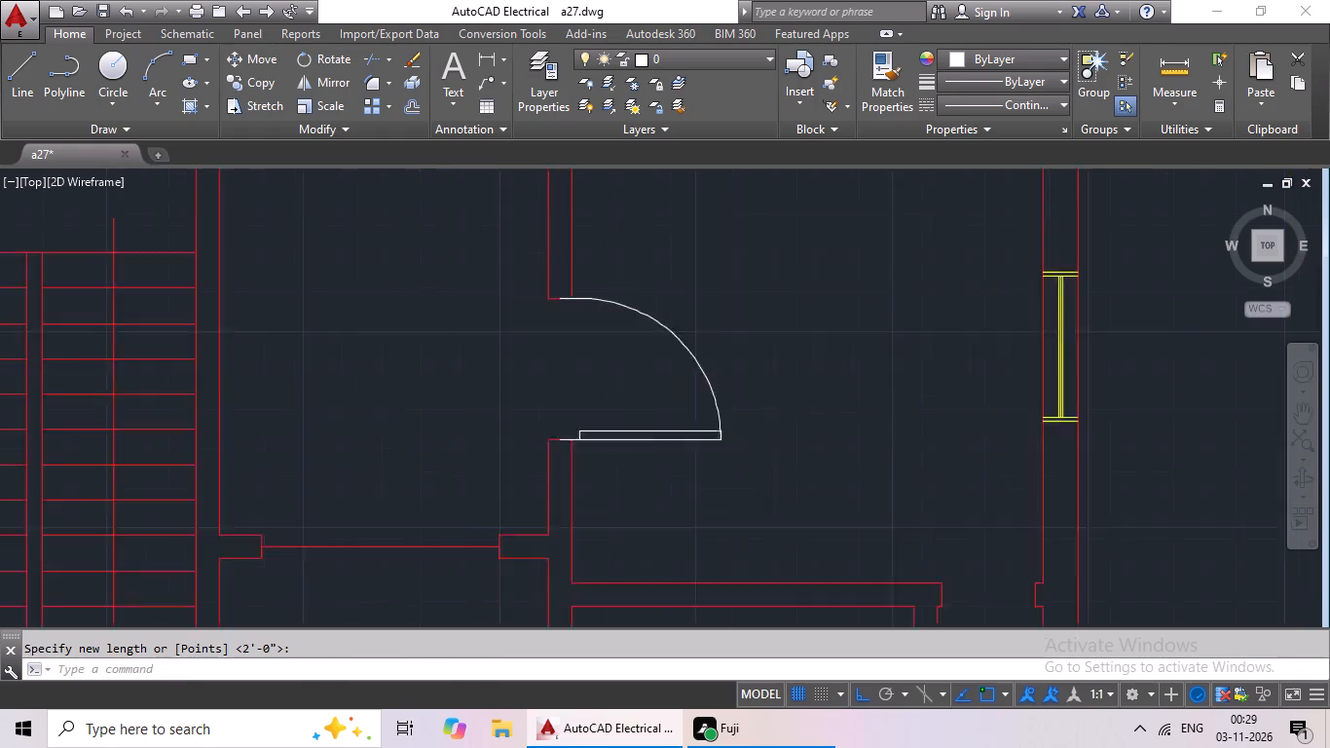
{"action": "scroll", "coordinate": [697, 329], "scroll_direction": "down", "scroll_amount": 2}
{"action": "scroll", "coordinate": [778, 382], "scroll_direction": "down", "scroll_amount": 1}
{"action": "middle_click_drag", "start_coordinate": [806, 390], "coordinate": [776, 347]}
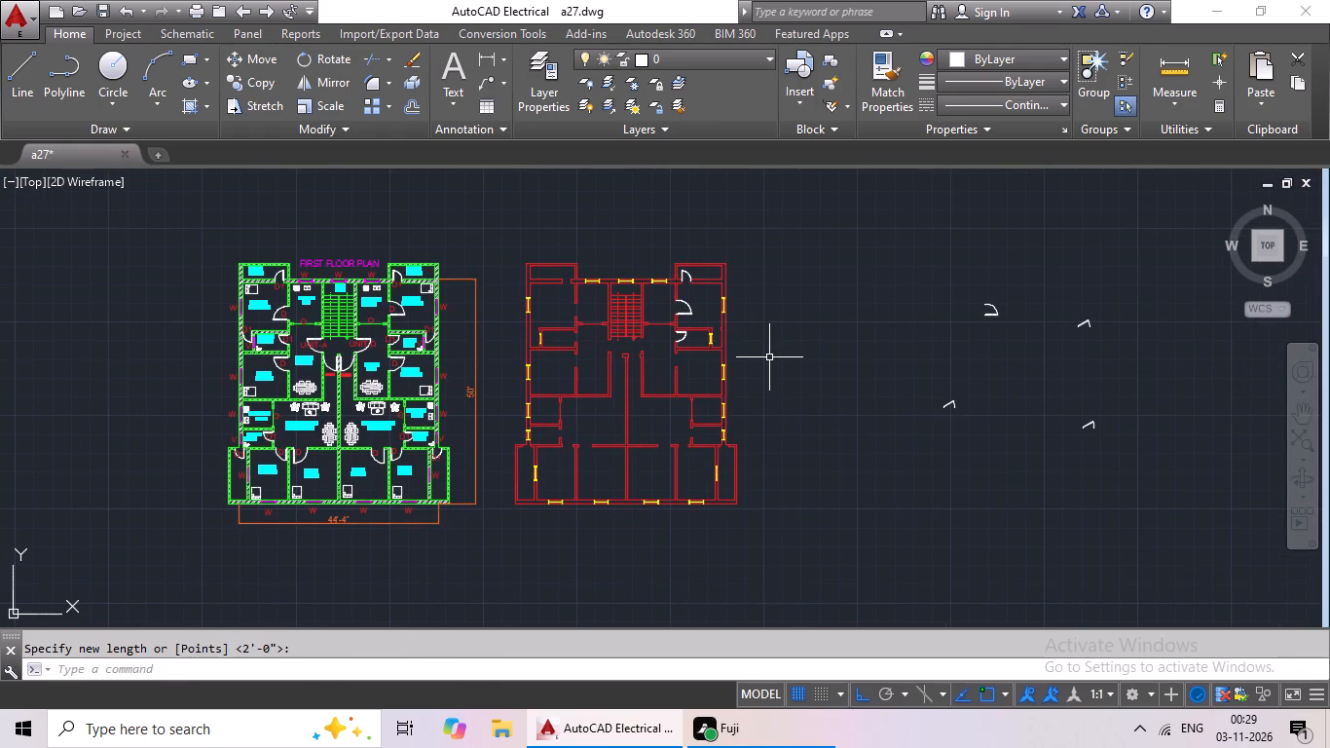
{"action": "middle_click_drag", "start_coordinate": [783, 360], "coordinate": [671, 384]}
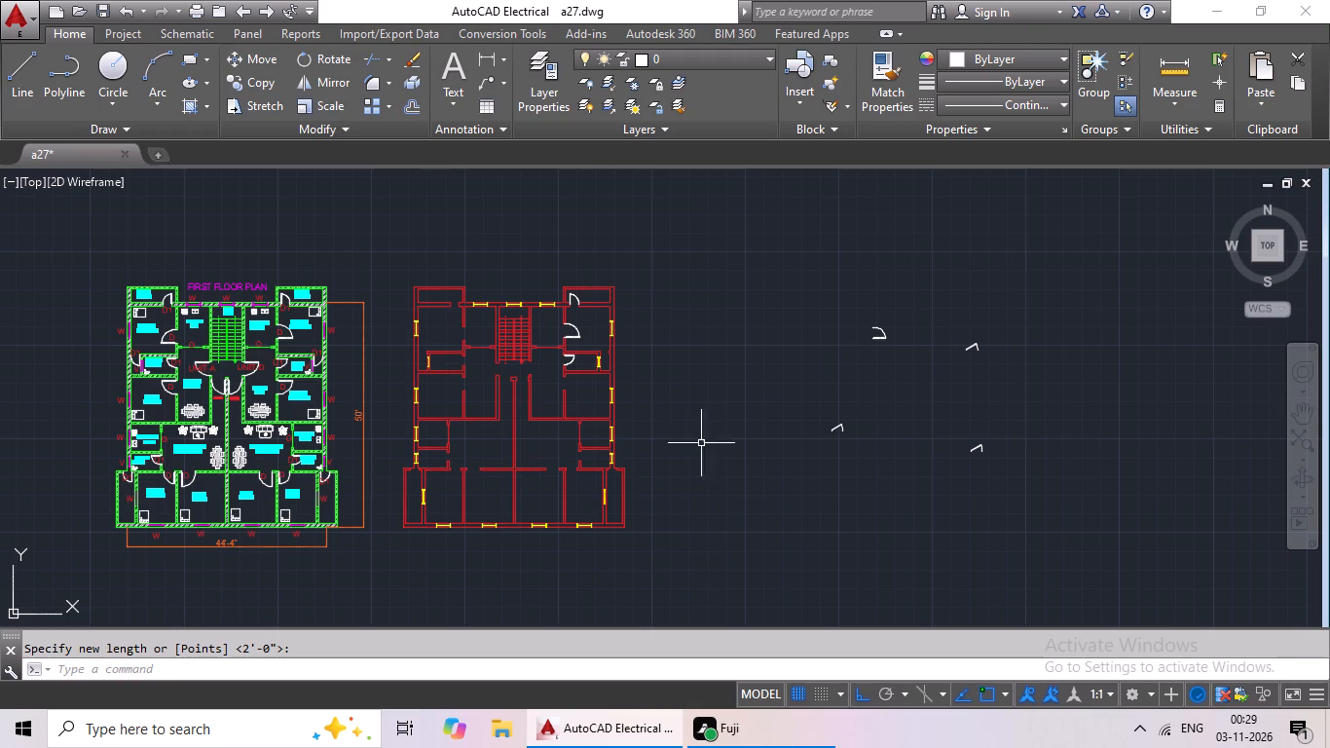
{"action": "scroll", "coordinate": [904, 339], "scroll_direction": "up", "scroll_amount": 3}
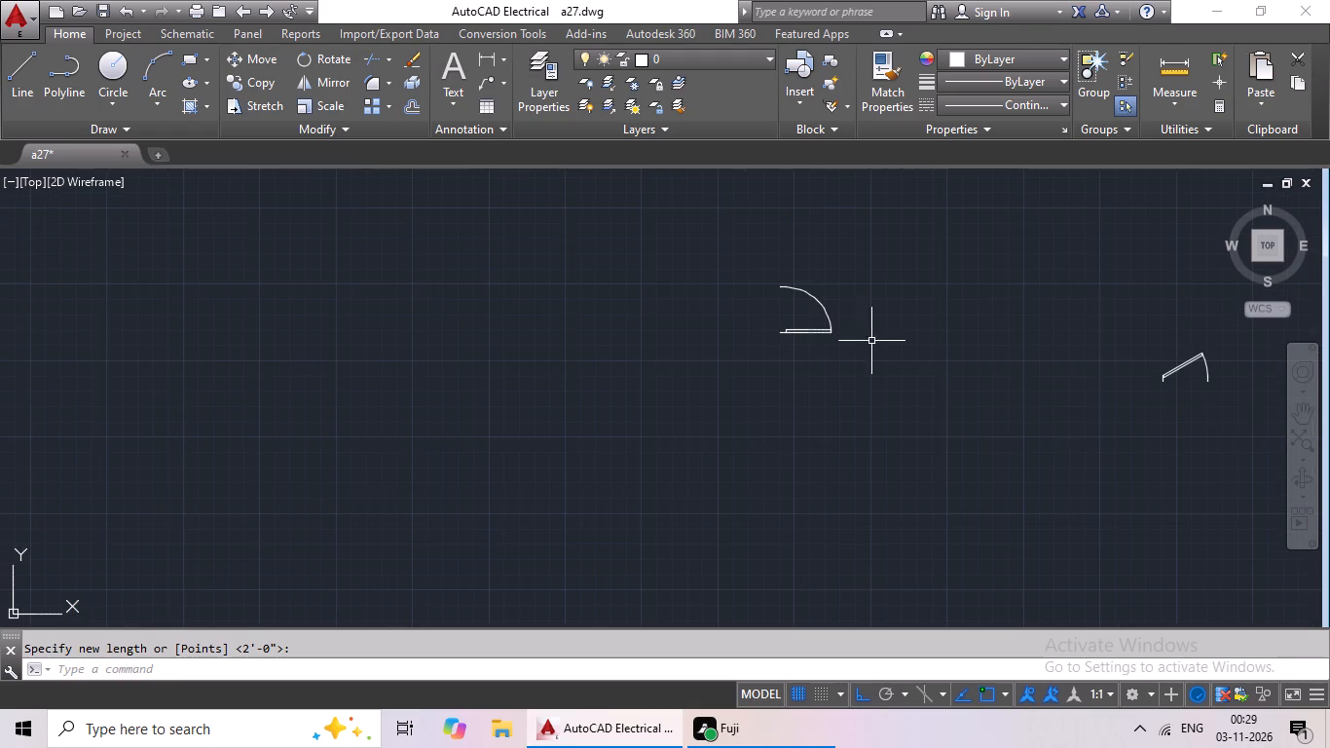
{"action": "left_click", "coordinate": [806, 332]}
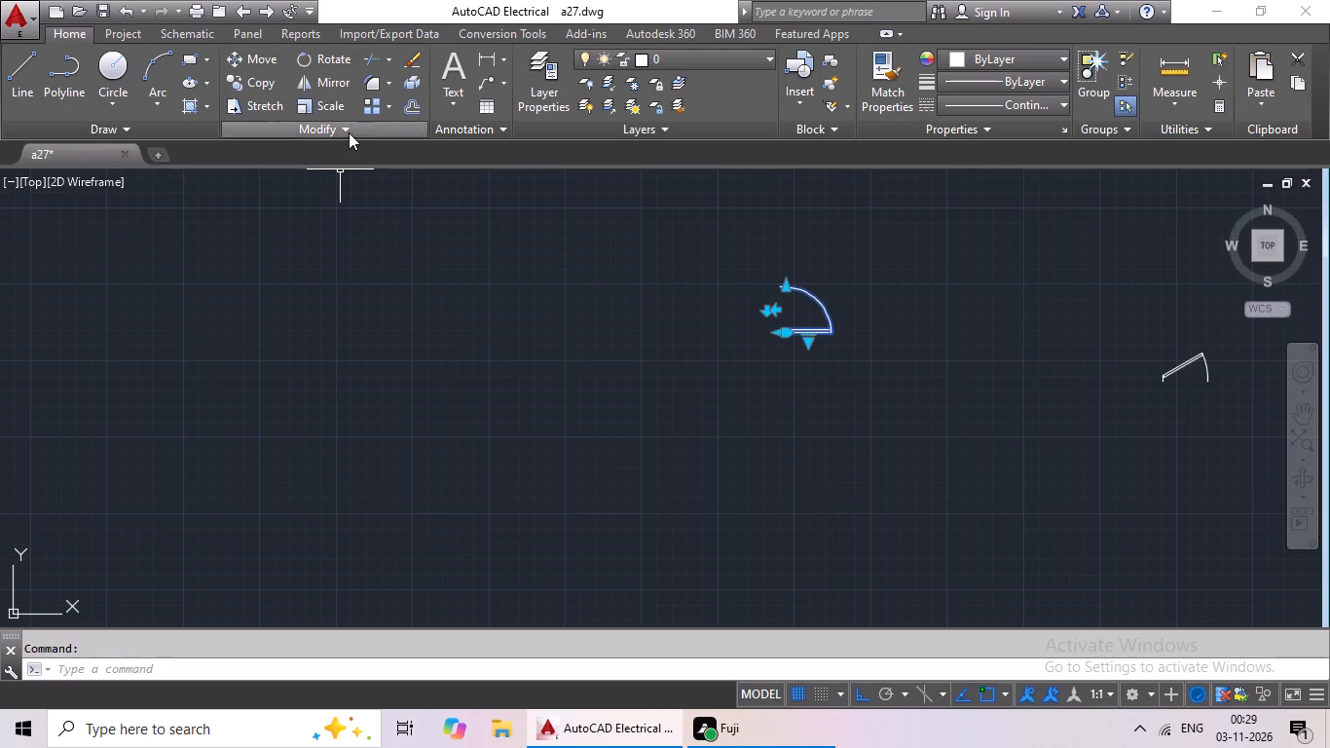
{"action": "left_click", "coordinate": [330, 68]}
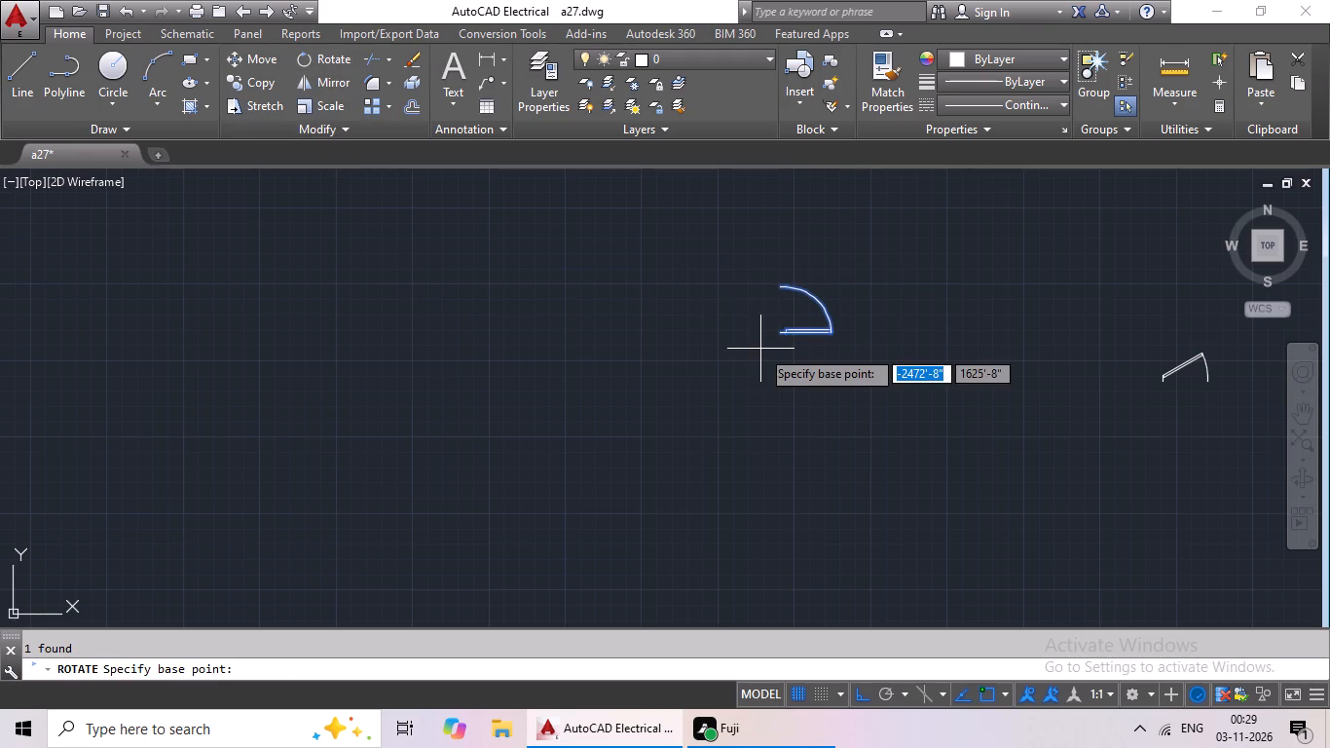
{"action": "left_click_drag", "start_coordinate": [780, 334], "coordinate": [724, 342]}
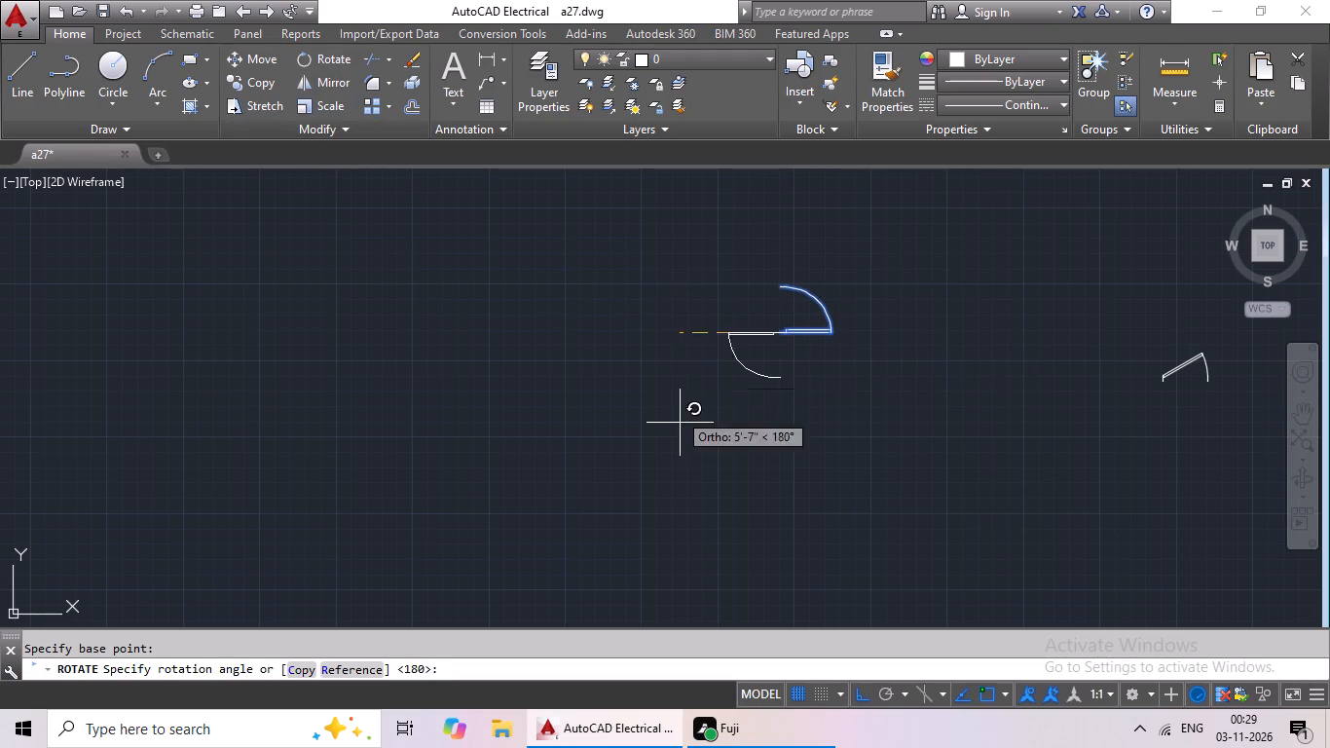
{"action": "left_click", "coordinate": [711, 489]}
Copy the rotated door and paste it at the left jamb of the opening between the right-hand toilet and the outer wall.
{"action": "left_click", "coordinate": [786, 378]}
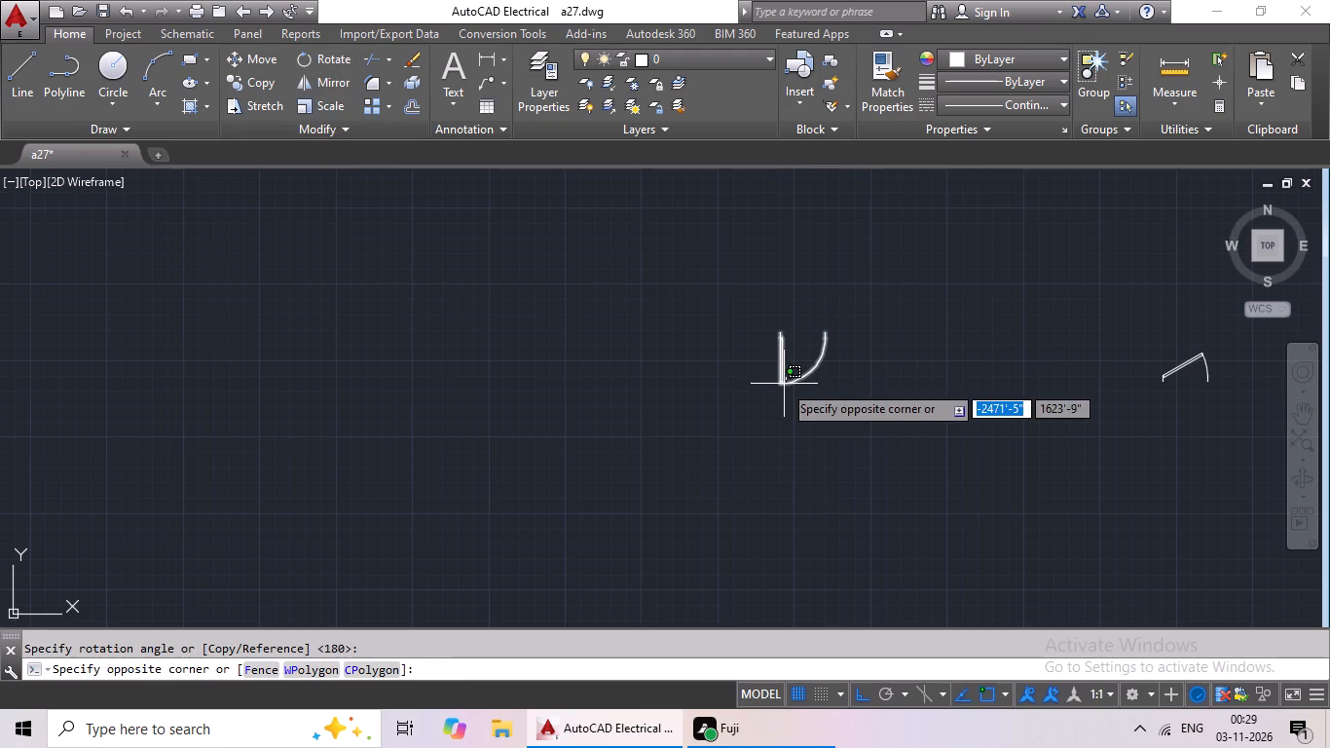
{"action": "left_click", "coordinate": [783, 386]}
{"action": "key", "text": "ctrl+c"}
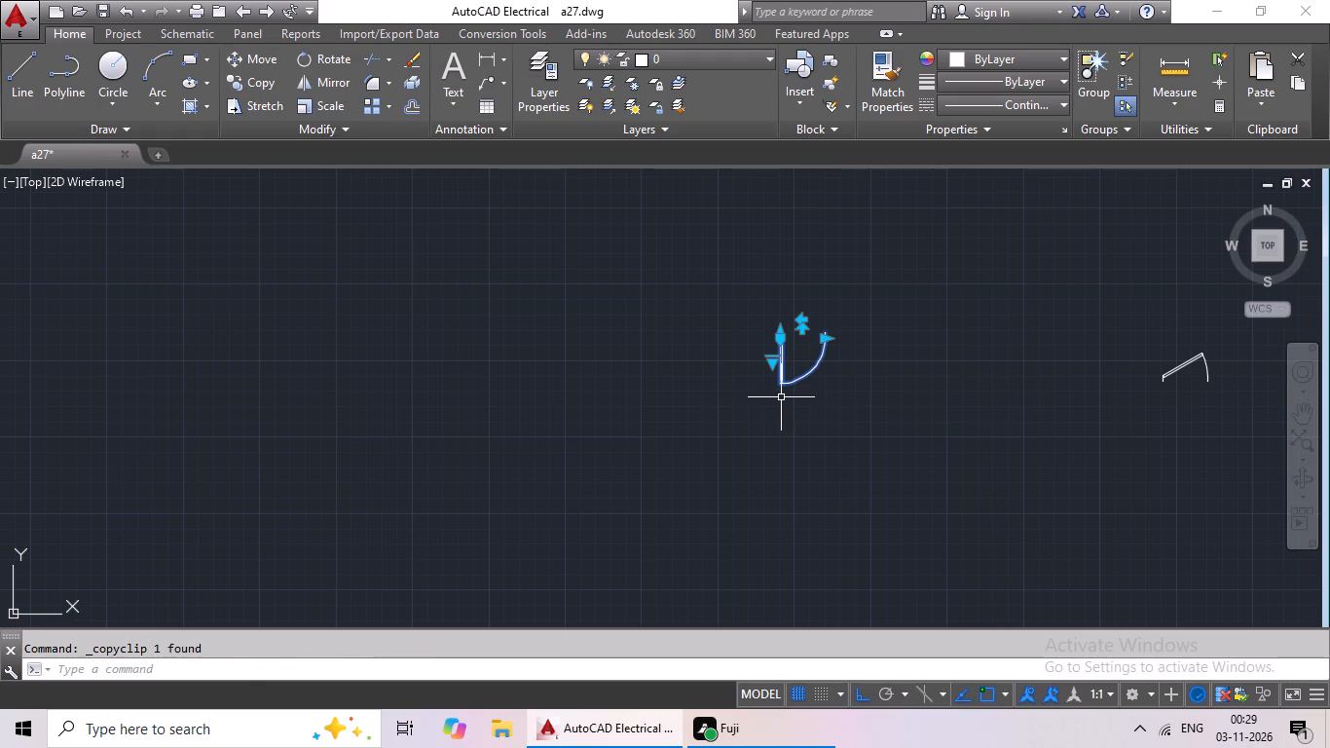
{"action": "key", "text": "ctrl+v"}
{"action": "scroll", "coordinate": [643, 430], "scroll_direction": "down", "scroll_amount": 3}
{"action": "middle_click_drag", "start_coordinate": [579, 434], "coordinate": [758, 448]}
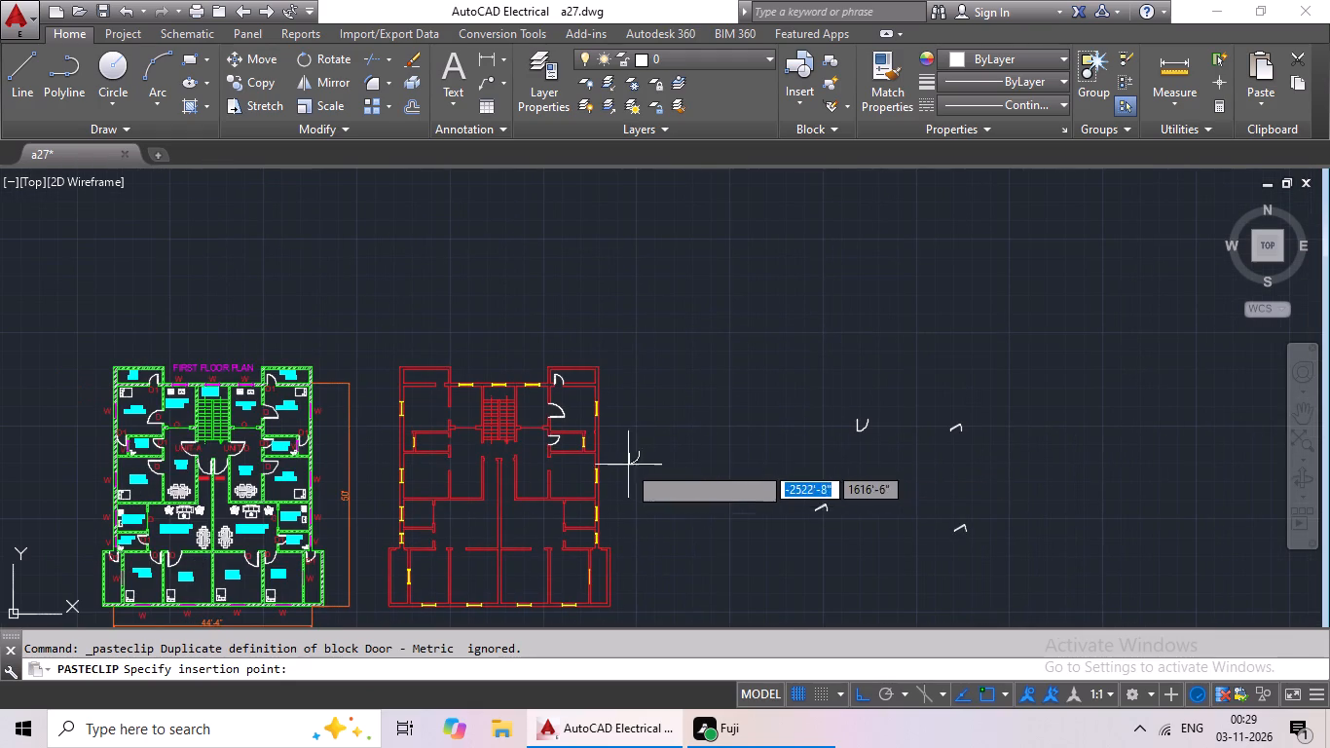
{"action": "scroll", "coordinate": [574, 436], "scroll_direction": "up", "scroll_amount": 6}
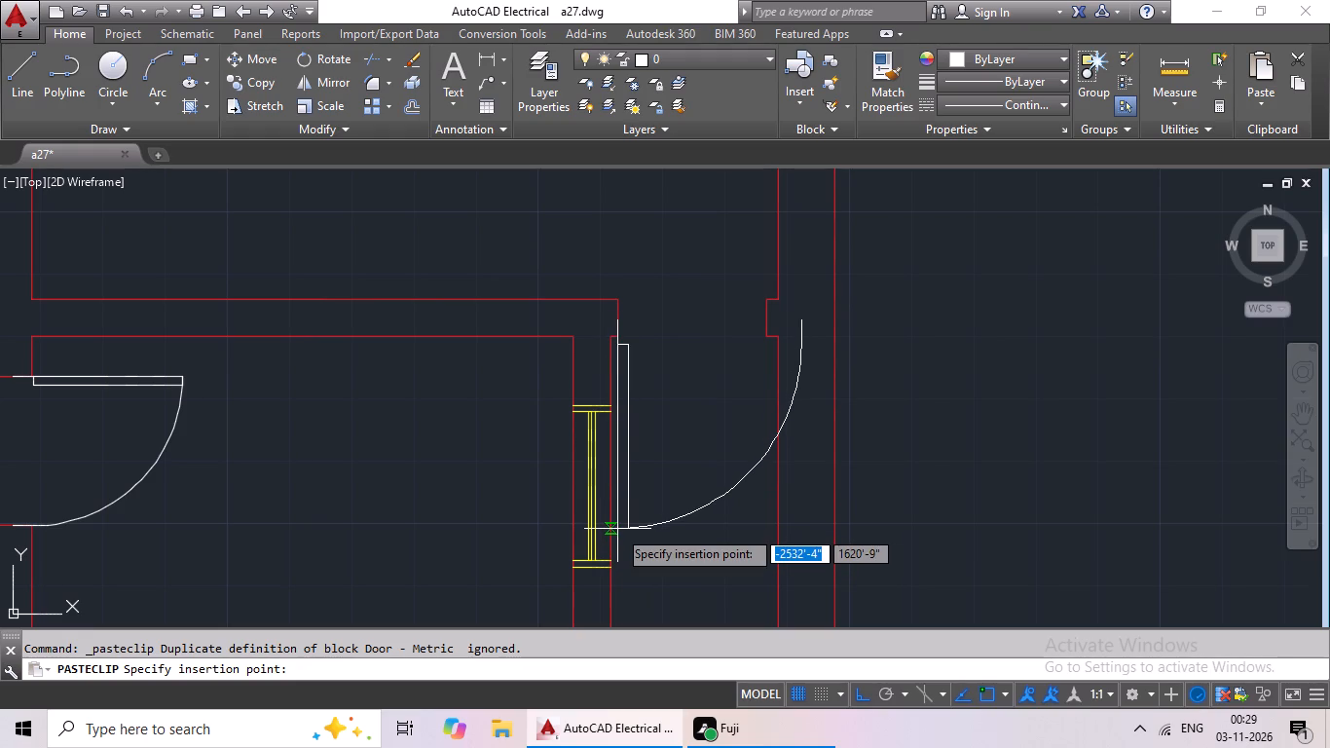
{"action": "left_click", "coordinate": [617, 529]}
Use Stretch to shift the pasted door about 1" to the right, placing its hinge end on the jamb face midpoint.
{"action": "left_click", "coordinate": [619, 353]}
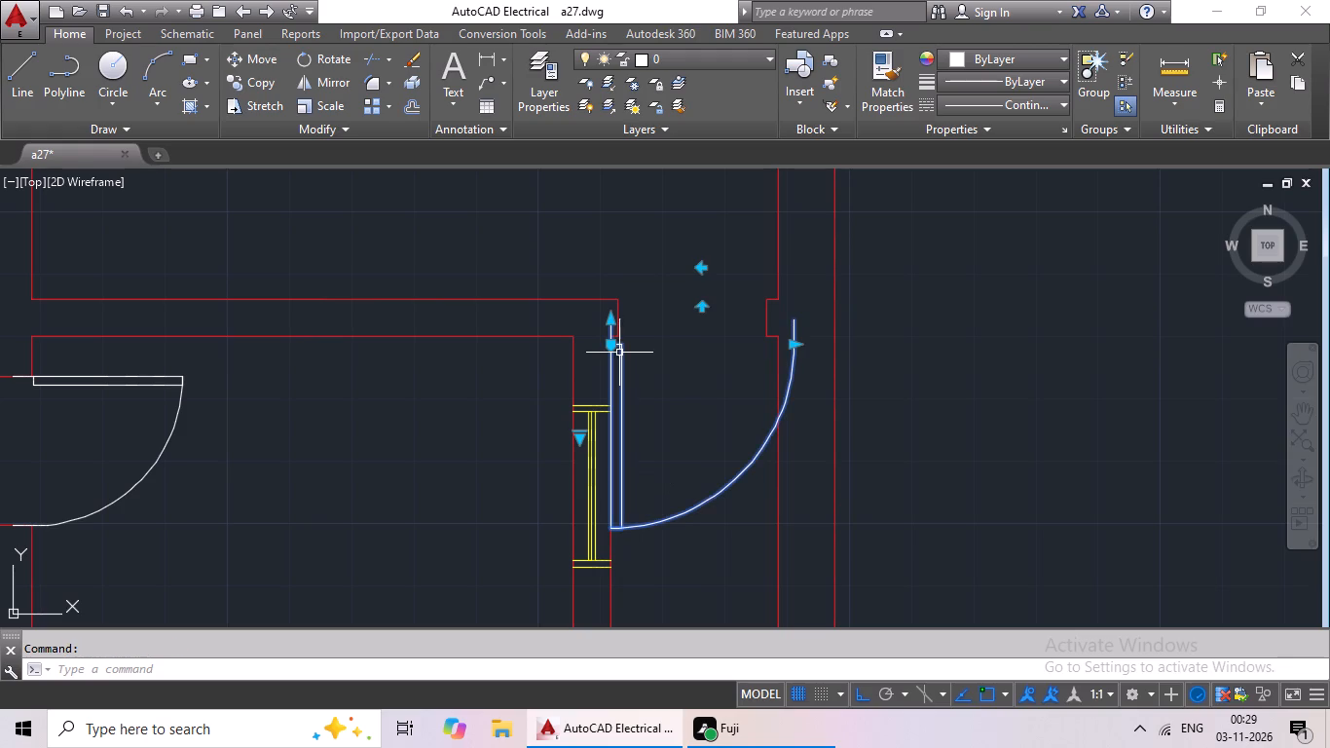
{"action": "left_click", "coordinate": [280, 106]}
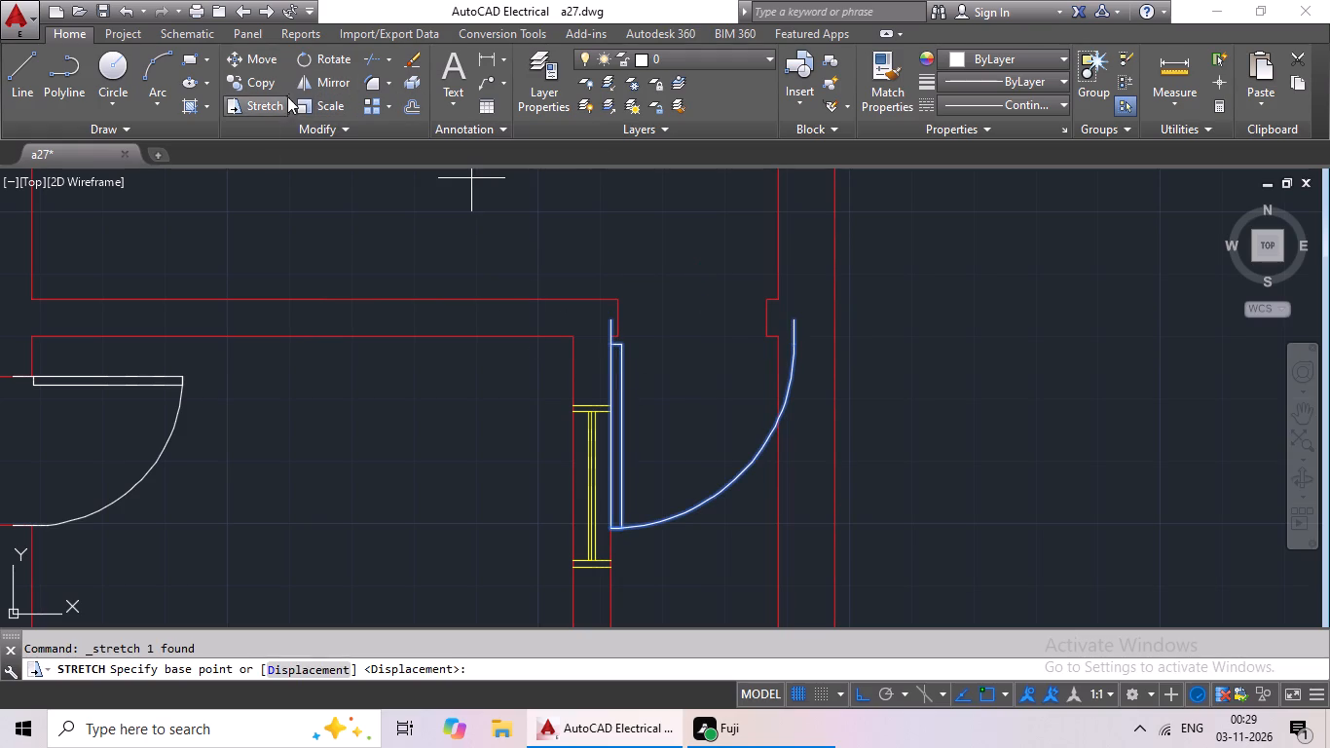
{"action": "scroll", "coordinate": [613, 314], "scroll_direction": "up", "scroll_amount": 3}
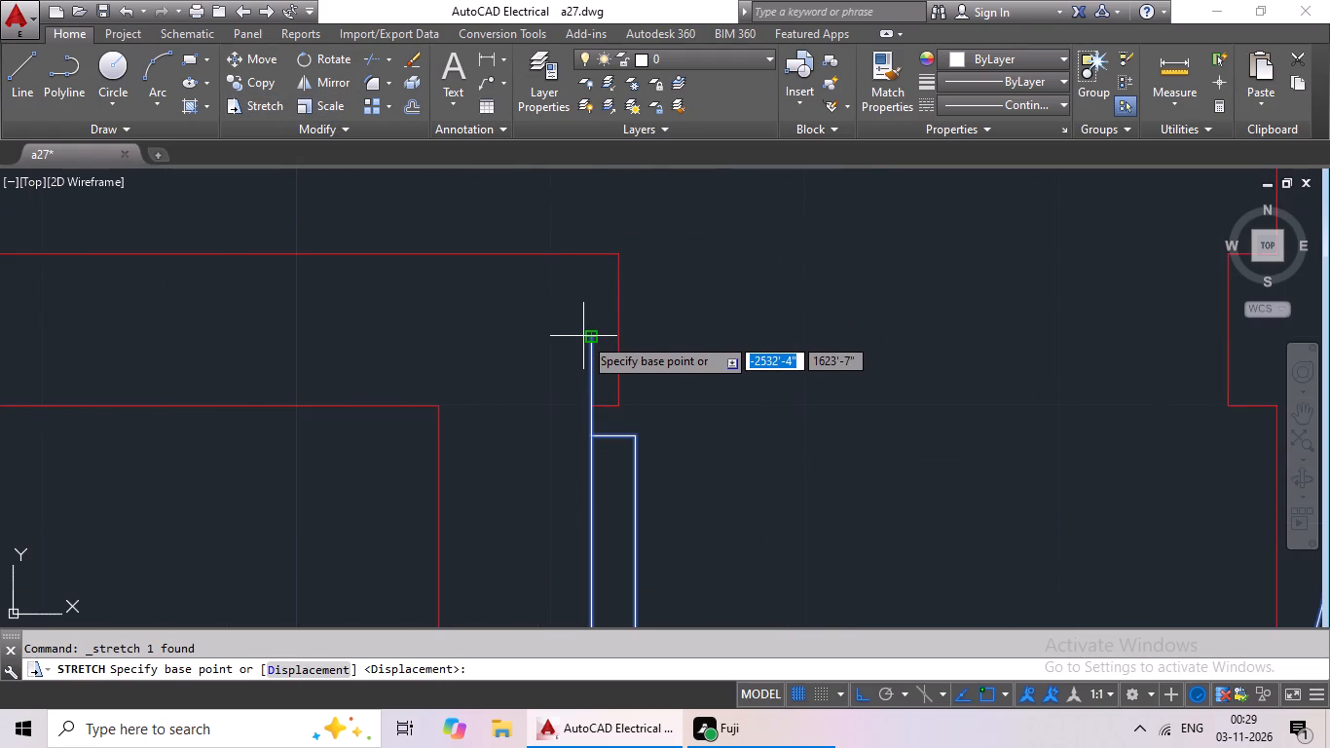
{"action": "left_click", "coordinate": [593, 338]}
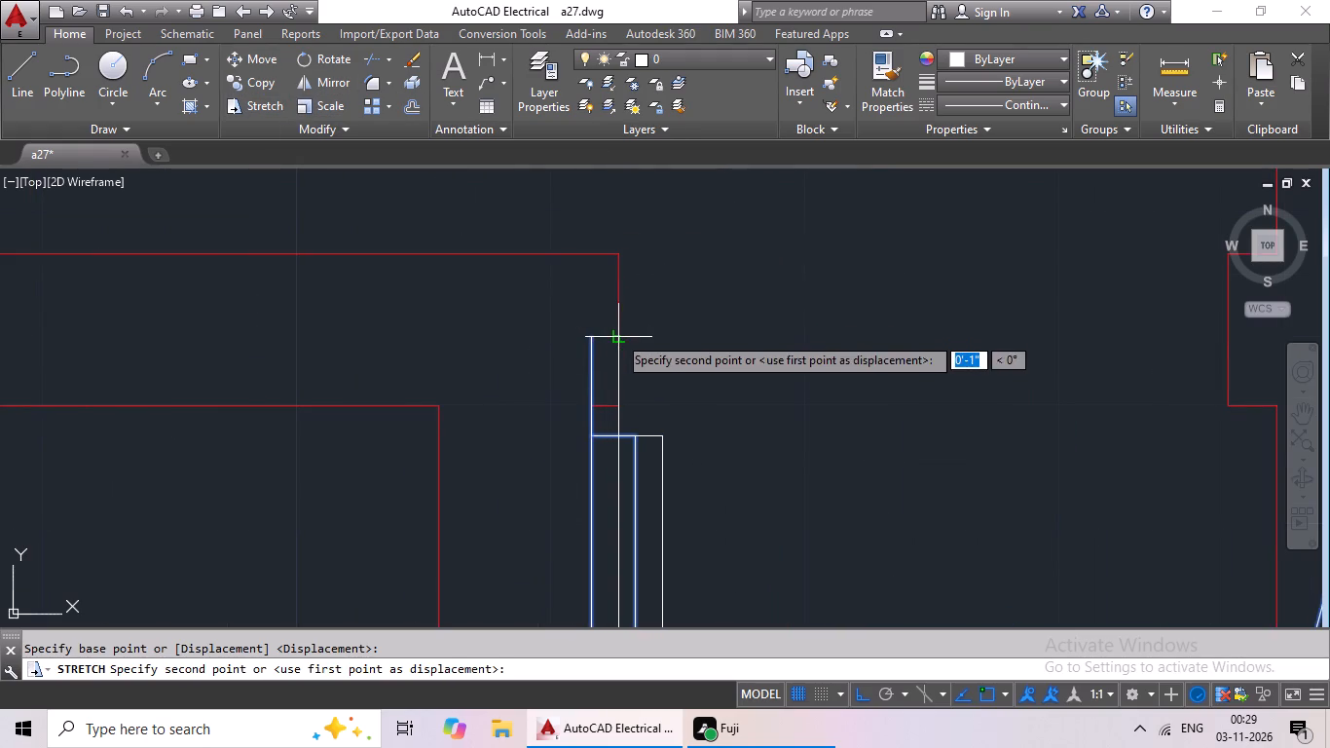
{"action": "left_click", "coordinate": [617, 335]}
Scale the door beside the right-hand toilet by reference from the left jamb midpoint, matching its width to the right jamb.
{"action": "scroll", "coordinate": [653, 327], "scroll_direction": "down", "scroll_amount": 2}
{"action": "middle_click_drag", "start_coordinate": [723, 388], "coordinate": [670, 385]}
{"action": "left_click", "coordinate": [606, 430]}
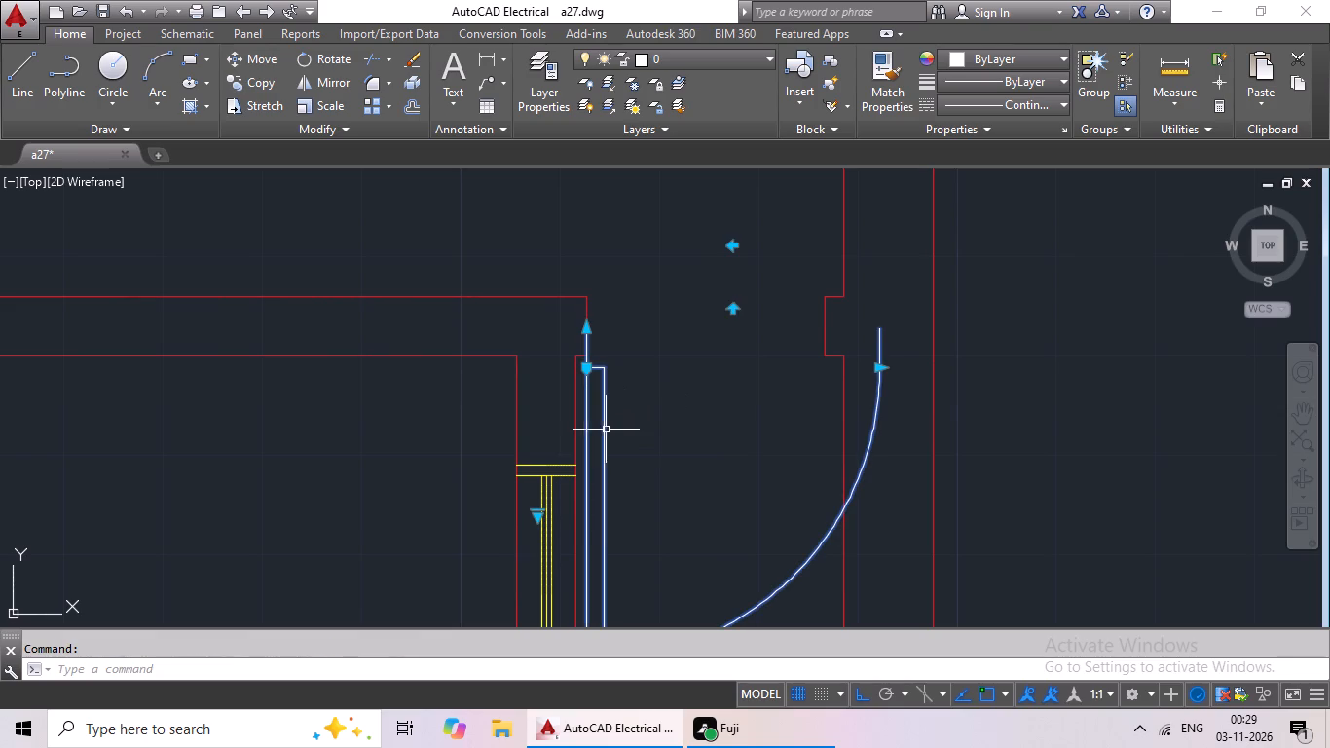
{"action": "left_click", "coordinate": [338, 107]}
{"action": "left_click", "coordinate": [587, 326]}
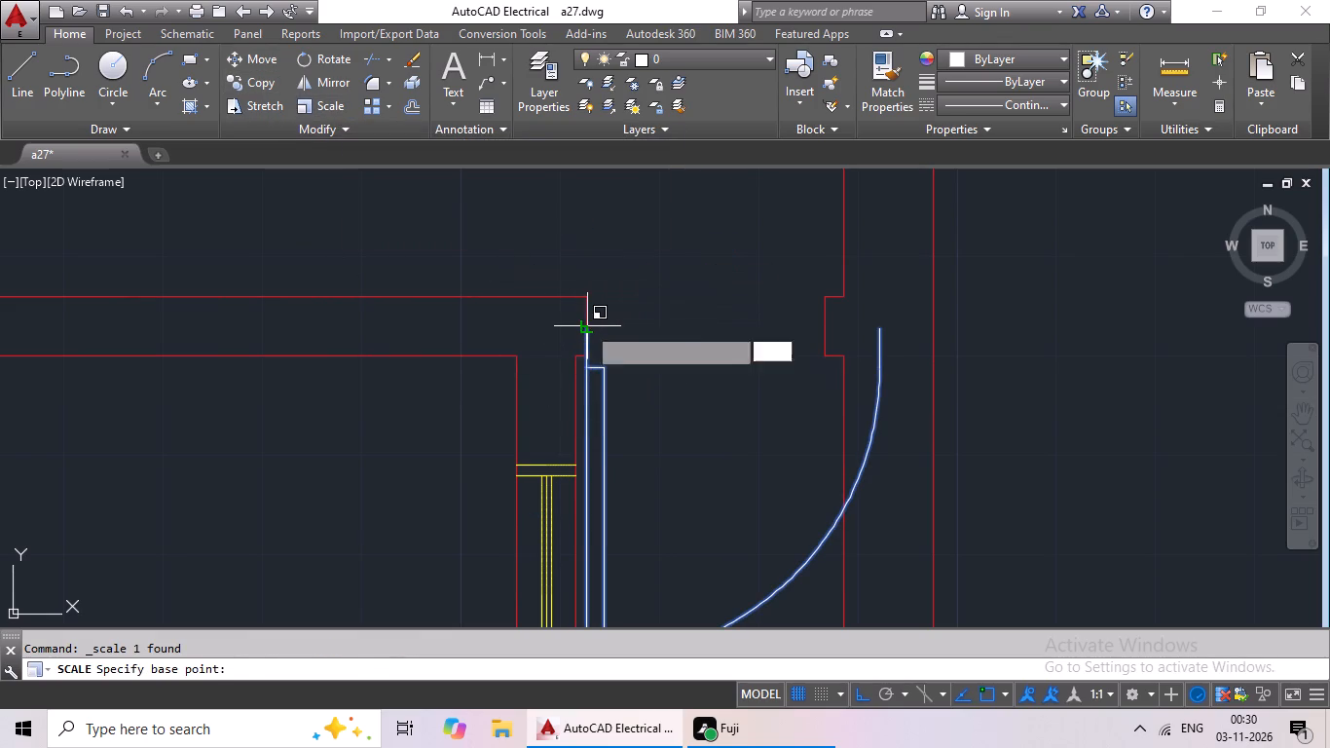
{"action": "left_click", "coordinate": [345, 668]}
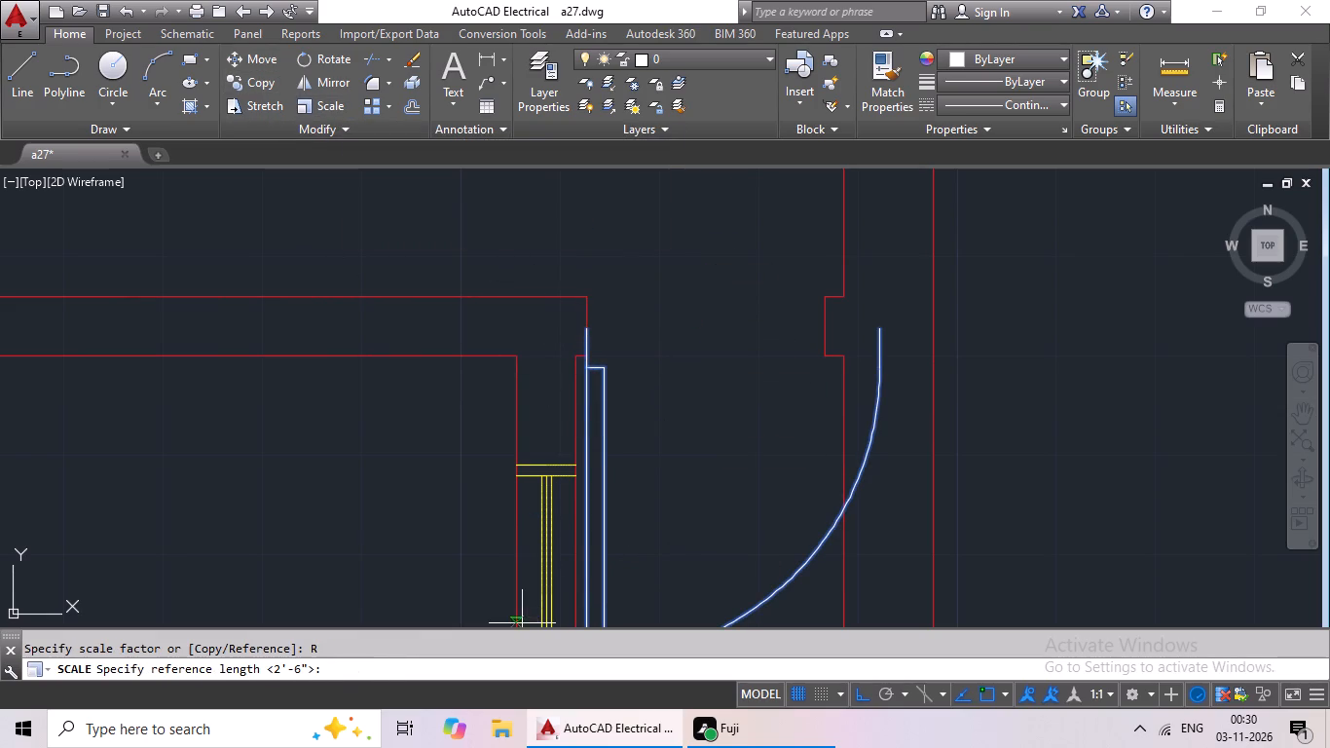
{"action": "left_click", "coordinate": [590, 329]}
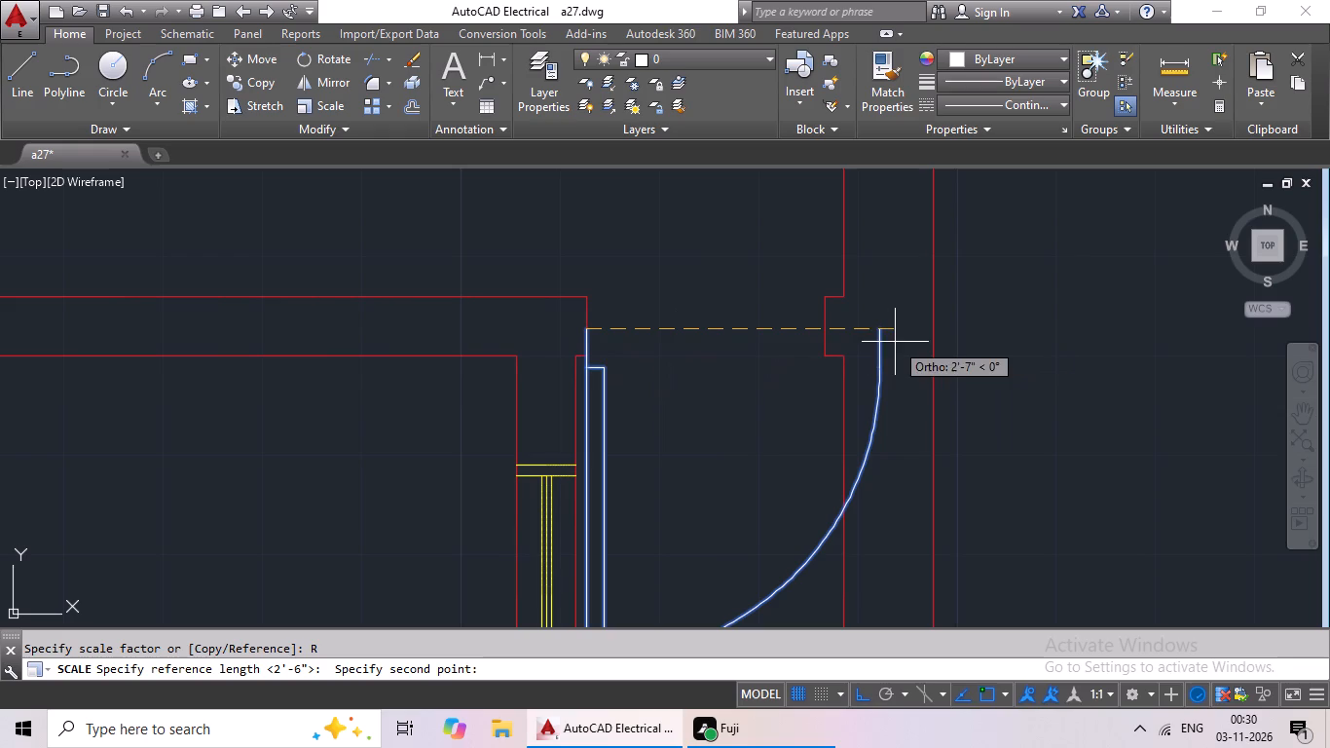
{"action": "left_click", "coordinate": [876, 333]}
{"action": "left_click", "coordinate": [822, 328]}
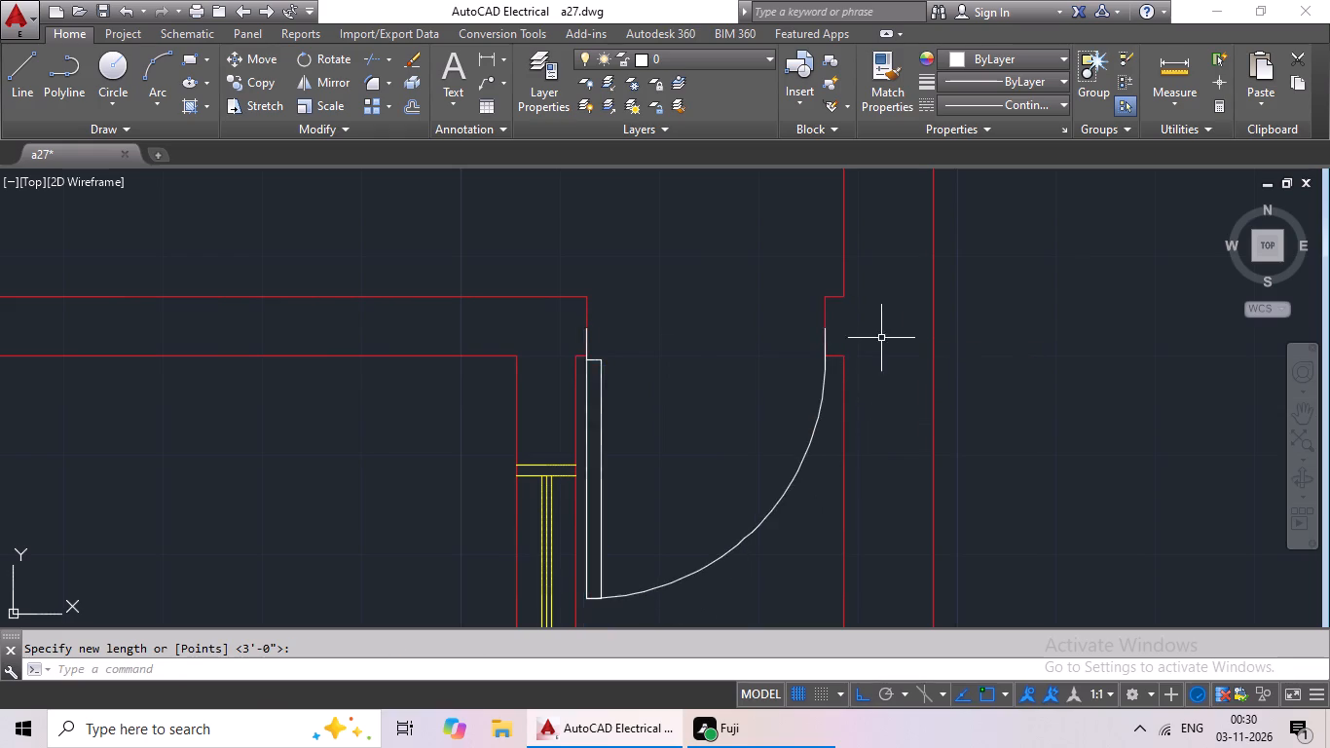
Rotate the spare door outside the plan by 270° about the free end of its swing arc so the leaf points left.
{"action": "scroll", "coordinate": [884, 342], "scroll_direction": "down", "scroll_amount": 3}
{"action": "middle_click_drag", "start_coordinate": [1012, 368], "coordinate": [864, 403]}
{"action": "scroll", "coordinate": [873, 396], "scroll_direction": "down", "scroll_amount": 2}
{"action": "middle_click_drag", "start_coordinate": [928, 393], "coordinate": [882, 427]}
{"action": "scroll", "coordinate": [897, 410], "scroll_direction": "down", "scroll_amount": 1}
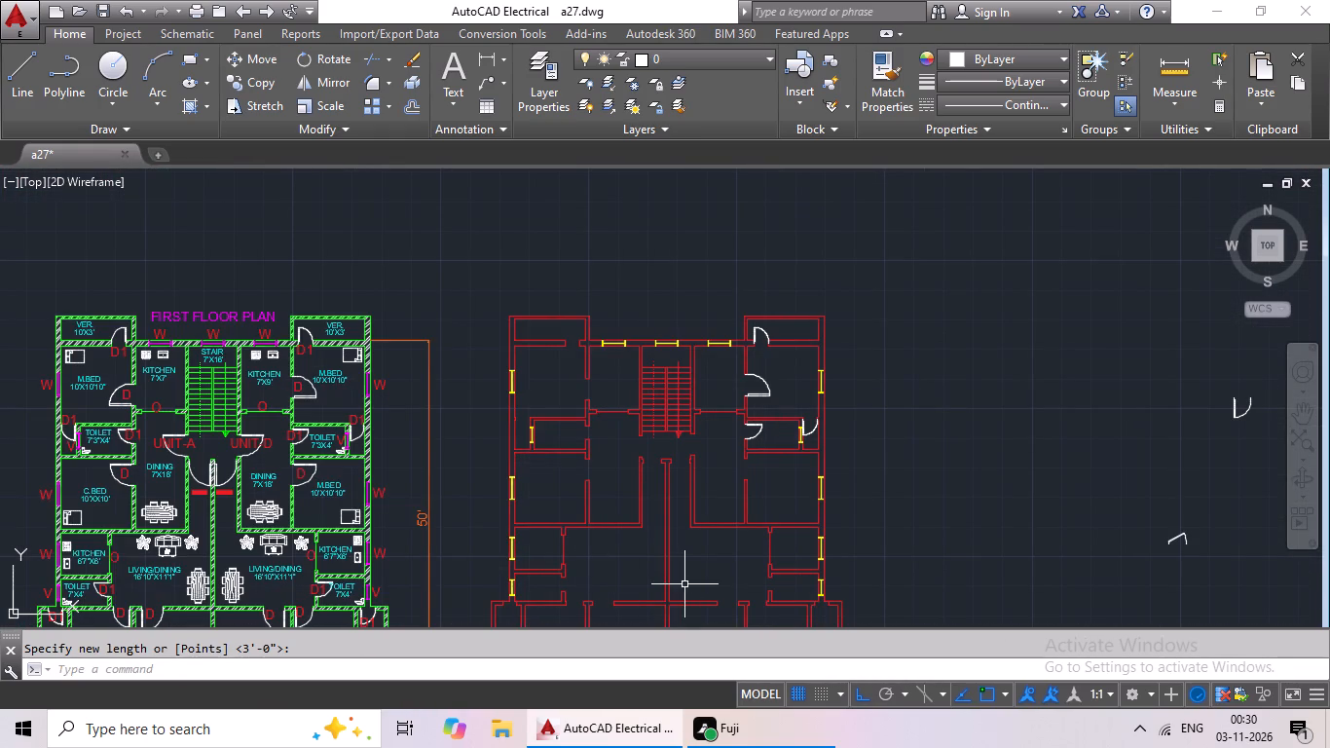
{"action": "middle_click_drag", "start_coordinate": [748, 578], "coordinate": [629, 603]}
{"action": "middle_click_drag", "start_coordinate": [906, 521], "coordinate": [720, 492]}
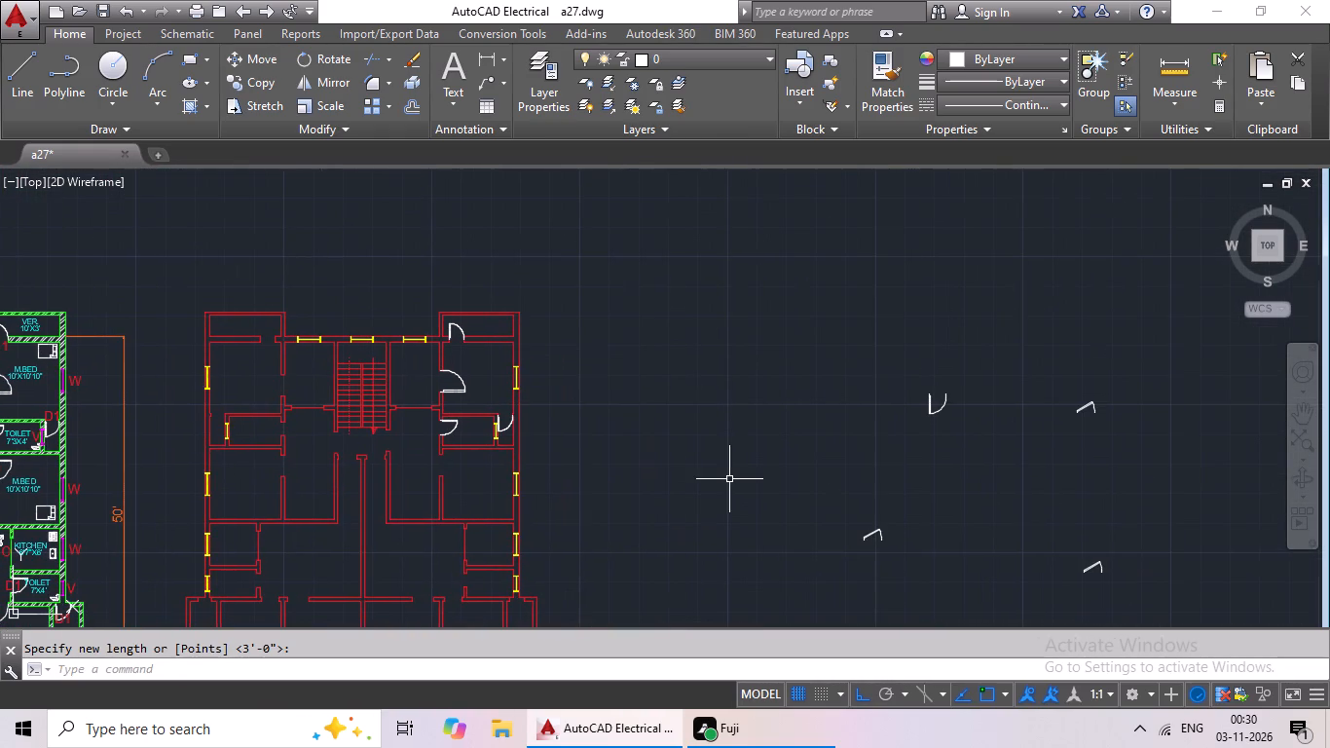
{"action": "scroll", "coordinate": [966, 398], "scroll_direction": "up", "scroll_amount": 3}
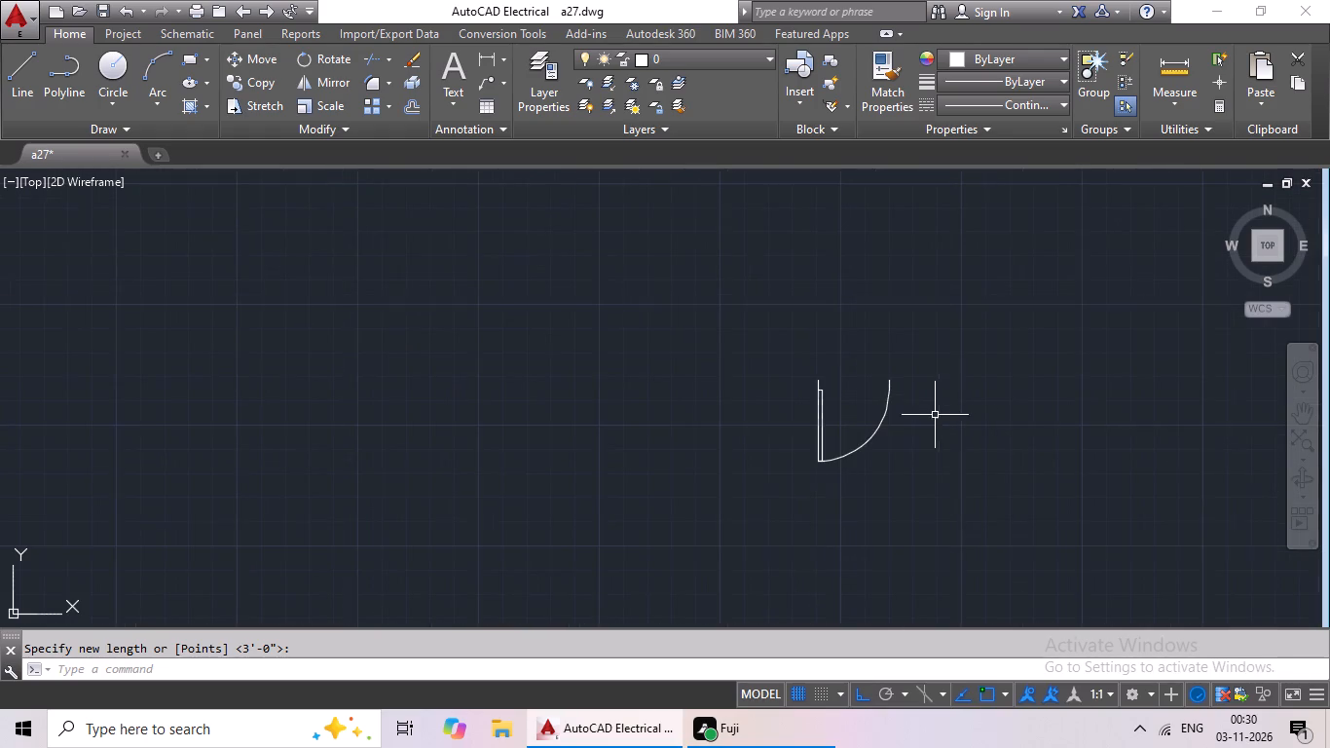
{"action": "left_click", "coordinate": [888, 384]}
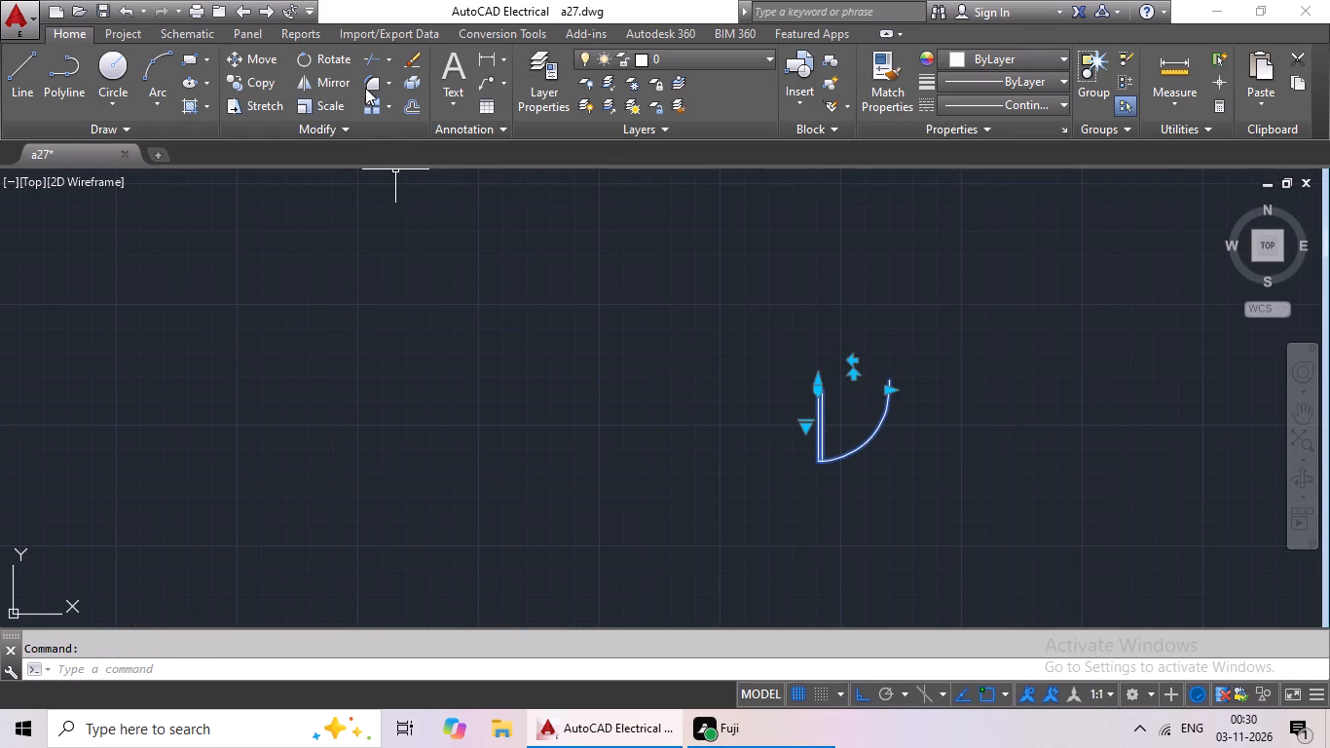
{"action": "left_click", "coordinate": [334, 59]}
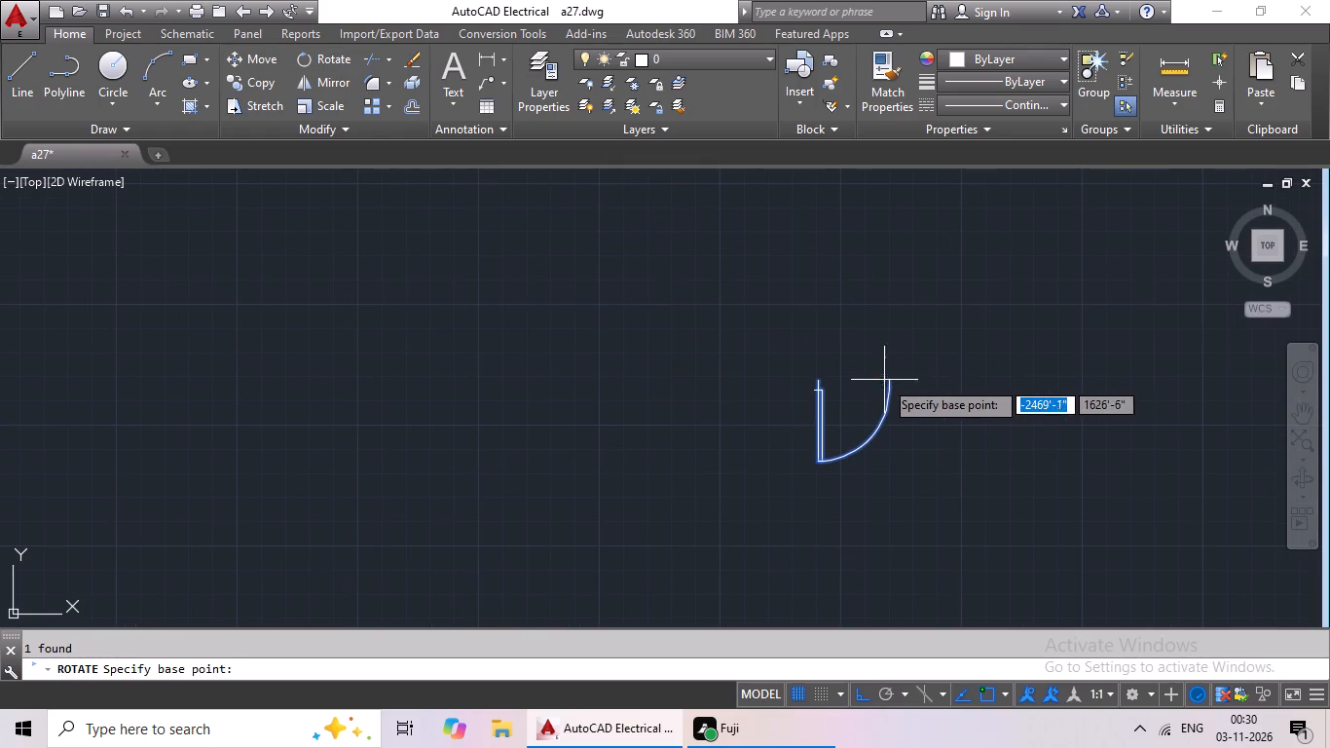
{"action": "left_click", "coordinate": [883, 379]}
{"action": "left_click", "coordinate": [911, 443]}
Copy the rotated spare door and paste it in the left-hand toilet's entrance opening, with its arc end on the lower jamb midpoint.
{"action": "scroll", "coordinate": [926, 439], "scroll_direction": "down", "scroll_amount": 4}
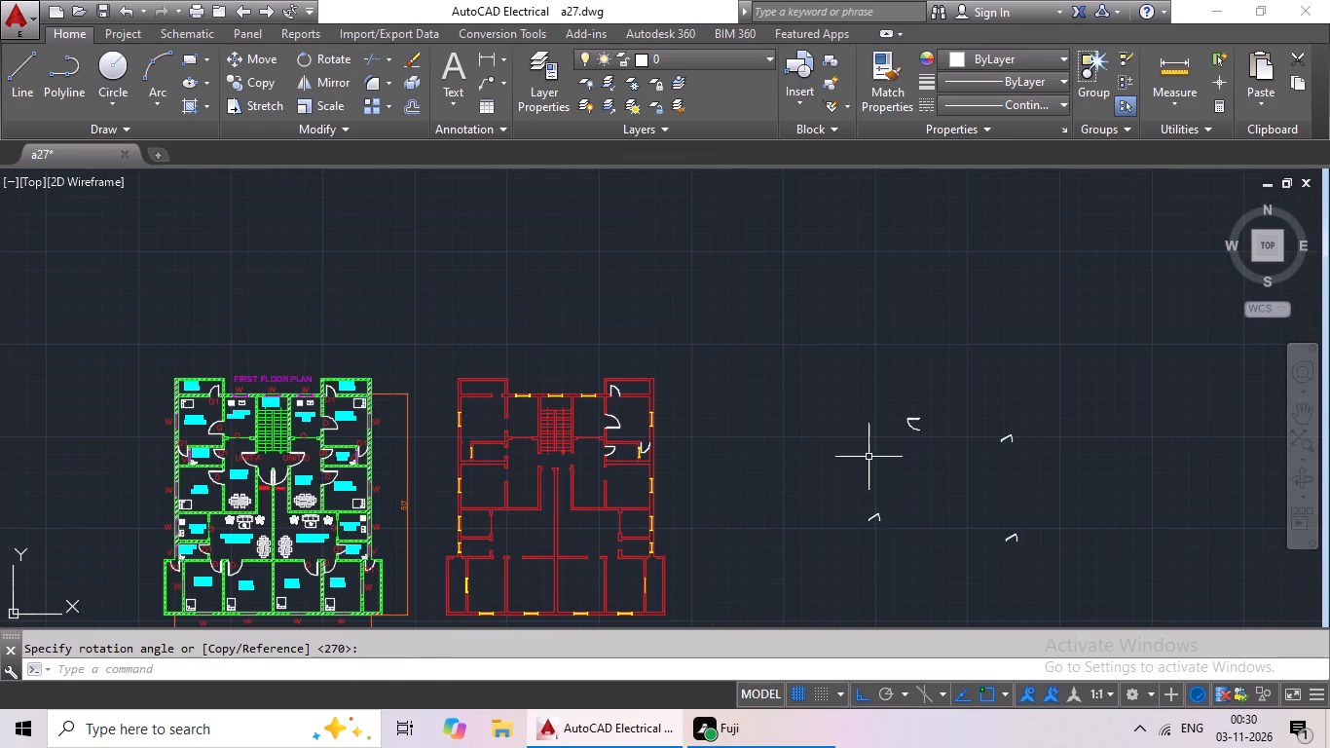
{"action": "left_click", "coordinate": [908, 428]}
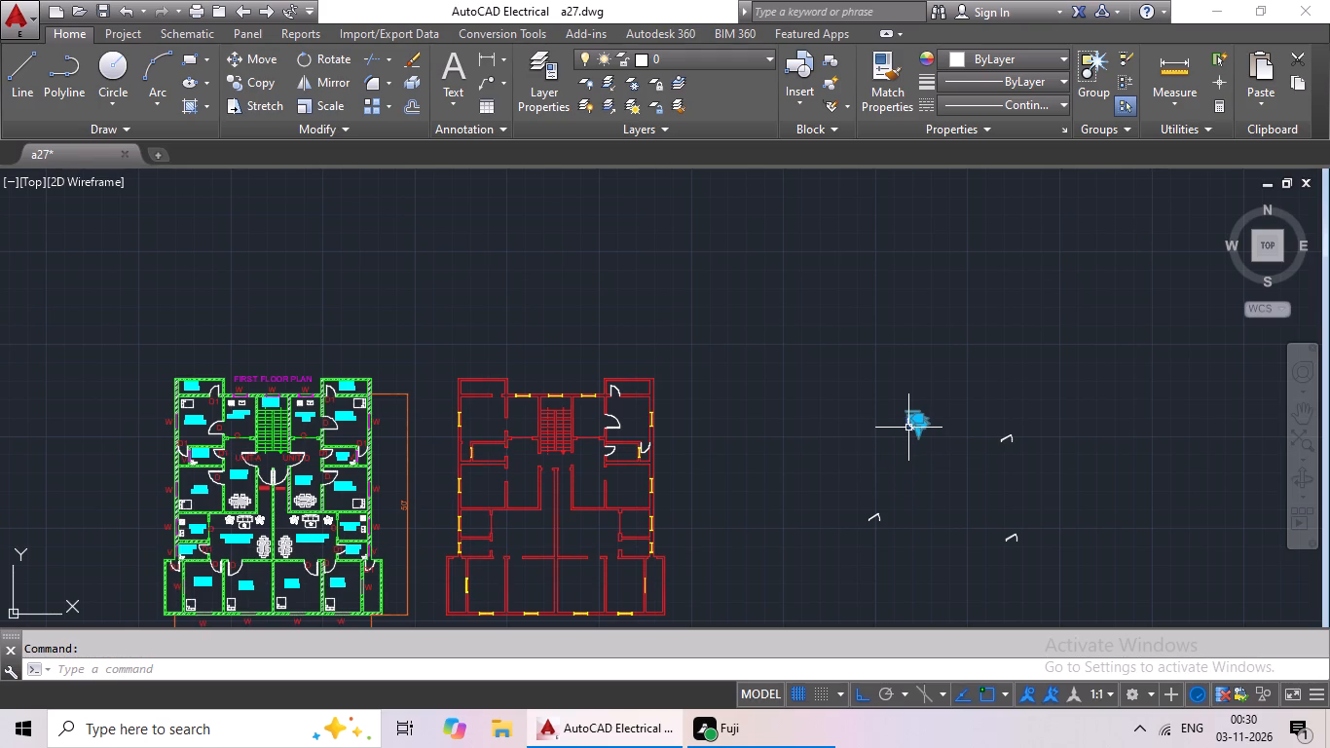
{"action": "key", "text": "ctrl+c"}
{"action": "key", "text": "ctrl+v"}
{"action": "scroll", "coordinate": [501, 460], "scroll_direction": "up", "scroll_amount": 2}
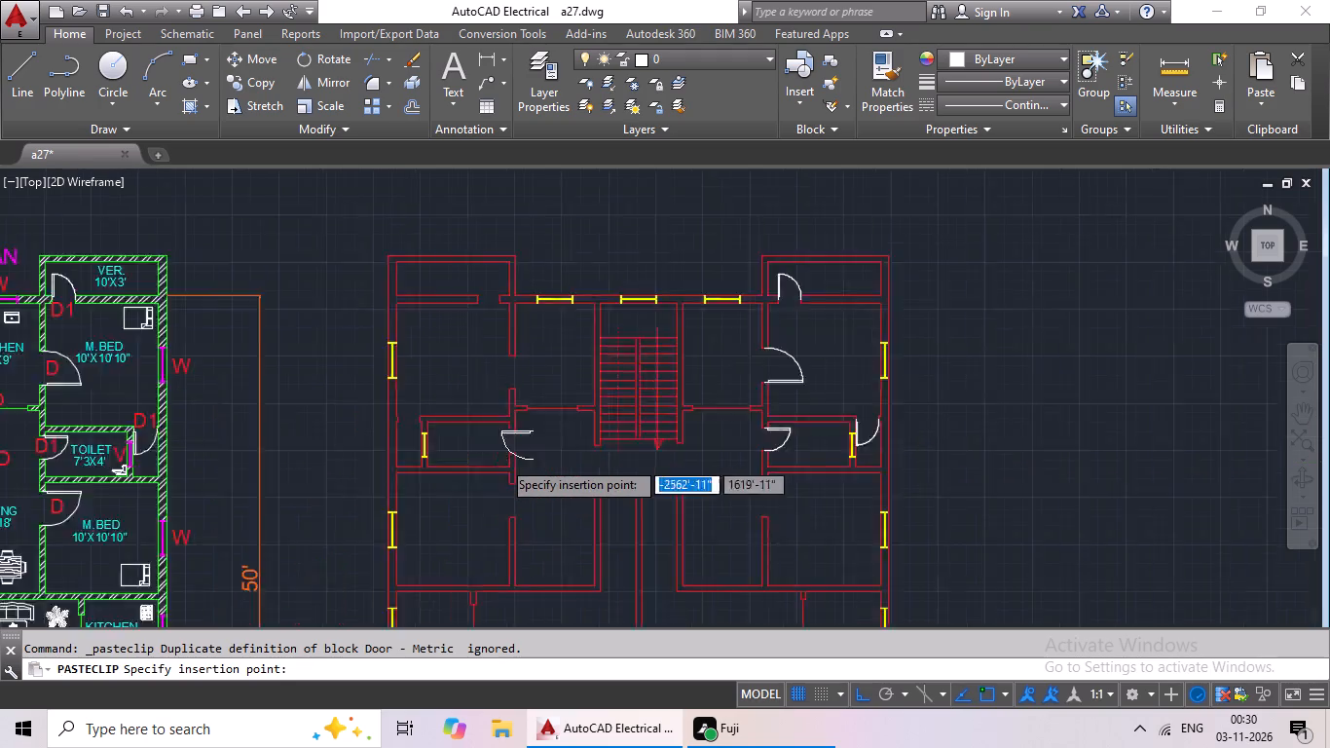
{"action": "scroll", "coordinate": [501, 460], "scroll_direction": "up", "scroll_amount": 5}
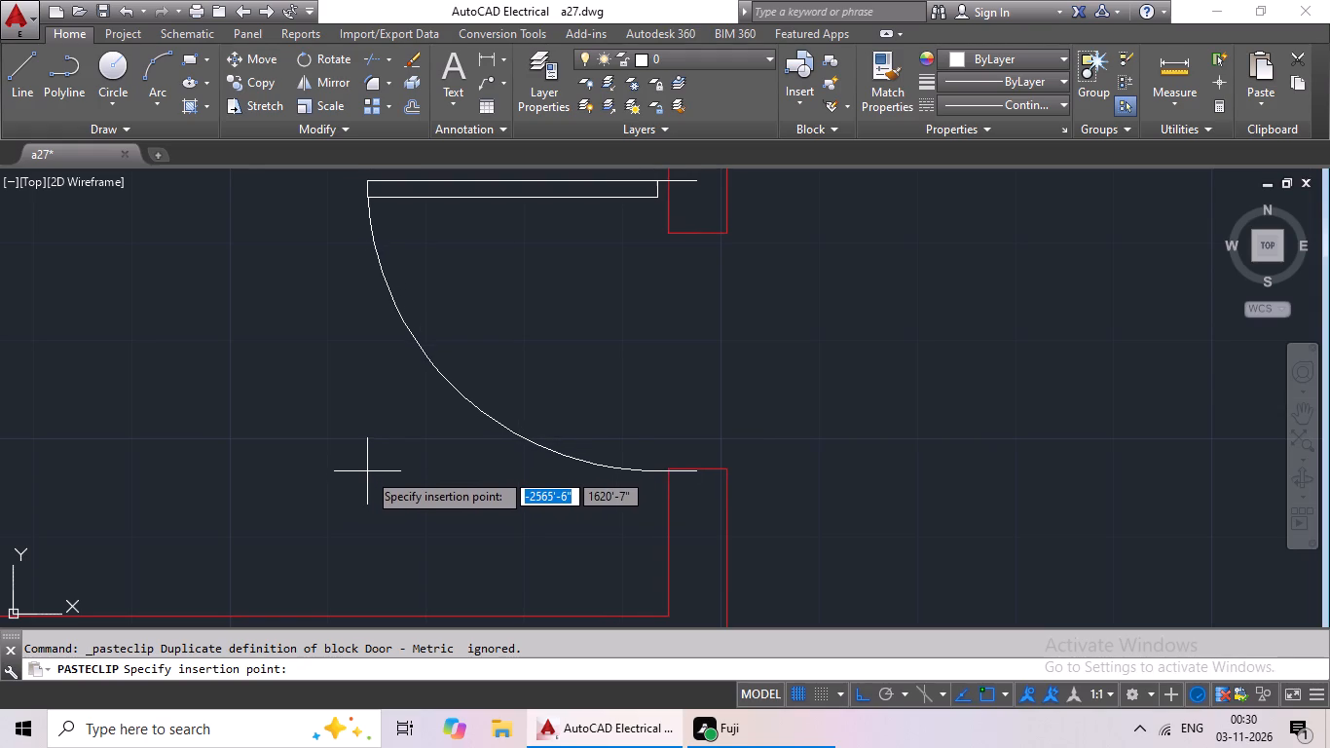
{"action": "left_click", "coordinate": [366, 469]}
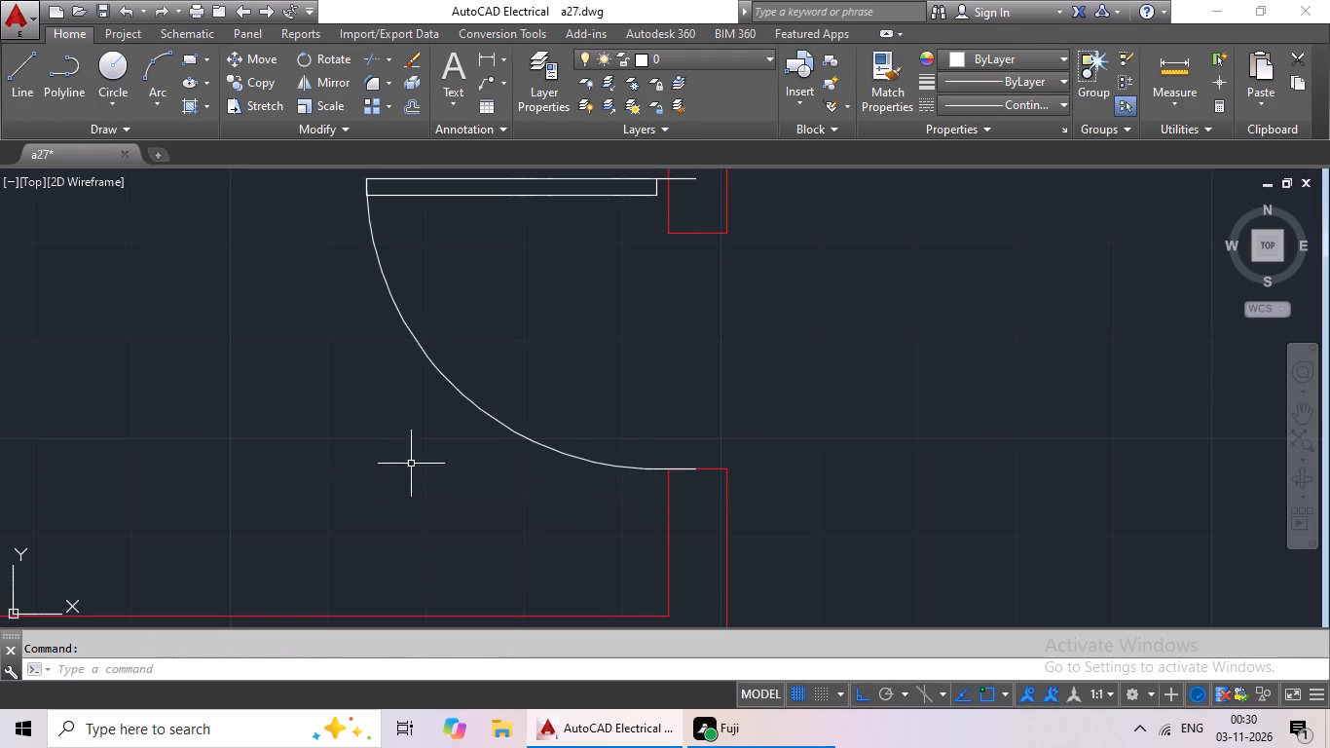
Scale the left-hand toilet door by reference from the lower jamb midpoint, matching its width to the upper jamb midpoint.
{"action": "left_click", "coordinate": [503, 430]}
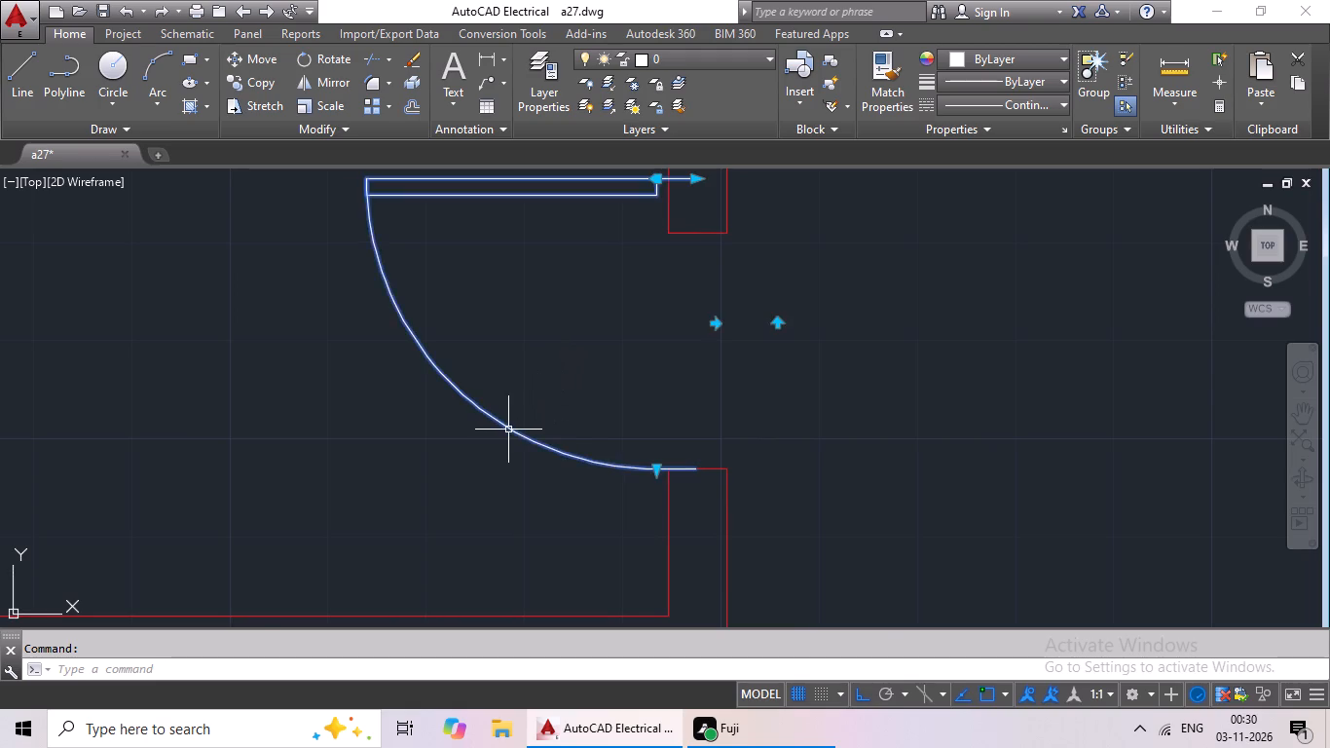
{"action": "scroll", "coordinate": [528, 425], "scroll_direction": "down", "scroll_amount": 3}
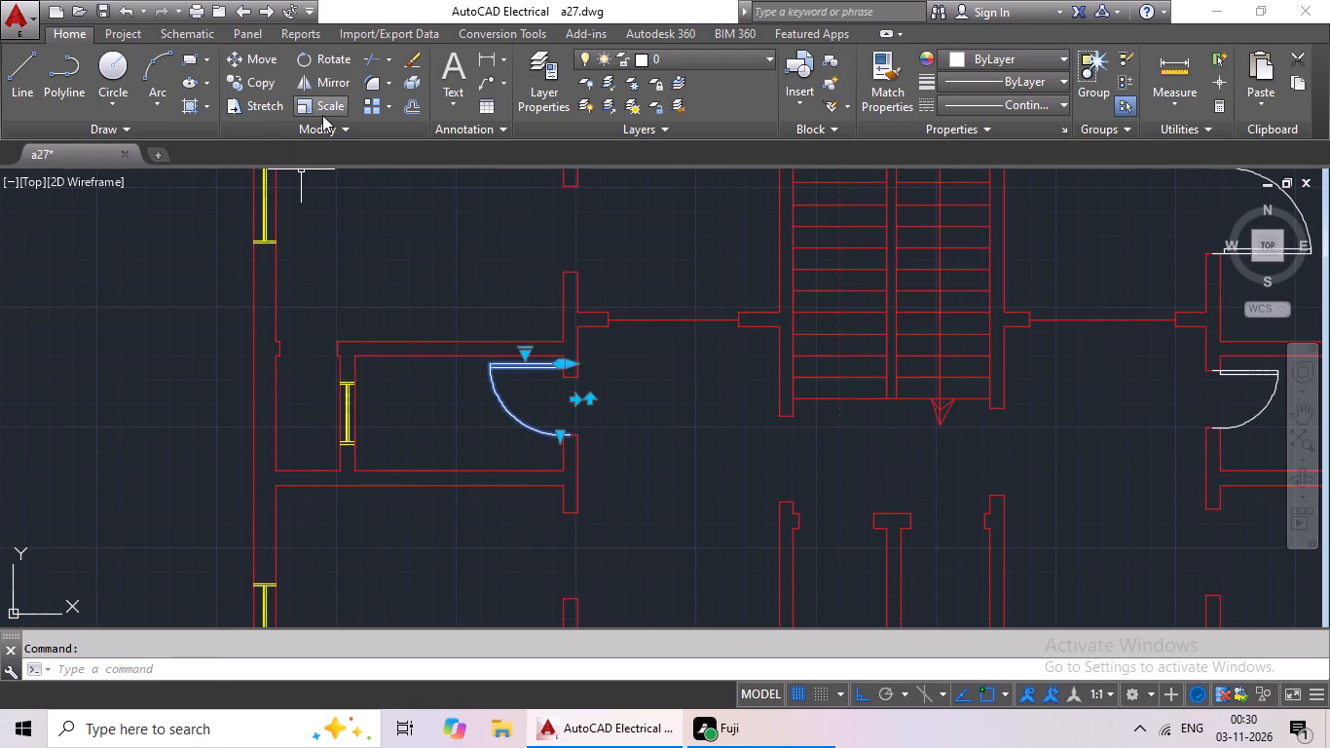
{"action": "left_click", "coordinate": [322, 115]}
{"action": "scroll", "coordinate": [585, 435], "scroll_direction": "up", "scroll_amount": 3}
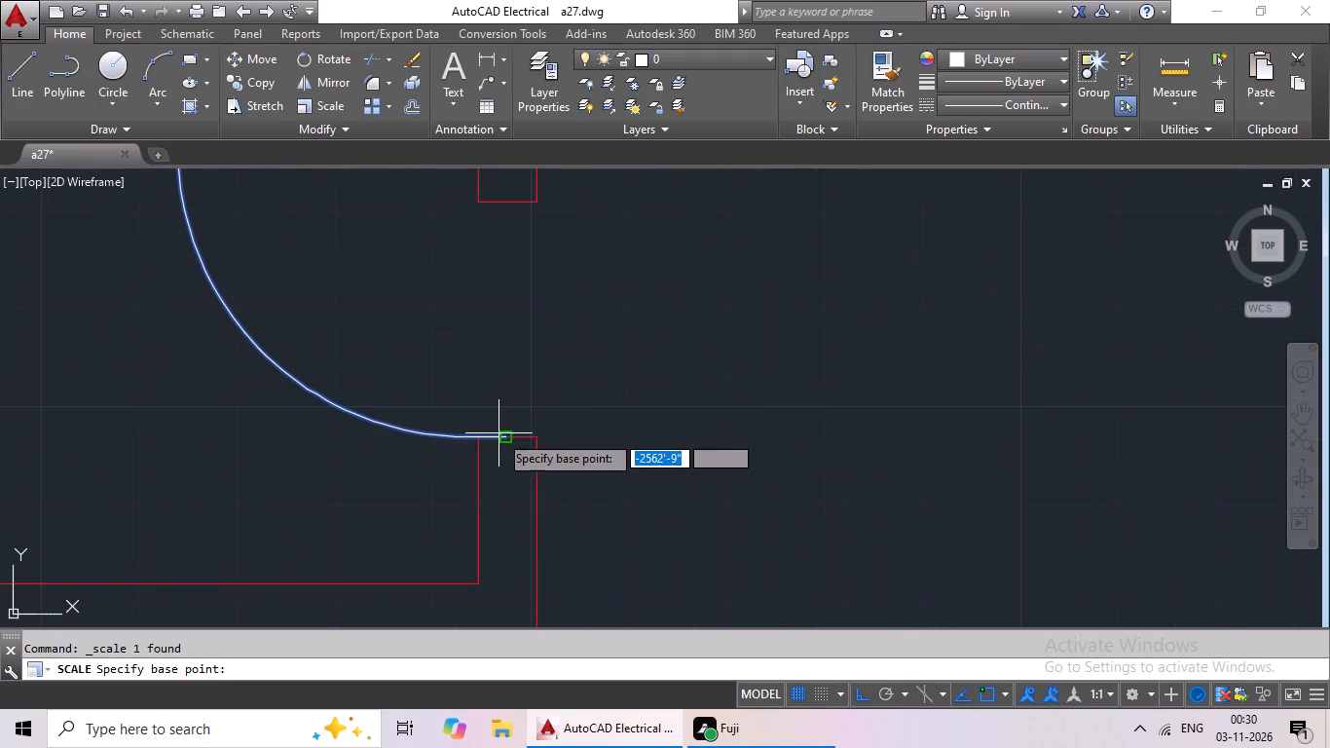
{"action": "left_click", "coordinate": [505, 436]}
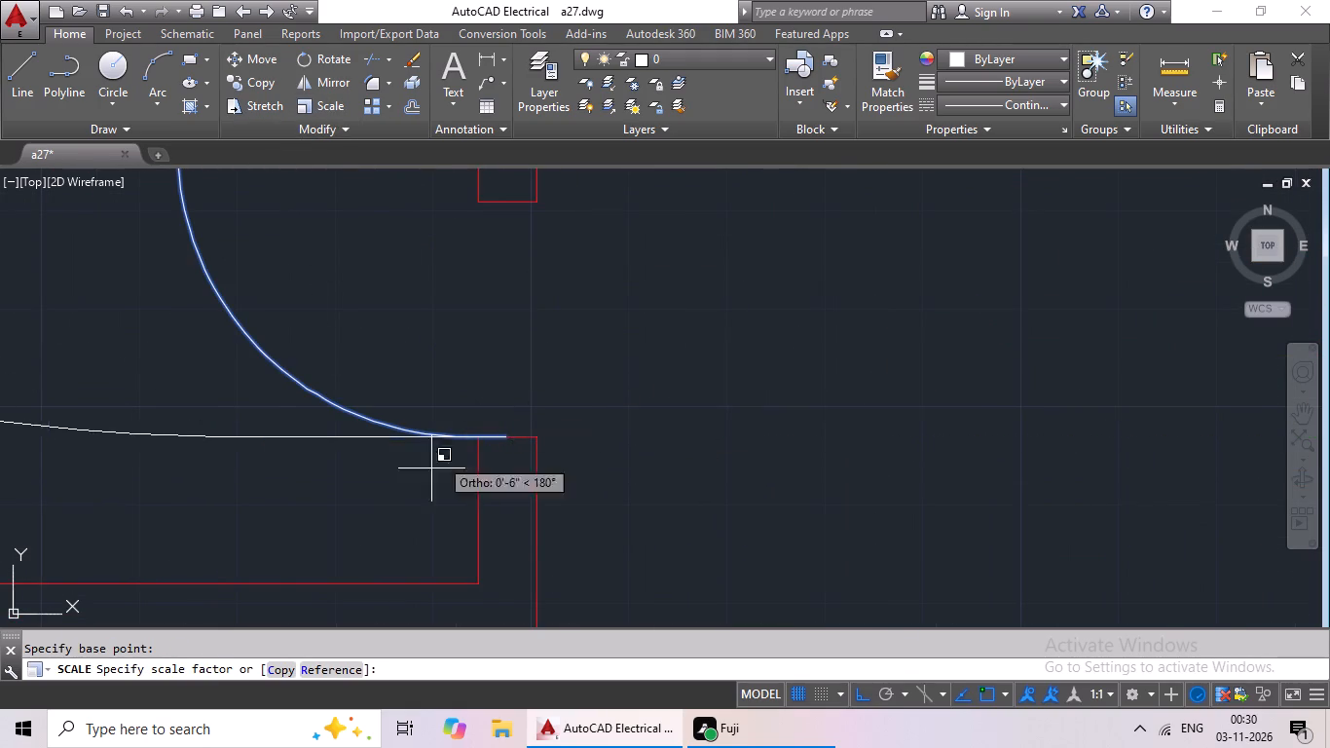
{"action": "left_click", "coordinate": [330, 666]}
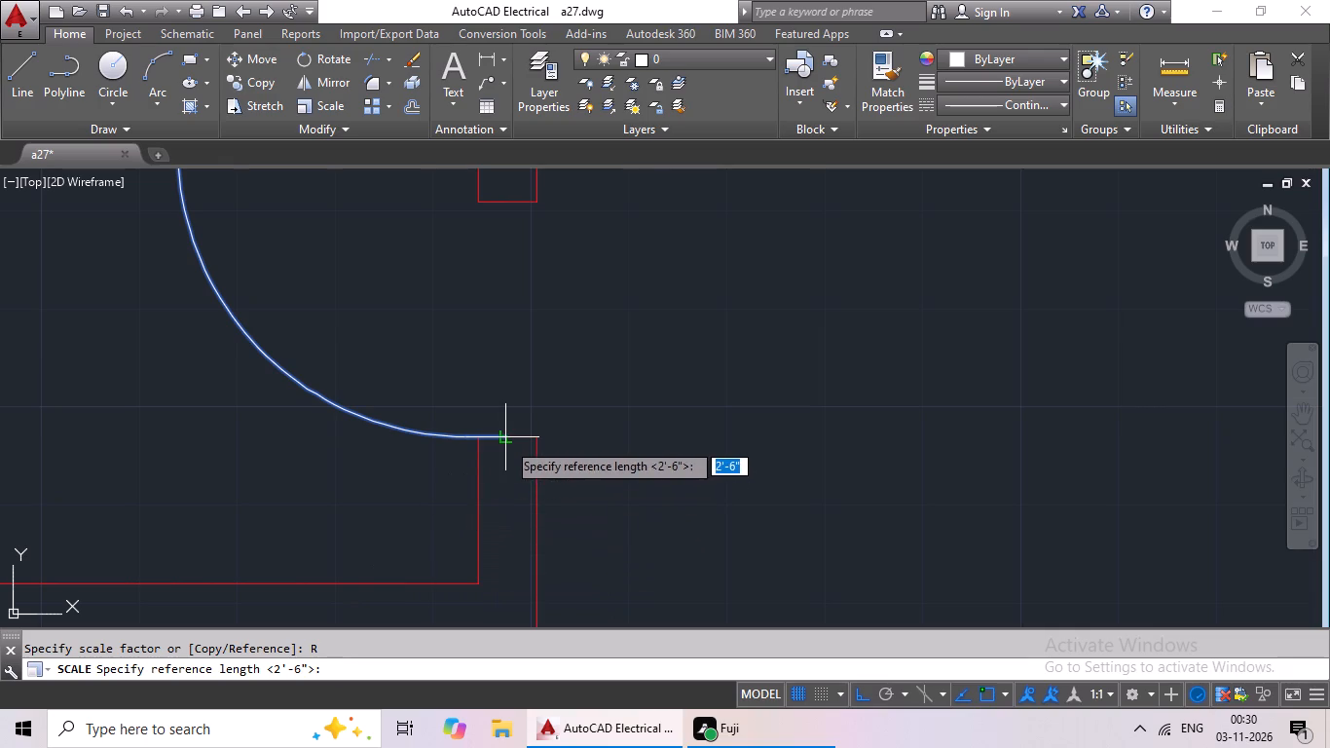
{"action": "left_click", "coordinate": [507, 435]}
{"action": "middle_click_drag", "start_coordinate": [513, 366], "coordinate": [511, 552]}
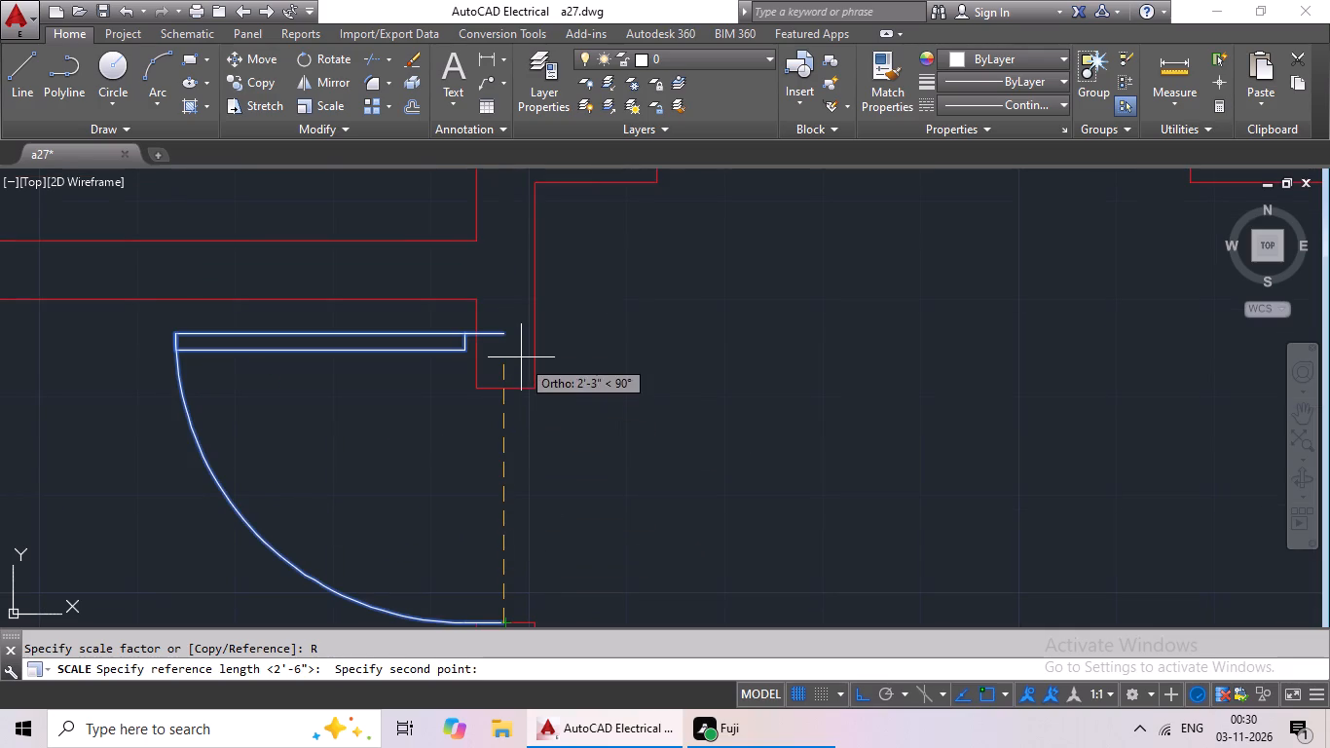
{"action": "left_click", "coordinate": [505, 334]}
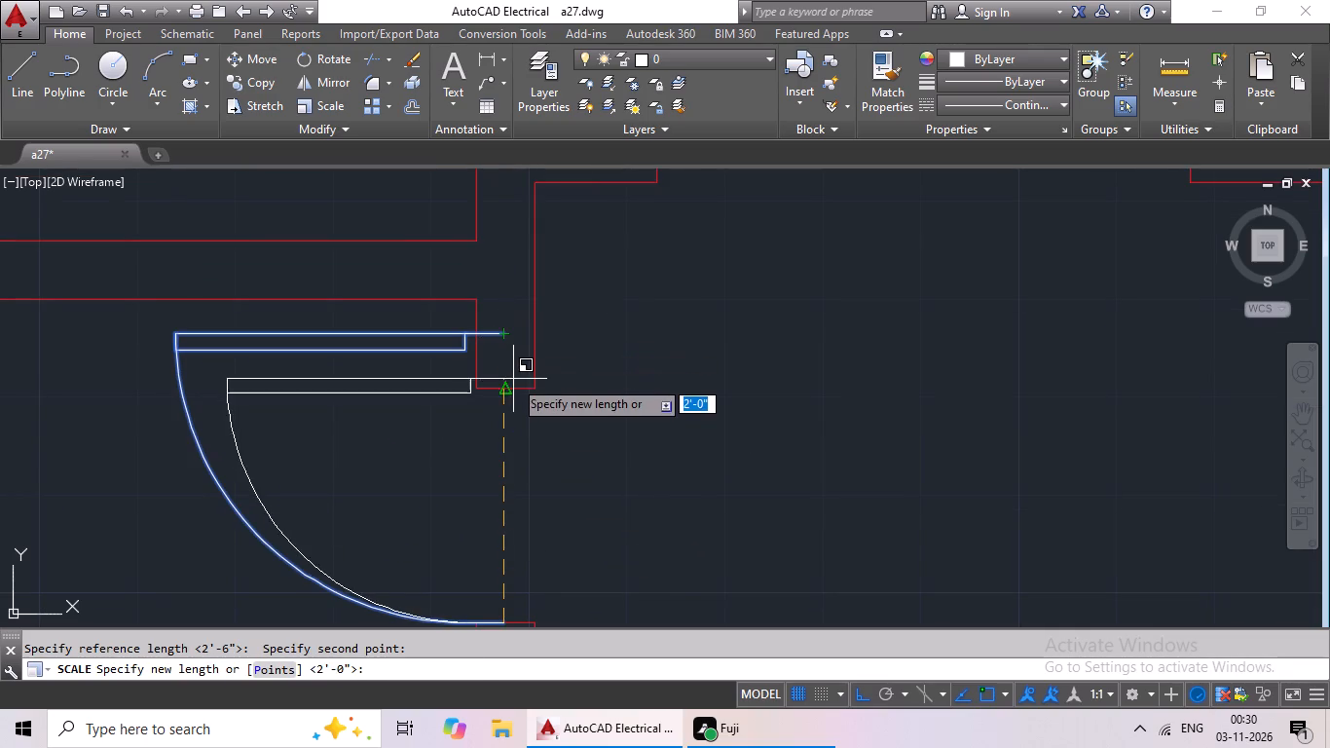
{"action": "left_click", "coordinate": [504, 388]}
Mirror the spare door outside the plan about a horizontal line above it, erasing the source object.
{"action": "scroll", "coordinate": [628, 402], "scroll_direction": "down", "scroll_amount": 3}
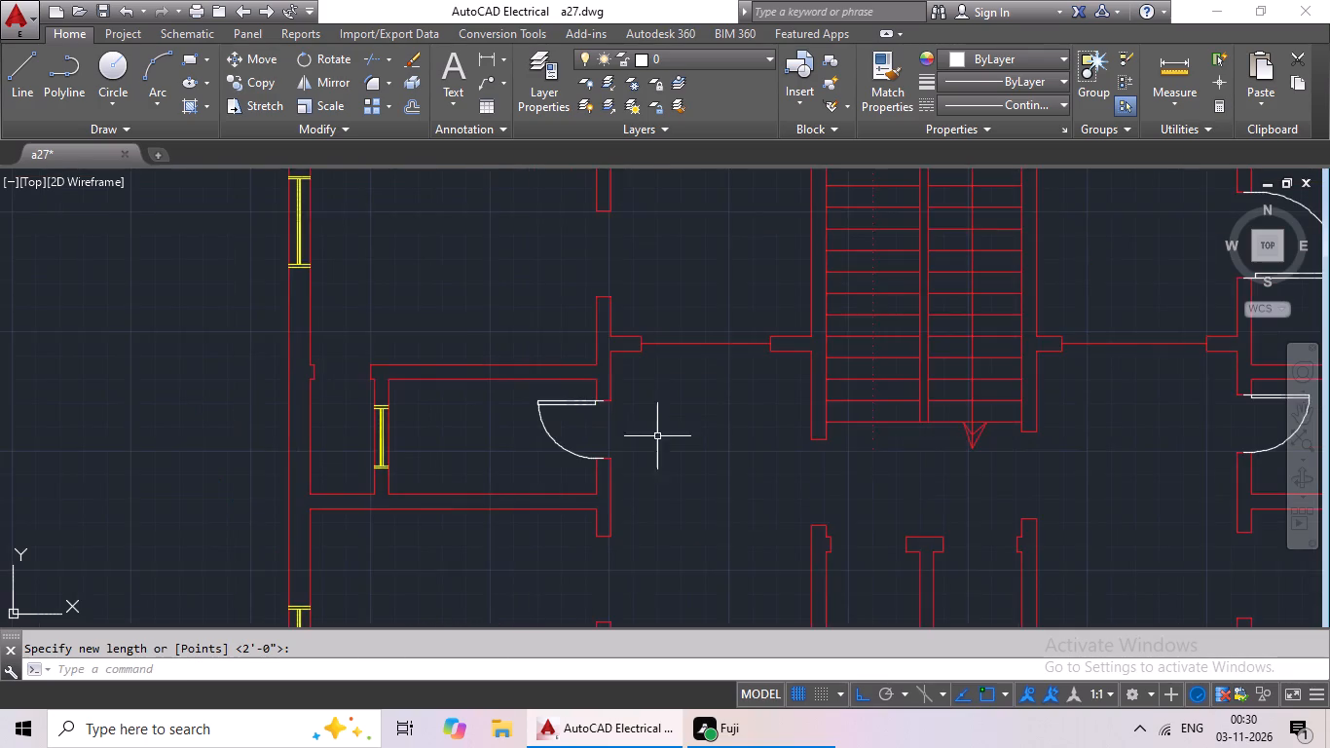
{"action": "scroll", "coordinate": [677, 439], "scroll_direction": "down", "scroll_amount": 1}
{"action": "middle_click_drag", "start_coordinate": [680, 456], "coordinate": [666, 527]}
{"action": "scroll", "coordinate": [678, 515], "scroll_direction": "down", "scroll_amount": 1}
{"action": "middle_click_drag", "start_coordinate": [686, 533], "coordinate": [834, 463]}
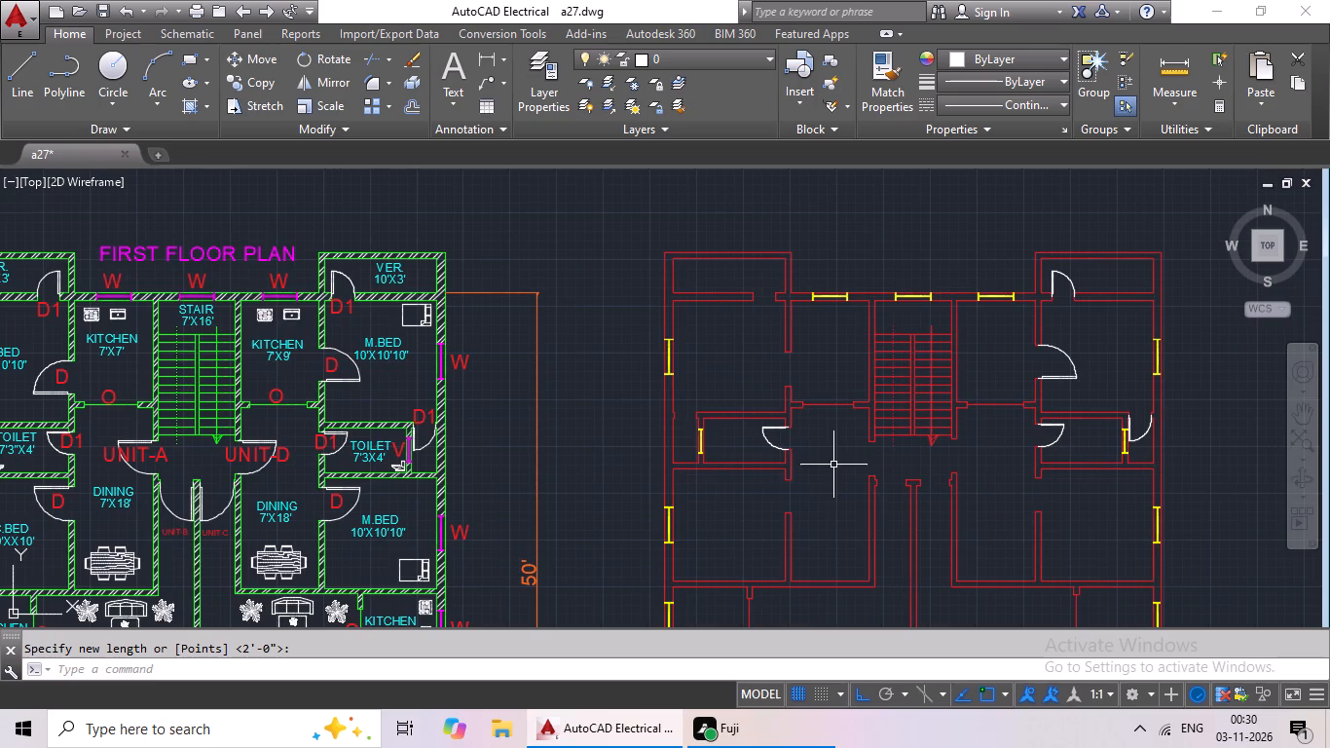
{"action": "middle_click_drag", "start_coordinate": [792, 499], "coordinate": [523, 556]}
{"action": "middle_click_drag", "start_coordinate": [1229, 372], "coordinate": [572, 536]}
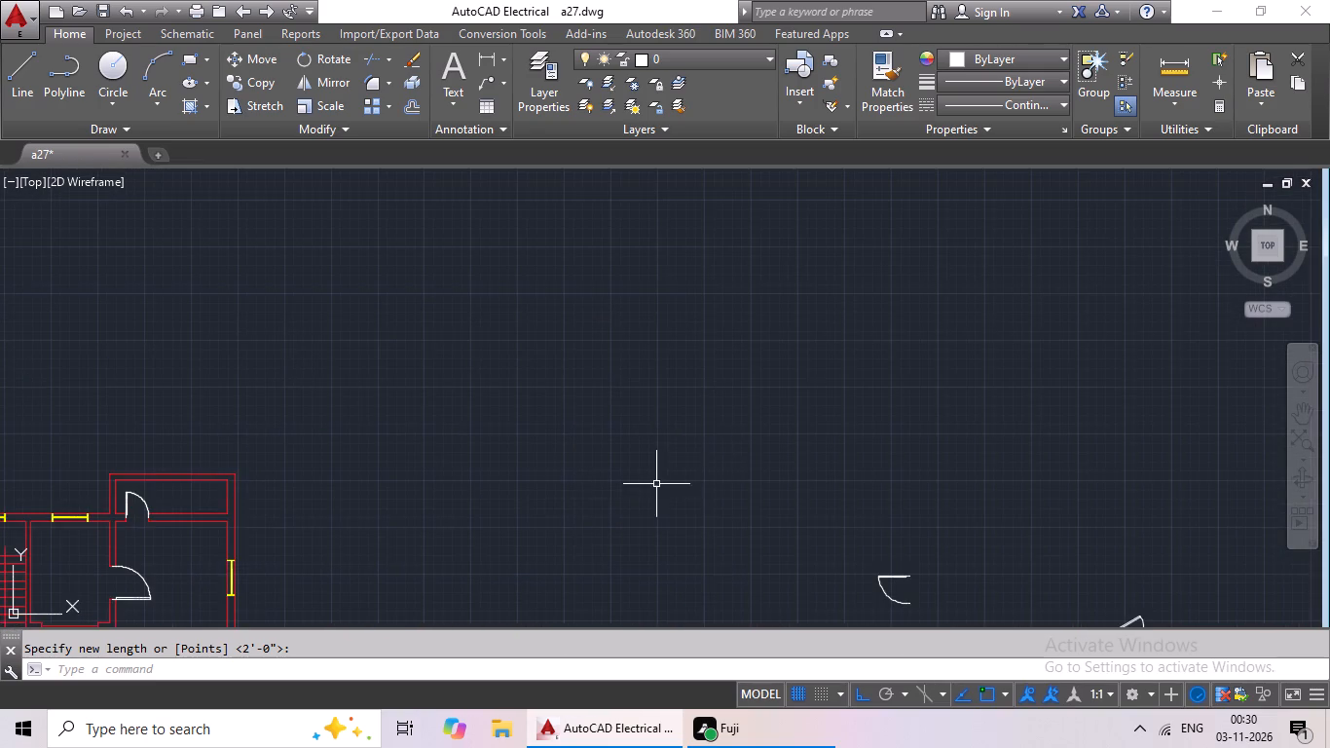
{"action": "middle_click_drag", "start_coordinate": [718, 460], "coordinate": [707, 369]}
{"action": "middle_click_drag", "start_coordinate": [866, 403], "coordinate": [804, 251]}
{"action": "scroll", "coordinate": [874, 369], "scroll_direction": "down", "scroll_amount": 1}
{"action": "middle_click_drag", "start_coordinate": [874, 376], "coordinate": [771, 425]}
{"action": "left_click", "coordinate": [745, 393]}
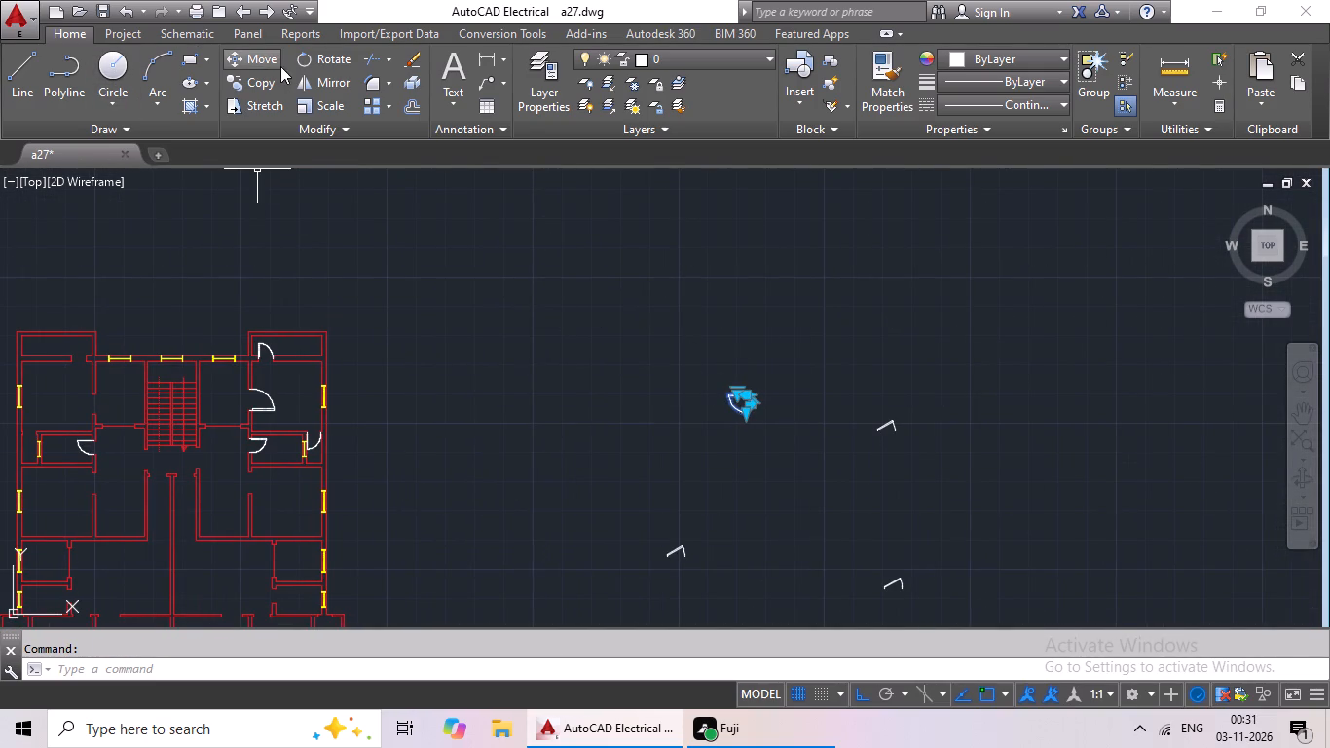
{"action": "left_click", "coordinate": [318, 80]}
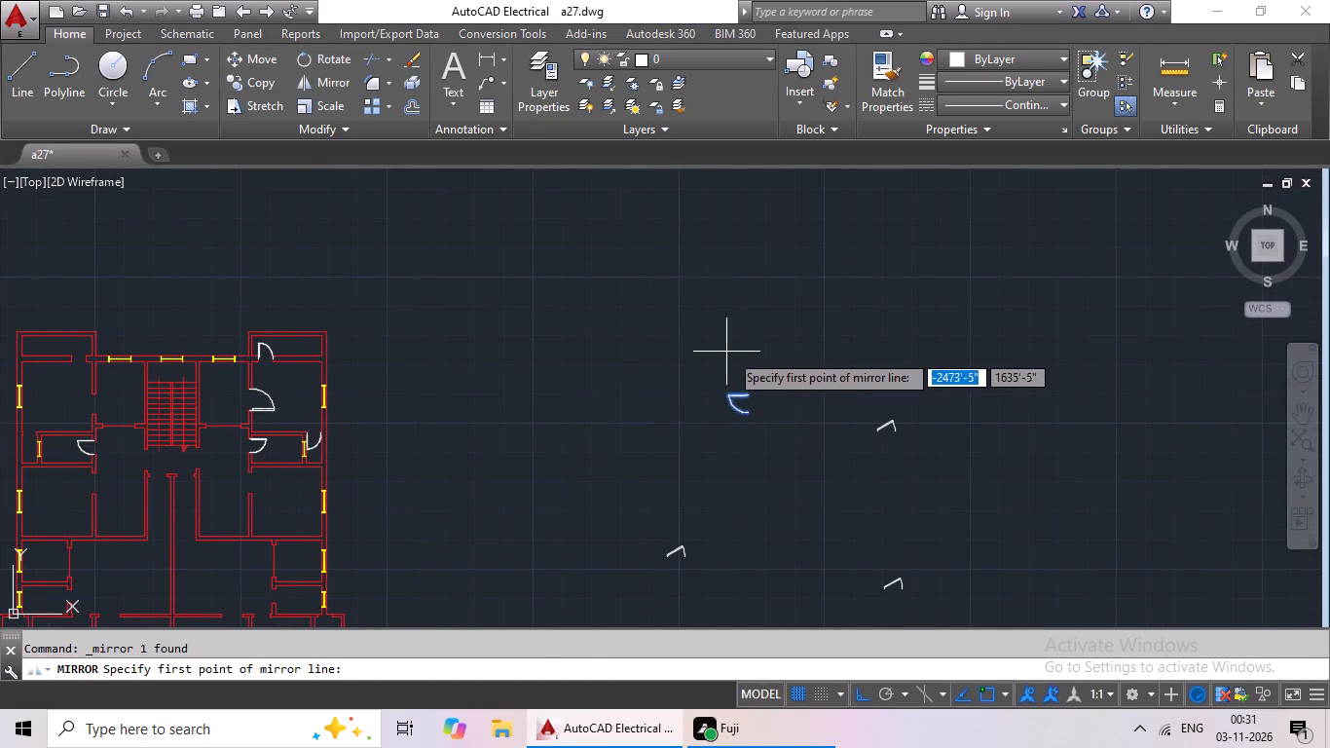
{"action": "left_click", "coordinate": [736, 355]}
{"action": "left_click", "coordinate": [613, 357]}
{"action": "scroll", "coordinate": [619, 357], "scroll_direction": "down", "scroll_amount": 2}
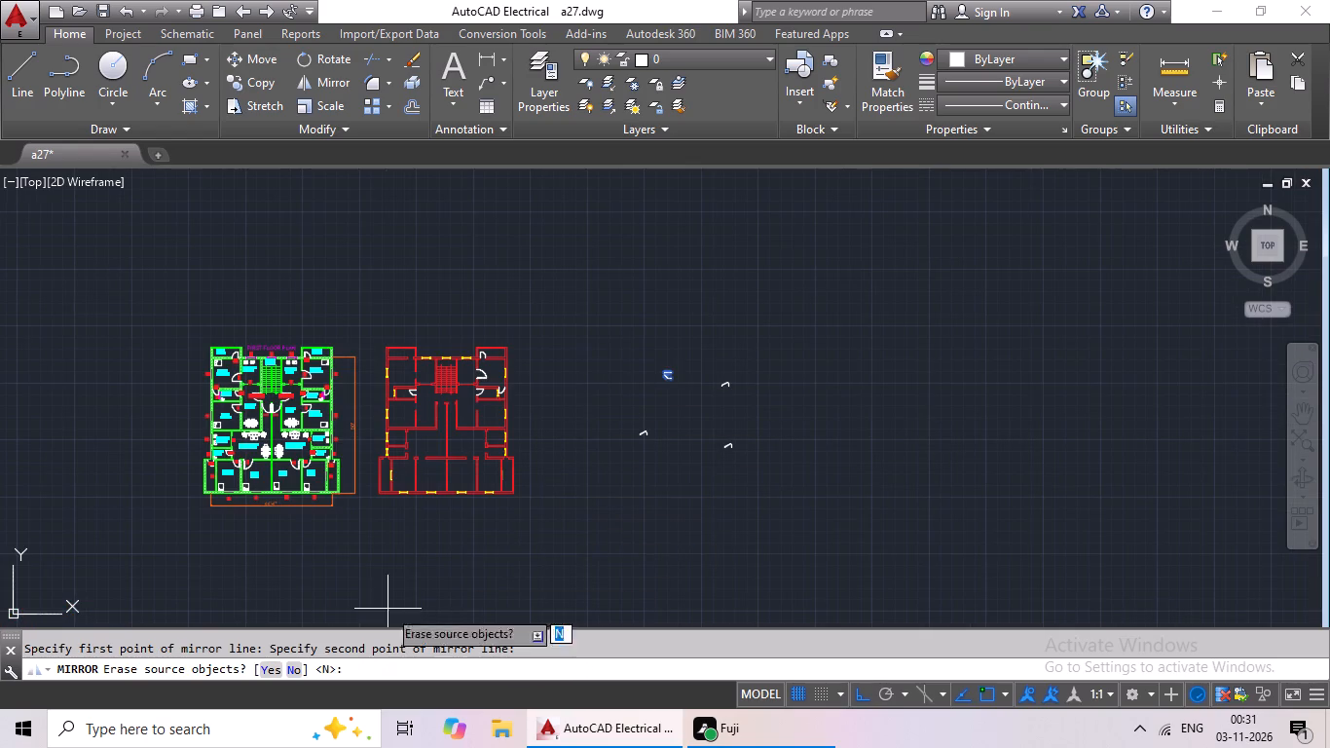
{"action": "left_click", "coordinate": [263, 663]}
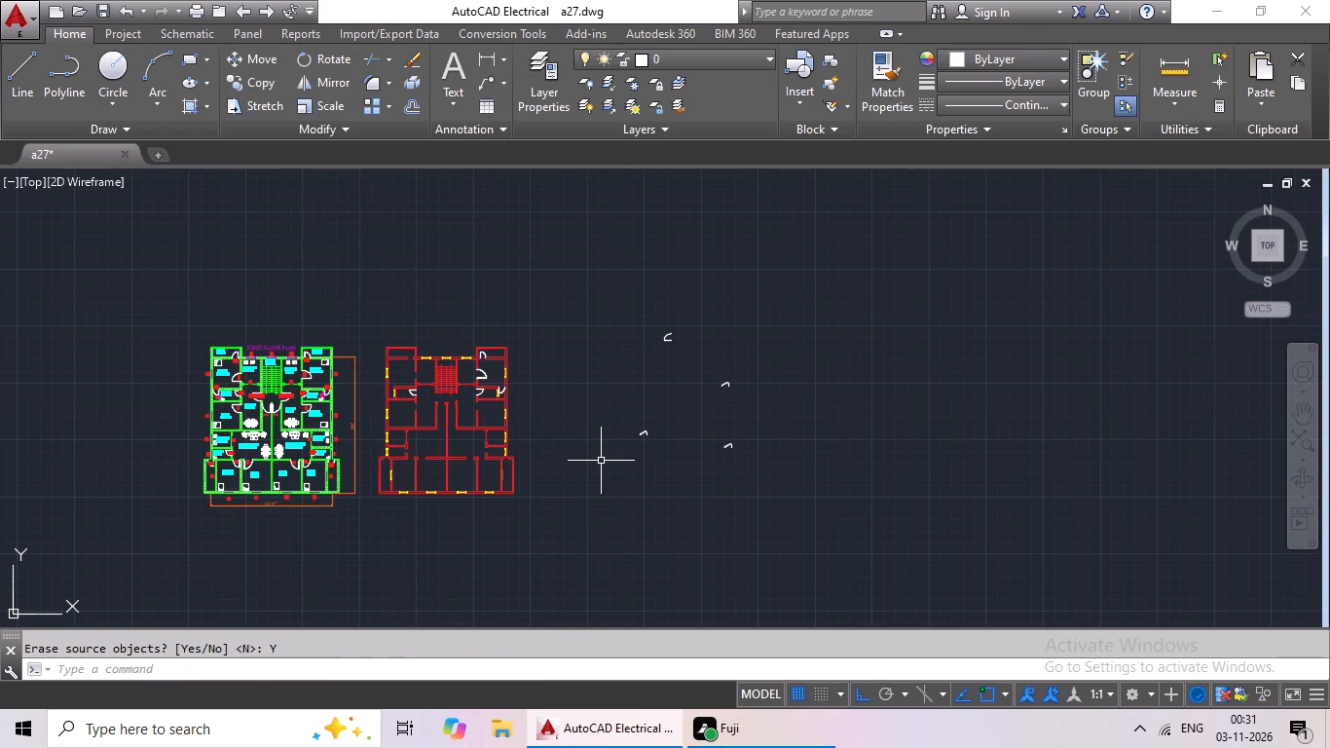
Copy the mirrored door and paste it in the upper-left bedroom's opening, with its hinge end at the lower jamb midpoint.
{"action": "scroll", "coordinate": [680, 326], "scroll_direction": "up", "scroll_amount": 1}
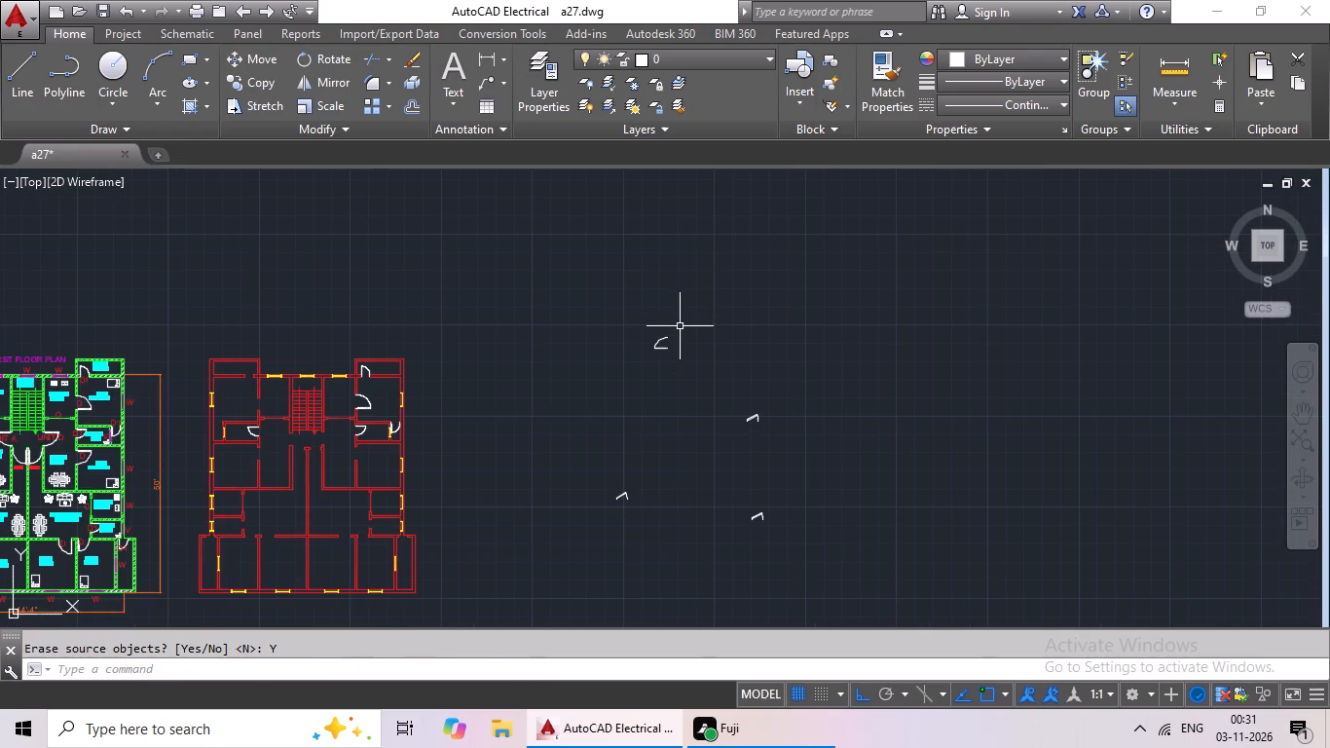
{"action": "scroll", "coordinate": [667, 344], "scroll_direction": "up", "scroll_amount": 3}
{"action": "left_click", "coordinate": [643, 363]}
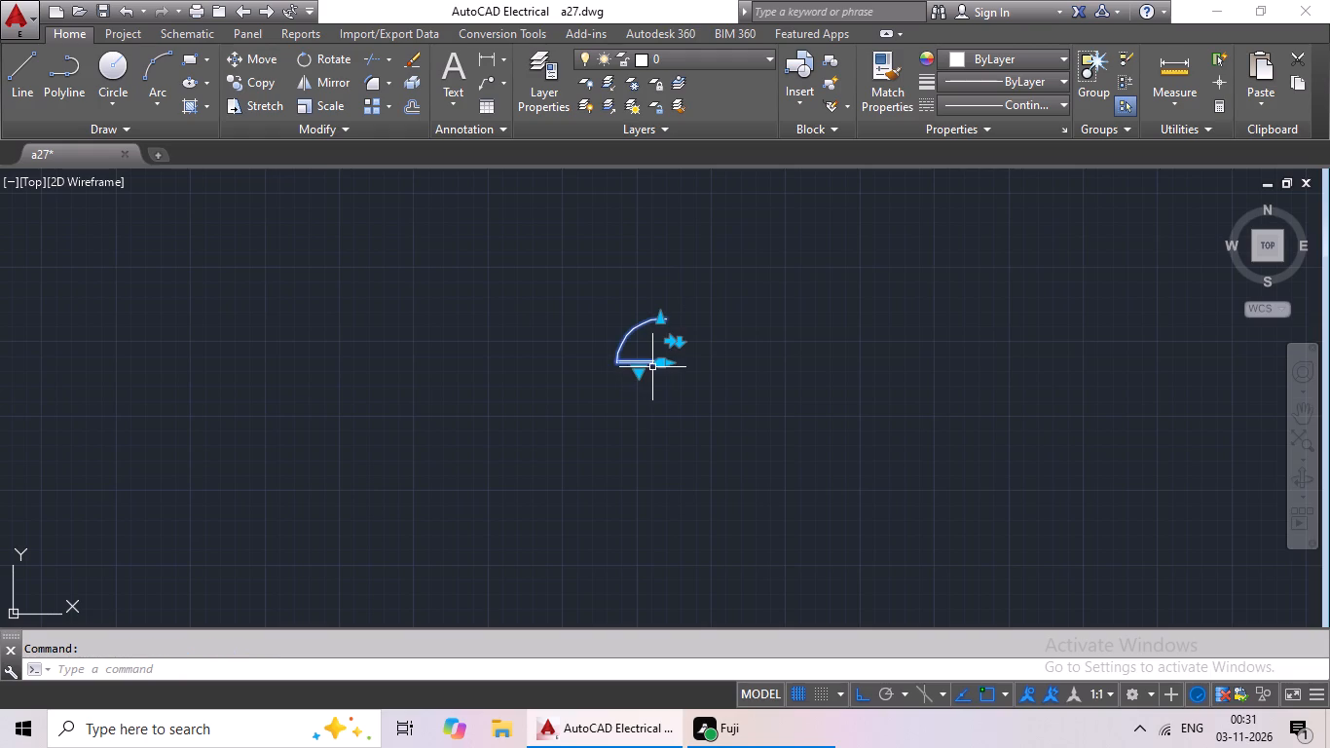
{"action": "key", "text": "ctrl+c"}
{"action": "key", "text": "ctrl+v"}
{"action": "scroll", "coordinate": [480, 386], "scroll_direction": "down", "scroll_amount": 2, "text": "ctrl"}
{"action": "middle_click_drag", "start_coordinate": [444, 394], "coordinate": [658, 394]}
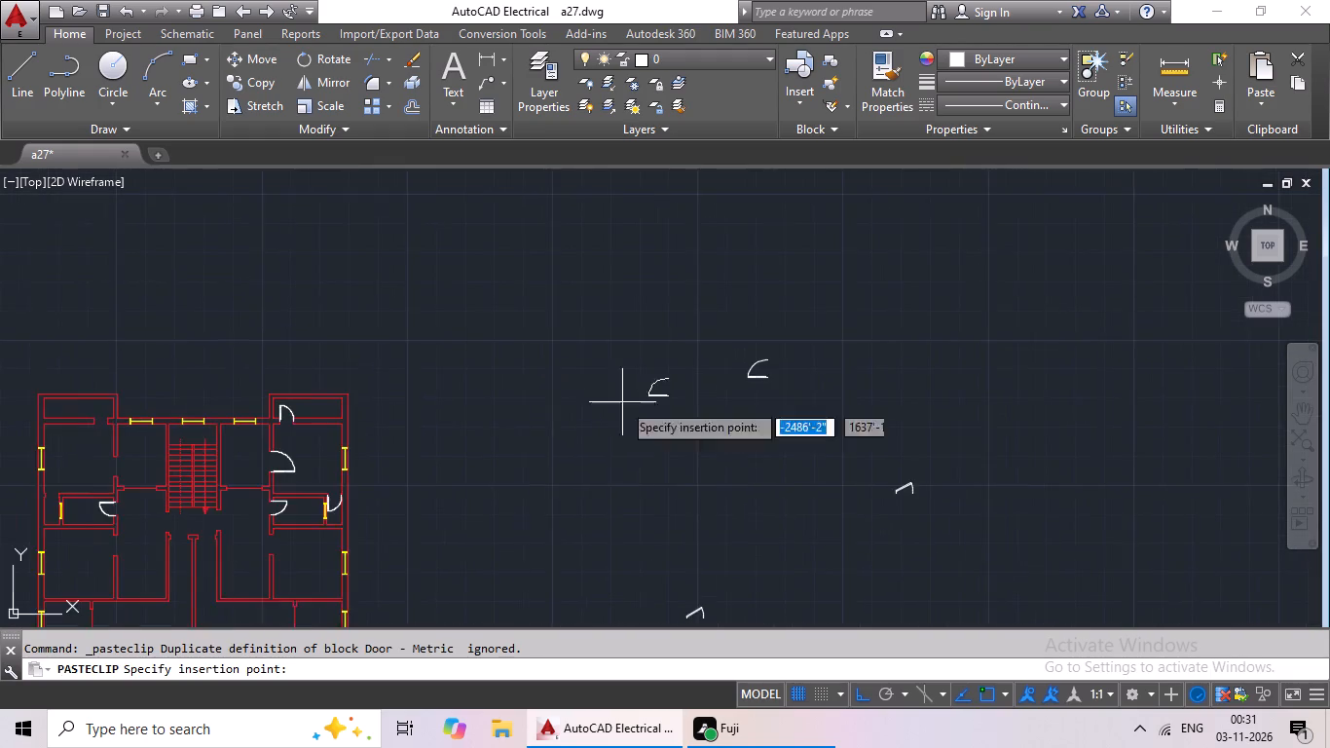
{"action": "middle_click_drag", "start_coordinate": [536, 428], "coordinate": [753, 404]}
{"action": "scroll", "coordinate": [285, 459], "scroll_direction": "up", "scroll_amount": 6}
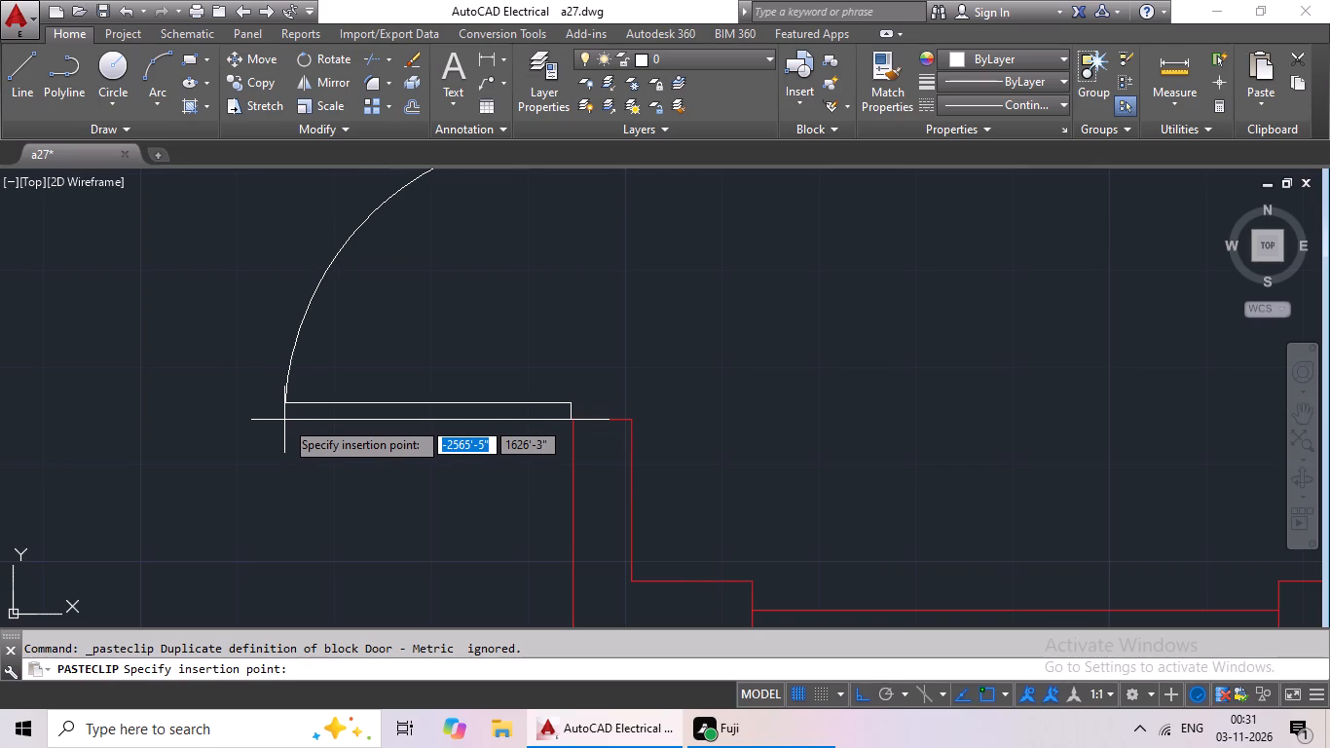
{"action": "left_click", "coordinate": [276, 420]}
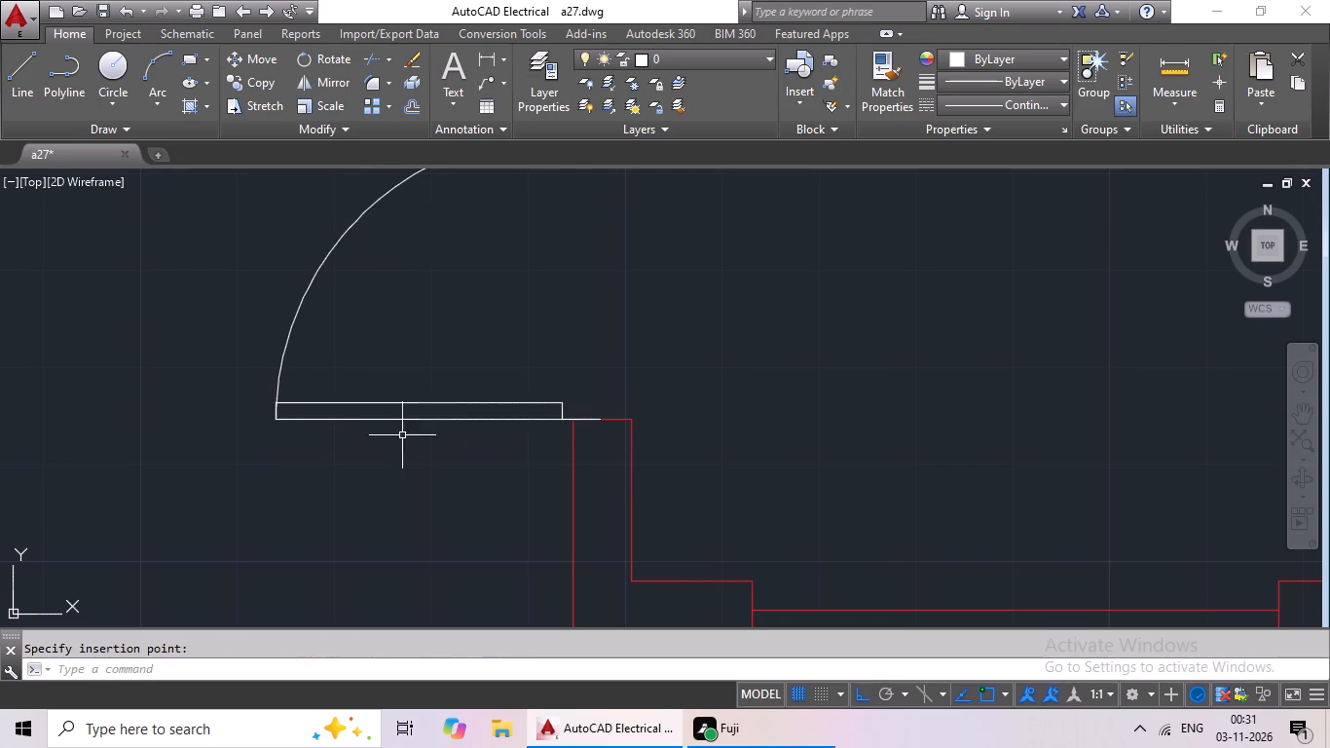
Scale the upper-left bedroom door by reference from the lower jamb midpoint, matching its width to the upper jamb midpoint.
{"action": "scroll", "coordinate": [460, 428], "scroll_direction": "down", "scroll_amount": 1}
{"action": "left_click", "coordinate": [395, 420]}
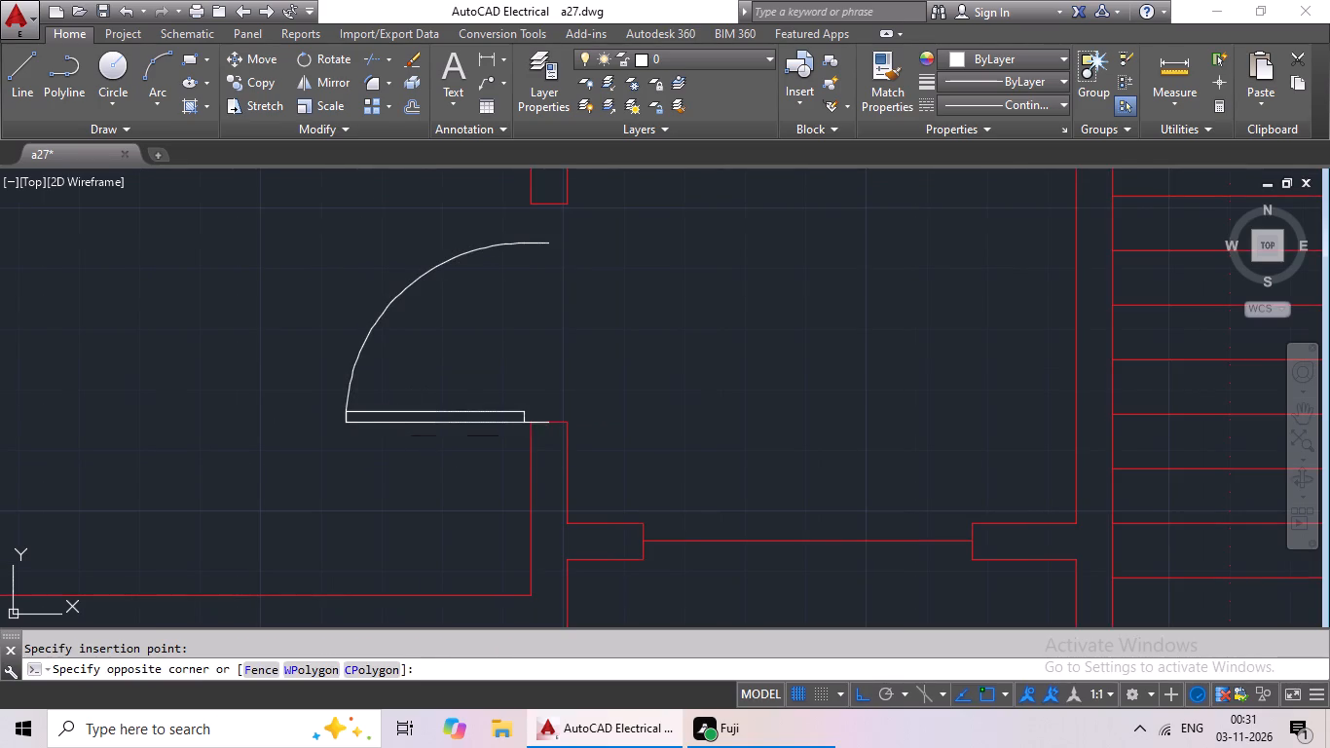
{"action": "left_click", "coordinate": [441, 393]}
{"action": "left_click", "coordinate": [412, 419]}
{"action": "left_click", "coordinate": [400, 427]}
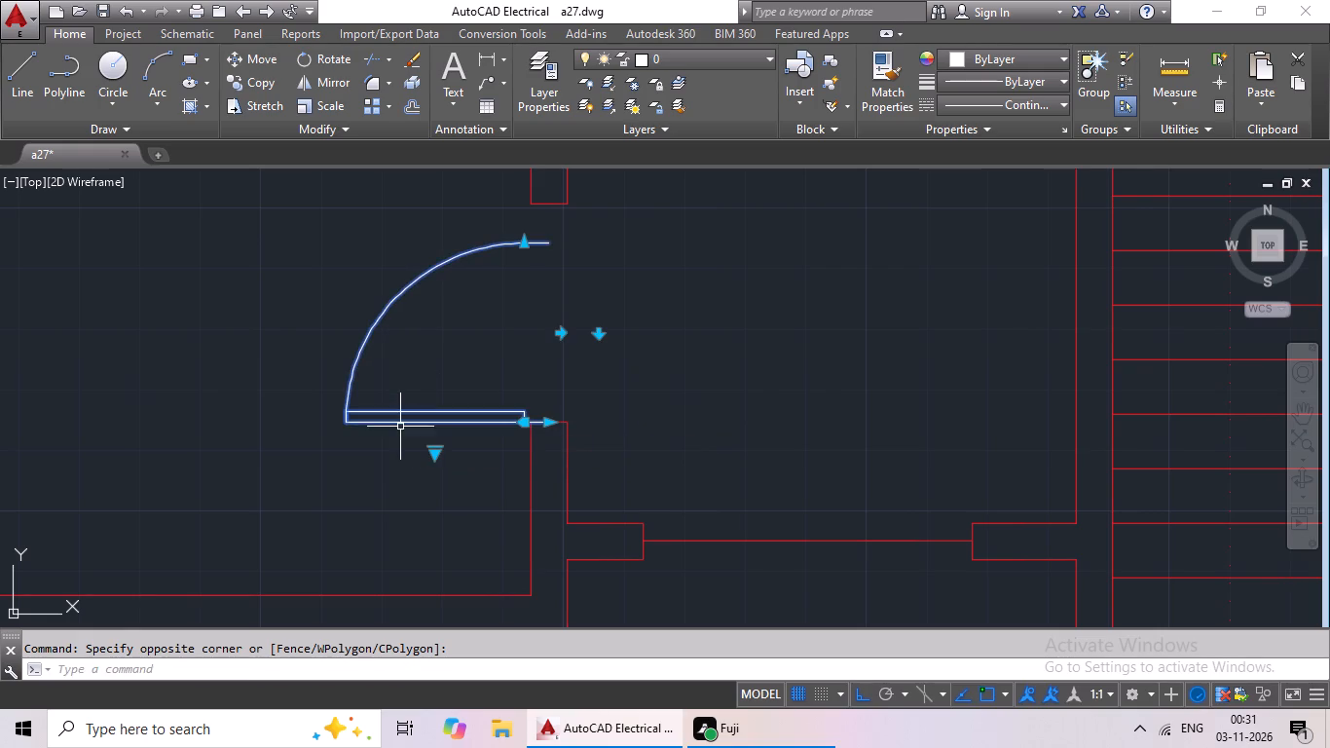
{"action": "scroll", "coordinate": [561, 394], "scroll_direction": "down", "scroll_amount": 1}
{"action": "left_click", "coordinate": [330, 100]}
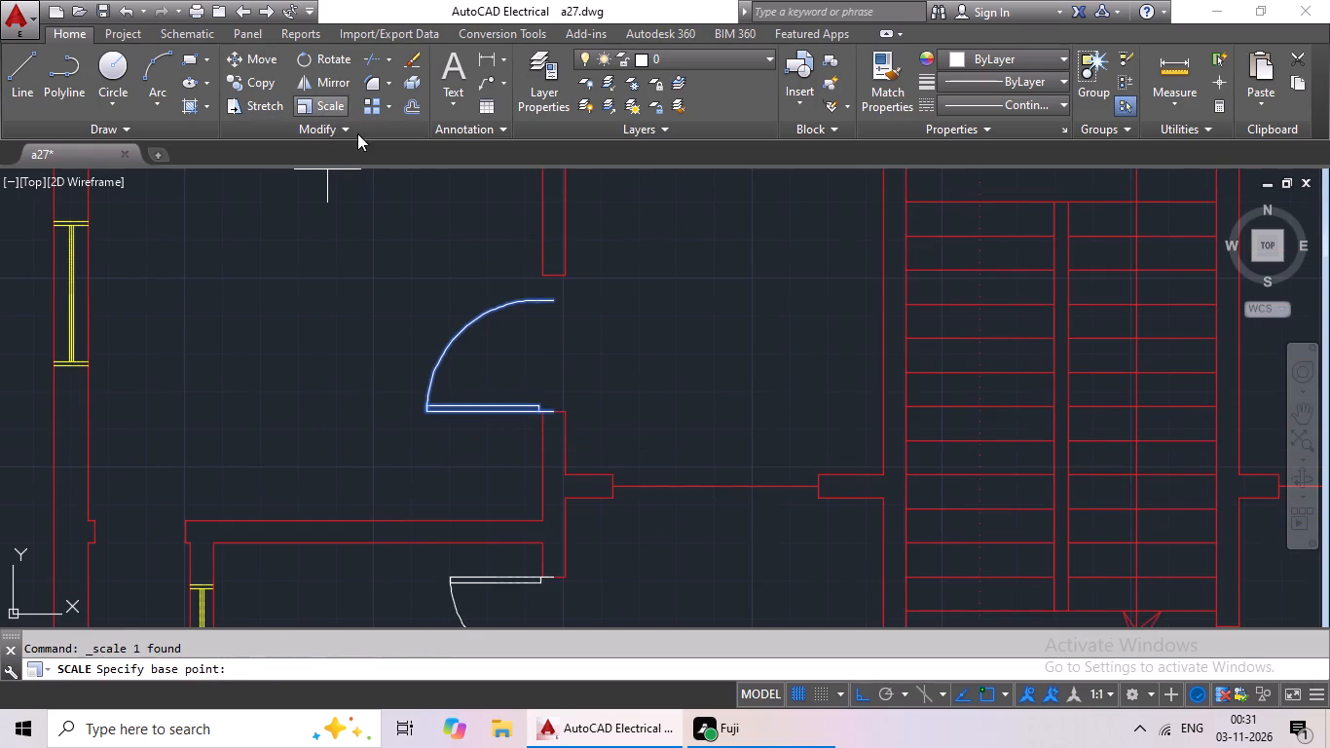
{"action": "scroll", "coordinate": [593, 404], "scroll_direction": "up", "scroll_amount": 3}
{"action": "left_click_drag", "start_coordinate": [418, 446], "coordinate": [426, 408]}
{"action": "left_click", "coordinate": [314, 670]}
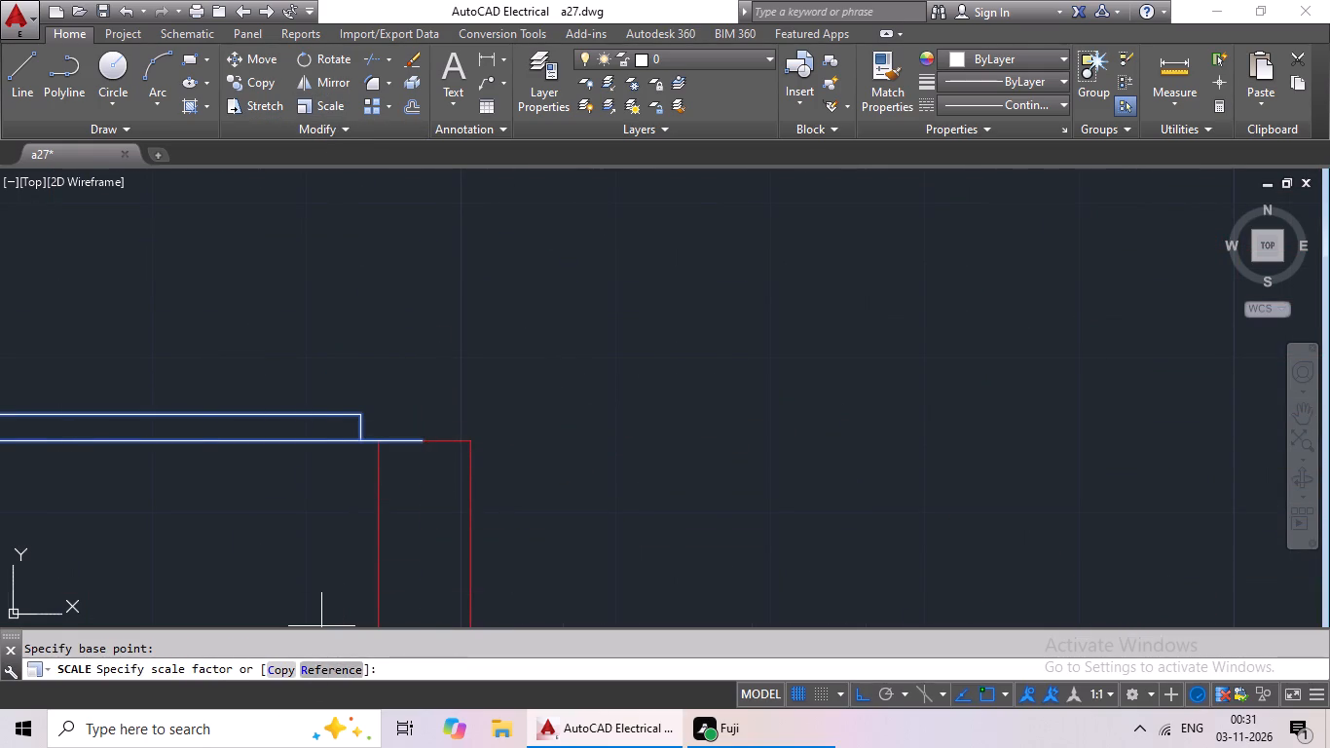
{"action": "left_click_drag", "start_coordinate": [427, 439], "coordinate": [430, 425]}
{"action": "scroll", "coordinate": [444, 288], "scroll_direction": "down", "scroll_amount": 2}
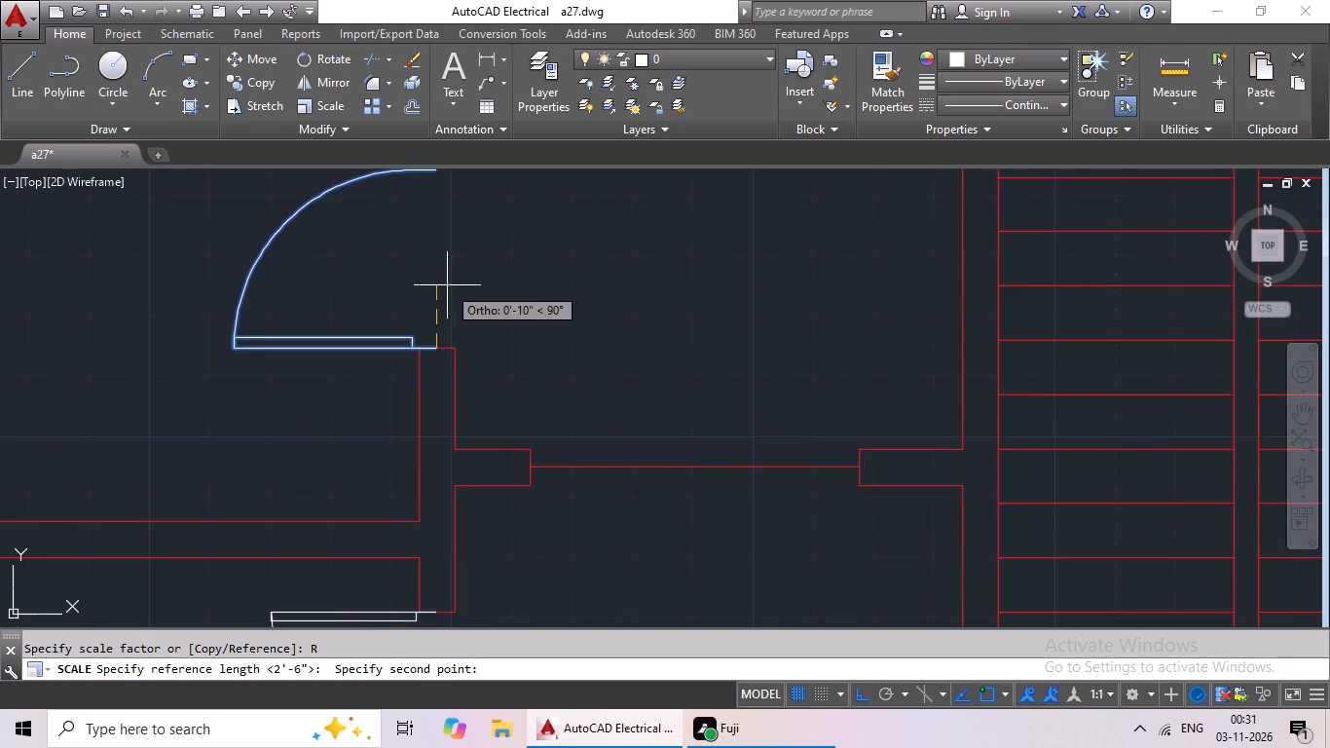
{"action": "middle_click_drag", "start_coordinate": [447, 303], "coordinate": [422, 465]}
{"action": "left_click", "coordinate": [410, 329]}
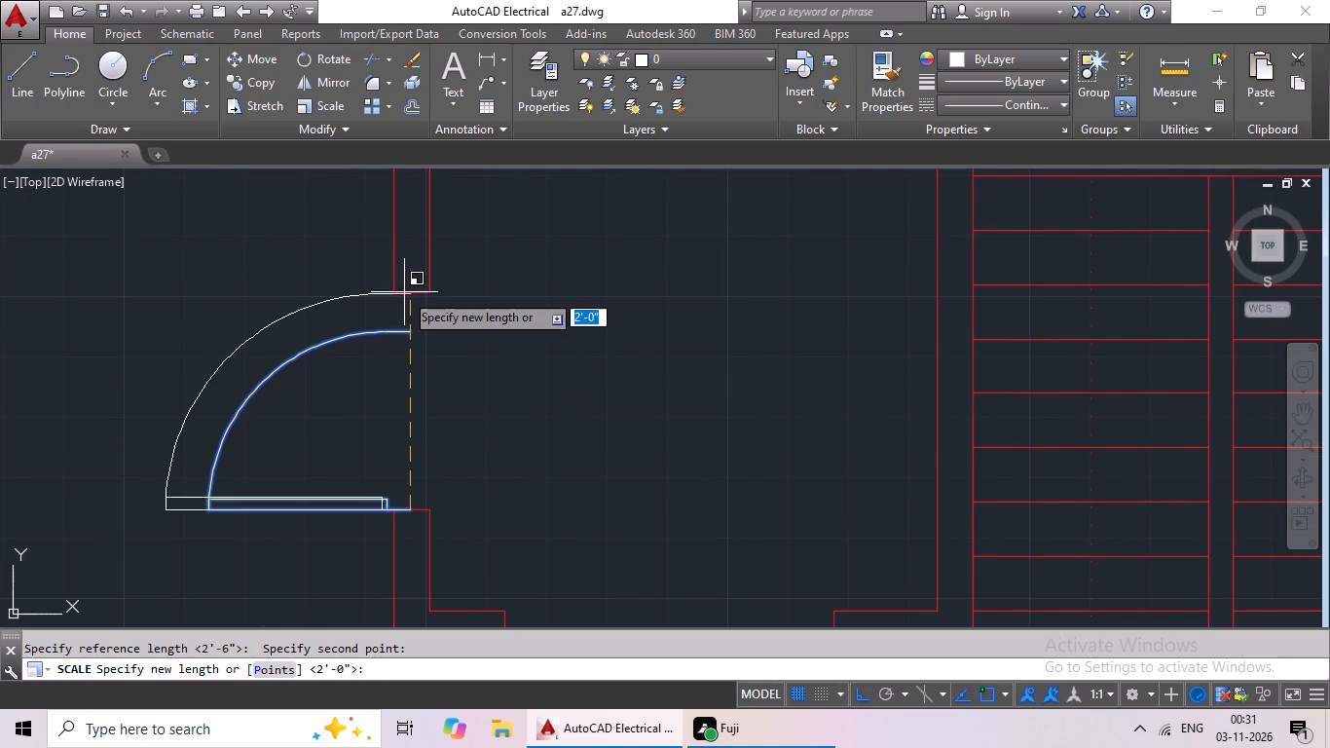
{"action": "left_click", "coordinate": [414, 289]}
{"action": "scroll", "coordinate": [523, 333], "scroll_direction": "down", "scroll_amount": 2}
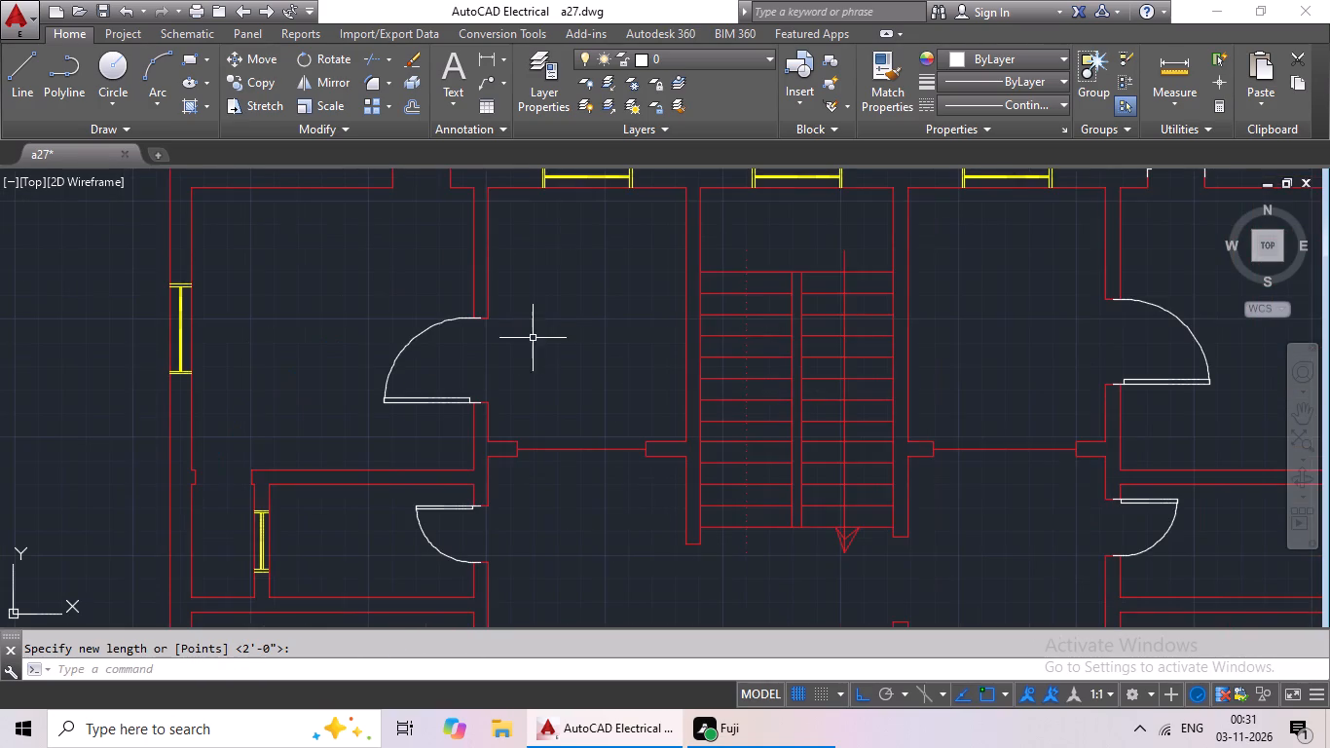
Rotate the mirrored spare door outside the plan by 90° about its arc end.
{"action": "scroll", "coordinate": [563, 361], "scroll_direction": "down", "scroll_amount": 4}
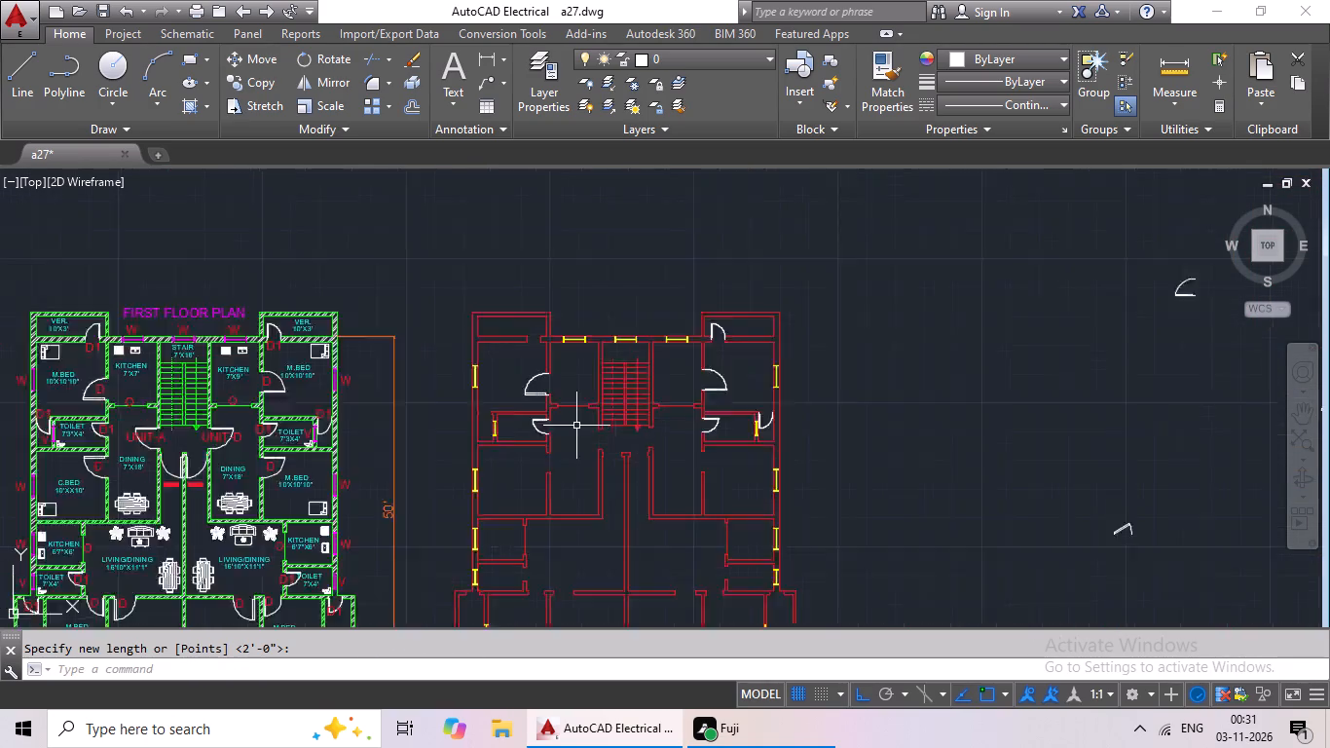
{"action": "middle_click_drag", "start_coordinate": [579, 433], "coordinate": [598, 387]}
{"action": "scroll", "coordinate": [605, 407], "scroll_direction": "up", "scroll_amount": 1}
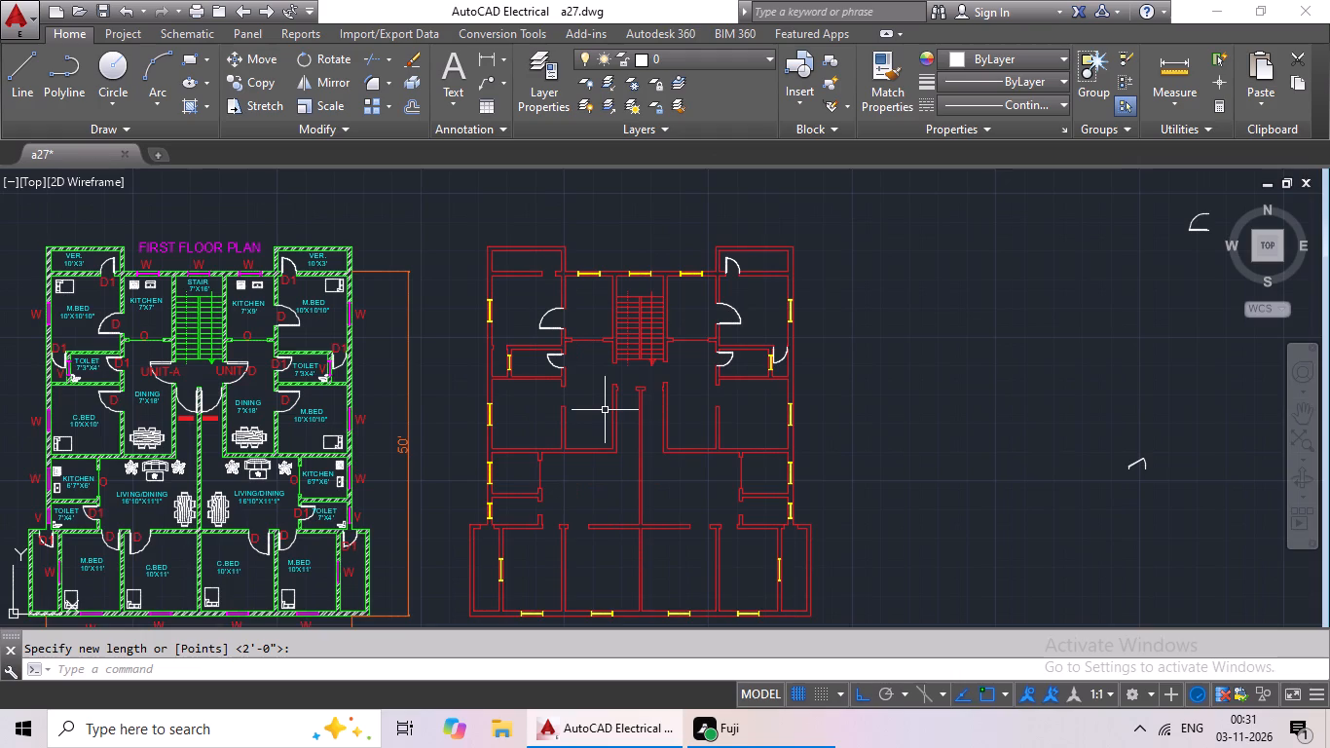
{"action": "middle_click_drag", "start_coordinate": [609, 410], "coordinate": [726, 438]}
{"action": "middle_click_drag", "start_coordinate": [730, 428], "coordinate": [571, 437]}
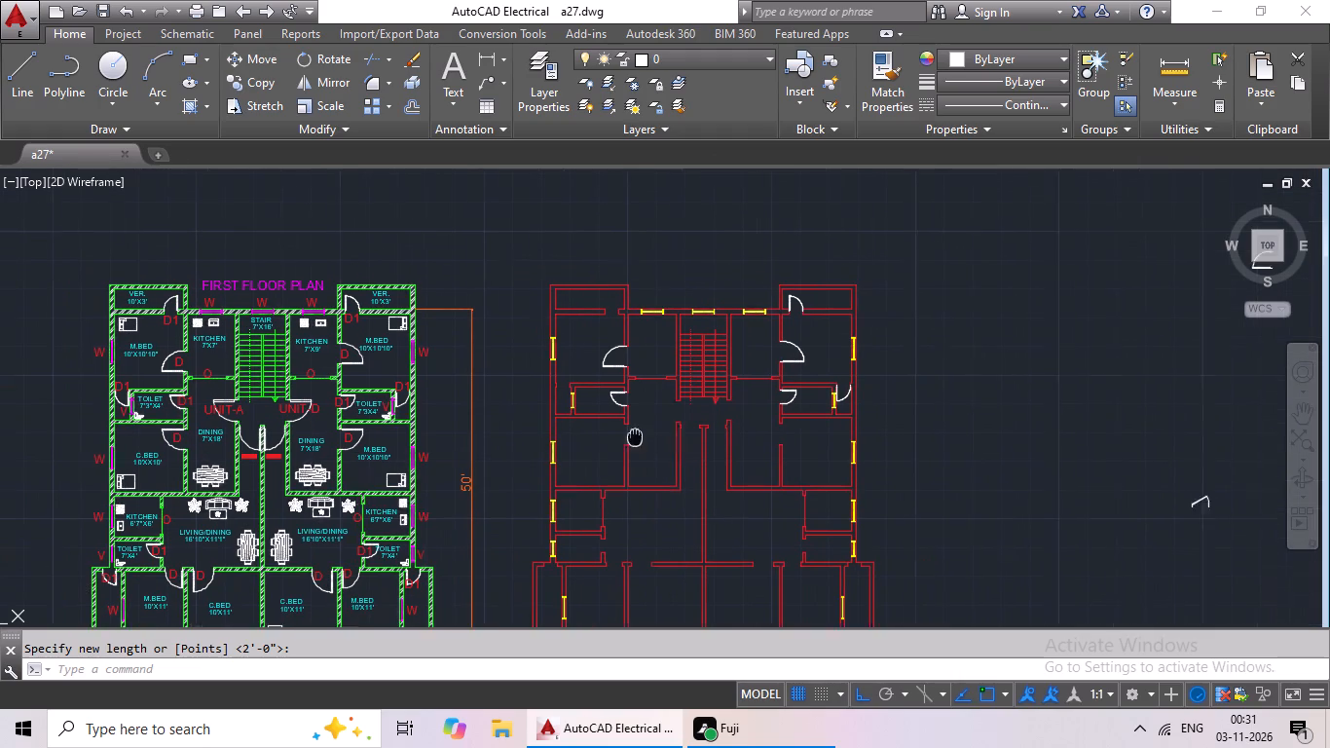
{"action": "middle_click_drag", "start_coordinate": [571, 437], "coordinate": [329, 437]}
{"action": "middle_click_drag", "start_coordinate": [592, 411], "coordinate": [450, 503]}
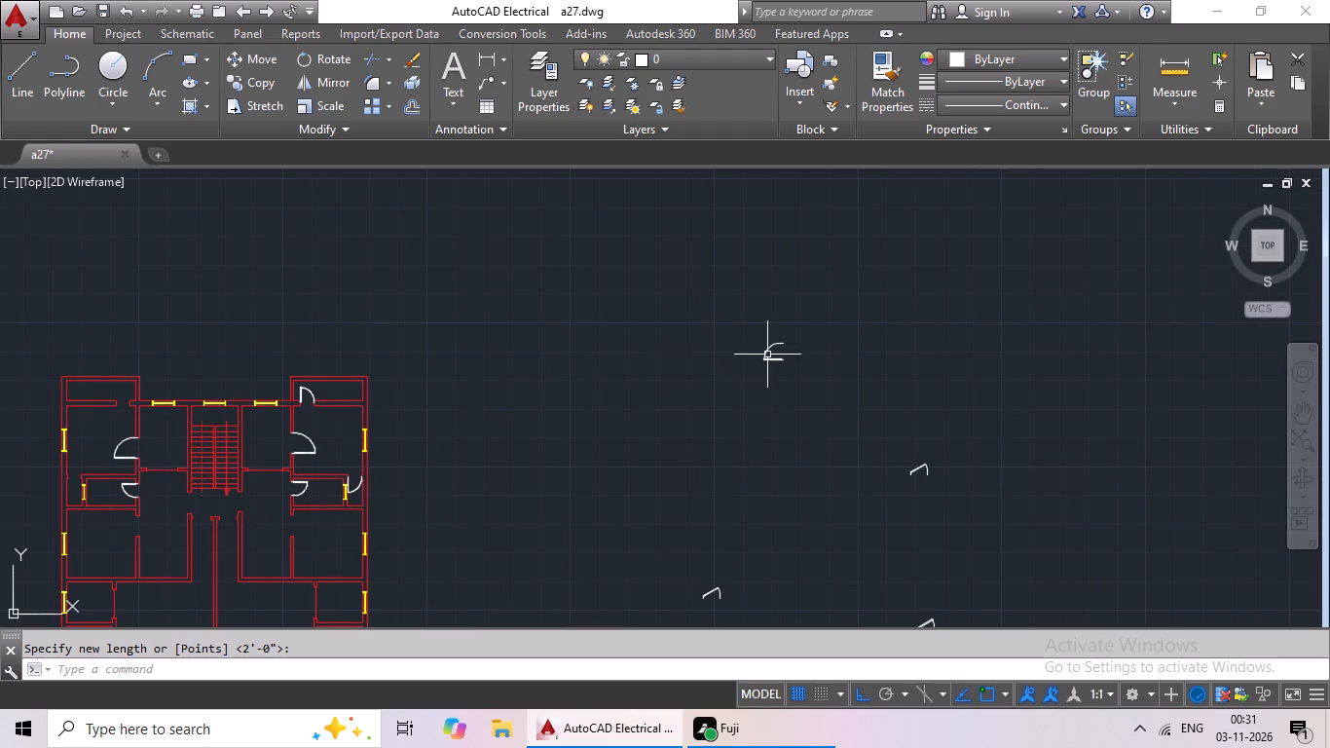
{"action": "left_click", "coordinate": [774, 360]}
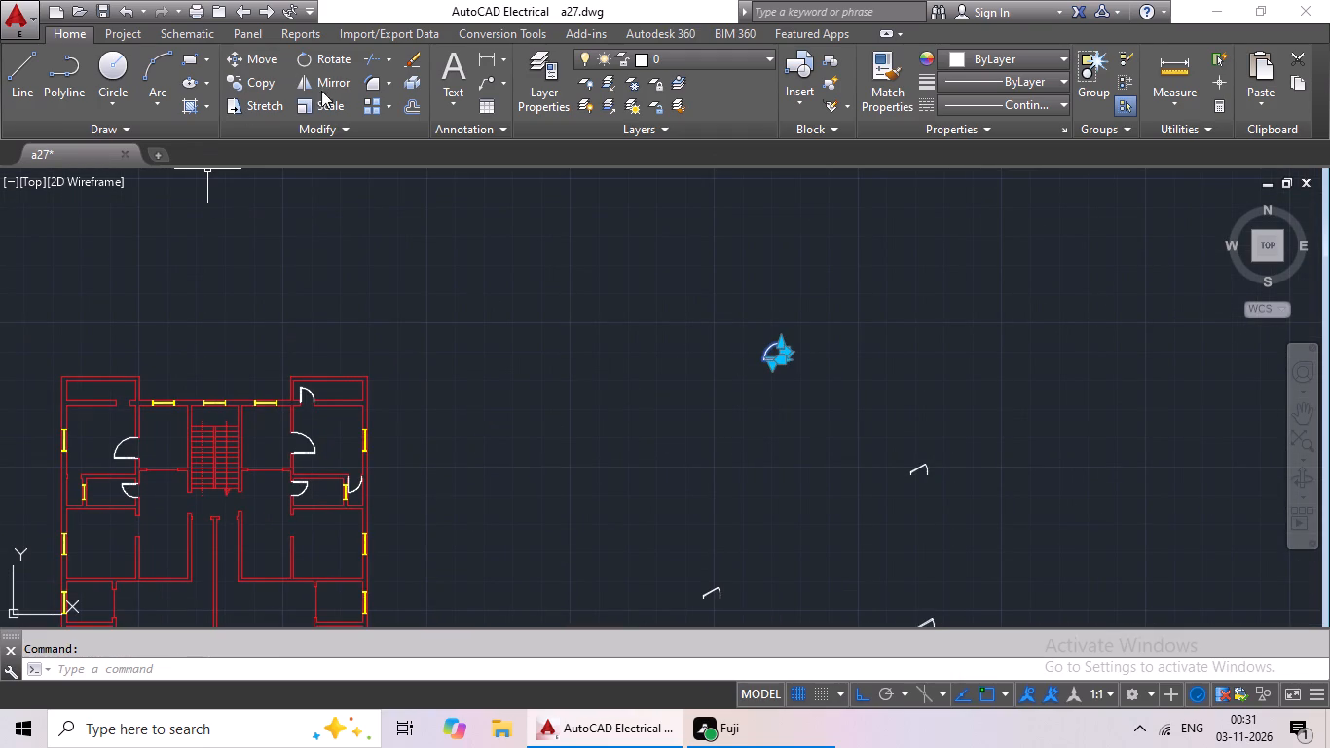
{"action": "left_click", "coordinate": [304, 62]}
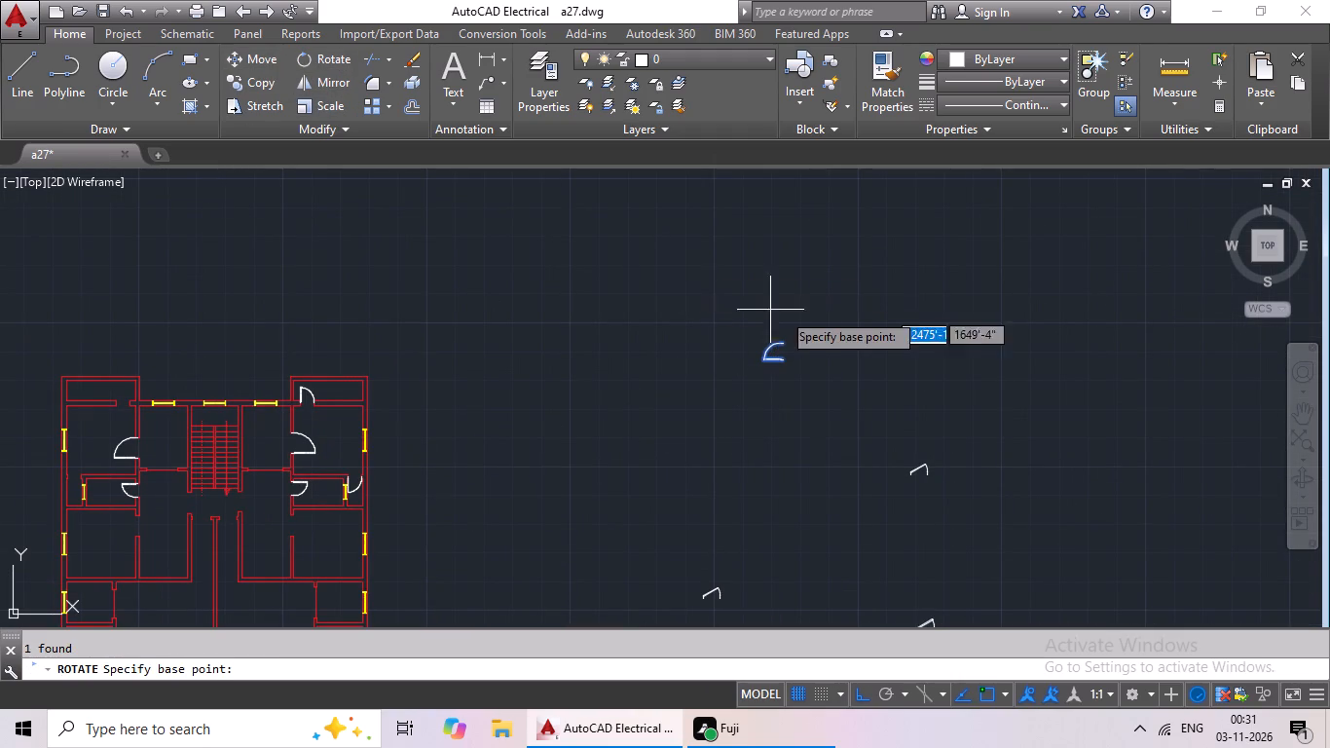
{"action": "scroll", "coordinate": [802, 316], "scroll_direction": "up", "scroll_amount": 3}
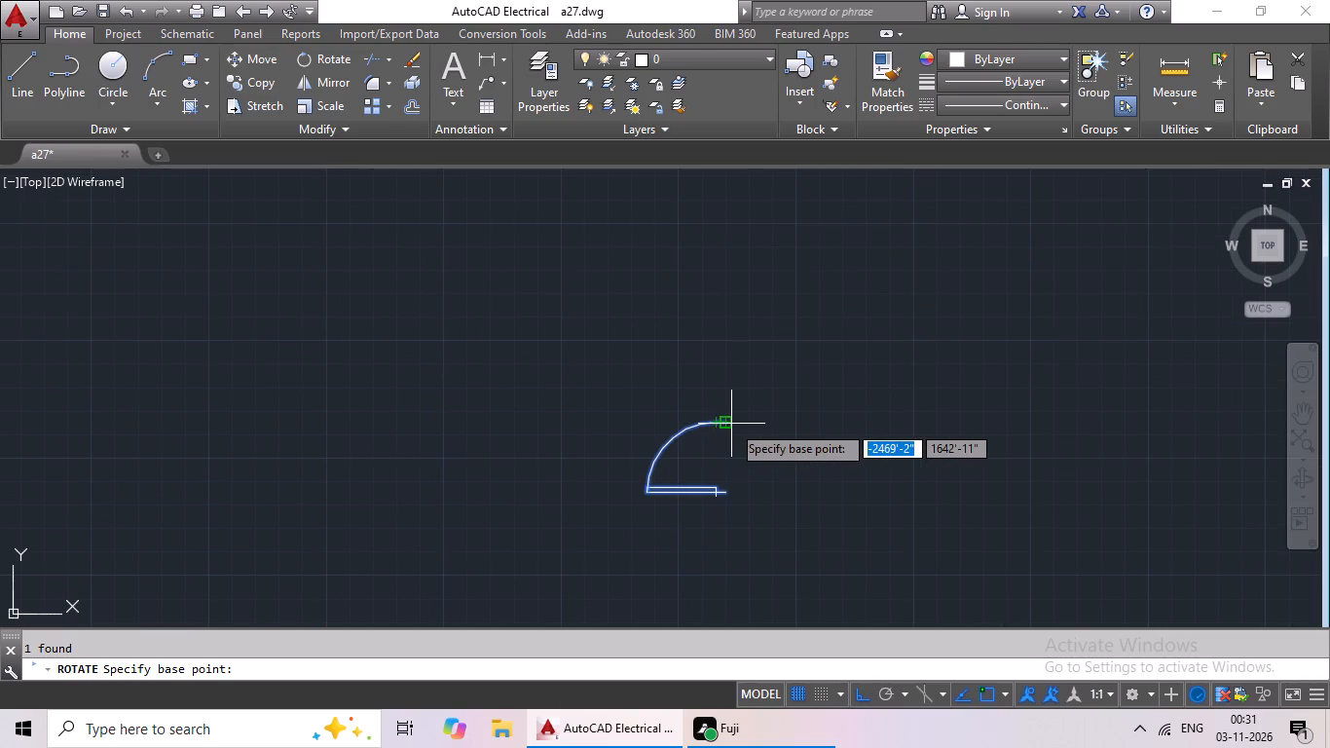
{"action": "left_click", "coordinate": [725, 426]}
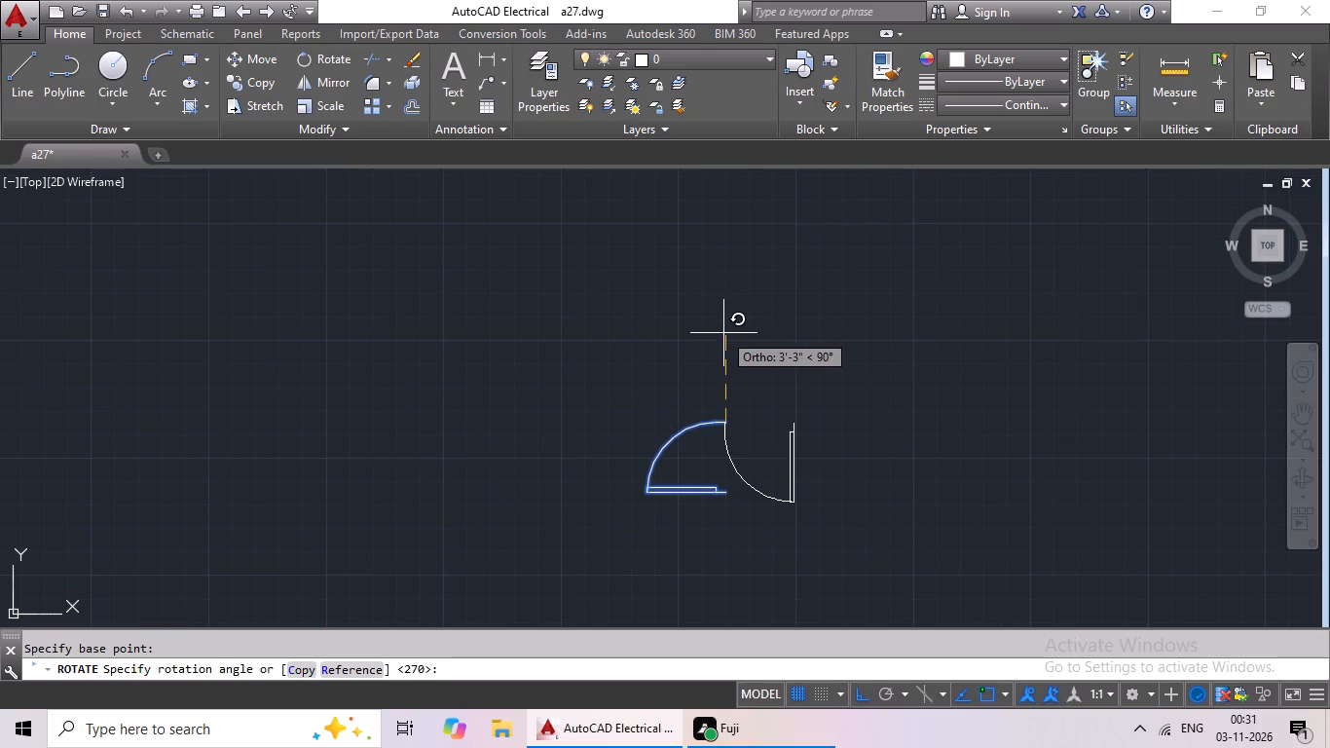
{"action": "scroll", "coordinate": [724, 339], "scroll_direction": "down", "scroll_amount": 3}
{"action": "left_click", "coordinate": [734, 323]}
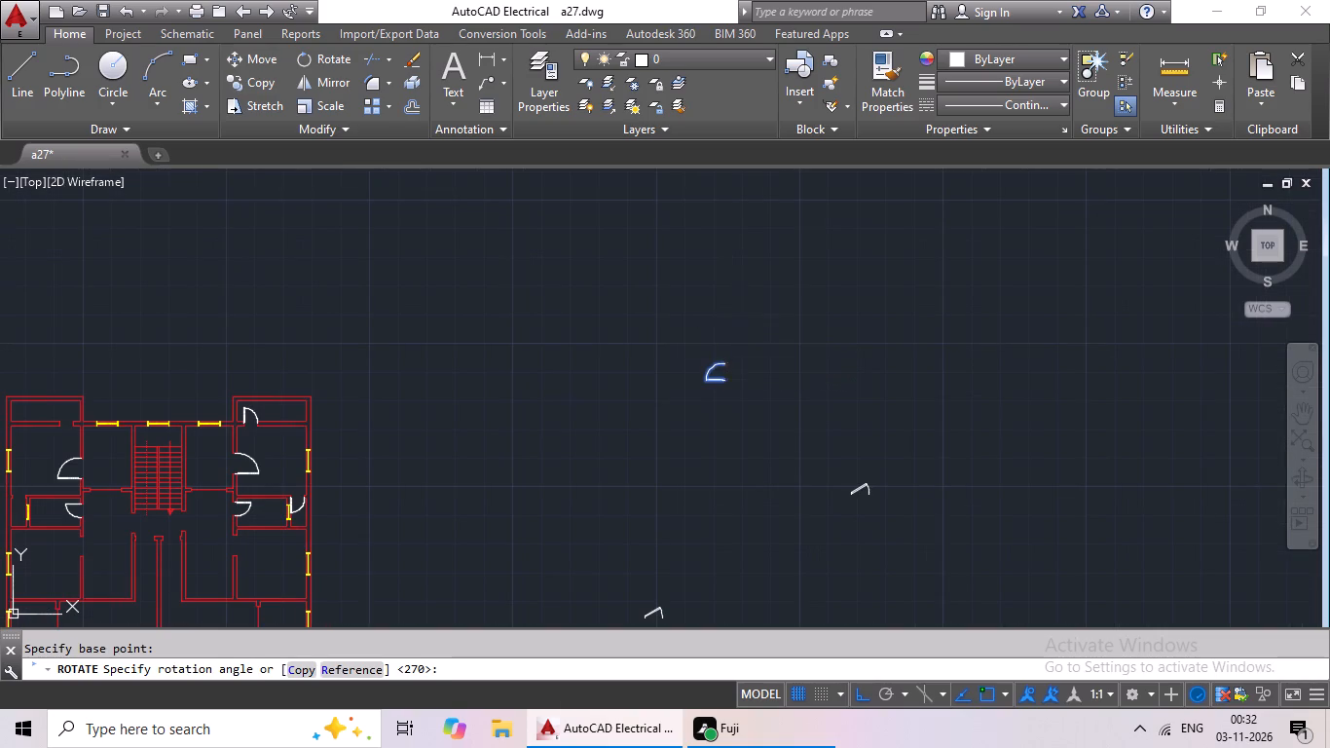
Copy the rotated spare door and paste it in the narrow opening beside the left-hand toilet's window, arc end near the left jamb.
{"action": "left_click", "coordinate": [741, 382]}
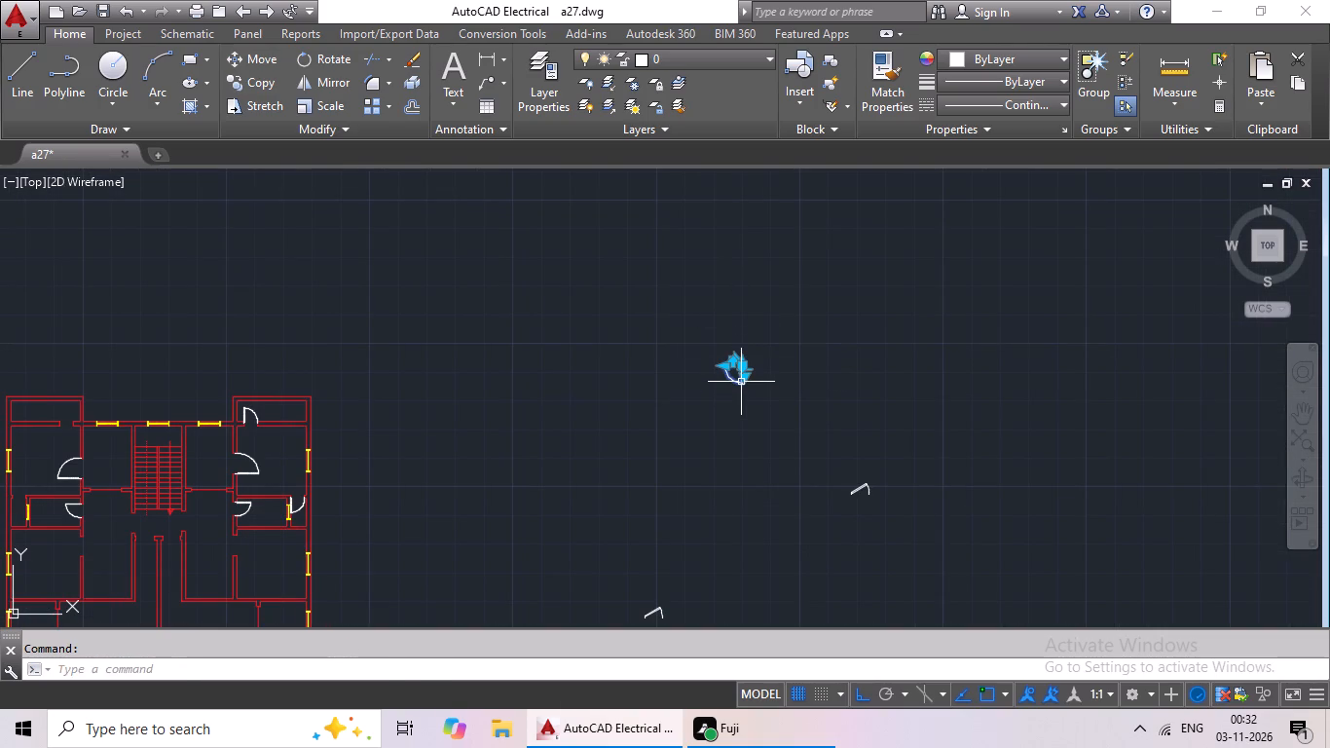
{"action": "key", "text": "ctrl+c"}
{"action": "key", "text": "ctrl+v"}
{"action": "scroll", "coordinate": [479, 431], "scroll_direction": "down", "scroll_amount": 2, "text": "ctrl"}
{"action": "middle_click_drag", "start_coordinate": [339, 447], "coordinate": [595, 472]}
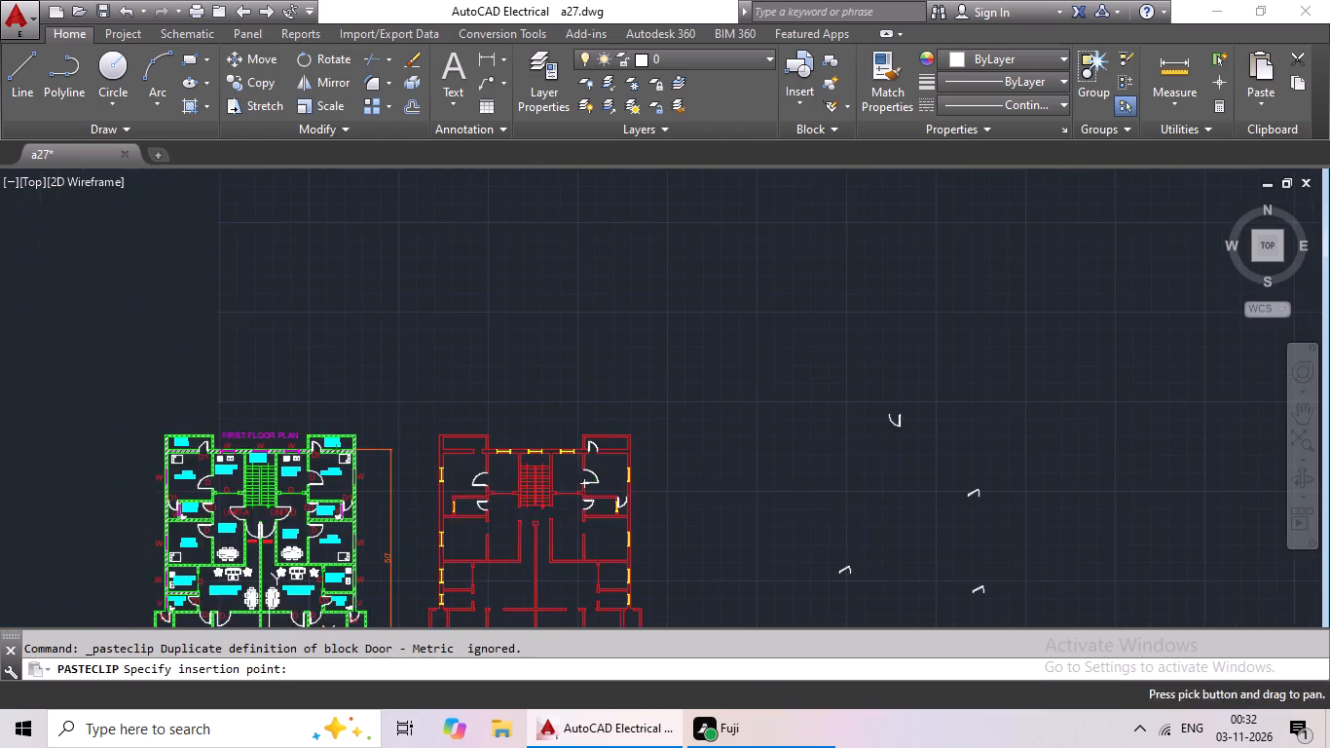
{"action": "scroll", "coordinate": [428, 504], "scroll_direction": "up", "scroll_amount": 4}
{"action": "scroll", "coordinate": [543, 558], "scroll_direction": "up", "scroll_amount": 3}
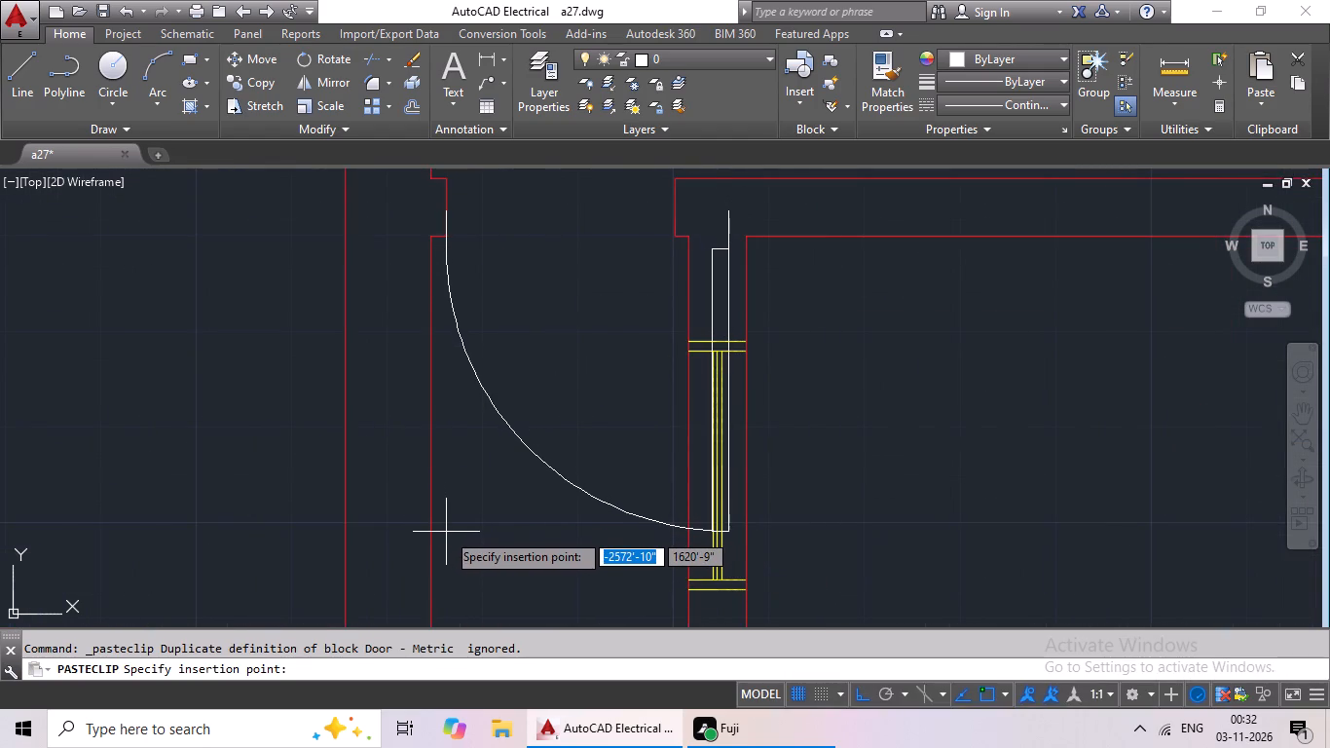
{"action": "left_click", "coordinate": [446, 532]}
Stretch the pasted door sideways from its arc end so that it meets the opening's left jamb line.
{"action": "scroll", "coordinate": [463, 205], "scroll_direction": "up", "scroll_amount": 5}
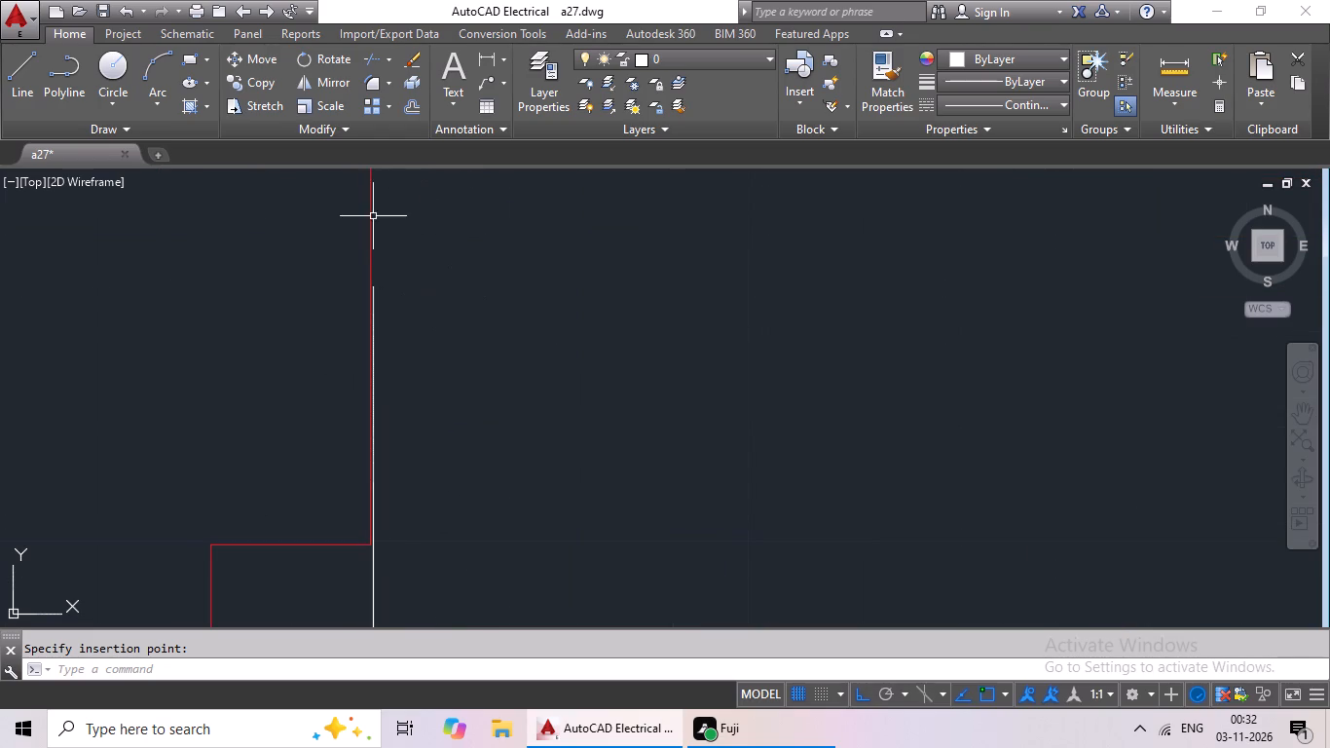
{"action": "scroll", "coordinate": [364, 305], "scroll_direction": "up", "scroll_amount": 4}
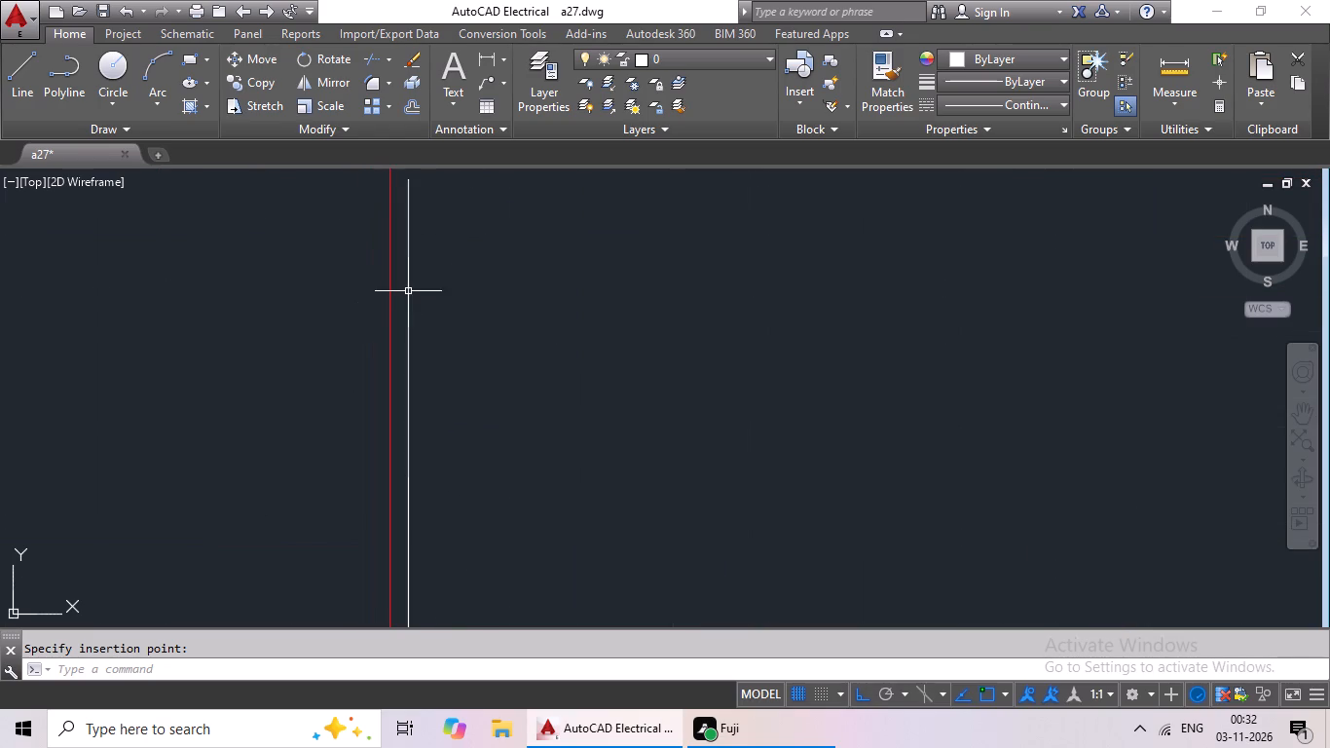
{"action": "left_click", "coordinate": [410, 290]}
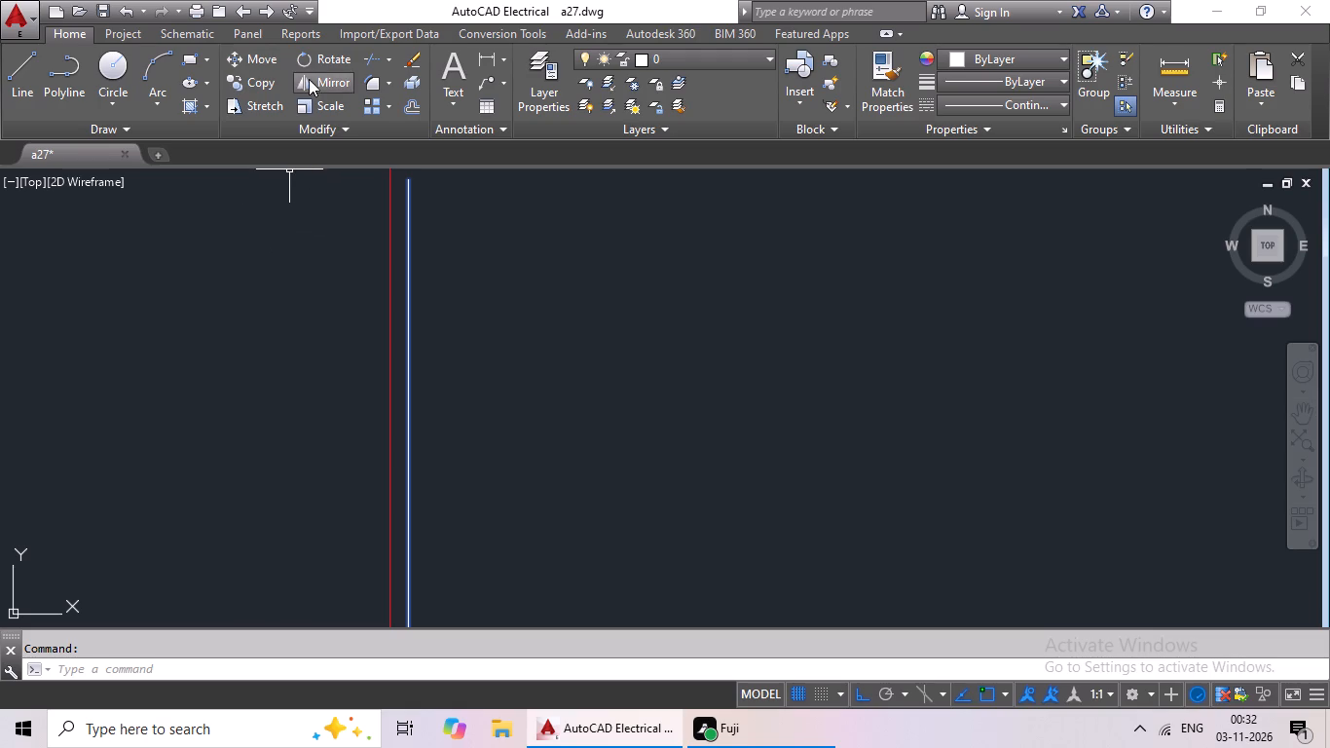
{"action": "left_click", "coordinate": [268, 109]}
{"action": "middle_click_drag", "start_coordinate": [455, 257], "coordinate": [458, 313]}
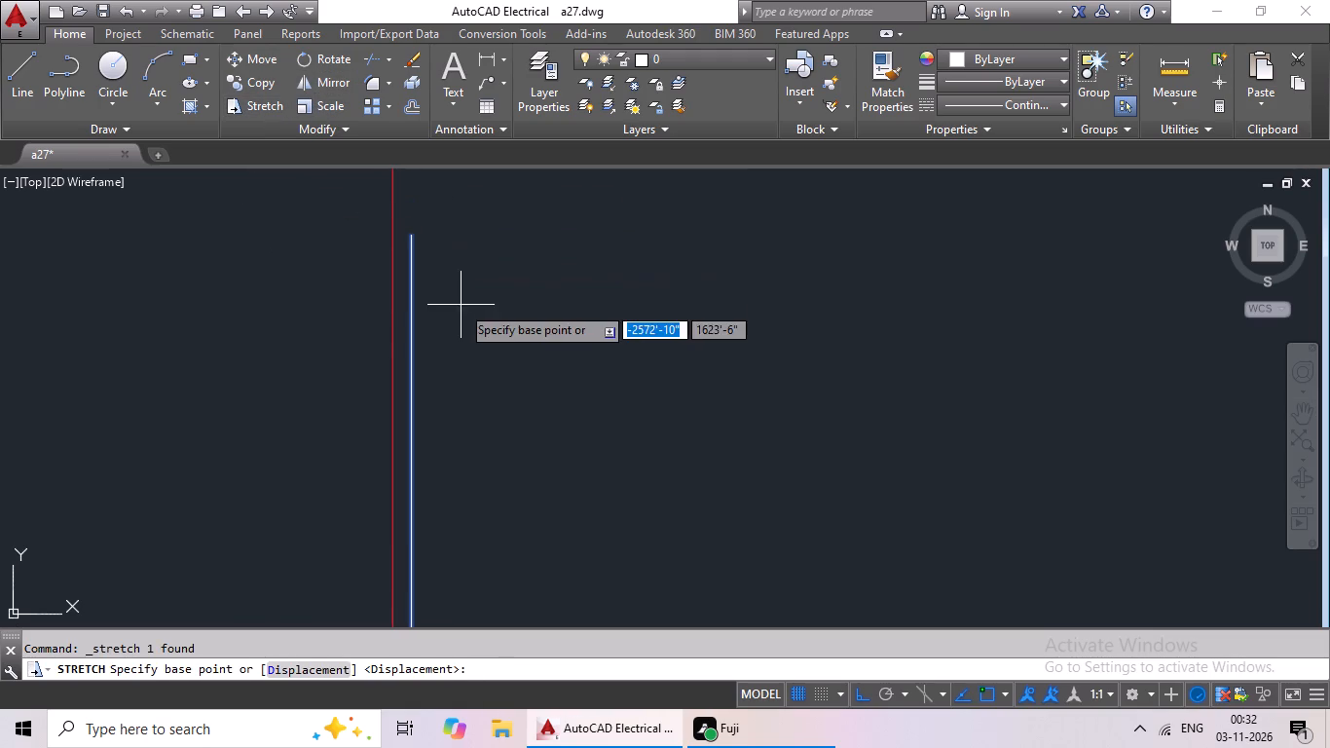
{"action": "left_click", "coordinate": [406, 236]}
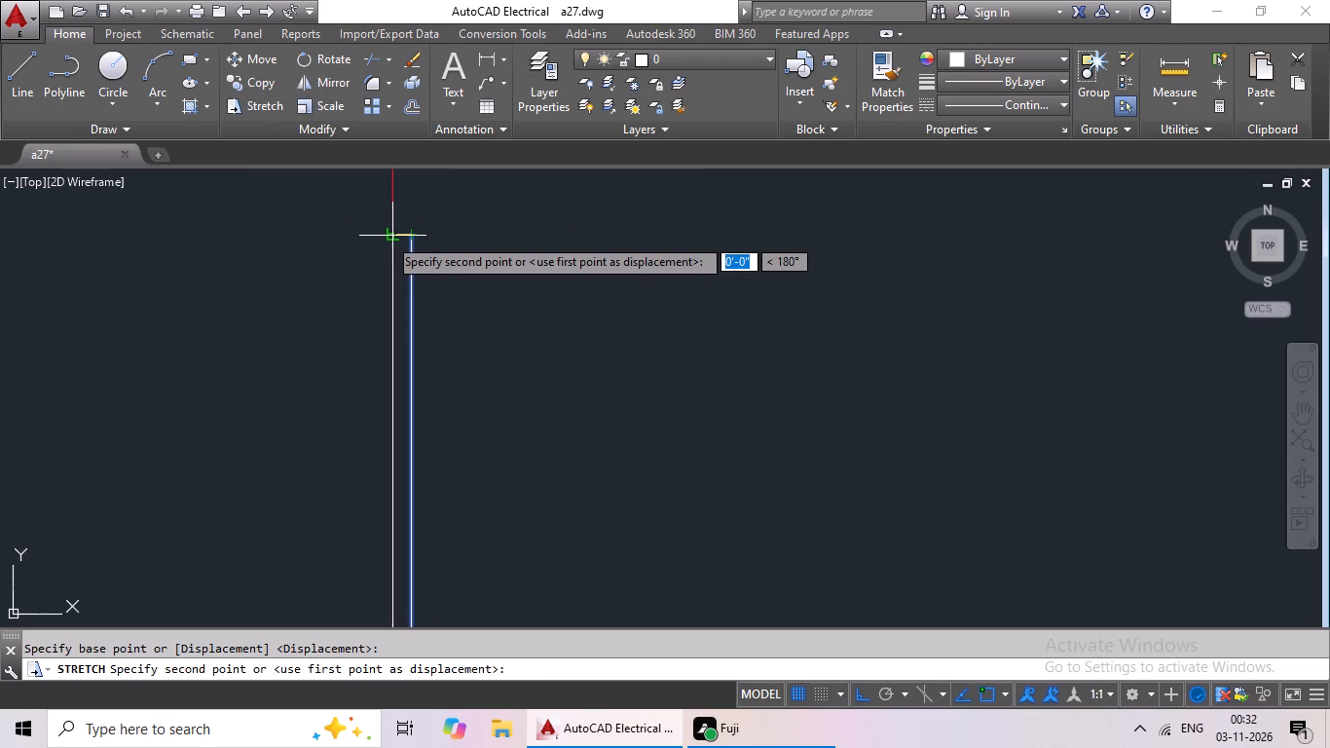
{"action": "left_click", "coordinate": [390, 235]}
Scale this door by reference from its arc end on the left jamb, matching its width to the opposite jamb.
{"action": "scroll", "coordinate": [461, 258], "scroll_direction": "down", "scroll_amount": 3}
{"action": "scroll", "coordinate": [433, 305], "scroll_direction": "up", "scroll_amount": 3}
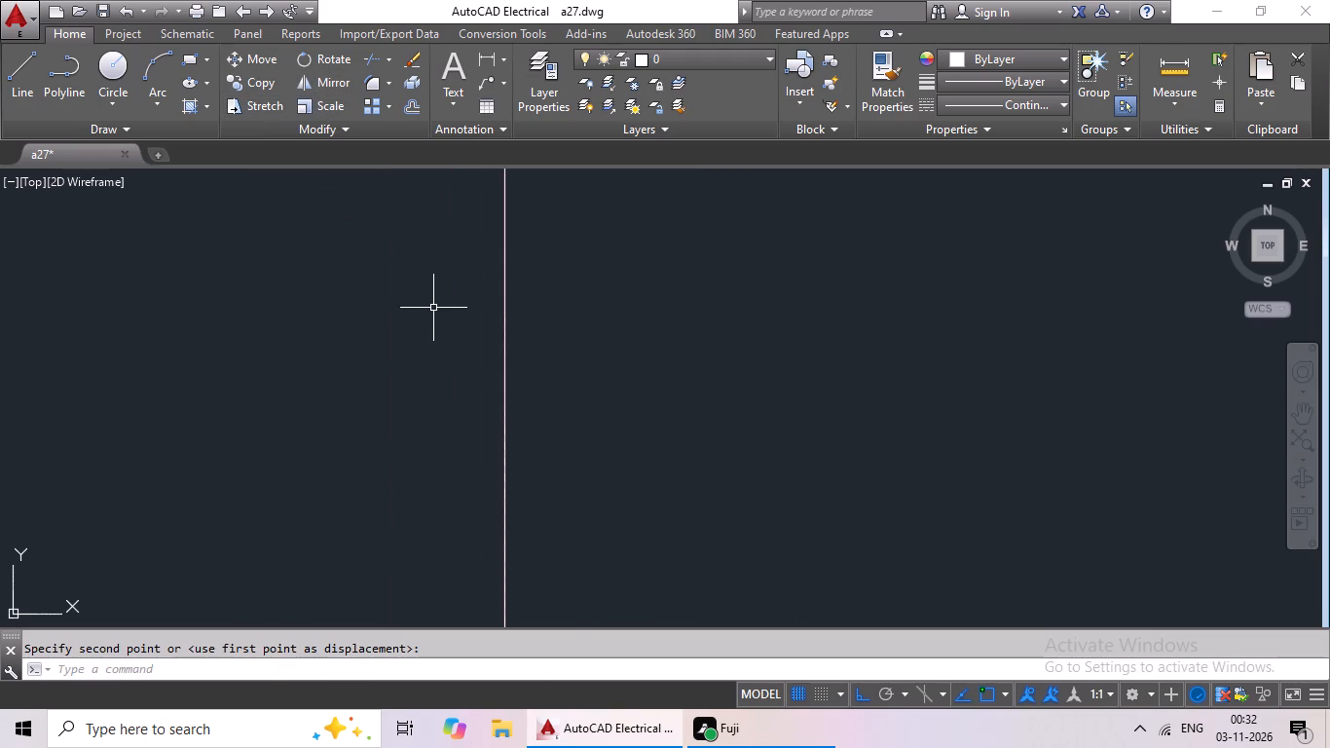
{"action": "scroll", "coordinate": [573, 308], "scroll_direction": "down", "scroll_amount": 9}
{"action": "middle_click_drag", "start_coordinate": [693, 389], "coordinate": [448, 360]}
{"action": "scroll", "coordinate": [445, 357], "scroll_direction": "up", "scroll_amount": 1}
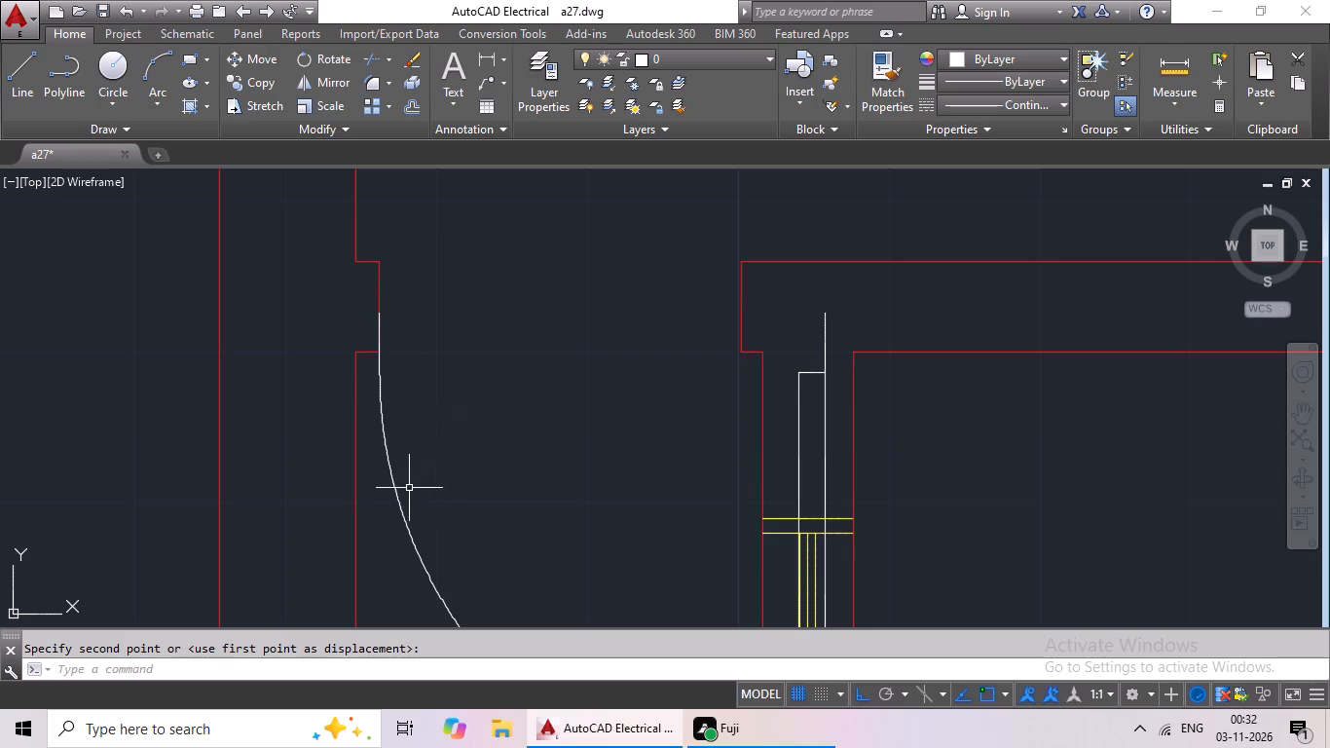
{"action": "left_click", "coordinate": [396, 500]}
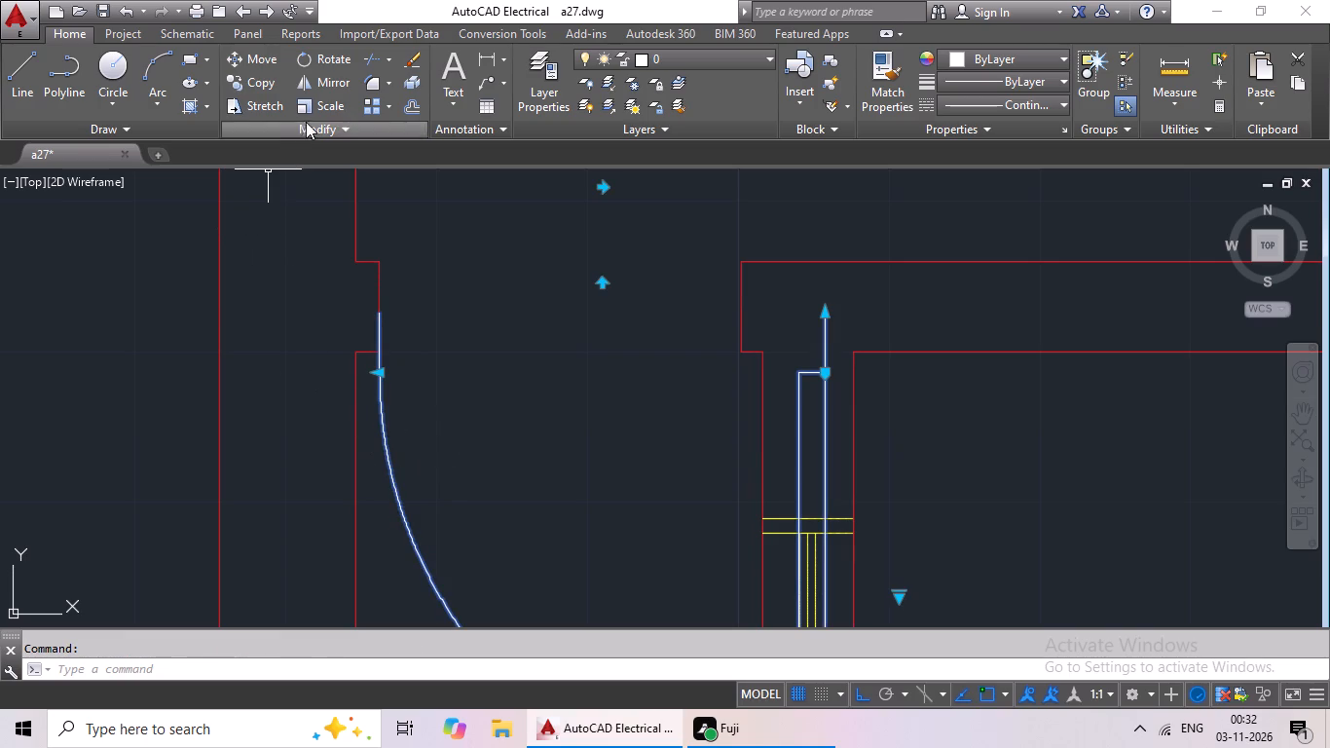
{"action": "left_click", "coordinate": [314, 105]}
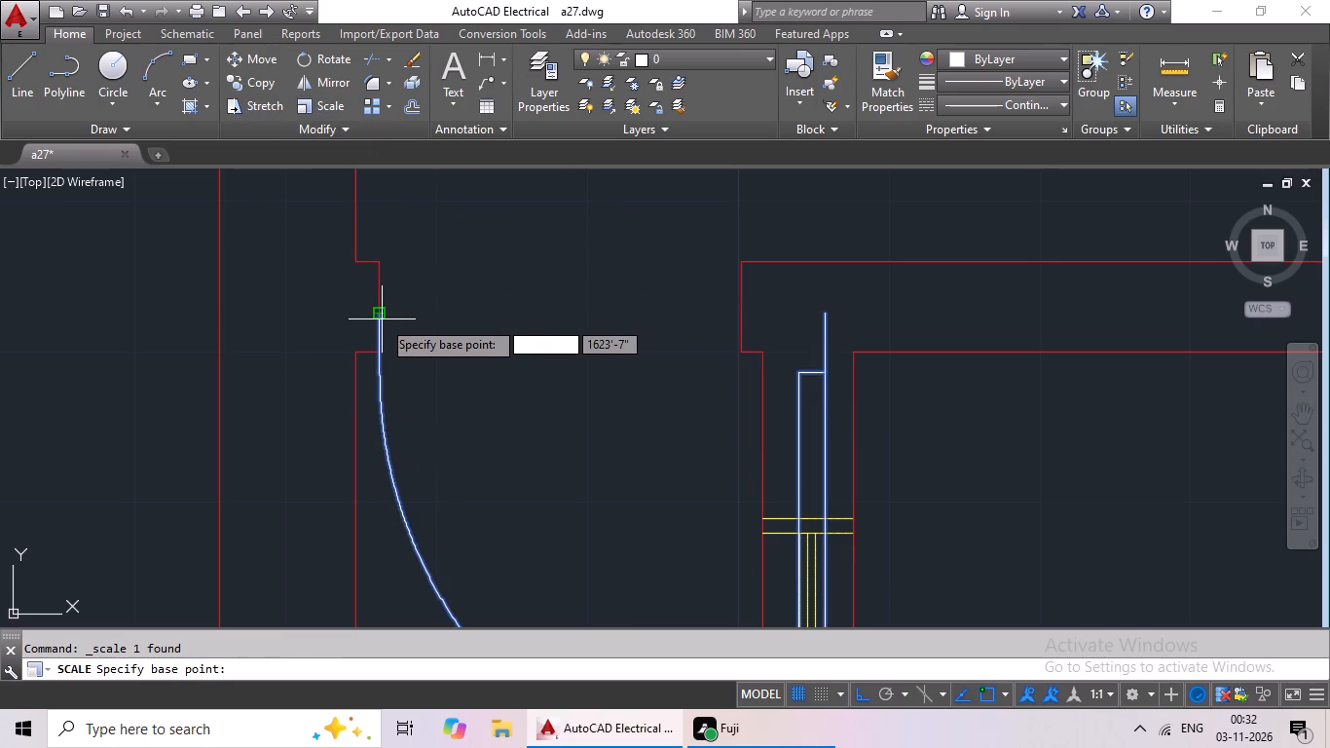
{"action": "left_click", "coordinate": [377, 314]}
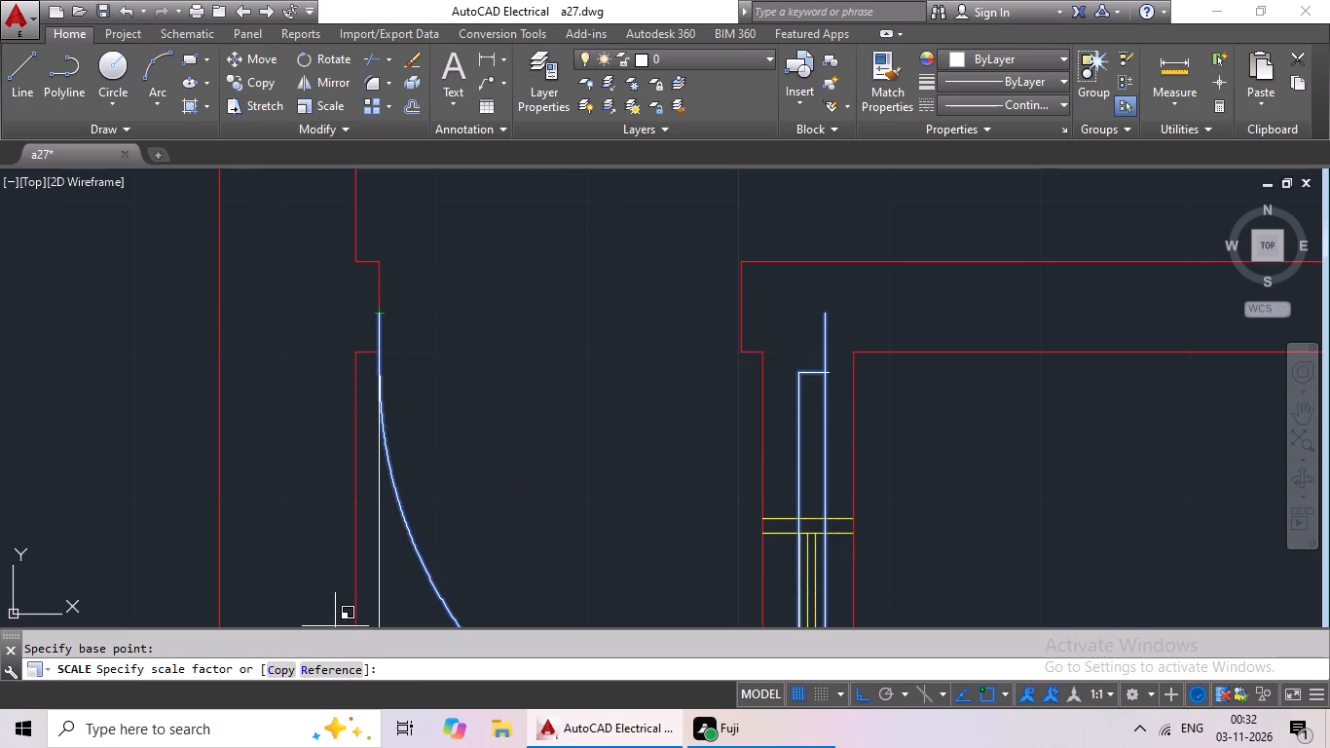
{"action": "left_click", "coordinate": [323, 667]}
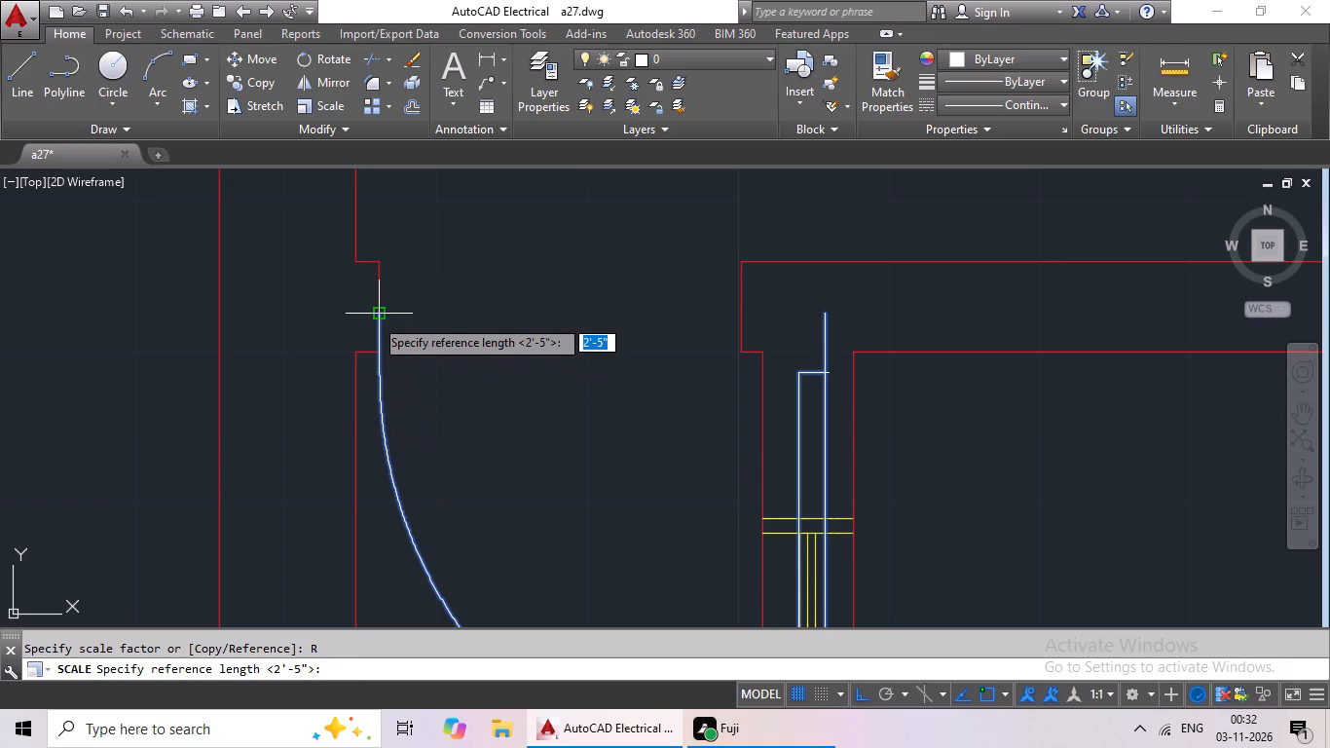
{"action": "left_click", "coordinate": [379, 318]}
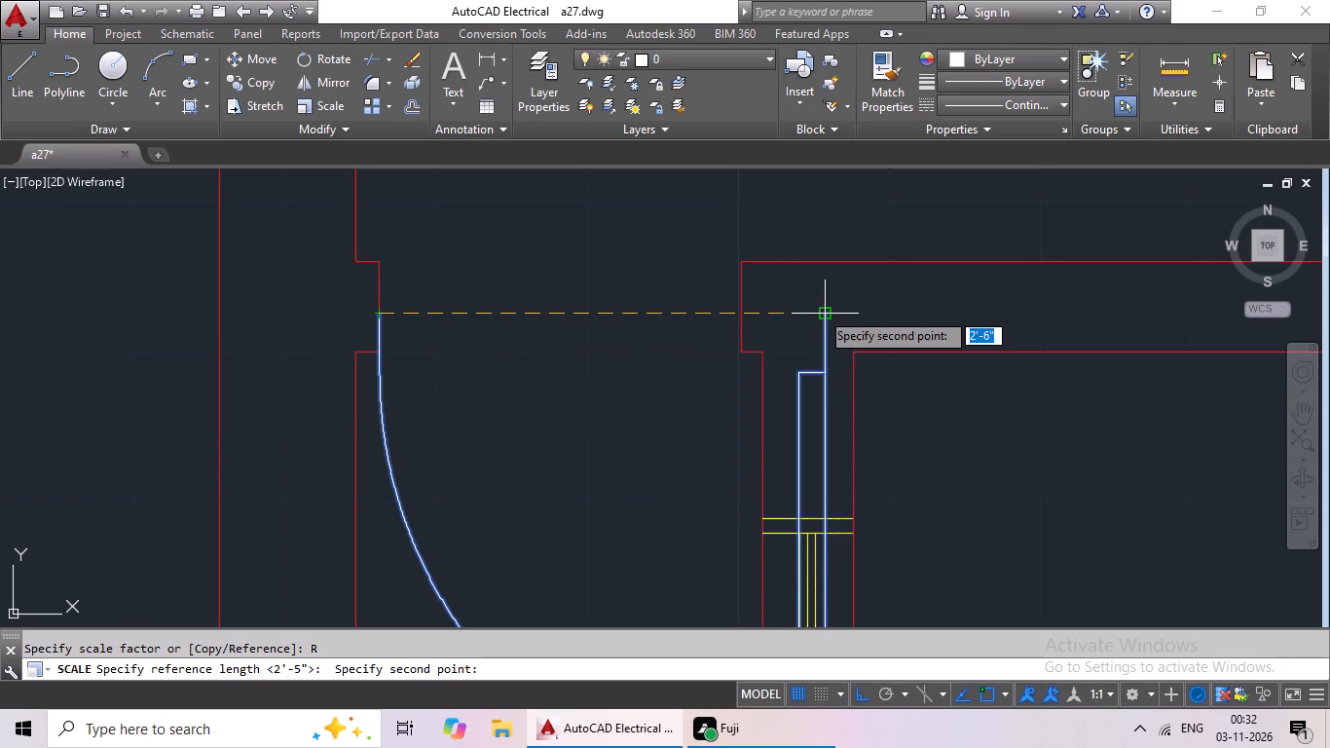
{"action": "left_click", "coordinate": [820, 311]}
{"action": "left_click", "coordinate": [743, 306]}
{"action": "scroll", "coordinate": [802, 298], "scroll_direction": "down", "scroll_amount": 3}
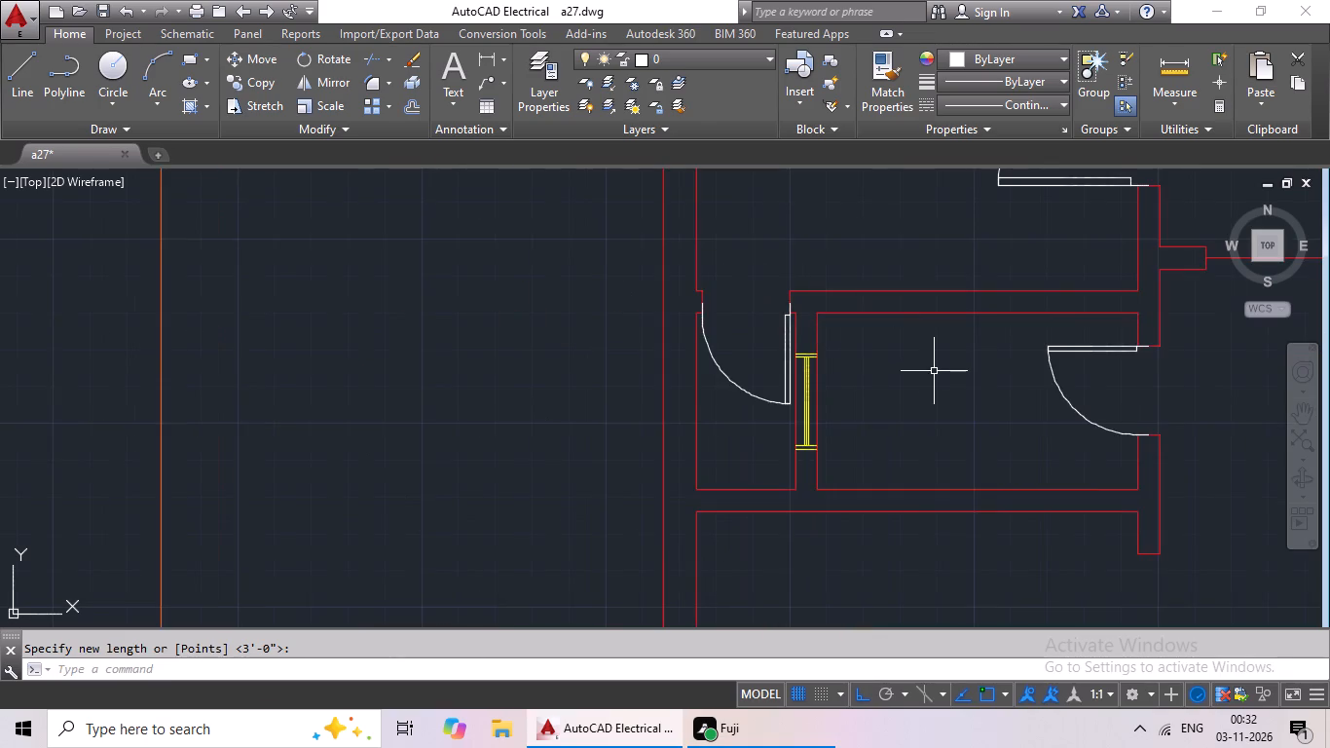
Copy the right-hand toilet's entrance door and paste it in the bedroom opening just below, its arc end on the lower jamb.
{"action": "scroll", "coordinate": [934, 372], "scroll_direction": "down", "scroll_amount": 2}
{"action": "middle_click_drag", "start_coordinate": [937, 398], "coordinate": [500, 358]}
{"action": "middle_click_drag", "start_coordinate": [672, 382], "coordinate": [553, 404]}
{"action": "scroll", "coordinate": [592, 422], "scroll_direction": "down", "scroll_amount": 1}
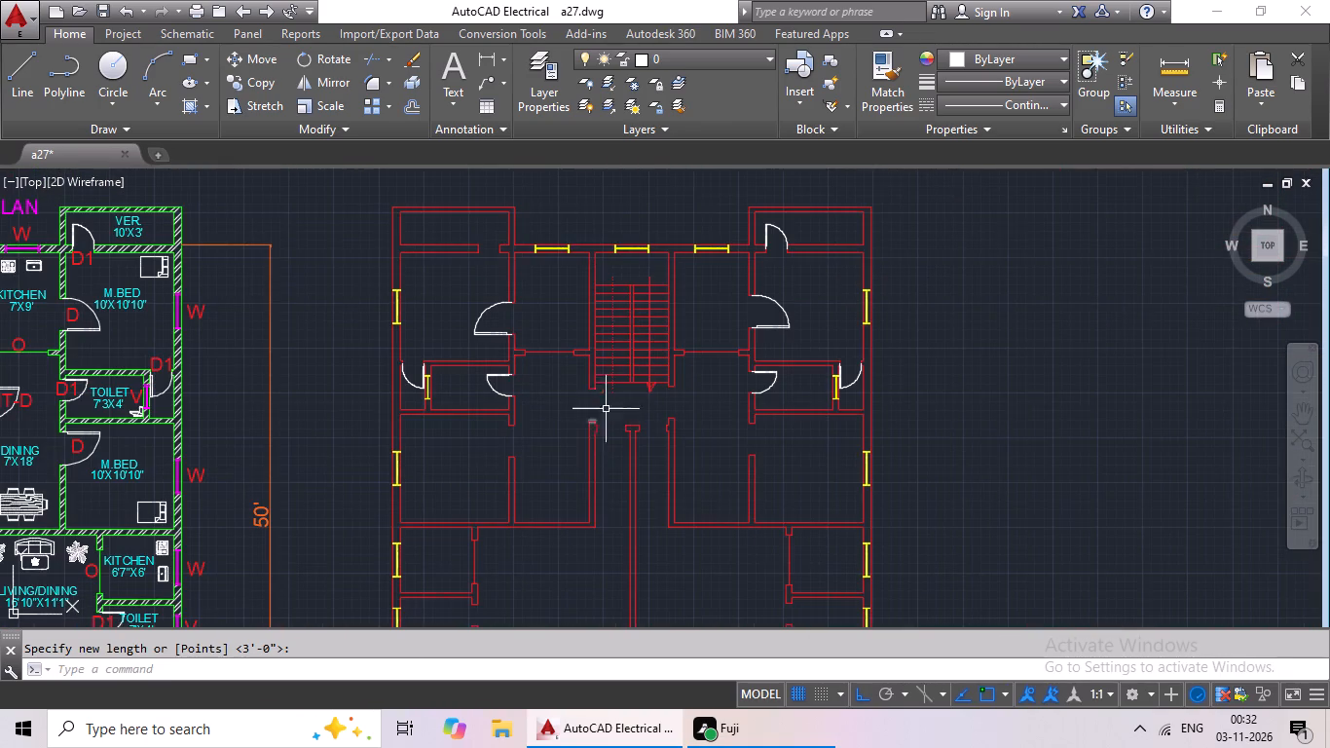
{"action": "middle_click_drag", "start_coordinate": [611, 394], "coordinate": [636, 383]}
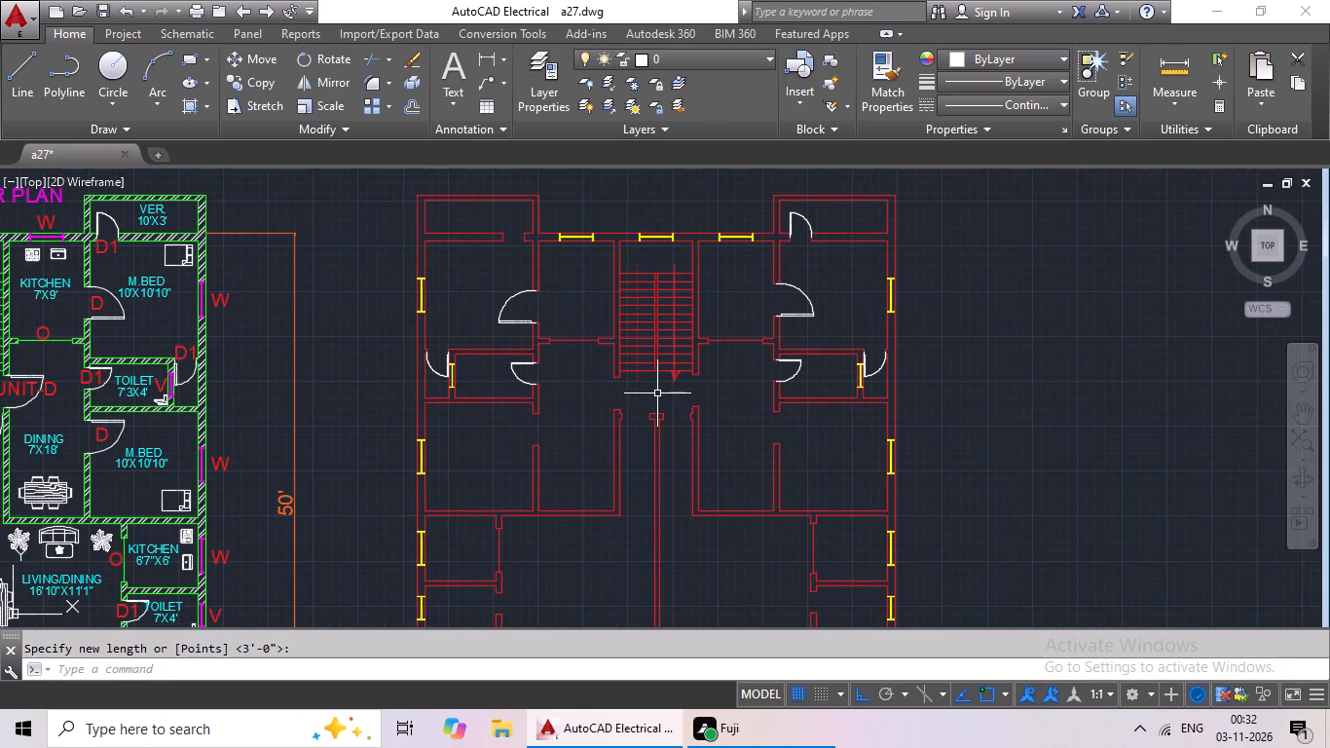
{"action": "left_click", "coordinate": [790, 378]}
{"action": "key", "text": "ctrl+c"}
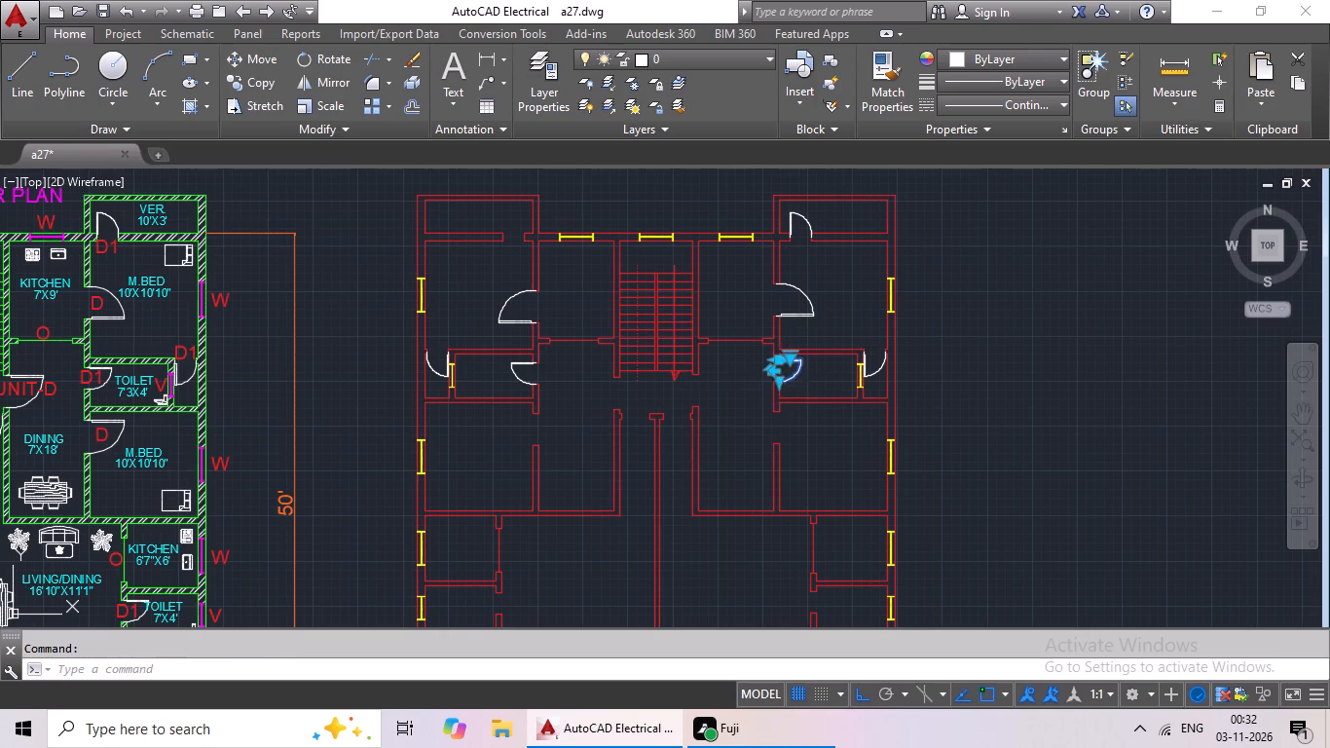
{"action": "key", "text": "ctrl+v"}
{"action": "scroll", "coordinate": [765, 445], "scroll_direction": "up", "scroll_amount": 7}
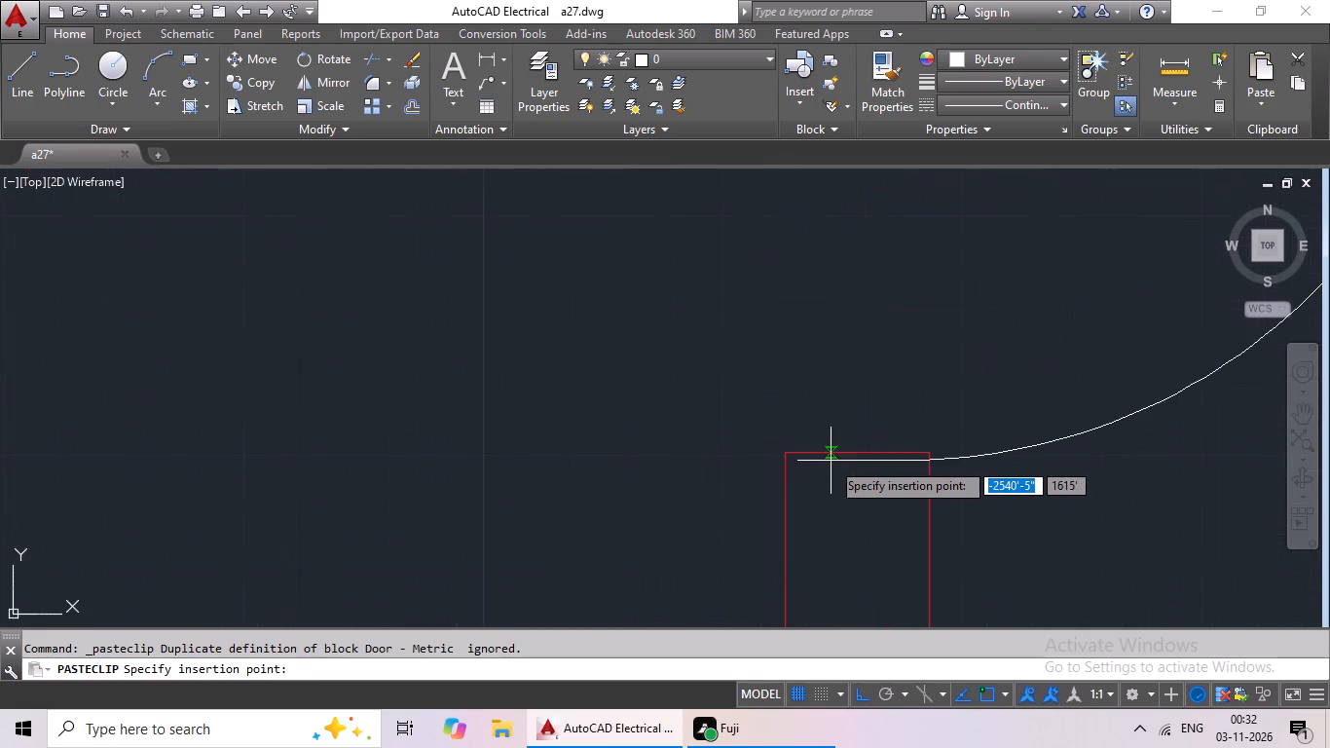
{"action": "left_click", "coordinate": [854, 452]}
Scale the pasted right-hand bedroom door by reference from its arc end, matching its width to the opening's upper jamb.
{"action": "scroll", "coordinate": [860, 416], "scroll_direction": "down", "scroll_amount": 4}
{"action": "middle_click_drag", "start_coordinate": [870, 391], "coordinate": [821, 451]}
{"action": "left_click", "coordinate": [837, 395]}
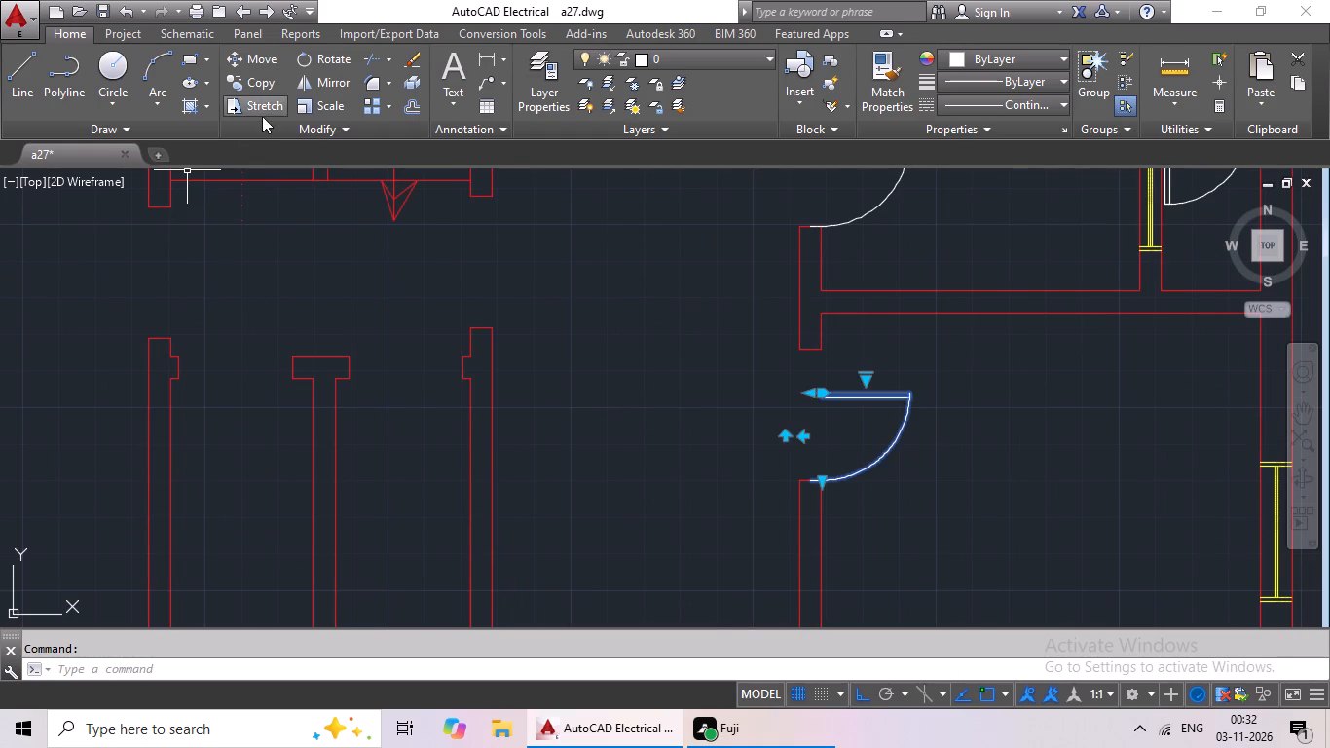
{"action": "left_click", "coordinate": [313, 104]}
{"action": "scroll", "coordinate": [836, 526], "scroll_direction": "up", "scroll_amount": 2}
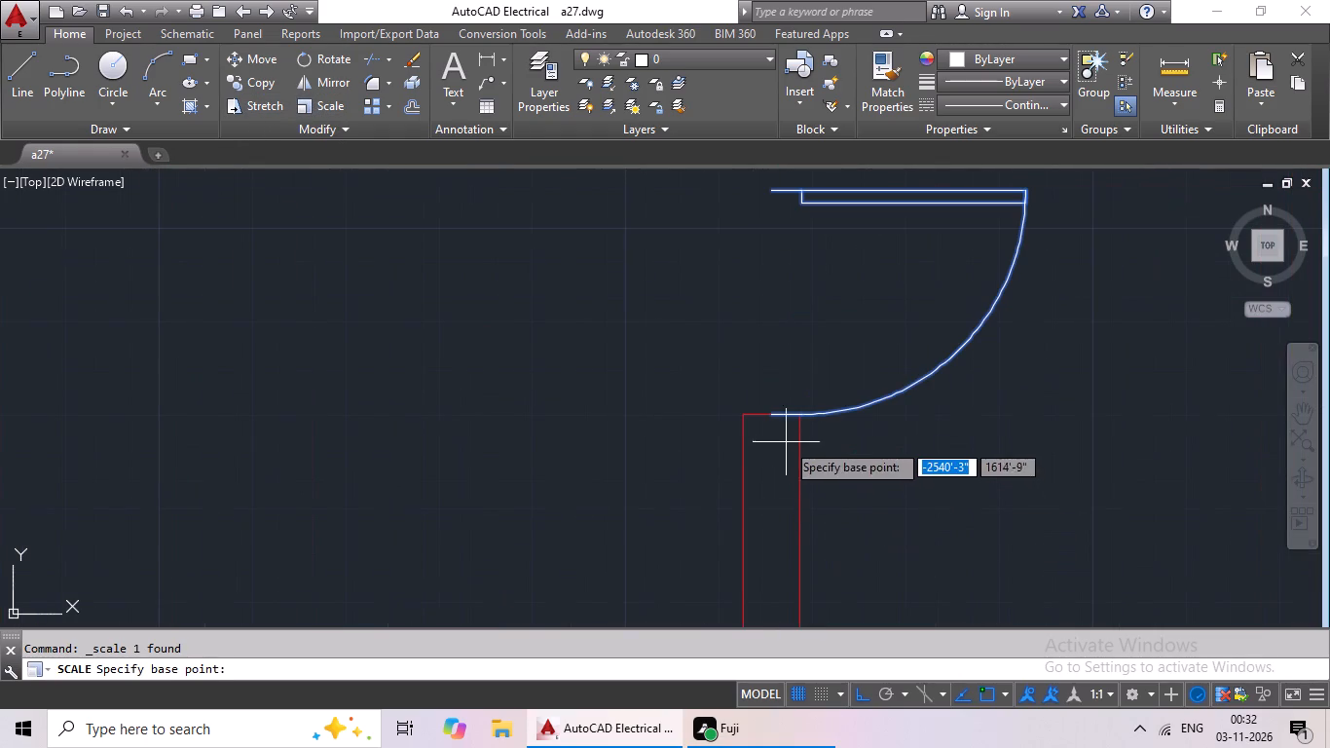
{"action": "left_click_drag", "start_coordinate": [774, 413], "coordinate": [774, 400]}
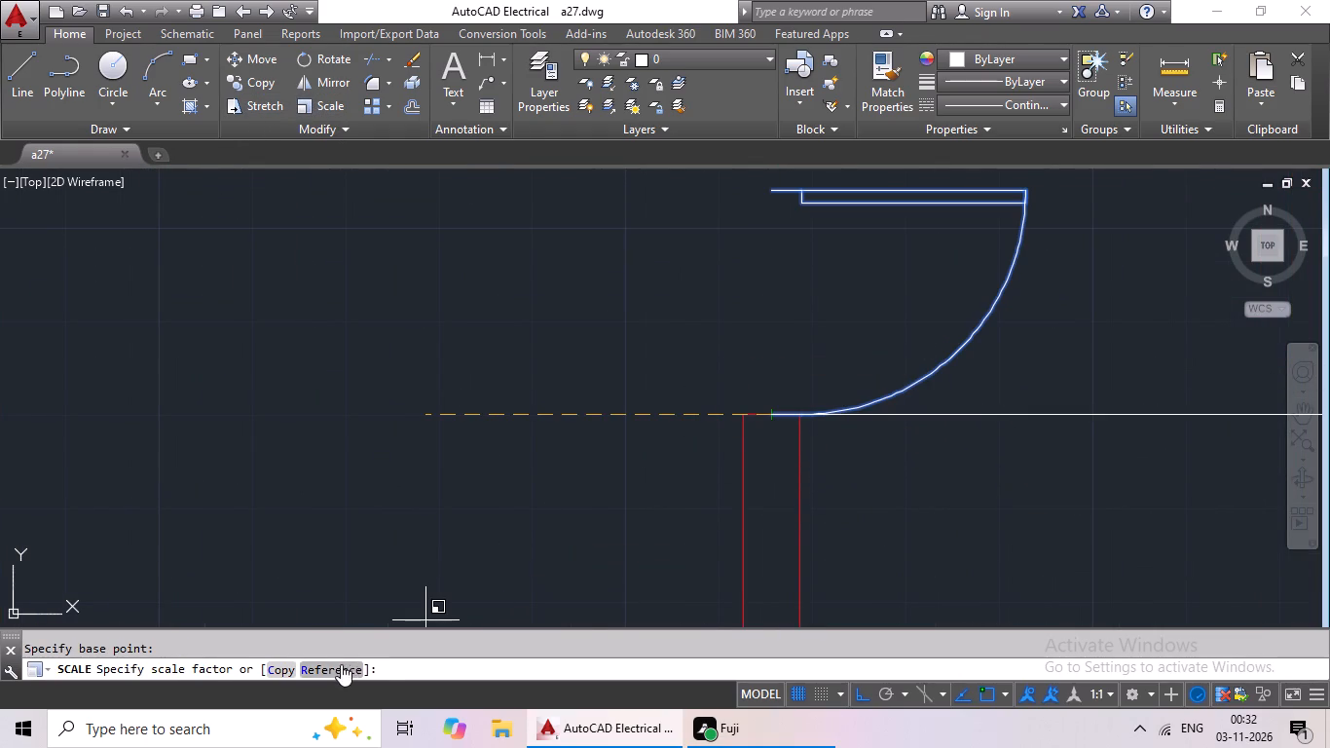
{"action": "left_click", "coordinate": [339, 664]}
{"action": "left_click", "coordinate": [767, 416]}
{"action": "middle_click_drag", "start_coordinate": [807, 313], "coordinate": [802, 468]}
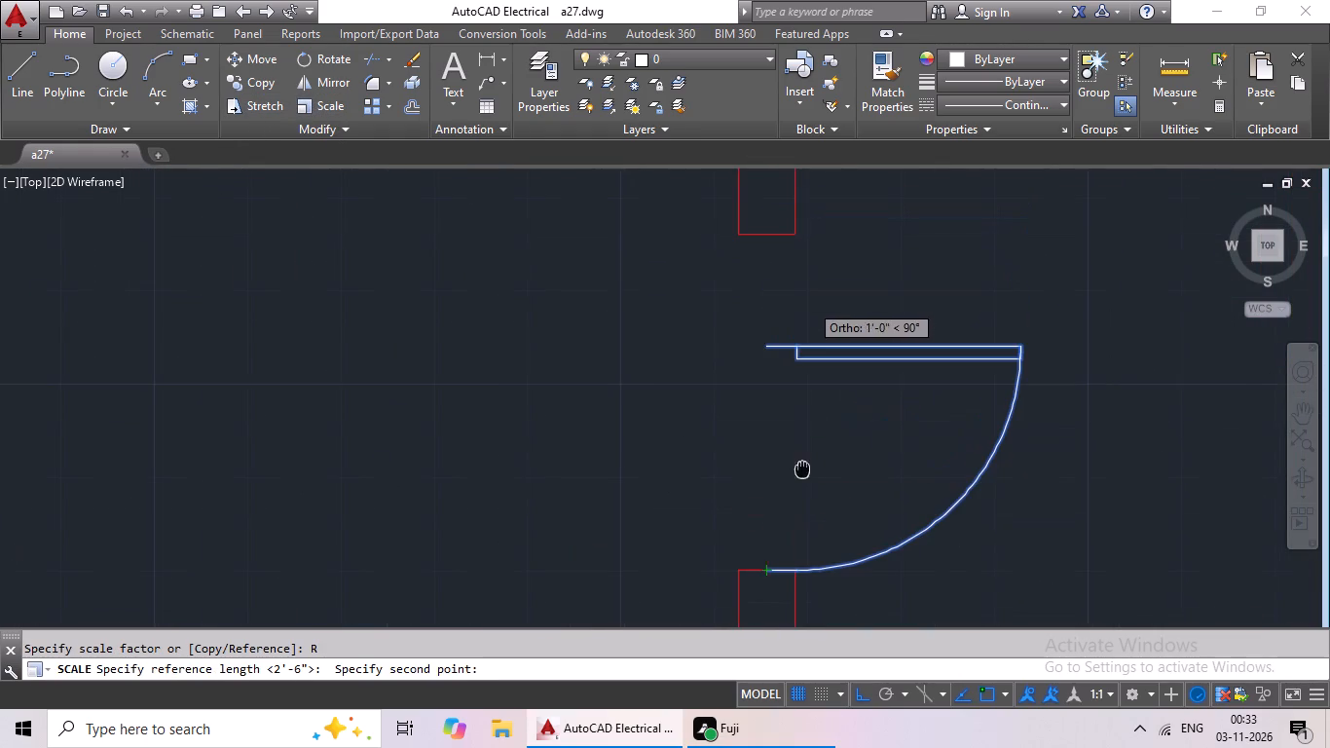
{"action": "left_click", "coordinate": [772, 343]}
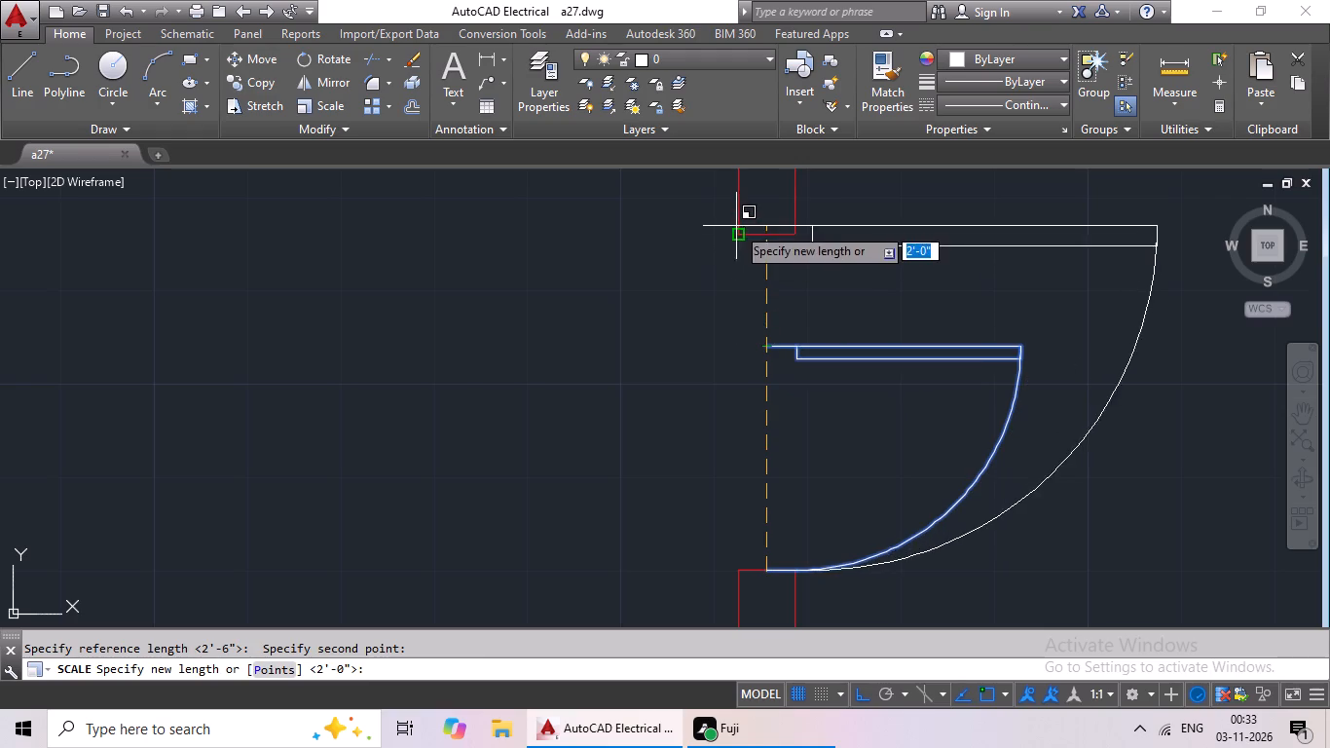
{"action": "left_click", "coordinate": [770, 237]}
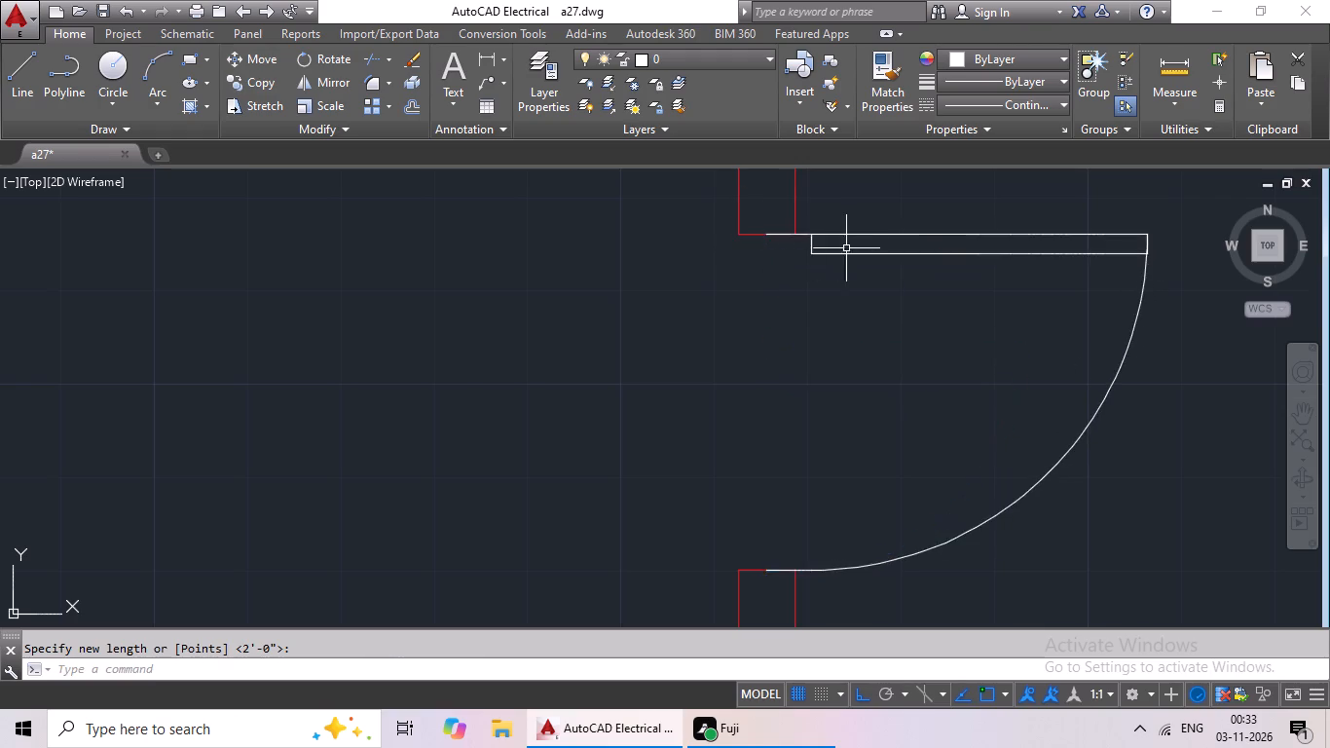
Copy the left-hand toilet's entrance door and paste it in the bedroom opening just below, its arc end on the lower jamb.
{"action": "scroll", "coordinate": [855, 259], "scroll_direction": "down", "scroll_amount": 5}
{"action": "middle_click_drag", "start_coordinate": [852, 329], "coordinate": [820, 396]}
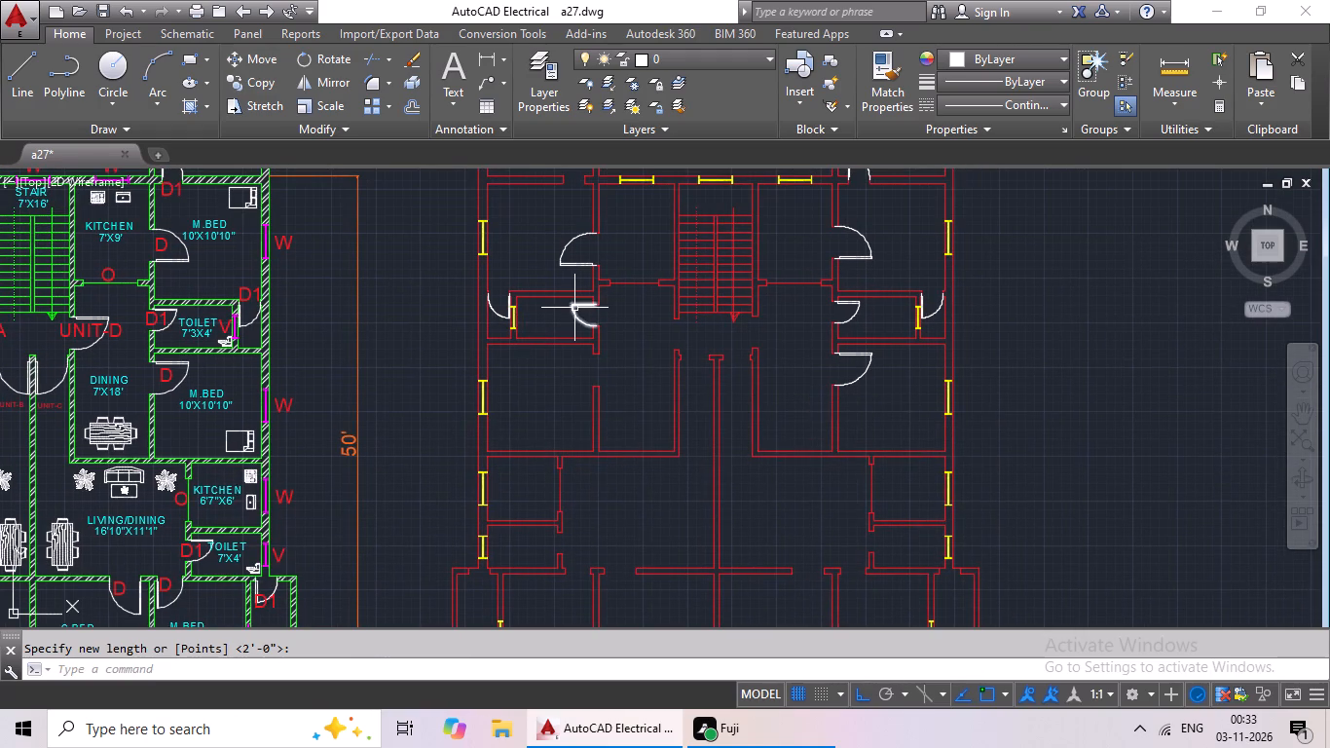
{"action": "left_click", "coordinate": [574, 308]}
{"action": "key", "text": "ctrl+c"}
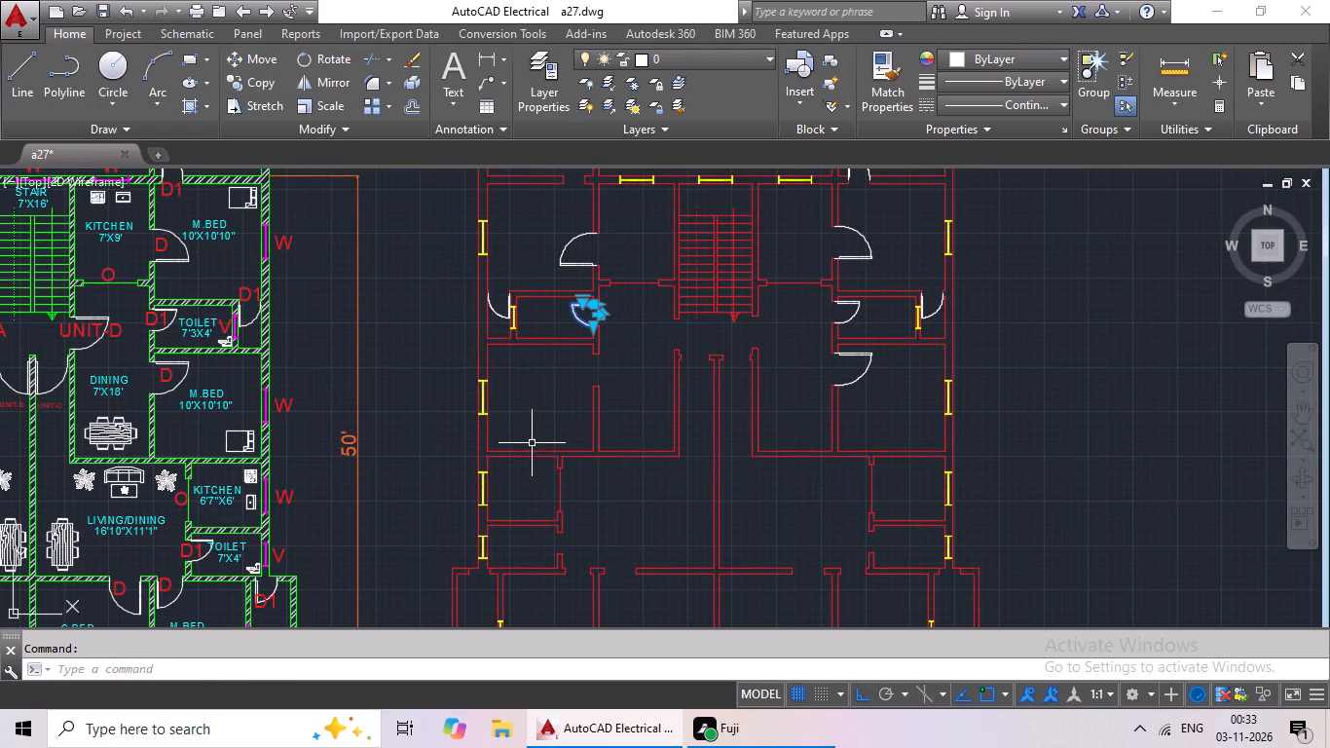
{"action": "key", "text": "ctrl+v"}
{"action": "scroll", "coordinate": [557, 392], "scroll_direction": "up", "scroll_amount": 6}
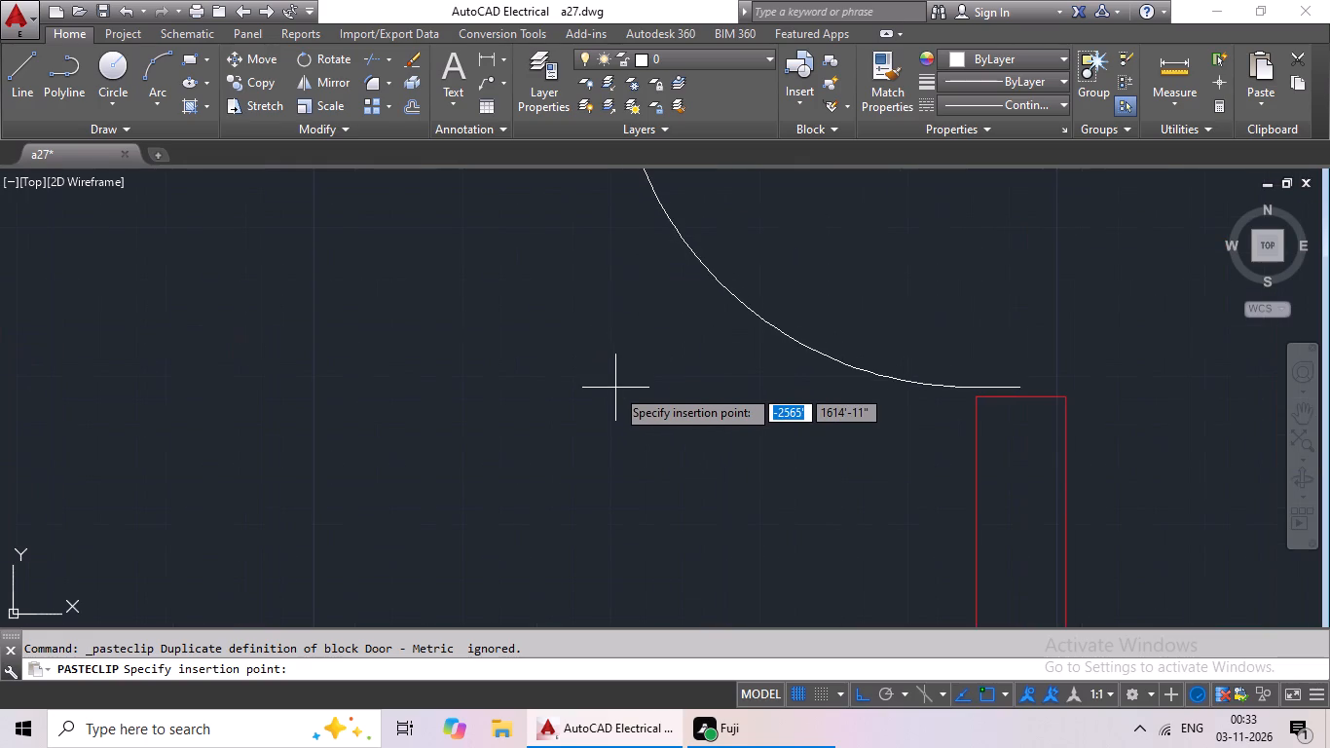
{"action": "left_click", "coordinate": [621, 397]}
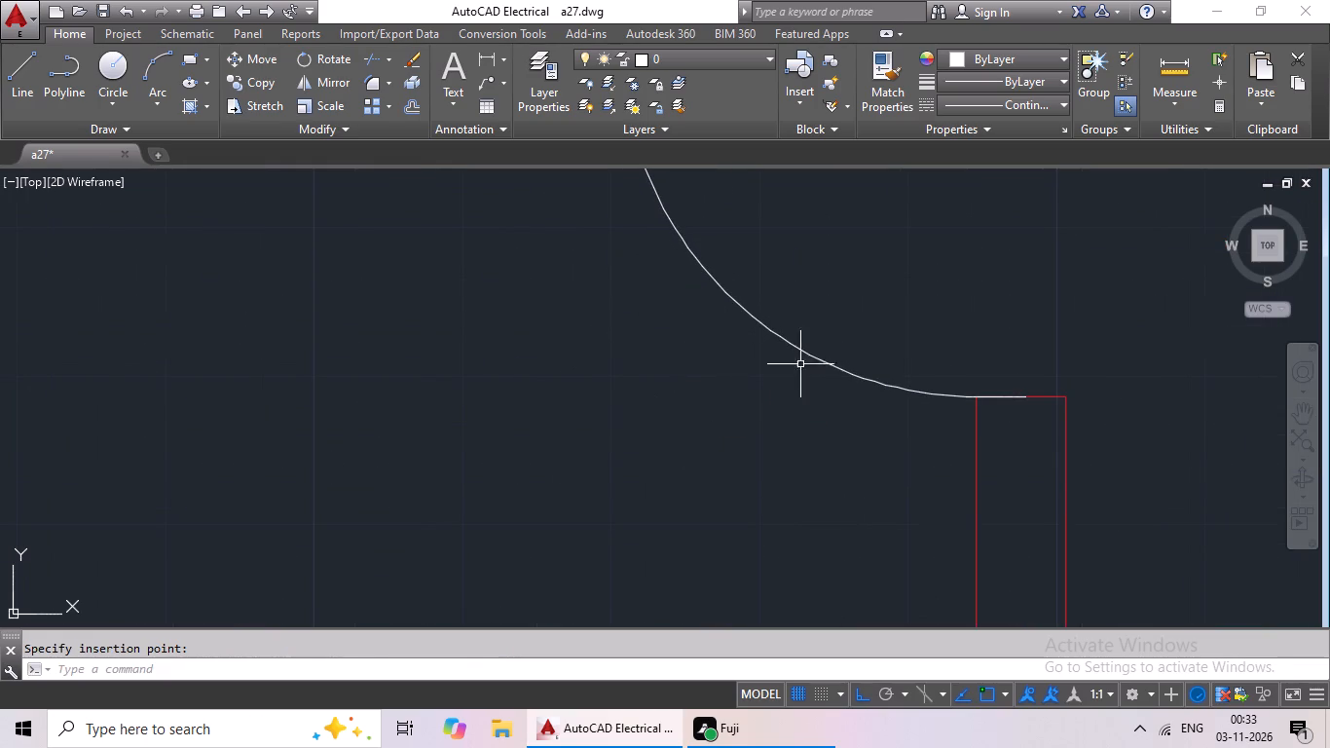
Scale the pasted left-hand bedroom door by reference from the lower jamb, matching its width to the opening's upper jamb.
{"action": "middle_click_drag", "start_coordinate": [847, 318], "coordinate": [667, 525]}
{"action": "left_click", "coordinate": [747, 266]}
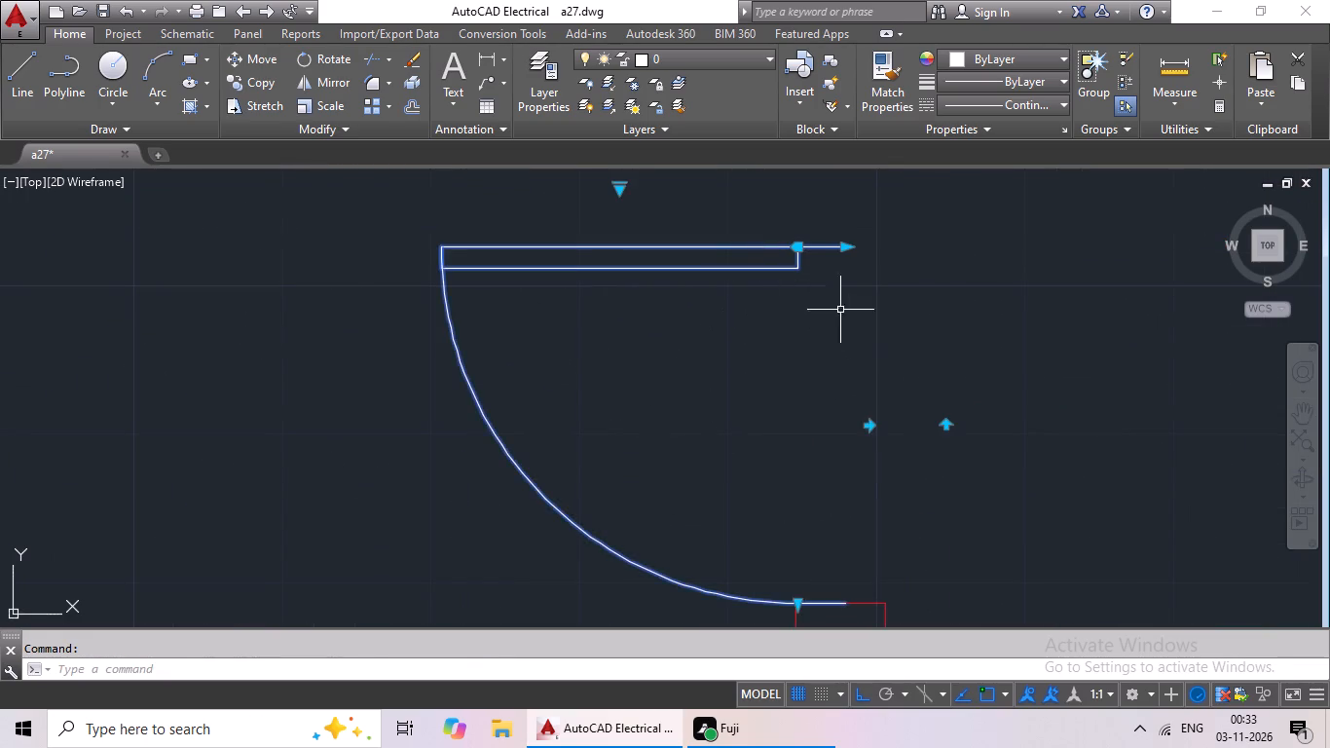
{"action": "scroll", "coordinate": [845, 312], "scroll_direction": "down", "scroll_amount": 2}
{"action": "middle_click_drag", "start_coordinate": [855, 330], "coordinate": [565, 398]}
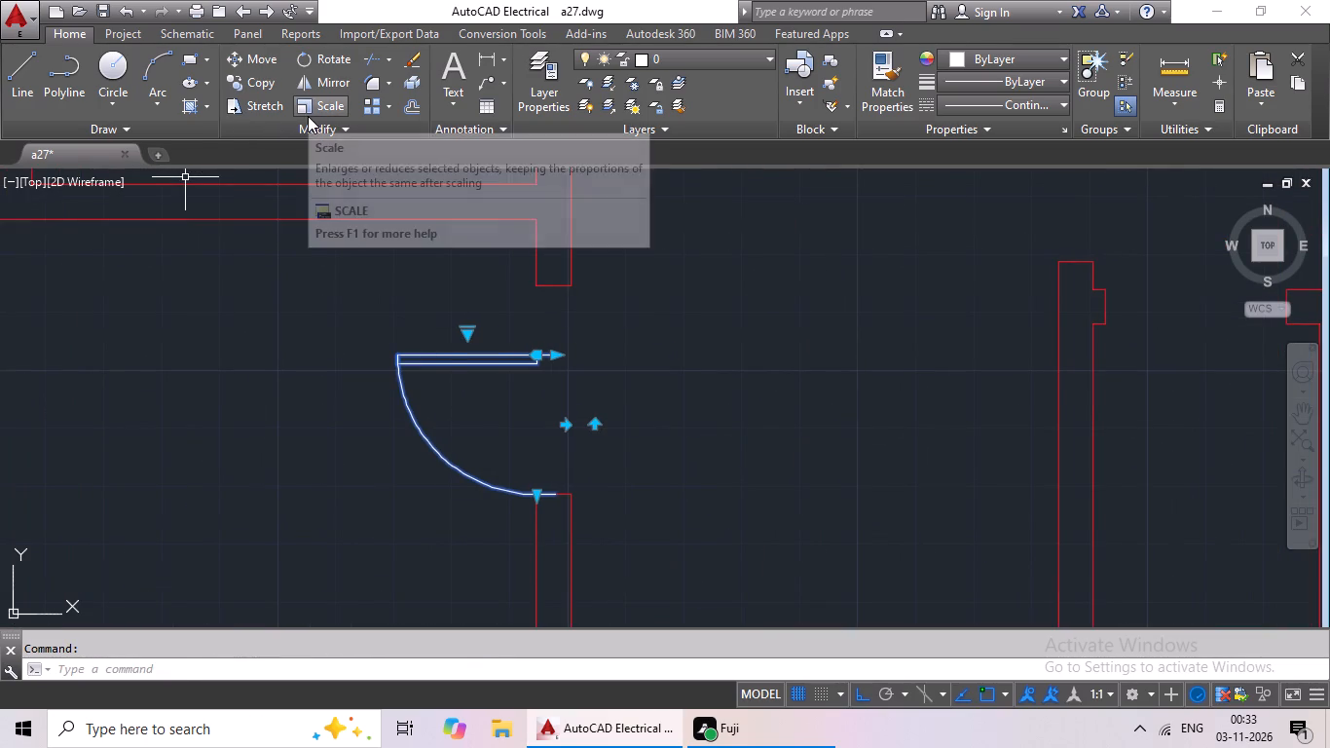
{"action": "left_click", "coordinate": [309, 114]}
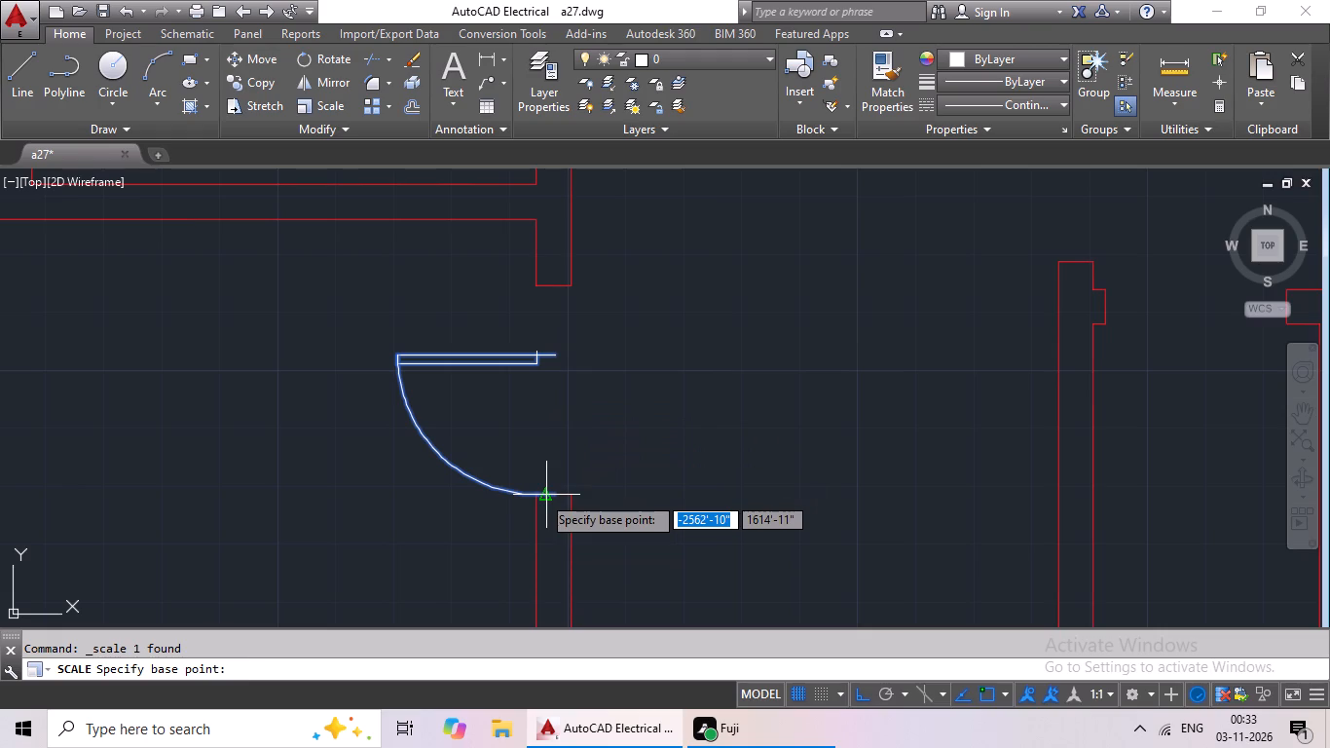
{"action": "left_click", "coordinate": [541, 495]}
{"action": "left_click", "coordinate": [361, 670]}
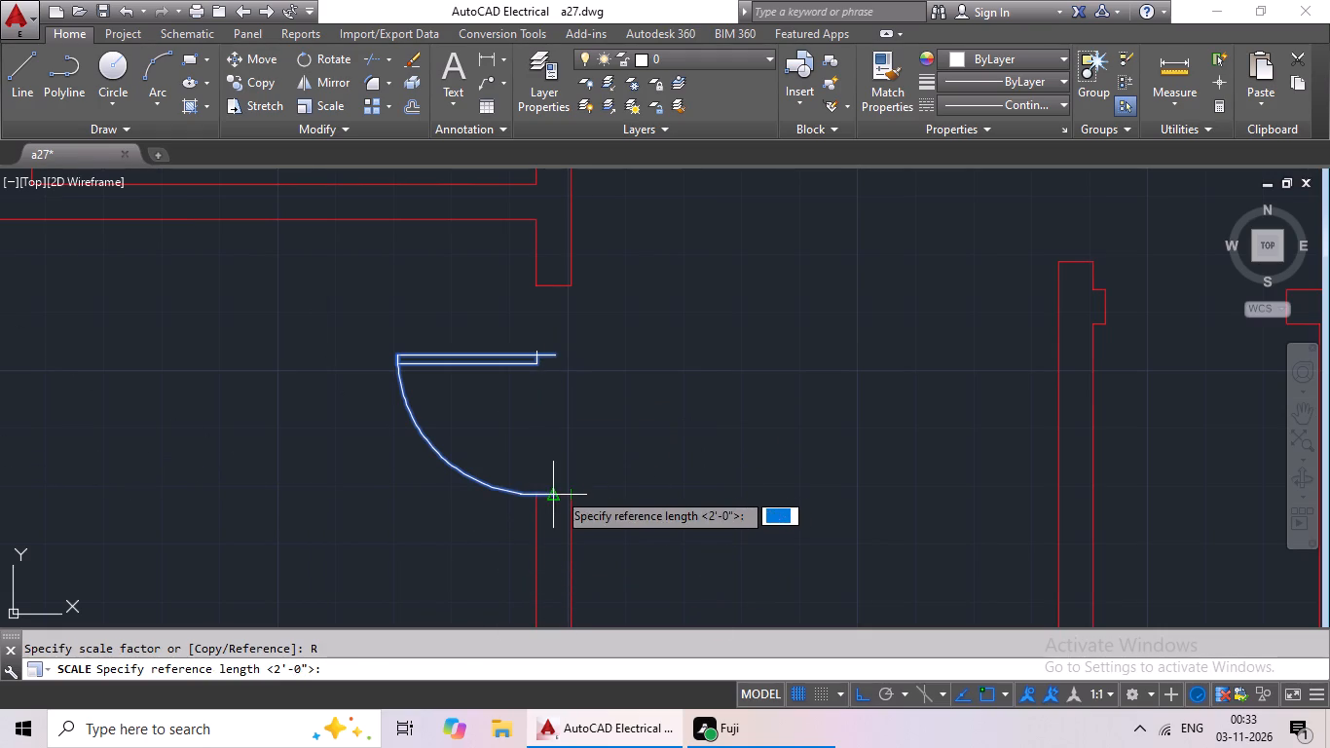
{"action": "left_click_drag", "start_coordinate": [558, 490], "coordinate": [565, 462]}
{"action": "left_click_drag", "start_coordinate": [556, 356], "coordinate": [558, 333]}
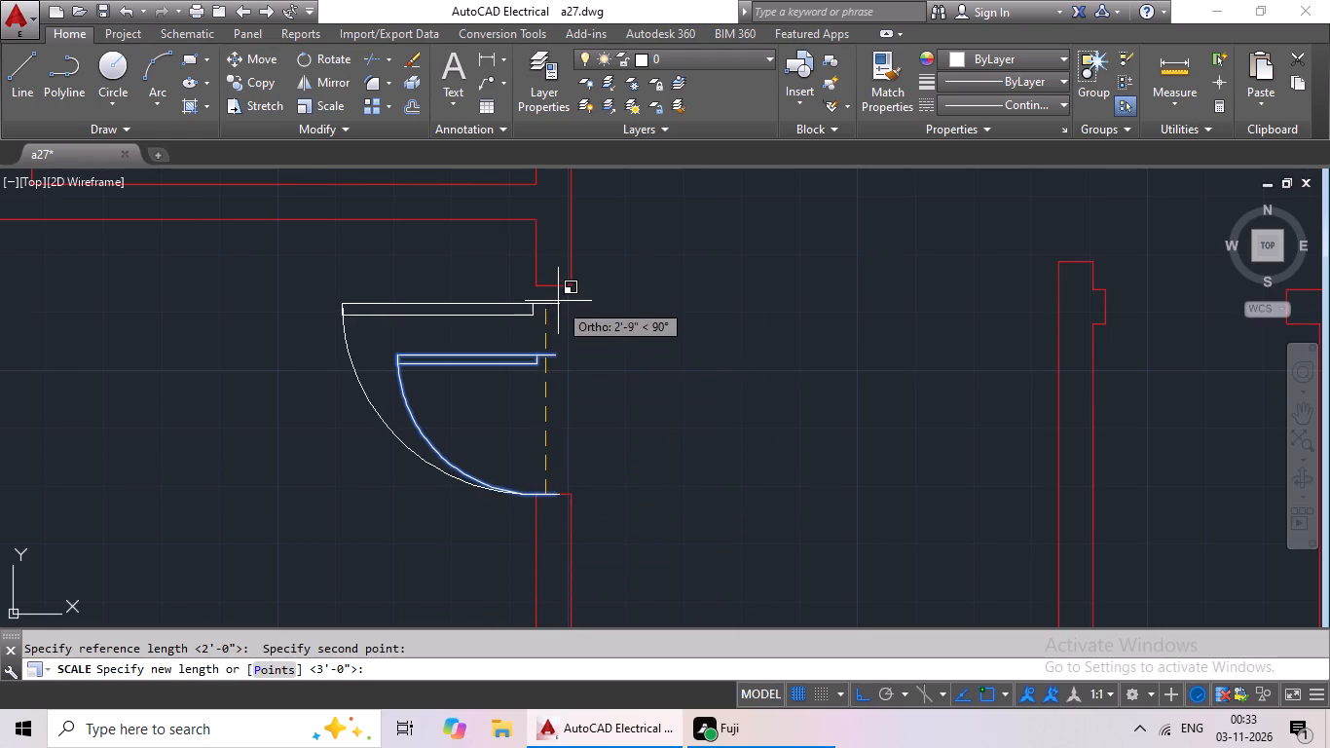
{"action": "left_click", "coordinate": [555, 286]}
Copy the left-hand toilet's entrance door and paste it in the unit entrance left of the stair, arc end on the lower jamb.
{"action": "scroll", "coordinate": [635, 292], "scroll_direction": "down", "scroll_amount": 3}
{"action": "scroll", "coordinate": [726, 333], "scroll_direction": "down", "scroll_amount": 1}
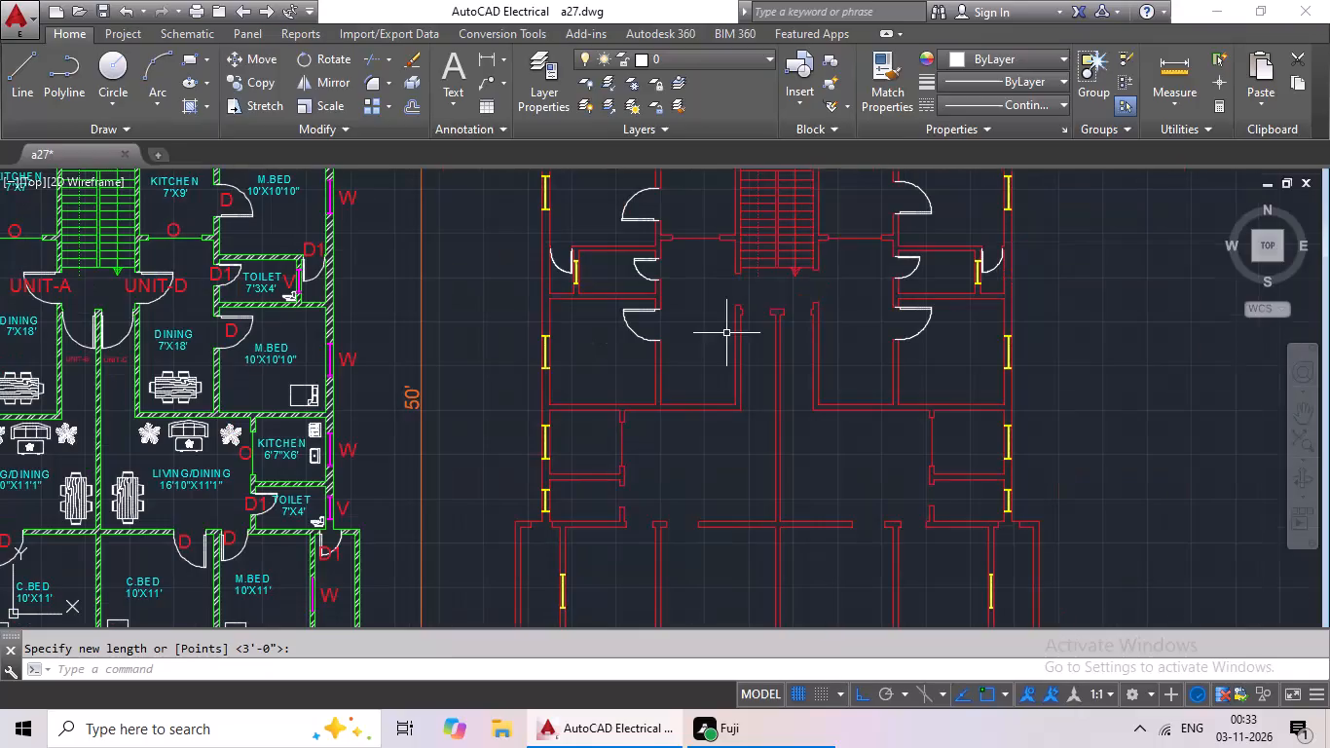
{"action": "scroll", "coordinate": [647, 341], "scroll_direction": "down", "scroll_amount": 1}
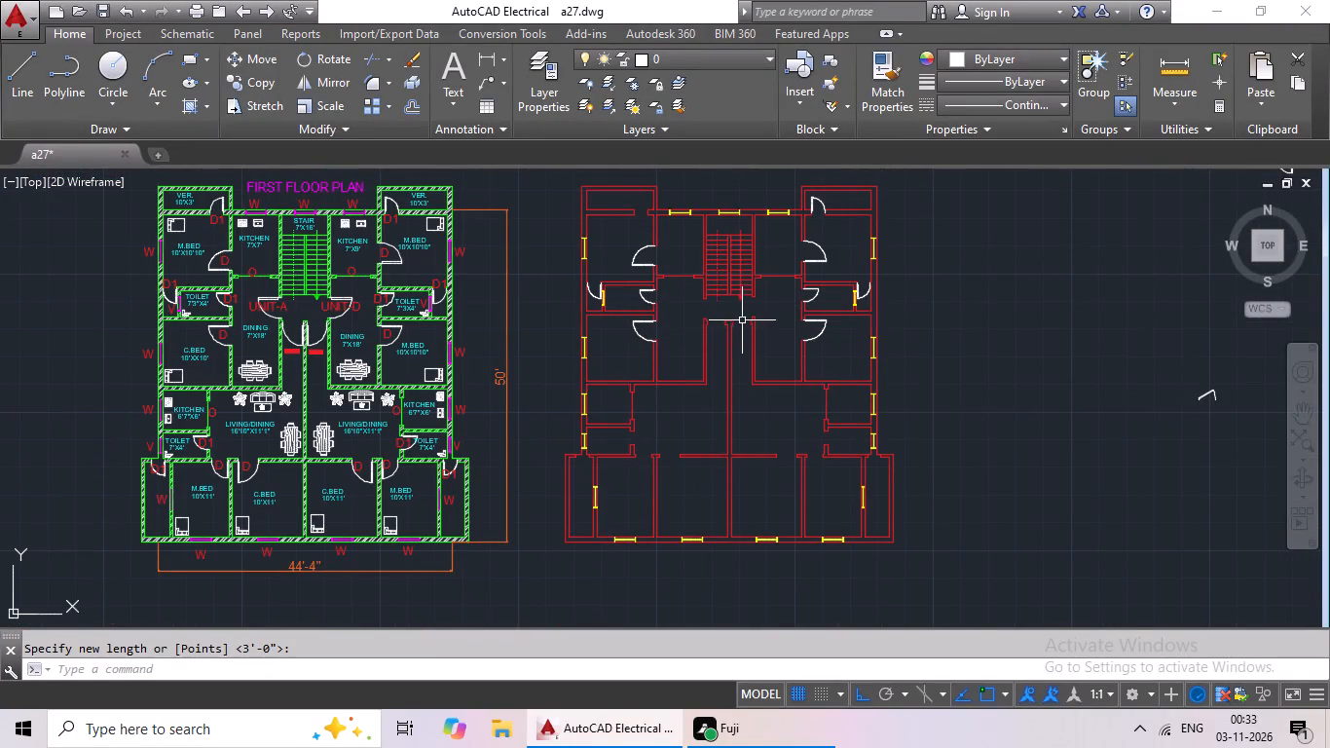
{"action": "scroll", "coordinate": [596, 290], "scroll_direction": "up", "scroll_amount": 4}
{"action": "scroll", "coordinate": [601, 293], "scroll_direction": "down", "scroll_amount": 2}
{"action": "scroll", "coordinate": [720, 321], "scroll_direction": "down", "scroll_amount": 2}
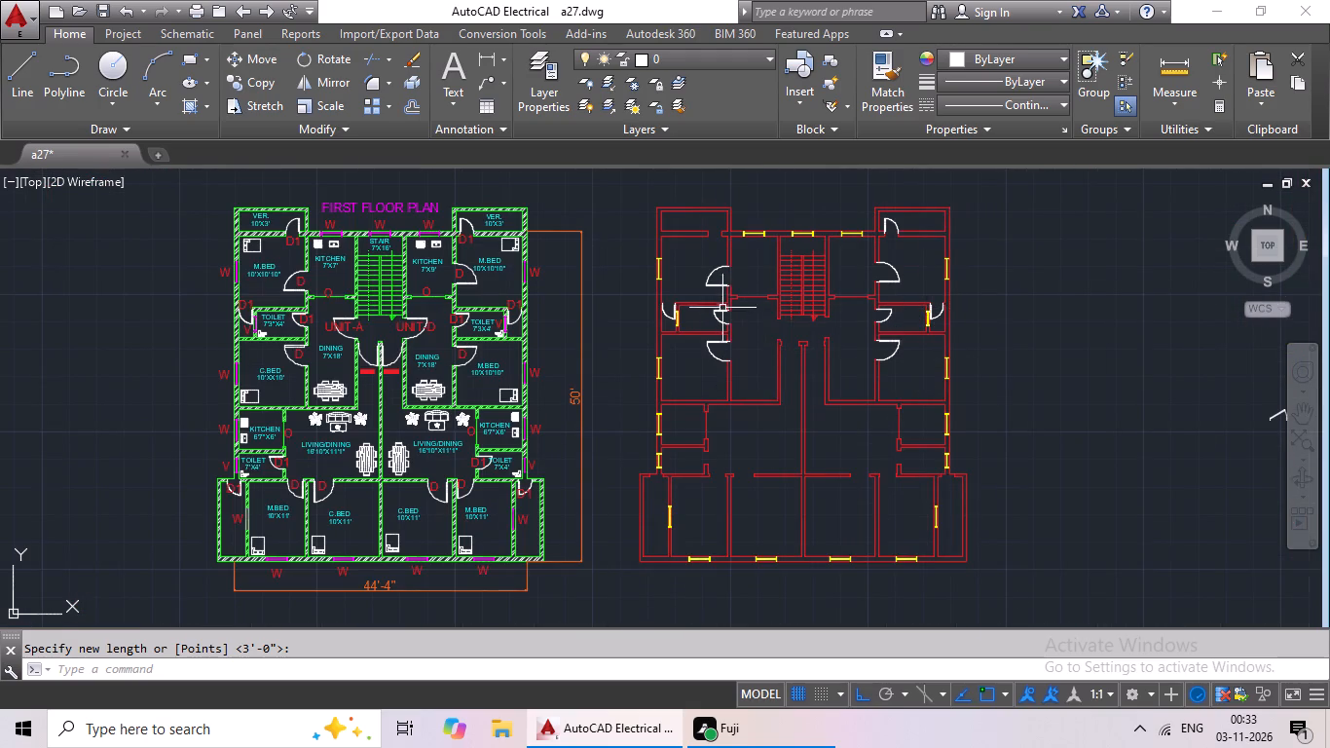
{"action": "scroll", "coordinate": [719, 309], "scroll_direction": "up", "scroll_amount": 3}
{"action": "left_click", "coordinate": [709, 347]}
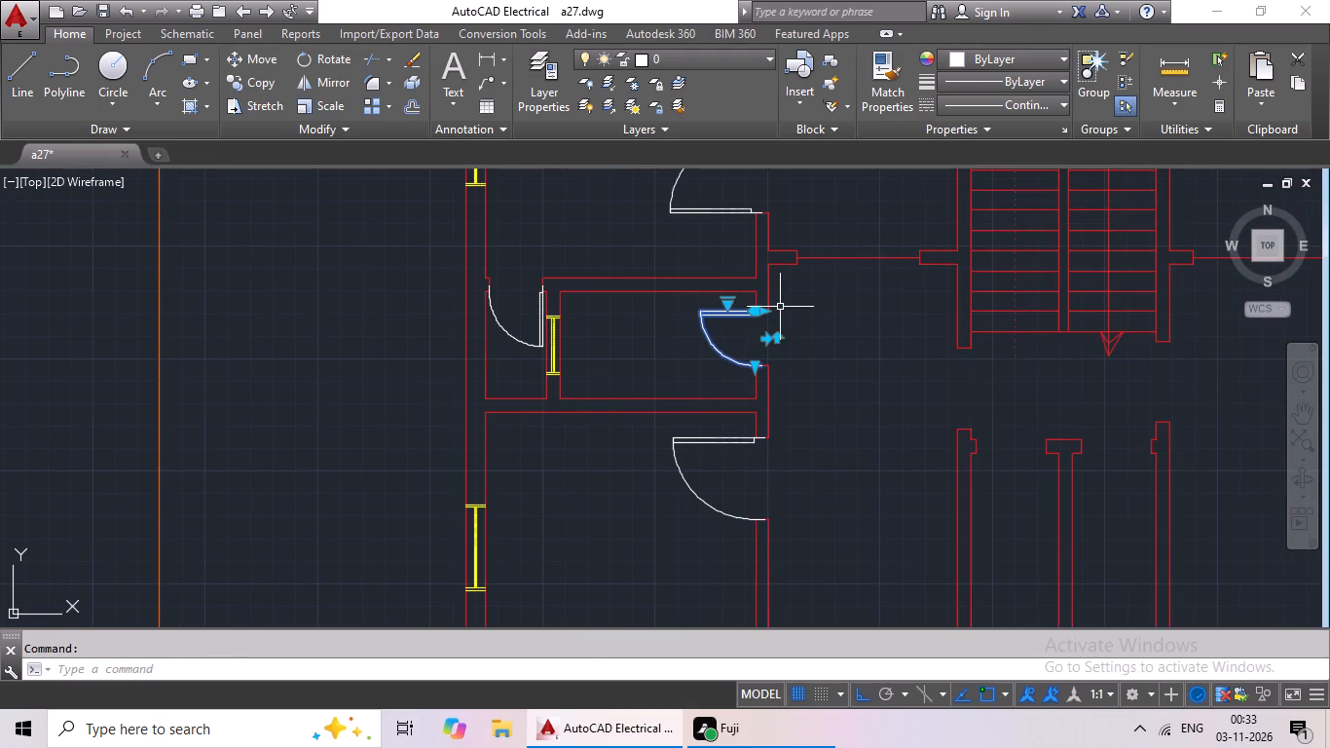
{"action": "key", "text": "ctrl+c"}
{"action": "key", "text": "ctrl+v"}
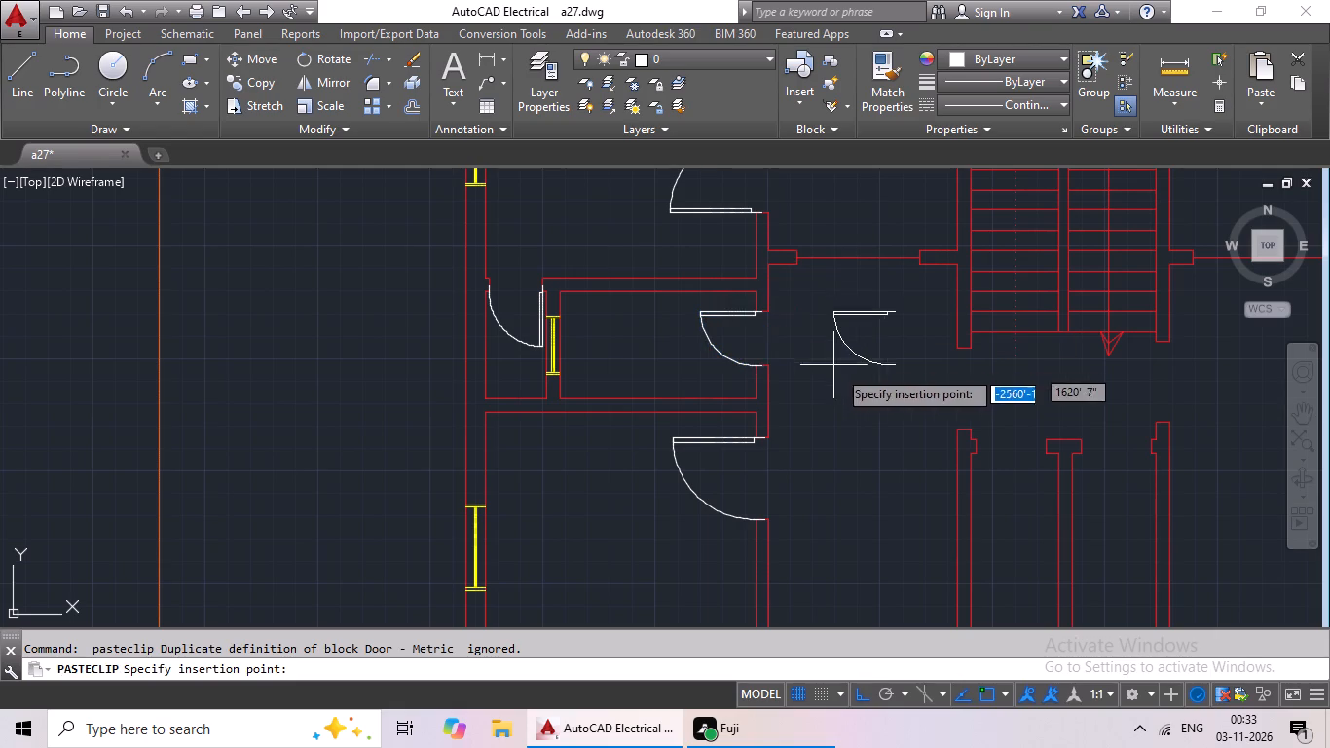
{"action": "scroll", "coordinate": [872, 433], "scroll_direction": "up", "scroll_amount": 2}
{"action": "middle_click_drag", "start_coordinate": [942, 422], "coordinate": [632, 413]}
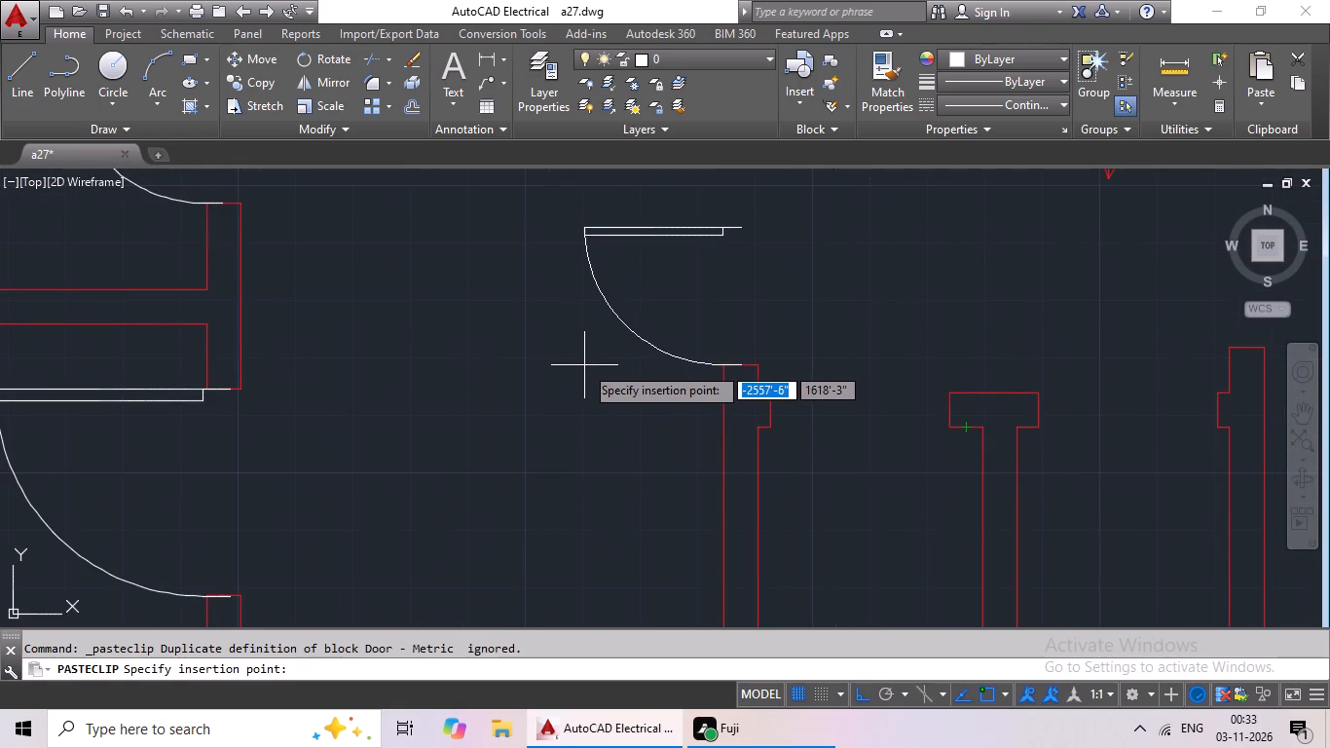
{"action": "left_click", "coordinate": [584, 365]}
Scale the left-hand unit entrance door by reference from its arc end, matching its width to the upper jamb beside the stair.
{"action": "left_click", "coordinate": [653, 346]}
{"action": "middle_click_drag", "start_coordinate": [692, 321], "coordinate": [668, 466]}
{"action": "left_click", "coordinate": [312, 112]}
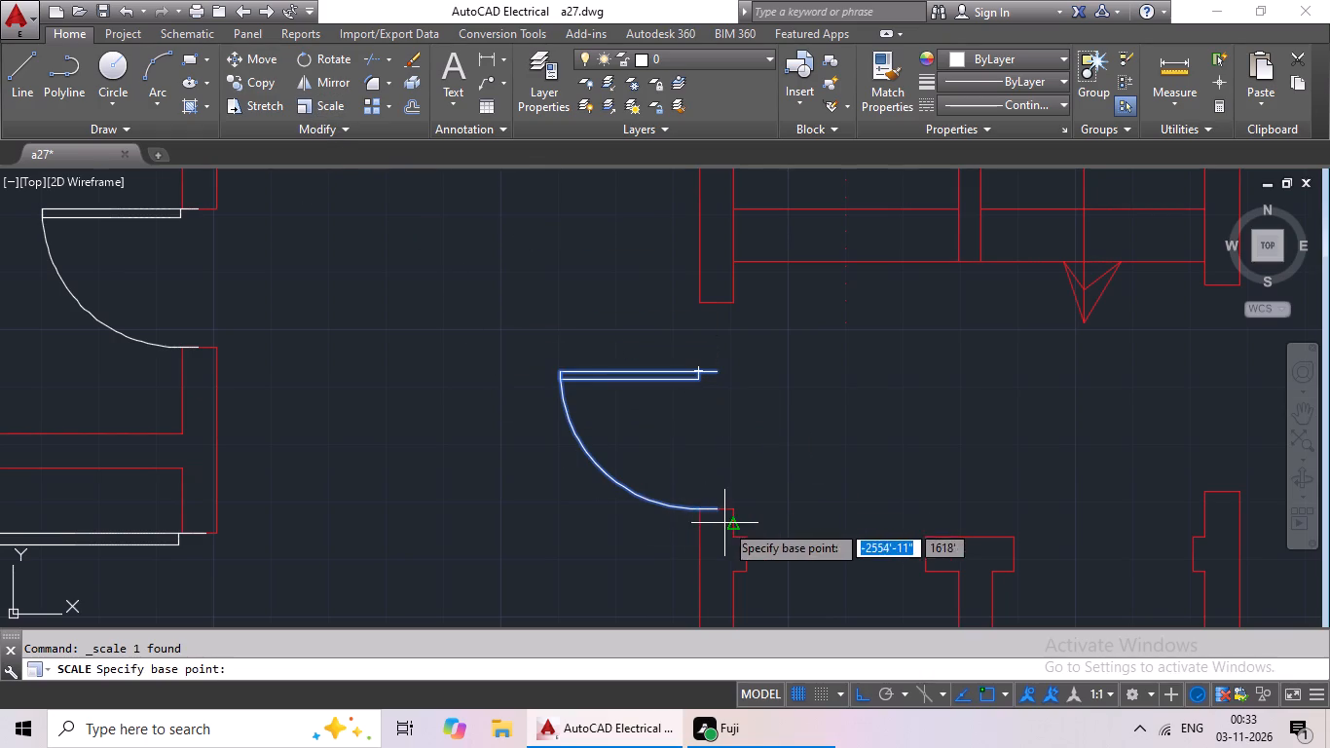
{"action": "scroll", "coordinate": [723, 521], "scroll_direction": "up", "scroll_amount": 2}
{"action": "left_click_drag", "start_coordinate": [706, 491], "coordinate": [704, 478]}
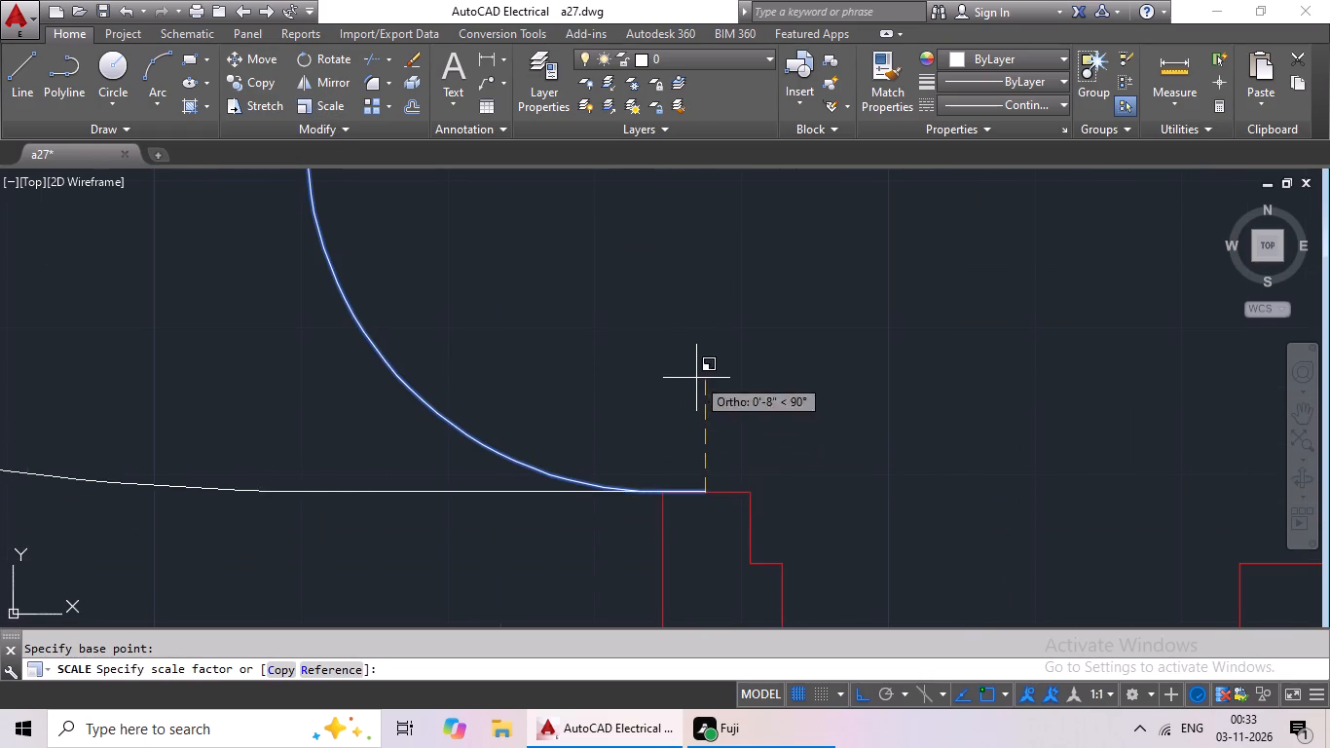
{"action": "left_click", "coordinate": [349, 674]}
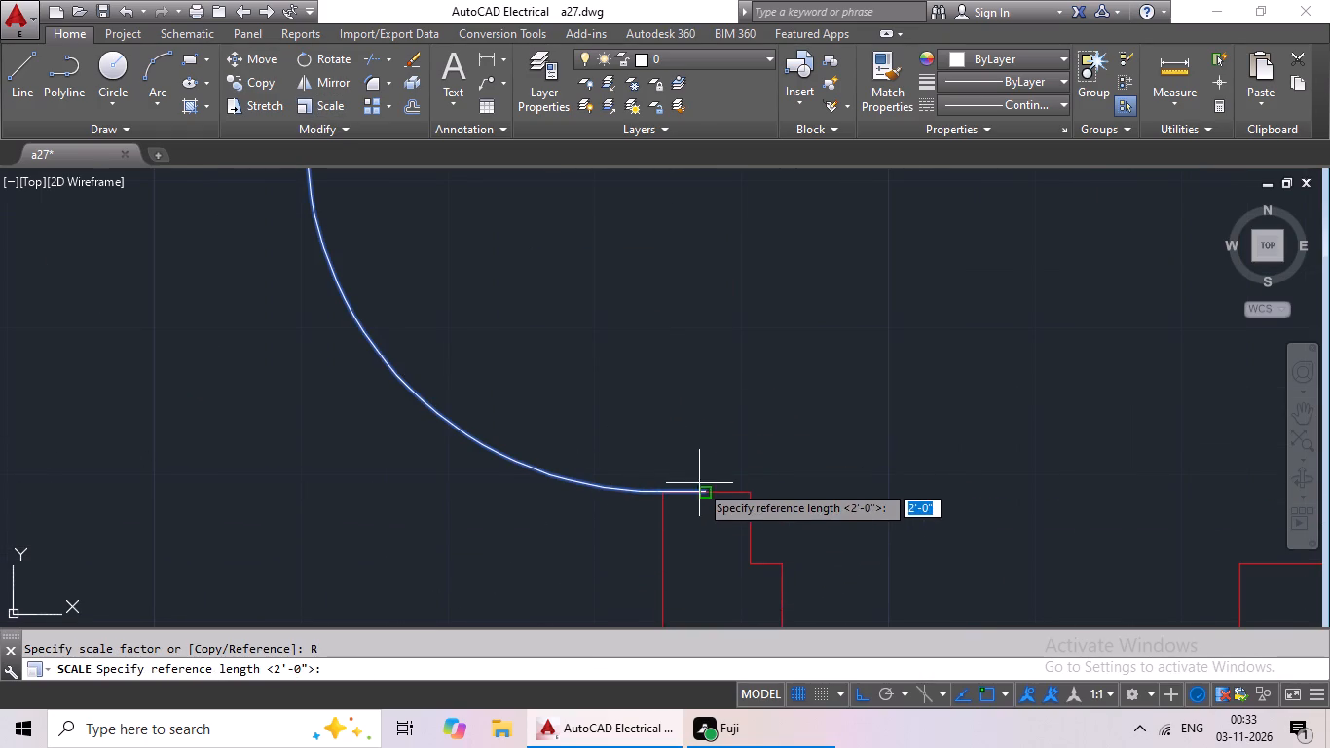
{"action": "left_click", "coordinate": [704, 490]}
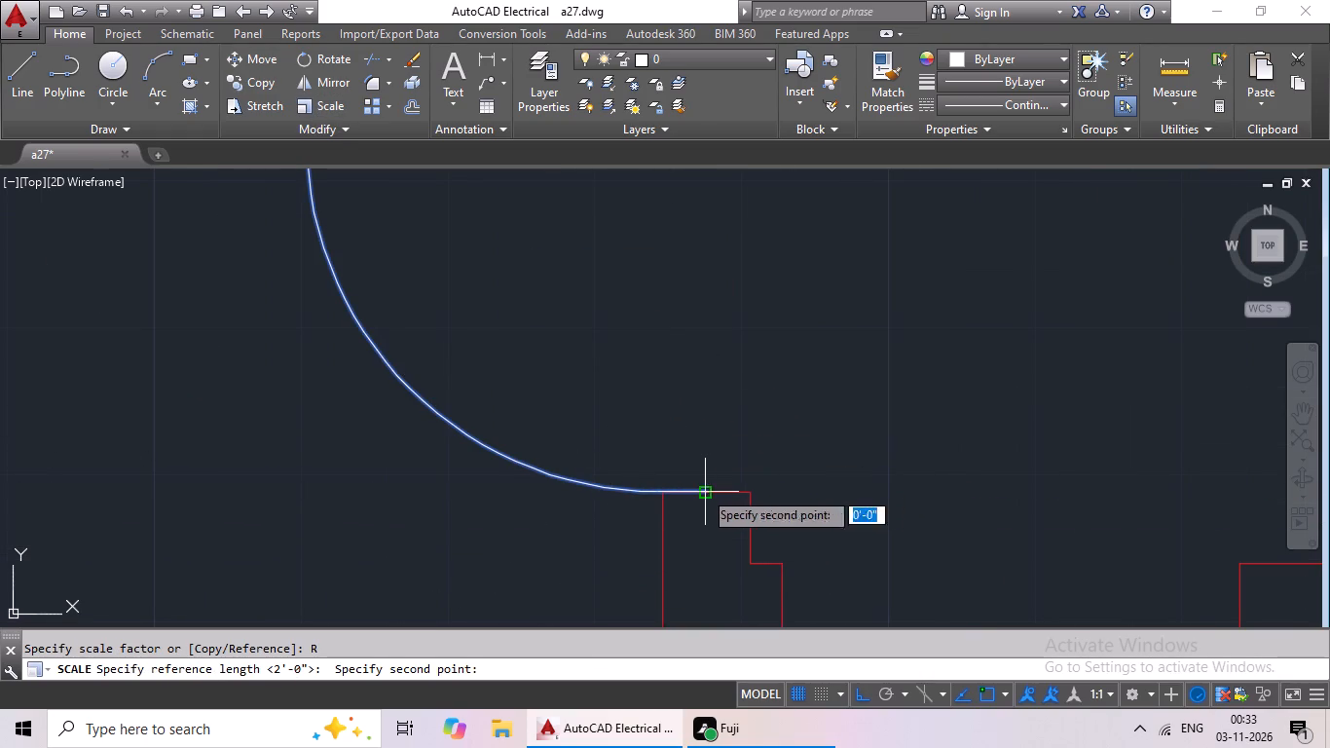
{"action": "middle_click_drag", "start_coordinate": [693, 365], "coordinate": [656, 579]}
{"action": "left_click", "coordinate": [669, 355]}
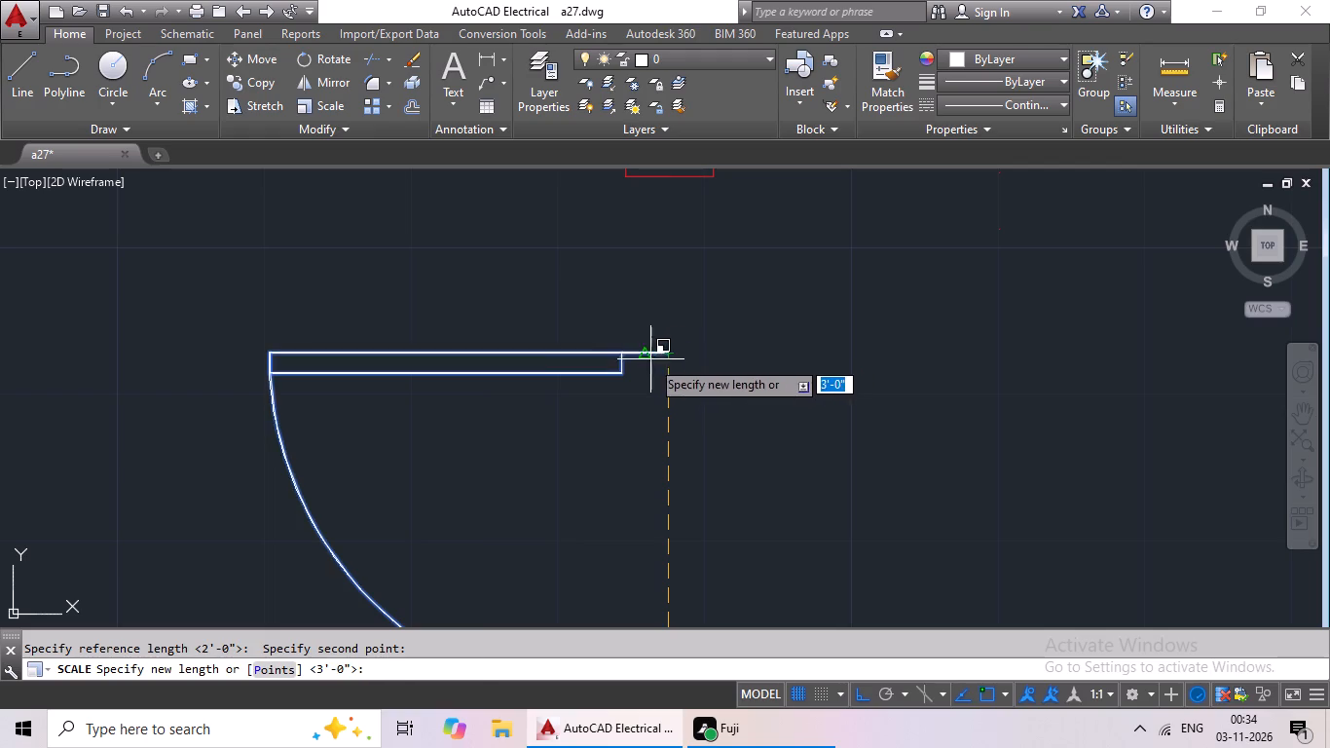
{"action": "middle_click_drag", "start_coordinate": [659, 297], "coordinate": [636, 430]}
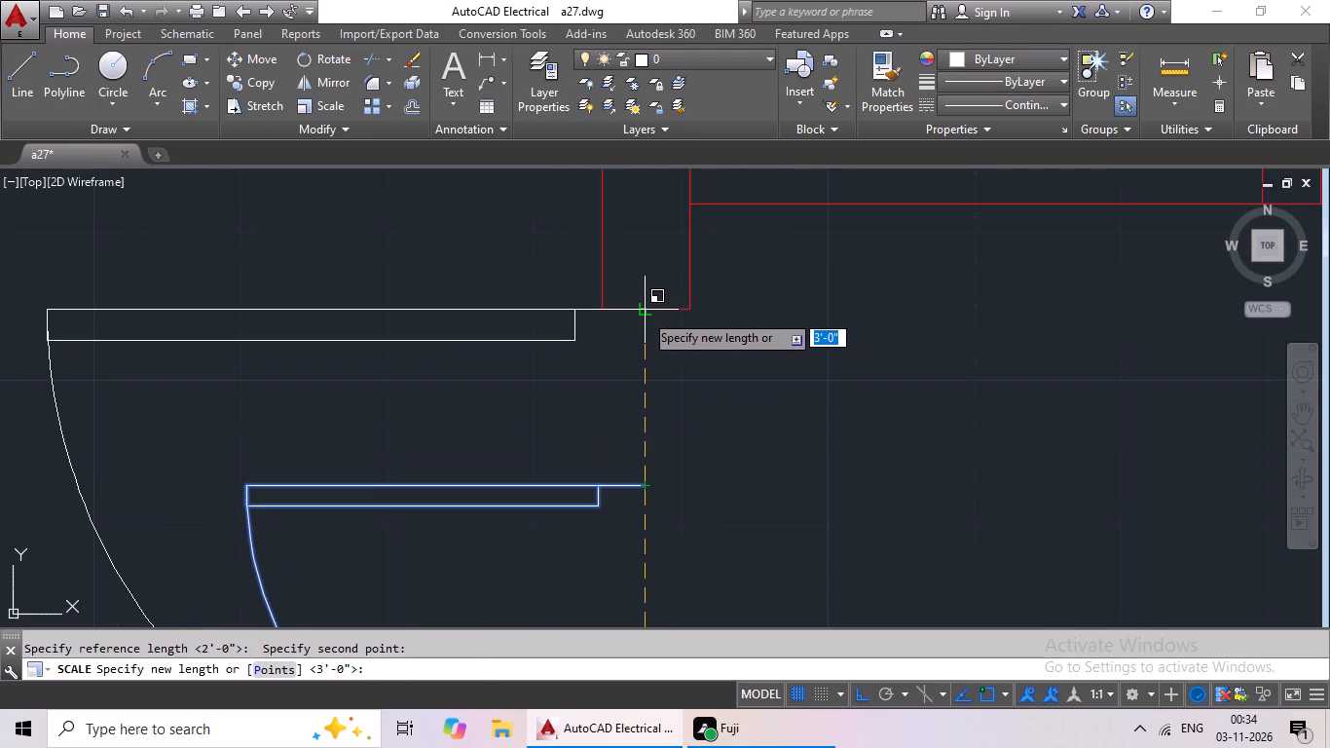
{"action": "left_click", "coordinate": [644, 313]}
Copy the right-hand toilet's entrance door and paste it in the unit entrance right of the stair, arc end on the lower jamb.
{"action": "scroll", "coordinate": [758, 339], "scroll_direction": "down", "scroll_amount": 3}
{"action": "middle_click_drag", "start_coordinate": [831, 398], "coordinate": [617, 363]}
{"action": "scroll", "coordinate": [633, 361], "scroll_direction": "down", "scroll_amount": 2}
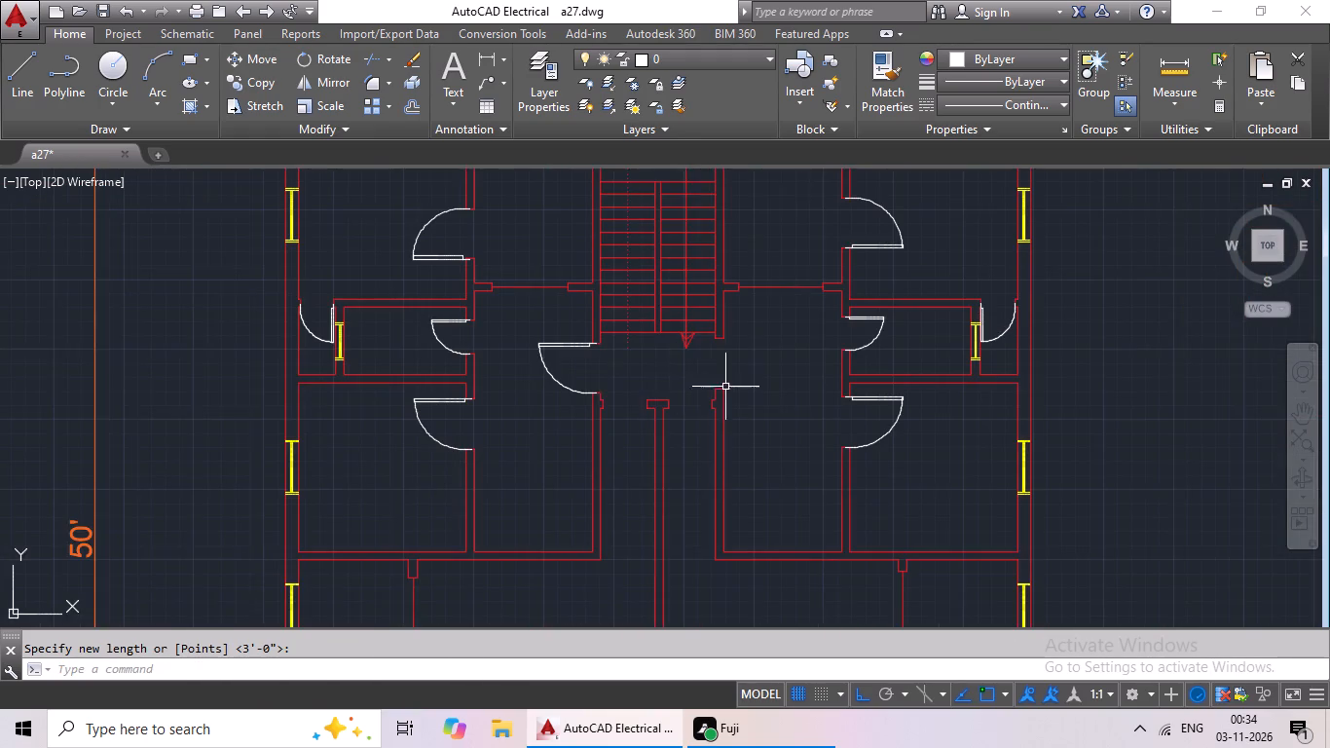
{"action": "middle_click_drag", "start_coordinate": [725, 387], "coordinate": [698, 420]}
{"action": "left_click", "coordinate": [842, 376]}
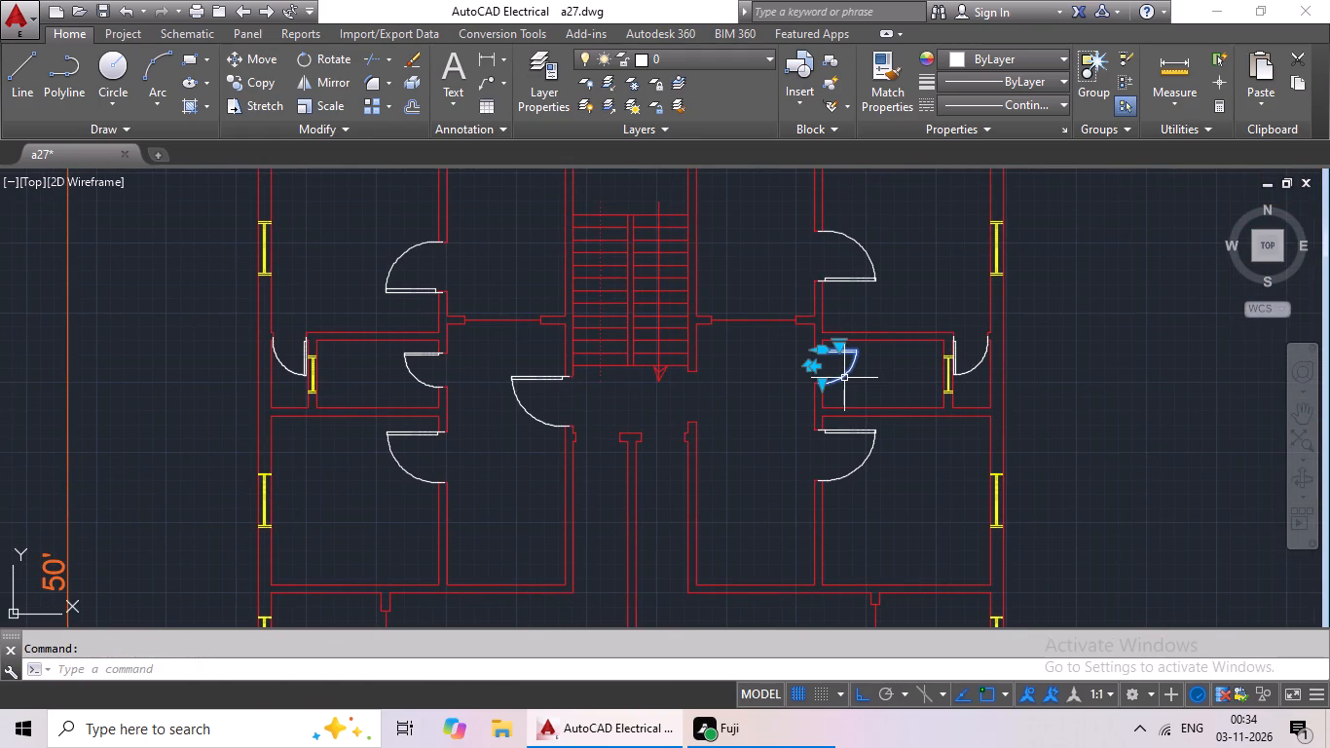
{"action": "key", "text": "ctrl+c"}
{"action": "key", "text": "ctrl+v"}
{"action": "scroll", "coordinate": [686, 416], "scroll_direction": "up", "scroll_amount": 3}
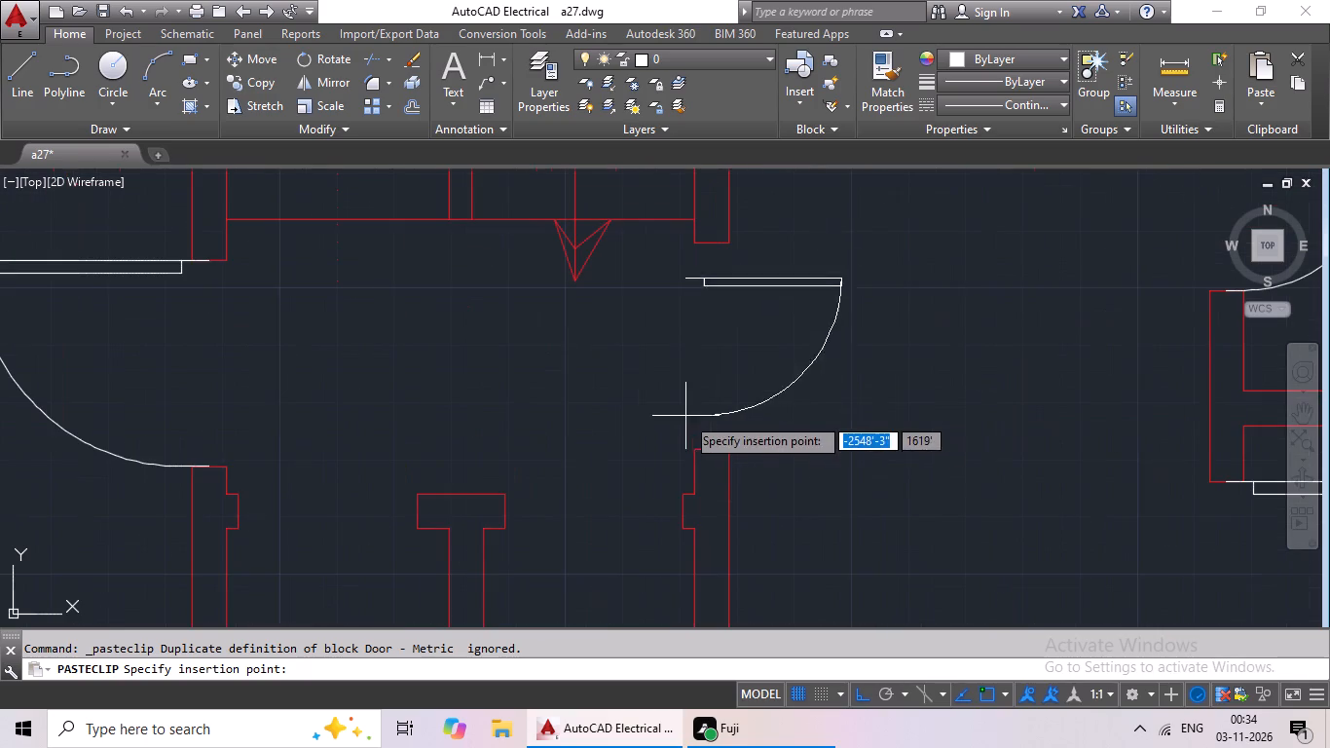
{"action": "left_click", "coordinate": [708, 449]}
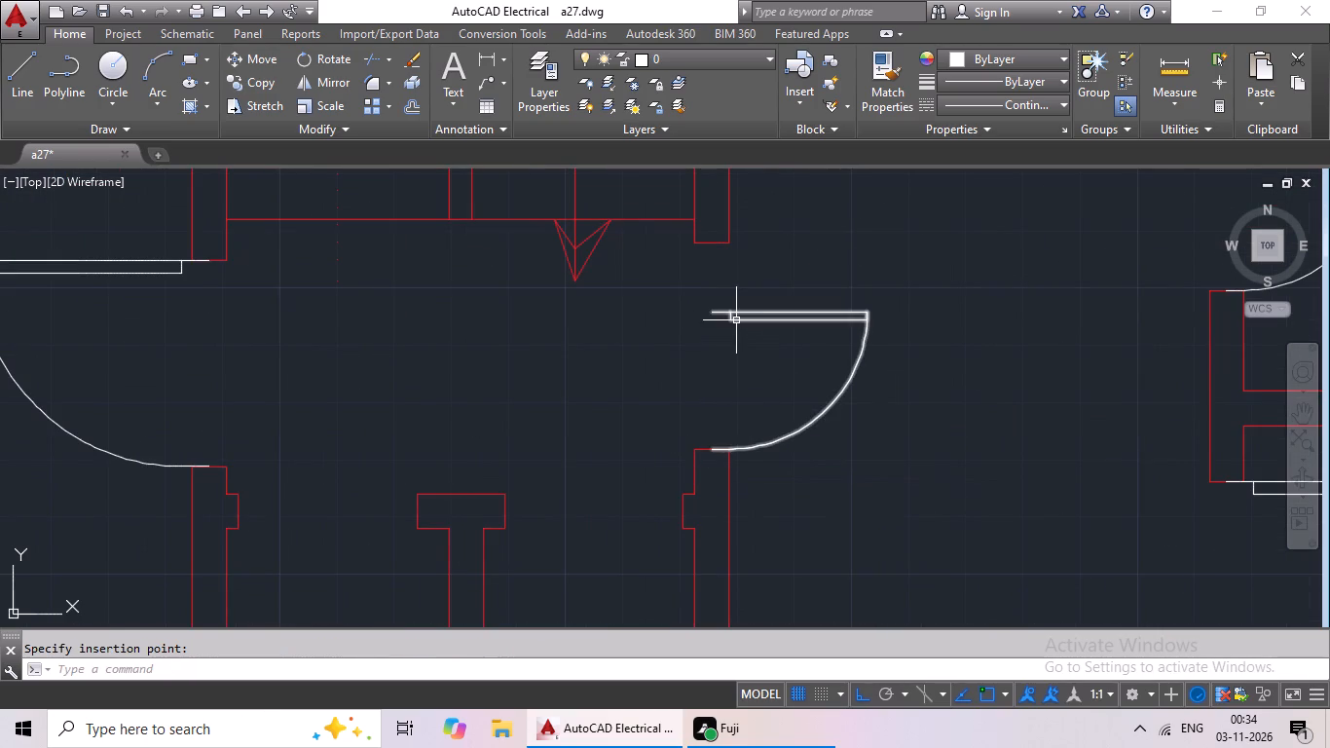
Scale the right-hand unit entrance door by reference from its arc end, matching its width to the upper jamb beside the stair.
{"action": "left_click", "coordinate": [736, 318]}
{"action": "left_click", "coordinate": [322, 106]}
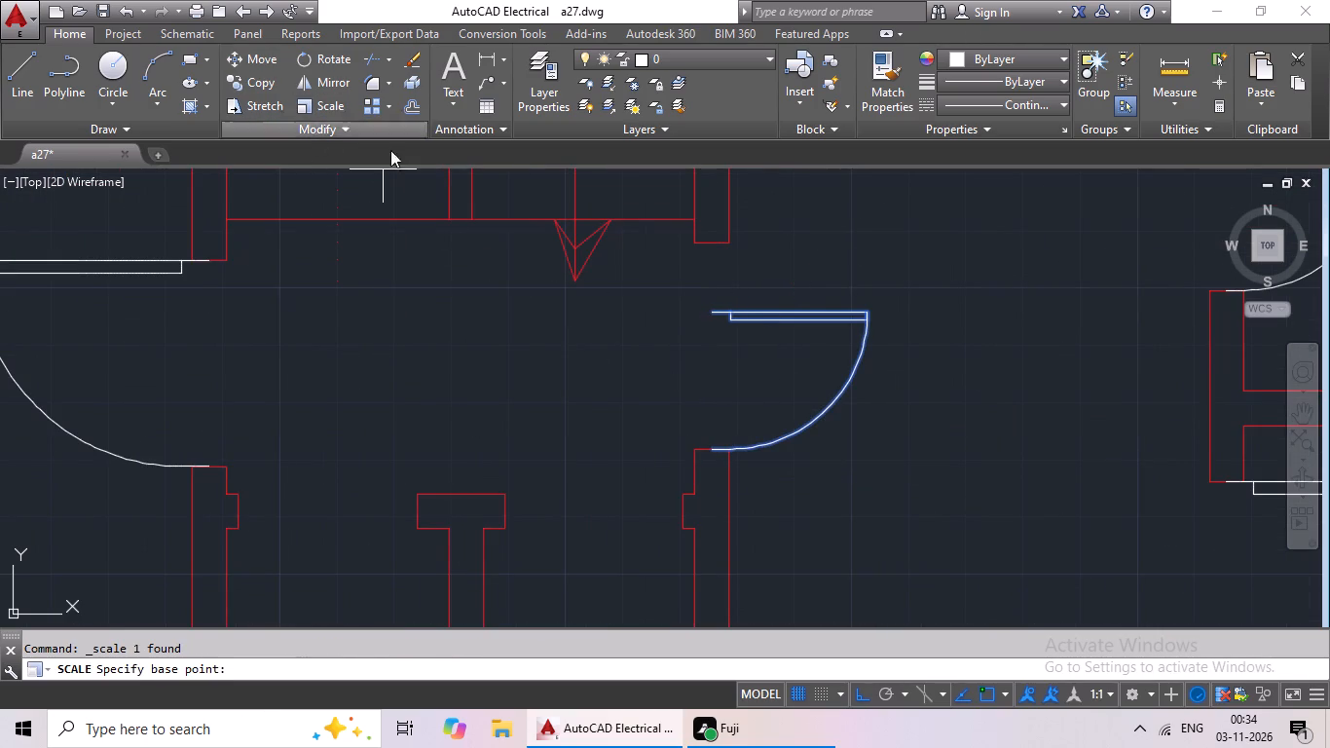
{"action": "scroll", "coordinate": [712, 455], "scroll_direction": "up", "scroll_amount": 3}
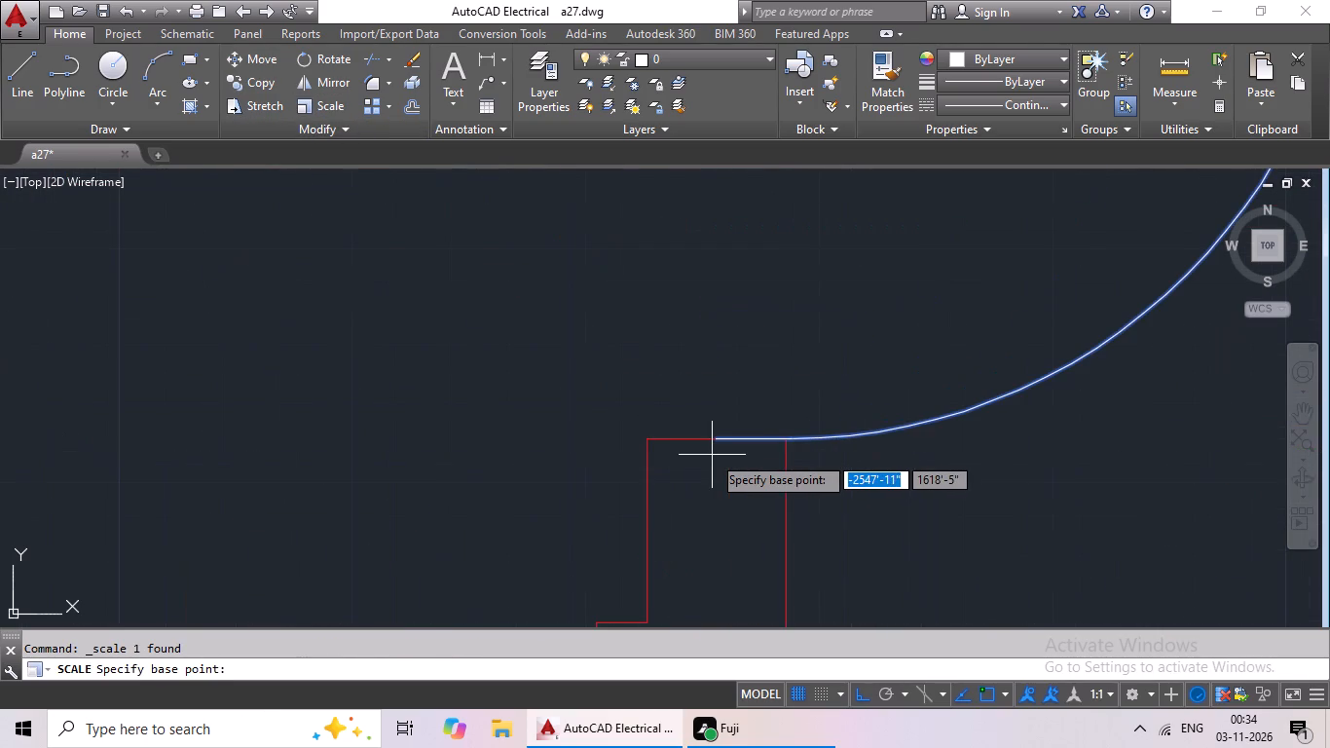
{"action": "left_click_drag", "start_coordinate": [719, 437], "coordinate": [719, 424]}
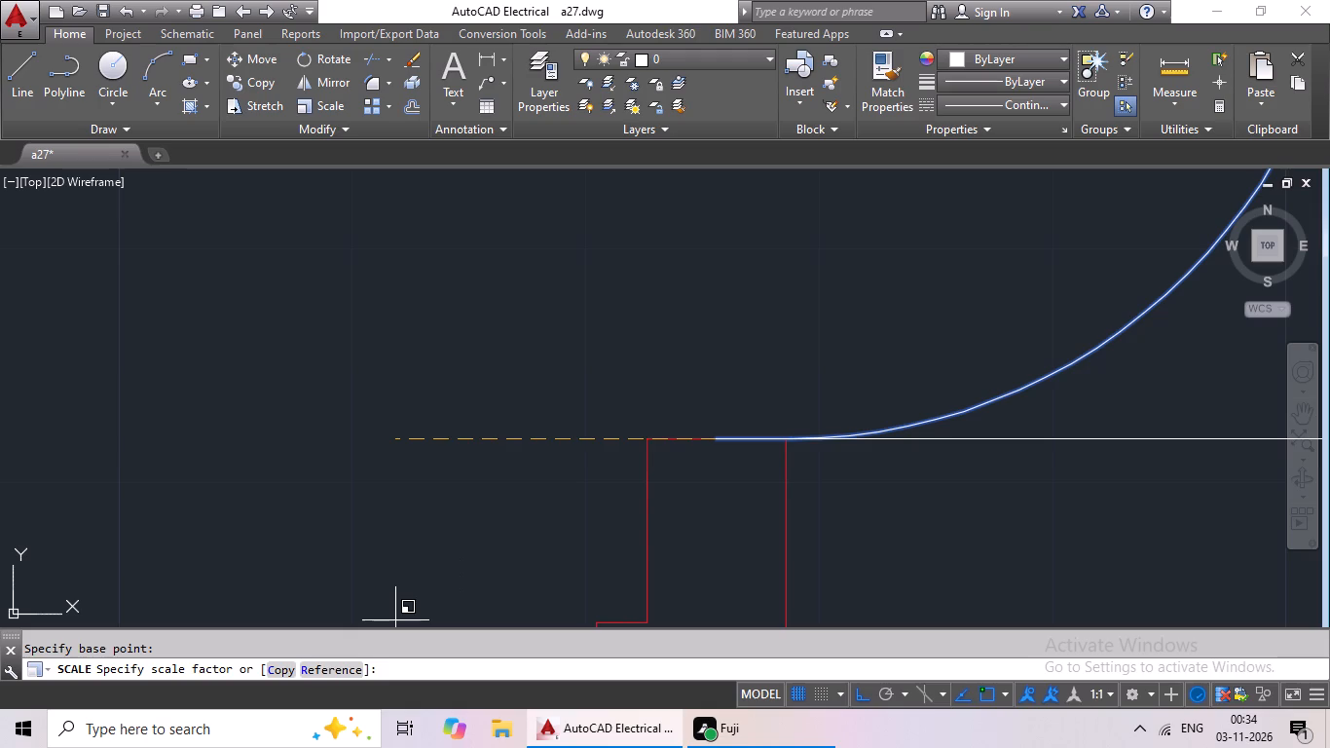
{"action": "left_click", "coordinate": [334, 677]}
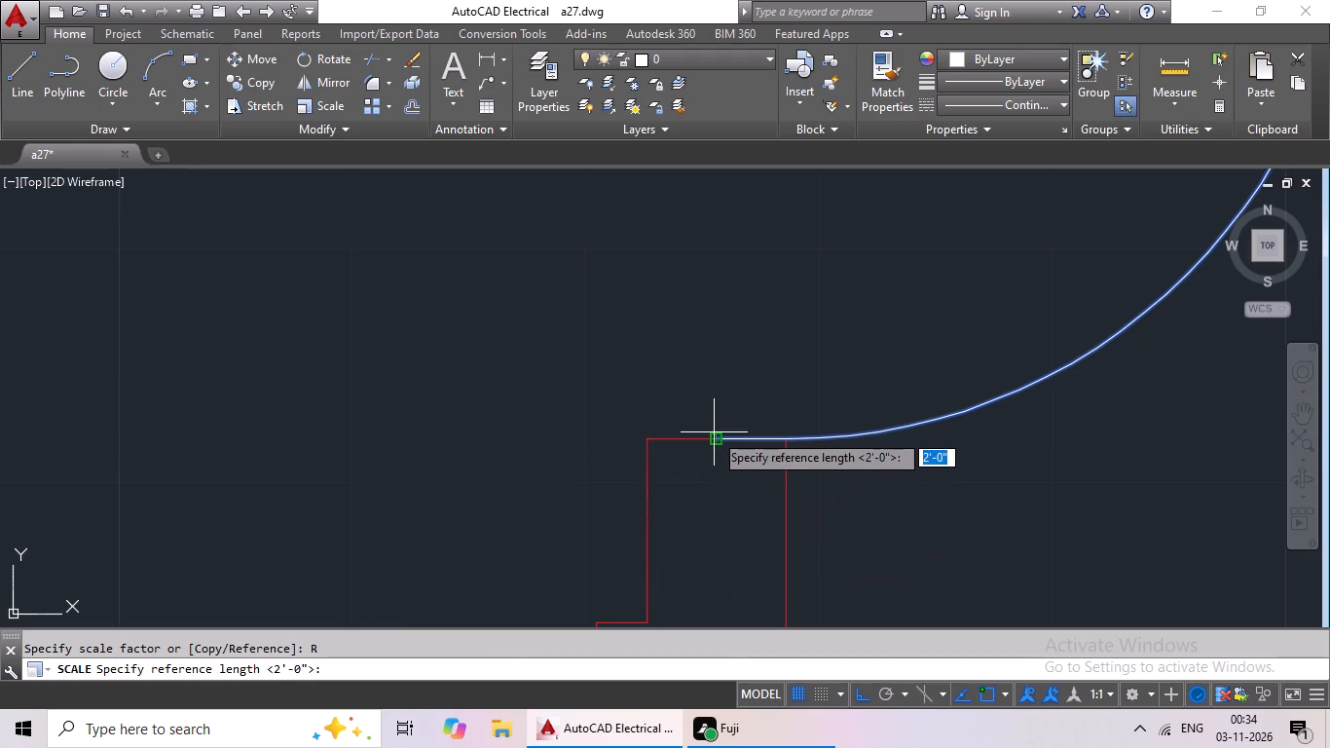
{"action": "left_click", "coordinate": [719, 441]}
{"action": "middle_click_drag", "start_coordinate": [690, 382], "coordinate": [689, 387]}
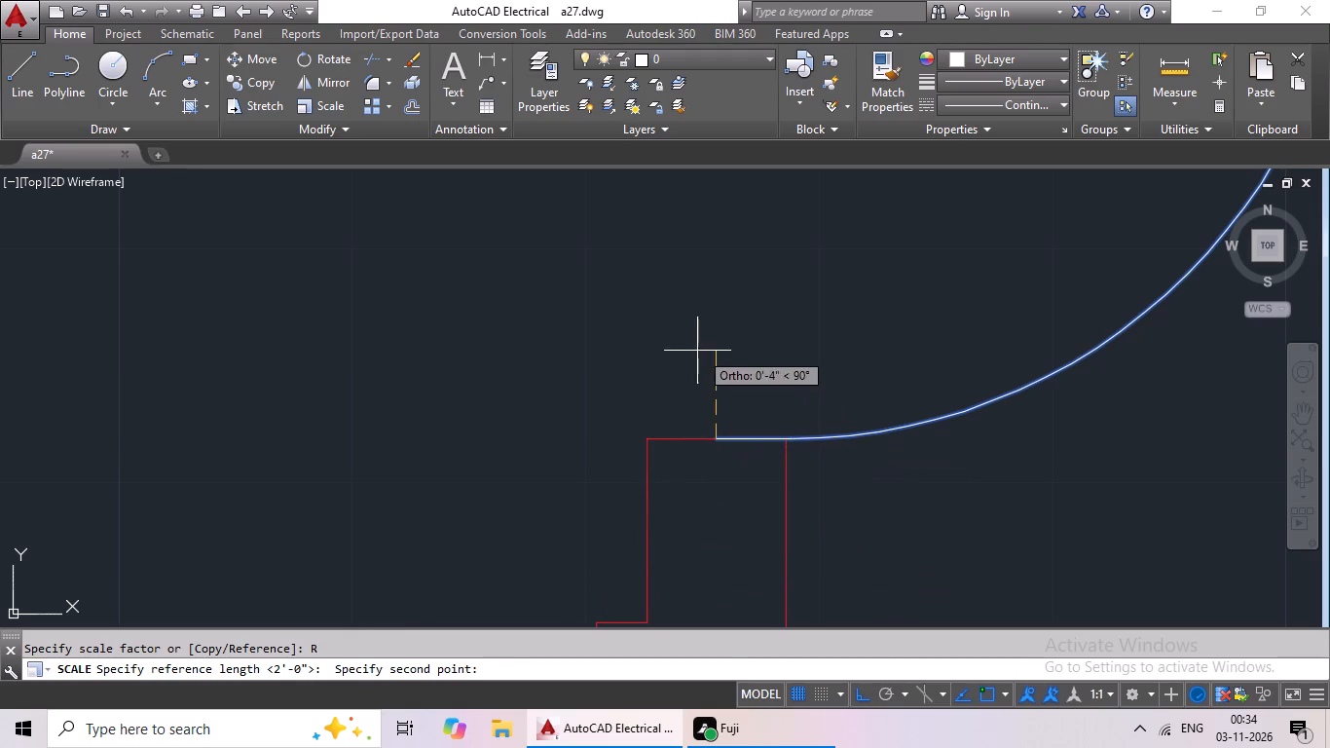
{"action": "middle_click_drag", "start_coordinate": [689, 387], "coordinate": [657, 597]}
{"action": "scroll", "coordinate": [697, 508], "scroll_direction": "down", "scroll_amount": 2}
{"action": "middle_click_drag", "start_coordinate": [698, 499], "coordinate": [695, 558]}
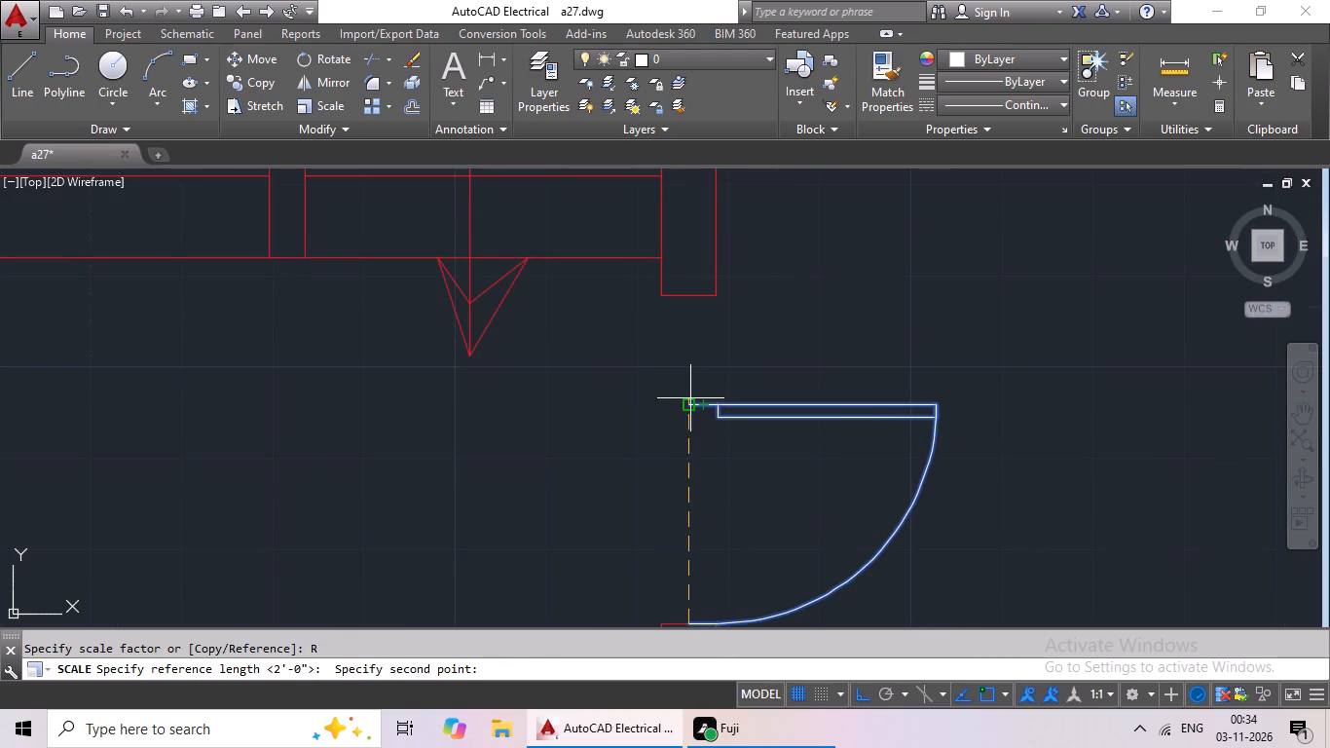
{"action": "left_click", "coordinate": [689, 405]}
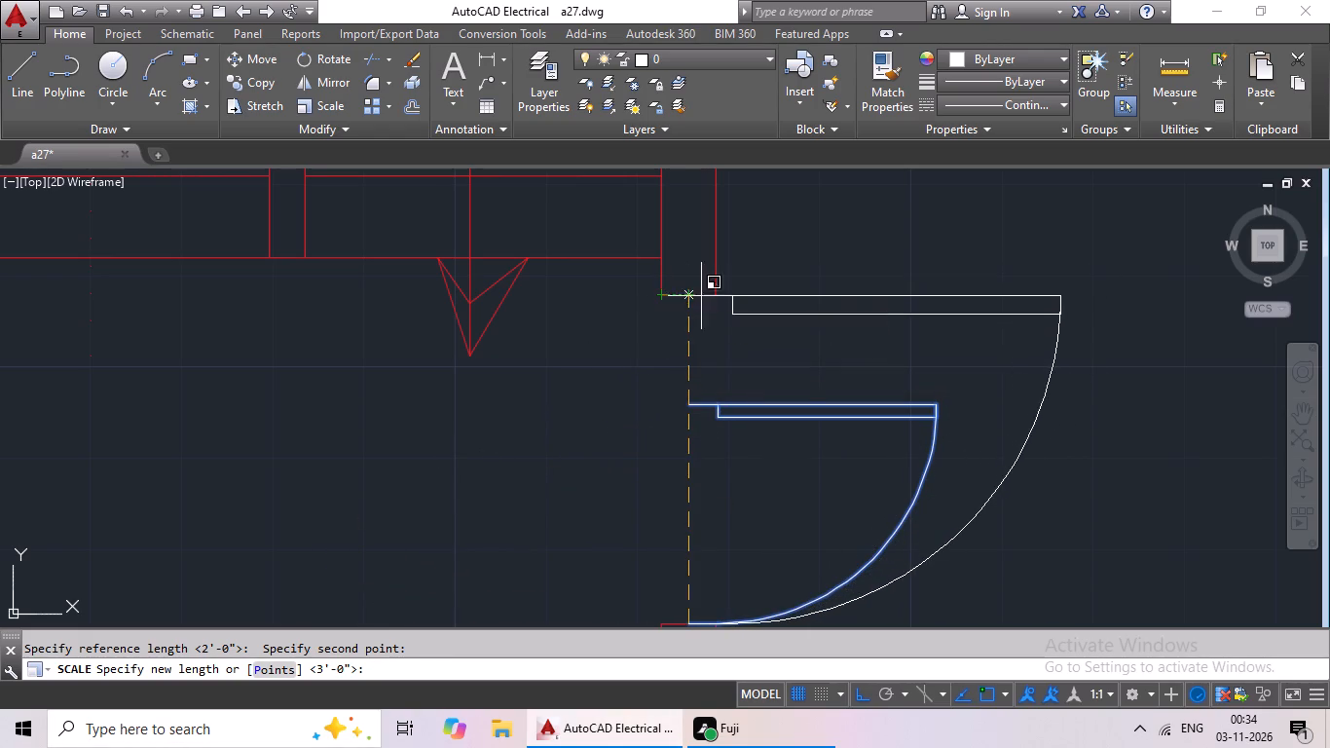
{"action": "left_click", "coordinate": [686, 295]}
Copy the small door beside the right-hand toilet's window and paste it right of the T-shaped pier below the stair, leaf side on the pier.
{"action": "scroll", "coordinate": [725, 301], "scroll_direction": "down", "scroll_amount": 3}
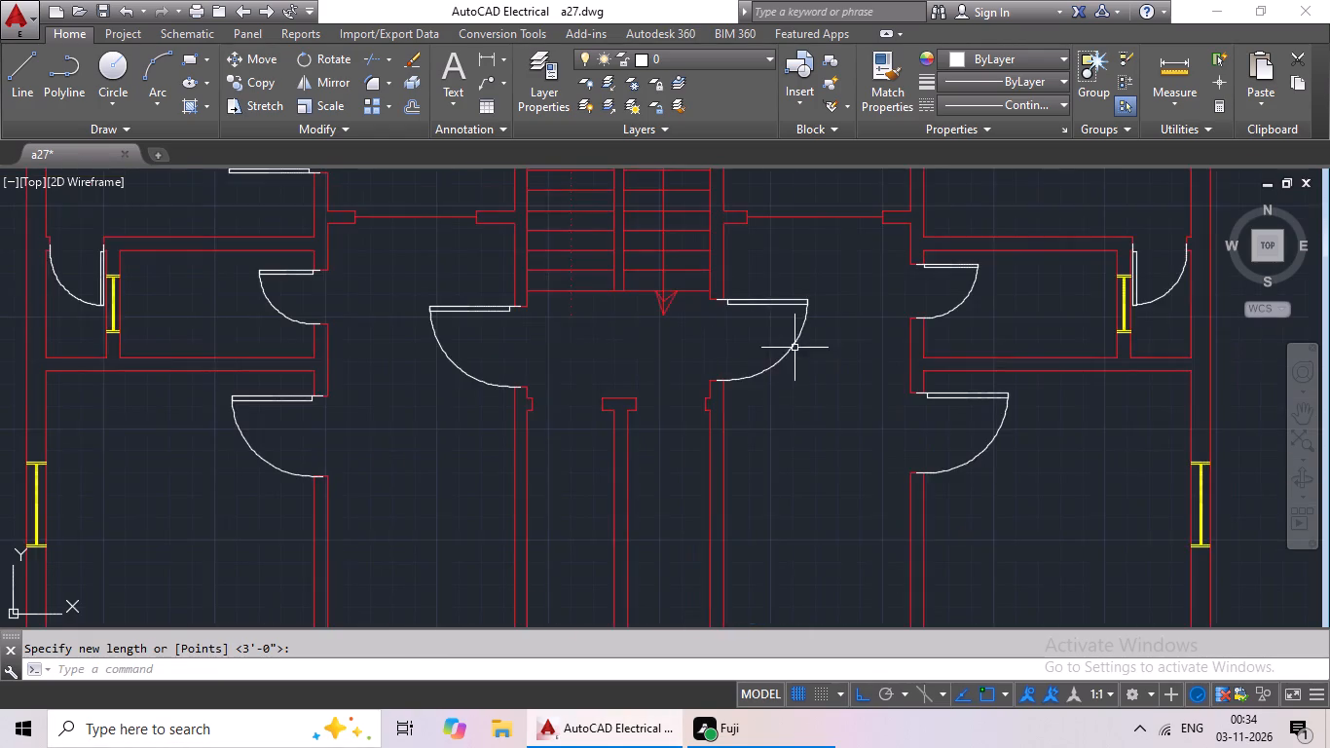
{"action": "scroll", "coordinate": [794, 352], "scroll_direction": "down", "scroll_amount": 1}
{"action": "middle_click_drag", "start_coordinate": [795, 380], "coordinate": [749, 399]}
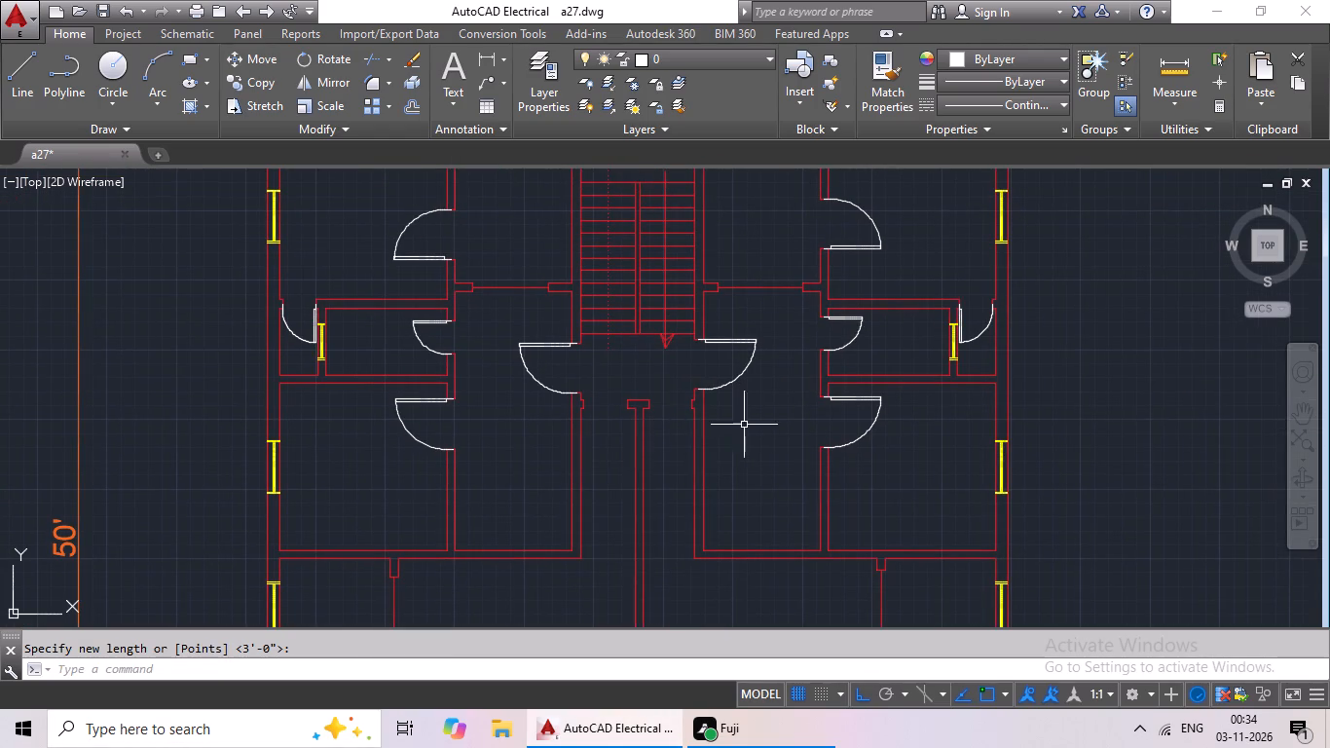
{"action": "left_click", "coordinate": [975, 342]}
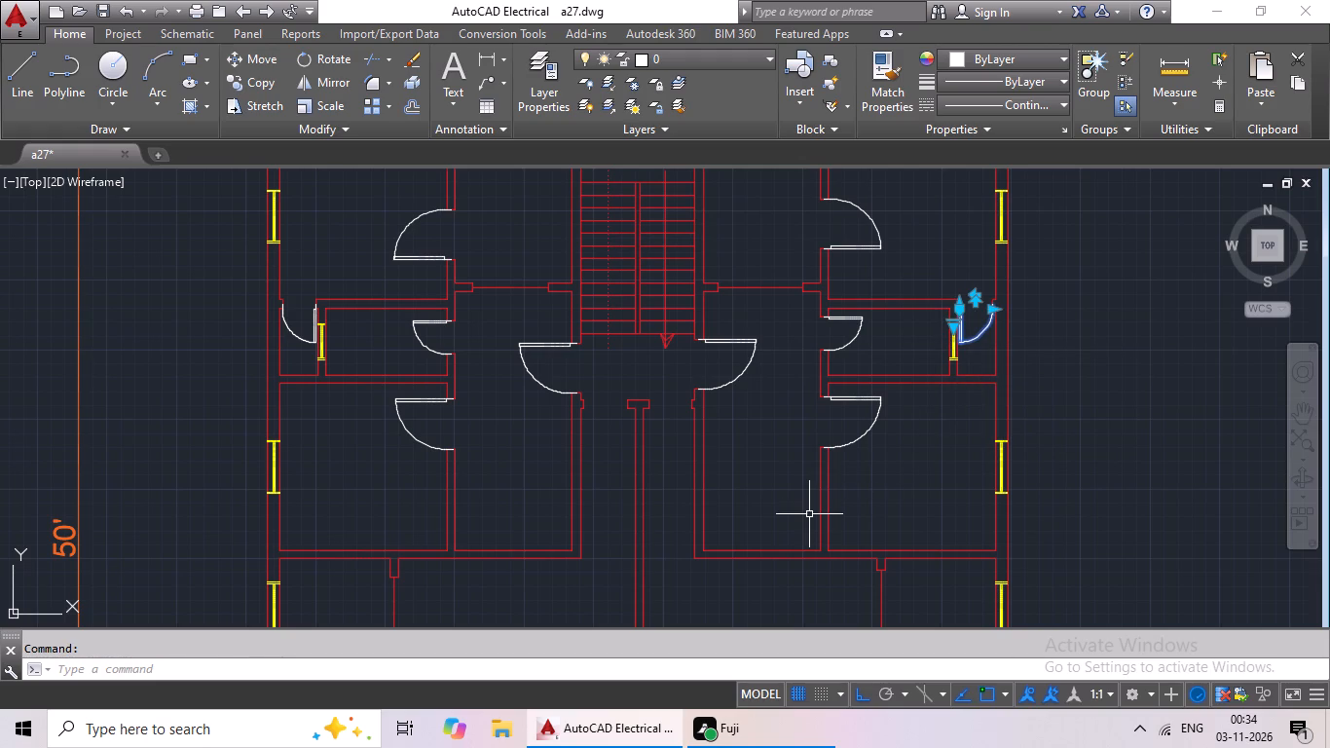
{"action": "key", "text": "ctrl+c"}
{"action": "key", "text": "ctrl+v"}
{"action": "scroll", "coordinate": [656, 415], "scroll_direction": "up", "scroll_amount": 3}
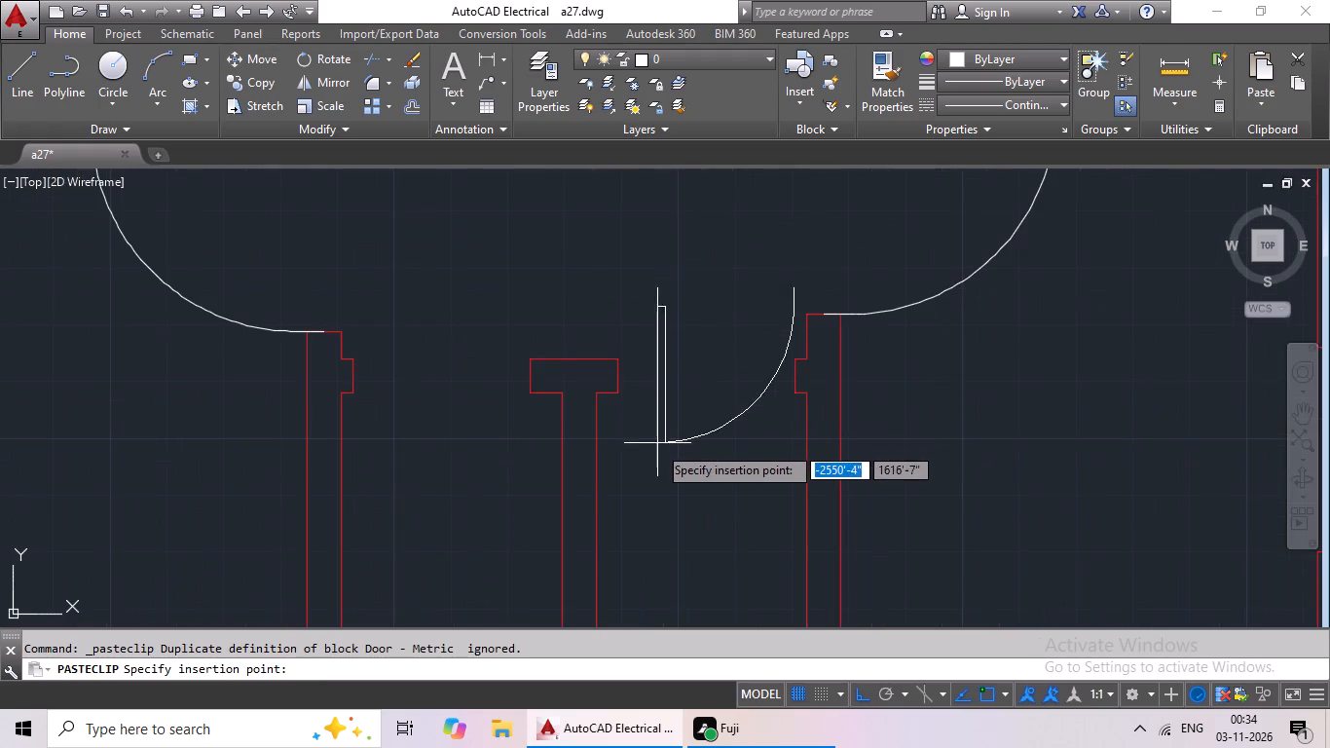
{"action": "scroll", "coordinate": [628, 507], "scroll_direction": "up", "scroll_amount": 2}
{"action": "scroll", "coordinate": [615, 533], "scroll_direction": "down", "scroll_amount": 1}
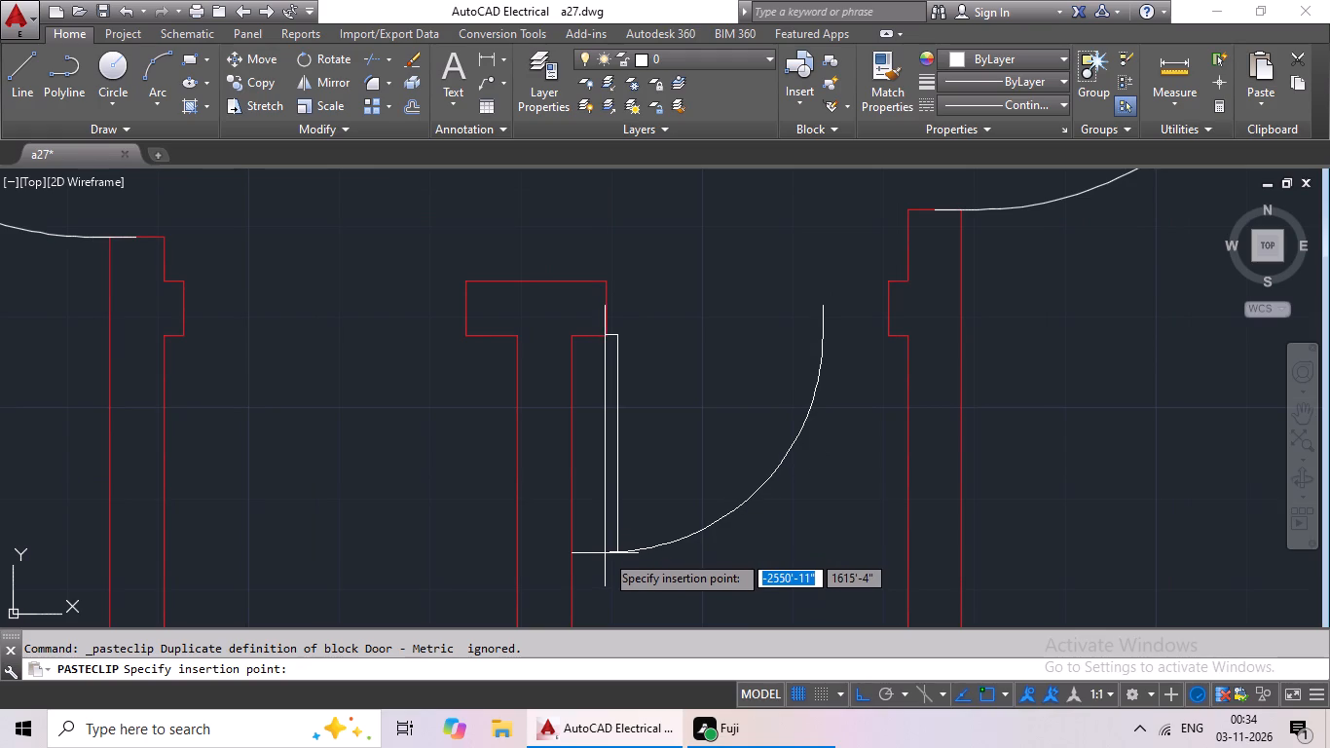
{"action": "left_click", "coordinate": [606, 553]}
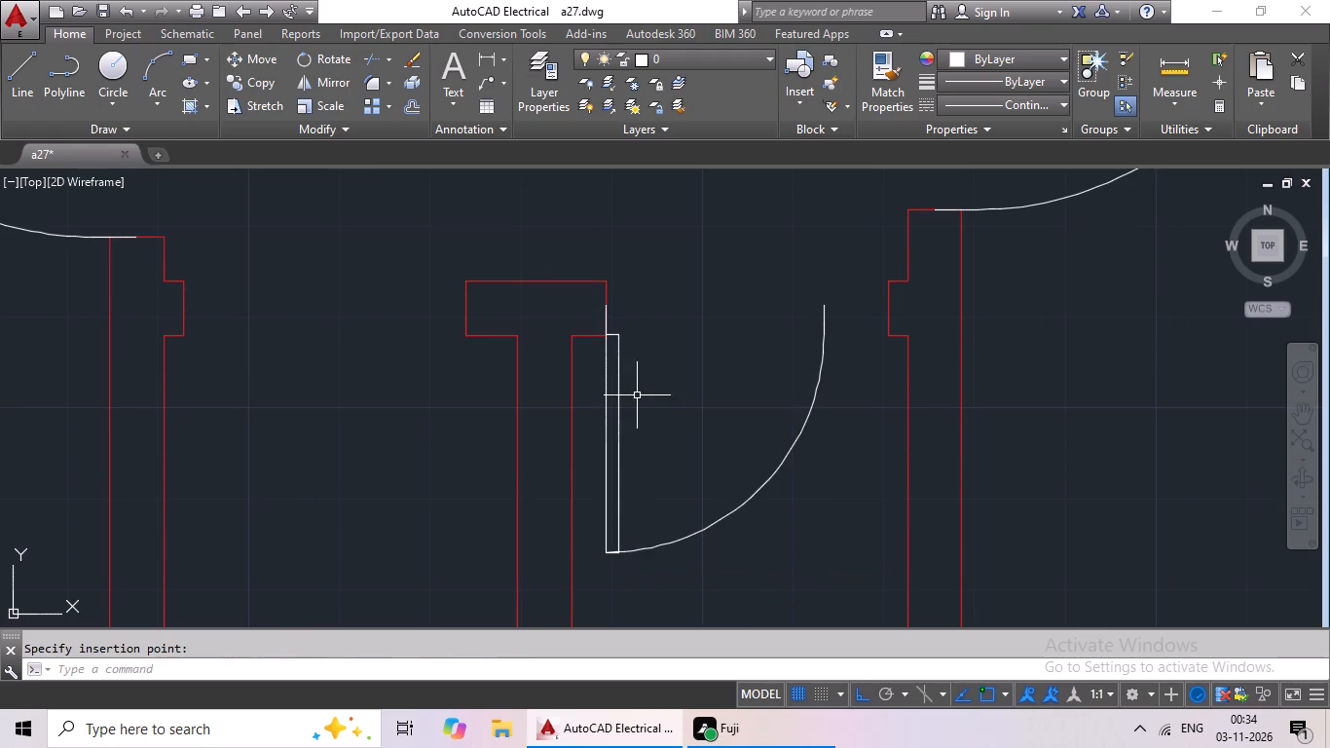
Scale the door right of the T-shaped pier by reference from its leaf side, matching its width to the opposite wall's jamb.
{"action": "left_click", "coordinate": [617, 407]}
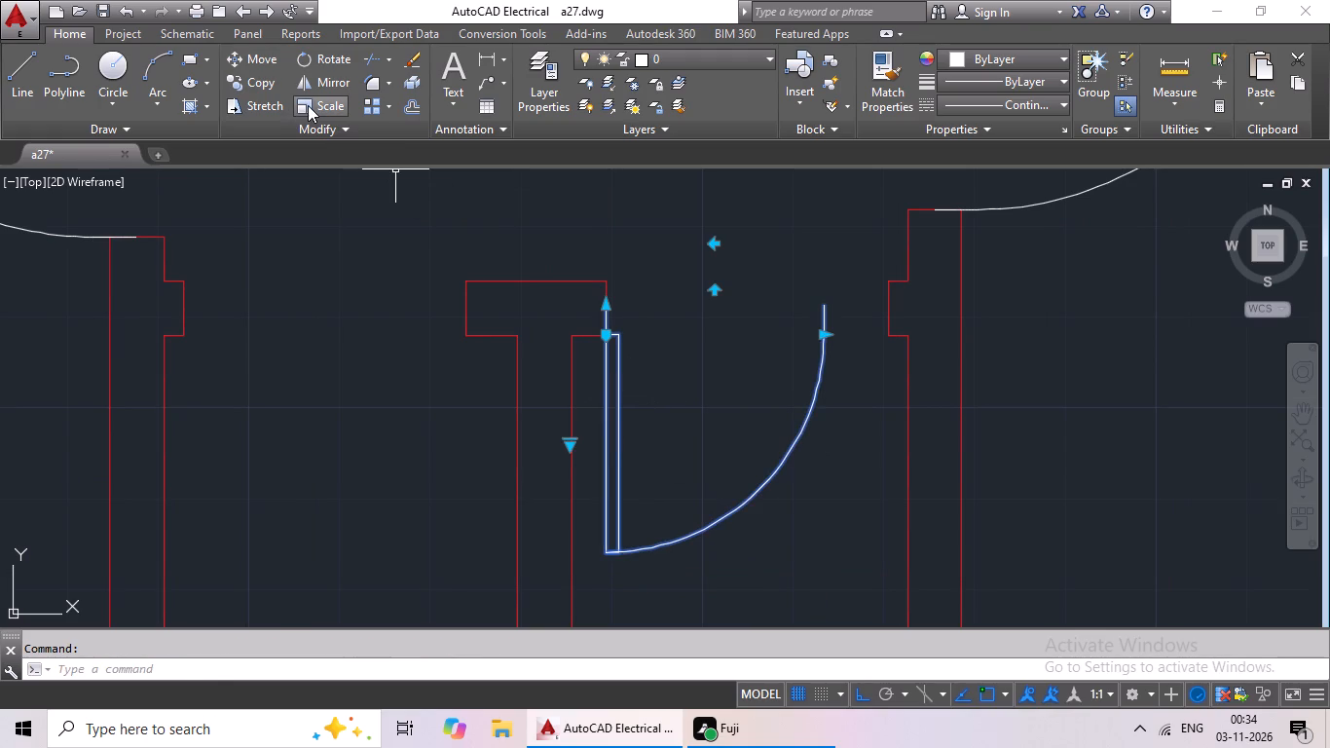
{"action": "left_click", "coordinate": [309, 104]}
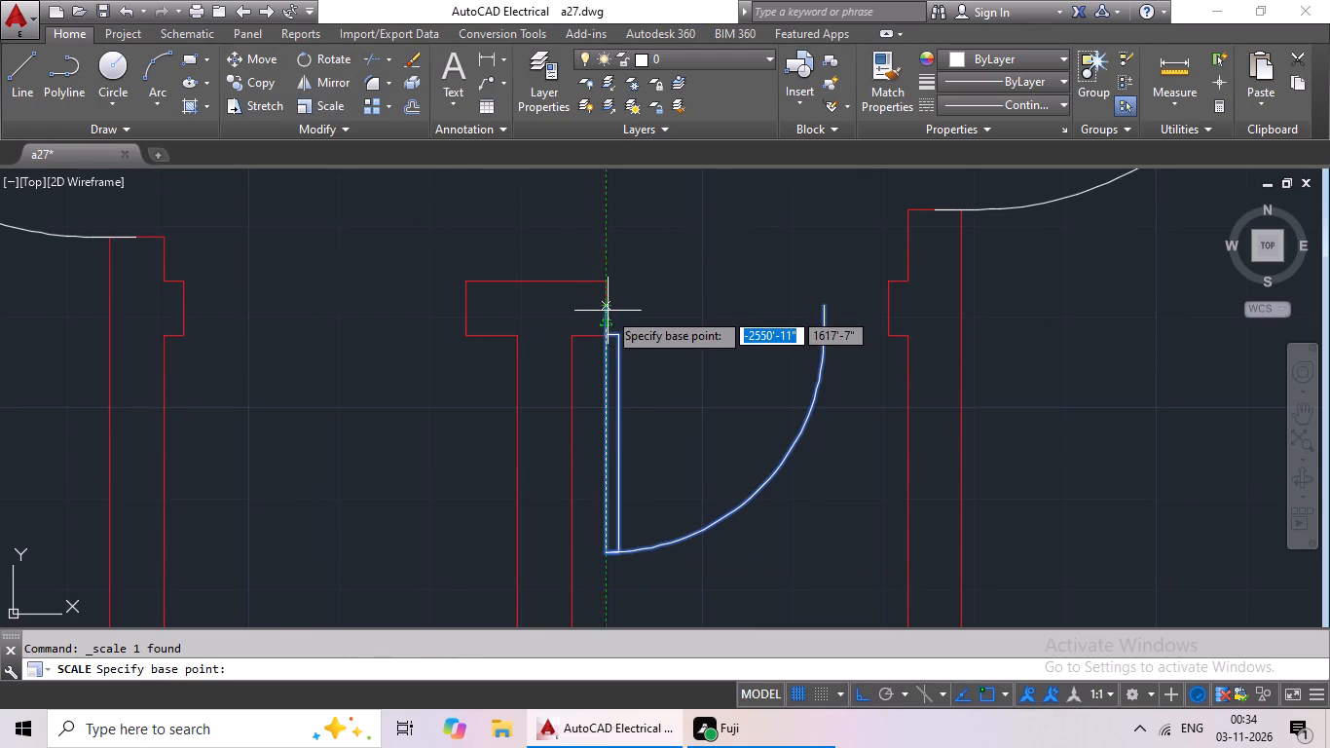
{"action": "left_click", "coordinate": [606, 313]}
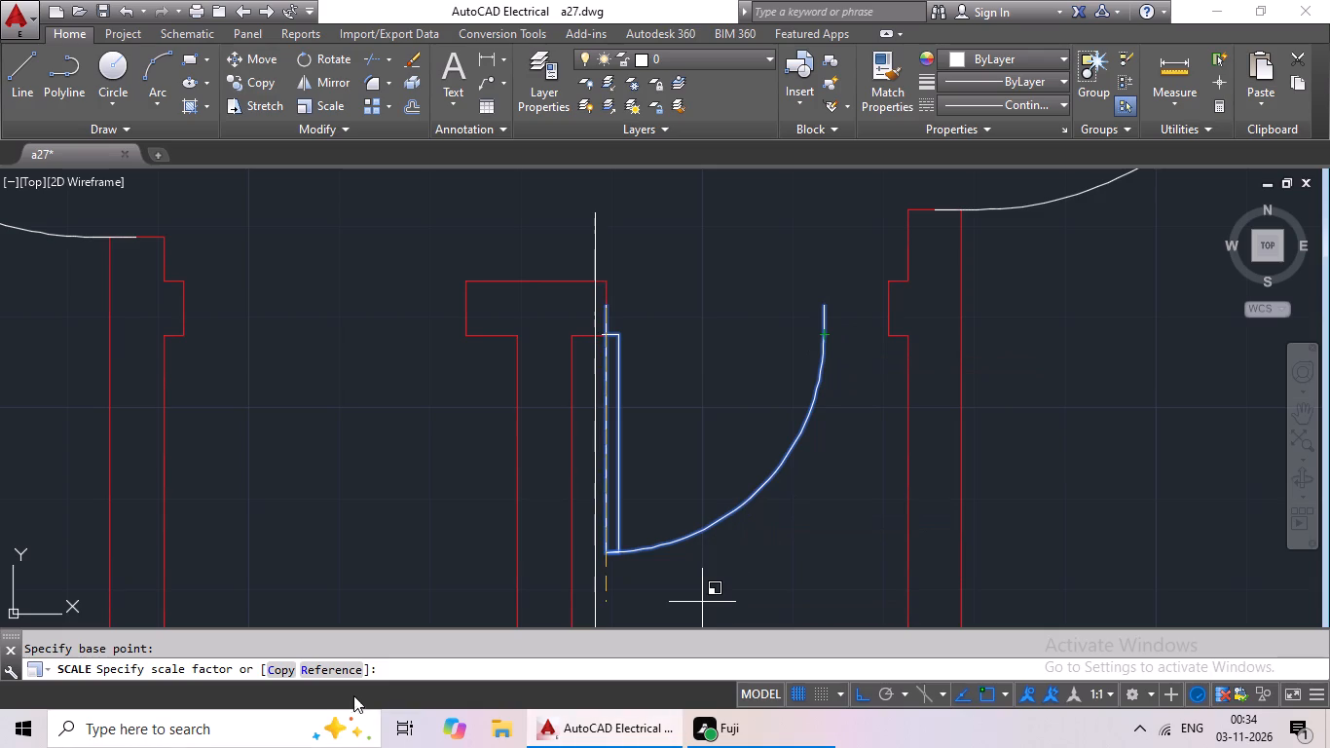
{"action": "left_click", "coordinate": [338, 671]}
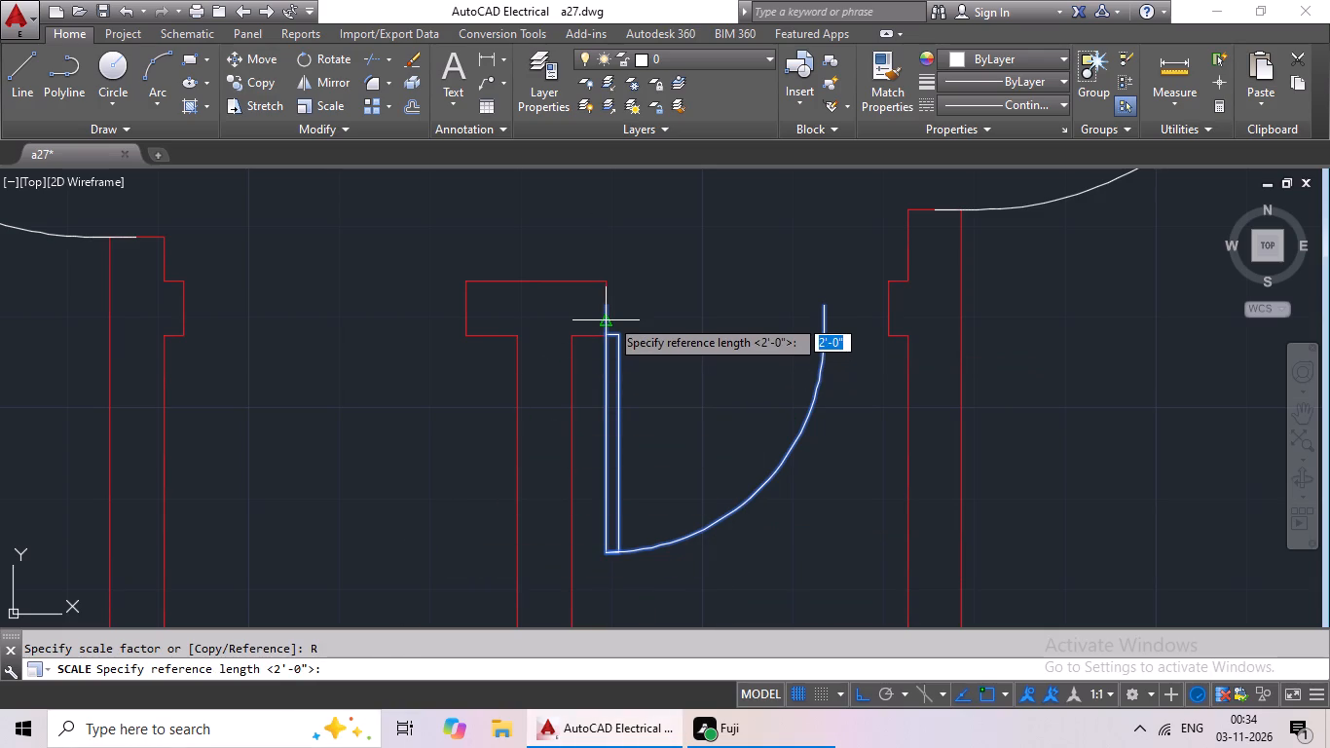
{"action": "left_click", "coordinate": [610, 312]}
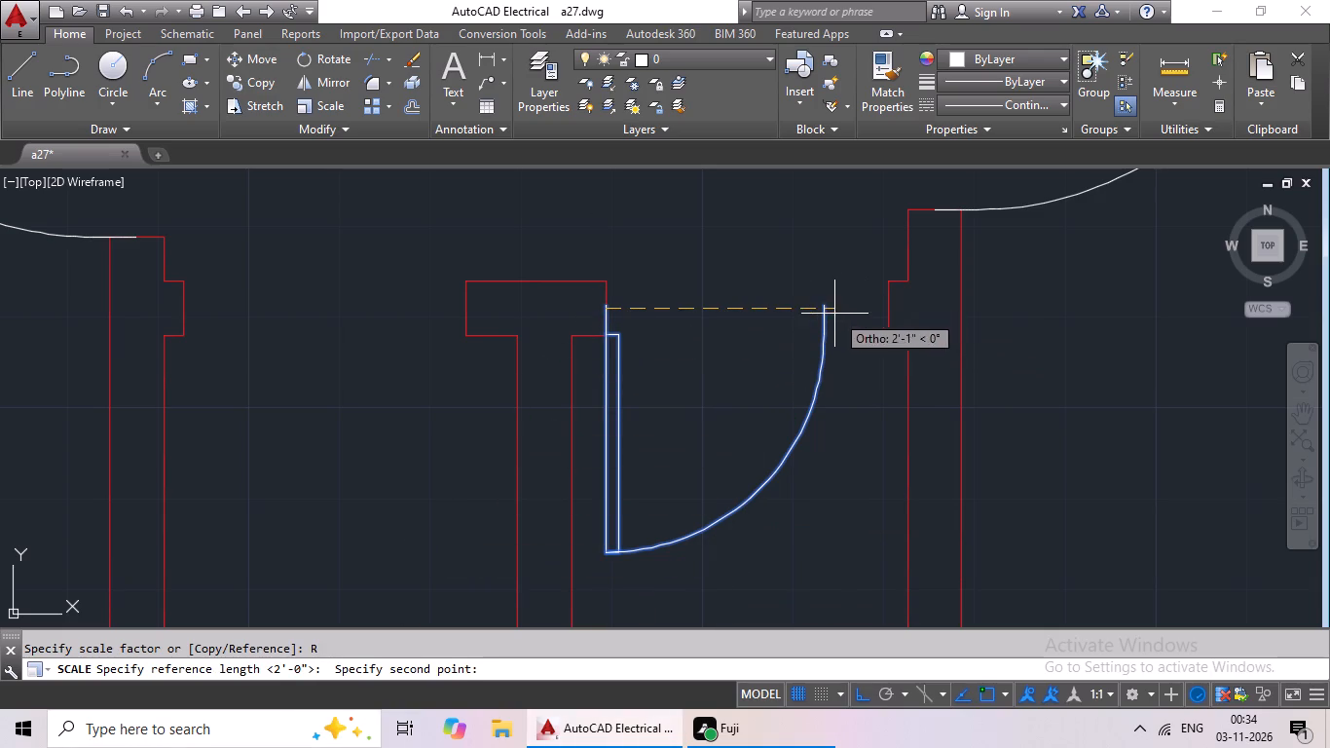
{"action": "left_click", "coordinate": [822, 311]}
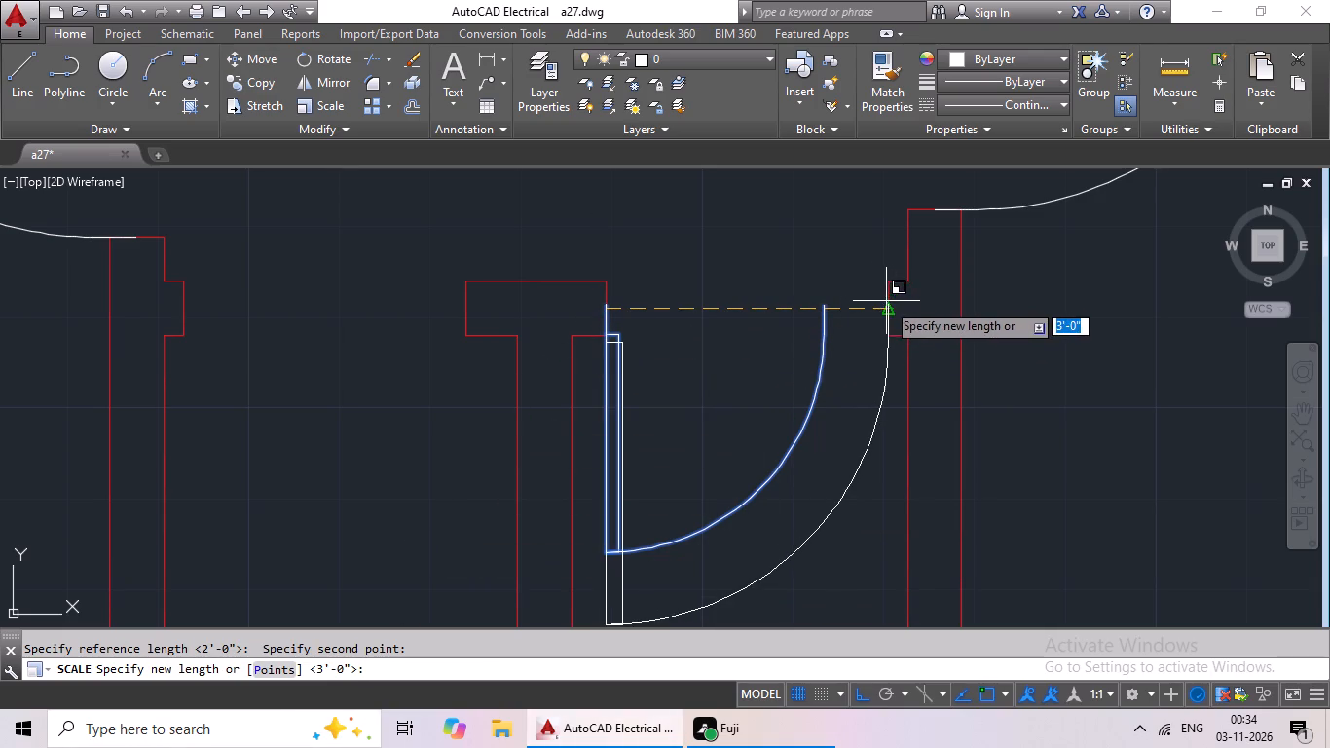
{"action": "left_click", "coordinate": [887, 302]}
Copy the small door beside the left-hand toilet's window and paste it left of the T-shaped pier, arc end on the left wall's jamb.
{"action": "scroll", "coordinate": [881, 303], "scroll_direction": "down", "scroll_amount": 3}
{"action": "middle_click_drag", "start_coordinate": [714, 381], "coordinate": [748, 513]}
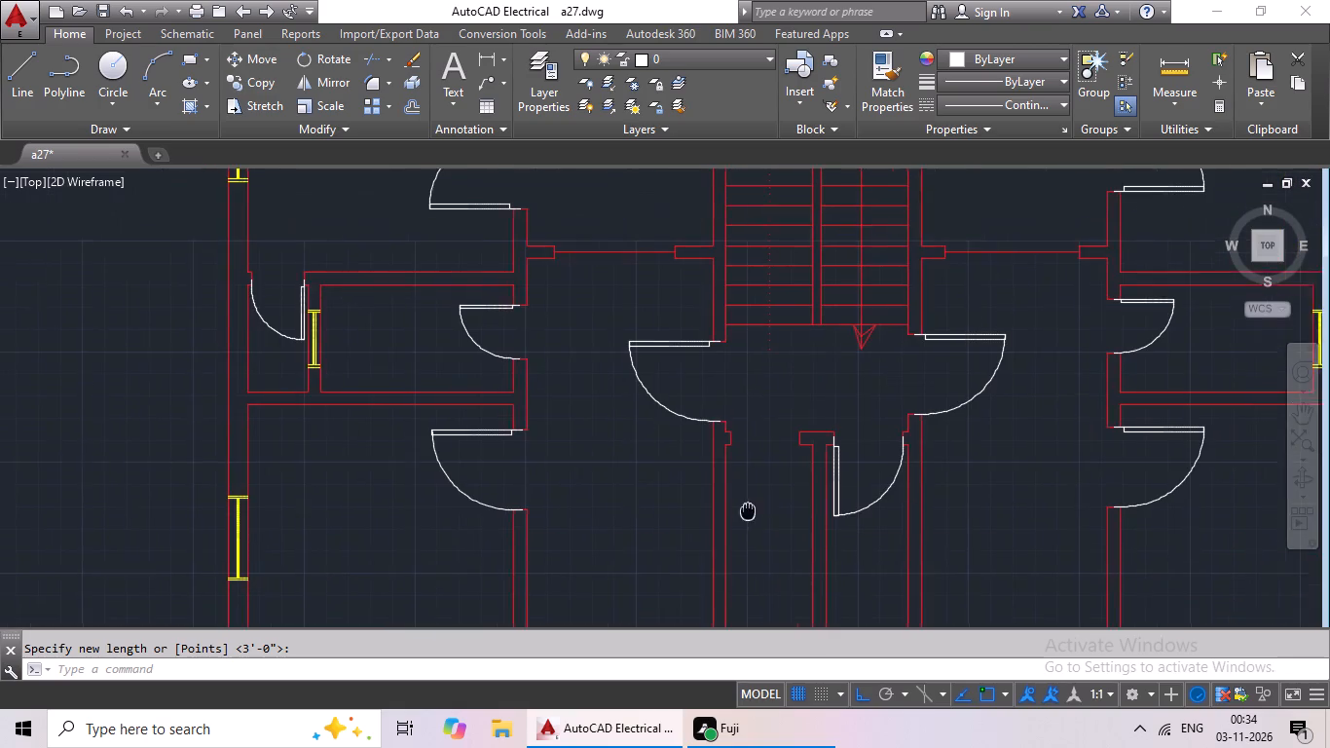
{"action": "left_click", "coordinate": [263, 336]}
{"action": "key", "text": "ctrl+c"}
{"action": "key", "text": "ctrl+v"}
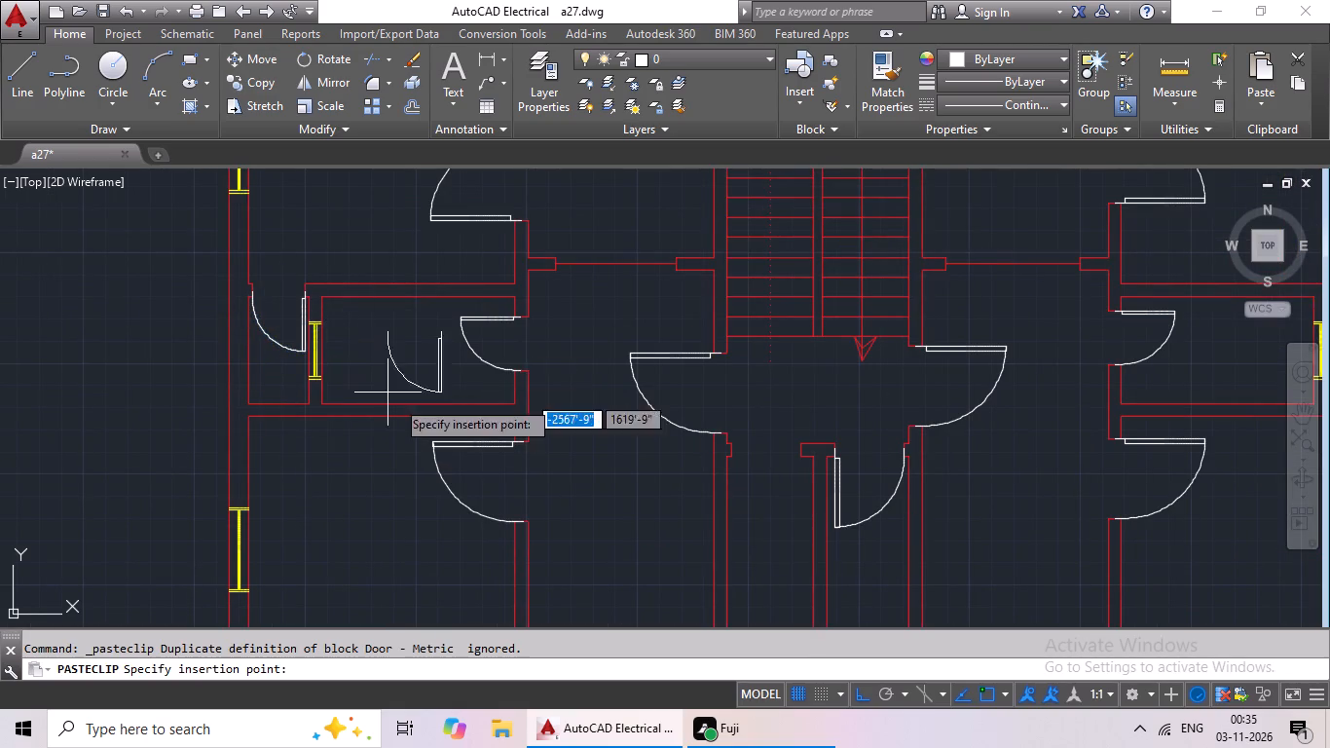
{"action": "scroll", "coordinate": [787, 503], "scroll_direction": "up", "scroll_amount": 2}
{"action": "scroll", "coordinate": [650, 519], "scroll_direction": "up", "scroll_amount": 1}
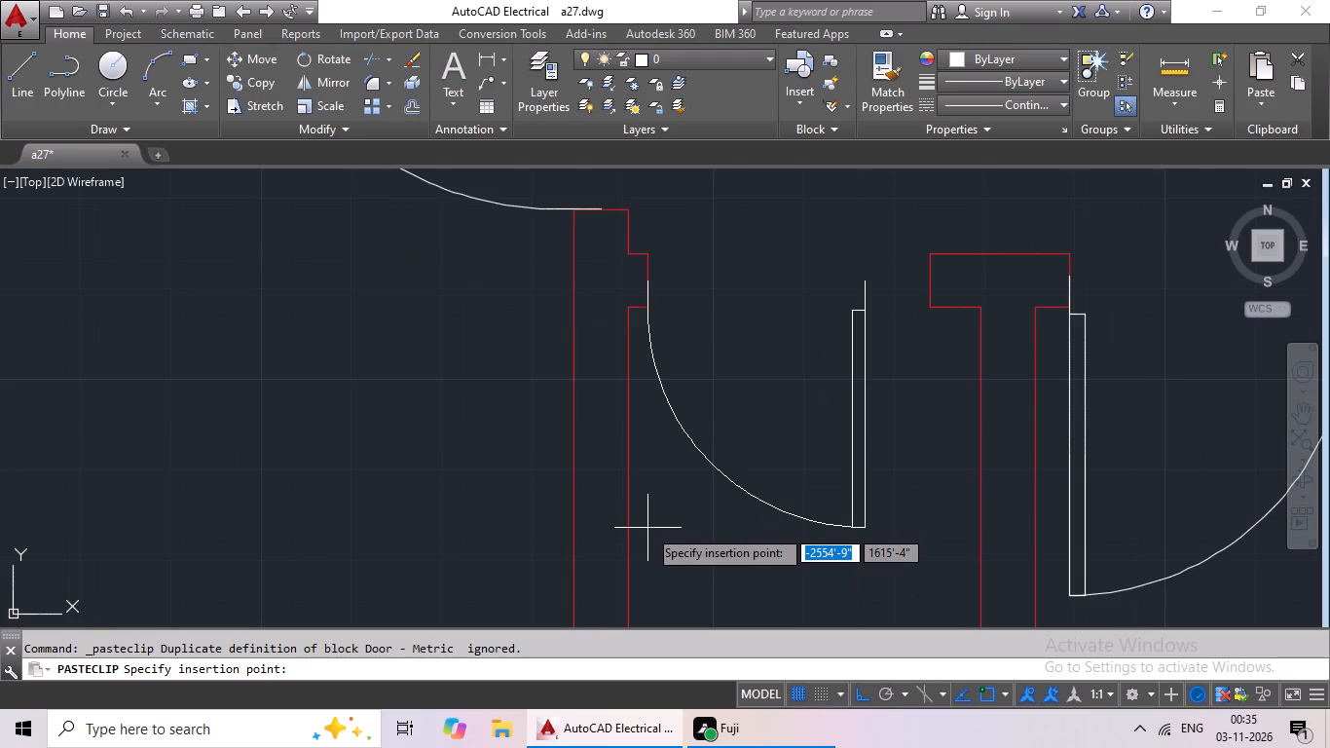
{"action": "left_click", "coordinate": [647, 529]}
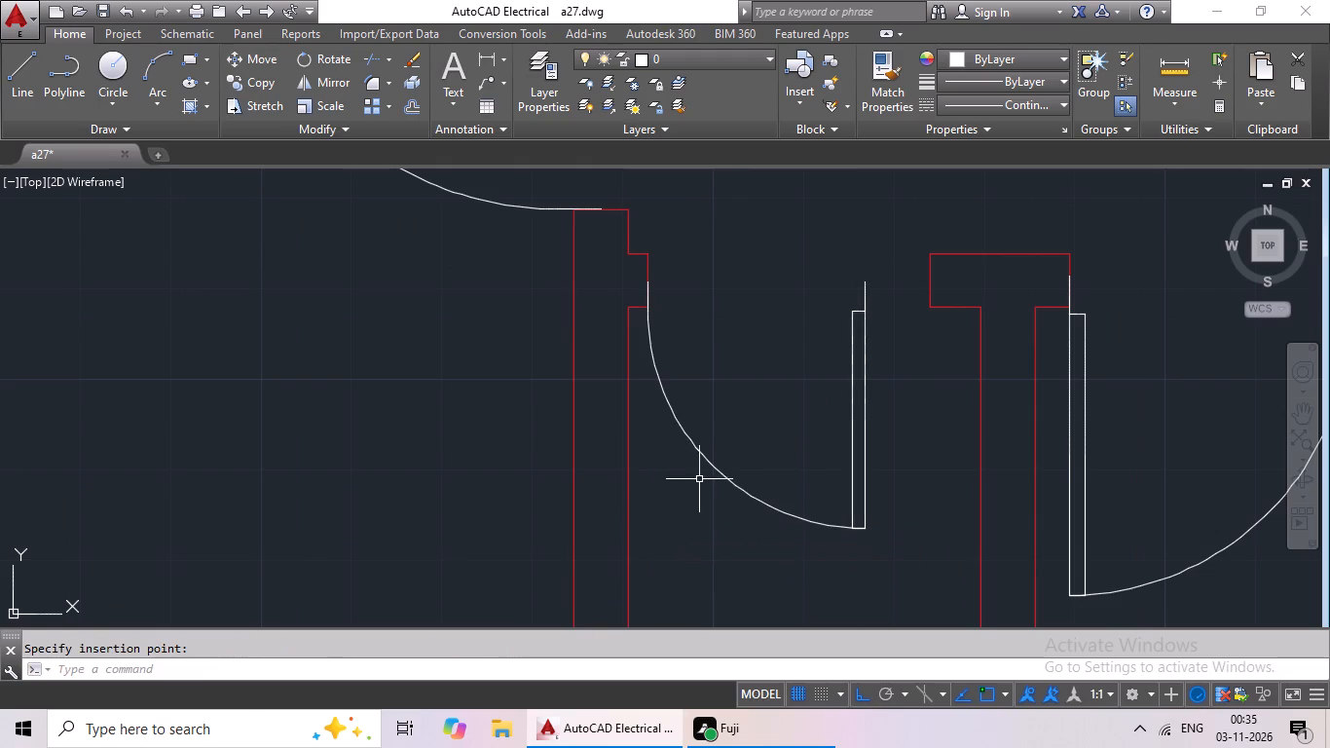
Scale the door left of the T-shaped pier by reference from its arc end, matching its width to the pier's left face.
{"action": "left_click", "coordinate": [859, 400]}
{"action": "left_click", "coordinate": [842, 419]}
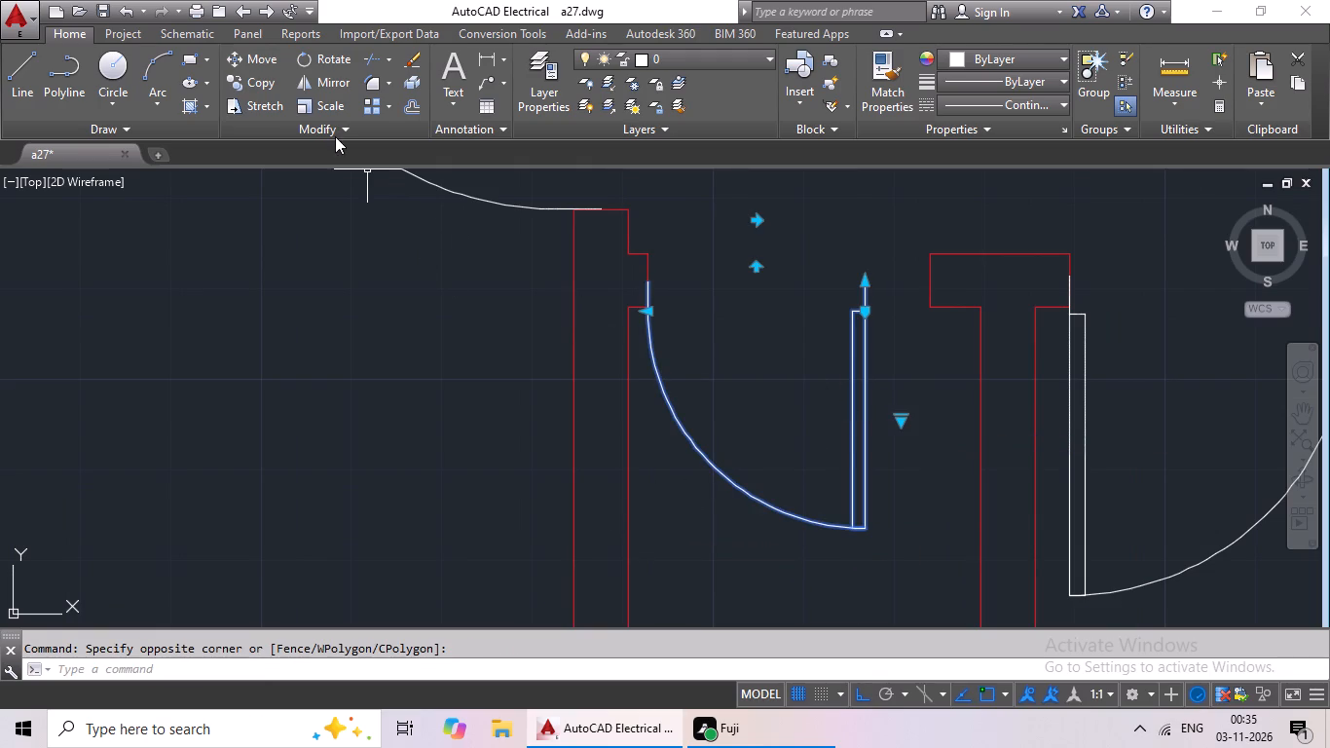
{"action": "left_click", "coordinate": [296, 101]}
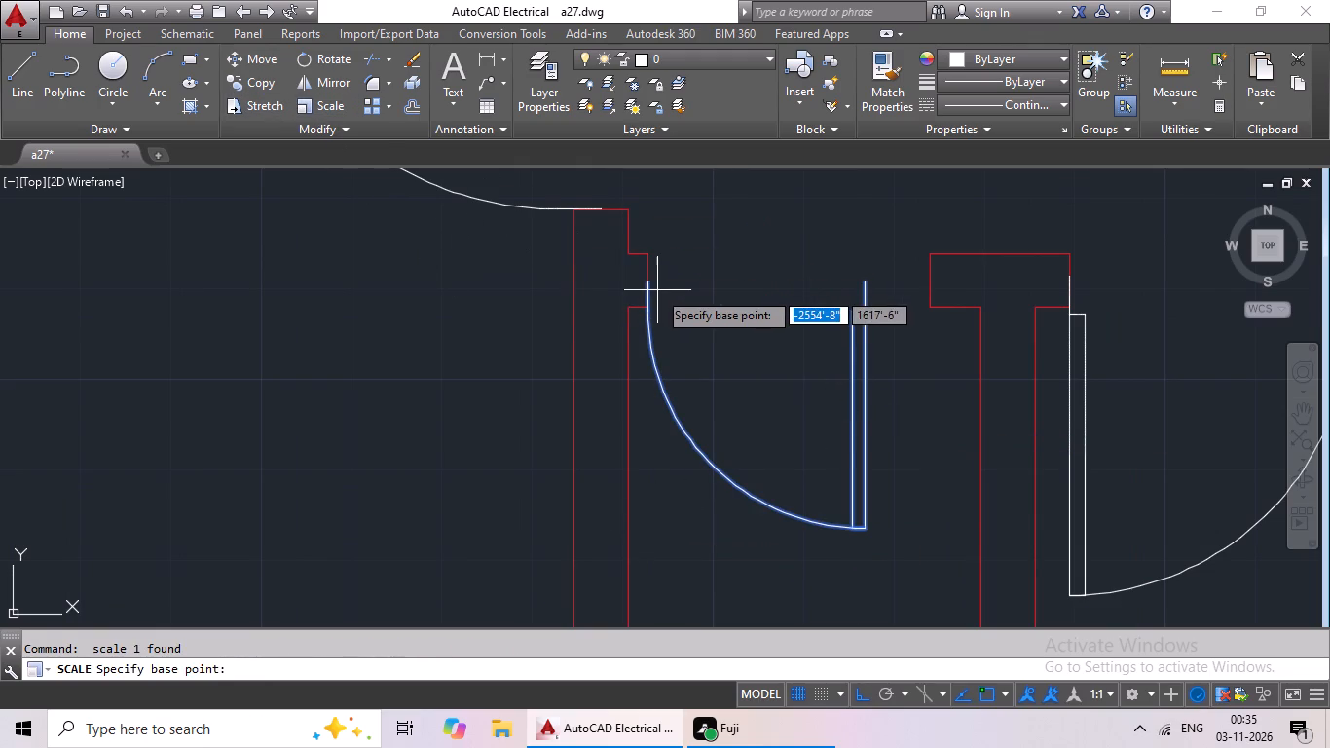
{"action": "left_click", "coordinate": [650, 287]}
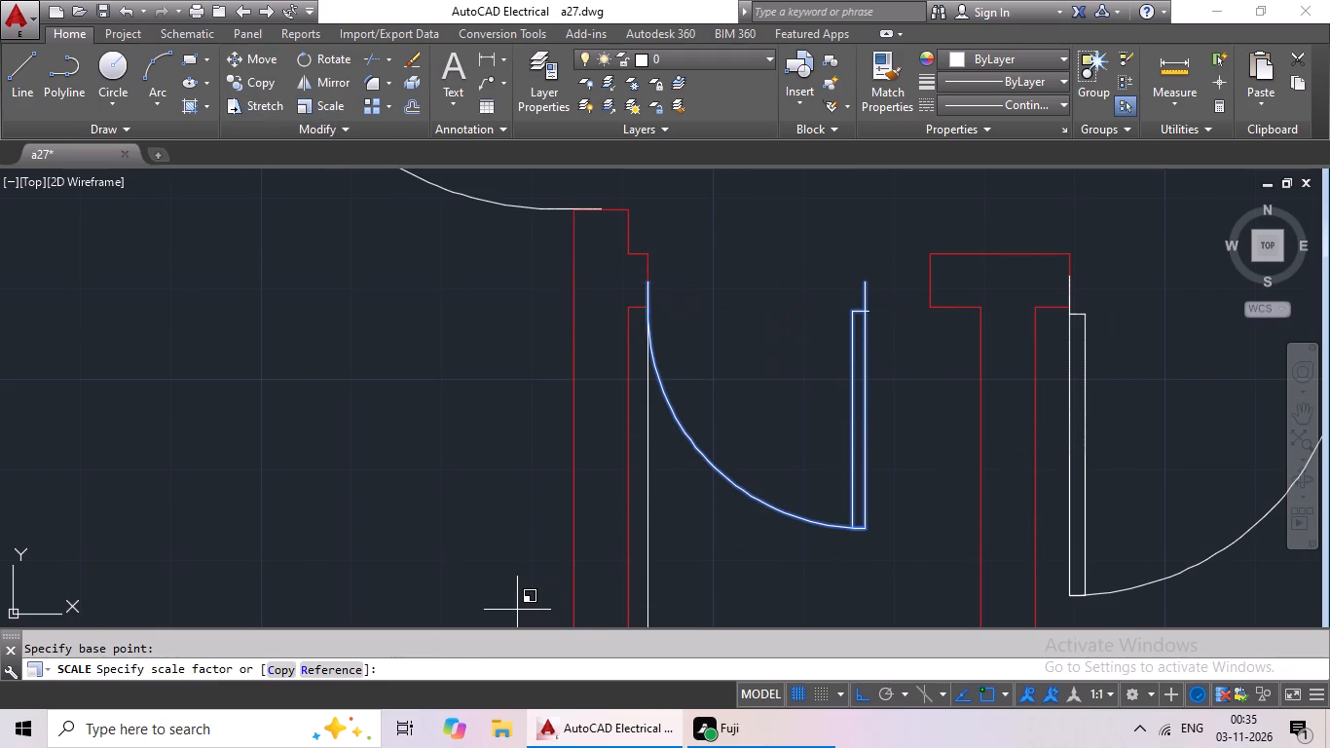
{"action": "left_click", "coordinate": [355, 663]}
{"action": "left_click", "coordinate": [647, 280]}
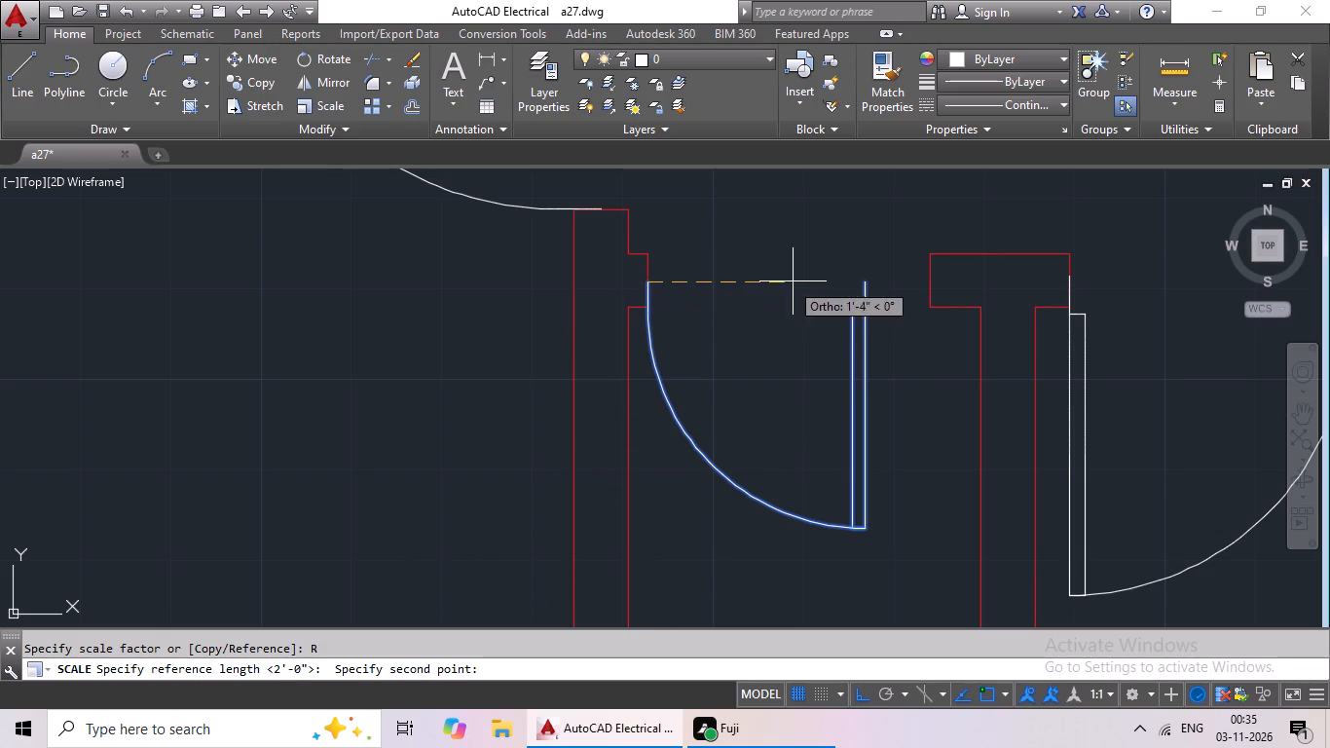
{"action": "left_click", "coordinate": [867, 283]}
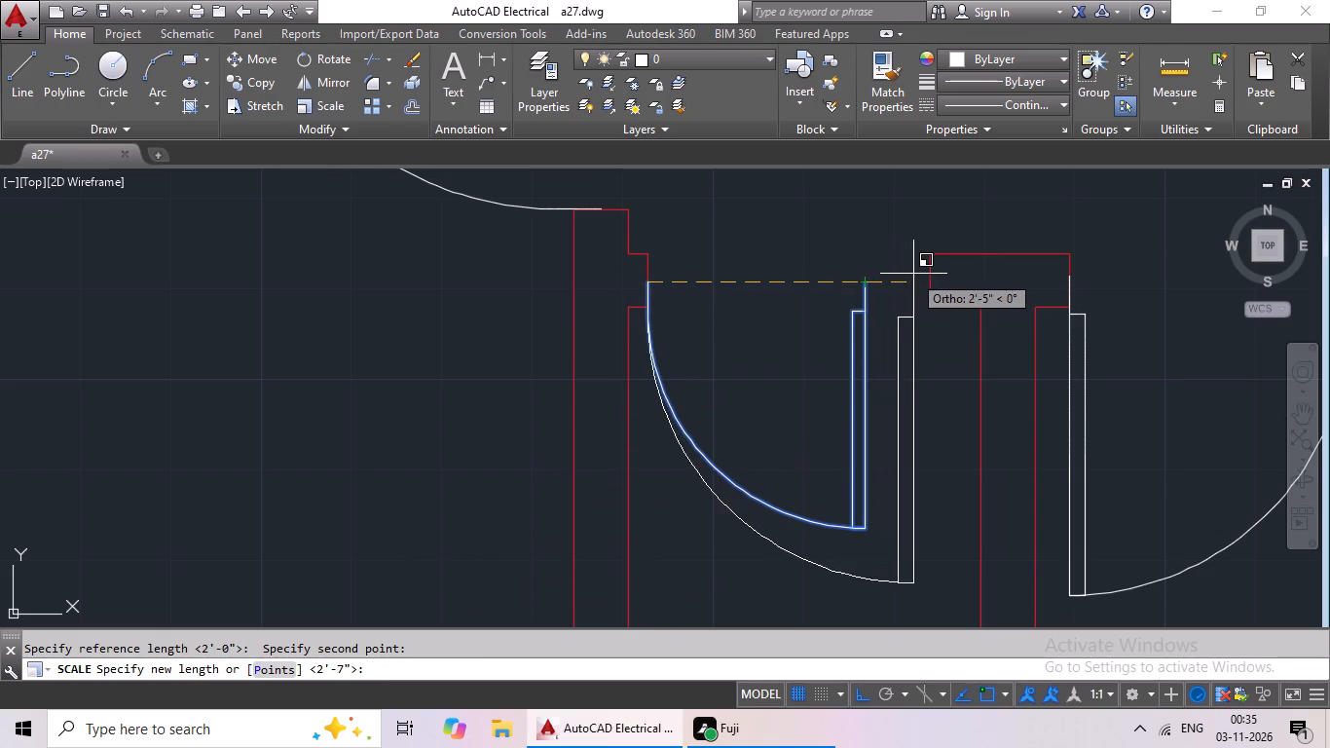
{"action": "left_click", "coordinate": [931, 280]}
Copy the upper left toilet's entrance door and paste it in the lower left toilet's opening, arc end on the lower jamb.
{"action": "scroll", "coordinate": [944, 307], "scroll_direction": "down", "scroll_amount": 4}
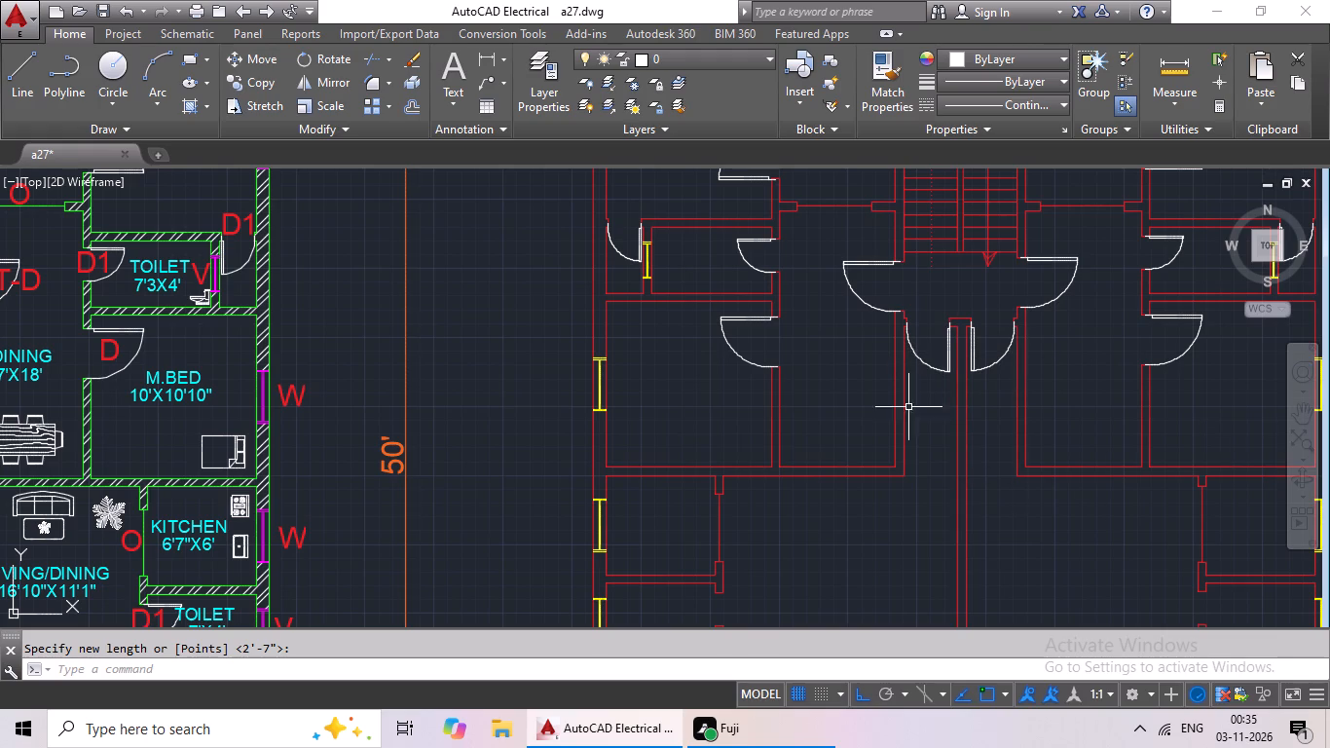
{"action": "scroll", "coordinate": [908, 407], "scroll_direction": "down", "scroll_amount": 2}
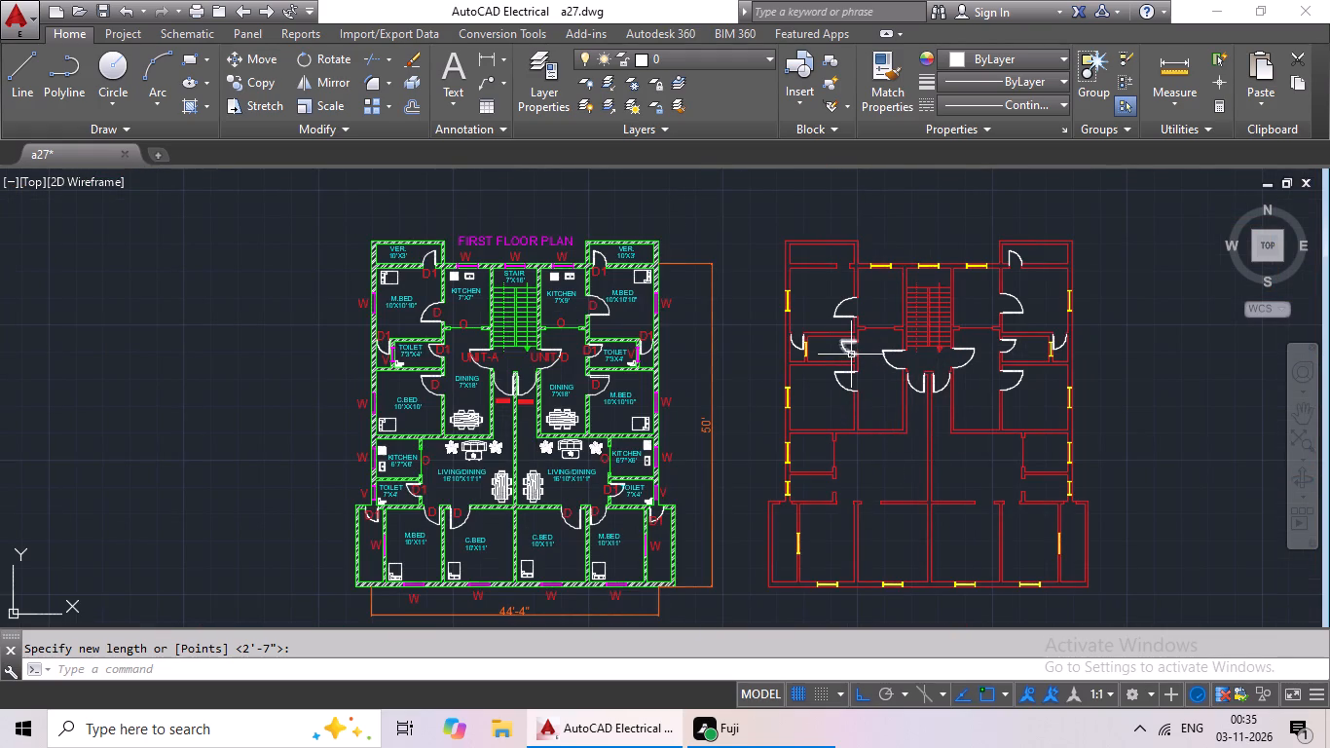
{"action": "left_click", "coordinate": [851, 354]}
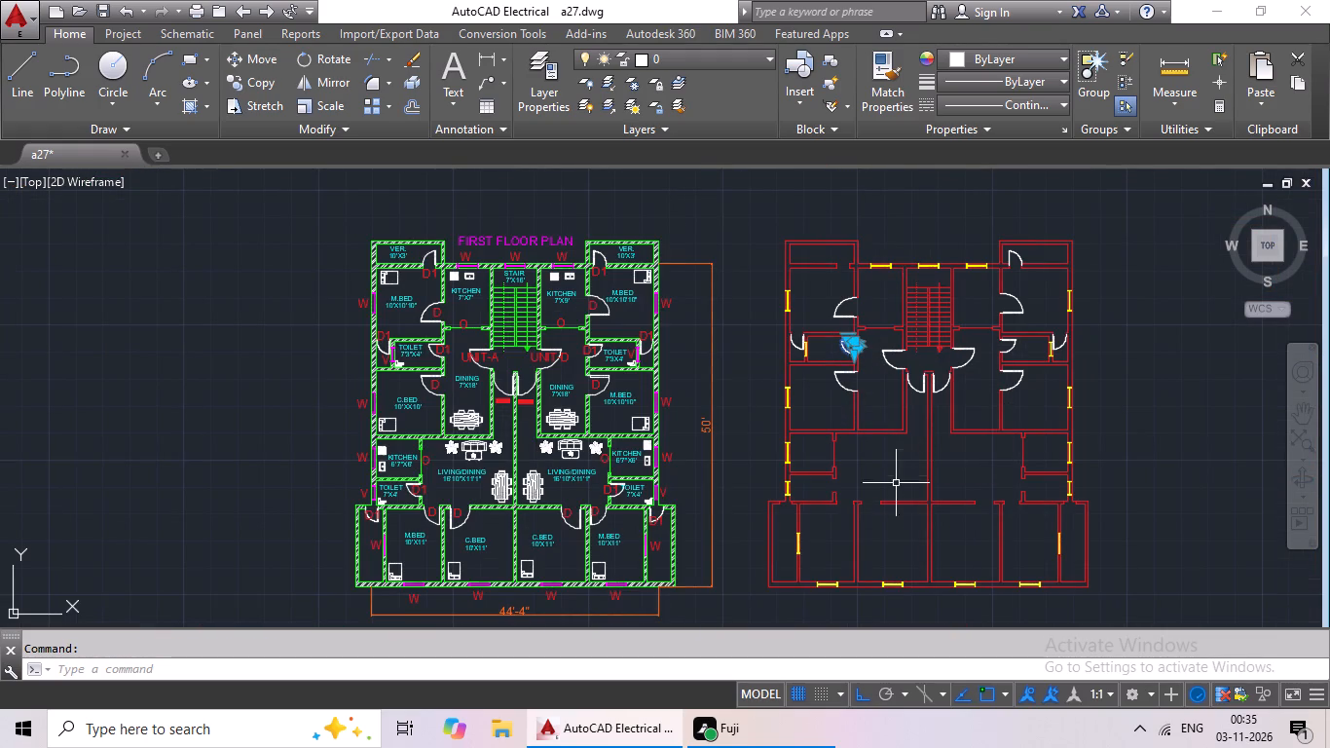
{"action": "key", "text": "ctrl+c"}
{"action": "key", "text": "ctrl+v"}
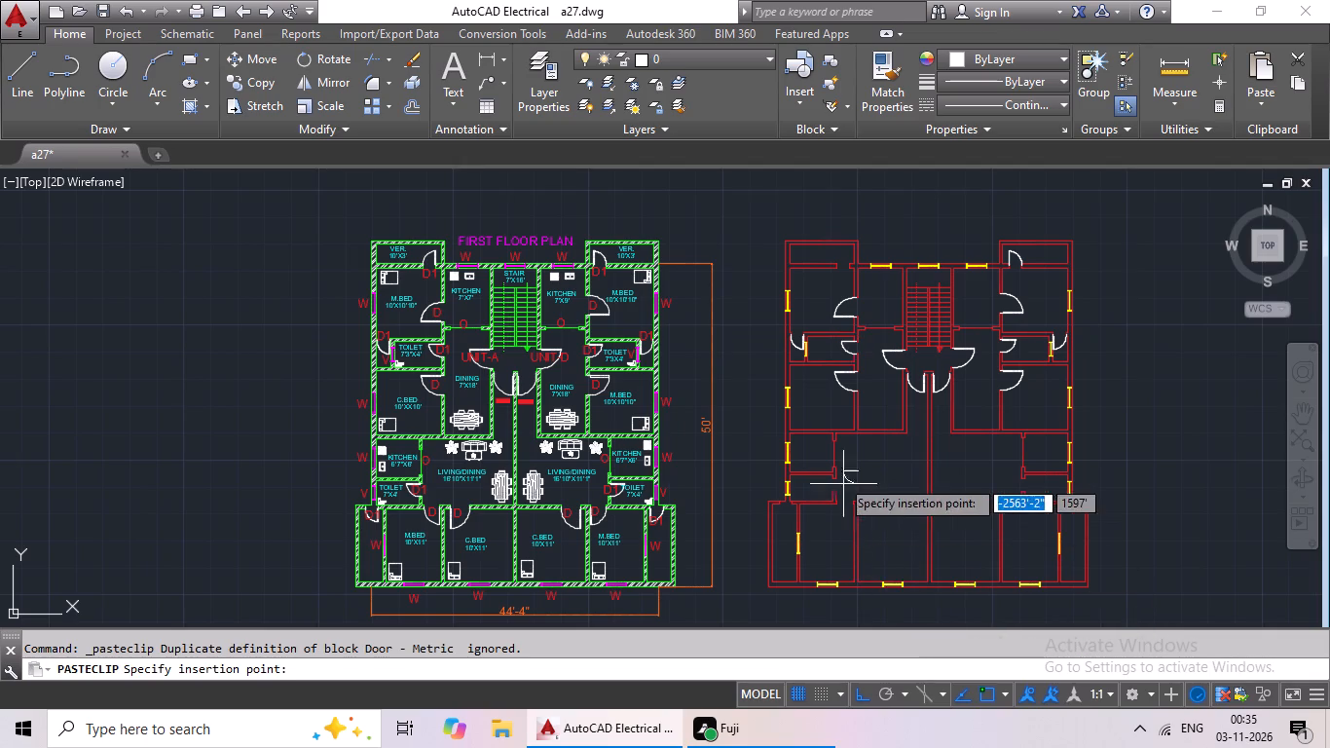
{"action": "scroll", "coordinate": [828, 465], "scroll_direction": "up", "scroll_amount": 3}
{"action": "middle_click_drag", "start_coordinate": [802, 580], "coordinate": [764, 367]}
{"action": "scroll", "coordinate": [764, 366], "scroll_direction": "up", "scroll_amount": 3}
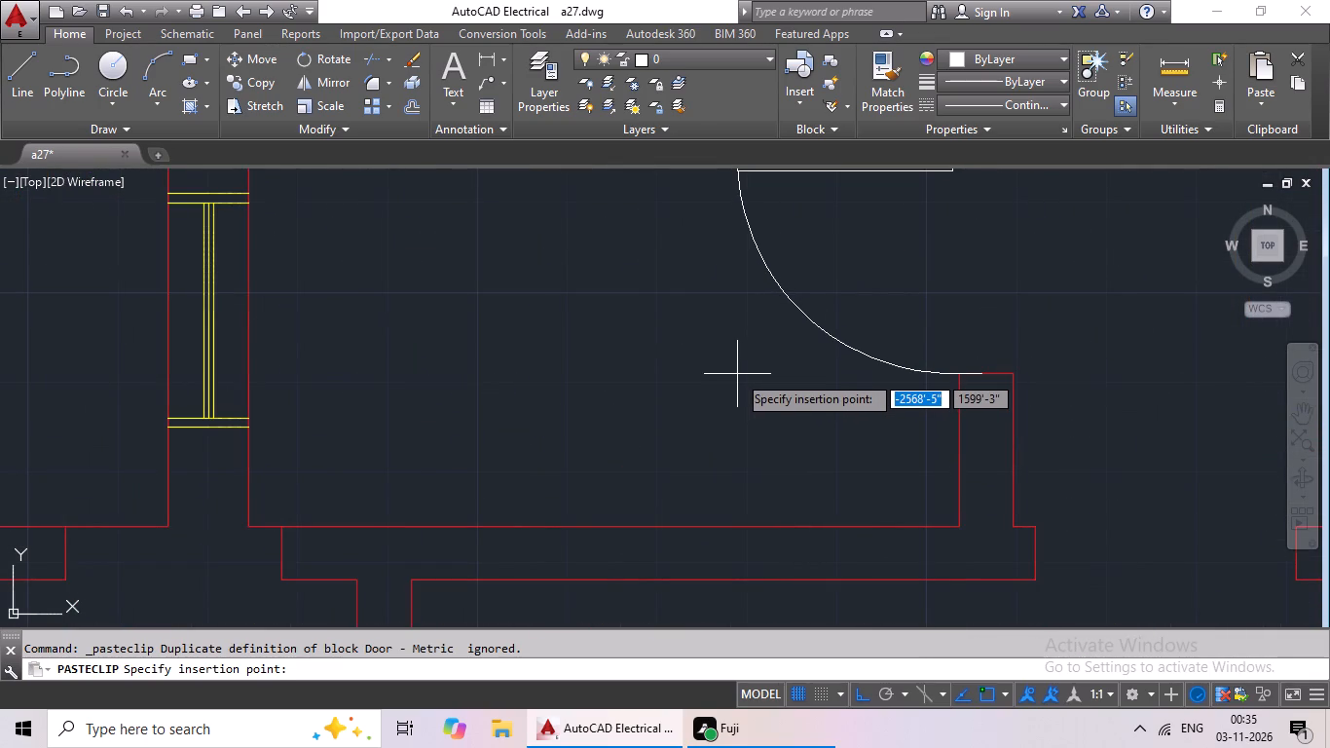
{"action": "left_click", "coordinate": [737, 374]}
{"action": "scroll", "coordinate": [875, 389], "scroll_direction": "down", "scroll_amount": 2}
{"action": "middle_click_drag", "start_coordinate": [1101, 302], "coordinate": [915, 358]}
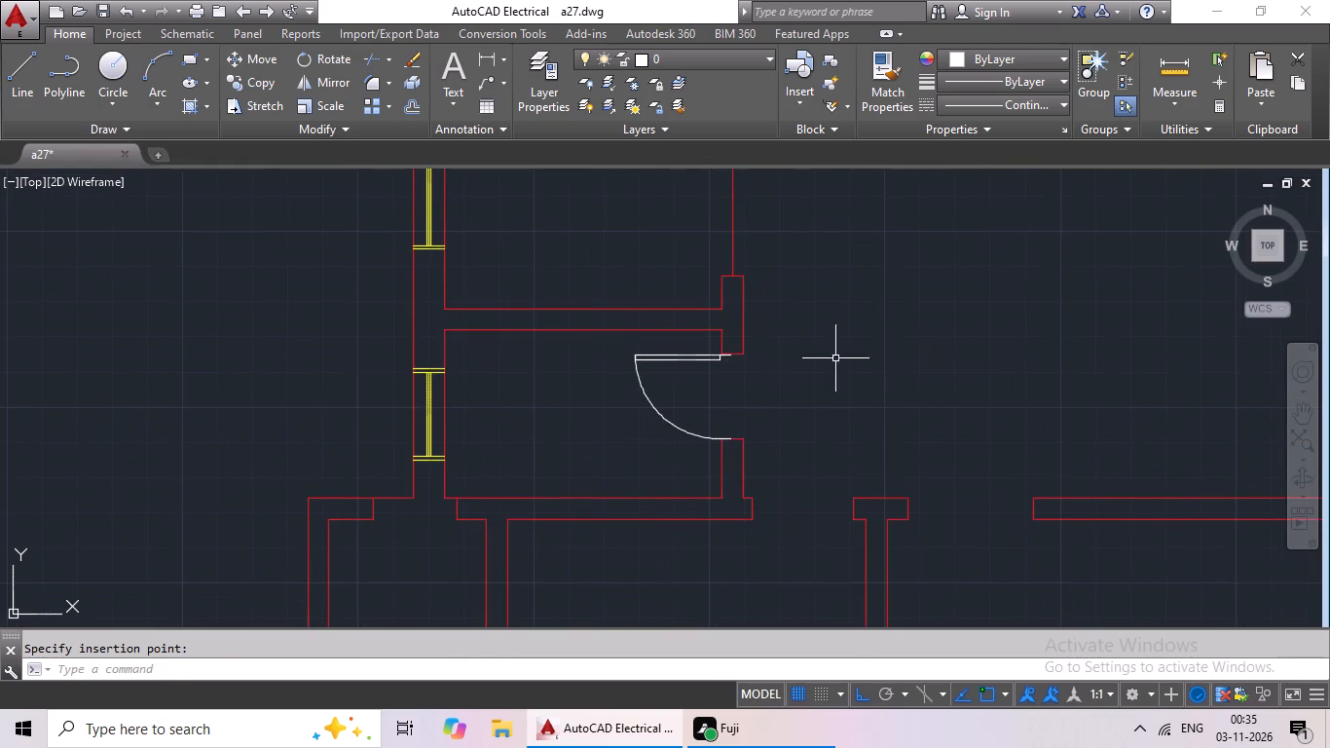
{"action": "scroll", "coordinate": [697, 348], "scroll_direction": "up", "scroll_amount": 5}
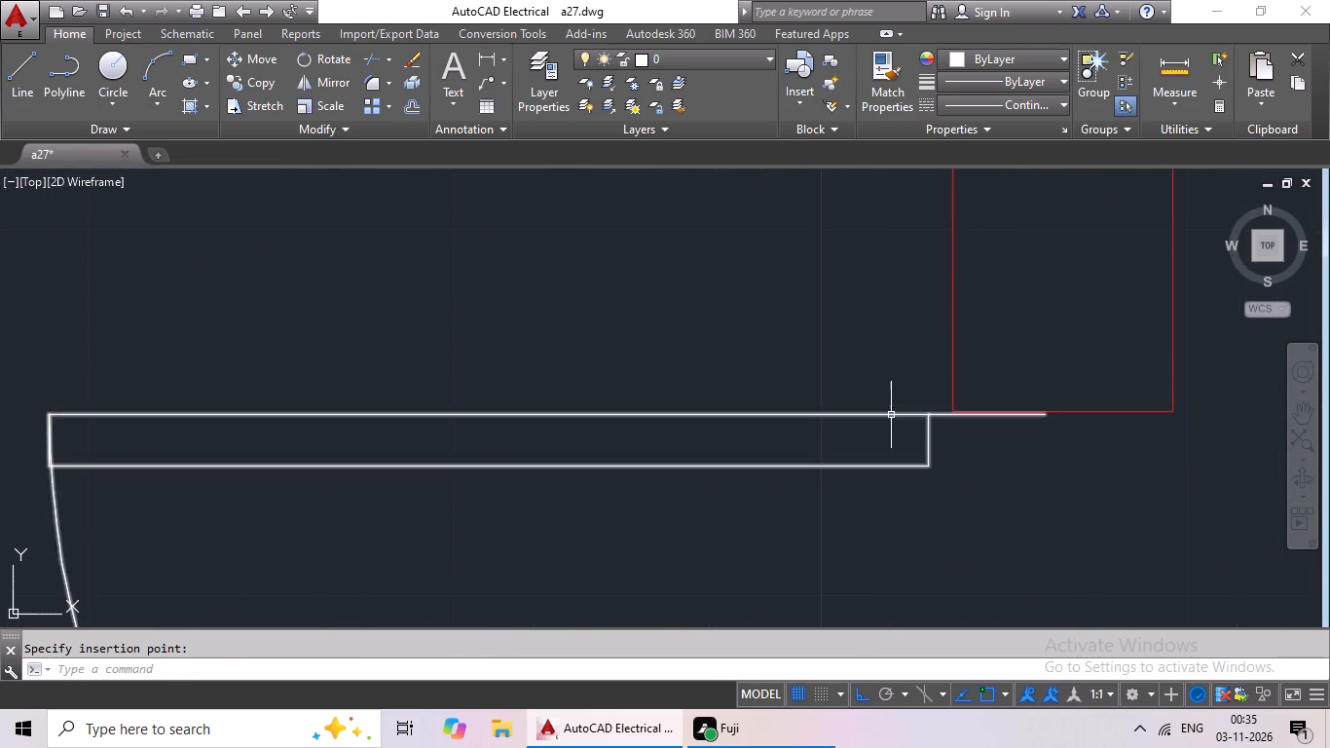
Shift the lower left toilet's door with Stretch so its arc end sits on the lower jamb's edge.
{"action": "left_click", "coordinate": [890, 415]}
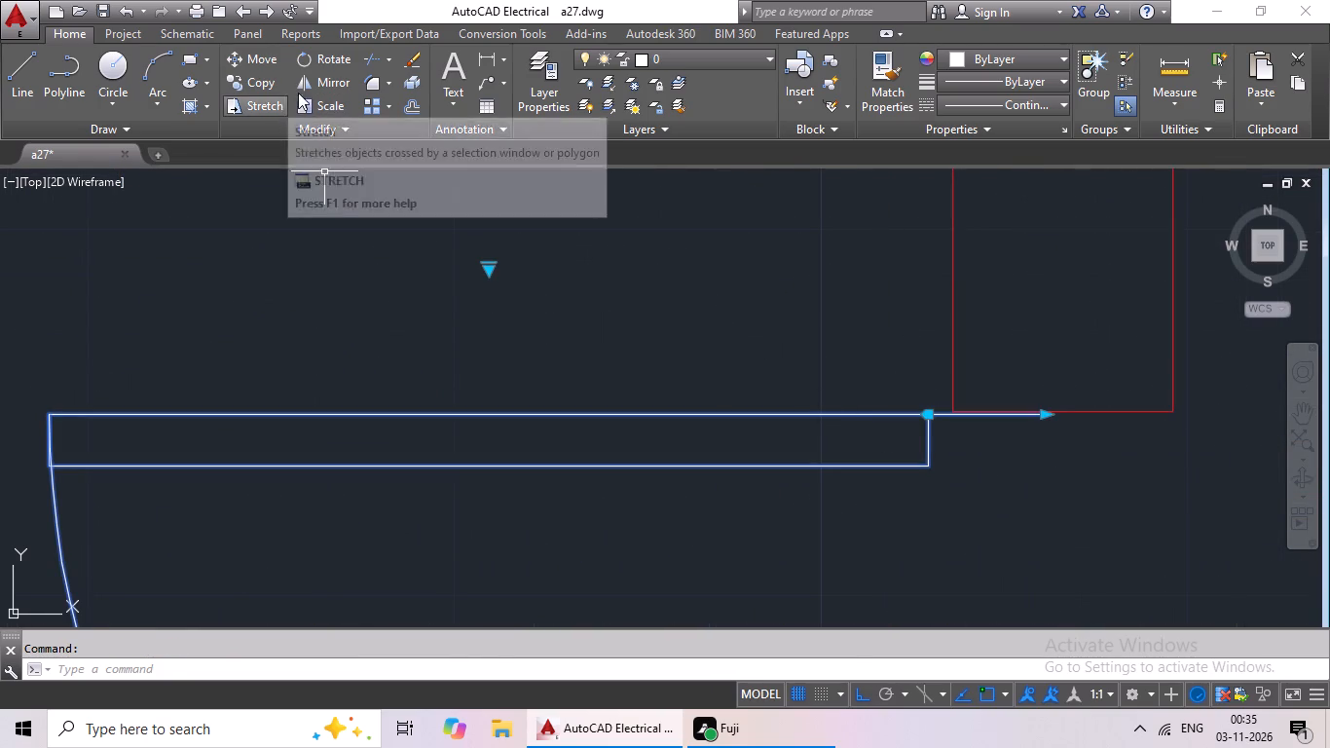
{"action": "left_click", "coordinate": [271, 102]}
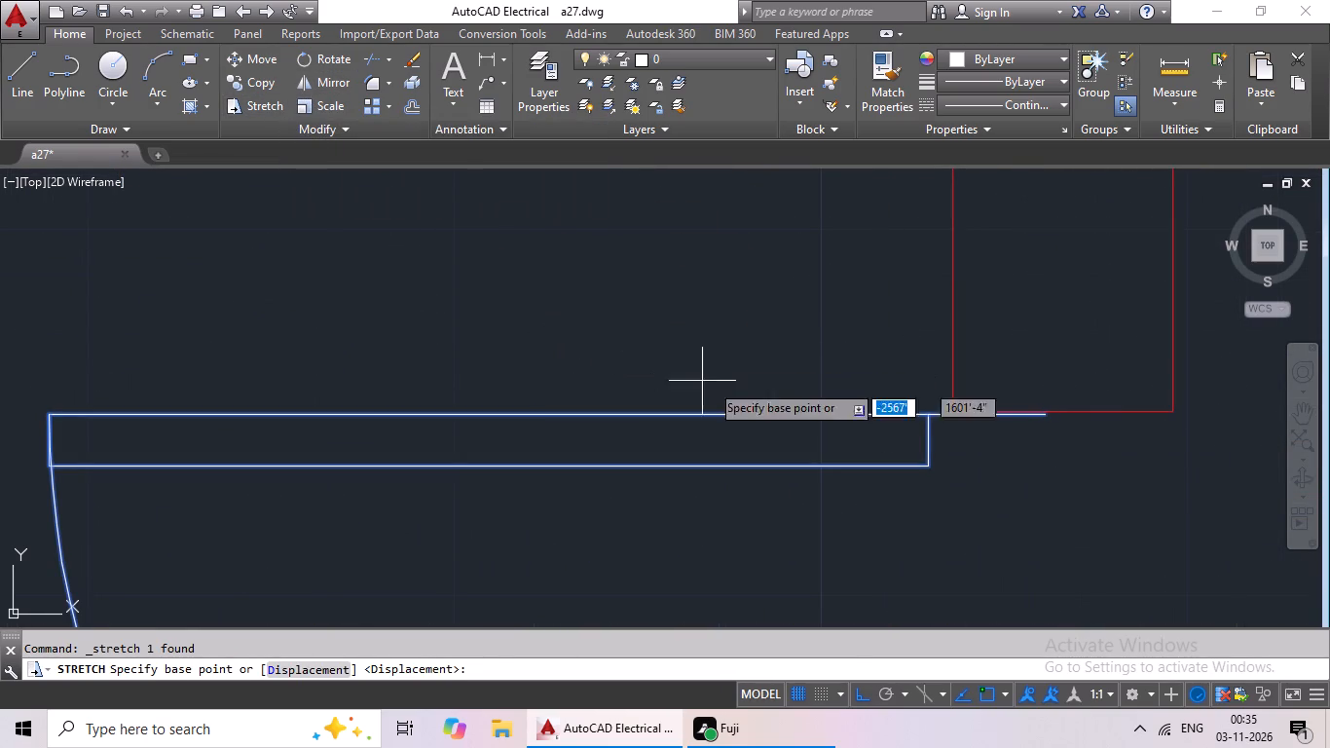
{"action": "scroll", "coordinate": [843, 368], "scroll_direction": "down", "scroll_amount": 1}
{"action": "scroll", "coordinate": [980, 387], "scroll_direction": "up", "scroll_amount": 3}
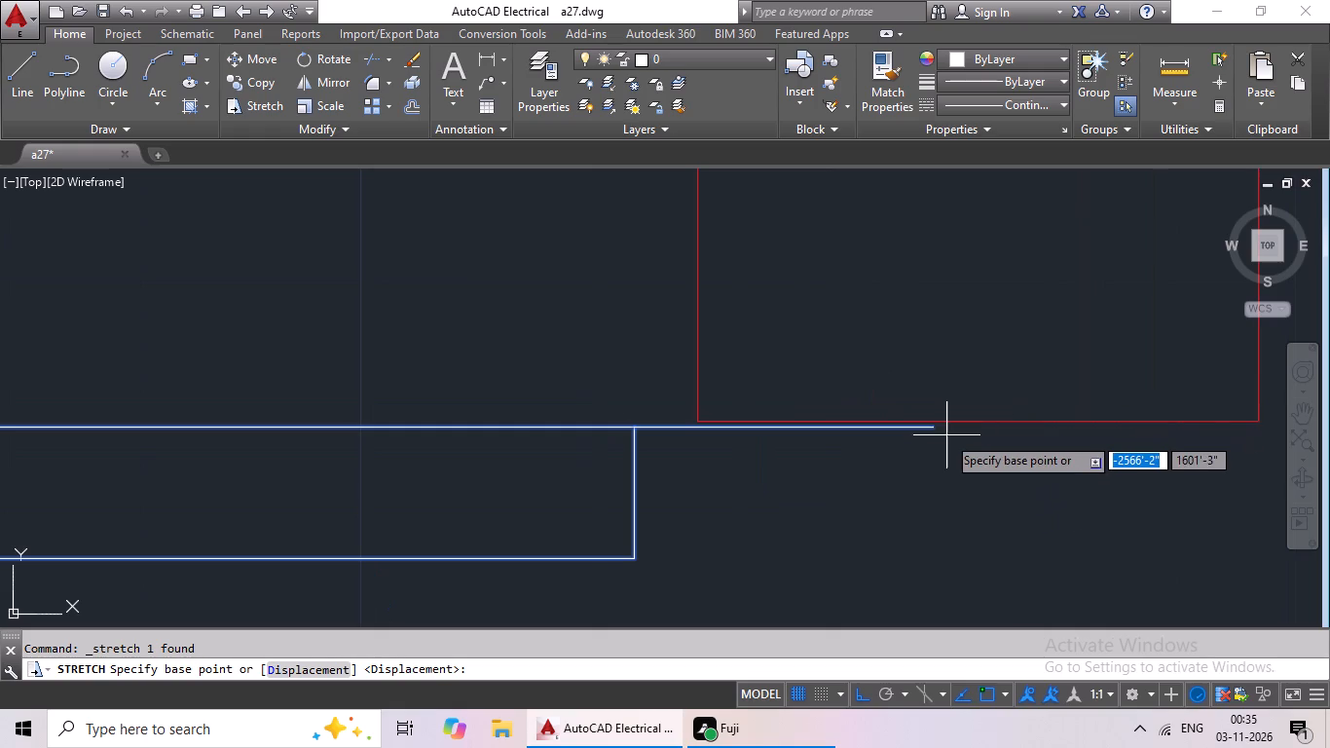
{"action": "left_click", "coordinate": [930, 426]}
{"action": "left_click", "coordinate": [930, 420]}
Copy the upper right toilet's entrance door and paste it in the lower right toilet's opening, arc end on the lower jamb.
{"action": "scroll", "coordinate": [950, 398], "scroll_direction": "down", "scroll_amount": 4}
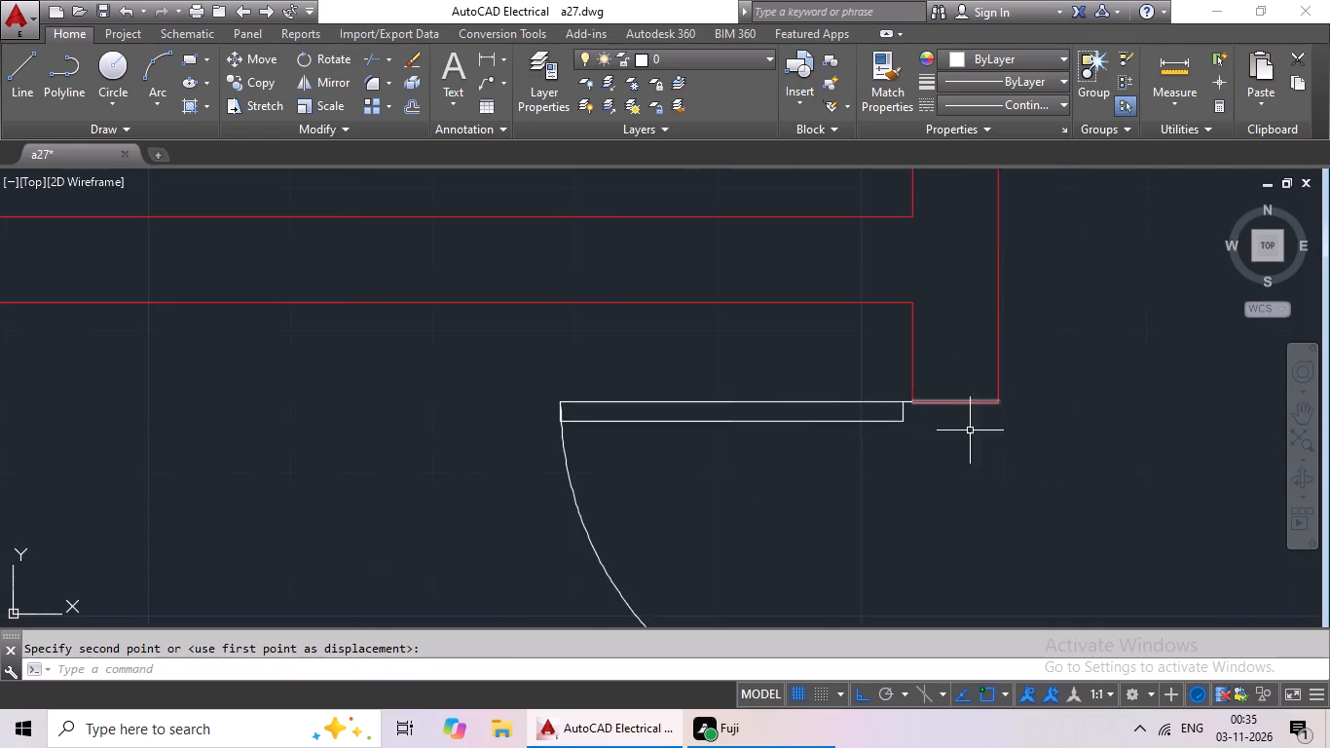
{"action": "scroll", "coordinate": [964, 451], "scroll_direction": "down", "scroll_amount": 3}
{"action": "middle_click_drag", "start_coordinate": [1008, 475], "coordinate": [403, 363]}
{"action": "scroll", "coordinate": [440, 294], "scroll_direction": "down", "scroll_amount": 3}
{"action": "middle_click_drag", "start_coordinate": [523, 312], "coordinate": [505, 385]}
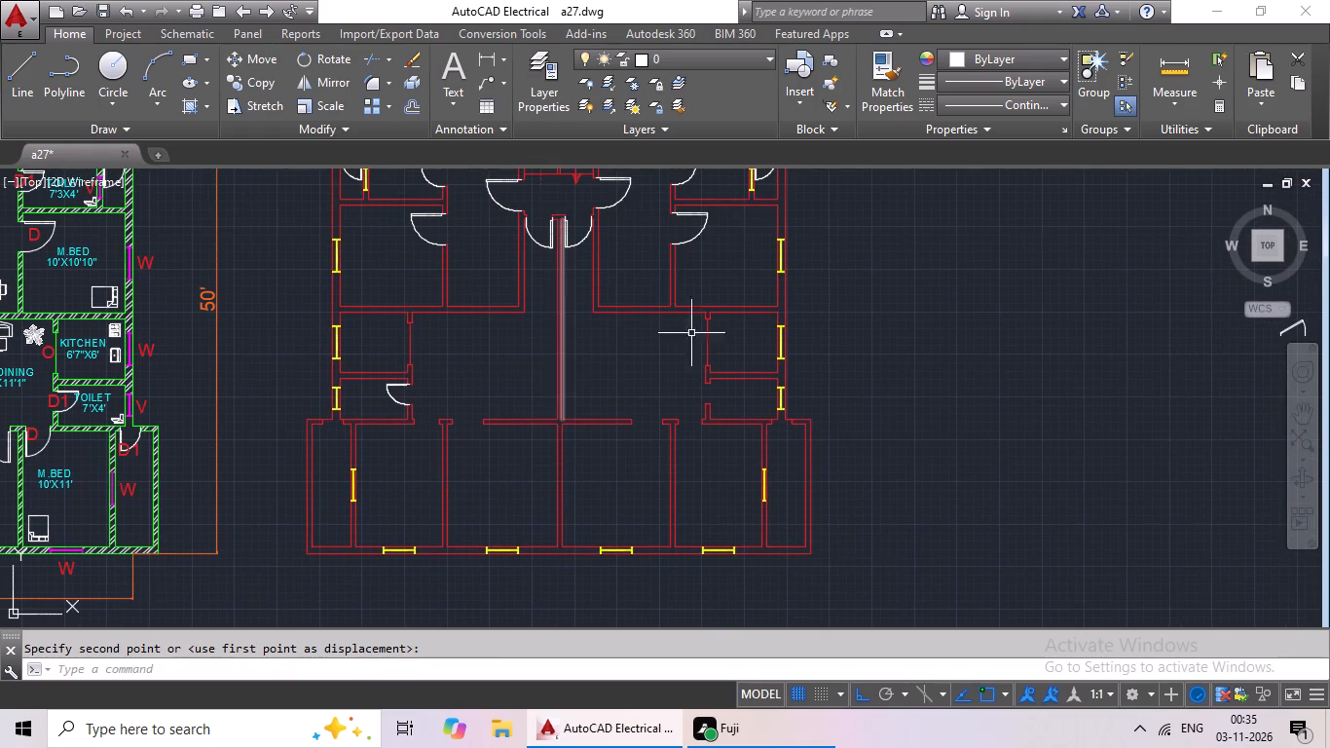
{"action": "left_click", "coordinate": [684, 179]}
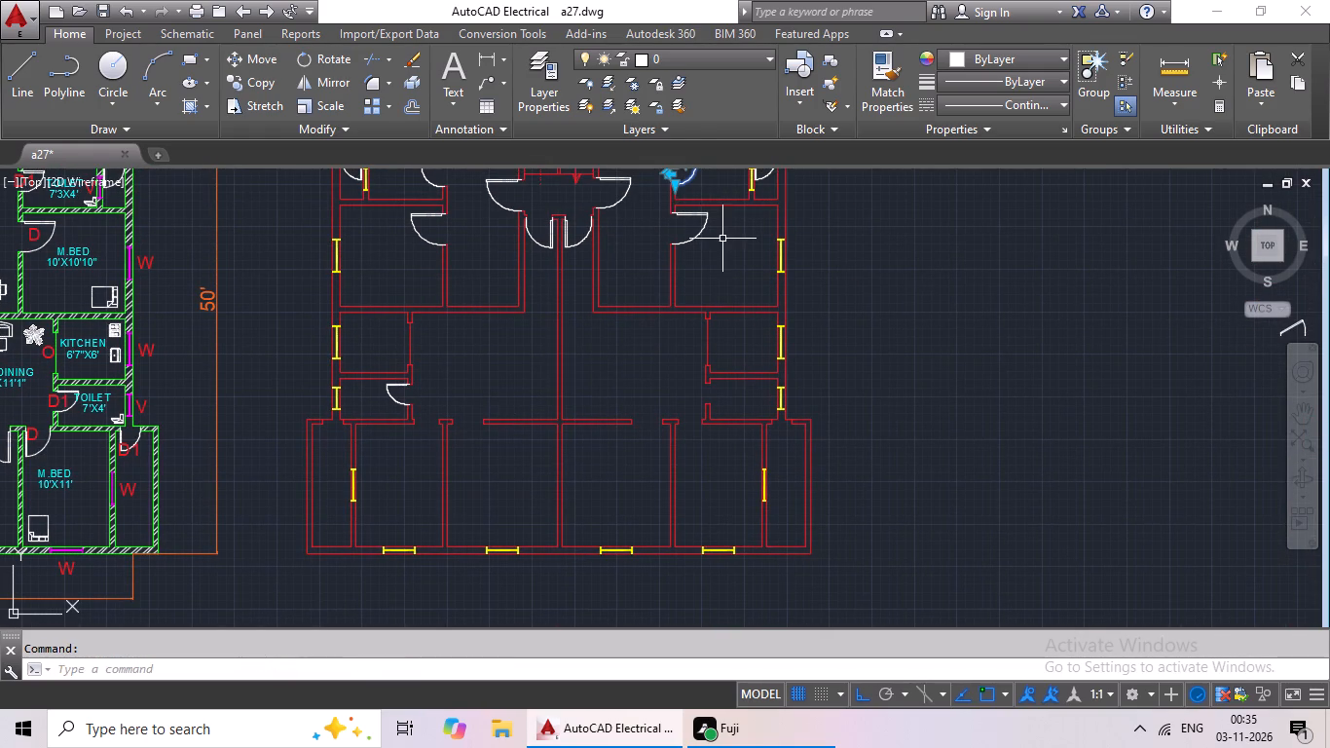
{"action": "key", "text": "ctrl+c"}
{"action": "key", "text": "ctrl+v"}
{"action": "scroll", "coordinate": [708, 408], "scroll_direction": "up", "scroll_amount": 2}
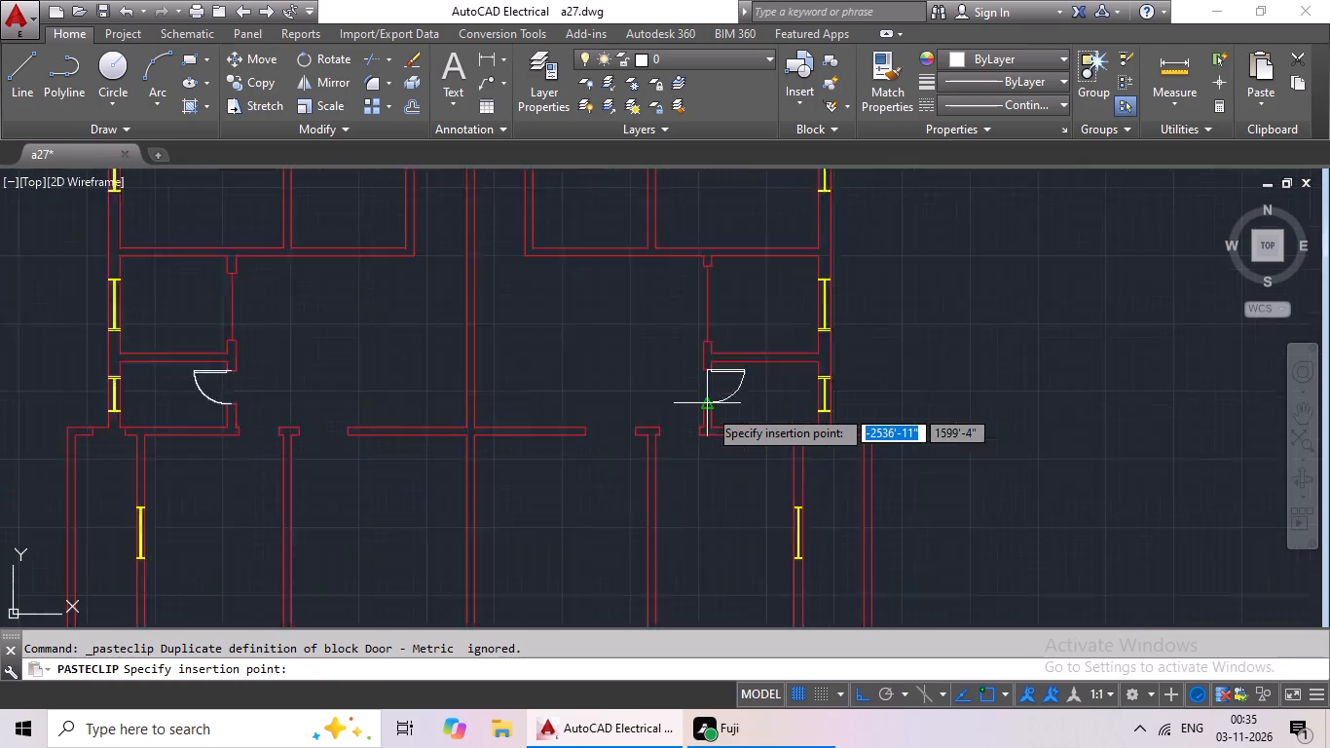
{"action": "scroll", "coordinate": [708, 408], "scroll_direction": "up", "scroll_amount": 1}
{"action": "left_click", "coordinate": [705, 395]}
Copy the small door beside the upper left toilet's window and paste it in the opening atop the lower left balcony strip.
{"action": "scroll", "coordinate": [781, 379], "scroll_direction": "down", "scroll_amount": 2}
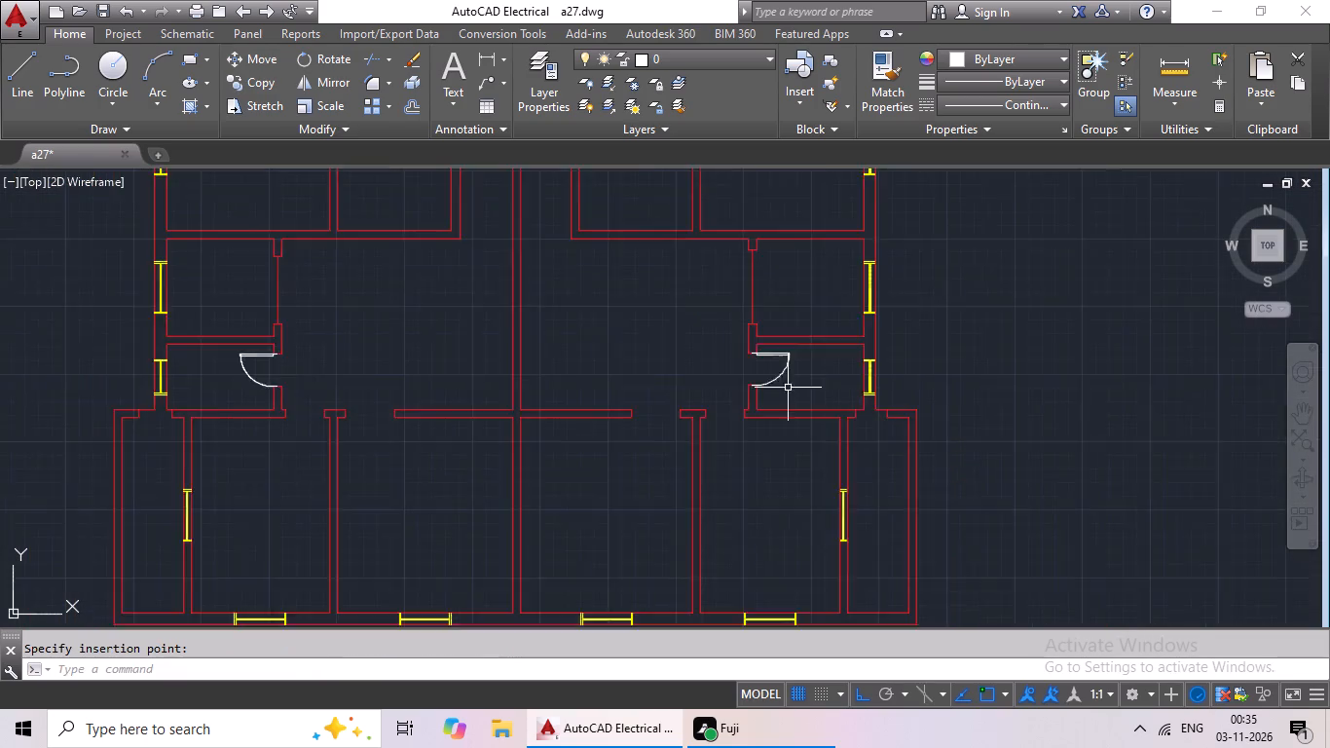
{"action": "scroll", "coordinate": [788, 388], "scroll_direction": "down", "scroll_amount": 1}
{"action": "middle_click_drag", "start_coordinate": [820, 446], "coordinate": [875, 349]}
{"action": "middle_click_drag", "start_coordinate": [735, 399], "coordinate": [878, 441]}
{"action": "middle_click_drag", "start_coordinate": [749, 441], "coordinate": [651, 574]}
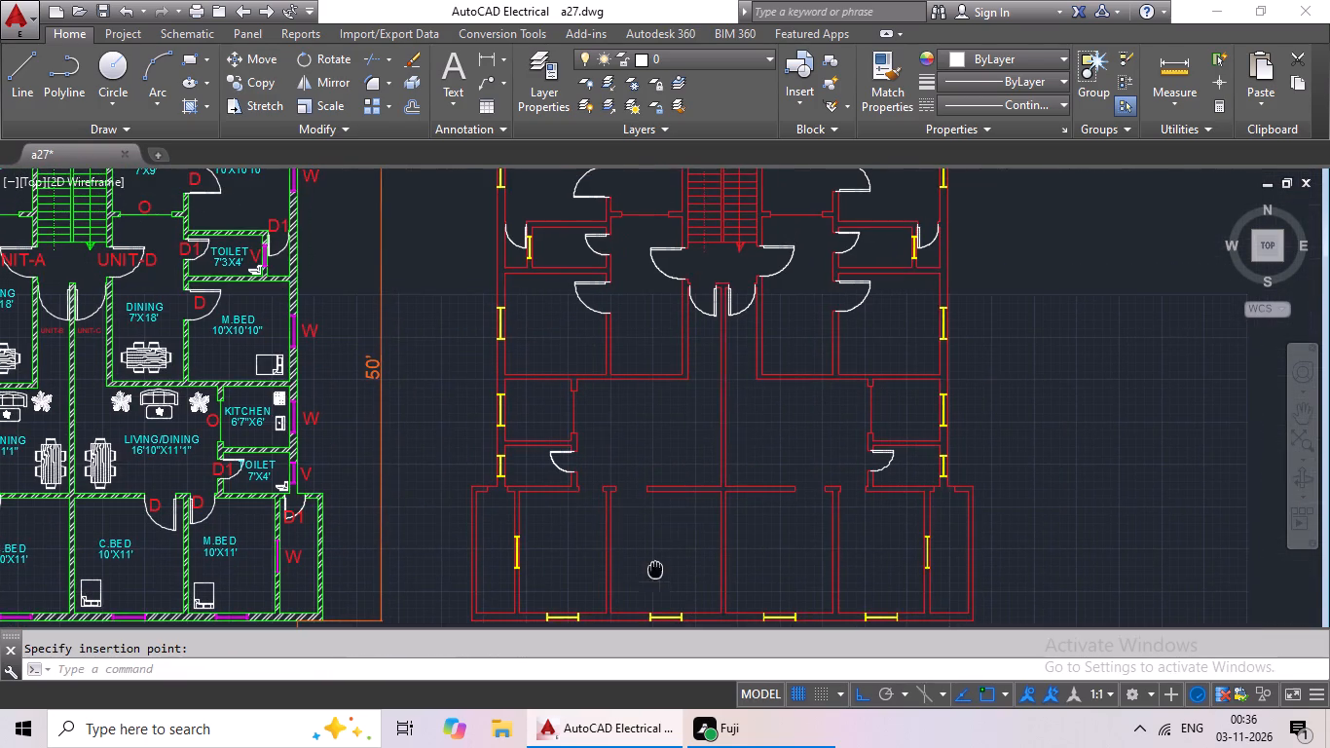
{"action": "middle_click_drag", "start_coordinate": [748, 402], "coordinate": [958, 397]}
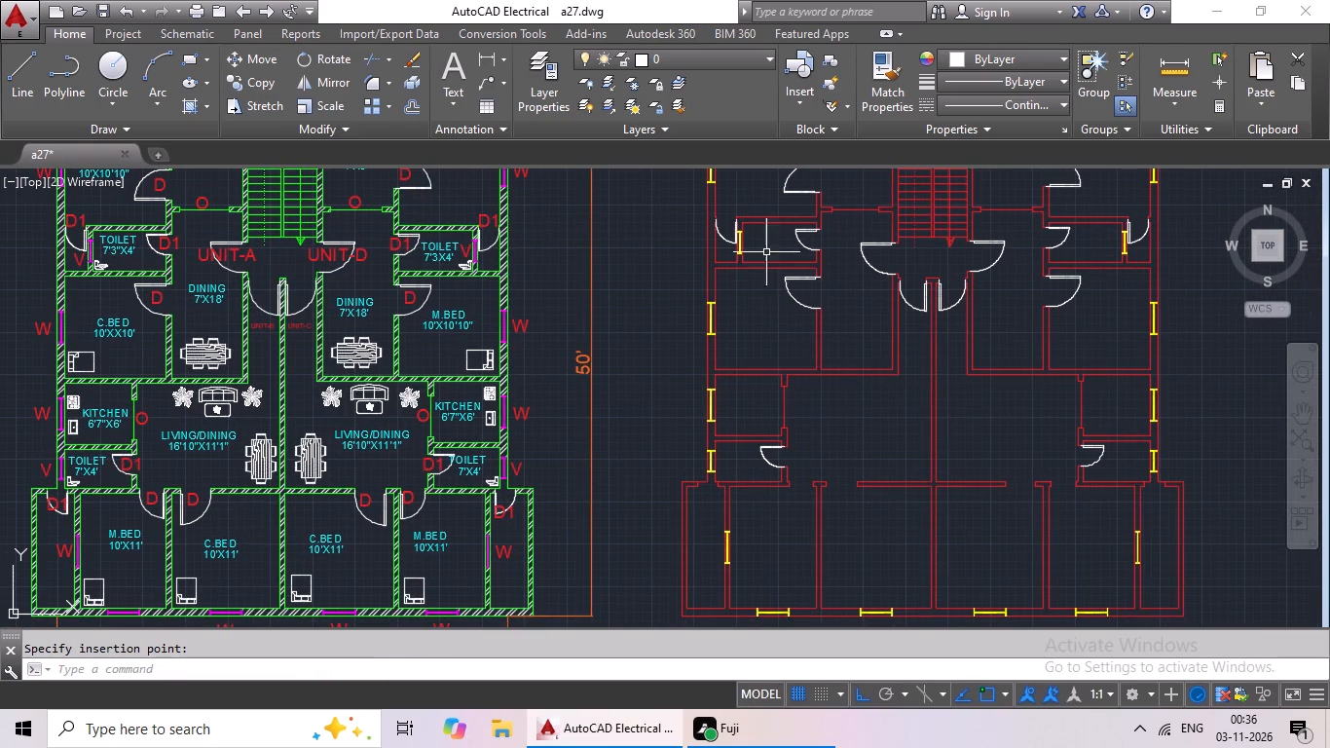
{"action": "left_click", "coordinate": [729, 236]}
{"action": "left_click", "coordinate": [727, 237]}
{"action": "left_click", "coordinate": [725, 242]}
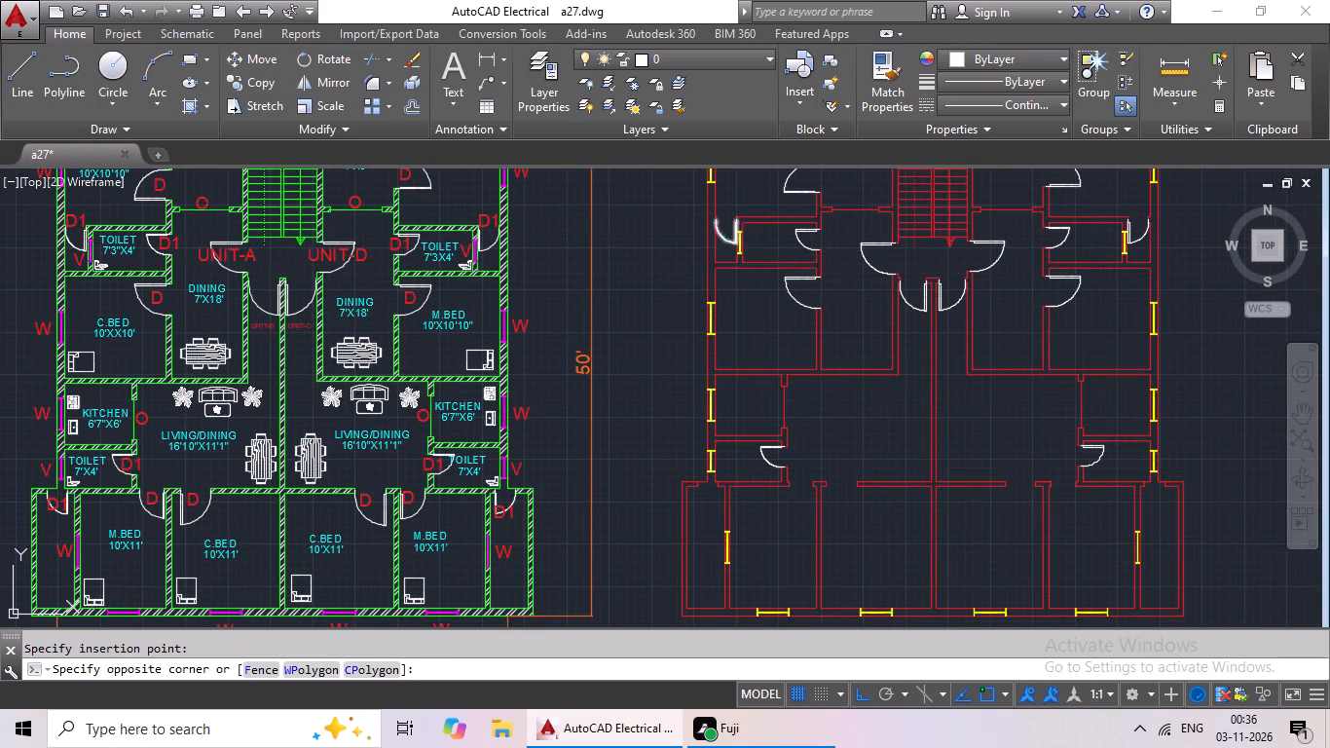
{"action": "key", "text": "ctrl+c"}
{"action": "key", "text": "ctrl+v"}
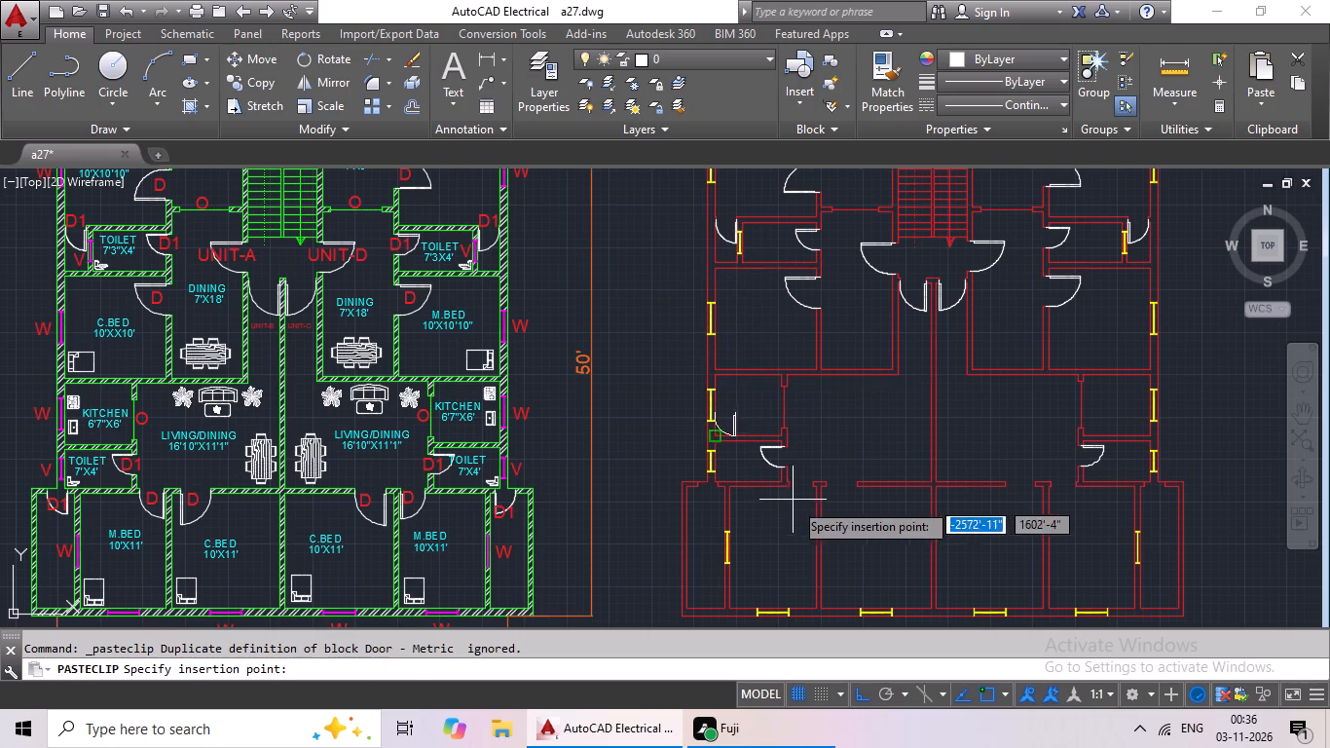
{"action": "middle_click_drag", "start_coordinate": [797, 488], "coordinate": [831, 358]}
{"action": "scroll", "coordinate": [725, 389], "scroll_direction": "up", "scroll_amount": 3}
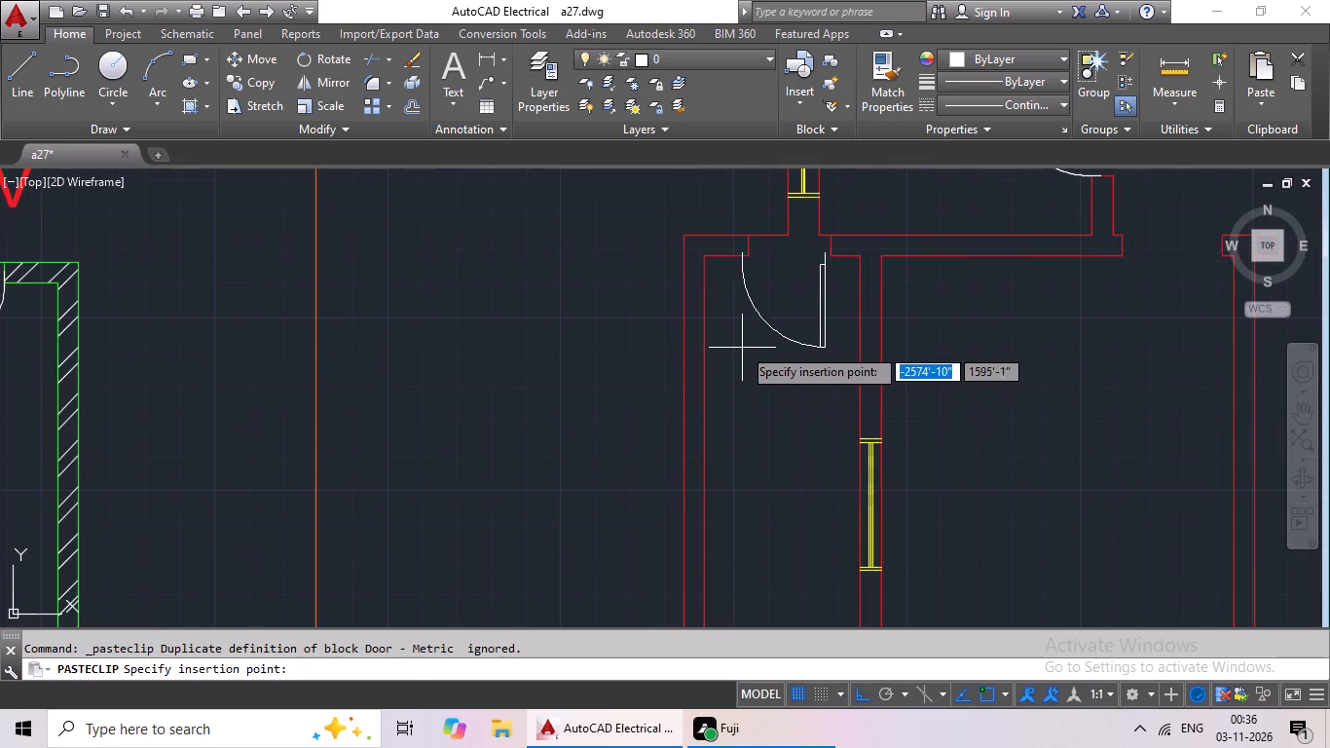
{"action": "scroll", "coordinate": [743, 346], "scroll_direction": "up", "scroll_amount": 1}
{"action": "middle_click_drag", "start_coordinate": [749, 345], "coordinate": [728, 441]}
{"action": "scroll", "coordinate": [732, 425], "scroll_direction": "up", "scroll_amount": 1}
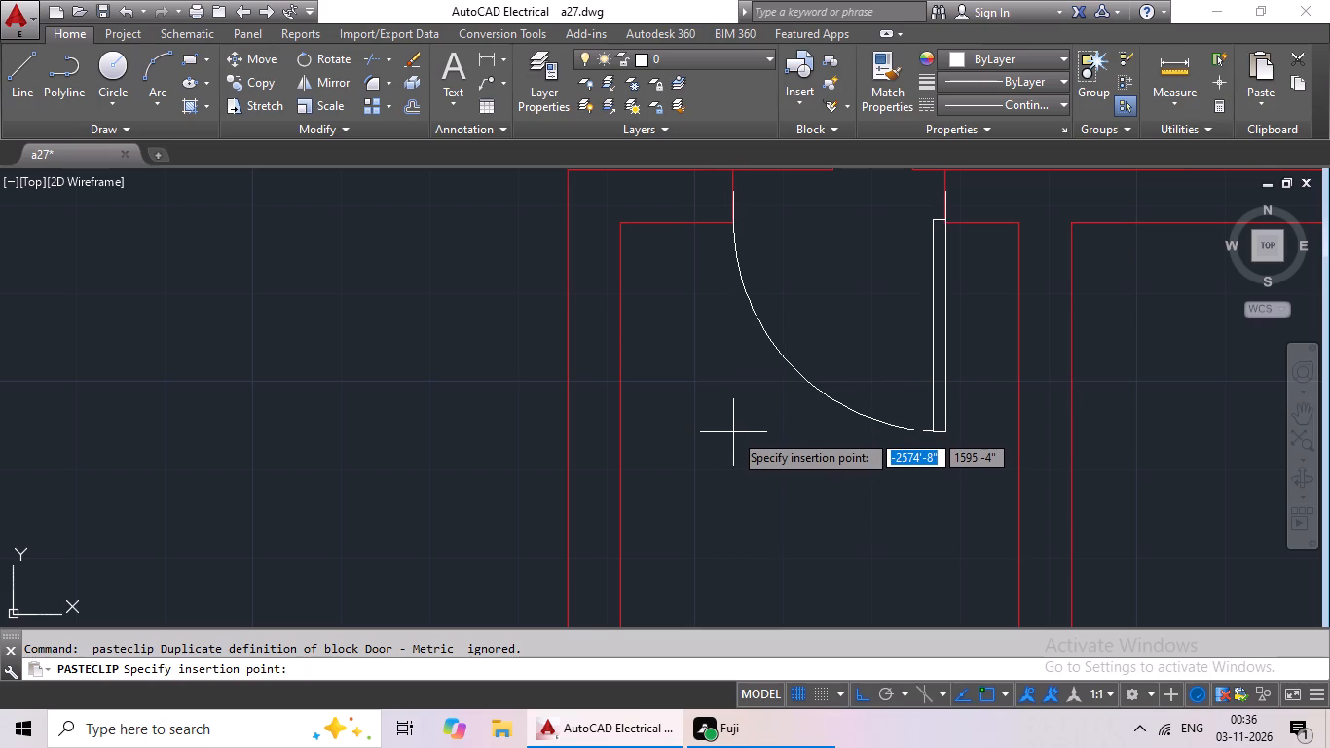
{"action": "left_click", "coordinate": [732, 434]}
Copy the finished plan's lower right D1 balcony door and paste it in the red plan's matching right-hand balcony opening.
{"action": "scroll", "coordinate": [839, 361], "scroll_direction": "down", "scroll_amount": 2}
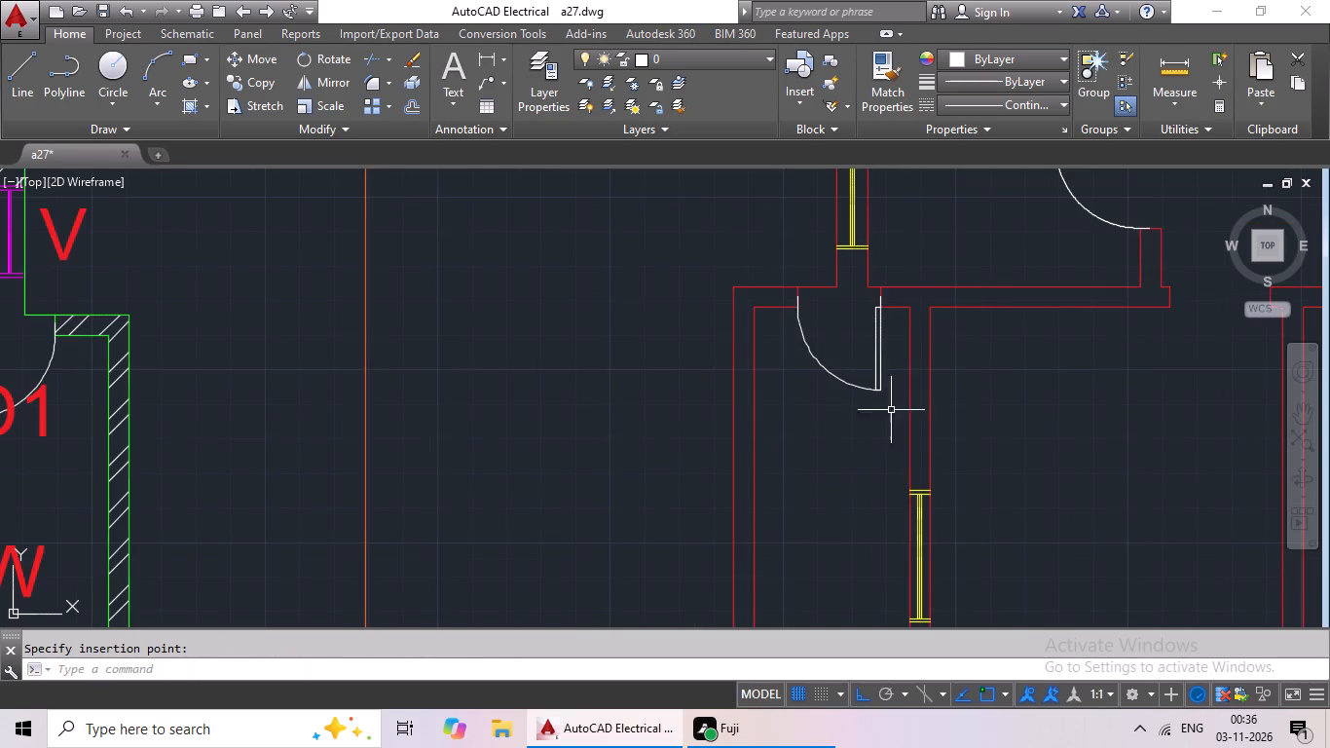
{"action": "scroll", "coordinate": [976, 409], "scroll_direction": "down", "scroll_amount": 1}
{"action": "middle_click_drag", "start_coordinate": [1076, 413], "coordinate": [920, 376]}
{"action": "scroll", "coordinate": [937, 390], "scroll_direction": "down", "scroll_amount": 2}
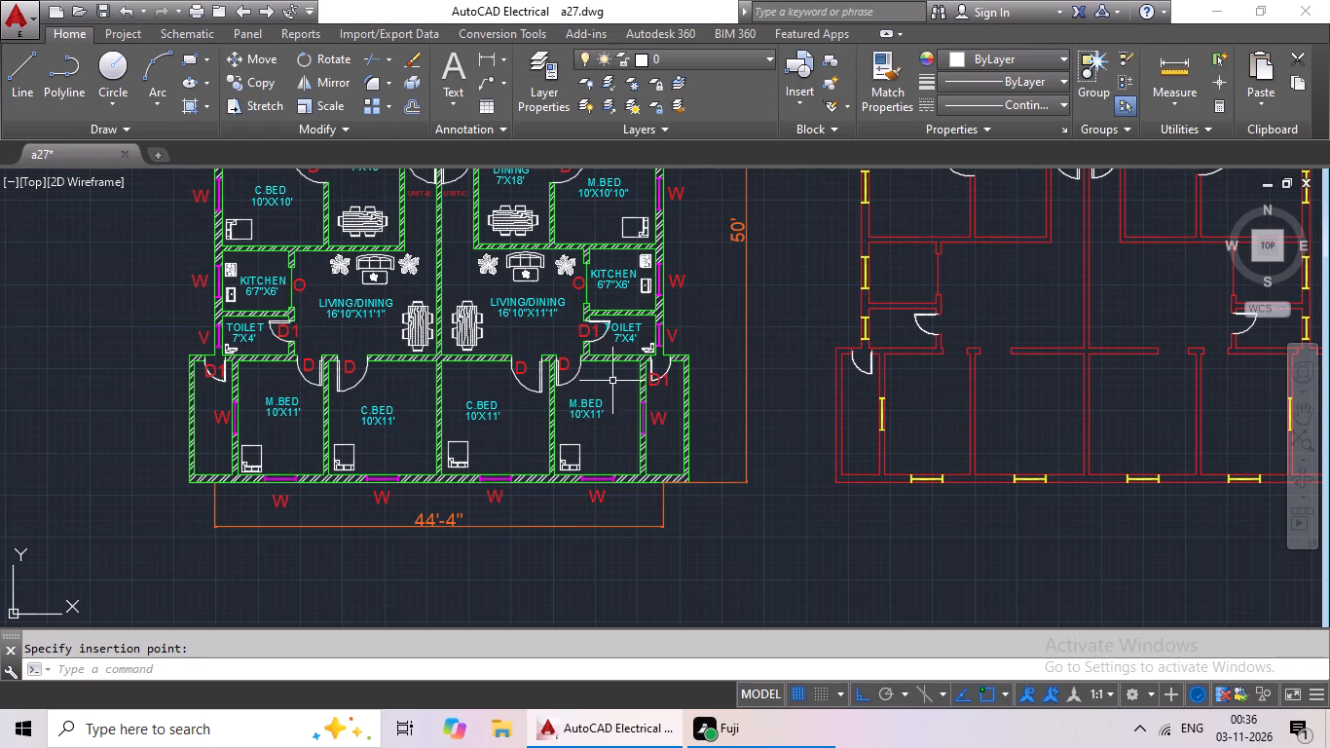
{"action": "left_click", "coordinate": [669, 368]}
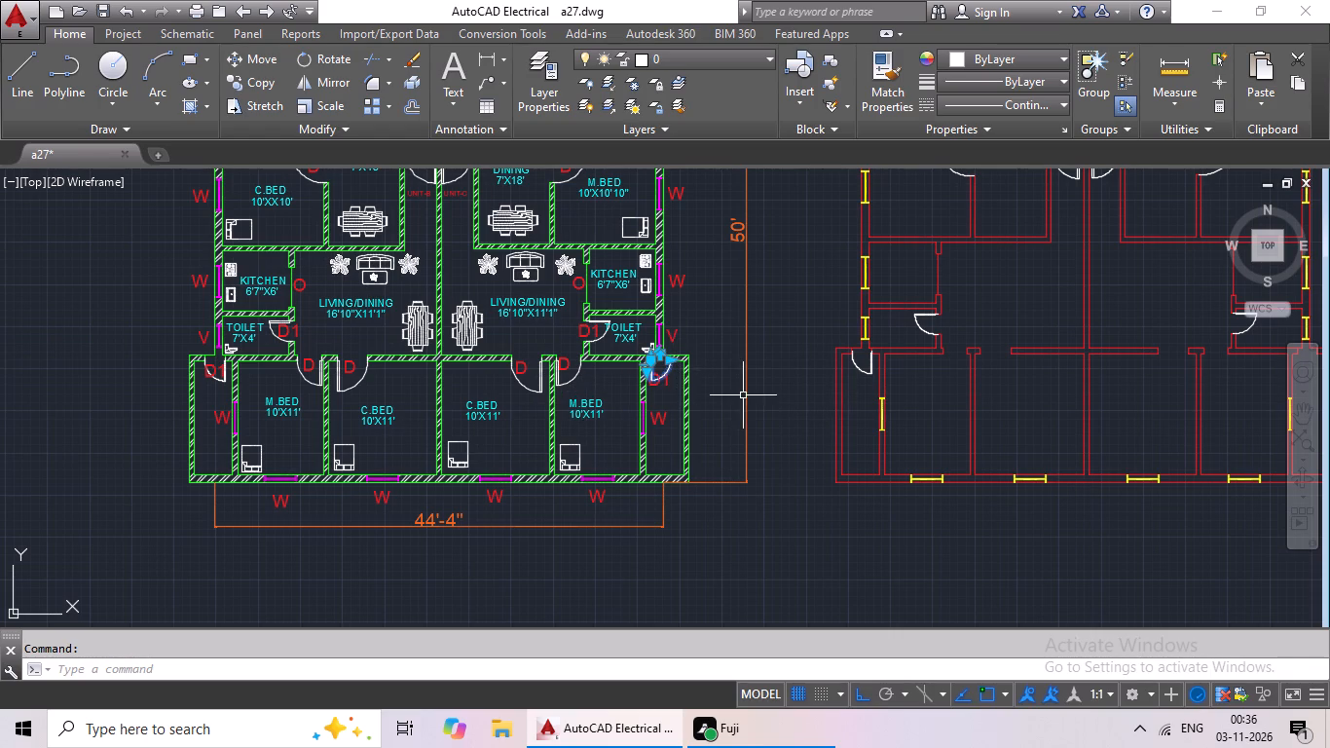
{"action": "key", "text": "ctrl+c"}
{"action": "key", "text": "ctrl+v"}
{"action": "middle_click_drag", "start_coordinate": [973, 408], "coordinate": [576, 408]}
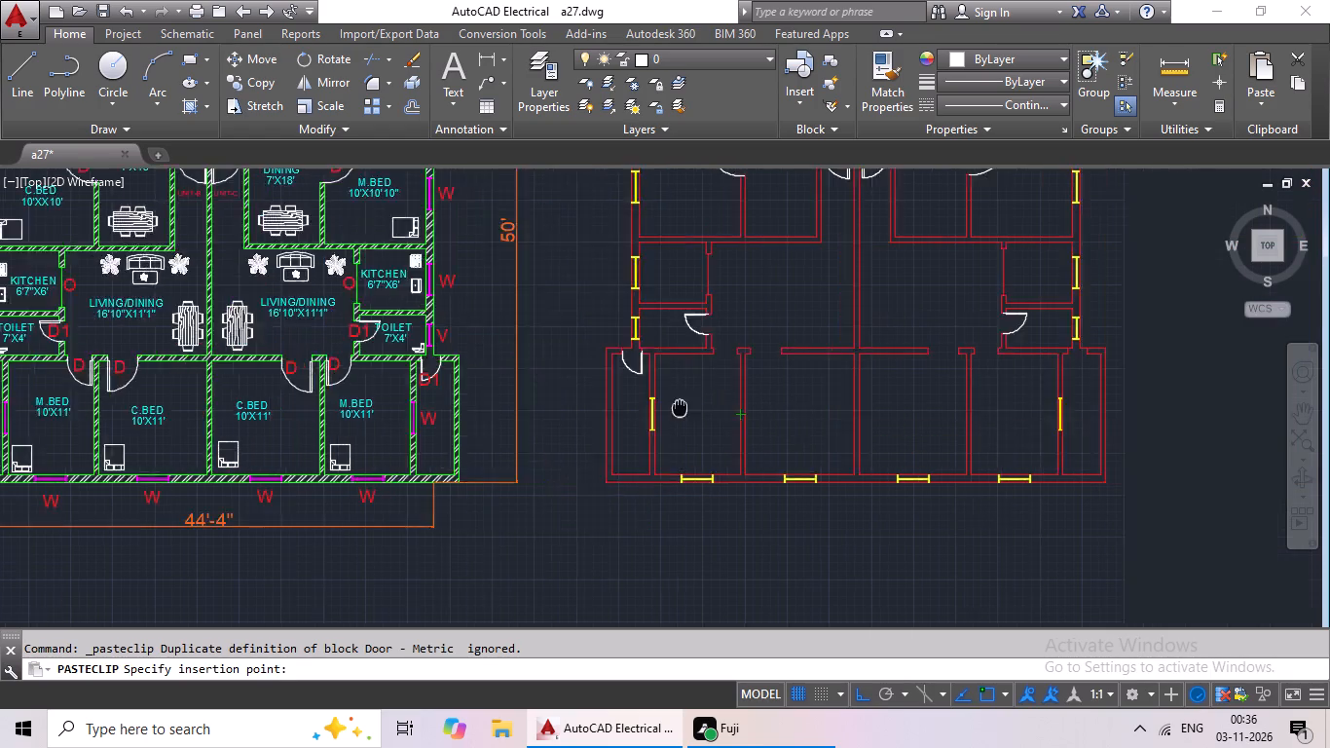
{"action": "middle_click_drag", "start_coordinate": [576, 408], "coordinate": [425, 404]}
{"action": "scroll", "coordinate": [730, 381], "scroll_direction": "up", "scroll_amount": 3}
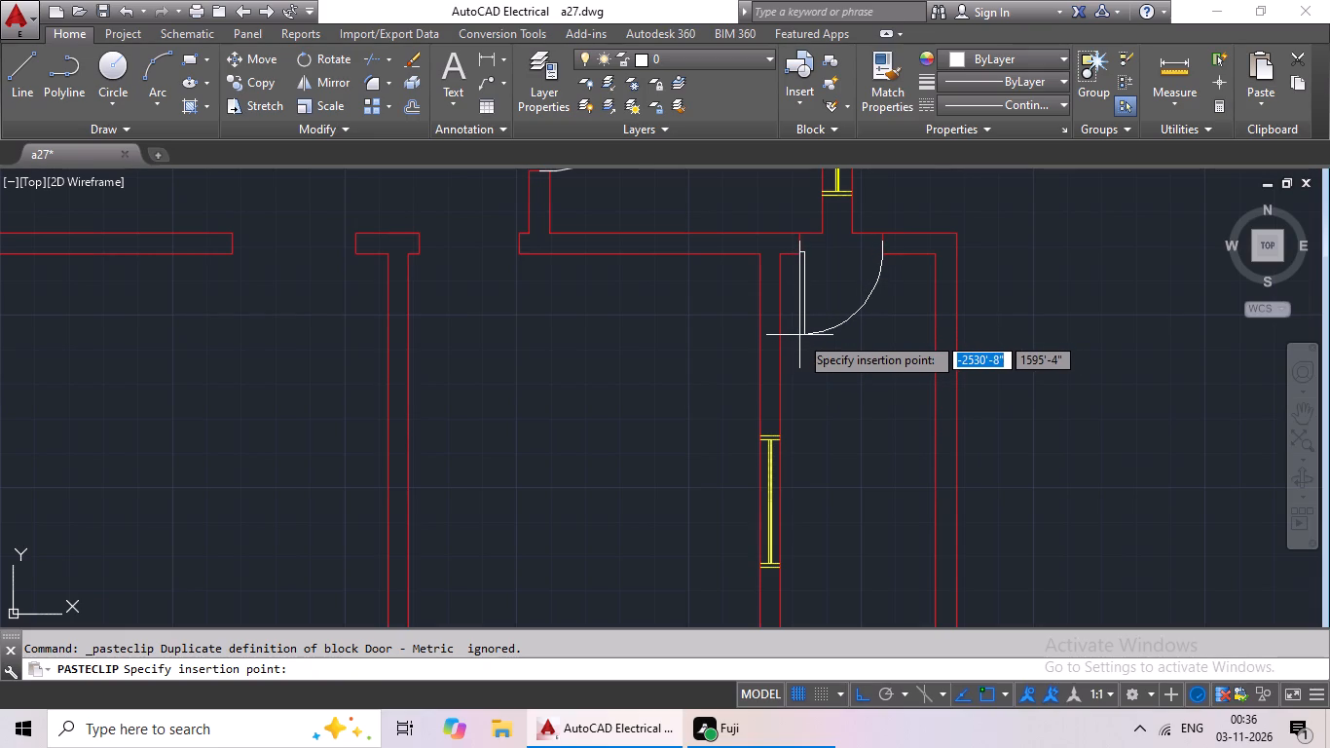
{"action": "left_click", "coordinate": [799, 335]}
Copy the left door of the central pair below the stairs and paste it in the lower left bedroom's opening, arc end at the left jamb.
{"action": "scroll", "coordinate": [904, 317], "scroll_direction": "down", "scroll_amount": 3}
{"action": "middle_click_drag", "start_coordinate": [843, 345], "coordinate": [827, 372]}
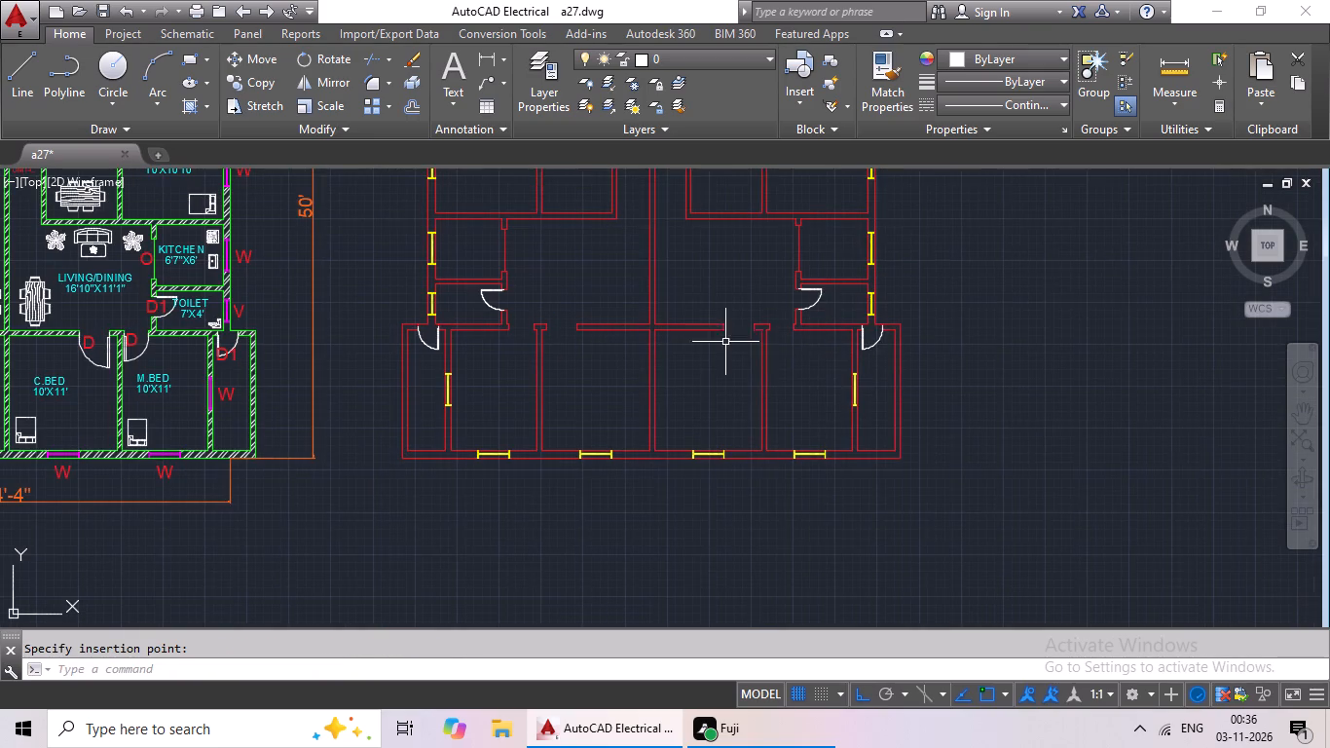
{"action": "middle_click_drag", "start_coordinate": [675, 275], "coordinate": [637, 461]}
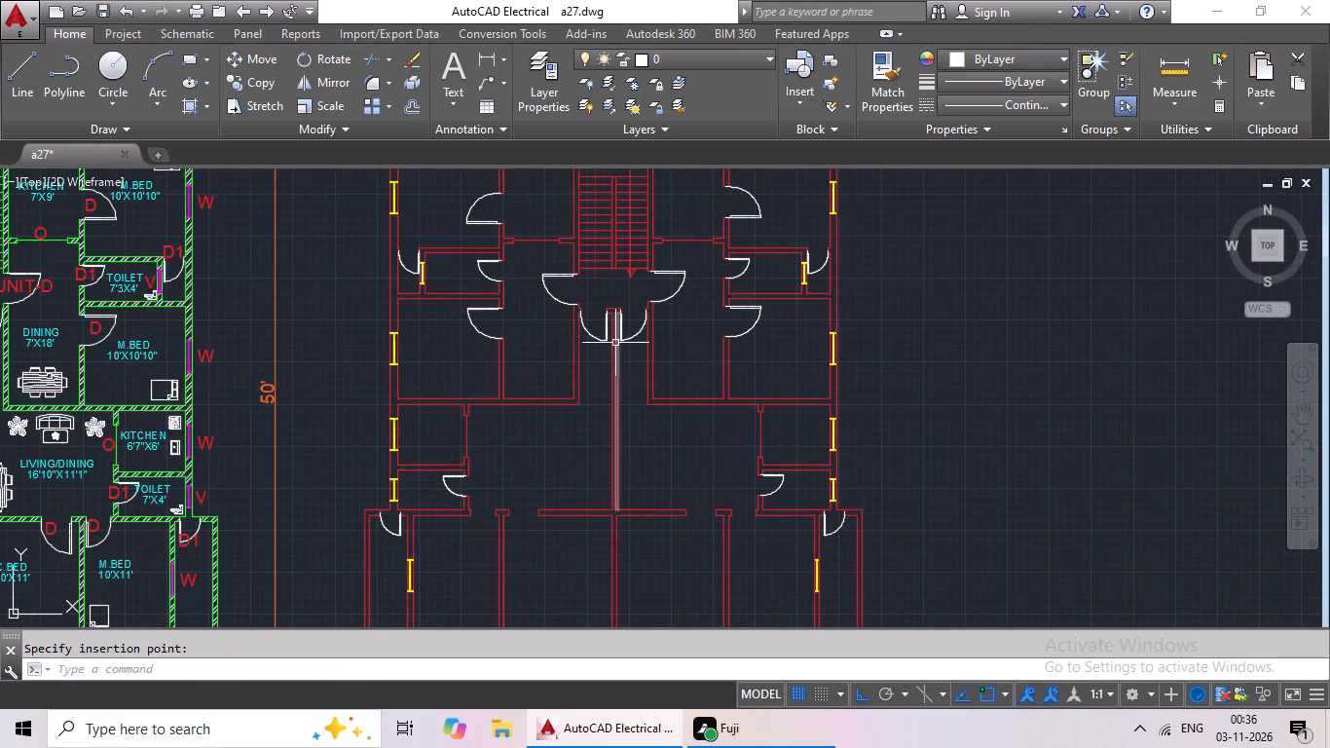
{"action": "left_click", "coordinate": [589, 333]}
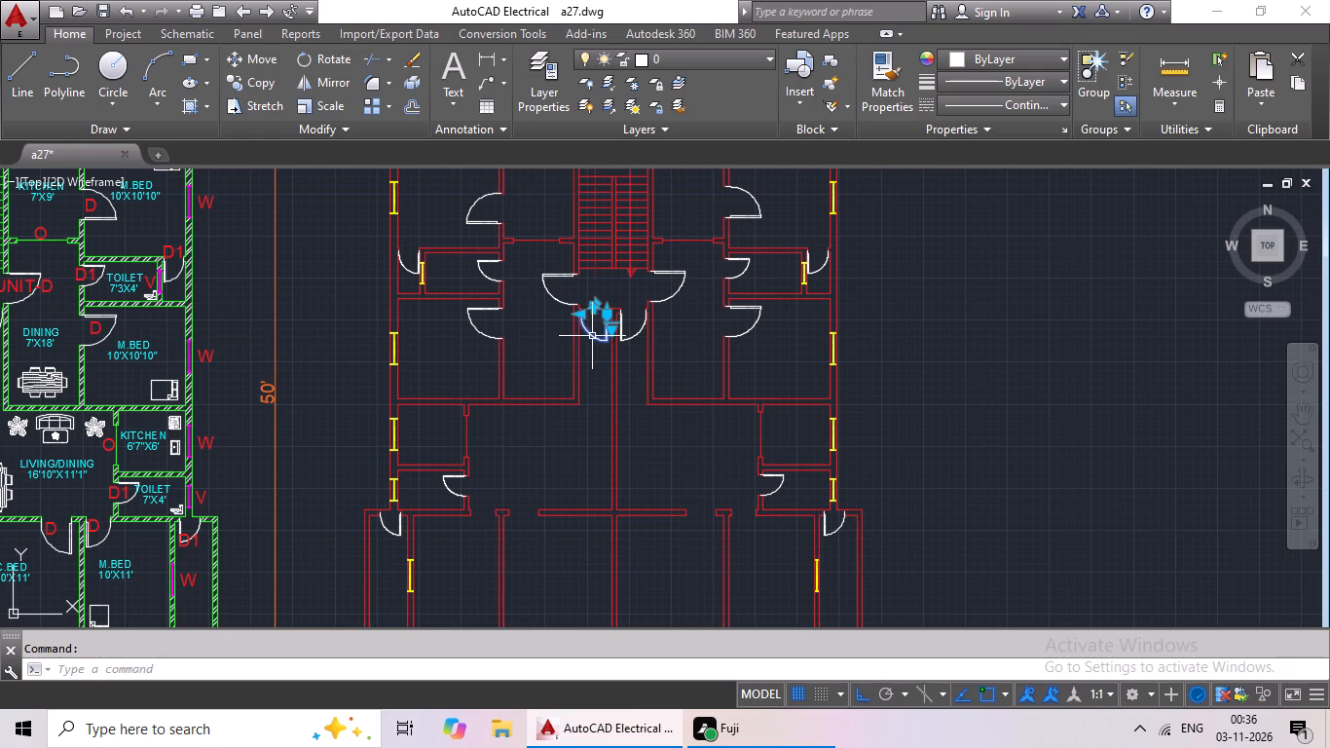
{"action": "key", "text": "ctrl+c"}
{"action": "key", "text": "ctrl+v"}
{"action": "middle_click_drag", "start_coordinate": [530, 449], "coordinate": [585, 345], "text": "ctrl"}
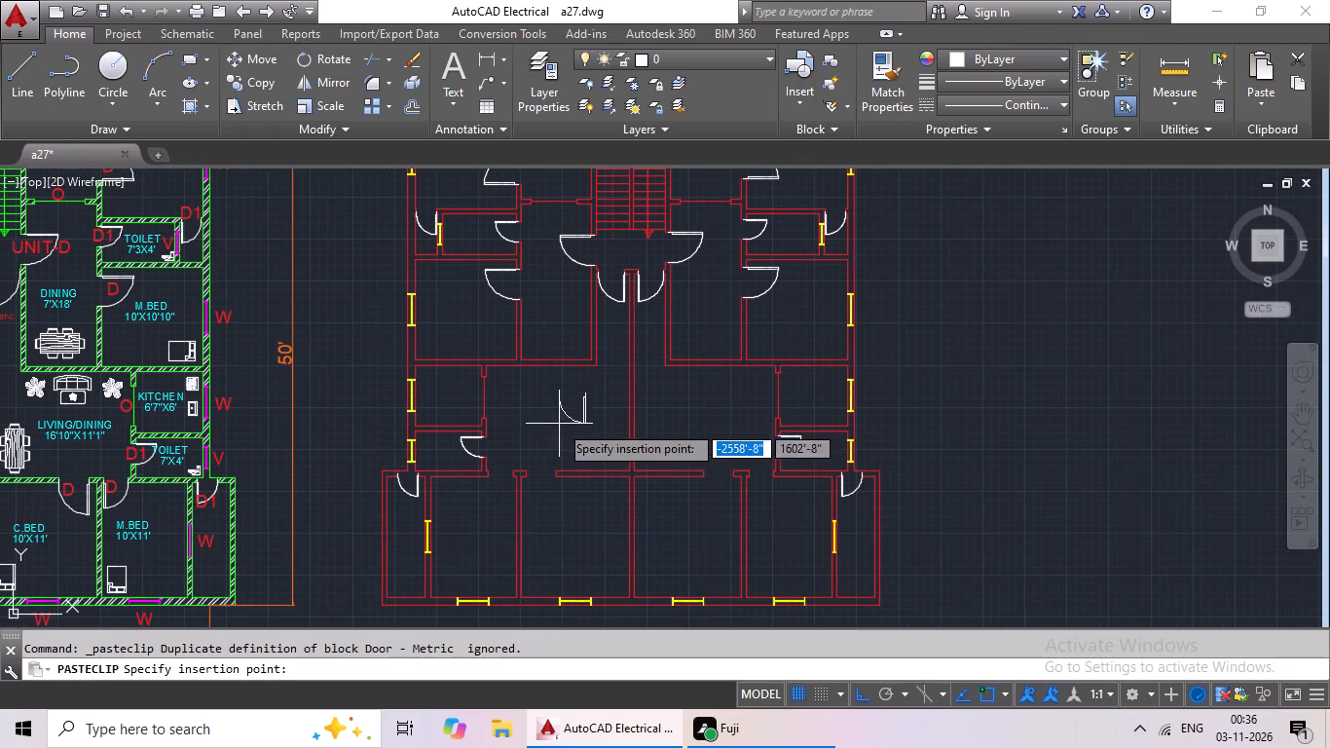
{"action": "scroll", "coordinate": [476, 498], "scroll_direction": "up", "scroll_amount": 4}
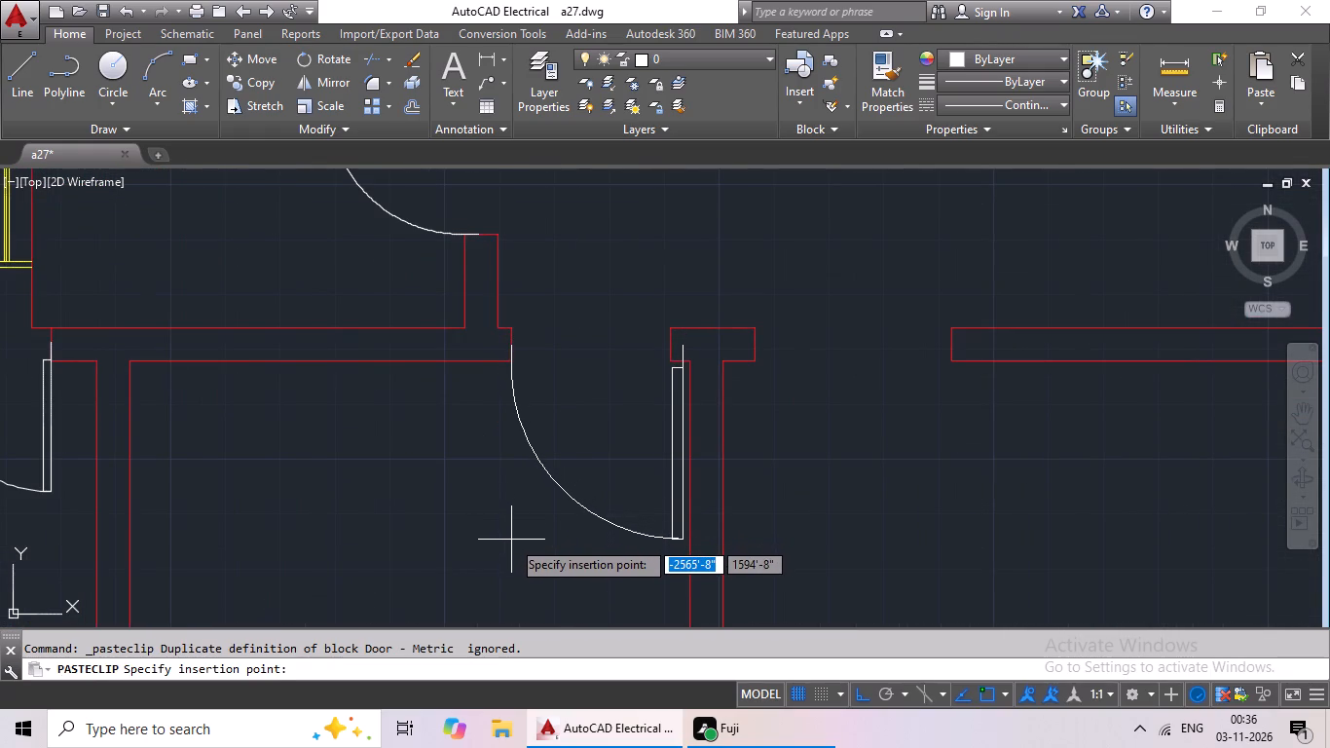
{"action": "left_click", "coordinate": [511, 540]}
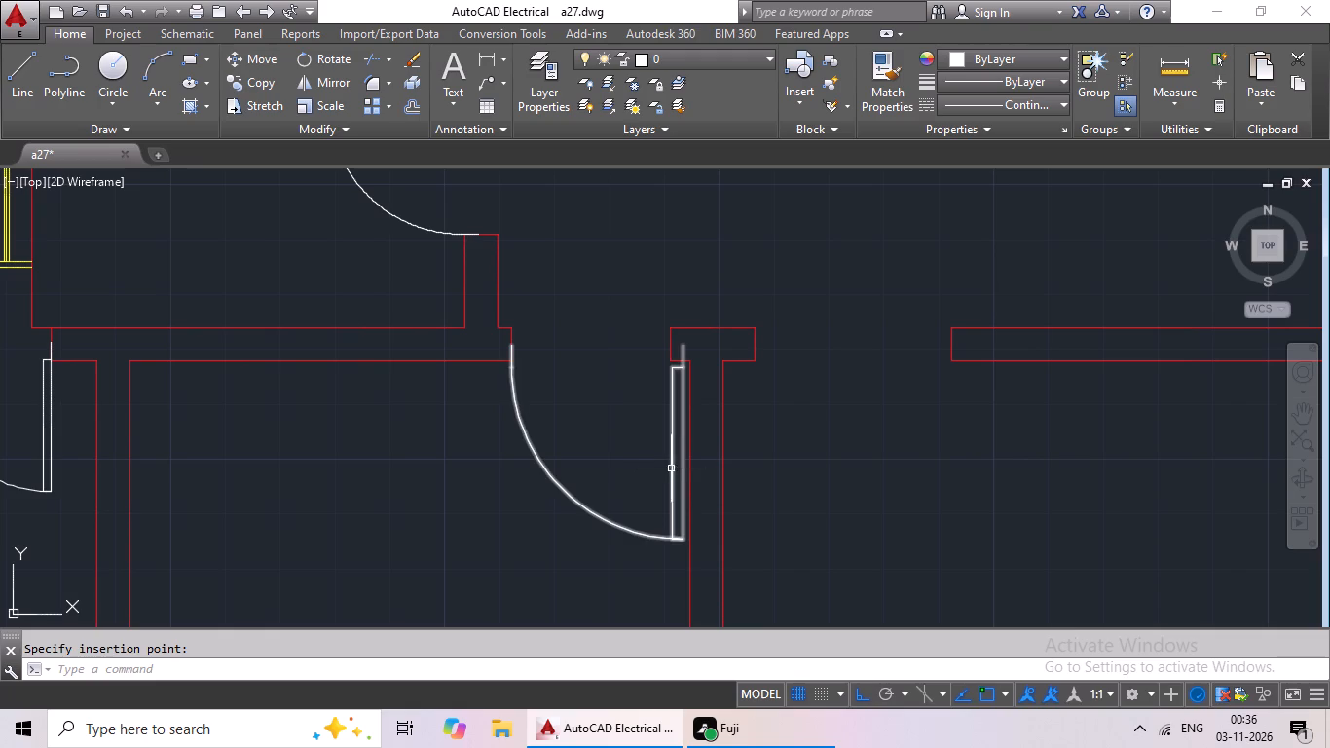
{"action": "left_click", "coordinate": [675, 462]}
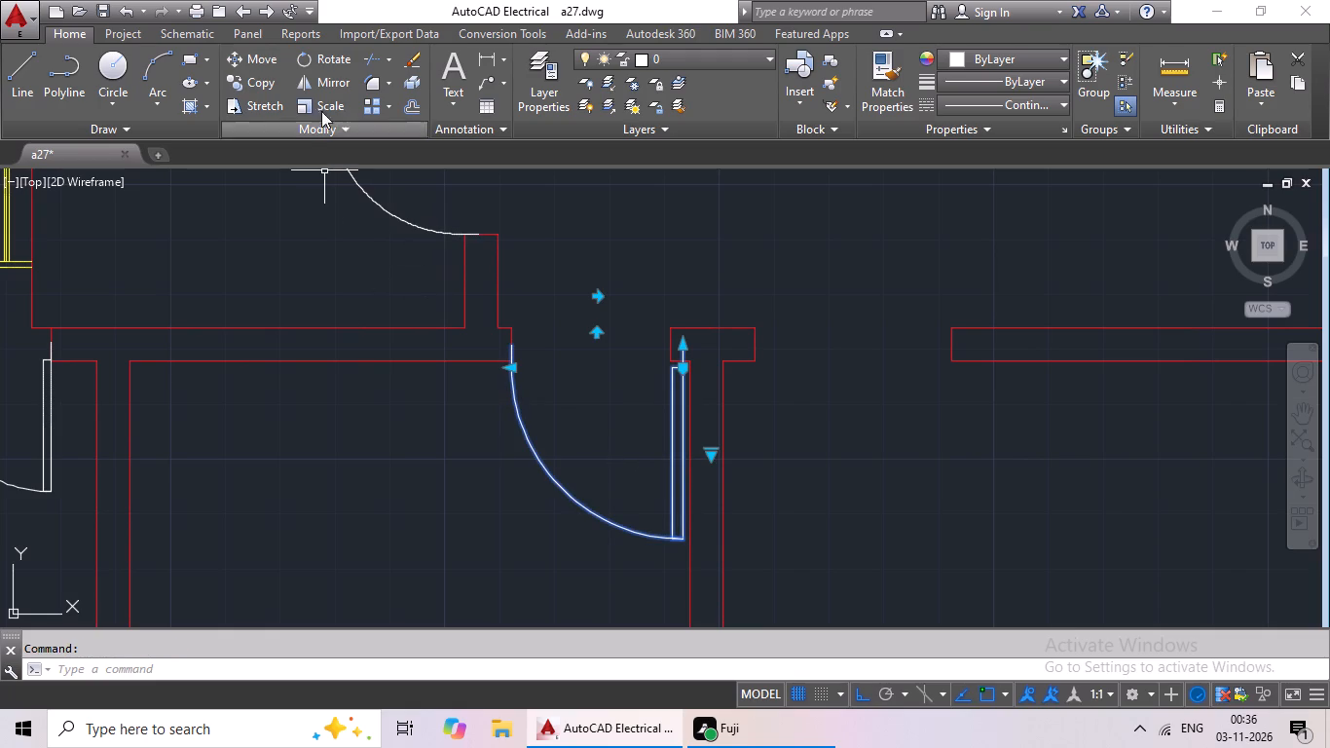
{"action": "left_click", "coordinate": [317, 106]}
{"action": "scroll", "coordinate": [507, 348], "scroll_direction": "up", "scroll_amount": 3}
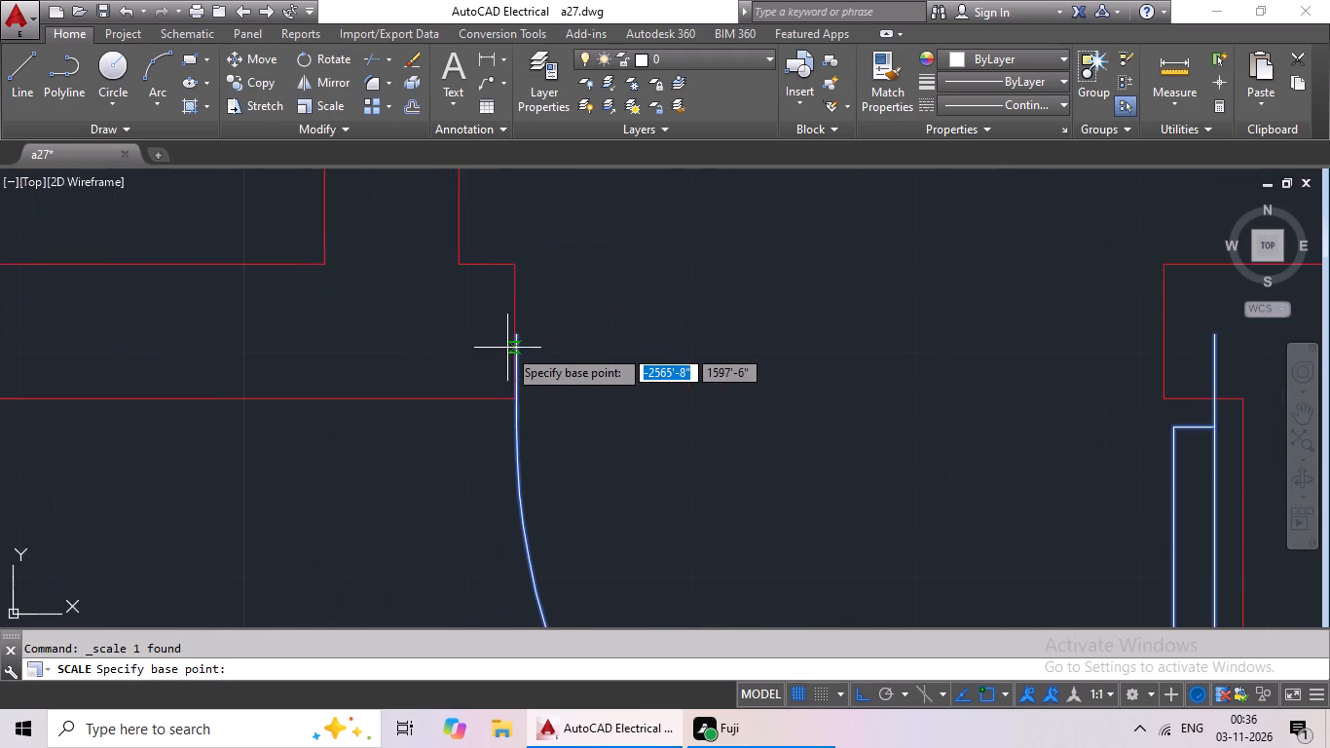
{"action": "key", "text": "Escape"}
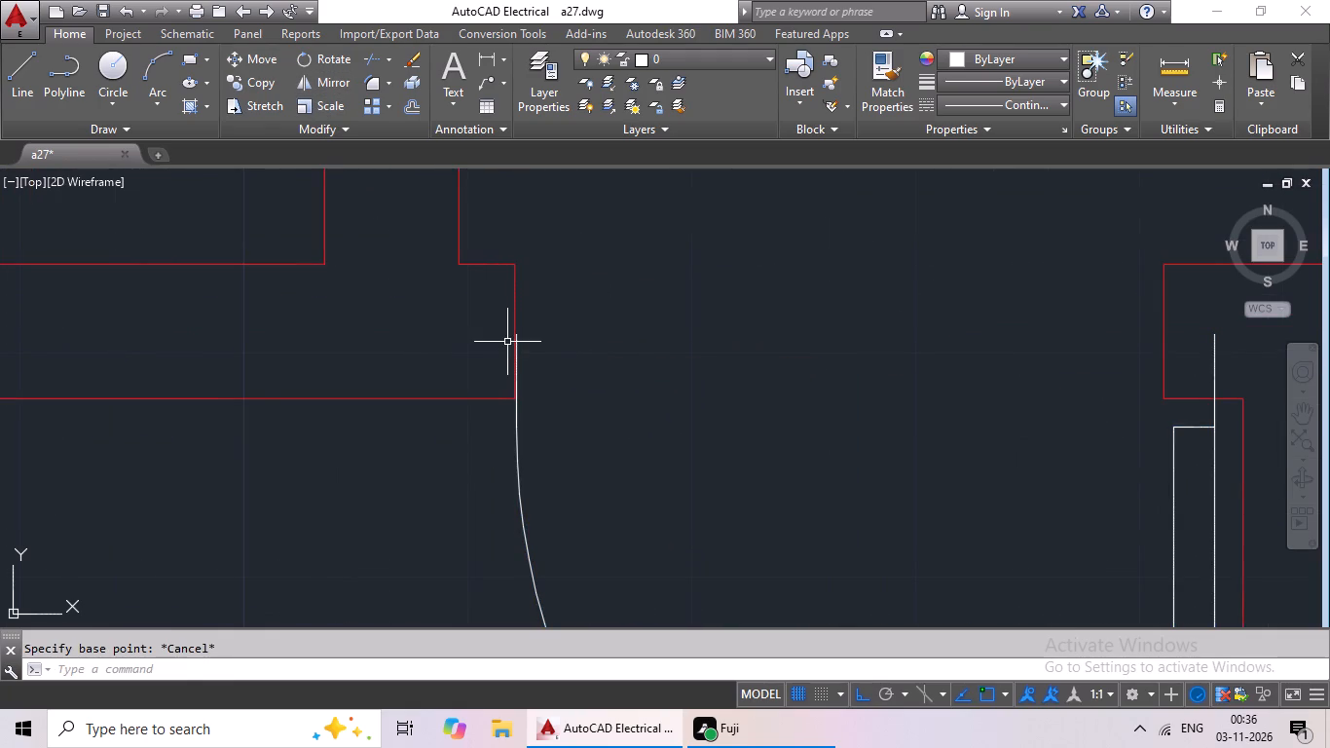
Shift the lower left bedroom's door with Stretch so its arc end lies exactly on the left jamb line.
{"action": "left_click", "coordinate": [517, 375]}
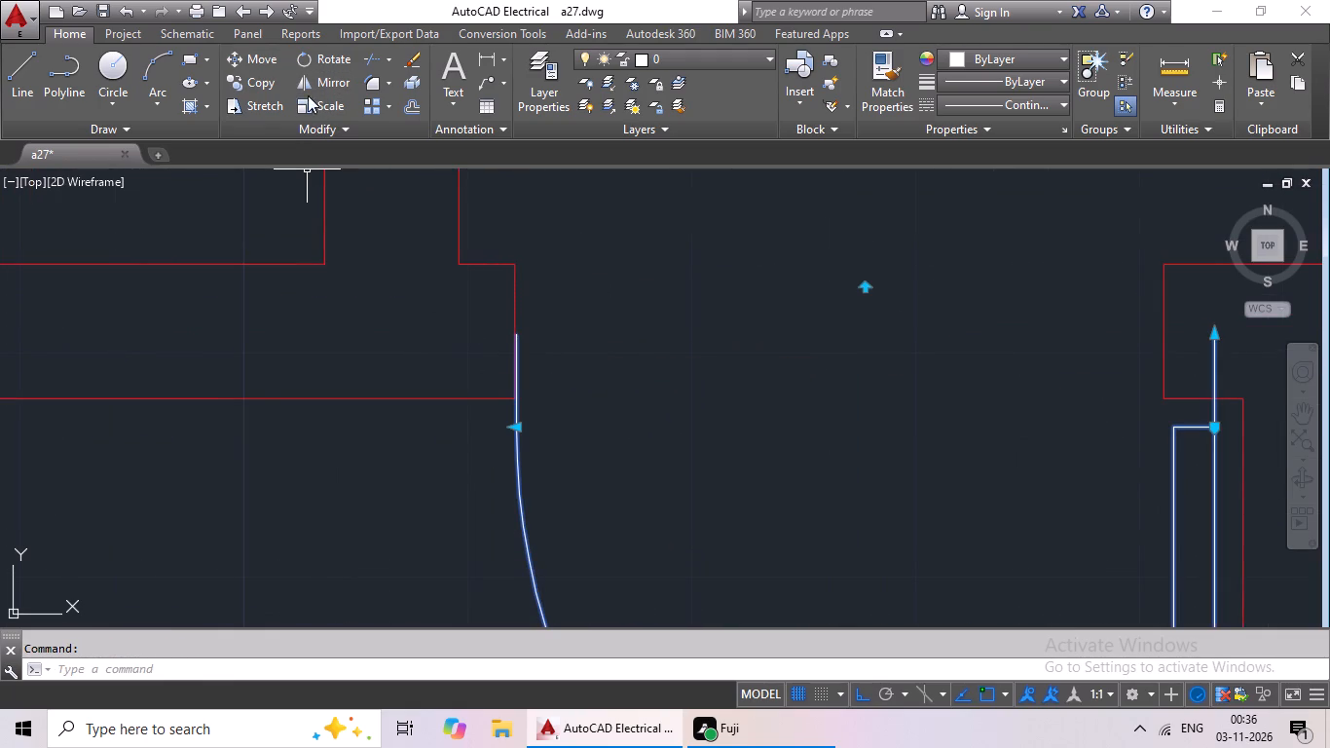
{"action": "left_click", "coordinate": [274, 99]}
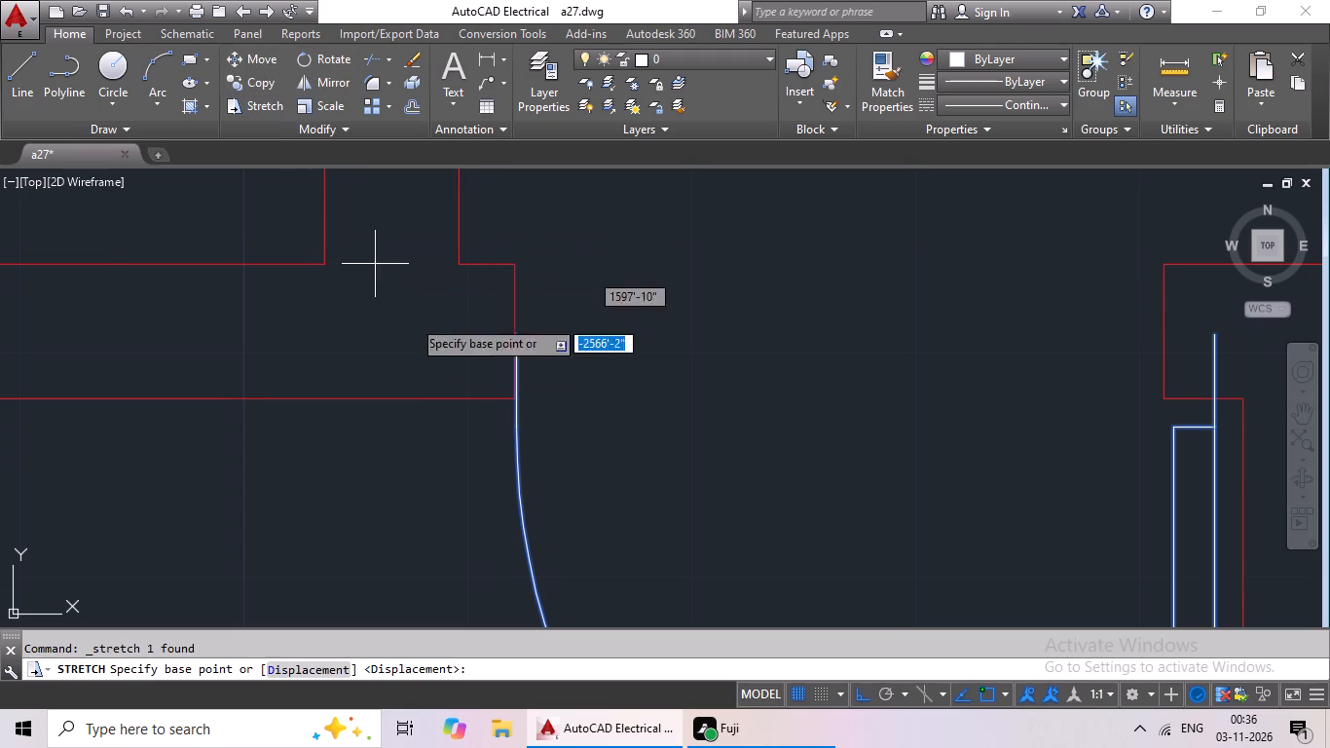
{"action": "scroll", "coordinate": [533, 336], "scroll_direction": "up", "scroll_amount": 4}
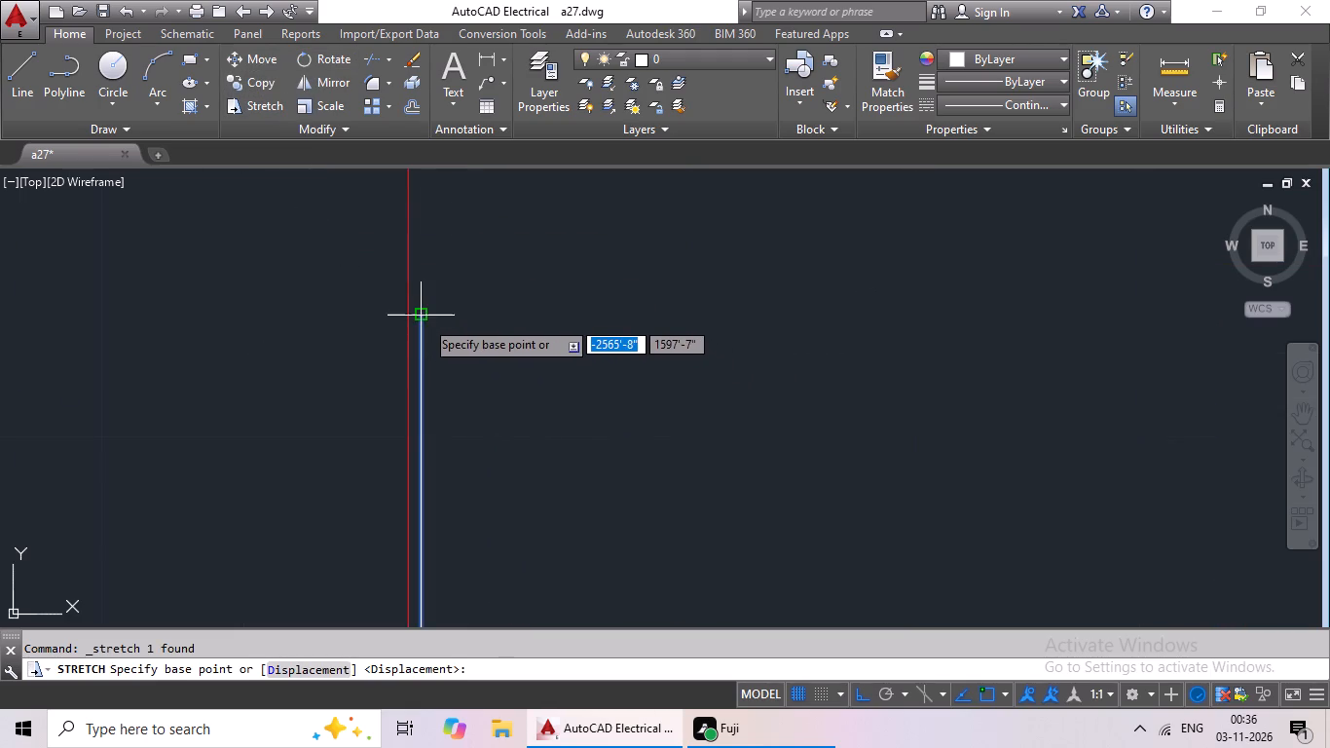
{"action": "left_click", "coordinate": [425, 319]}
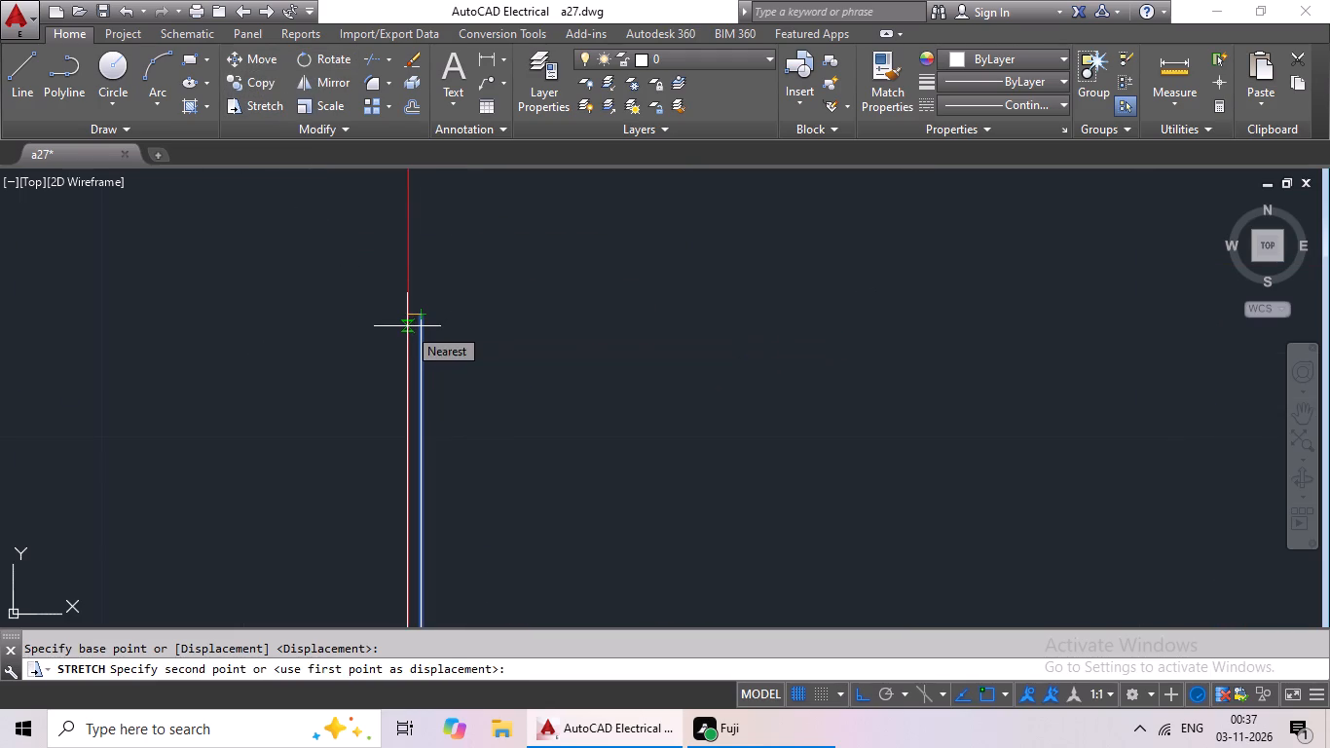
{"action": "left_click", "coordinate": [408, 321]}
Scale the lower left bedroom's door by reference from its arc end so its width fits the opening up to the right jamb.
{"action": "scroll", "coordinate": [475, 322], "scroll_direction": "down", "scroll_amount": 3}
{"action": "scroll", "coordinate": [609, 491], "scroll_direction": "down", "scroll_amount": 3}
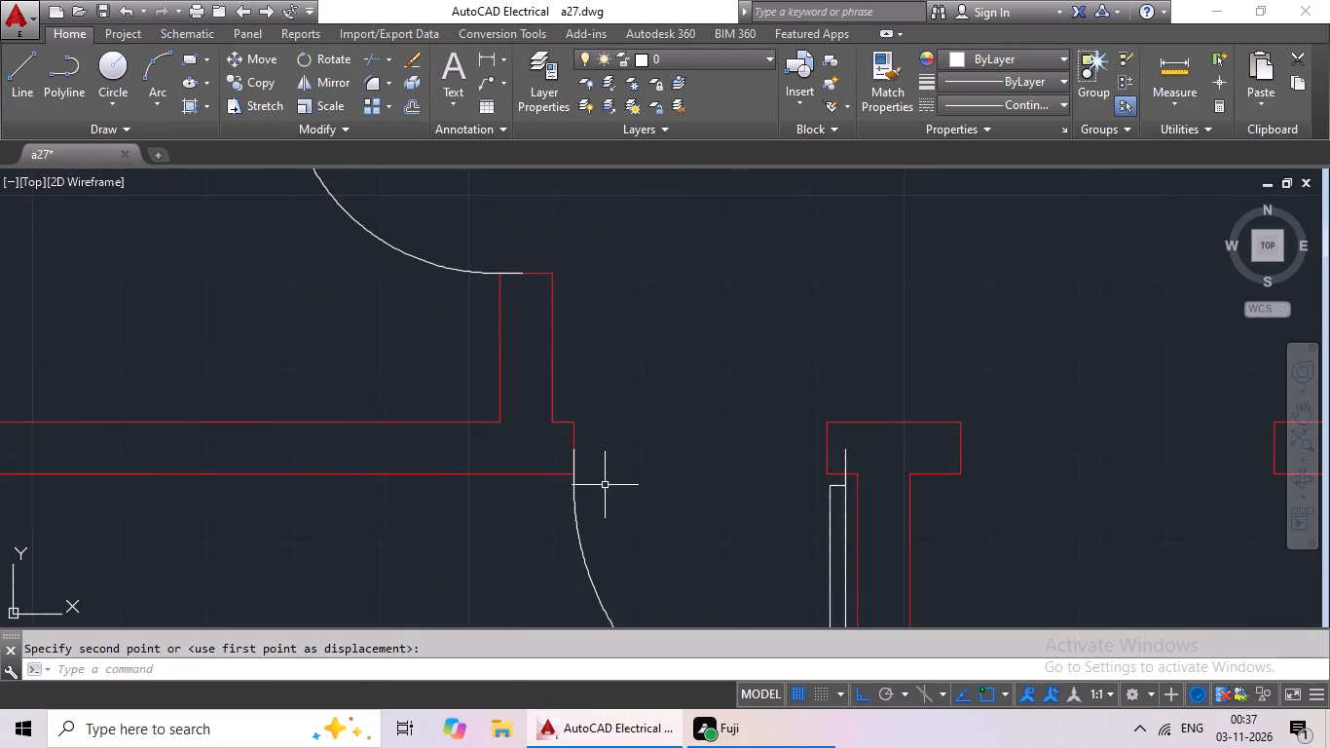
{"action": "middle_click_drag", "start_coordinate": [600, 479], "coordinate": [467, 412]}
{"action": "left_click", "coordinate": [446, 469]}
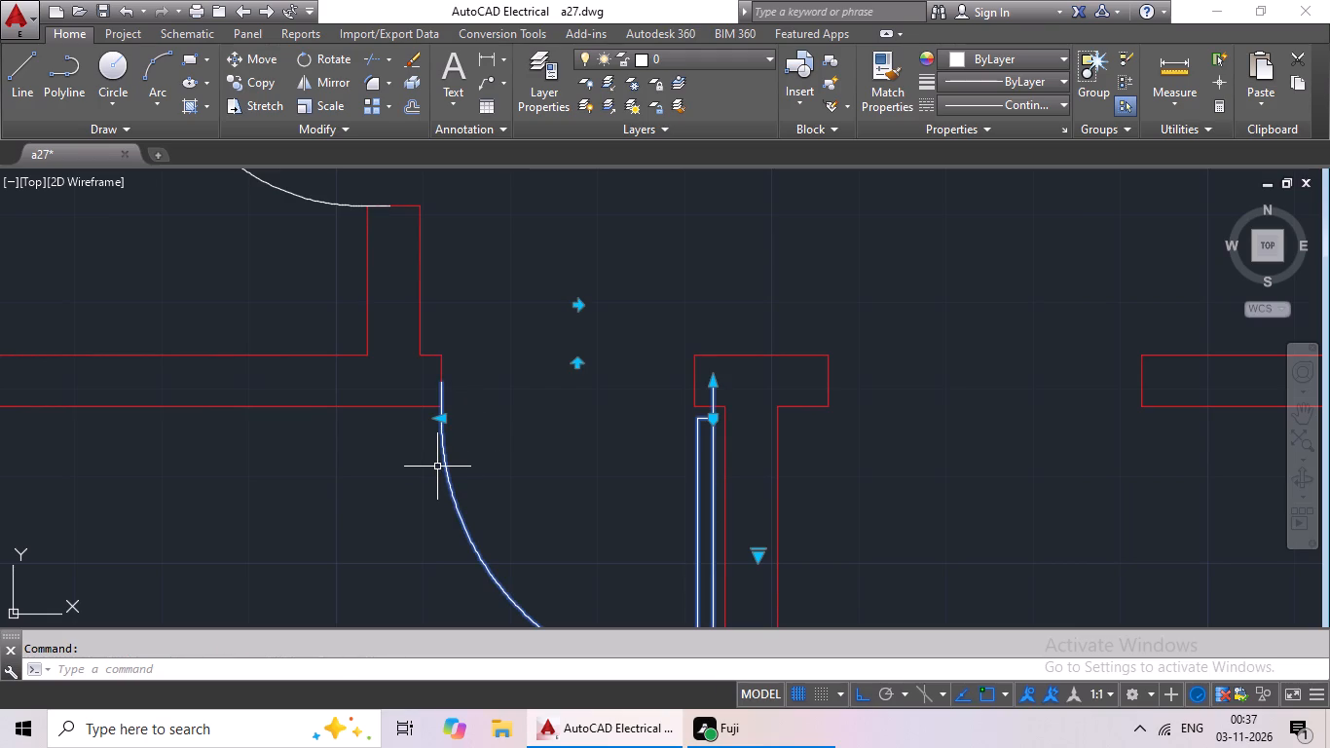
{"action": "left_click", "coordinate": [338, 108]}
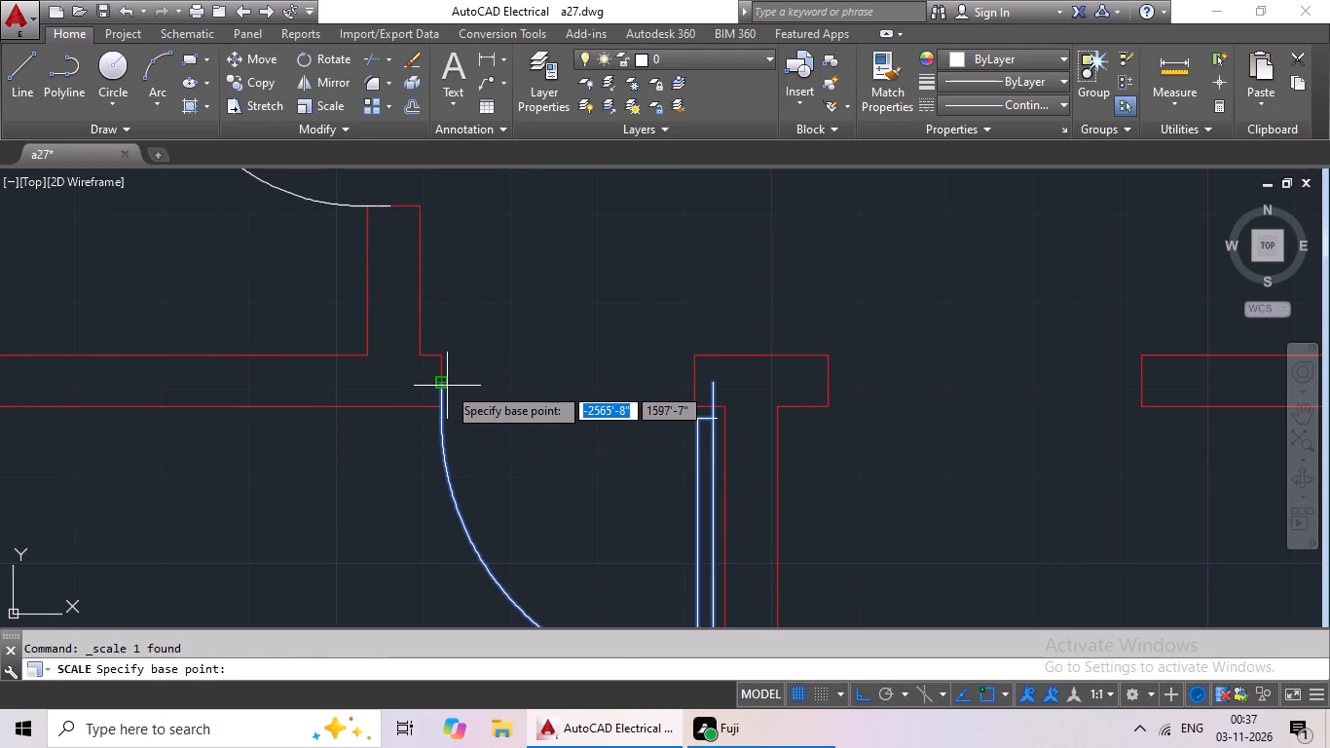
{"action": "left_click", "coordinate": [440, 389]}
{"action": "left_click", "coordinate": [321, 671]}
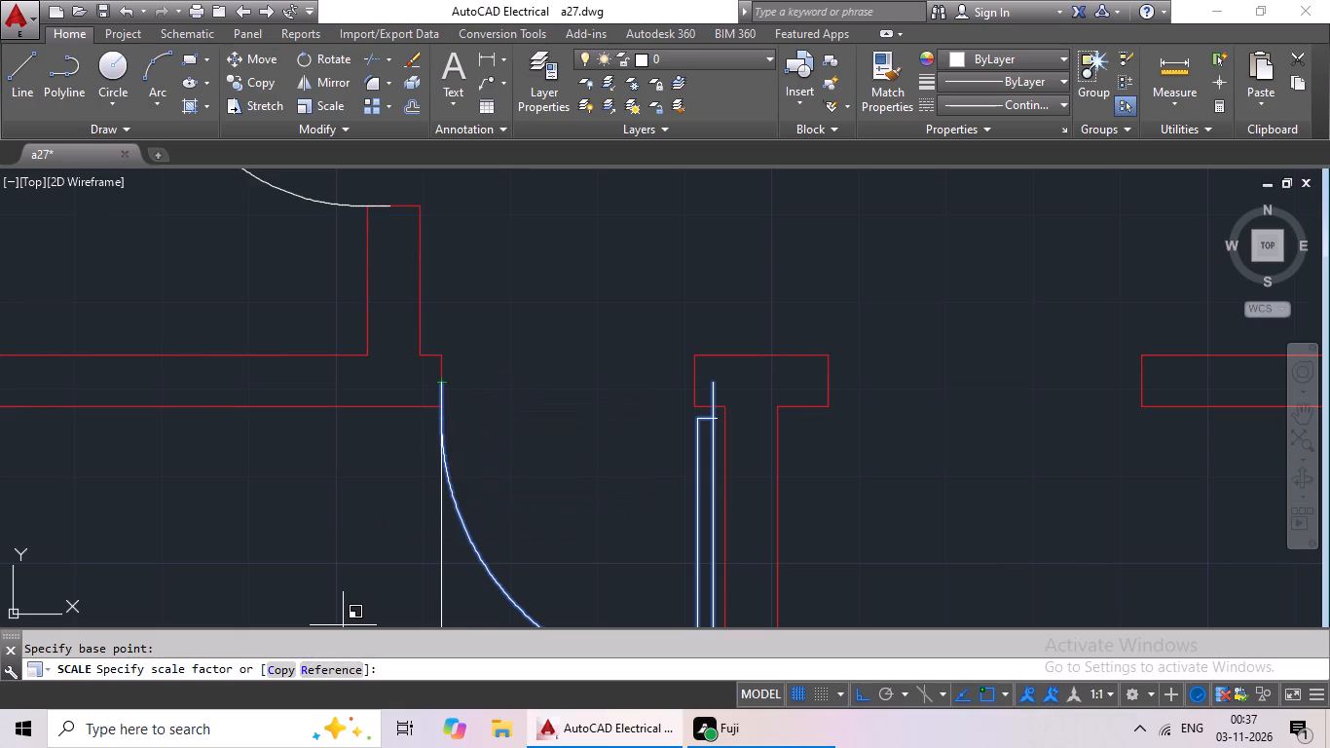
{"action": "left_click", "coordinate": [439, 388]}
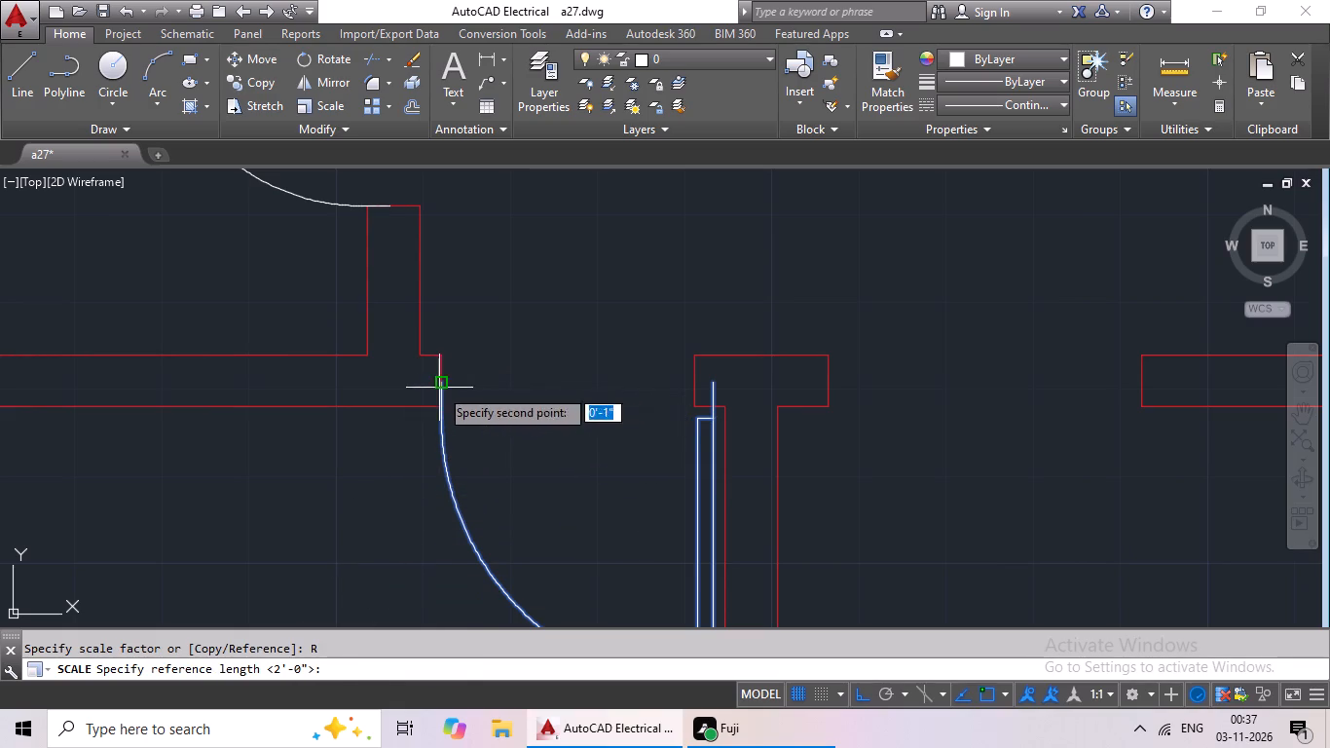
{"action": "left_click", "coordinate": [715, 386]}
{"action": "left_click", "coordinate": [695, 379]}
Copy the right door of the central pair below the stairs and paste it at the left jamb of the inner lower left bedroom's opening.
{"action": "scroll", "coordinate": [749, 393], "scroll_direction": "down", "scroll_amount": 4}
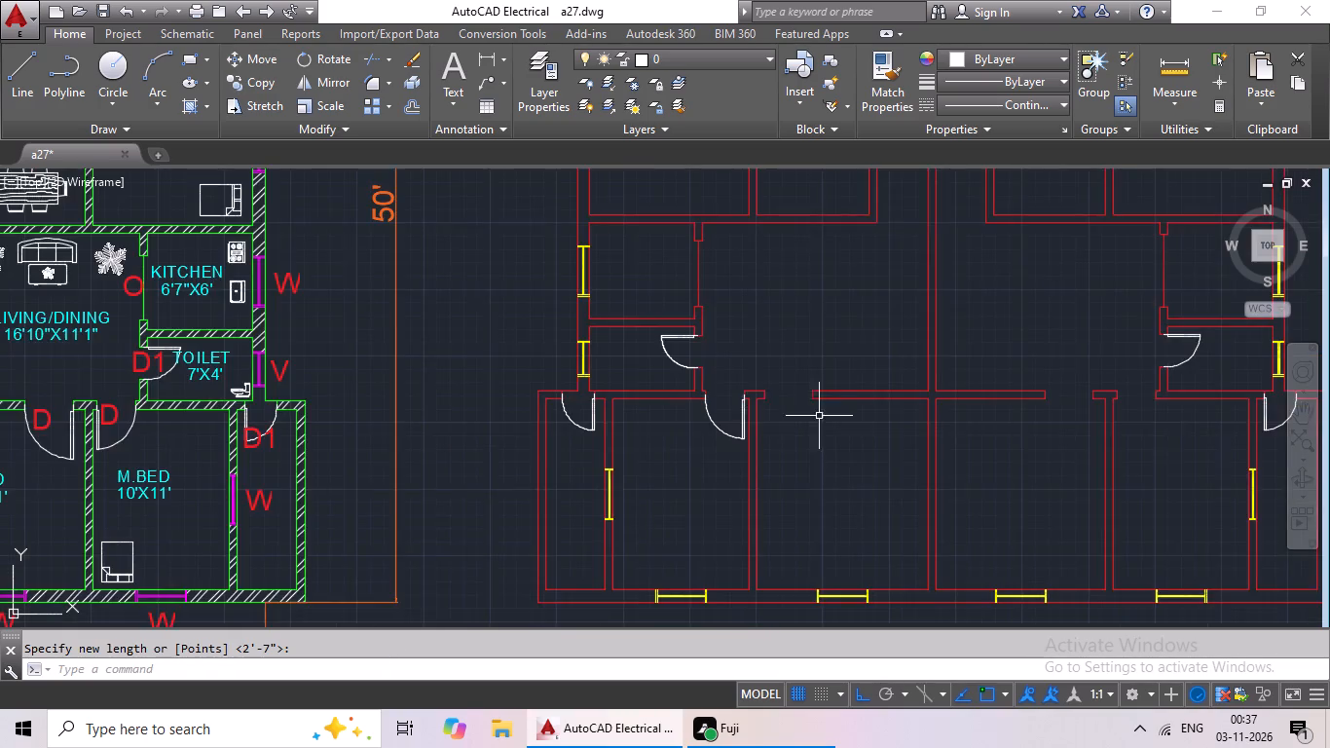
{"action": "middle_click_drag", "start_coordinate": [839, 422], "coordinate": [703, 482]}
{"action": "scroll", "coordinate": [757, 404], "scroll_direction": "down", "scroll_amount": 2}
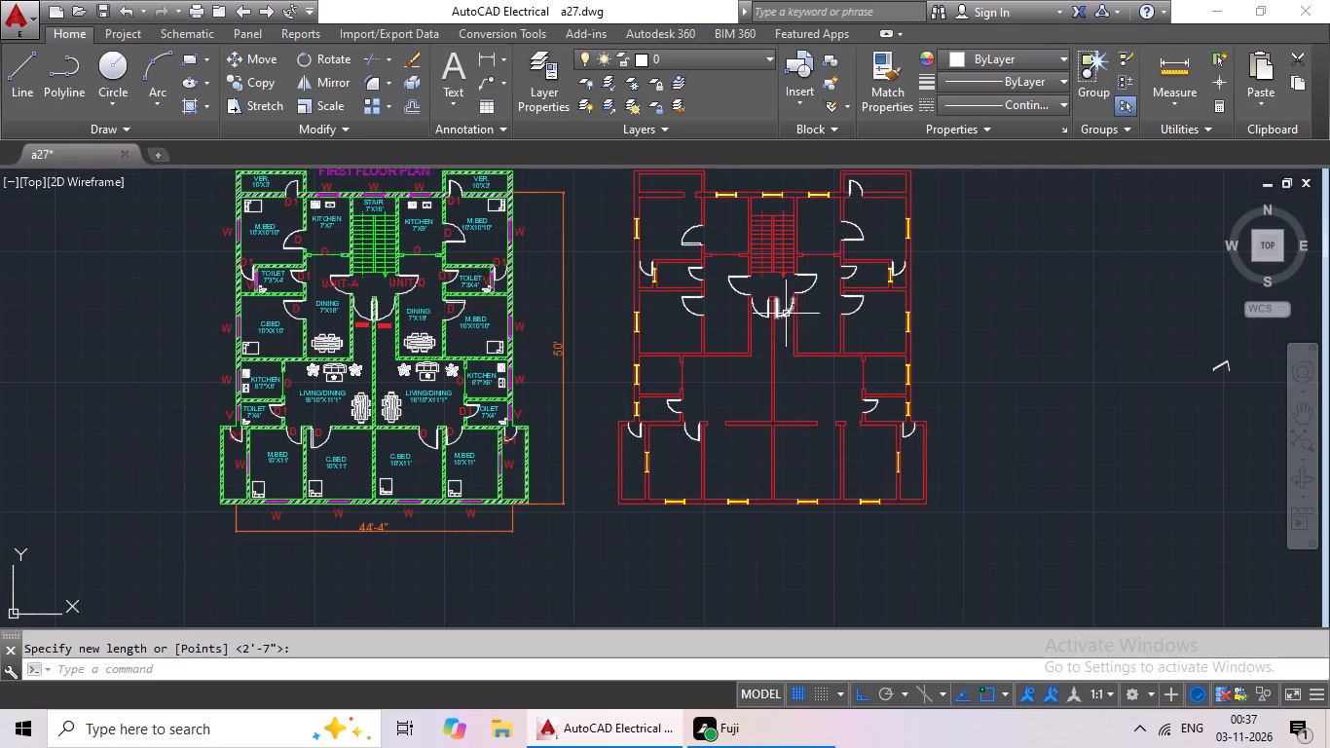
{"action": "left_click", "coordinate": [786, 313]}
{"action": "key", "text": "ctrl+c"}
{"action": "key", "text": "ctrl+v"}
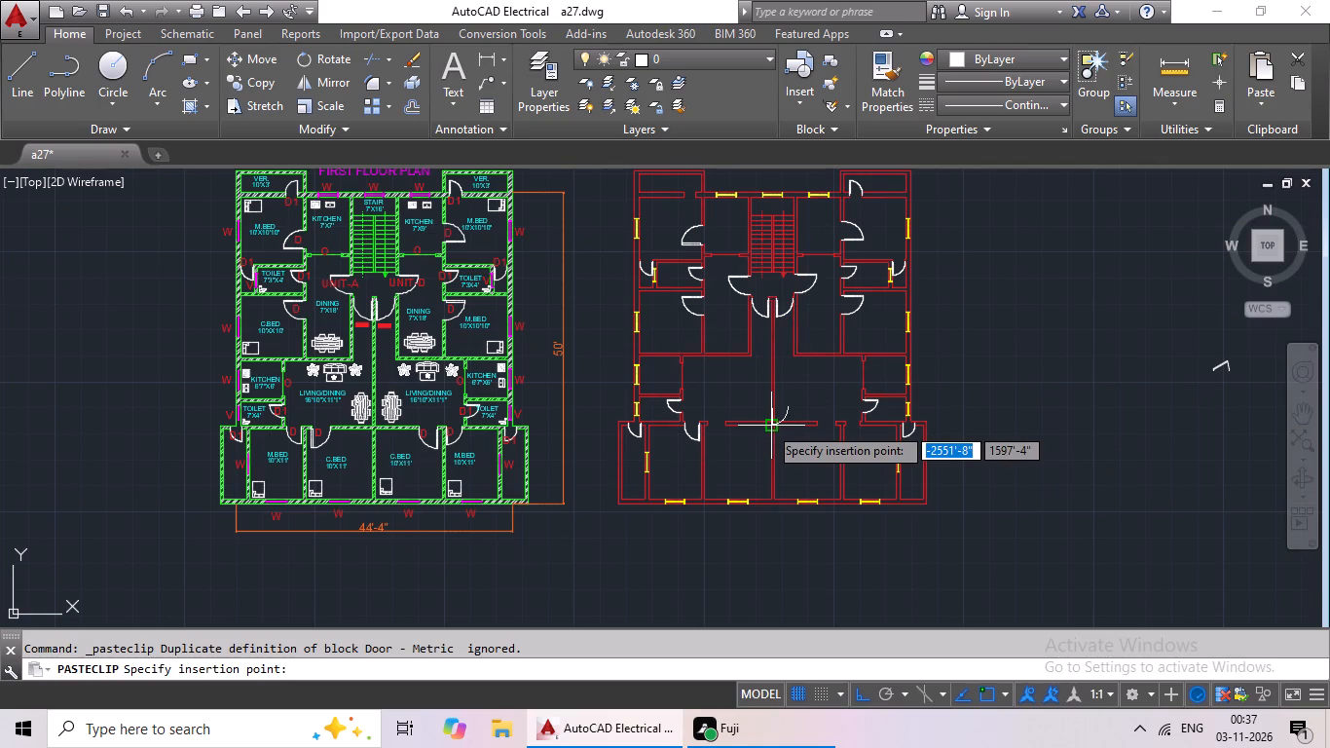
{"action": "scroll", "coordinate": [697, 442], "scroll_direction": "up", "scroll_amount": 3}
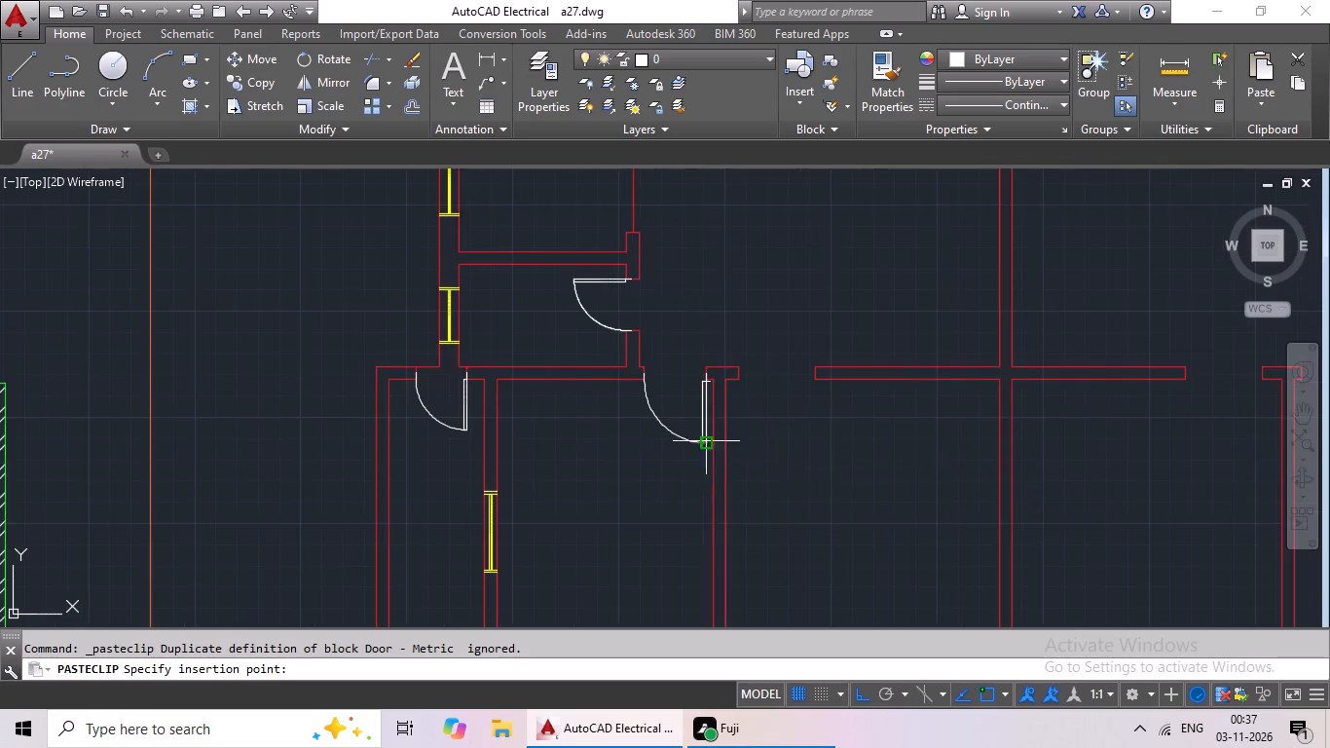
{"action": "scroll", "coordinate": [732, 440], "scroll_direction": "up", "scroll_amount": 3}
{"action": "scroll", "coordinate": [753, 462], "scroll_direction": "down", "scroll_amount": 1}
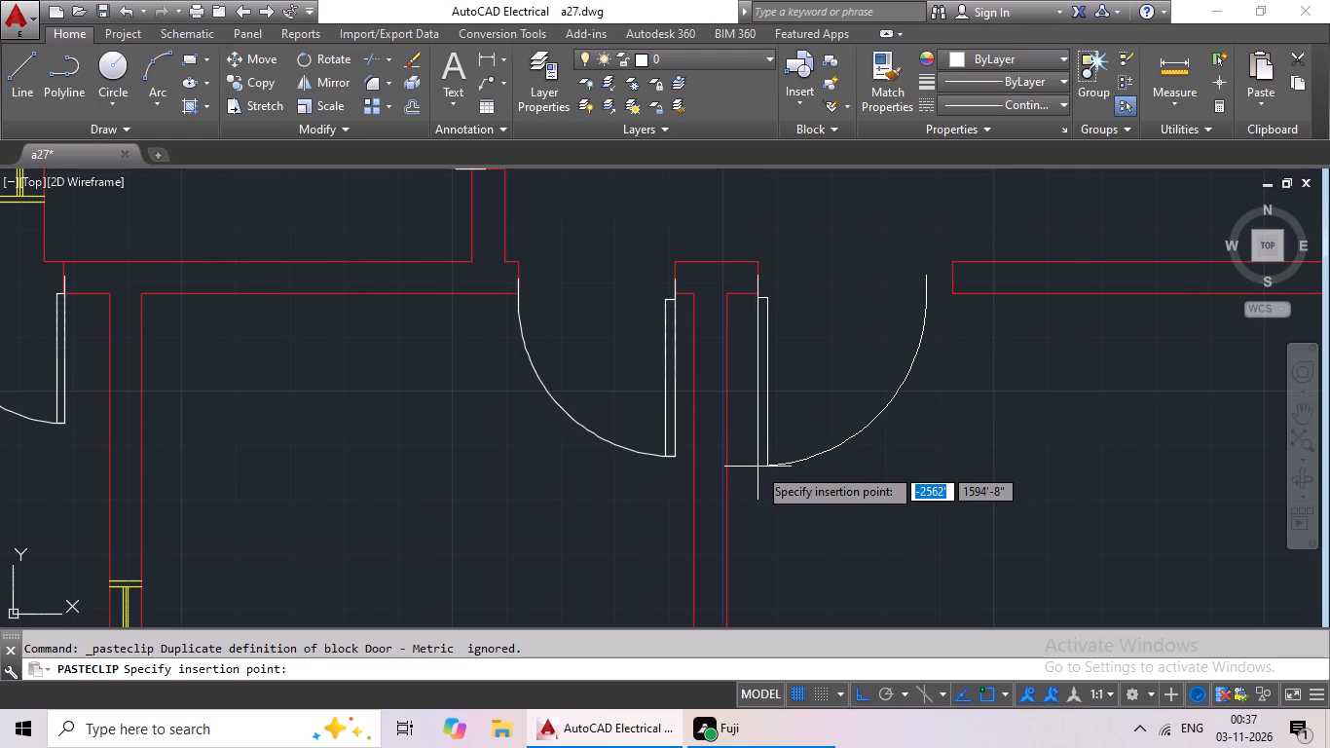
{"action": "left_click", "coordinate": [757, 467]}
Scale the inner lower left bedroom's door by reference from its hinge end so its arc reaches the opening's right jamb.
{"action": "left_click", "coordinate": [764, 424]}
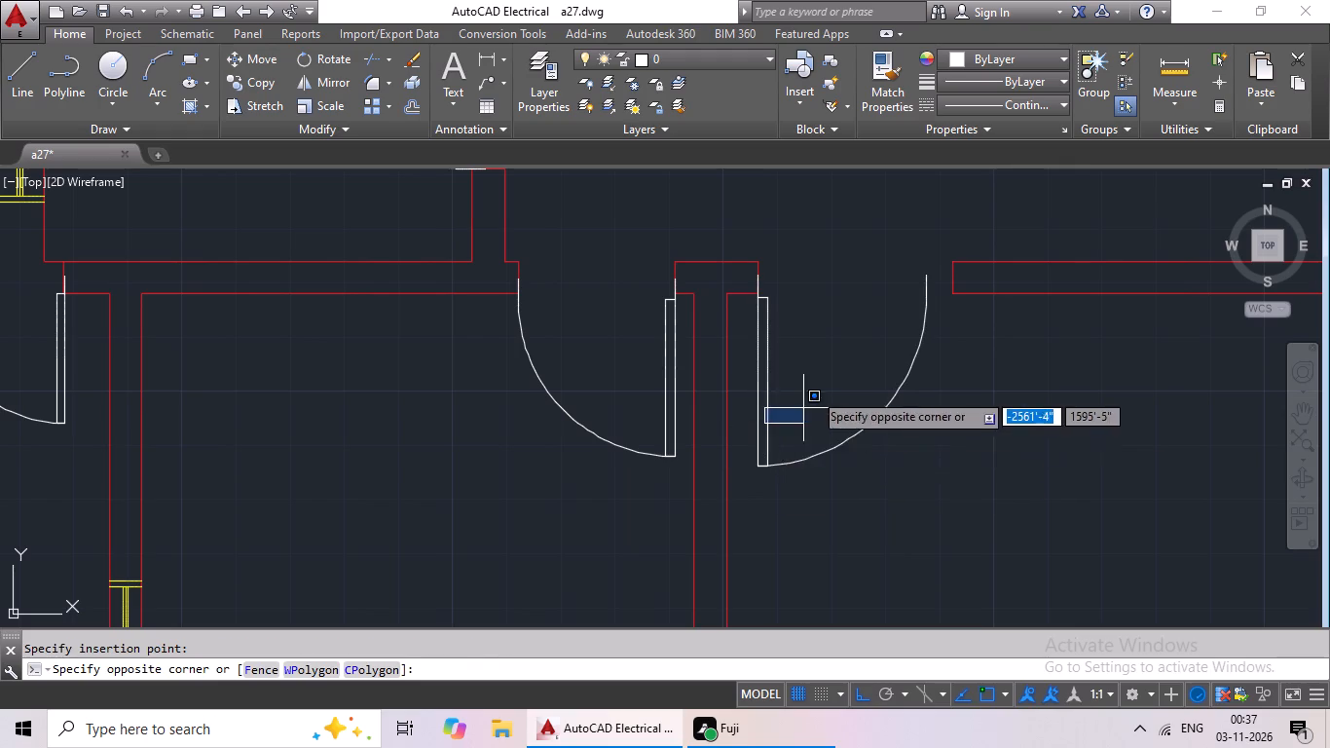
{"action": "left_click_drag", "start_coordinate": [788, 497], "coordinate": [786, 509]}
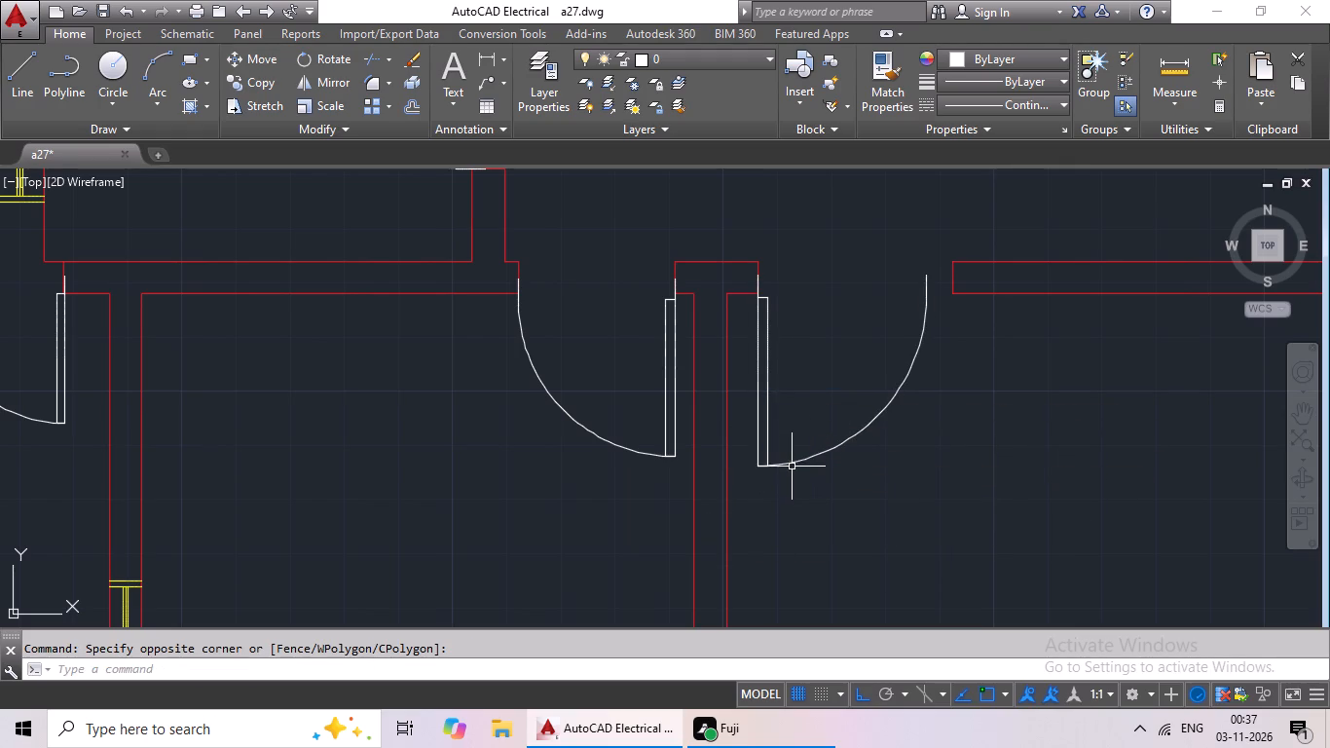
{"action": "left_click", "coordinate": [792, 463]}
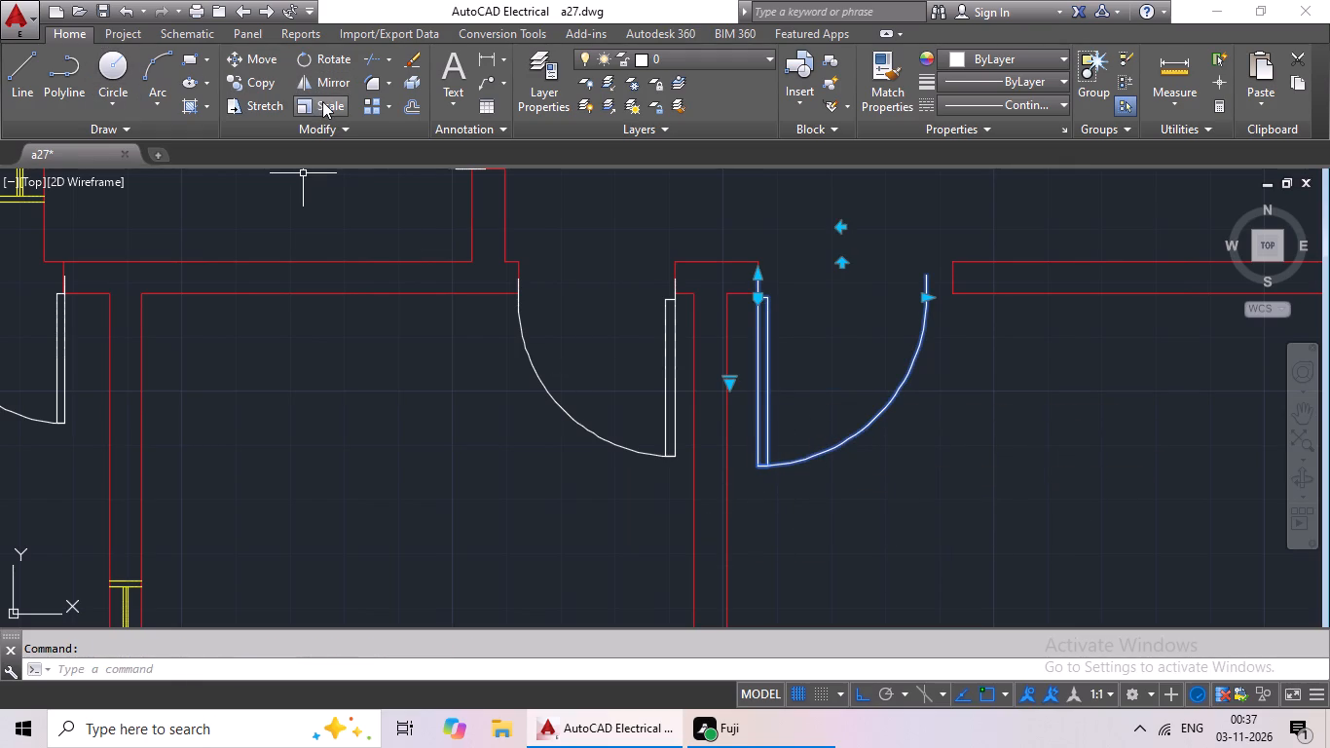
{"action": "left_click", "coordinate": [322, 101]}
{"action": "scroll", "coordinate": [812, 248], "scroll_direction": "up", "scroll_amount": 2}
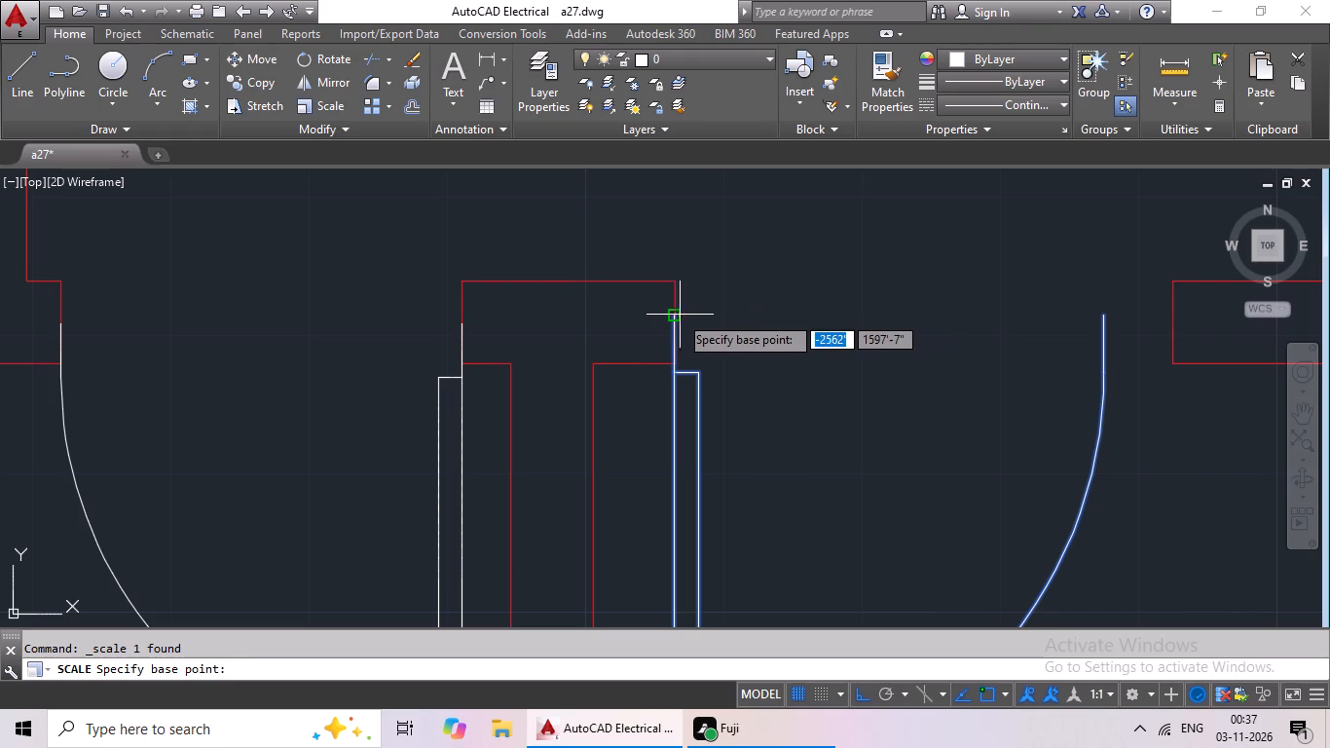
{"action": "left_click", "coordinate": [678, 315]}
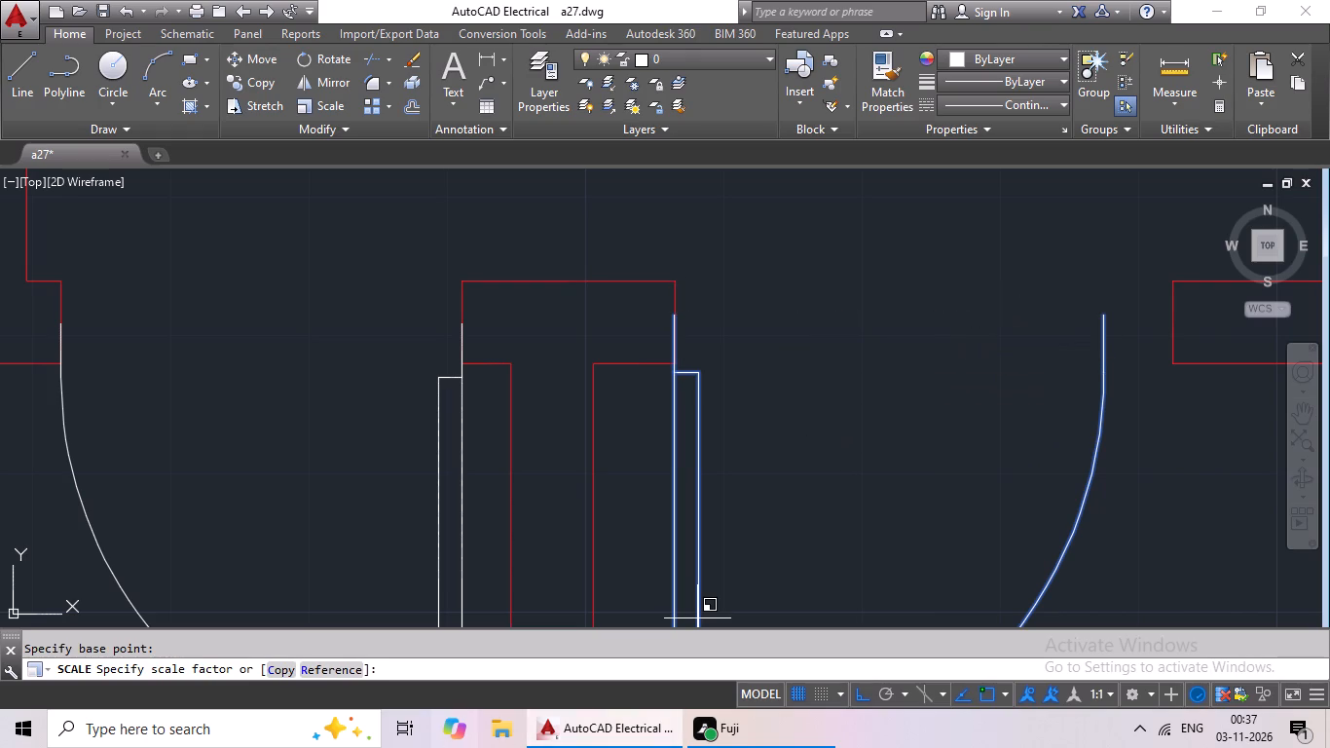
{"action": "left_click", "coordinate": [334, 679]}
{"action": "left_click", "coordinate": [334, 674]}
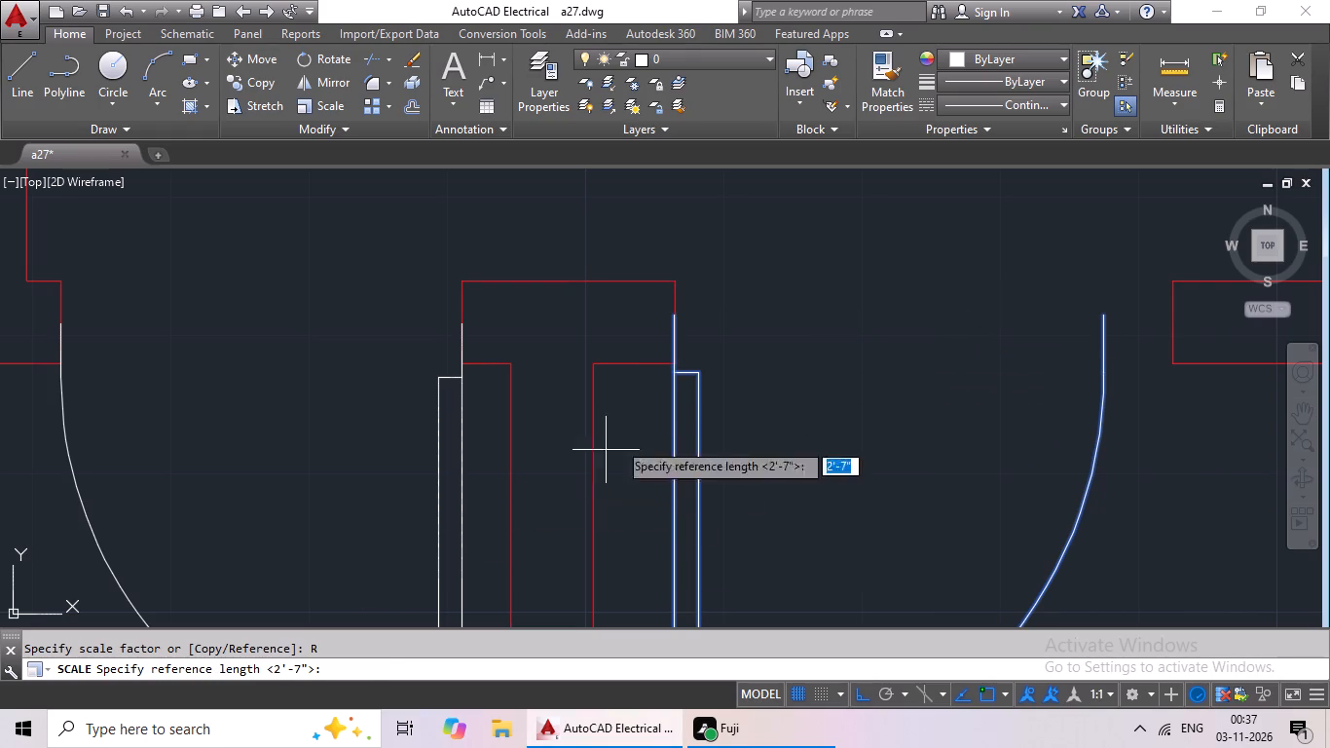
{"action": "left_click", "coordinate": [680, 322]}
{"action": "middle_click_drag", "start_coordinate": [803, 351], "coordinate": [720, 391]}
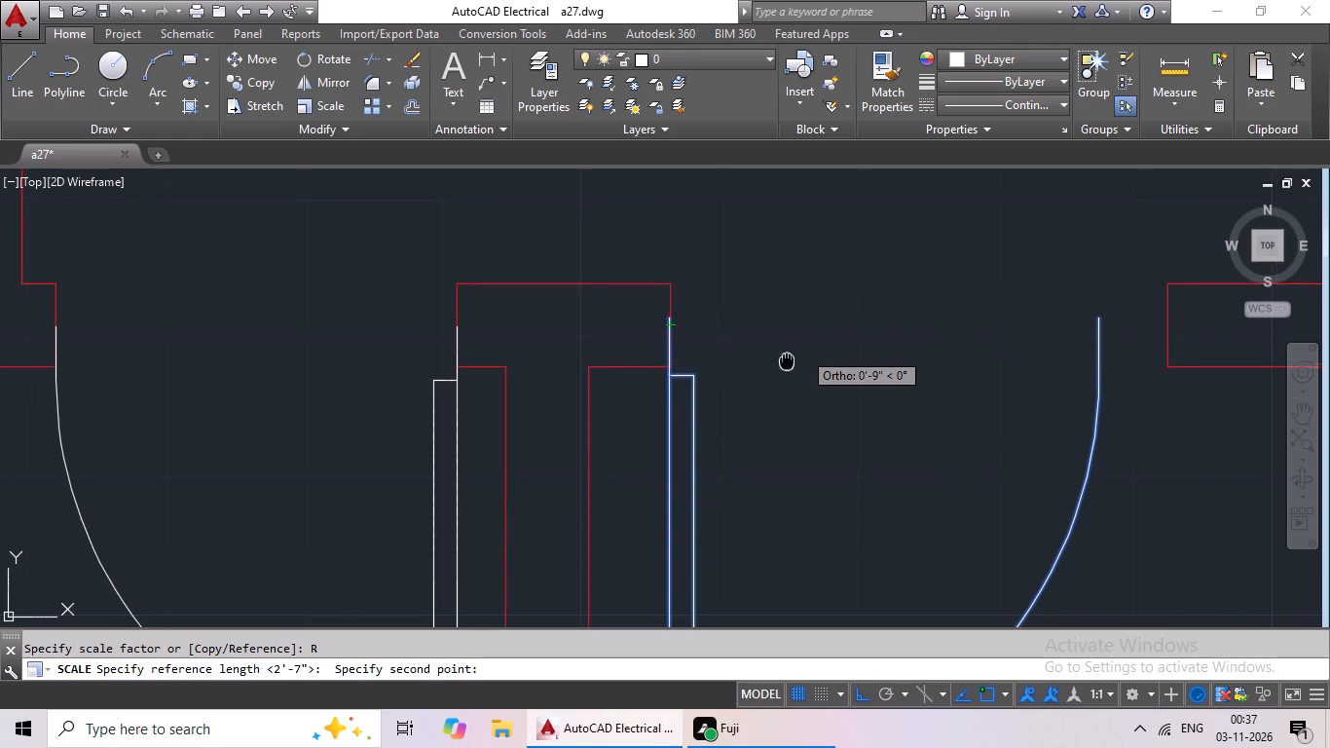
{"action": "middle_click_drag", "start_coordinate": [720, 391], "coordinate": [532, 456]}
{"action": "left_click", "coordinate": [831, 430]}
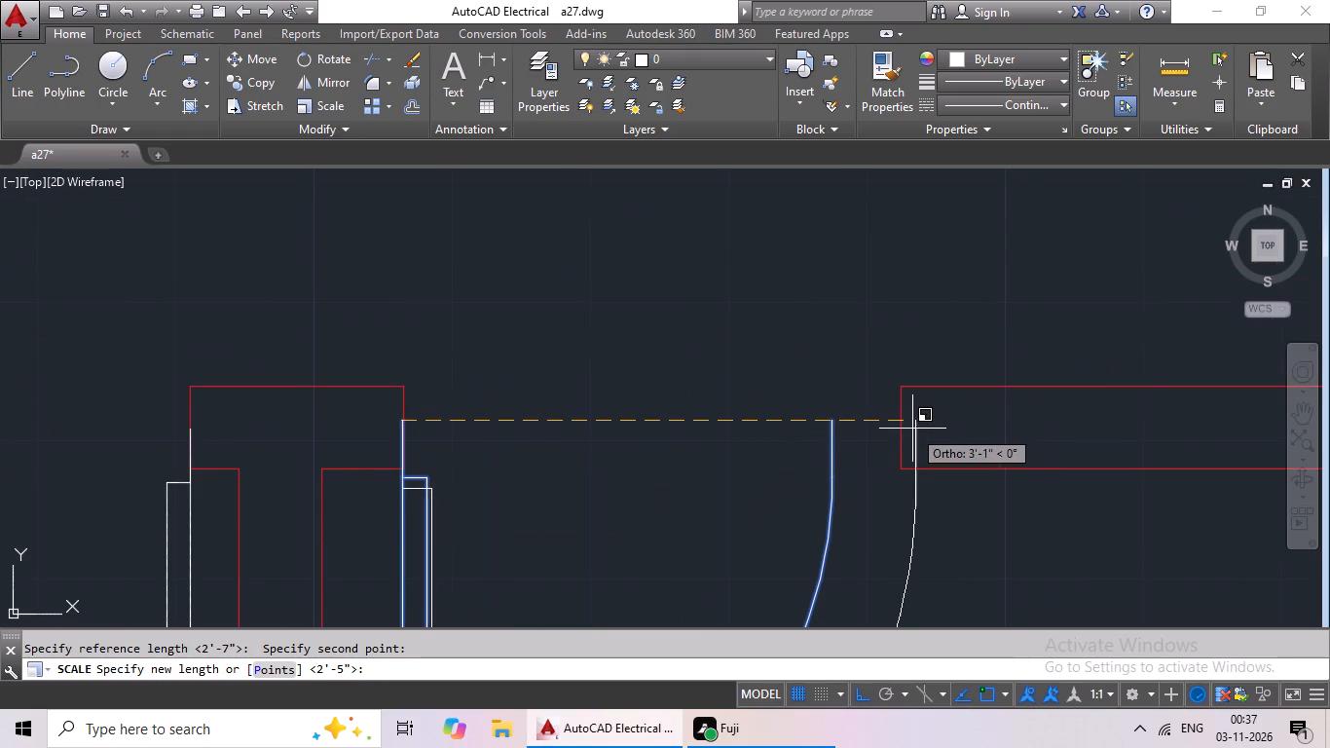
{"action": "left_click", "coordinate": [901, 430]}
Copy the left door of the central pair and paste it in the inner lower right bedroom's opening, arc end at the left jamb.
{"action": "scroll", "coordinate": [907, 422], "scroll_direction": "down", "scroll_amount": 3}
{"action": "scroll", "coordinate": [838, 462], "scroll_direction": "down", "scroll_amount": 2}
{"action": "middle_click_drag", "start_coordinate": [850, 511], "coordinate": [856, 466]}
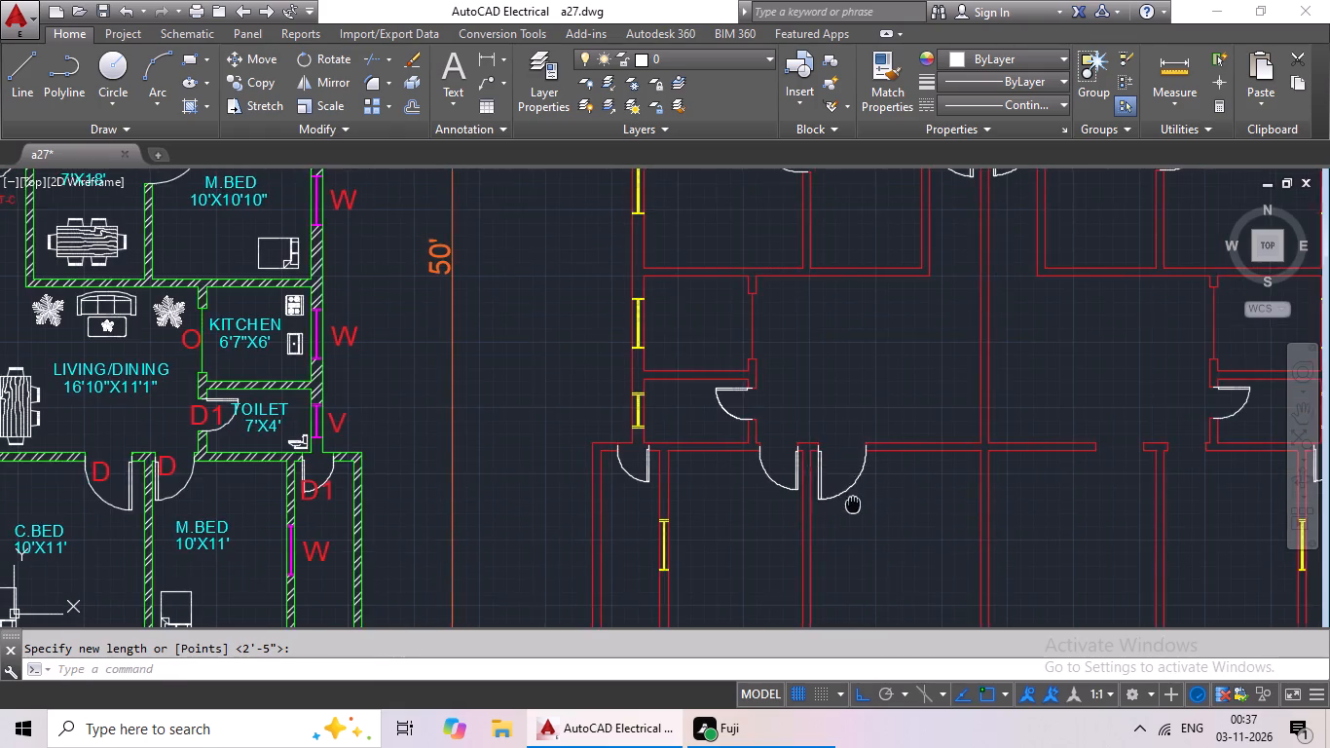
{"action": "middle_click_drag", "start_coordinate": [856, 466], "coordinate": [847, 409]}
{"action": "scroll", "coordinate": [525, 392], "scroll_direction": "down", "scroll_amount": 1}
{"action": "middle_click_drag", "start_coordinate": [516, 411], "coordinate": [350, 632]}
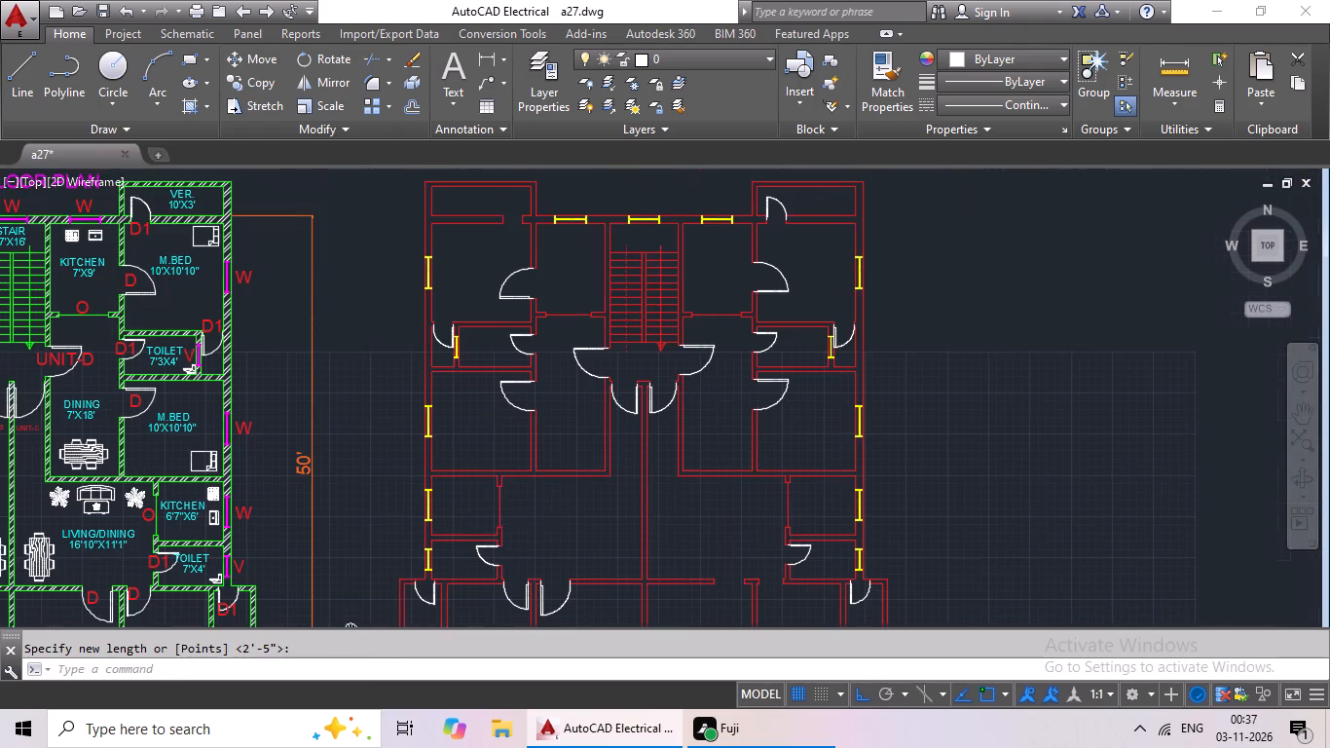
{"action": "left_click", "coordinate": [624, 408]}
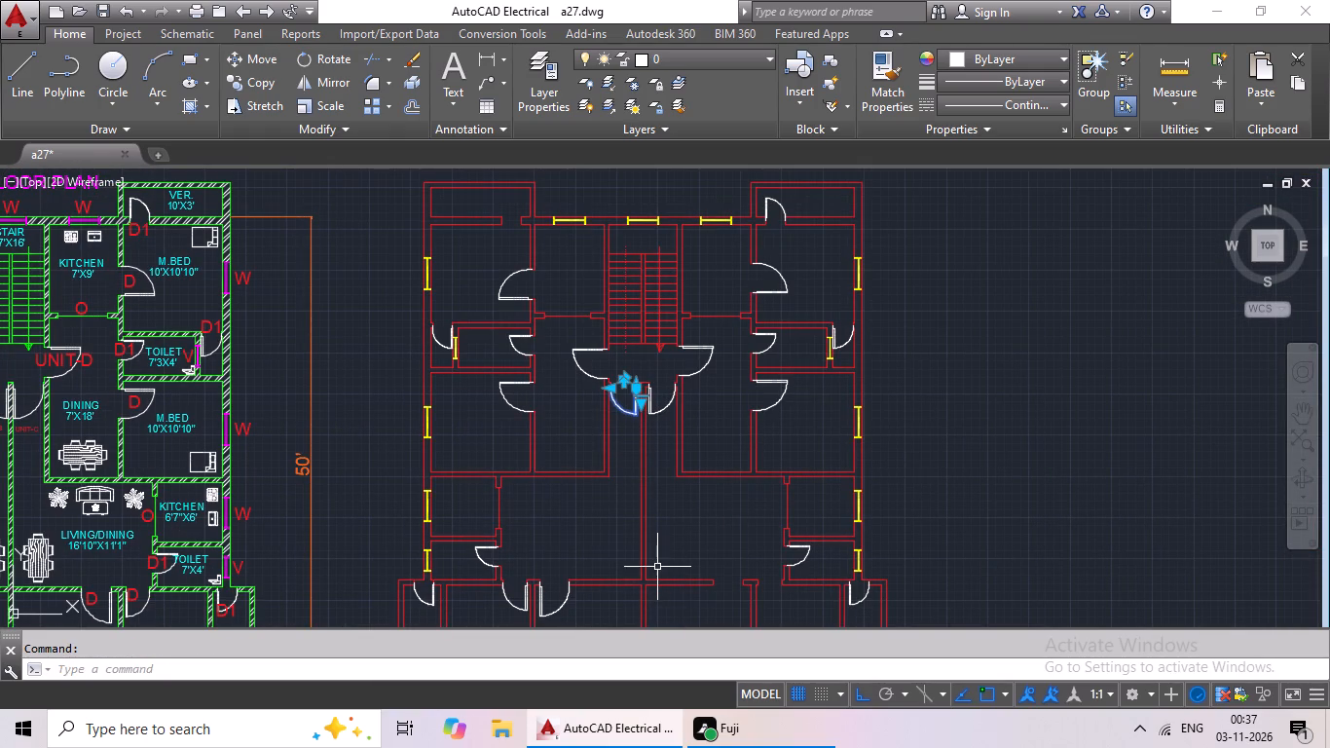
{"action": "key", "text": "ctrl+c"}
{"action": "key", "text": "ctrl+v"}
{"action": "middle_click_drag", "start_coordinate": [726, 550], "coordinate": [716, 421]}
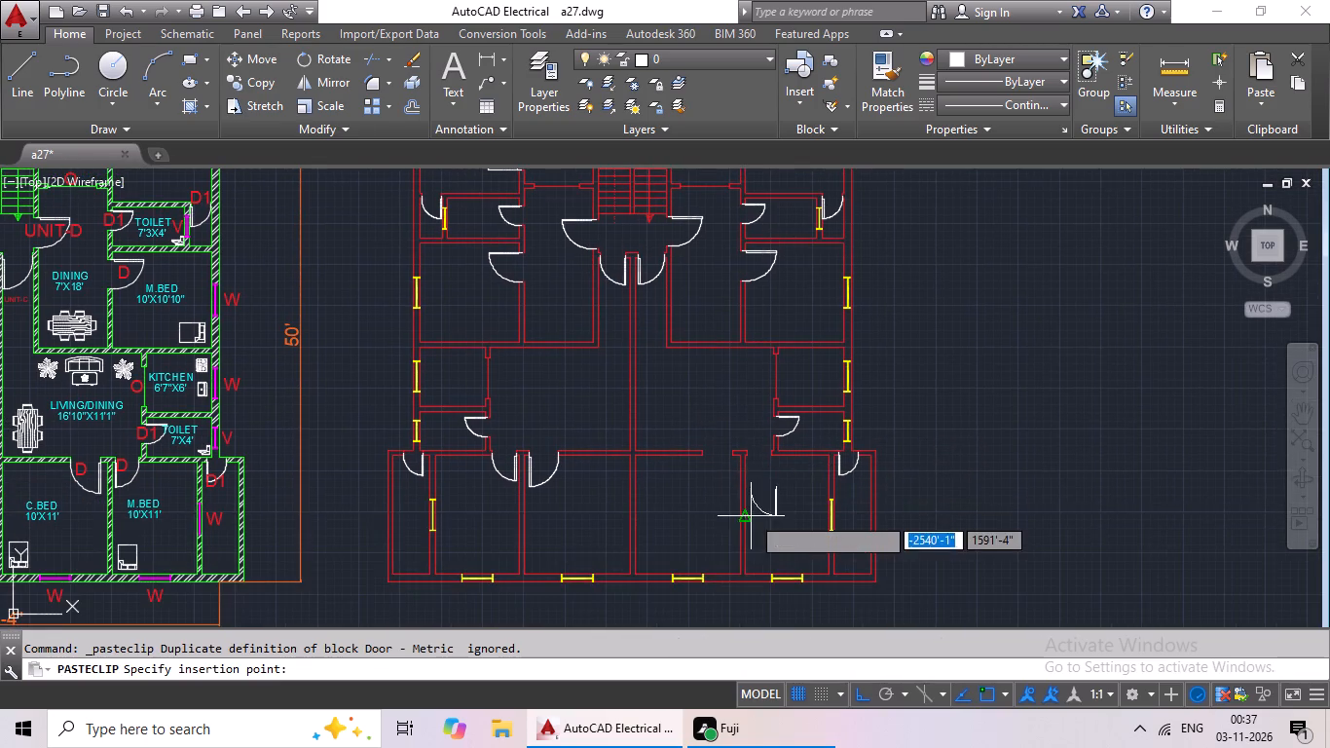
{"action": "scroll", "coordinate": [729, 480], "scroll_direction": "up", "scroll_amount": 3}
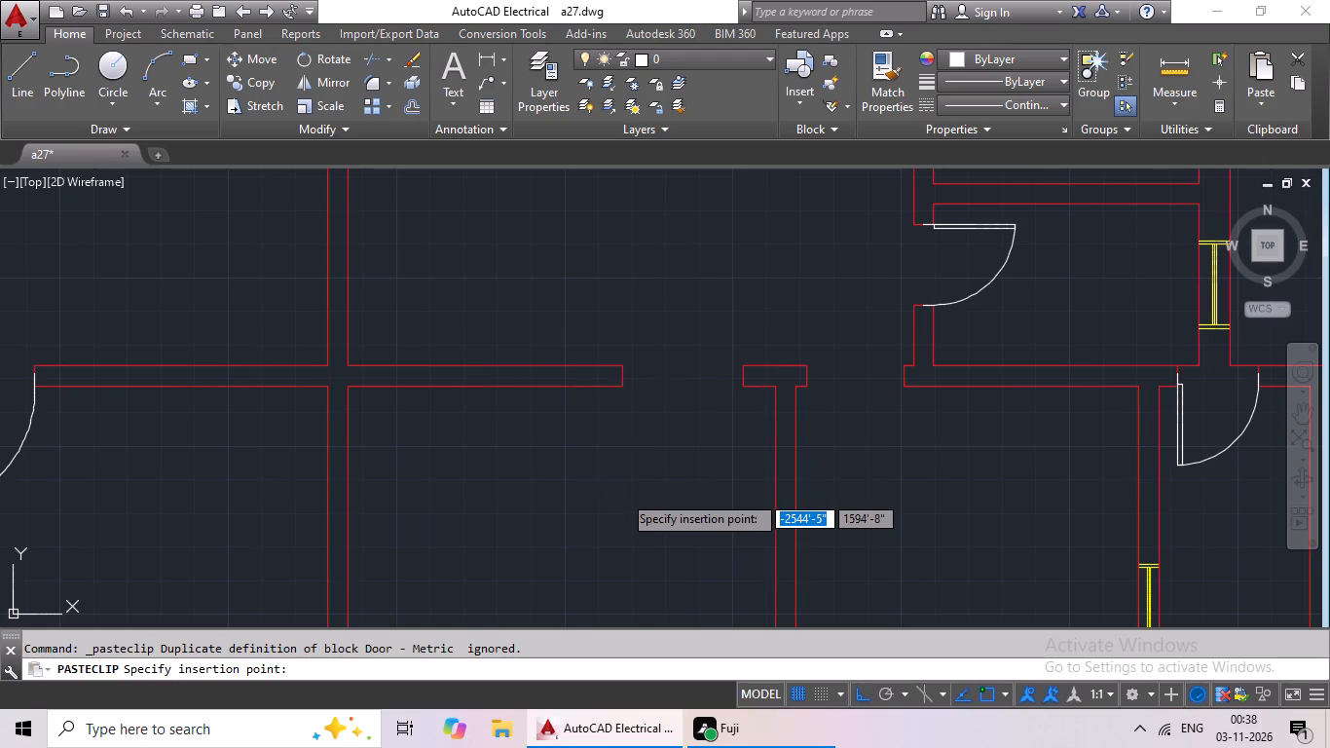
{"action": "left_click", "coordinate": [622, 494]}
Scale the inner lower right bedroom's door by reference from its arc end so it spans to the opening's right jamb.
{"action": "left_click", "coordinate": [639, 448]}
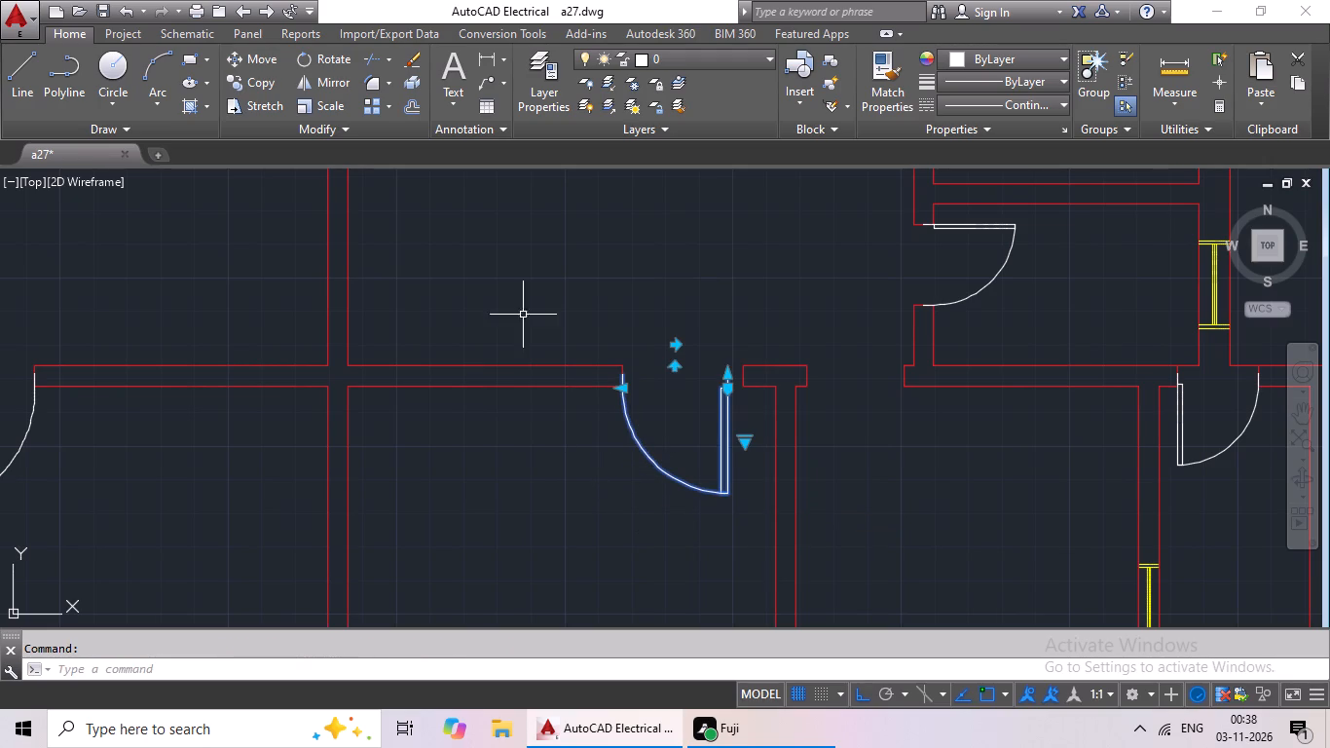
{"action": "left_click", "coordinate": [314, 109]}
{"action": "scroll", "coordinate": [609, 372], "scroll_direction": "up", "scroll_amount": 3}
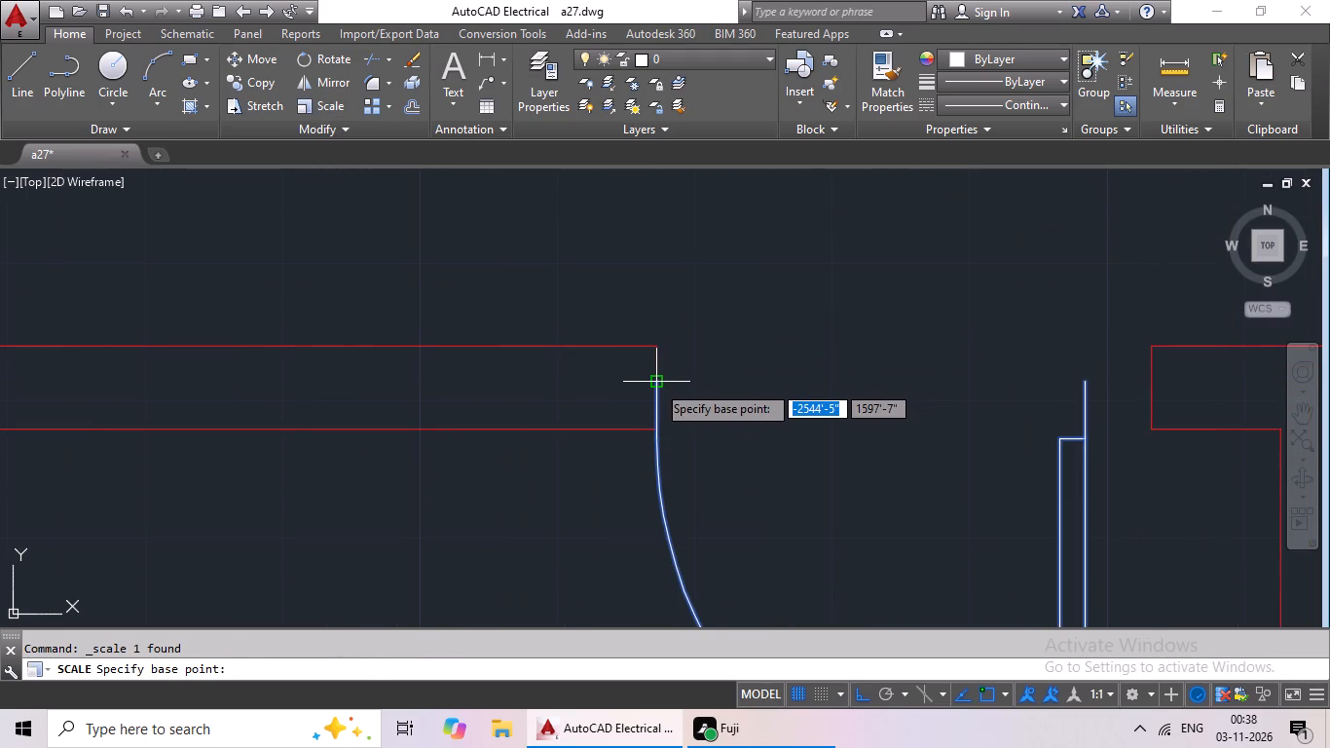
{"action": "left_click", "coordinate": [654, 385]}
{"action": "left_click", "coordinate": [317, 675]}
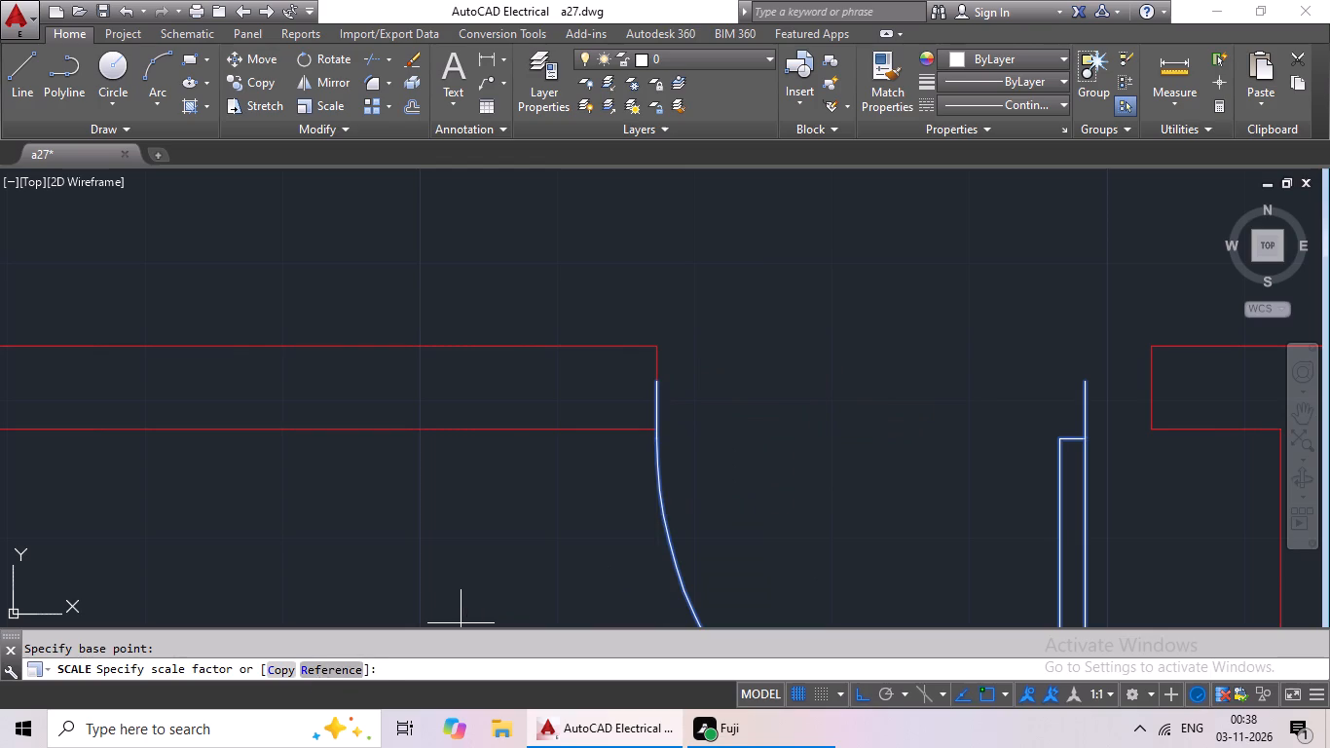
{"action": "left_click", "coordinate": [655, 386]}
{"action": "middle_click_drag", "start_coordinate": [743, 395], "coordinate": [545, 452]}
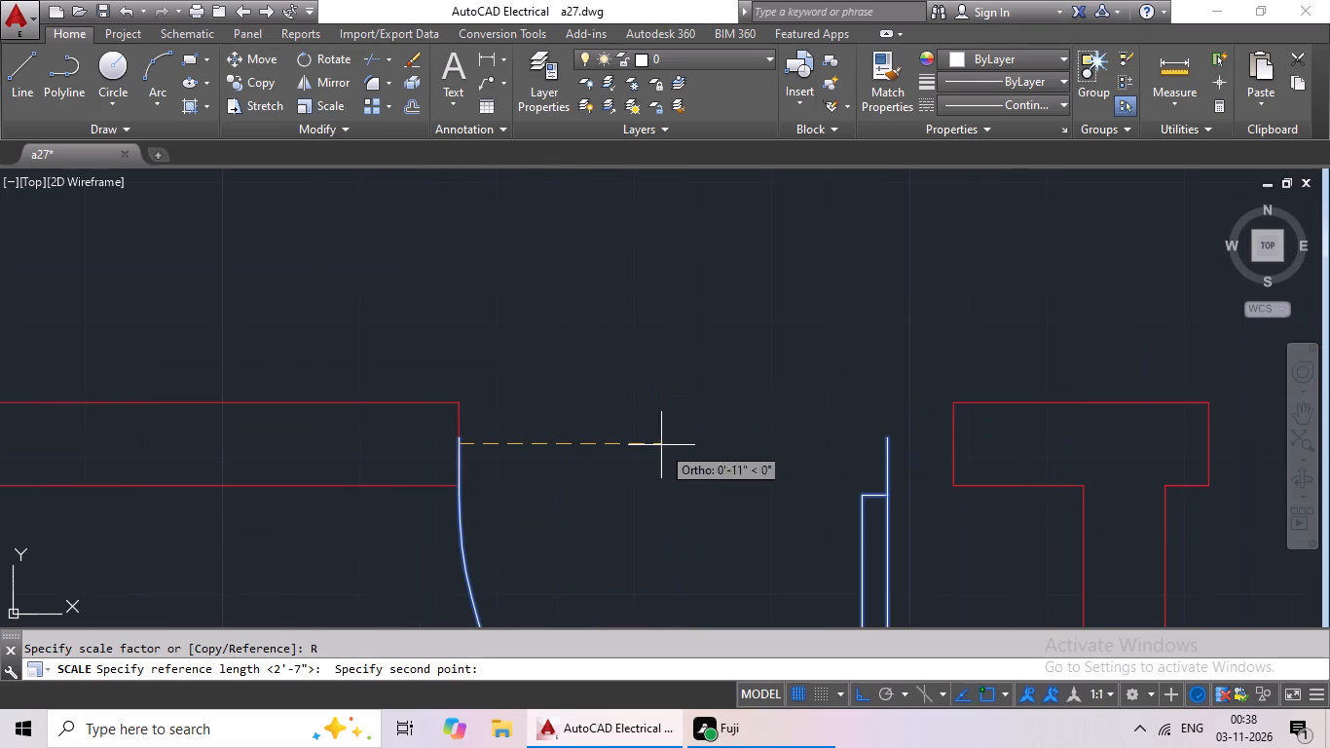
{"action": "left_click", "coordinate": [889, 438]}
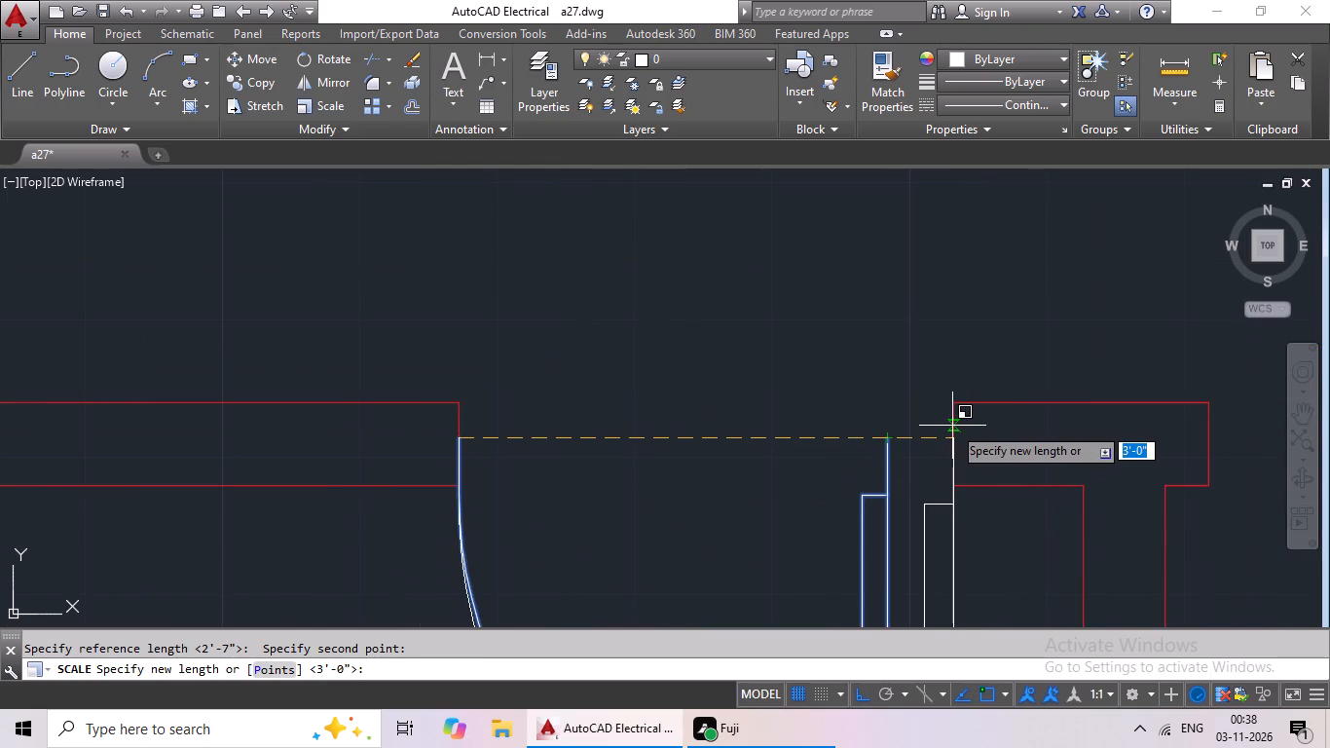
{"action": "left_click", "coordinate": [952, 426]}
Copy the inner lower left bedroom's door and paste it at the left jamb of the outer lower right bedroom's opening.
{"action": "scroll", "coordinate": [982, 435], "scroll_direction": "down", "scroll_amount": 5}
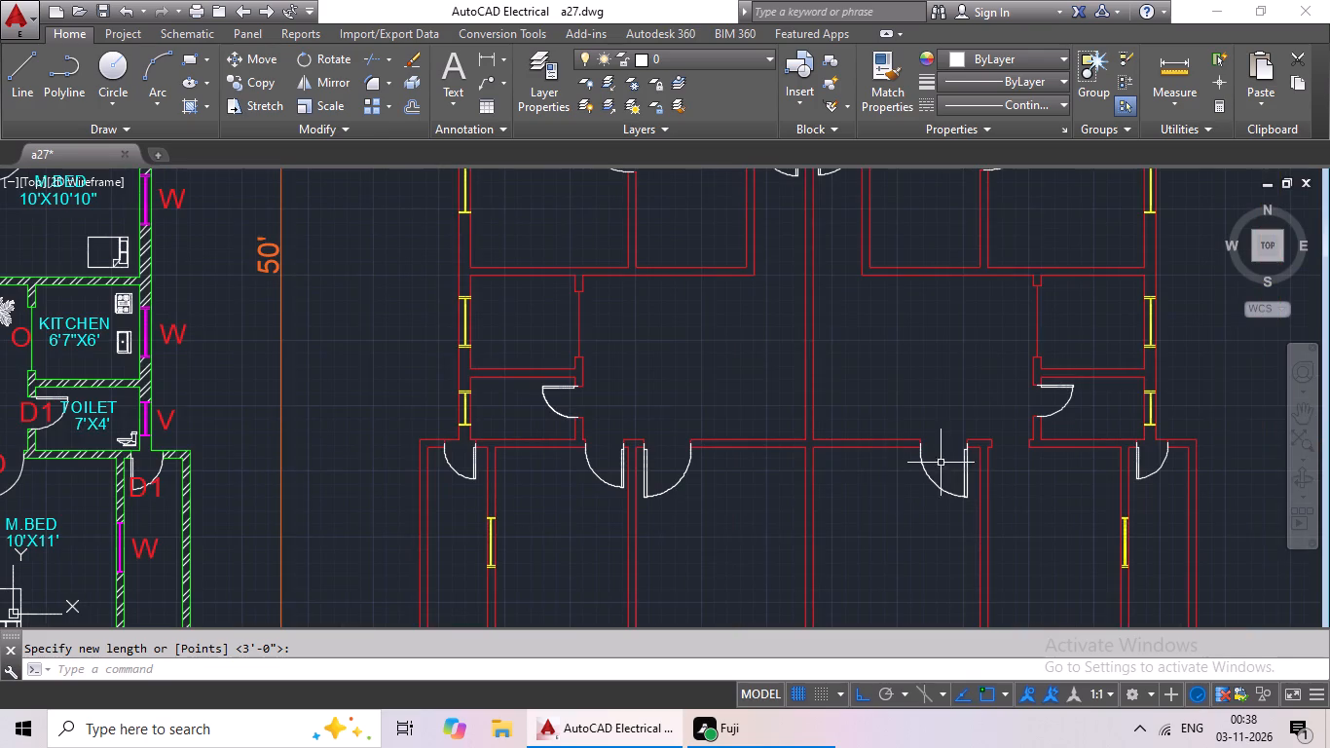
{"action": "left_click", "coordinate": [658, 492]}
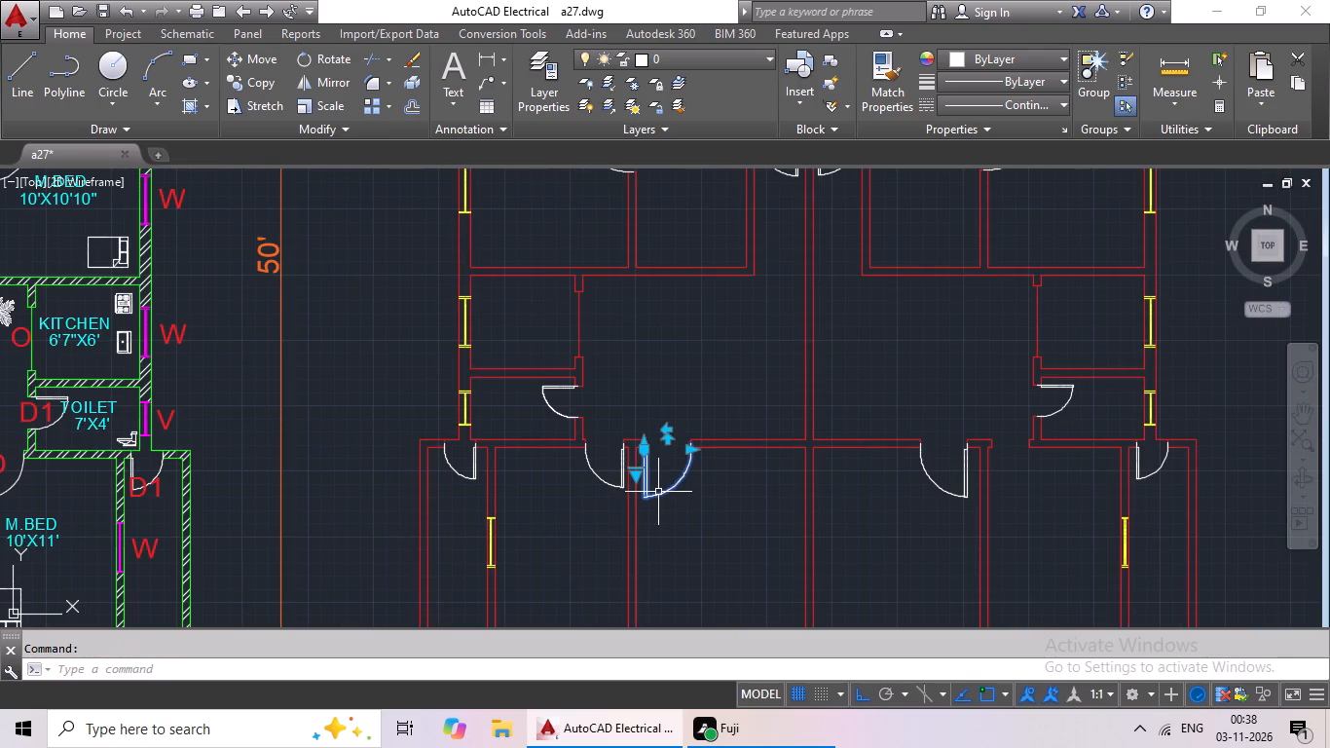
{"action": "key", "text": "ctrl+c"}
{"action": "key", "text": "ctrl+v"}
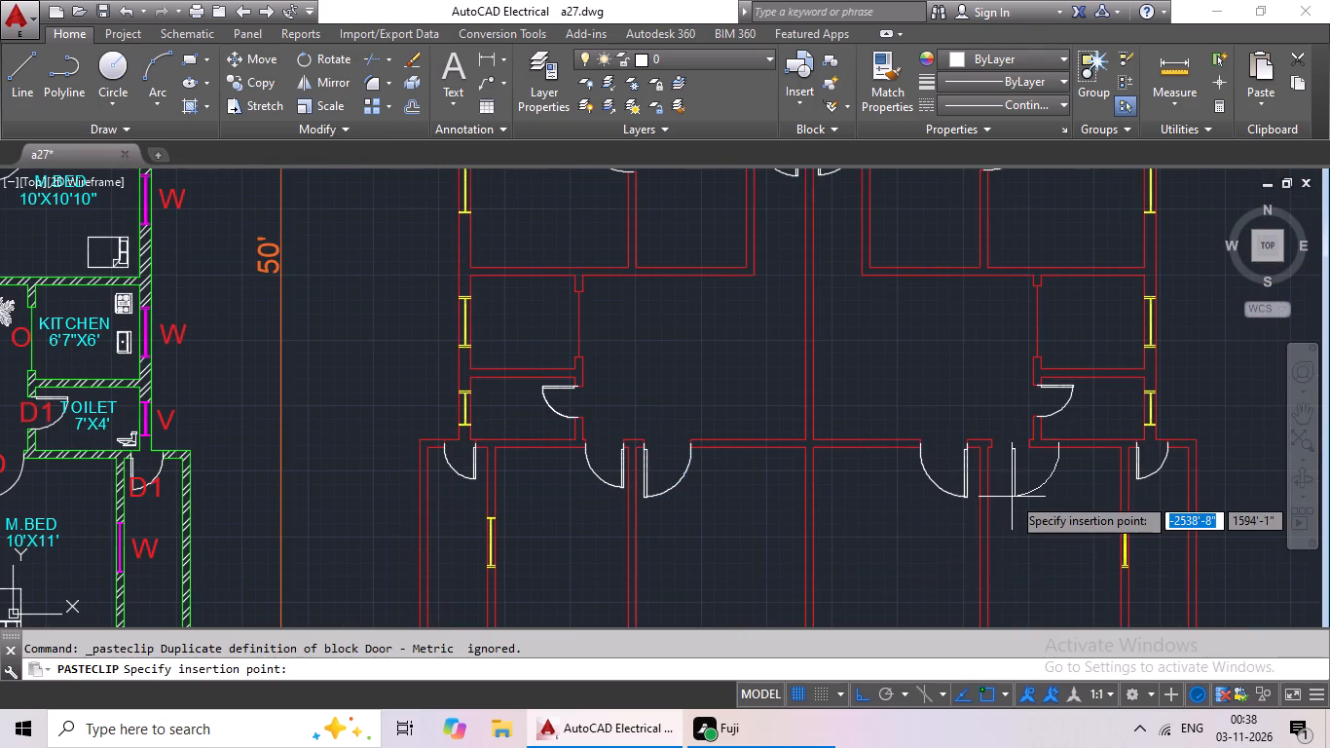
{"action": "scroll", "coordinate": [1006, 495], "scroll_direction": "up", "scroll_amount": 3}
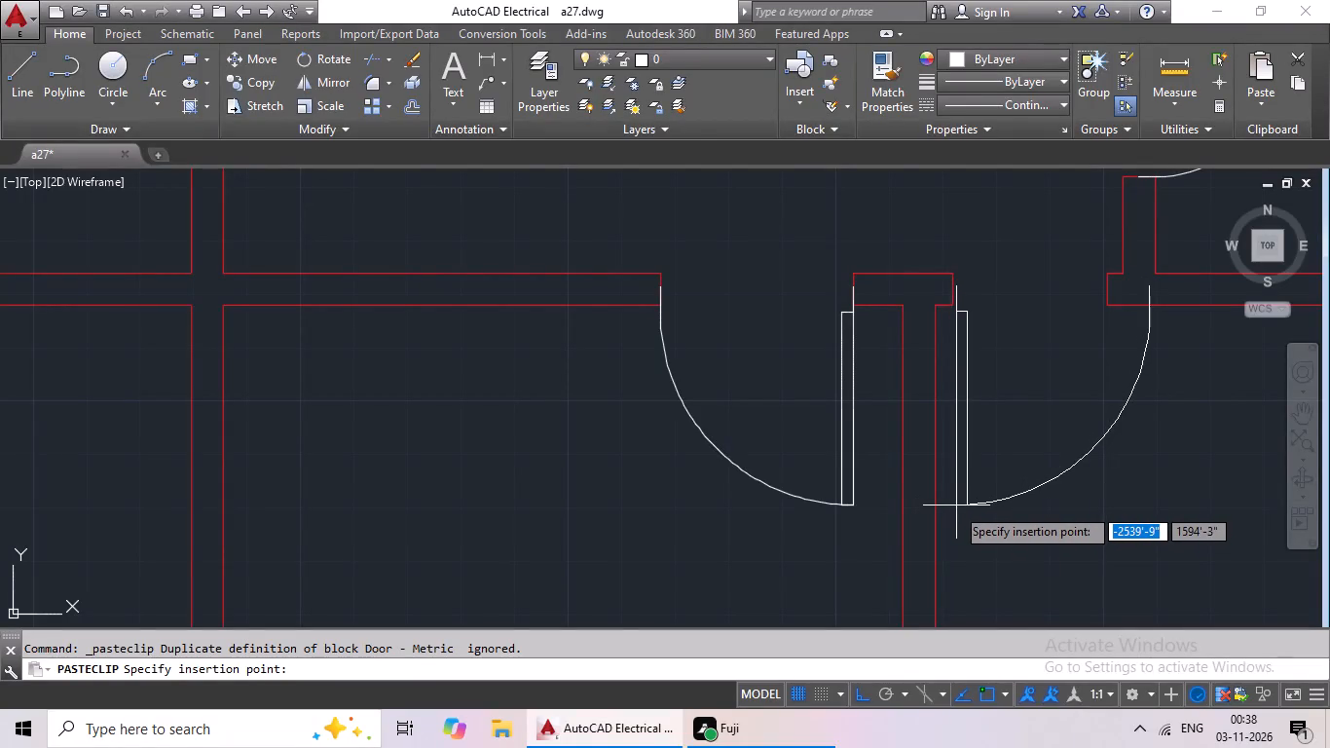
{"action": "left_click", "coordinate": [952, 510]}
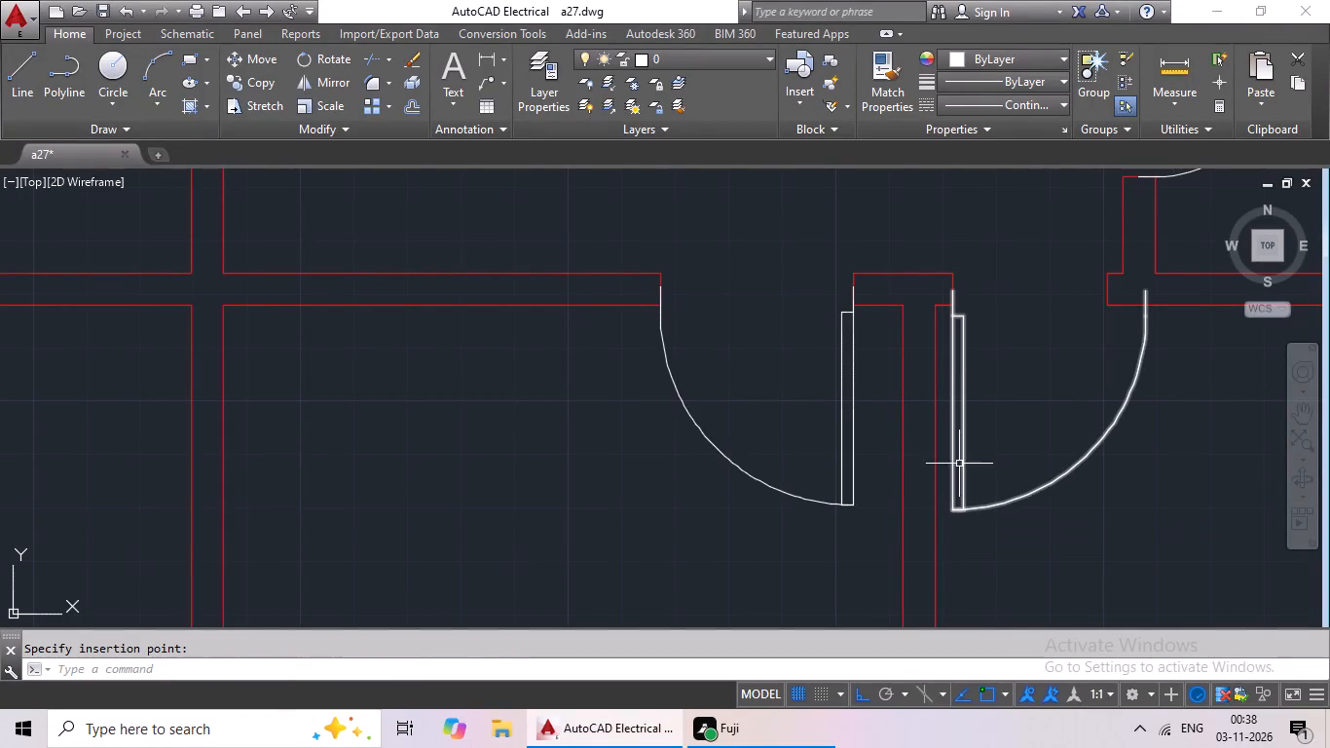
Scale the outer lower right bedroom's door by reference from its hinge end so its arc reaches the opening's right jamb.
{"action": "scroll", "coordinate": [960, 352], "scroll_direction": "up", "scroll_amount": 3}
{"action": "middle_click_drag", "start_coordinate": [976, 382], "coordinate": [961, 611]}
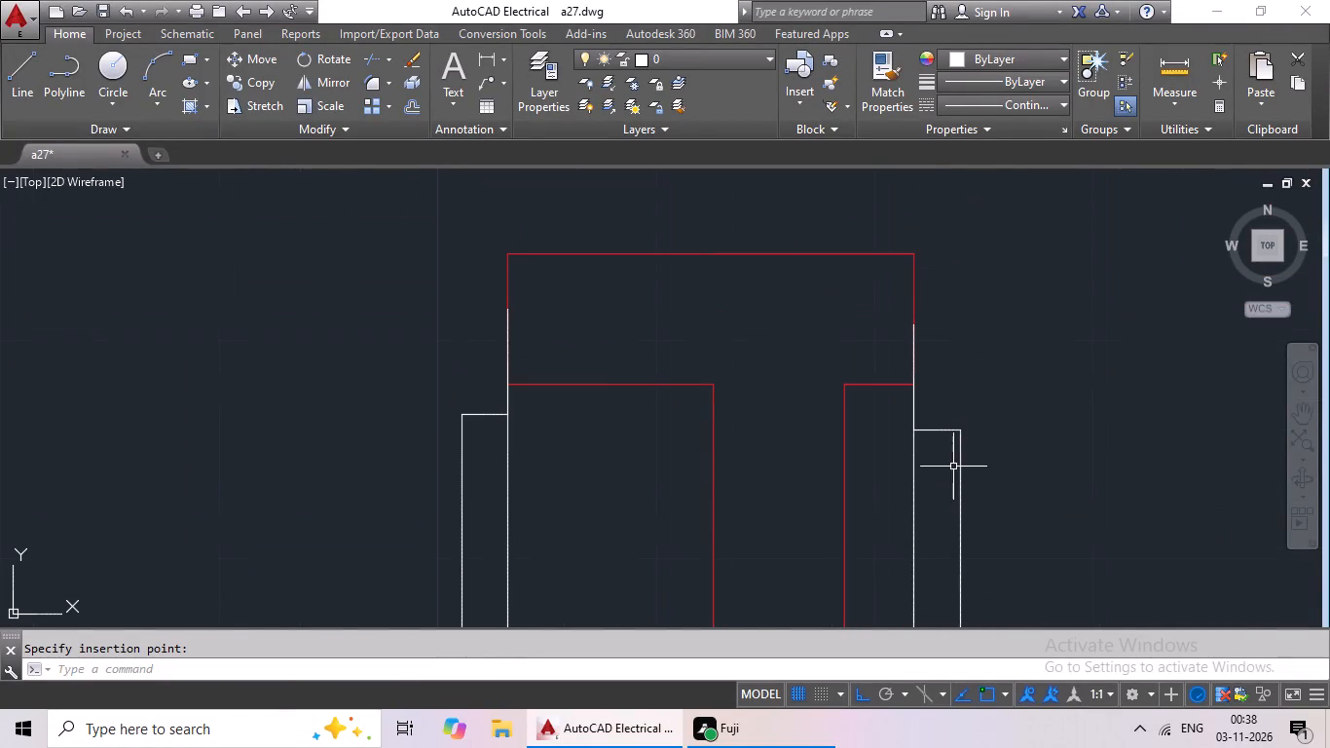
{"action": "left_click", "coordinate": [962, 446]}
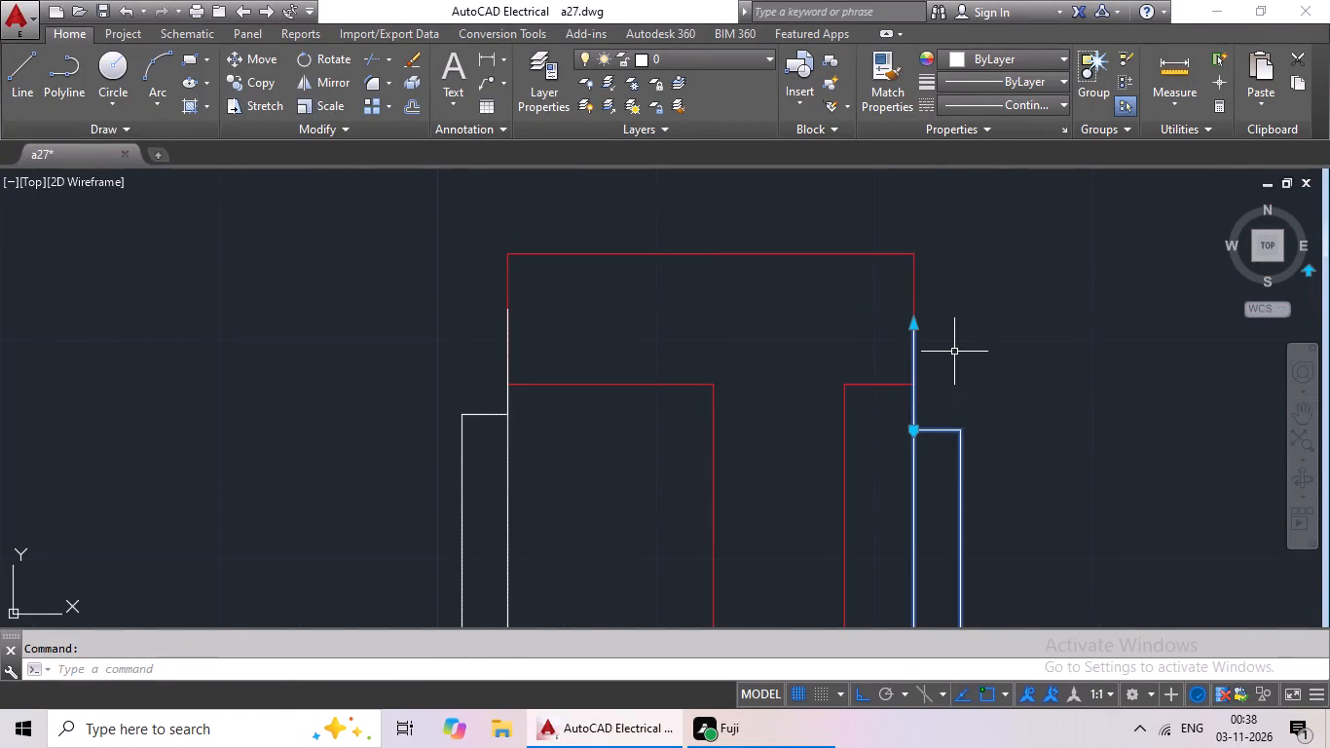
{"action": "scroll", "coordinate": [957, 362], "scroll_direction": "down", "scroll_amount": 2}
{"action": "scroll", "coordinate": [1006, 435], "scroll_direction": "down", "scroll_amount": 1}
{"action": "middle_click_drag", "start_coordinate": [1006, 436], "coordinate": [952, 461]}
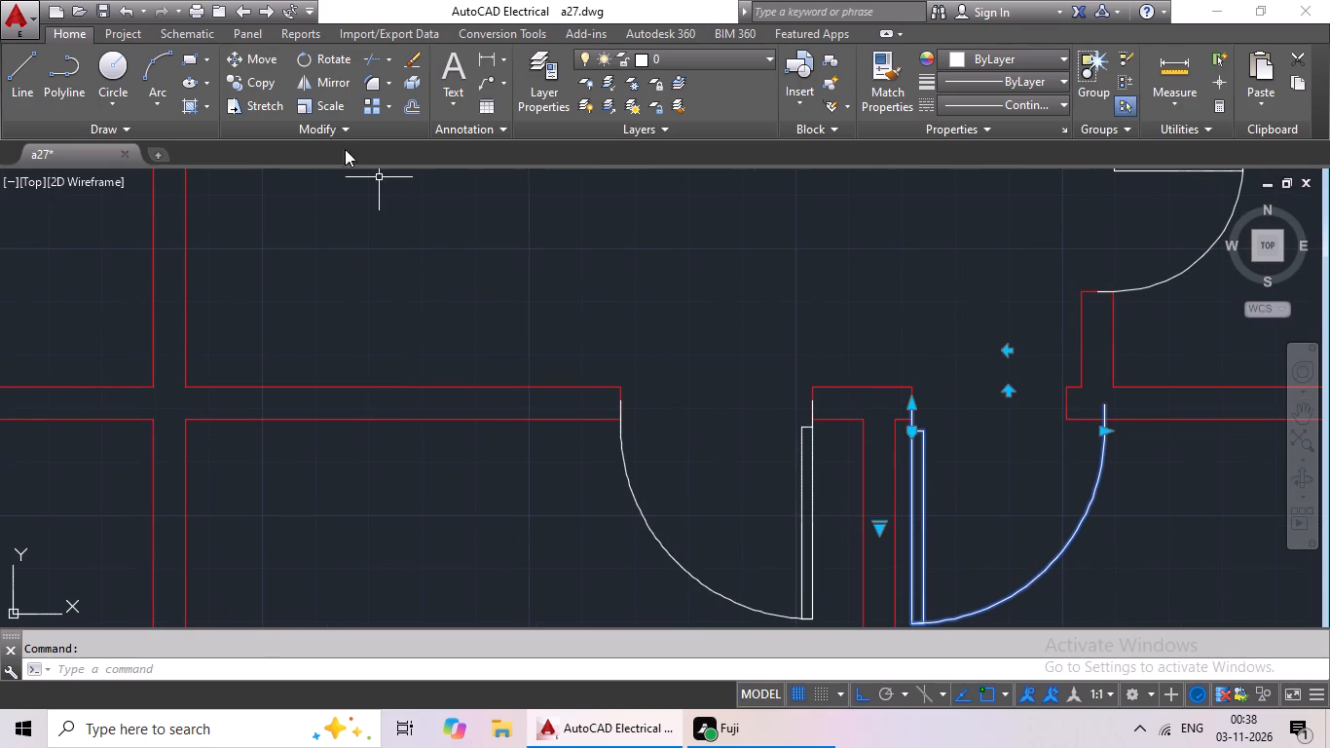
{"action": "left_click", "coordinate": [321, 103]}
{"action": "scroll", "coordinate": [943, 404], "scroll_direction": "up", "scroll_amount": 3}
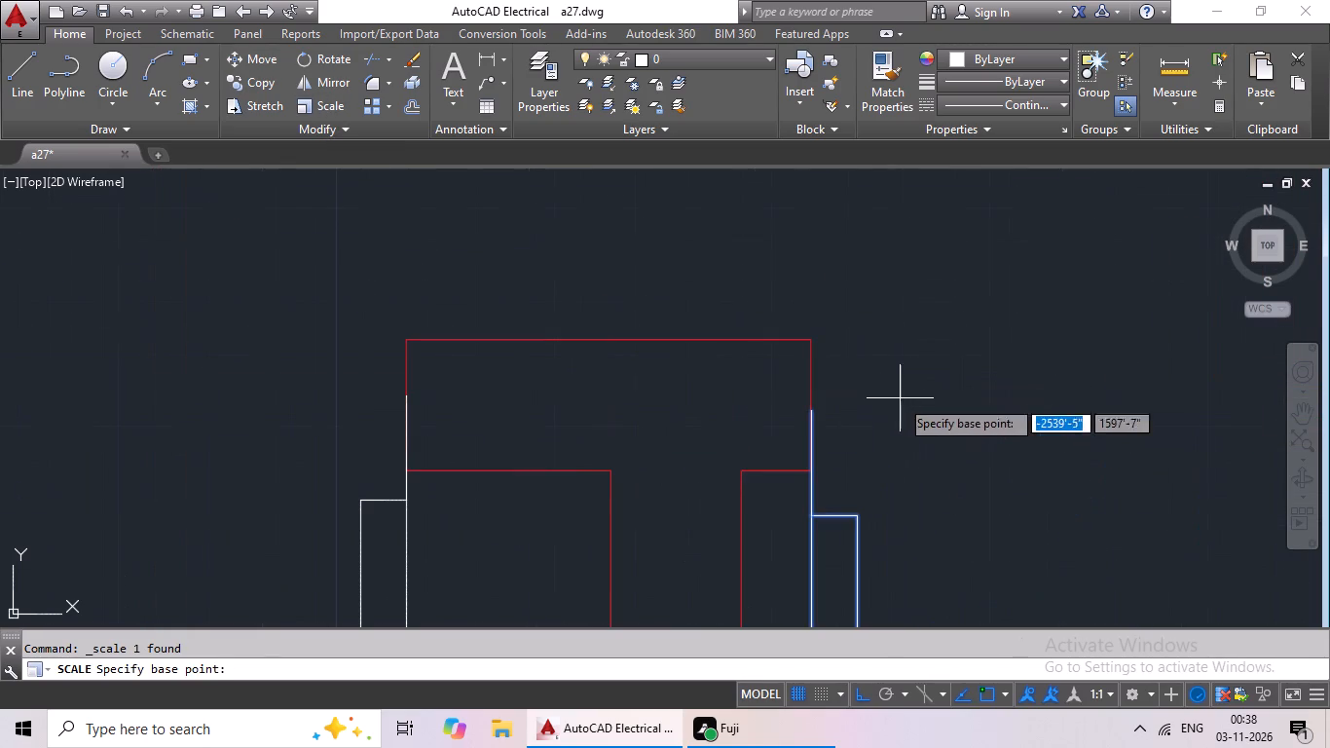
{"action": "left_click", "coordinate": [810, 409]}
{"action": "scroll", "coordinate": [922, 411], "scroll_direction": "down", "scroll_amount": 2}
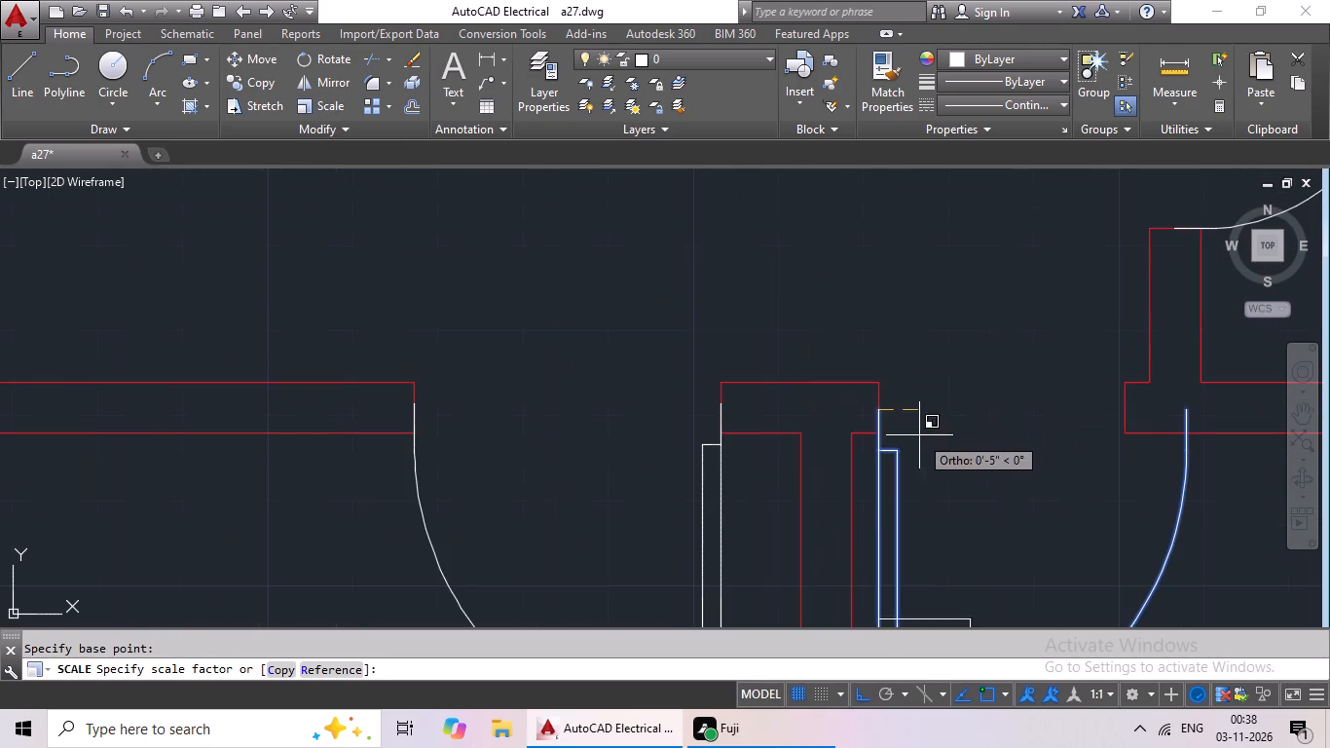
{"action": "left_click", "coordinate": [334, 673]}
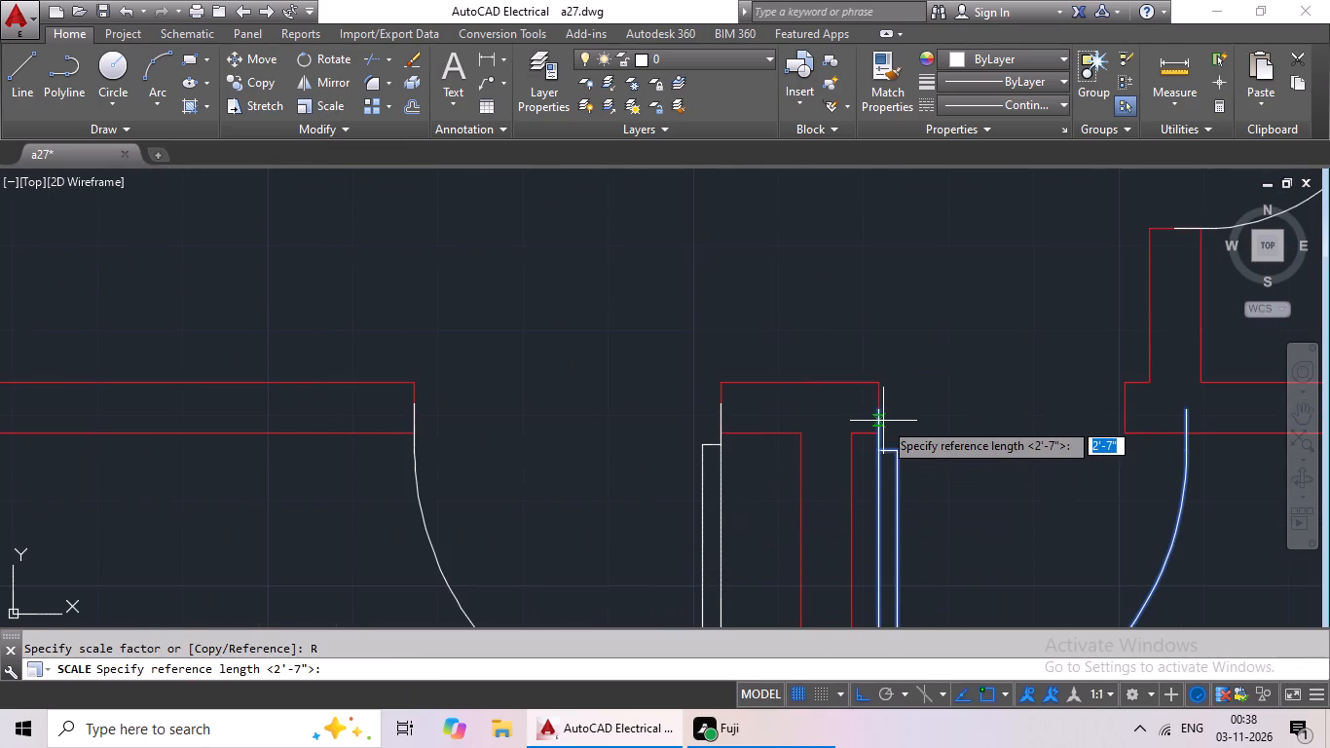
{"action": "left_click", "coordinate": [879, 414]}
{"action": "middle_click_drag", "start_coordinate": [952, 434], "coordinate": [722, 499]}
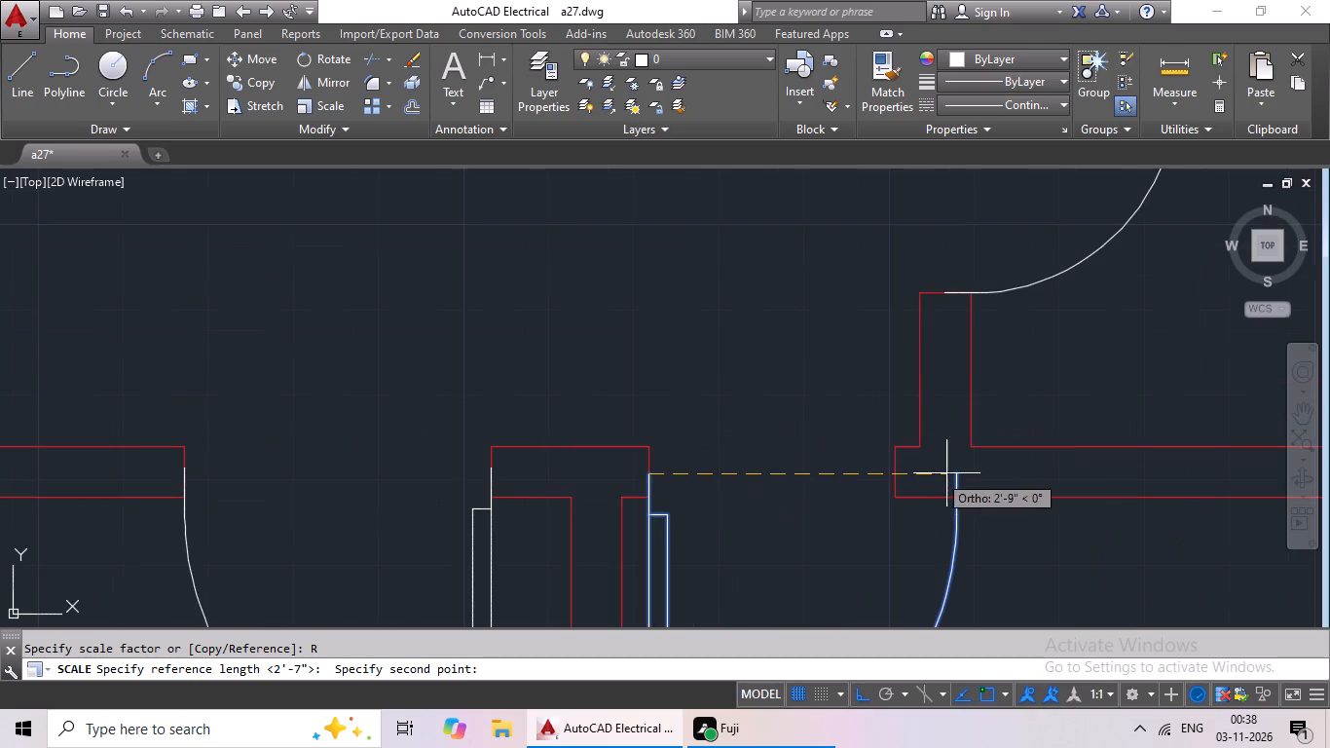
{"action": "left_click", "coordinate": [958, 475]}
{"action": "left_click", "coordinate": [898, 470]}
Compare the red plan's openings with the finished first floor plan to find any opening that still lacks a door.
{"action": "scroll", "coordinate": [931, 471], "scroll_direction": "down", "scroll_amount": 4}
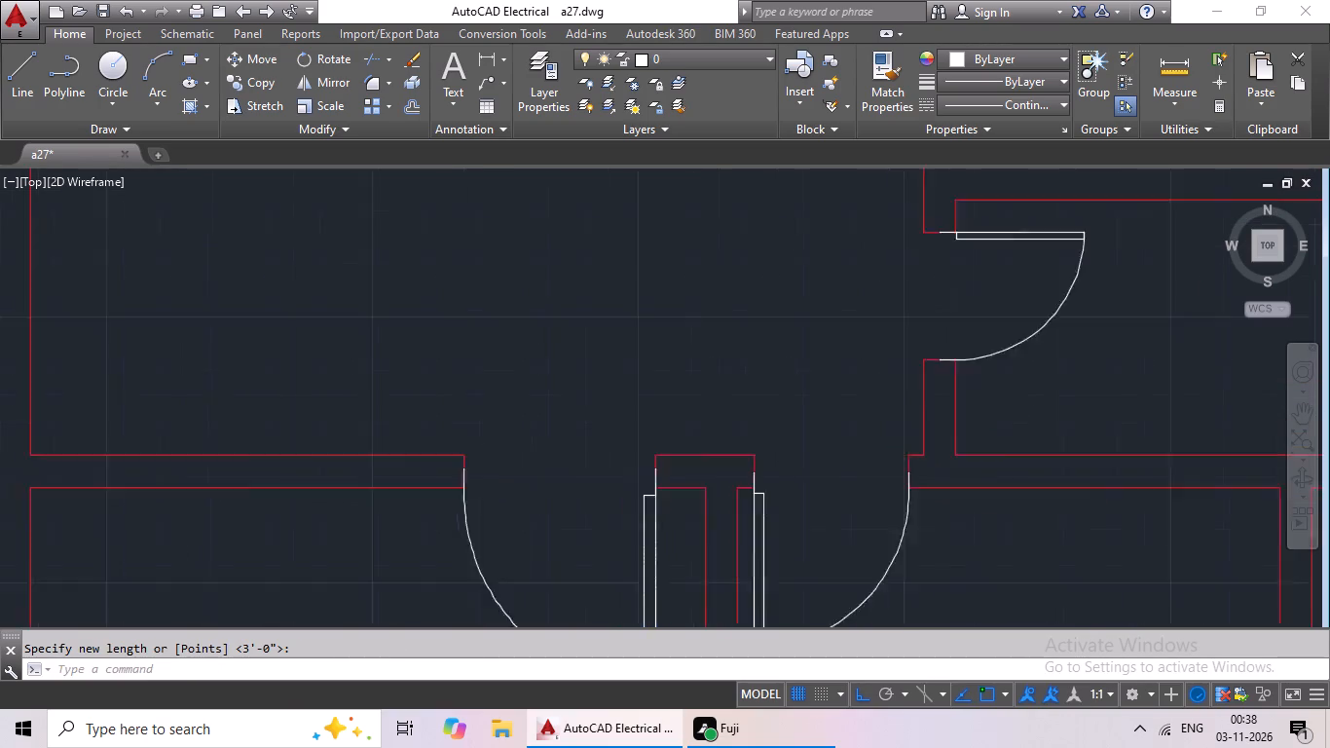
{"action": "scroll", "coordinate": [957, 534], "scroll_direction": "down", "scroll_amount": 1}
{"action": "middle_click_drag", "start_coordinate": [956, 540], "coordinate": [954, 467]}
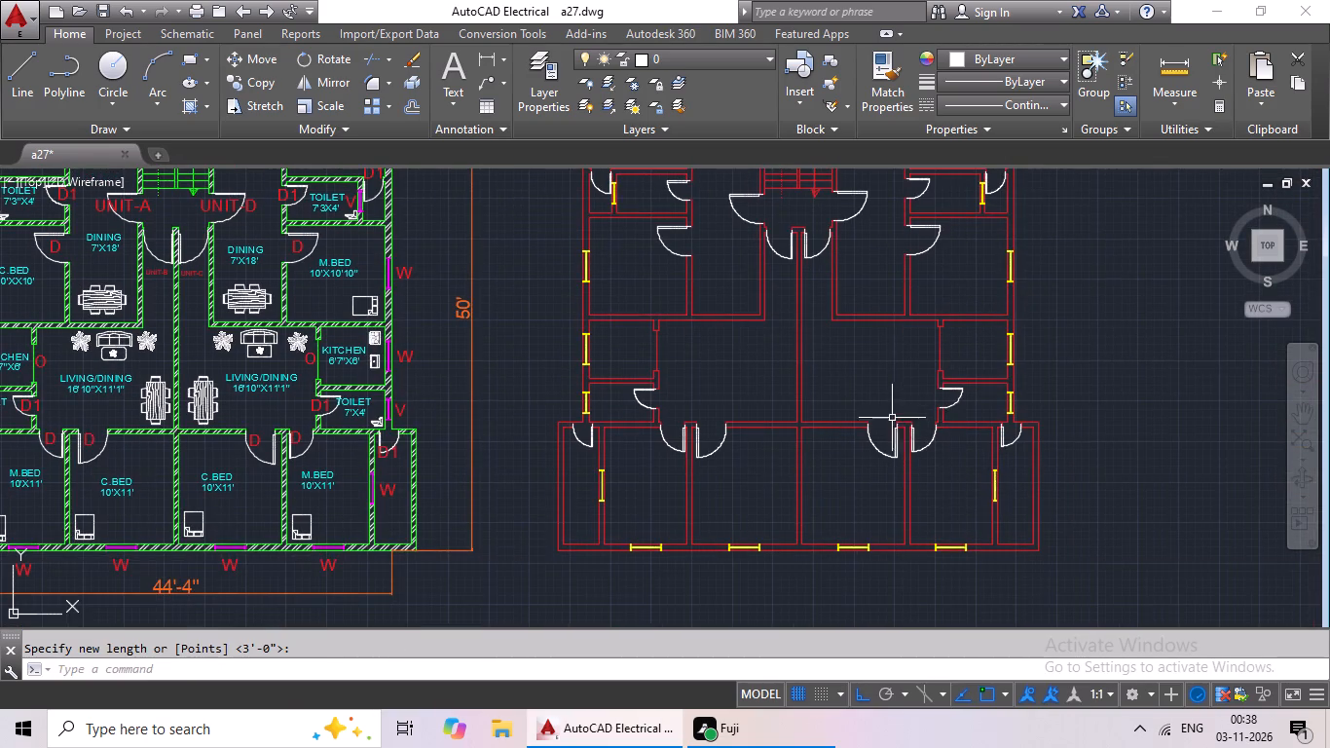
{"action": "middle_click_drag", "start_coordinate": [890, 421], "coordinate": [848, 529]}
{"action": "middle_click_drag", "start_coordinate": [854, 459], "coordinate": [883, 539]}
{"action": "middle_click_drag", "start_coordinate": [875, 534], "coordinate": [919, 505]}
{"action": "middle_click_drag", "start_coordinate": [906, 505], "coordinate": [889, 516]}
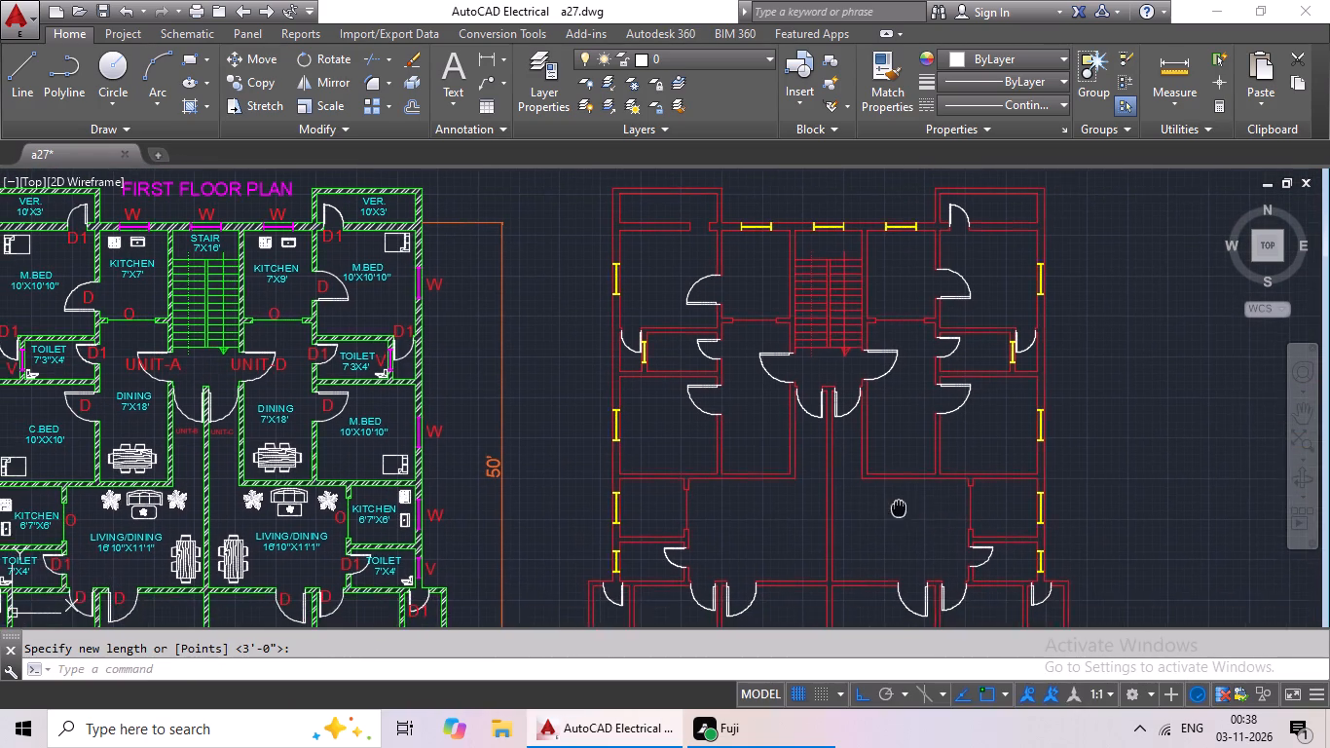
{"action": "middle_click_drag", "start_coordinate": [889, 516], "coordinate": [881, 521]}
{"action": "middle_click_drag", "start_coordinate": [878, 535], "coordinate": [870, 500]}
{"action": "middle_click_drag", "start_coordinate": [869, 502], "coordinate": [845, 605]}
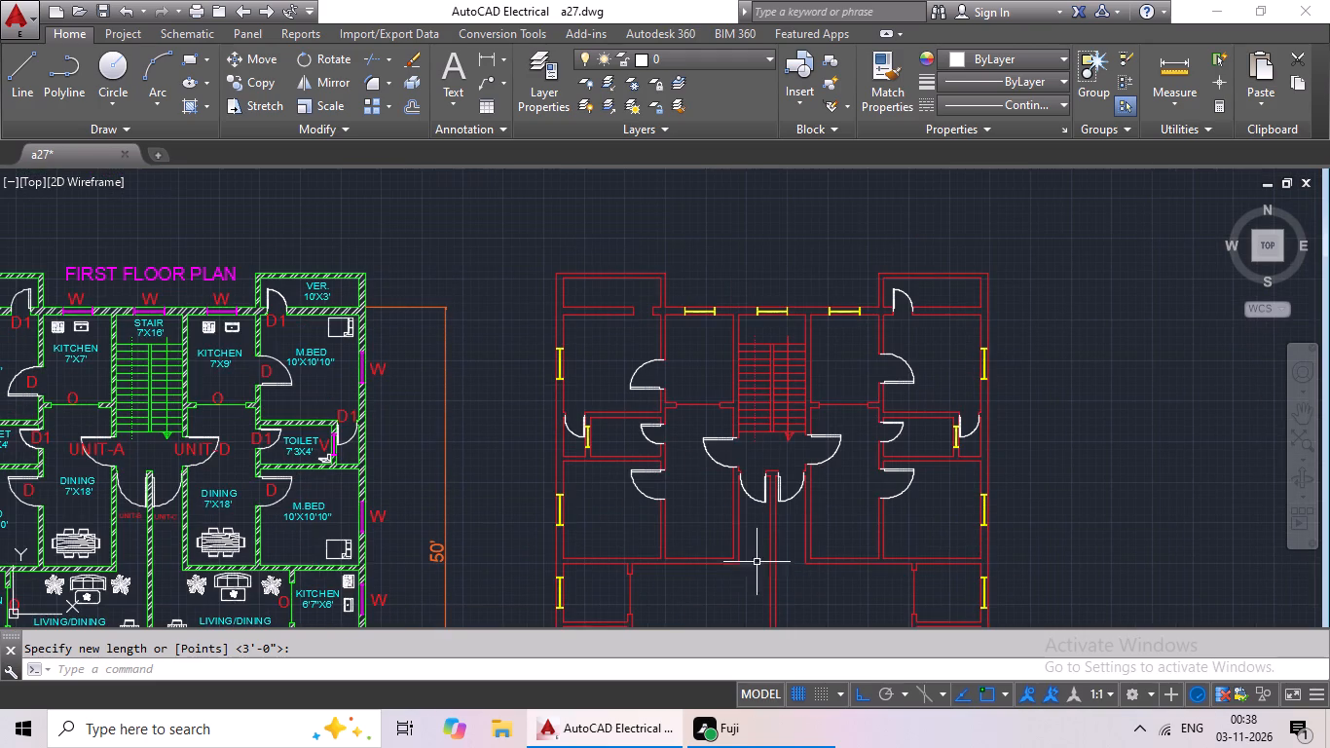
{"action": "middle_click_drag", "start_coordinate": [680, 537], "coordinate": [770, 569]}
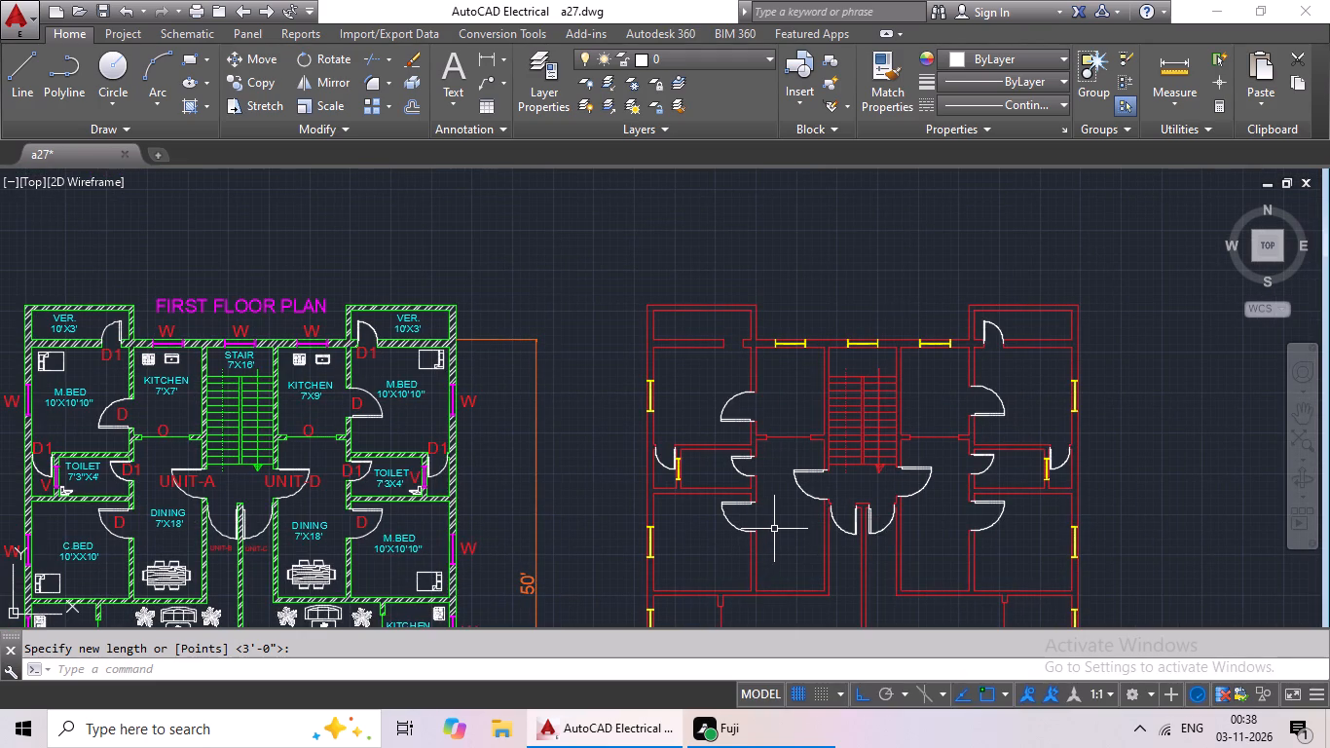
{"action": "scroll", "coordinate": [777, 532], "scroll_direction": "down", "scroll_amount": 1}
{"action": "middle_click_drag", "start_coordinate": [780, 543], "coordinate": [780, 450]}
{"action": "middle_click_drag", "start_coordinate": [804, 495], "coordinate": [720, 498]}
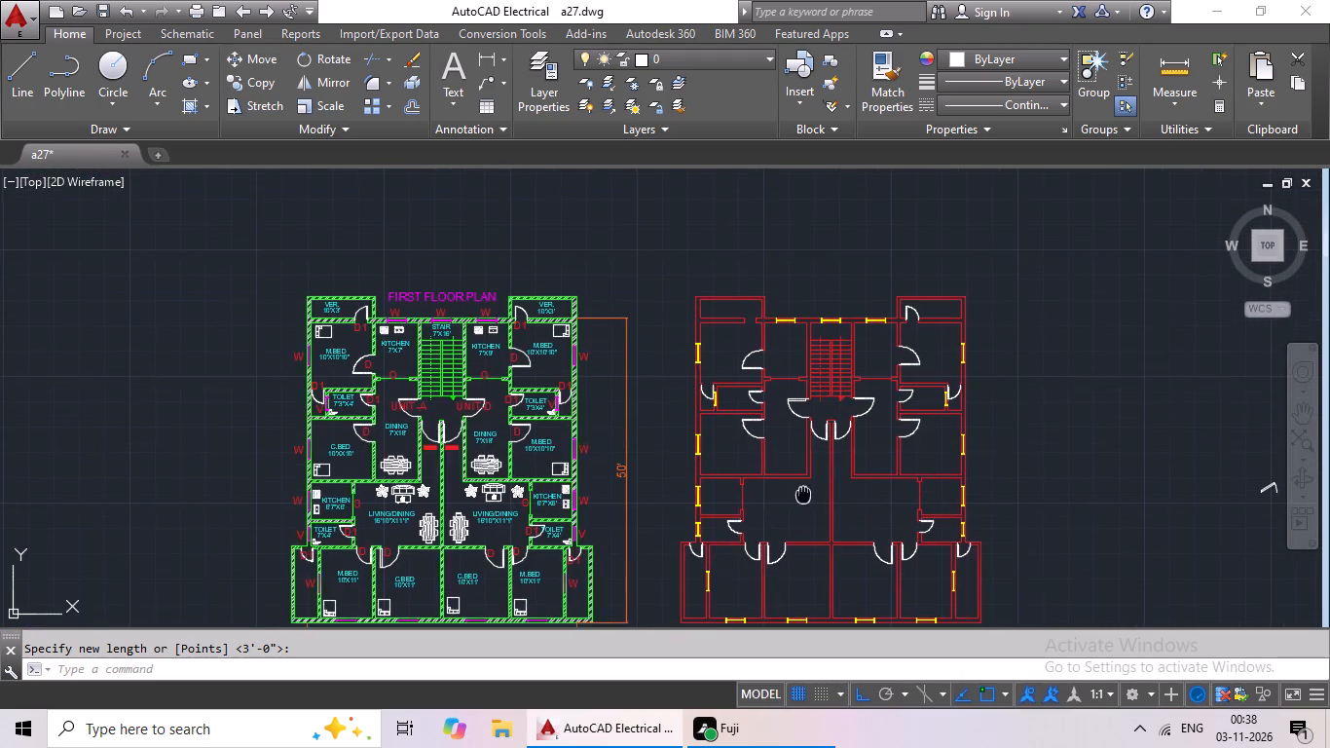
{"action": "middle_click_drag", "start_coordinate": [720, 498], "coordinate": [716, 499]}
{"action": "middle_click_drag", "start_coordinate": [716, 500], "coordinate": [708, 540]}
{"action": "scroll", "coordinate": [670, 459], "scroll_direction": "up", "scroll_amount": 1}
{"action": "middle_click_drag", "start_coordinate": [679, 456], "coordinate": [680, 553]}
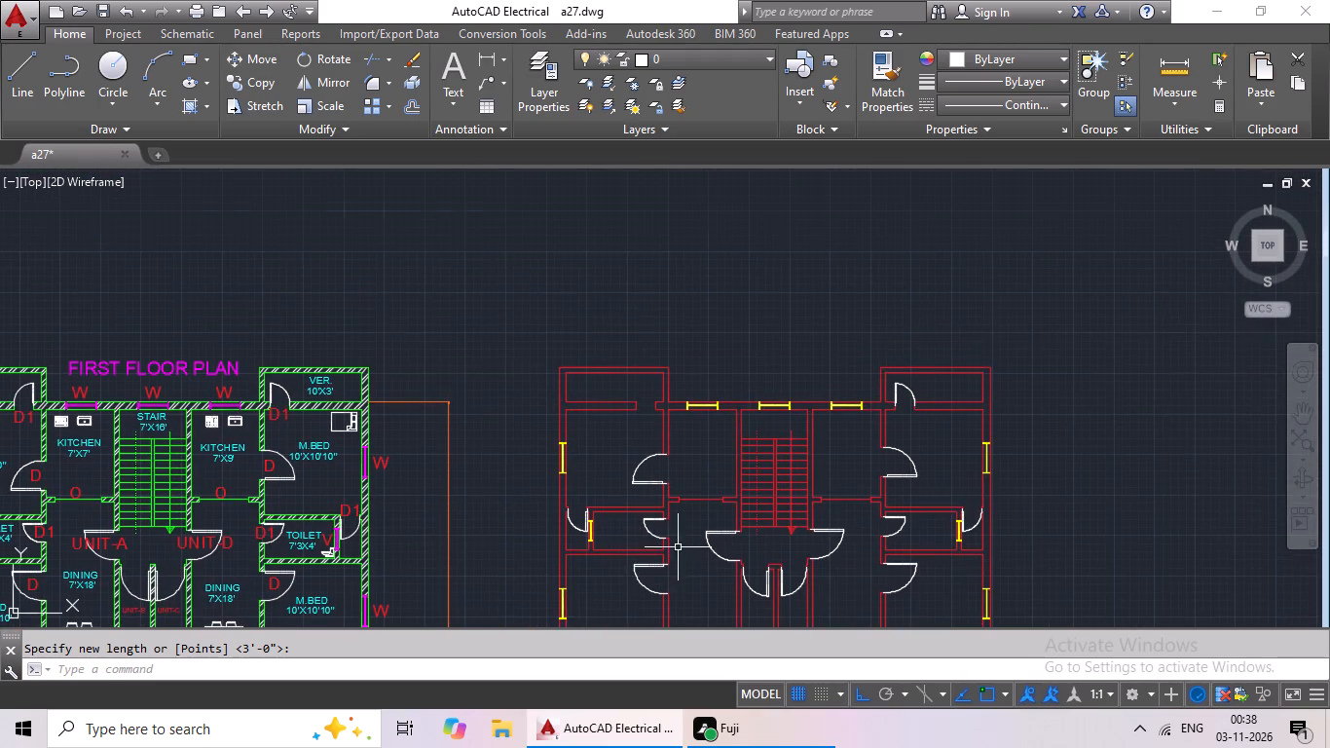
Copy the upper left veranda's door from the first floor plan and paste it in the matching opening of the red plan.
{"action": "middle_click_drag", "start_coordinate": [611, 454], "coordinate": [864, 561]}
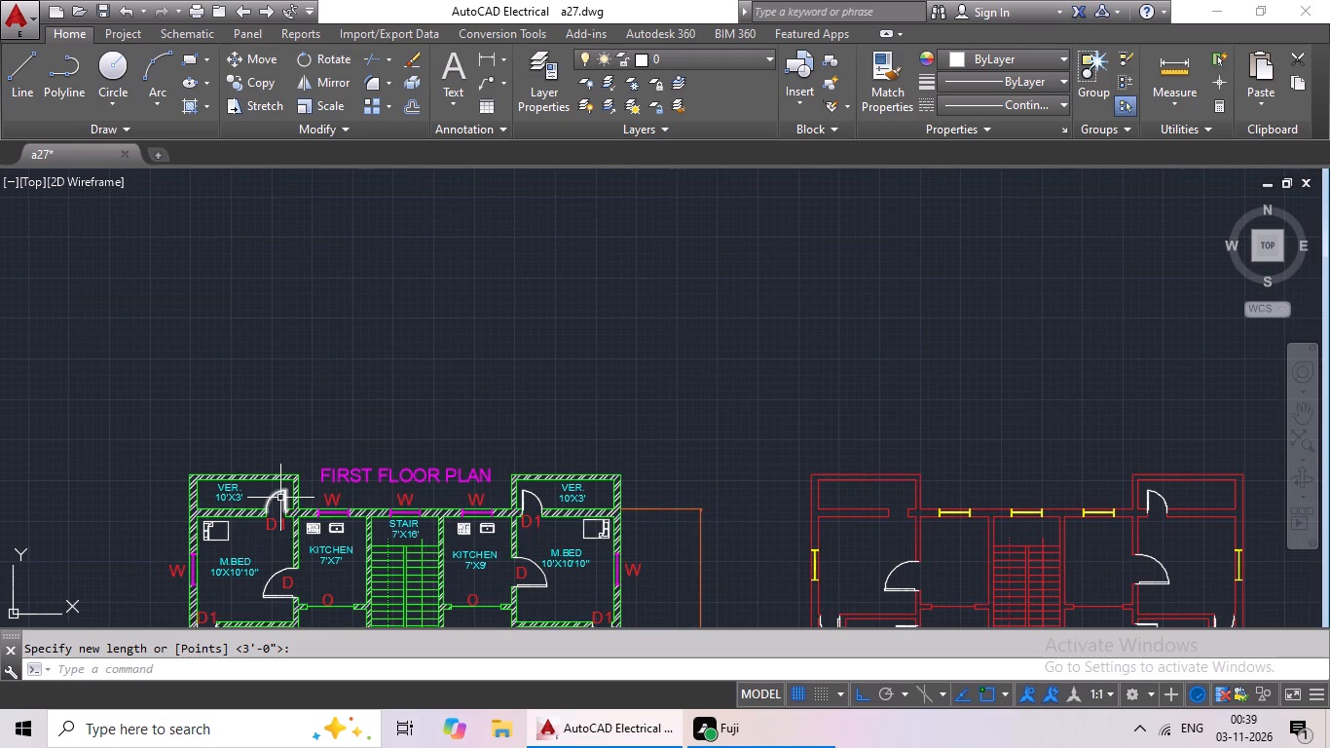
{"action": "left_click", "coordinate": [281, 491]}
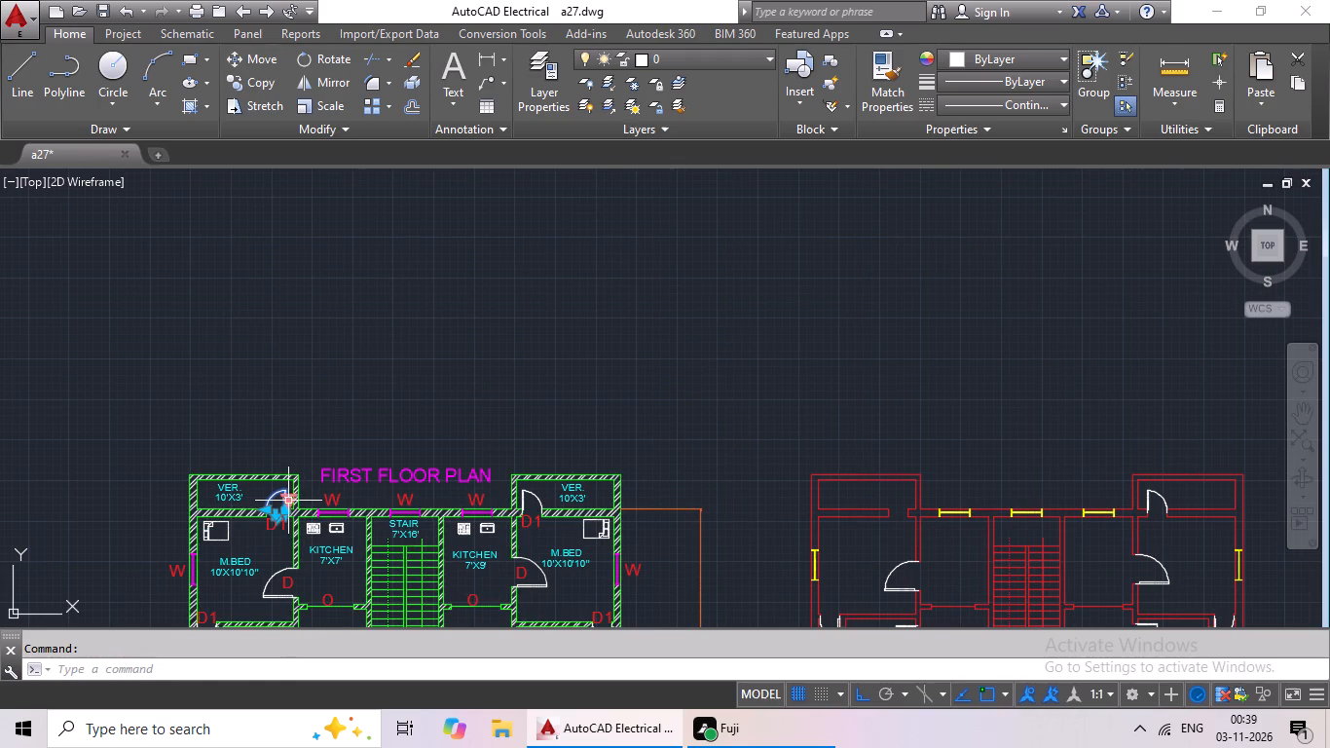
{"action": "key", "text": "ctrl+c"}
{"action": "key", "text": "ctrl+v"}
{"action": "scroll", "coordinate": [918, 539], "scroll_direction": "up", "scroll_amount": 4}
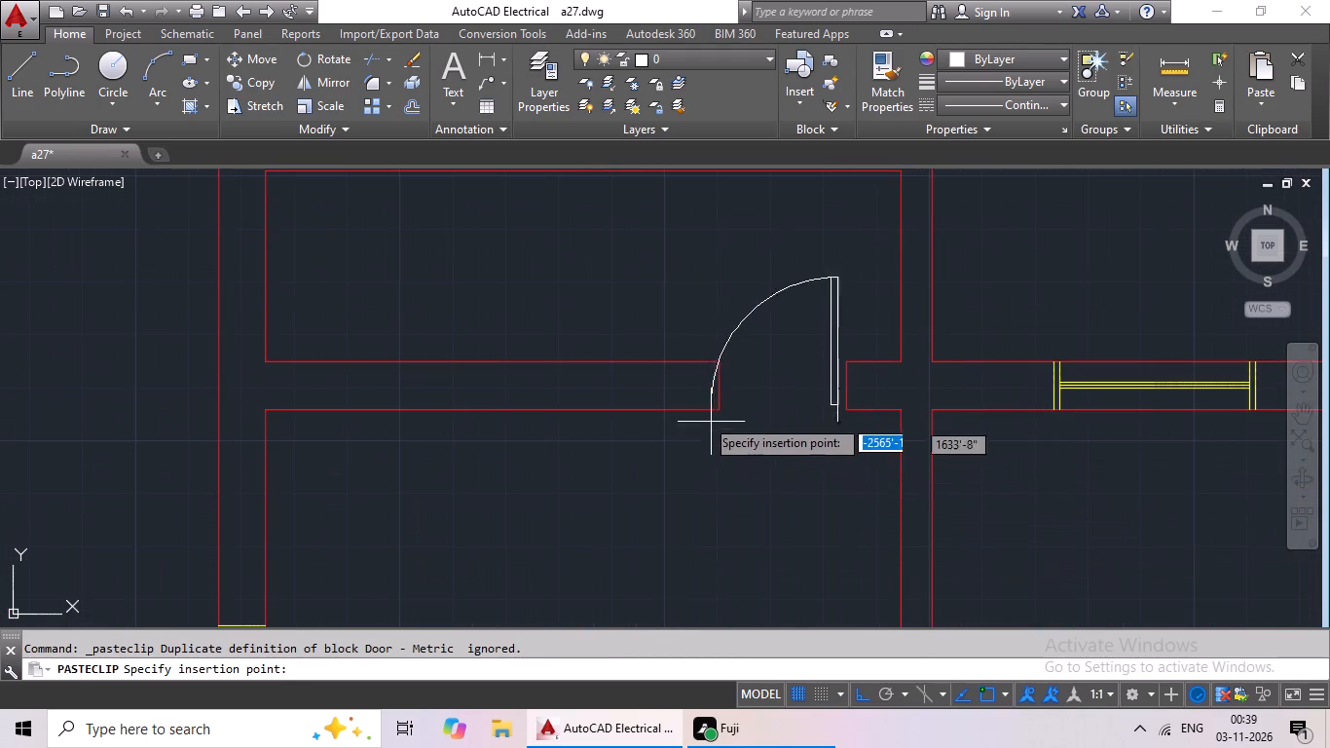
{"action": "scroll", "coordinate": [707, 388], "scroll_direction": "up", "scroll_amount": 2}
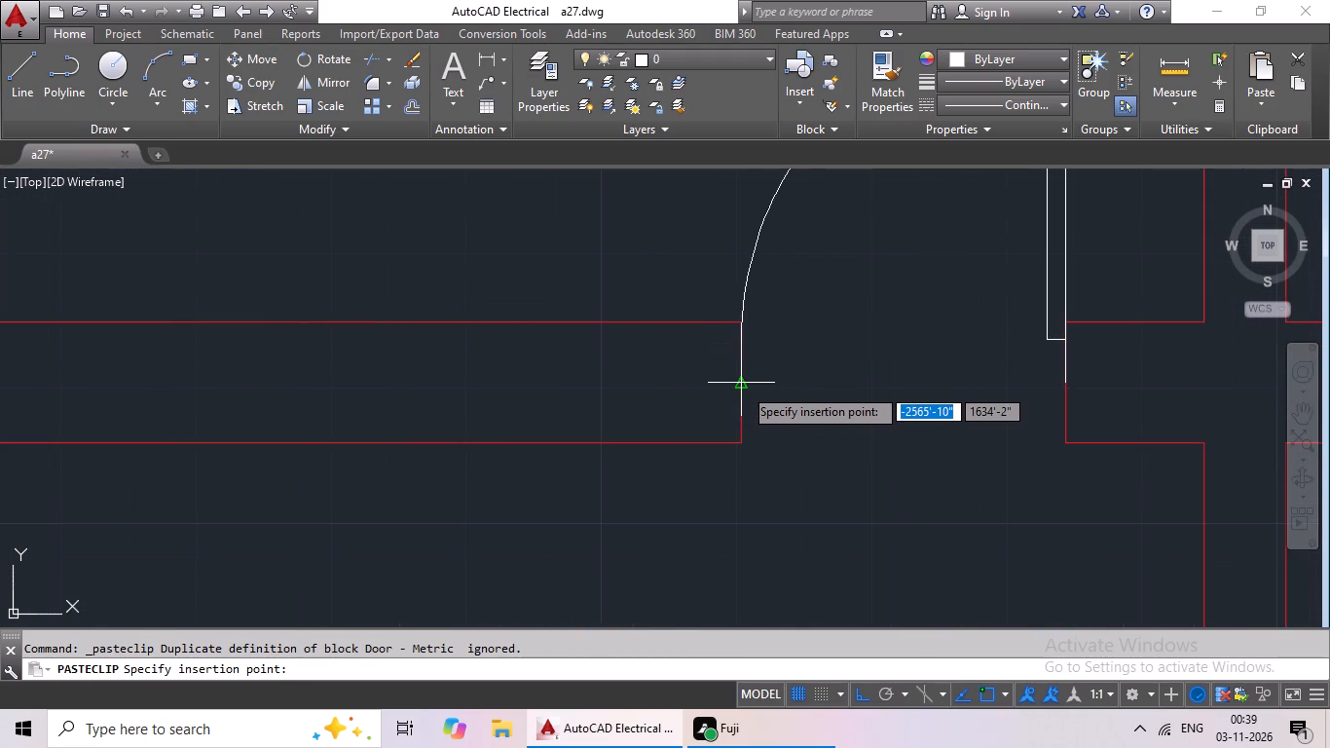
{"action": "left_click", "coordinate": [743, 386]}
Check the doors across the red plan against the finished first floor plan.
{"action": "scroll", "coordinate": [773, 403], "scroll_direction": "down", "scroll_amount": 1}
{"action": "middle_click_drag", "start_coordinate": [790, 408], "coordinate": [757, 439]}
{"action": "scroll", "coordinate": [757, 438], "scroll_direction": "down", "scroll_amount": 1}
{"action": "middle_click_drag", "start_coordinate": [790, 452], "coordinate": [589, 432]}
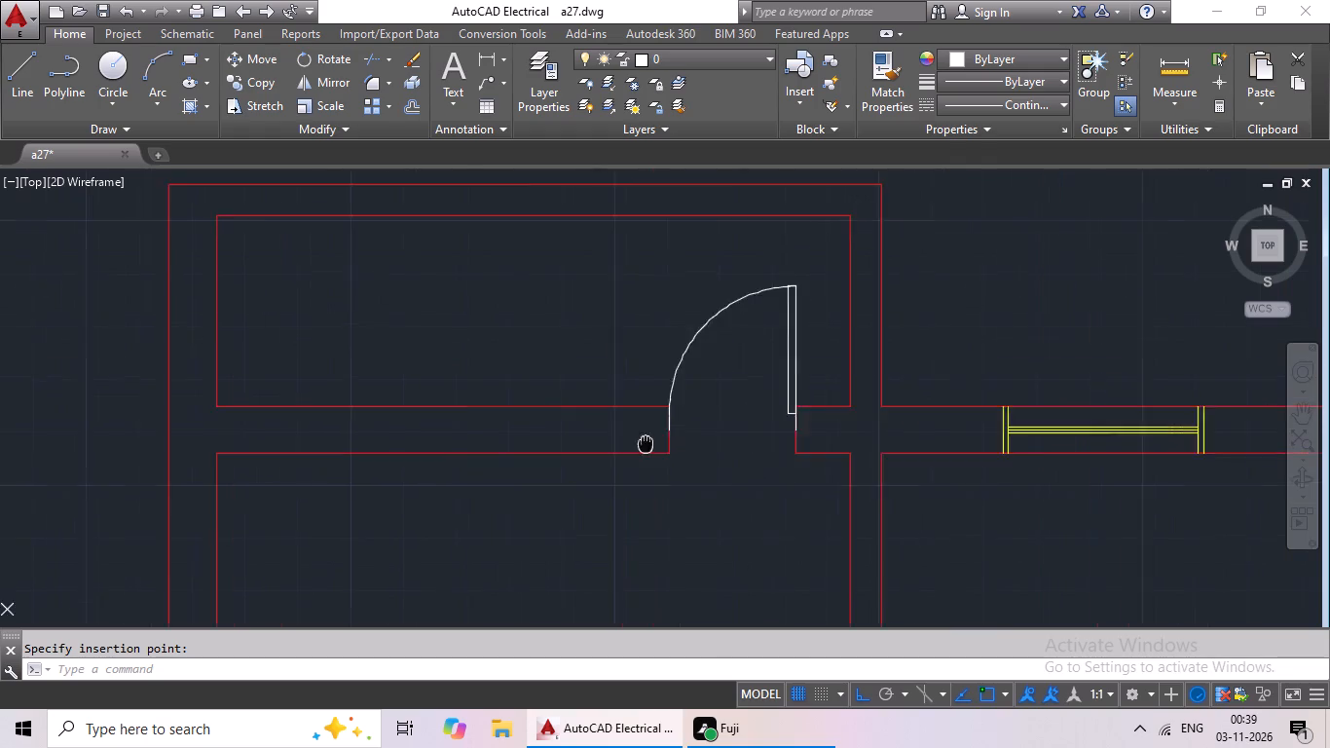
{"action": "middle_click_drag", "start_coordinate": [589, 432], "coordinate": [453, 399]}
{"action": "scroll", "coordinate": [521, 404], "scroll_direction": "down", "scroll_amount": 2}
{"action": "middle_click_drag", "start_coordinate": [652, 456], "coordinate": [480, 393]}
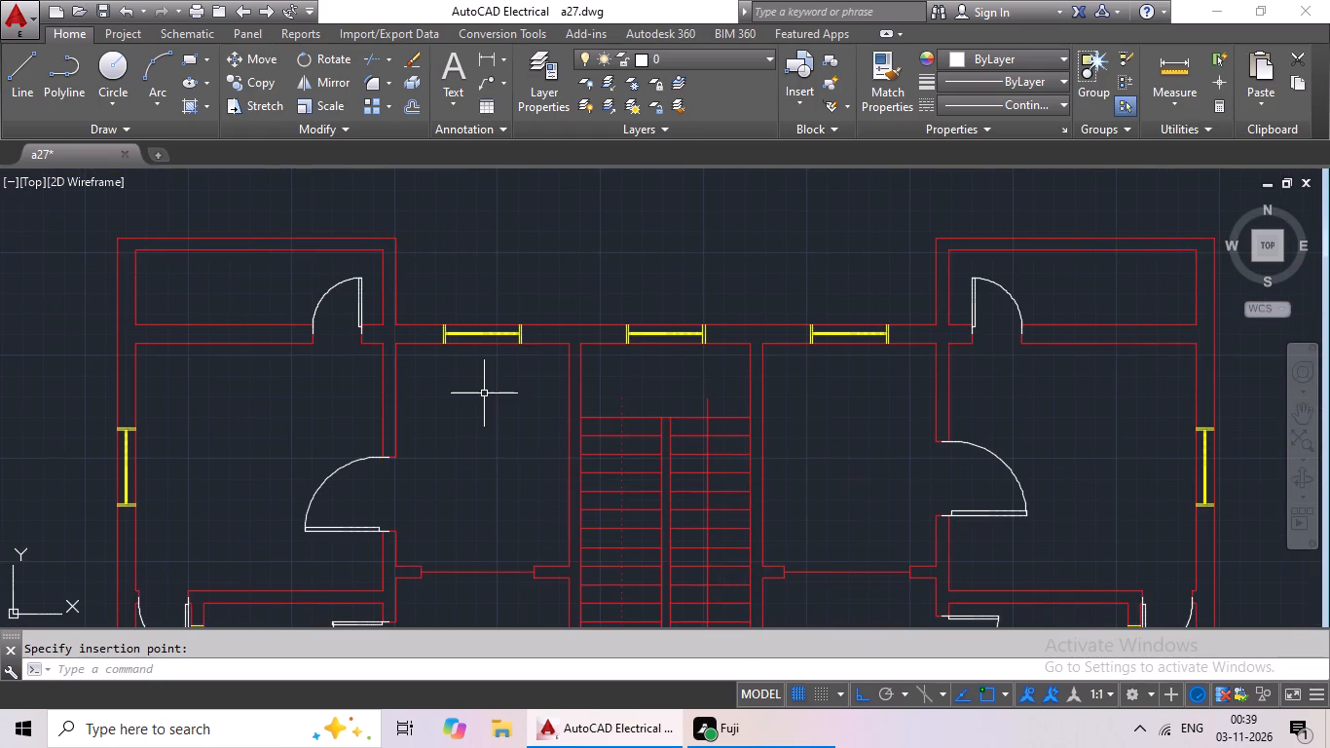
{"action": "scroll", "coordinate": [485, 447], "scroll_direction": "down", "scroll_amount": 1}
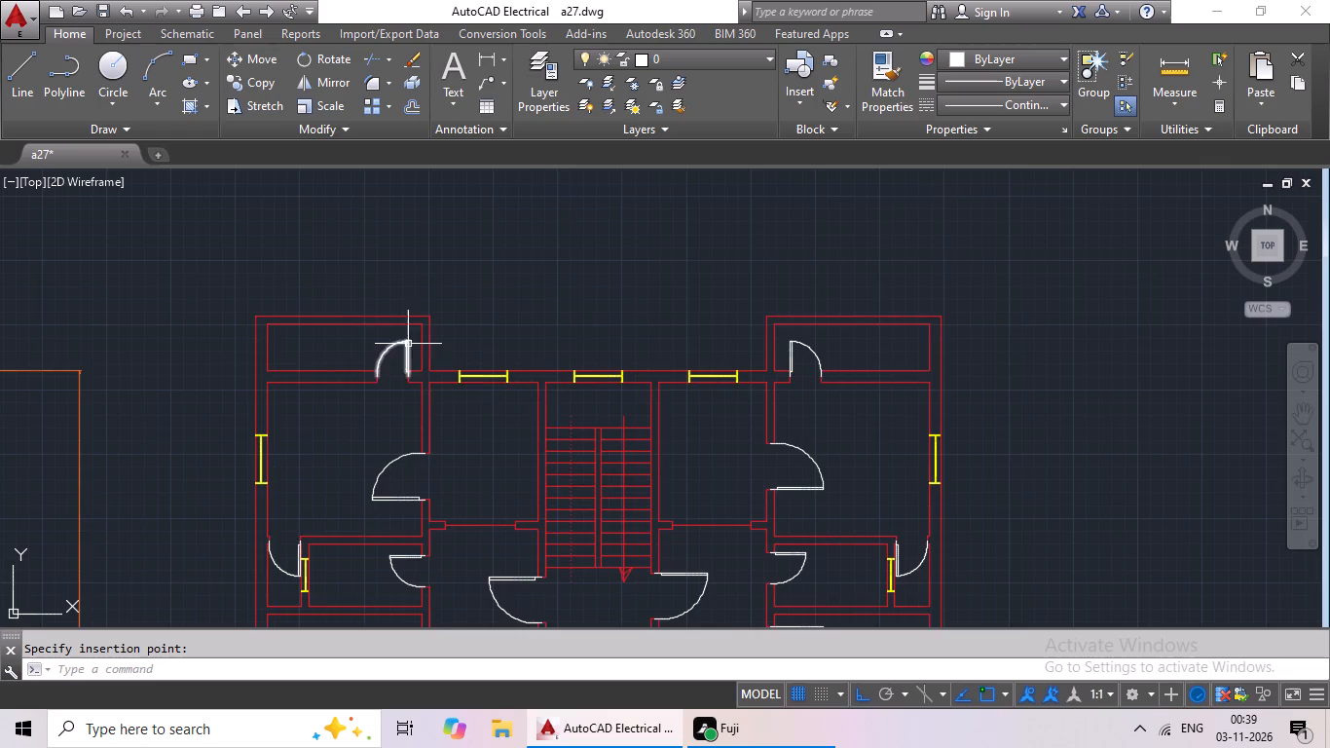
{"action": "scroll", "coordinate": [522, 435], "scroll_direction": "down", "scroll_amount": 1}
{"action": "middle_click_drag", "start_coordinate": [495, 446], "coordinate": [439, 330]}
{"action": "scroll", "coordinate": [586, 425], "scroll_direction": "down", "scroll_amount": 1}
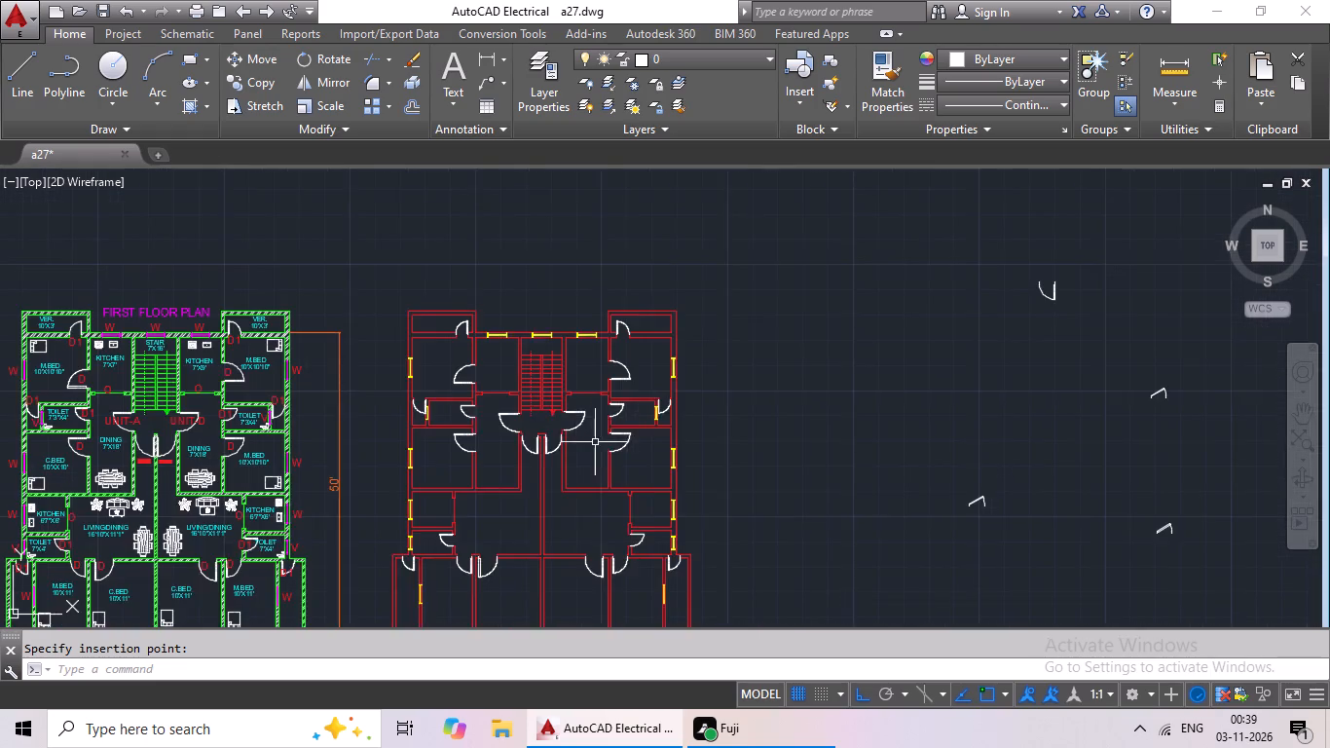
Delete the four leftover door symbols lying in the empty area to the right of the red plan.
{"action": "middle_click_drag", "start_coordinate": [593, 432], "coordinate": [550, 359]}
{"action": "middle_click_drag", "start_coordinate": [565, 451], "coordinate": [508, 476]}
{"action": "middle_click_drag", "start_coordinate": [759, 394], "coordinate": [674, 412]}
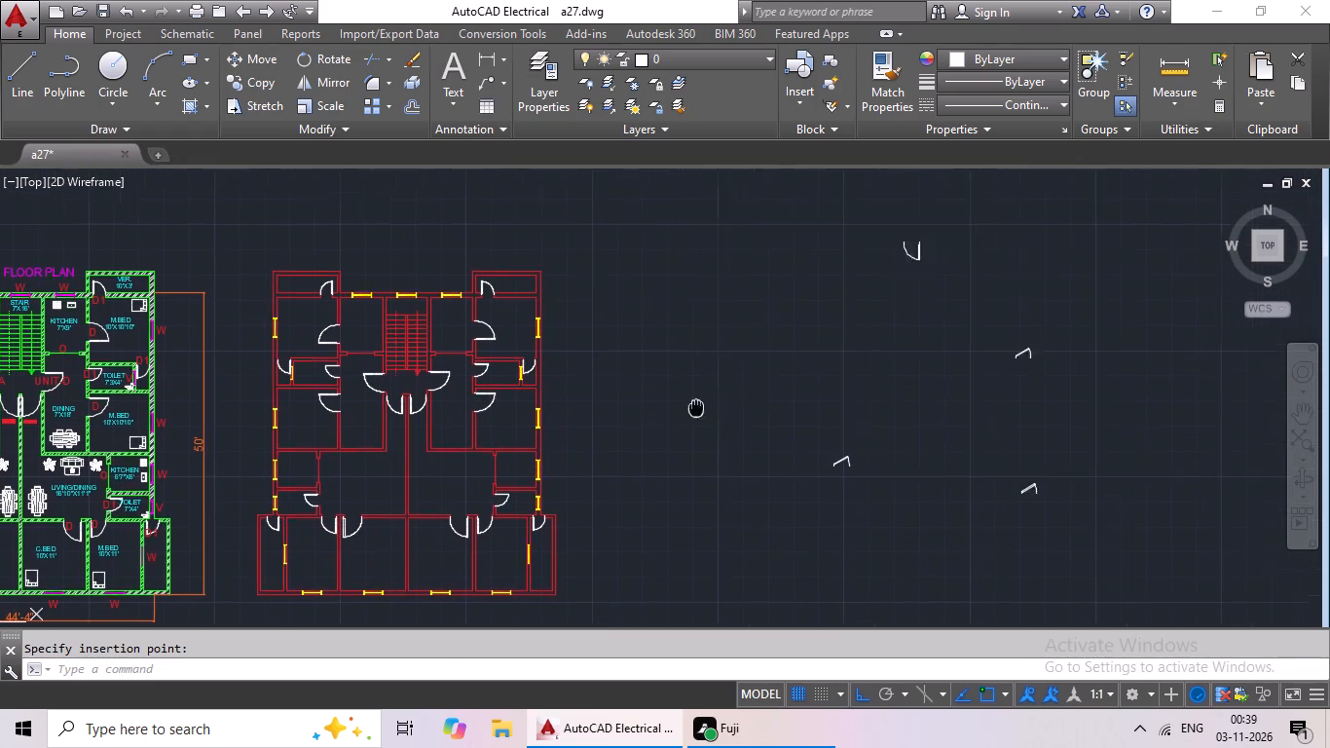
{"action": "middle_click_drag", "start_coordinate": [674, 412], "coordinate": [633, 420]}
{"action": "left_click_drag", "start_coordinate": [868, 226], "coordinate": [1063, 446]}
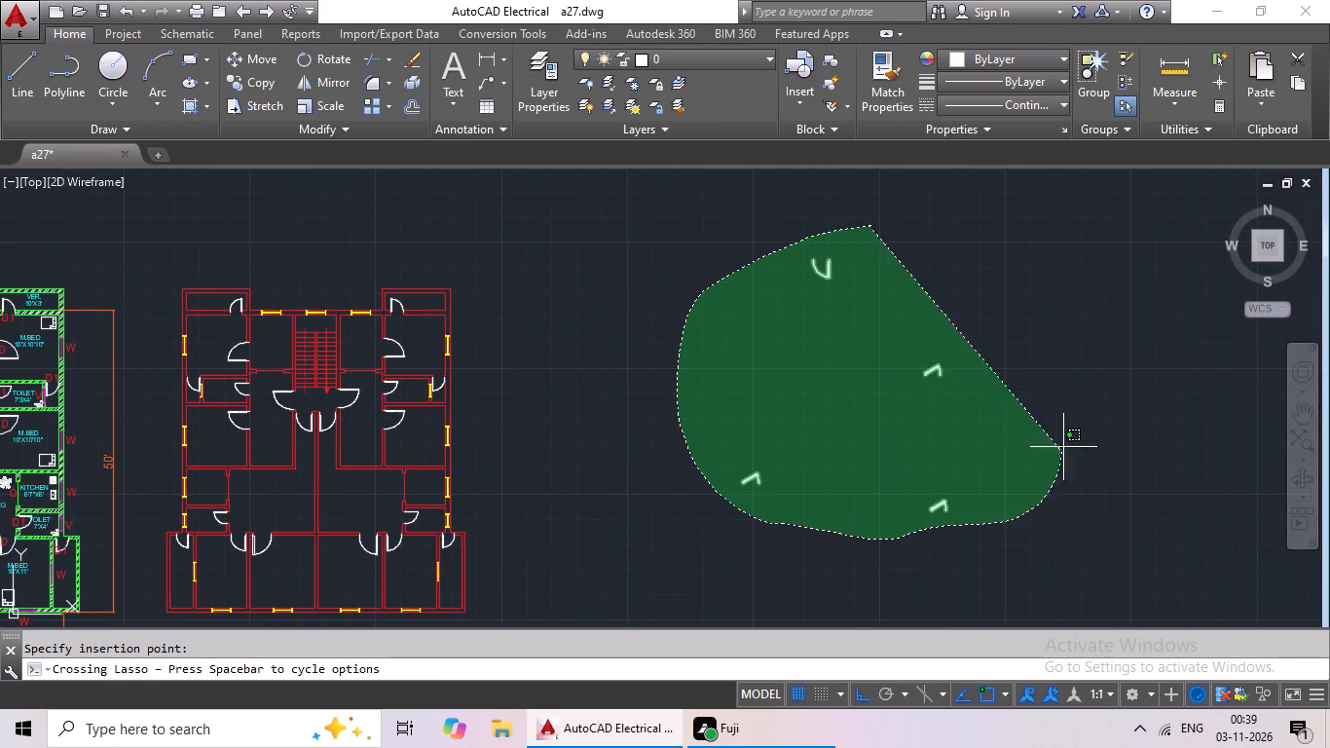
{"action": "left_click_drag", "start_coordinate": [1063, 446], "coordinate": [1064, 441]}
{"action": "key", "text": "Delete"}
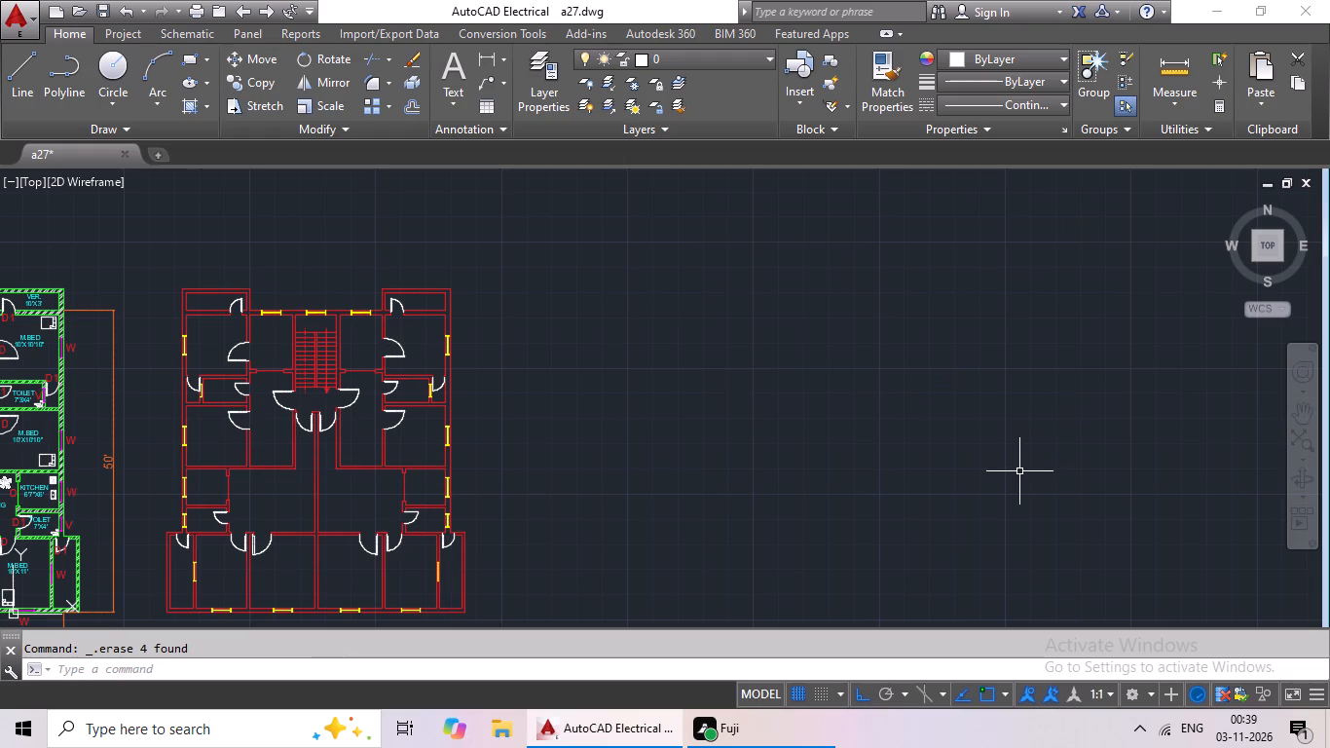
Insert the Toilet - top block from DesignCenter's House Designer blocks at scale 1 and rotation 0, beside the red plan.
{"action": "middle_click_drag", "start_coordinate": [663, 463], "coordinate": [705, 461]}
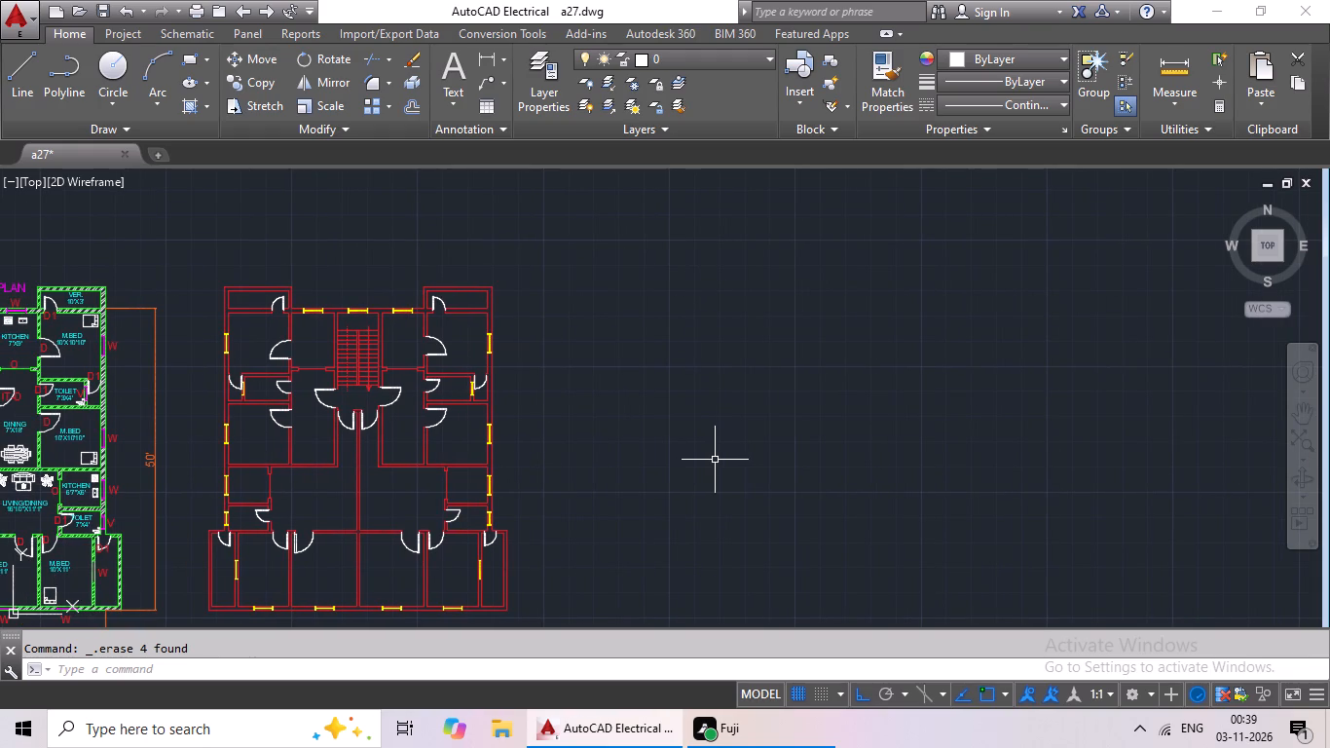
{"action": "type", "text": "dc"}
{"action": "key", "text": "space"}
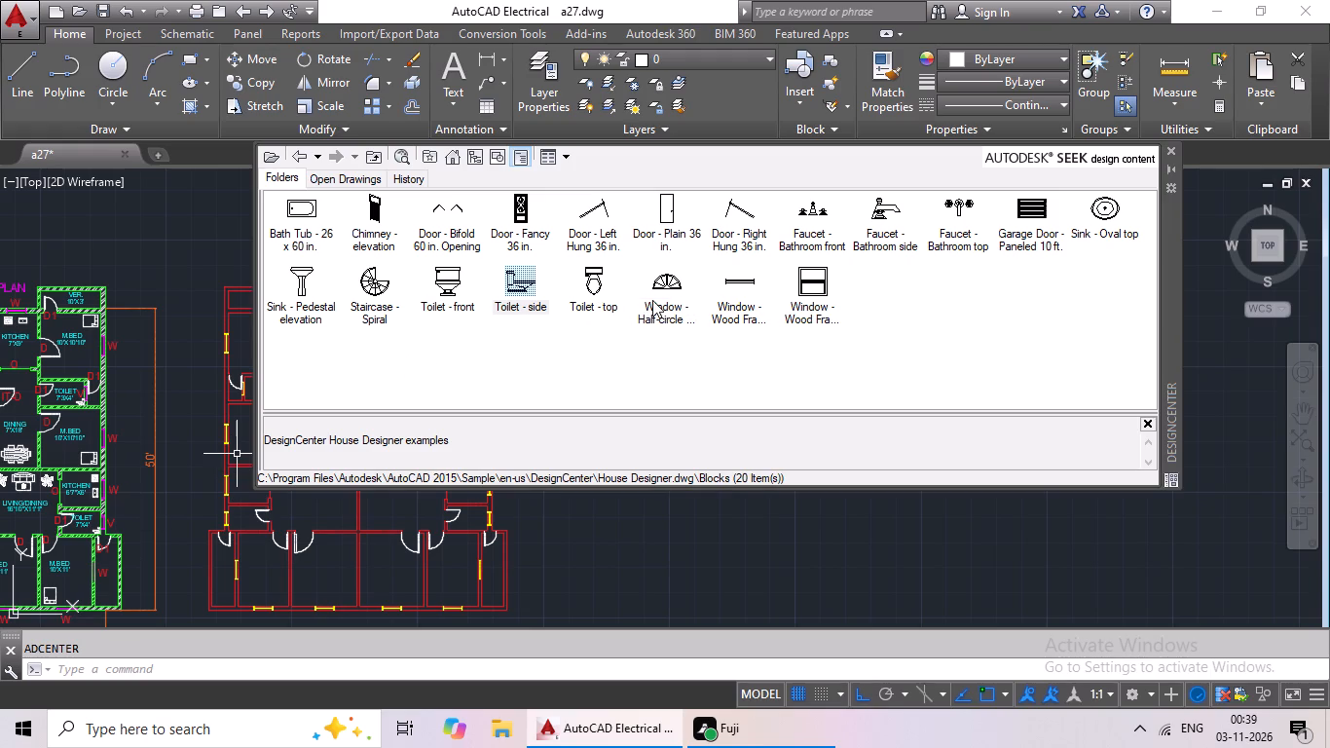
{"action": "double_click", "coordinate": [595, 295]}
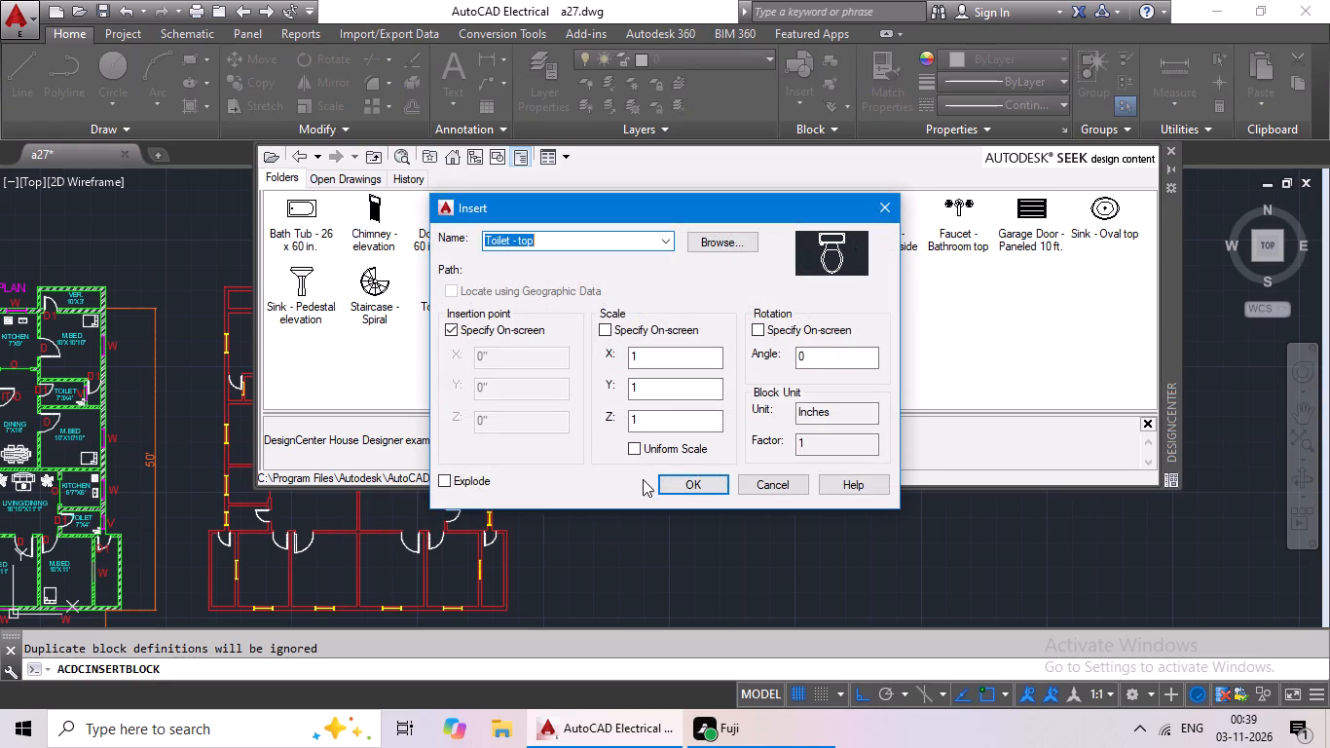
{"action": "left_click", "coordinate": [683, 472]}
{"action": "left_click", "coordinate": [682, 481]}
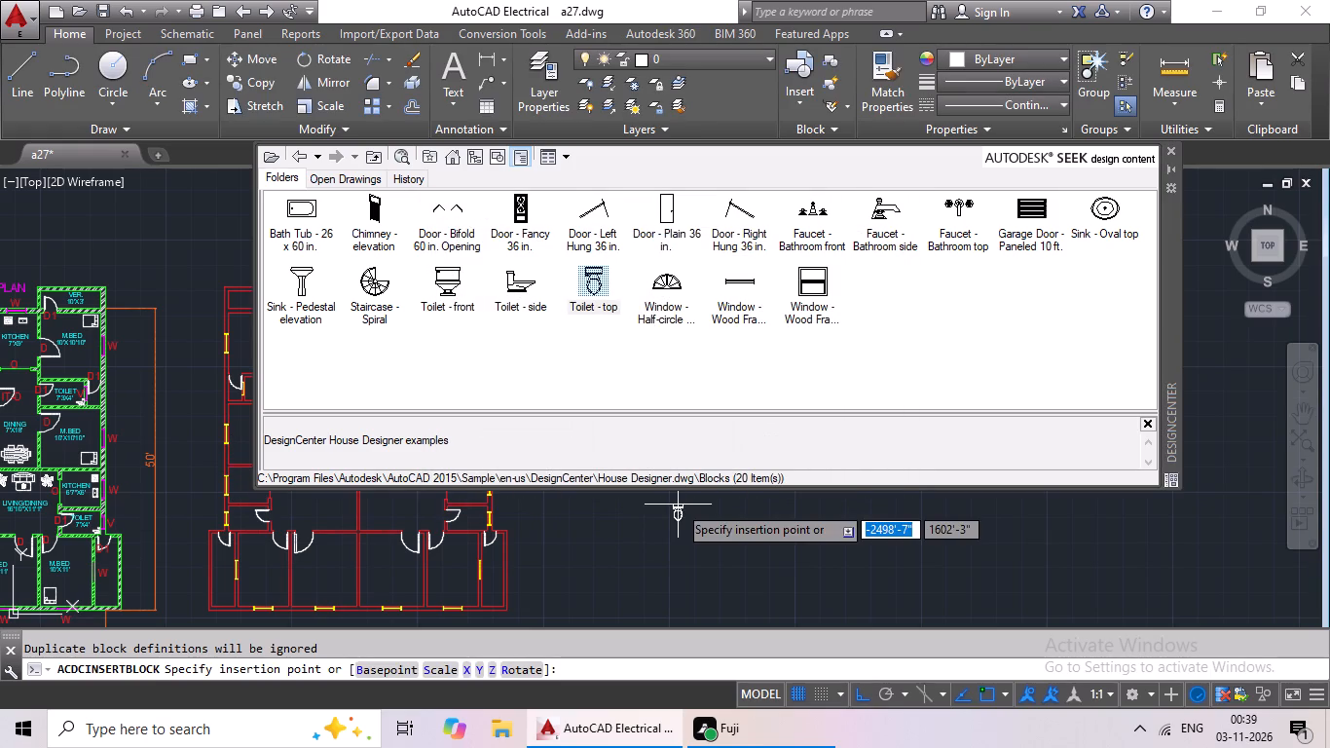
{"action": "left_click", "coordinate": [678, 505]}
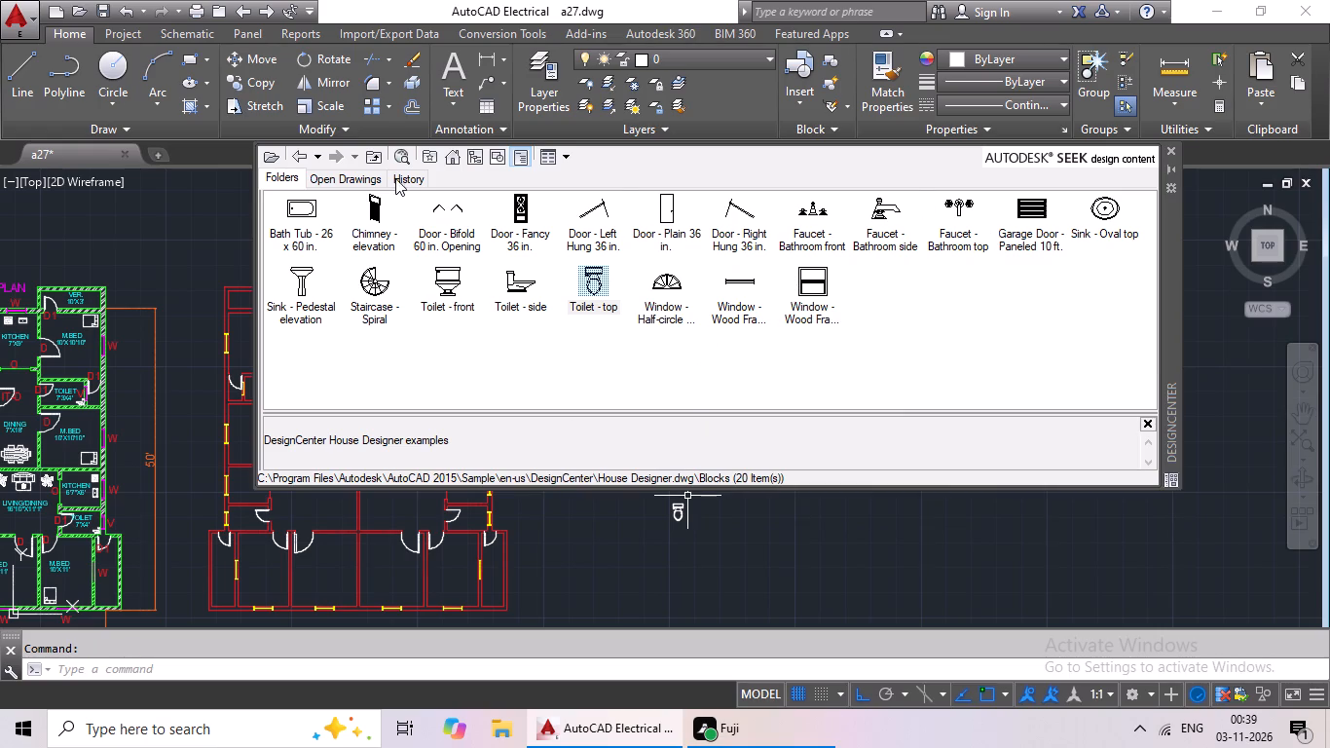
Insert the Range-Oven - 30 in top block from DesignCenter's Kitchens drawing at scale 1 and rotation 0, beside the toilet block.
{"action": "left_click", "coordinate": [459, 164]}
{"action": "left_click", "coordinate": [461, 206]}
{"action": "triple_click", "coordinate": [445, 209]}
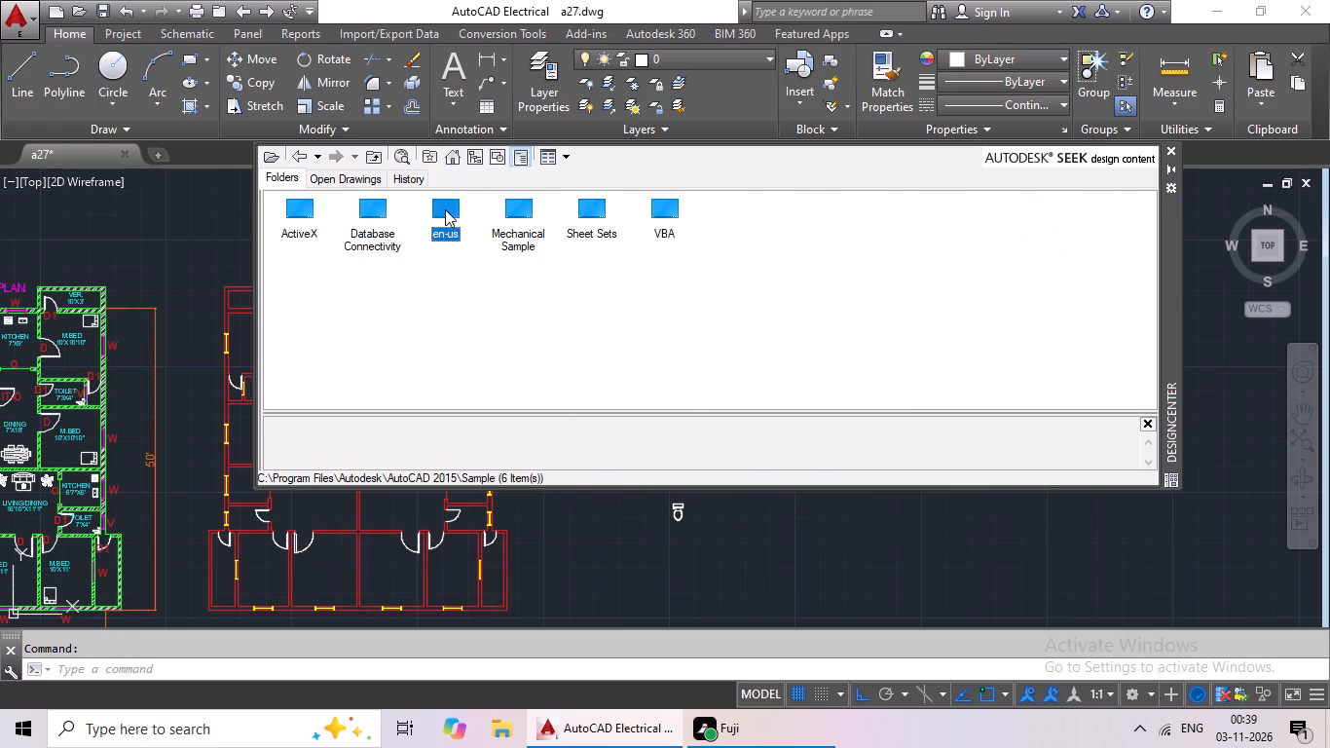
{"action": "double_click", "coordinate": [315, 218]}
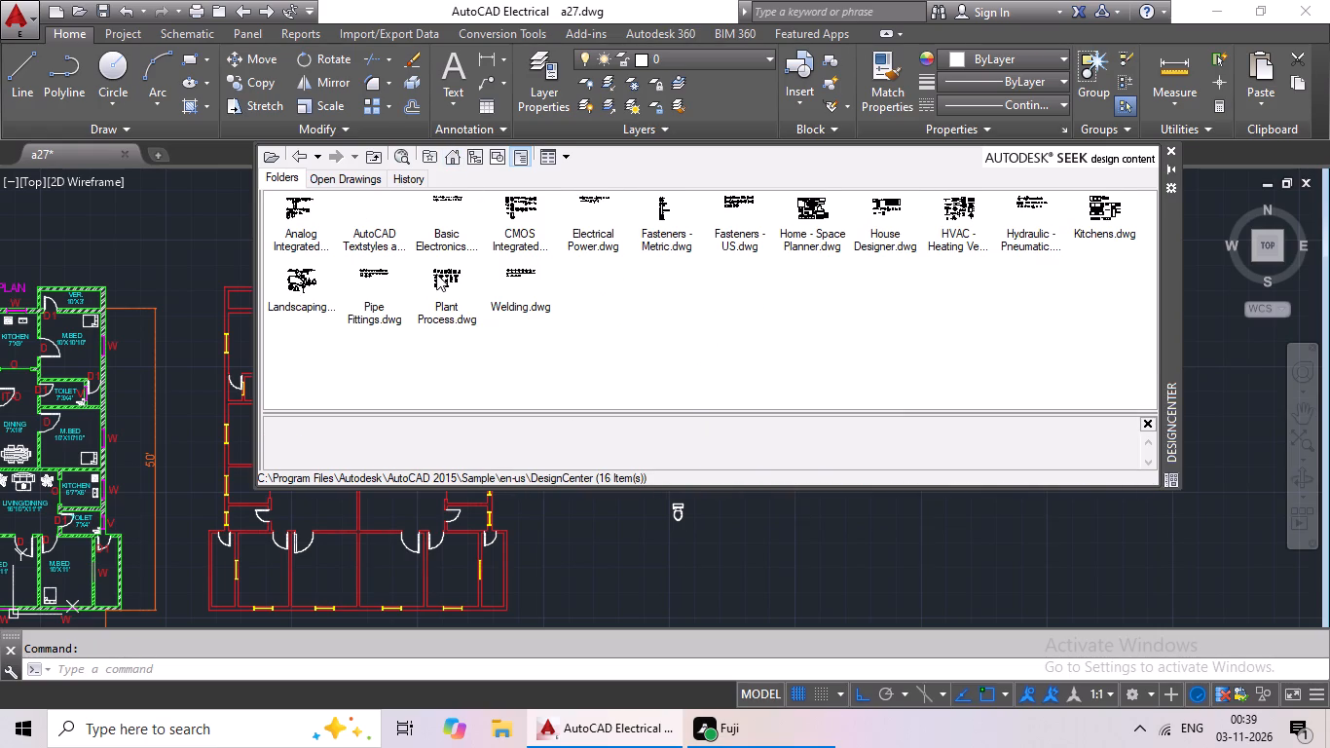
{"action": "double_click", "coordinate": [1107, 210]}
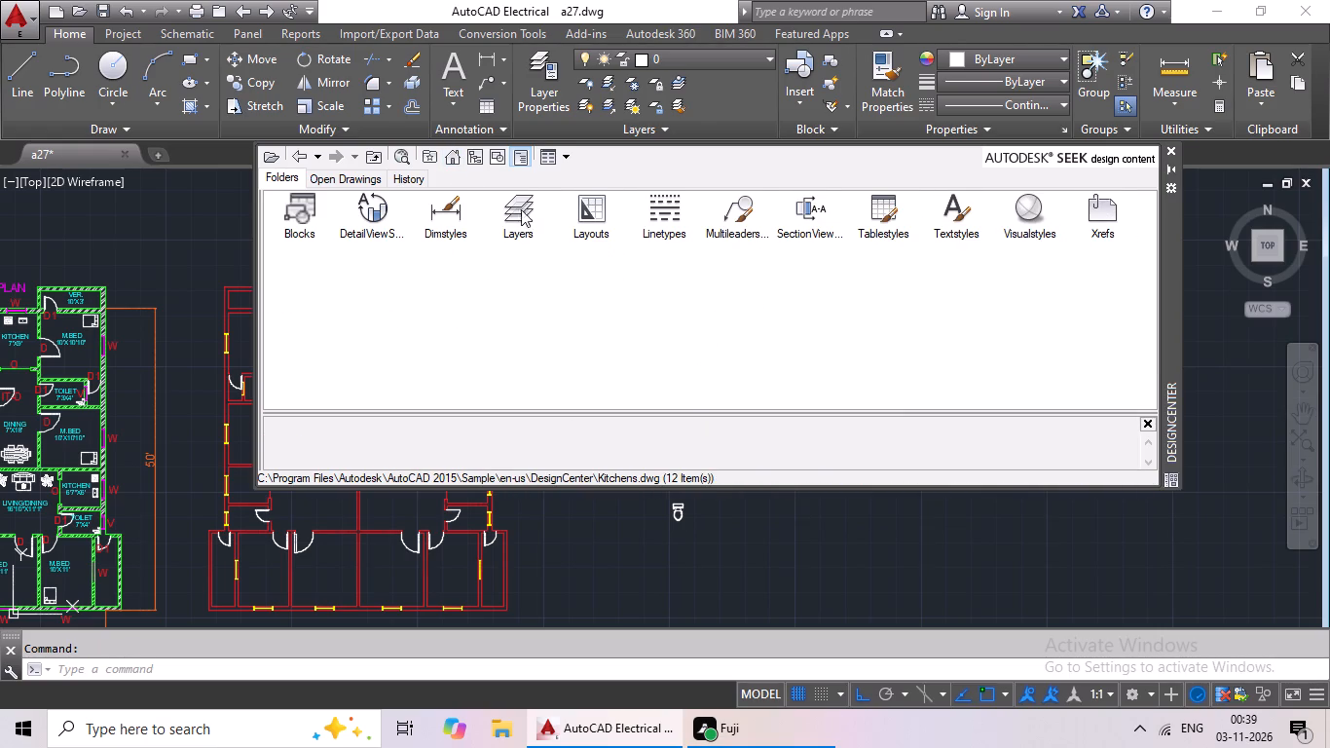
{"action": "double_click", "coordinate": [321, 219]}
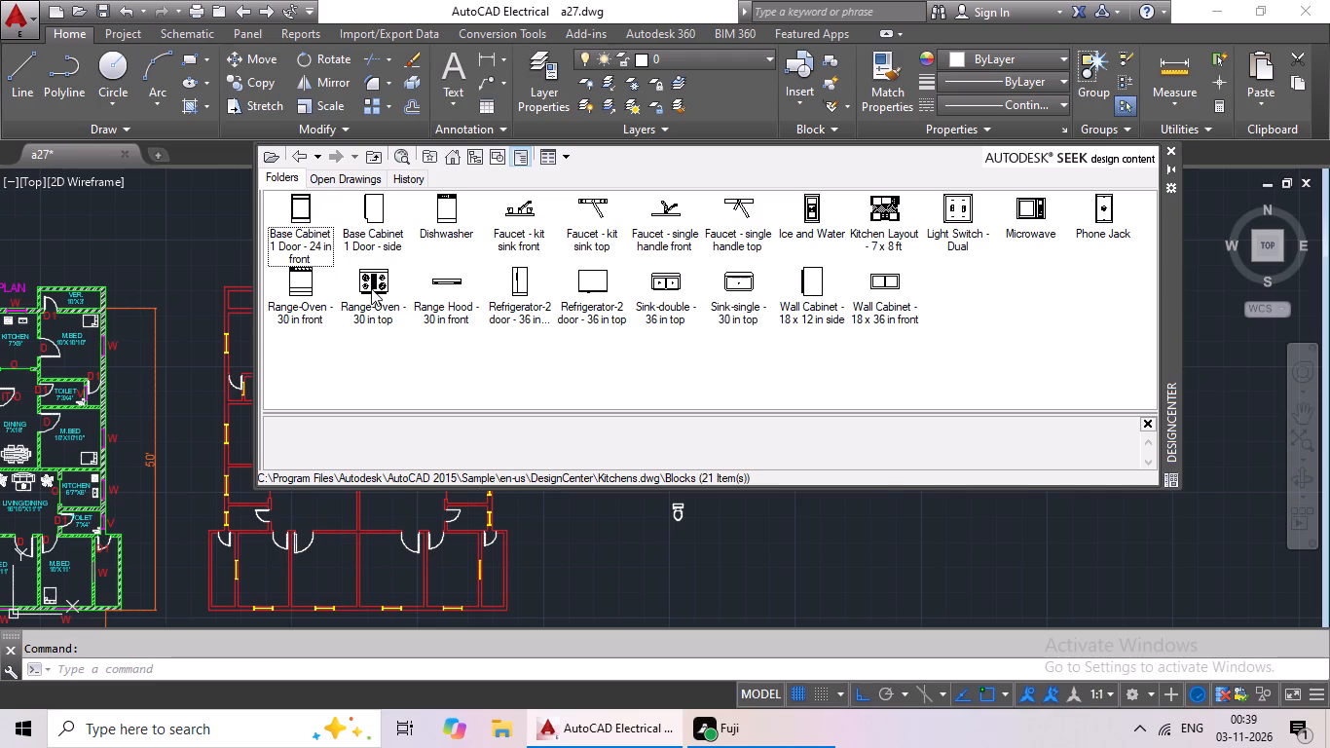
{"action": "double_click", "coordinate": [371, 288]}
{"action": "left_click", "coordinate": [667, 475]}
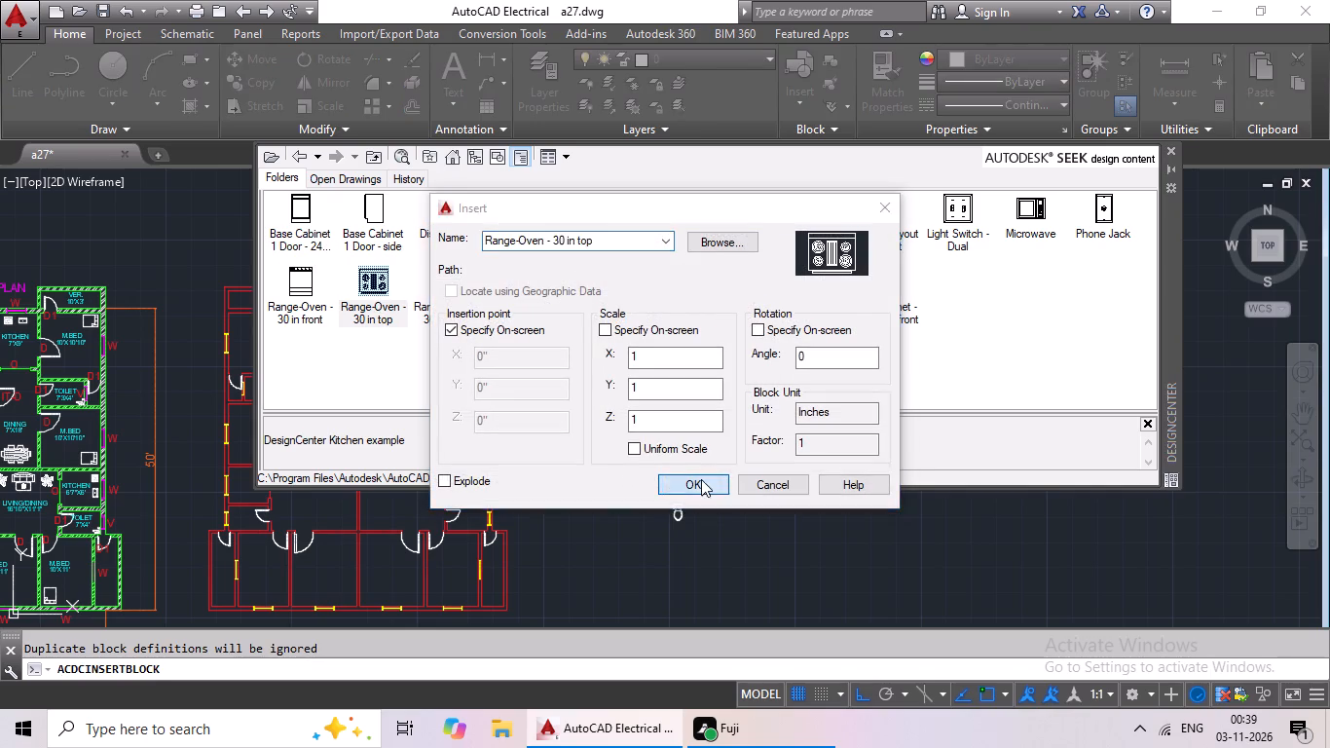
{"action": "left_click", "coordinate": [735, 514]}
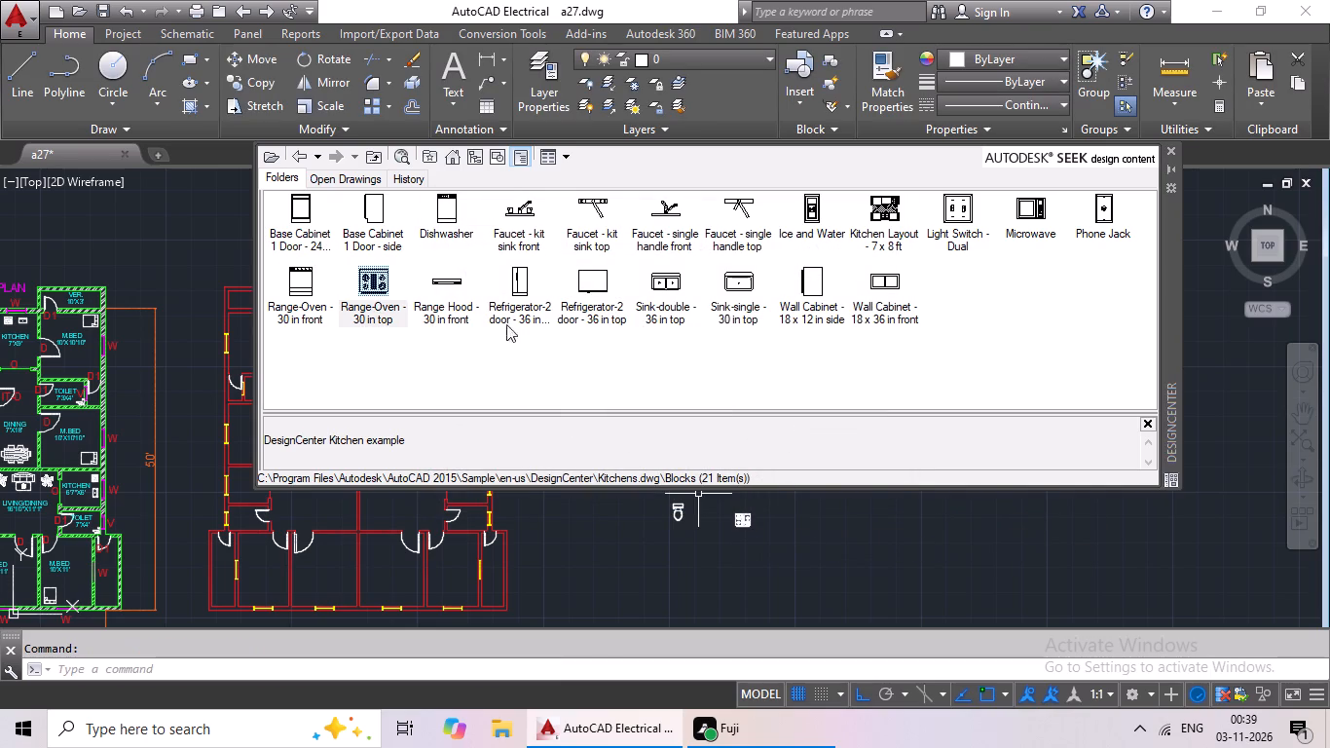
Insert the Sink-single - 30 in top block at scale 1 and rotation 0, beside the range-oven.
{"action": "double_click", "coordinate": [735, 278]}
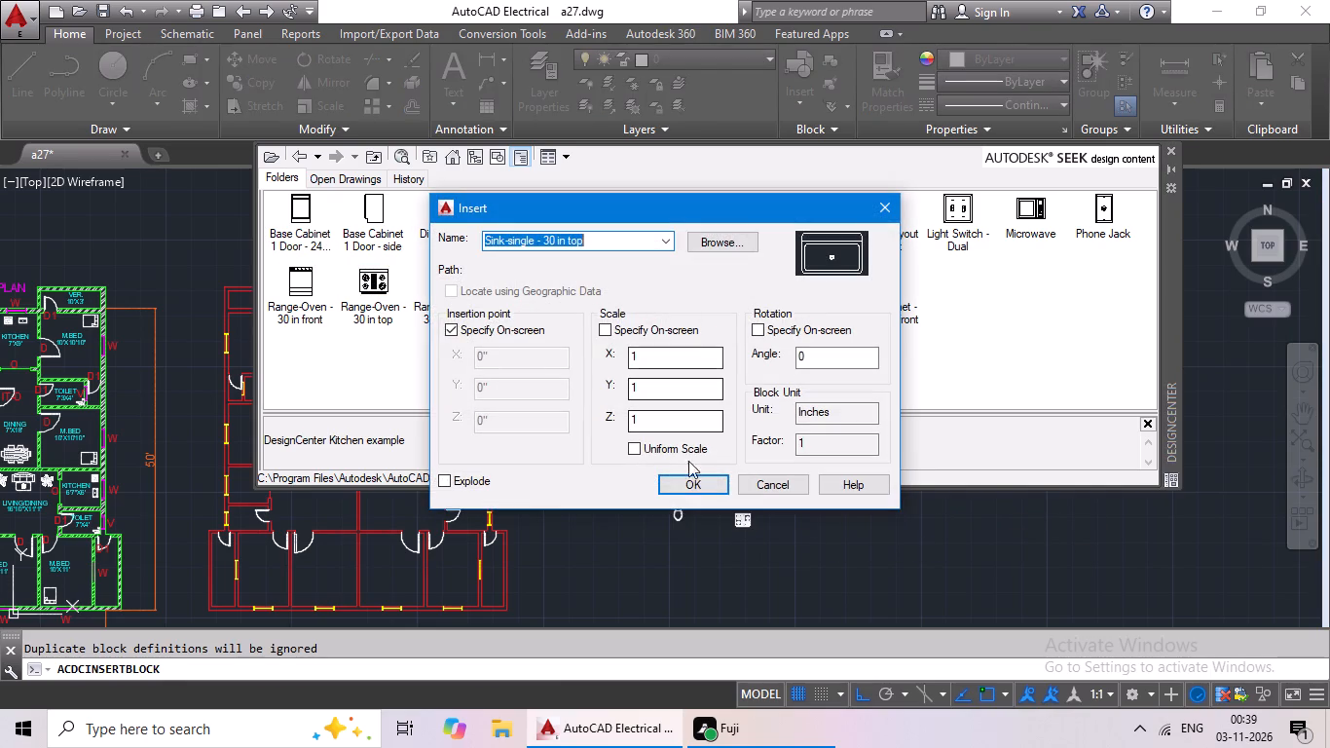
{"action": "left_click", "coordinate": [683, 477]}
{"action": "left_click", "coordinate": [800, 514]}
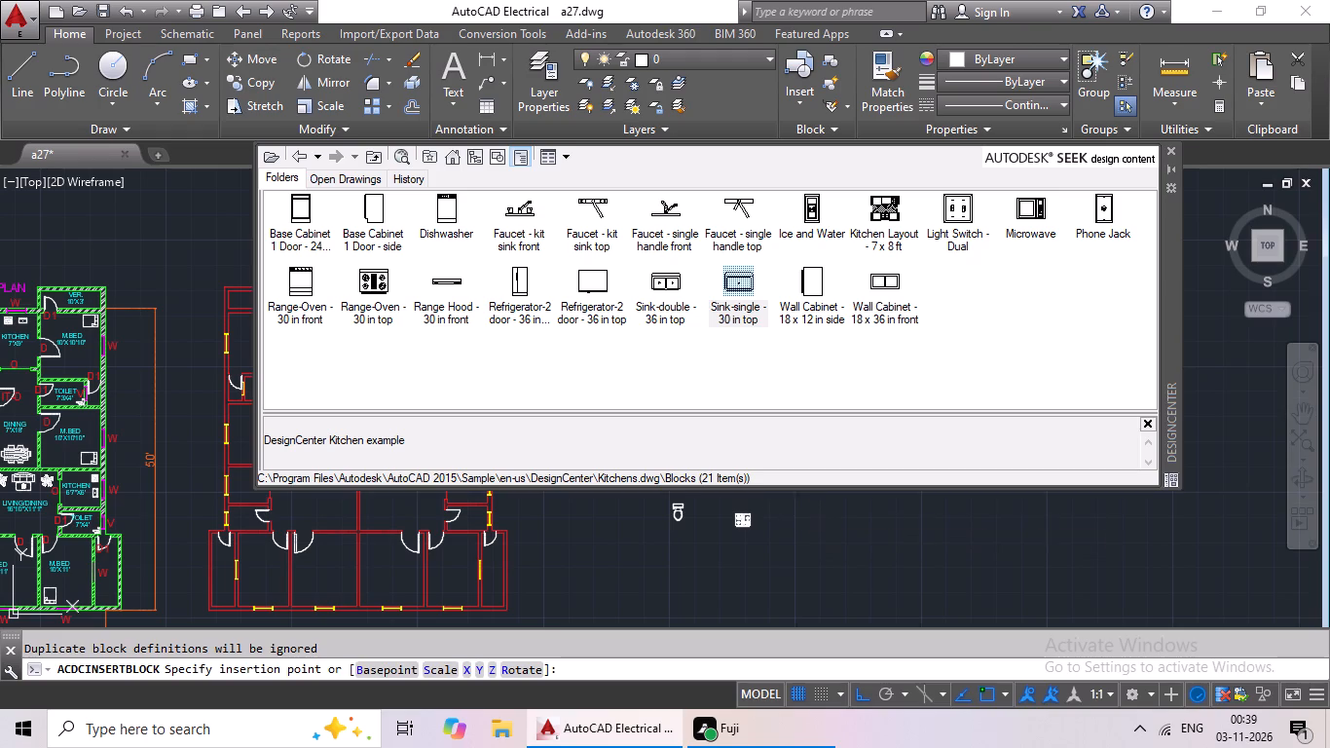
Insert the Sofa - Roundback 7 ft. block from the Home - Space Planner drawing at scale 1 and rotation 0, below the toilet block.
{"action": "left_click", "coordinate": [452, 157]}
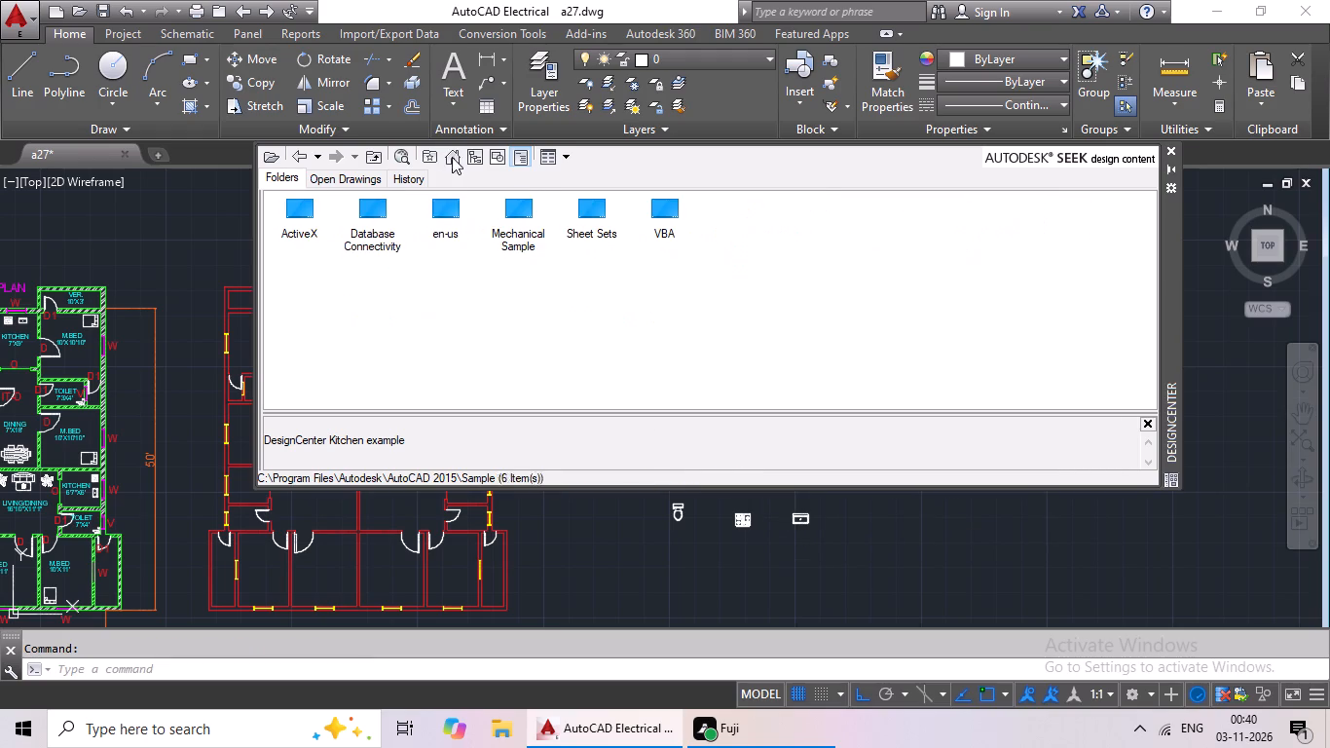
{"action": "double_click", "coordinate": [439, 211]}
{"action": "double_click", "coordinate": [297, 218]}
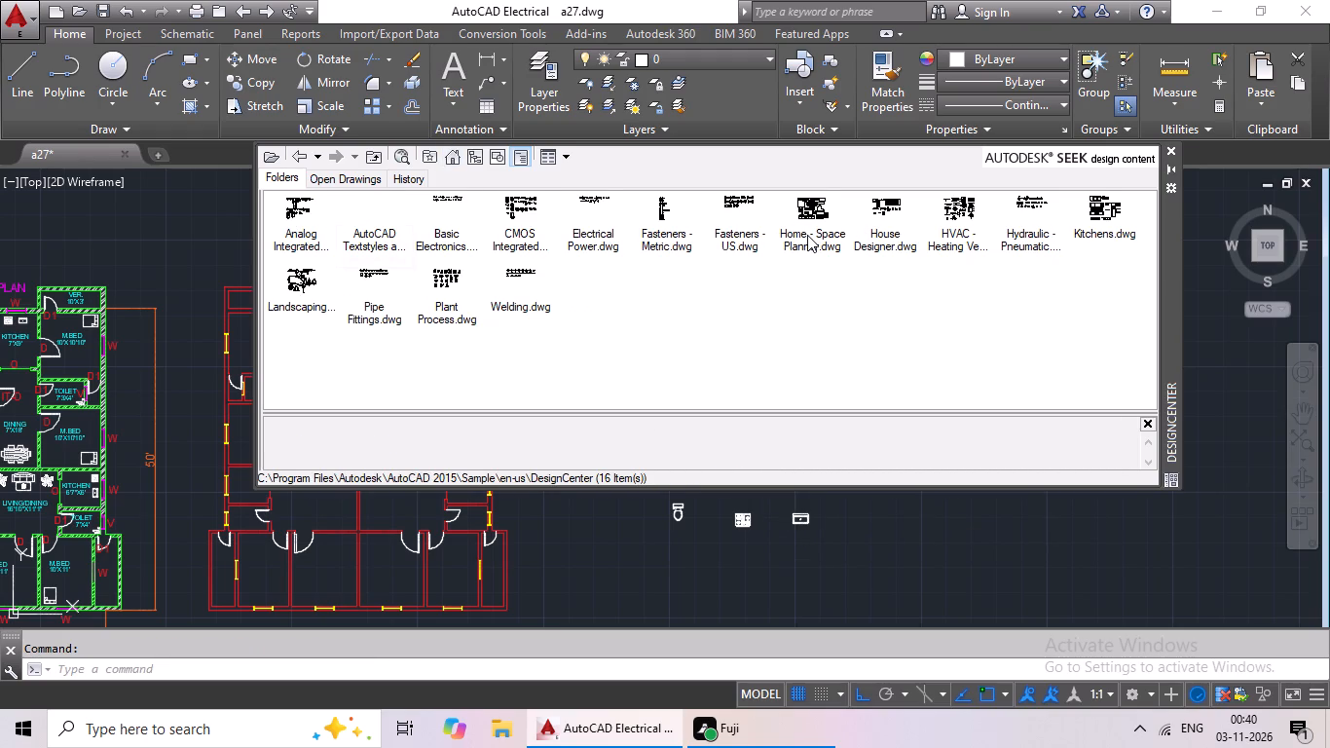
{"action": "double_click", "coordinate": [807, 235]}
{"action": "double_click", "coordinate": [305, 224]}
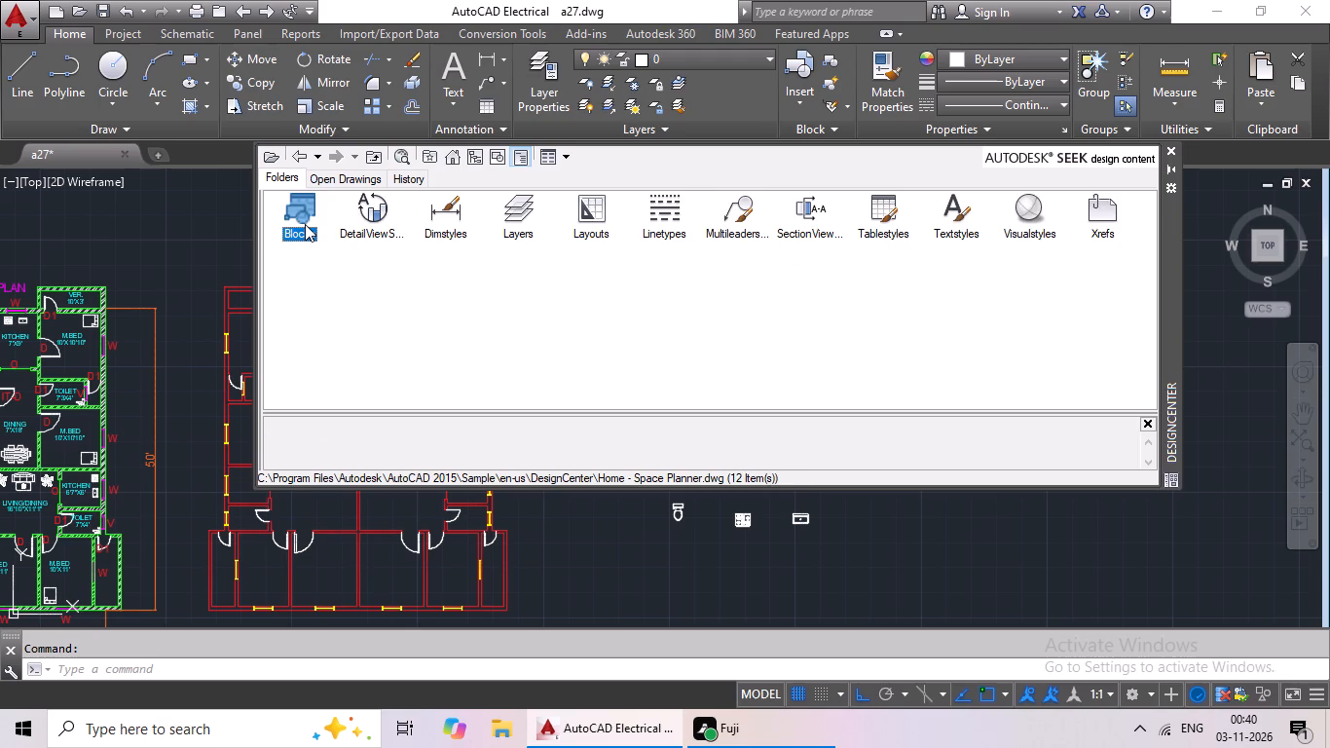
{"action": "double_click", "coordinate": [515, 282]}
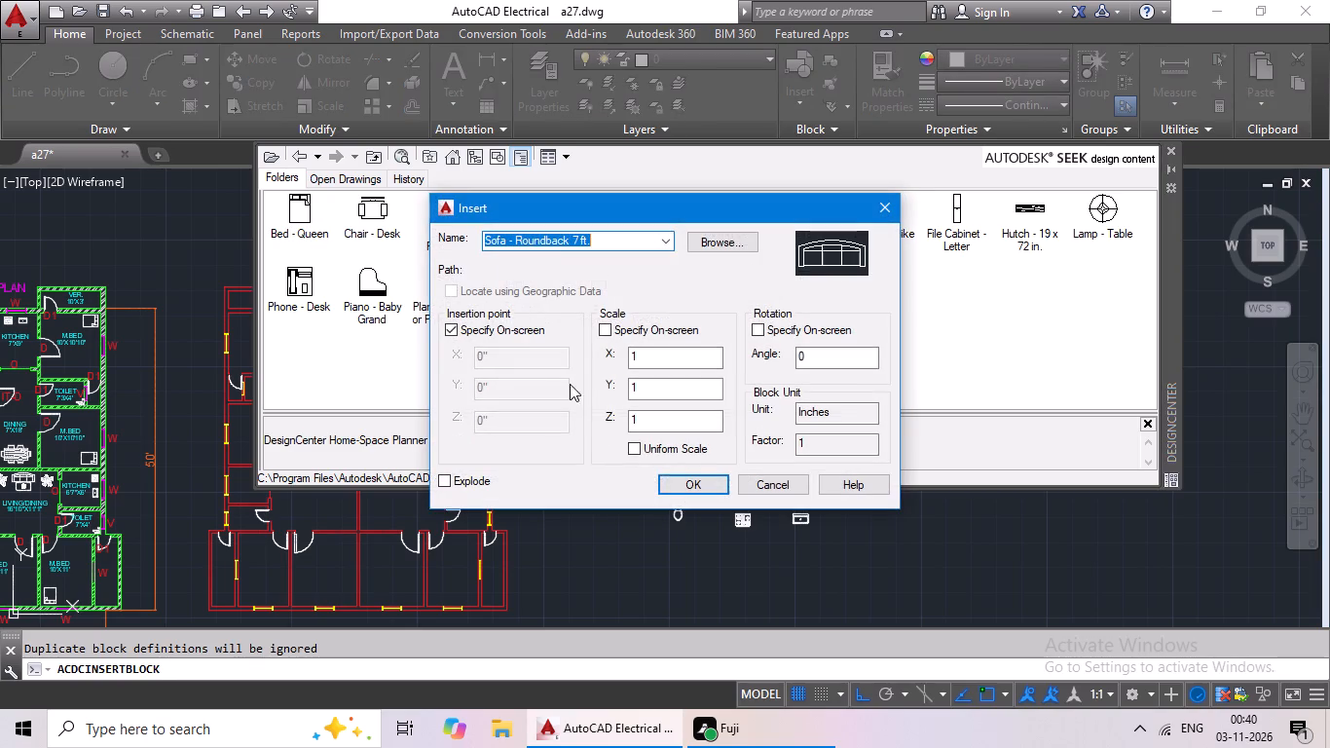
{"action": "left_click", "coordinate": [673, 474]}
{"action": "left_click", "coordinate": [650, 565]}
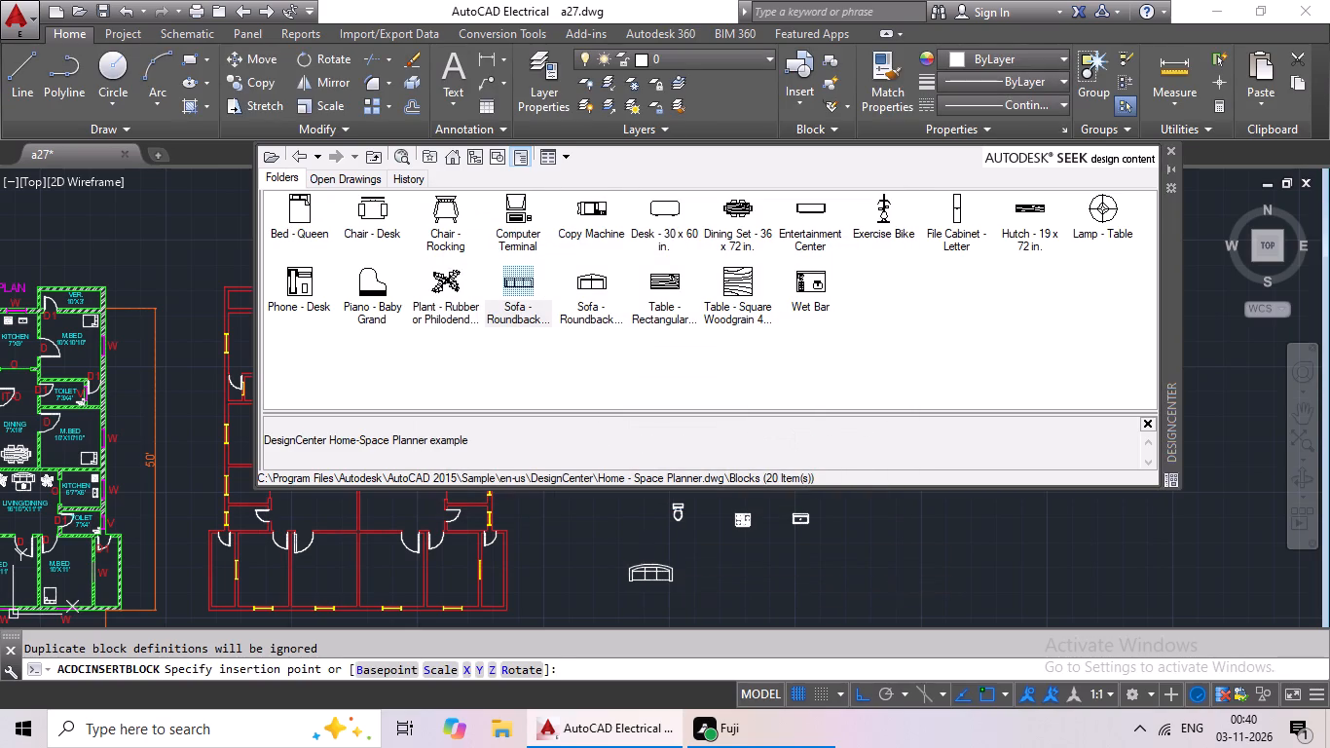
Insert the Desk - 30 x 60 in. block at scale 1 and rotation 0, beside the sofa.
{"action": "double_click", "coordinate": [650, 205]}
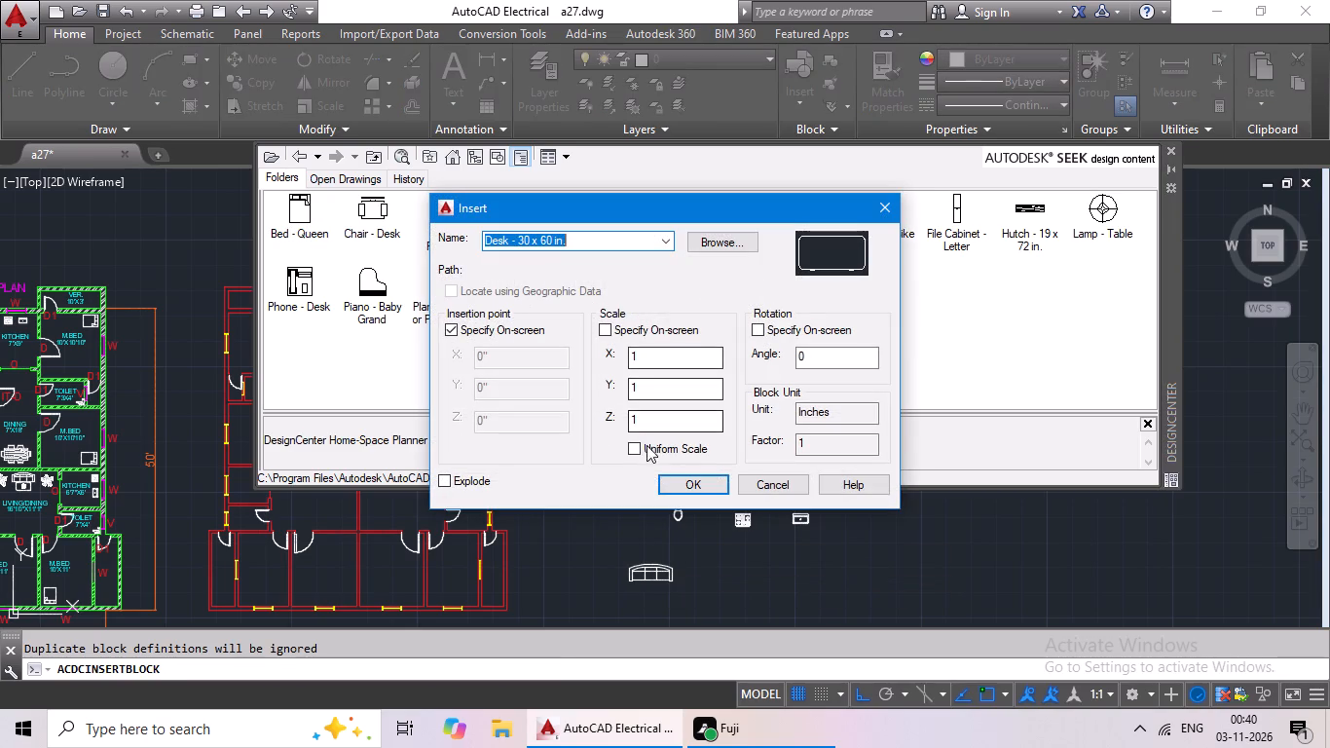
{"action": "left_click", "coordinate": [672, 479]}
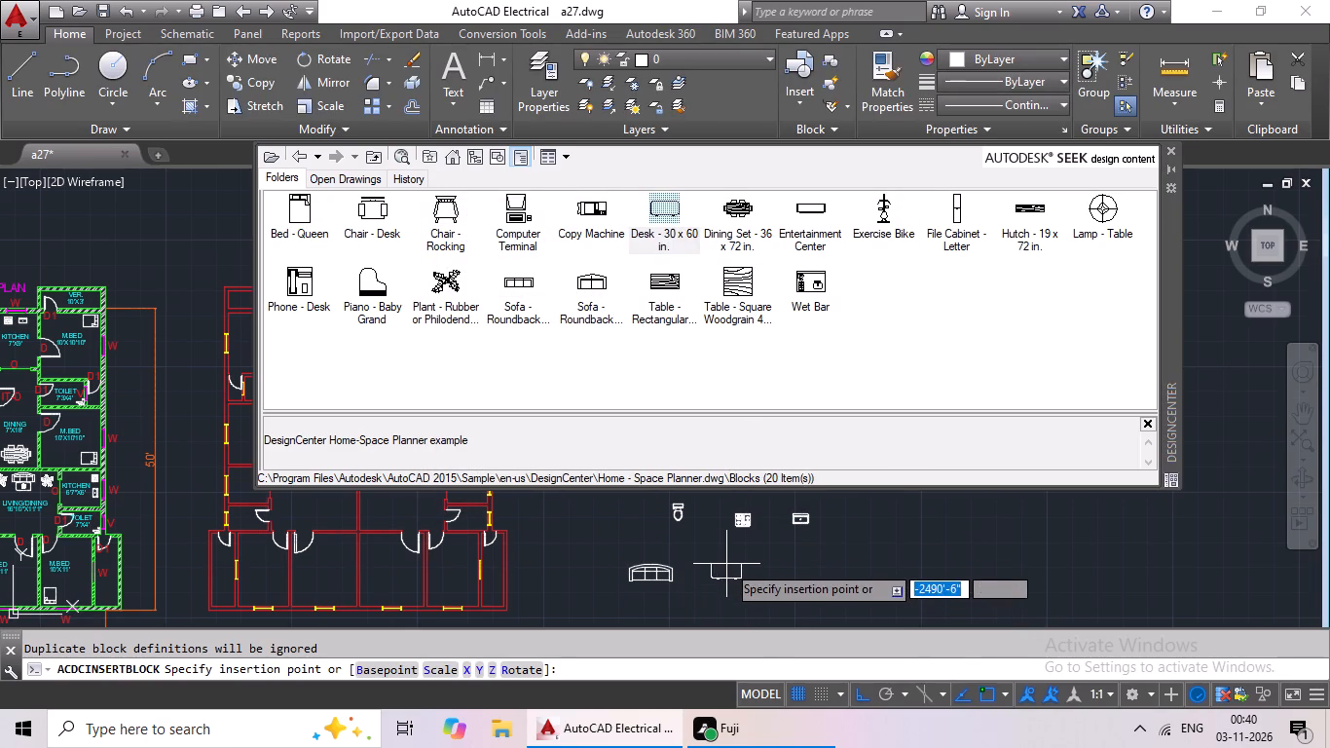
{"action": "left_click", "coordinate": [726, 564]}
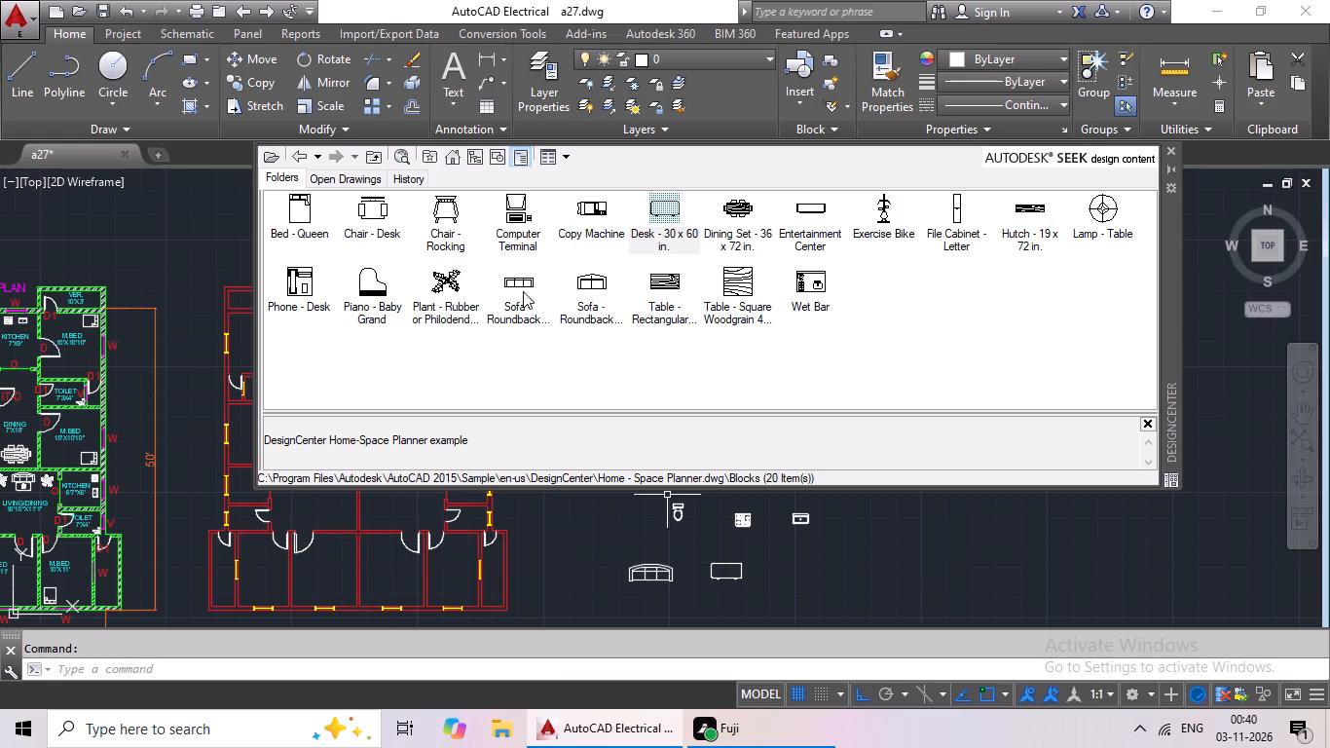
Insert the Dining Set - 36 x 72 in. block at scale 1 and rotation 0, beside the desk.
{"action": "double_click", "coordinate": [745, 206]}
{"action": "left_click", "coordinate": [697, 475]}
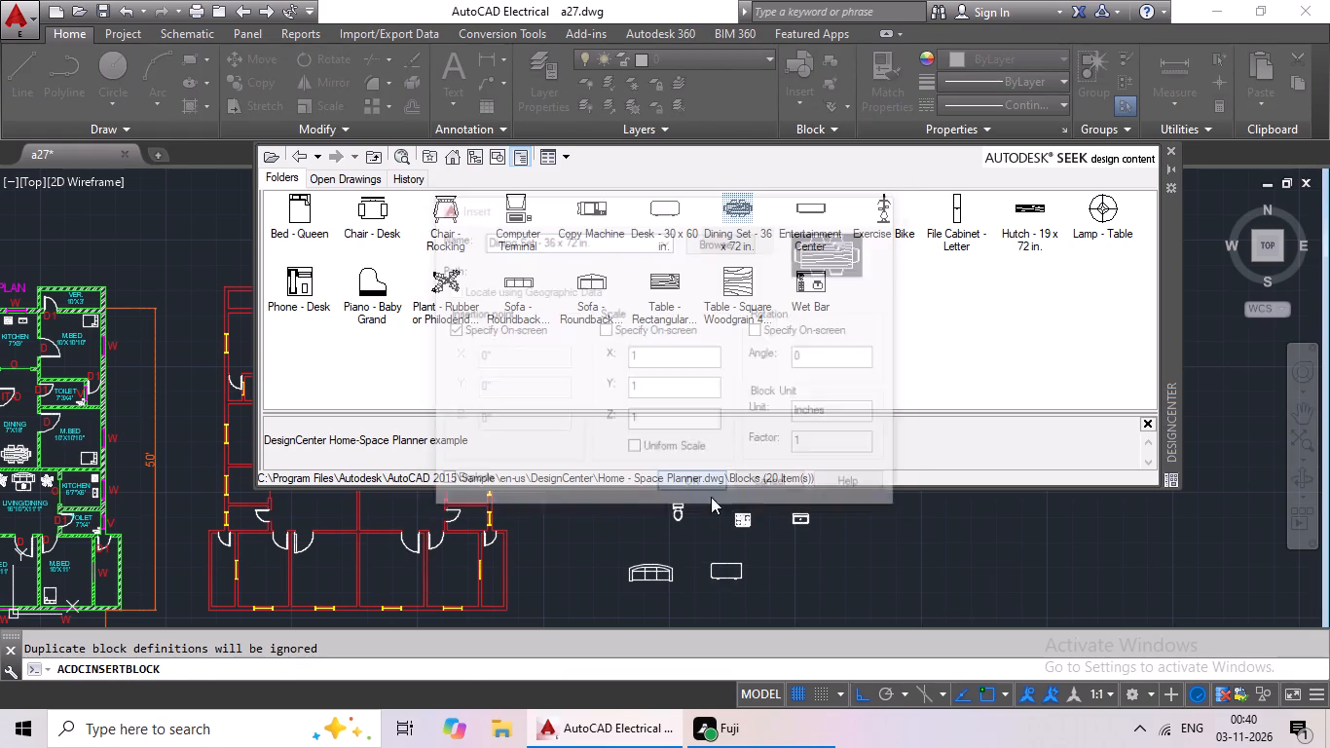
{"action": "left_click", "coordinate": [822, 568]}
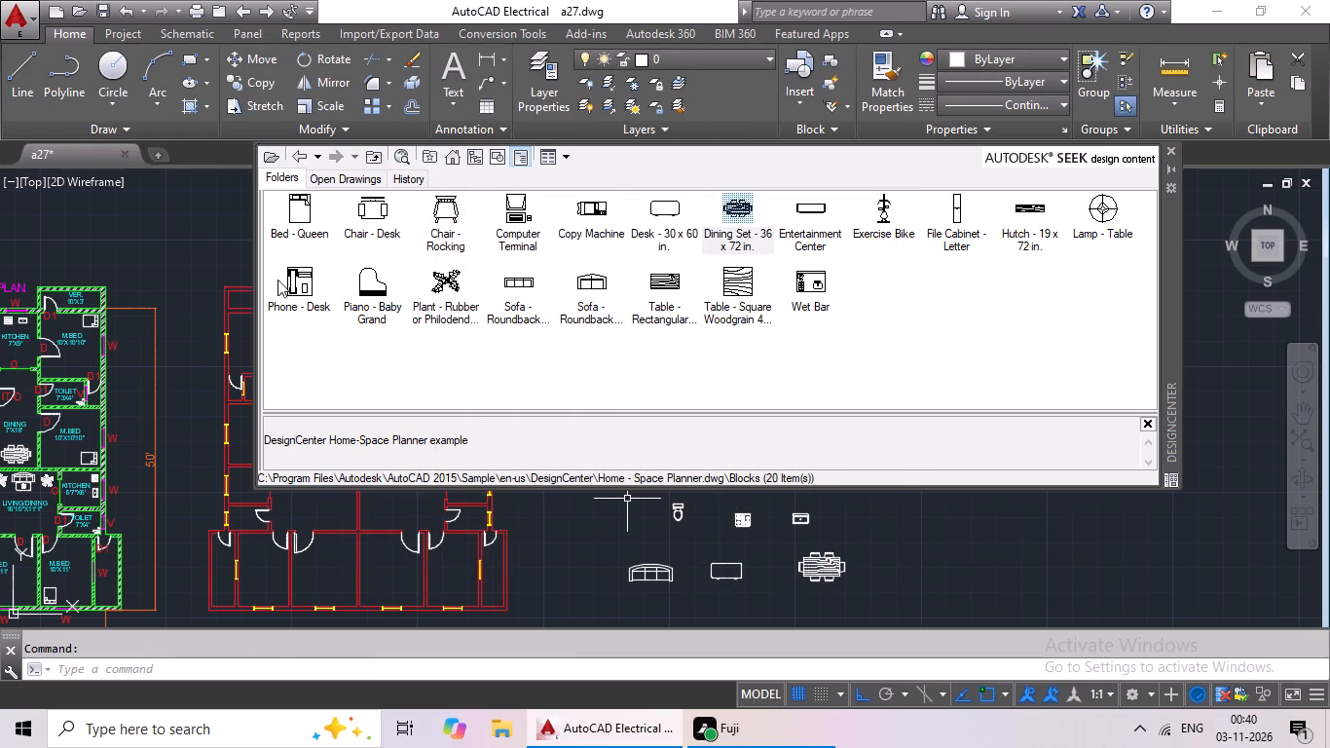
Insert the Bed - Queen block at scale 1 and rotation 0, to the right of the other blocks, and close DesignCenter.
{"action": "double_click", "coordinate": [307, 232]}
{"action": "left_click", "coordinate": [683, 478]}
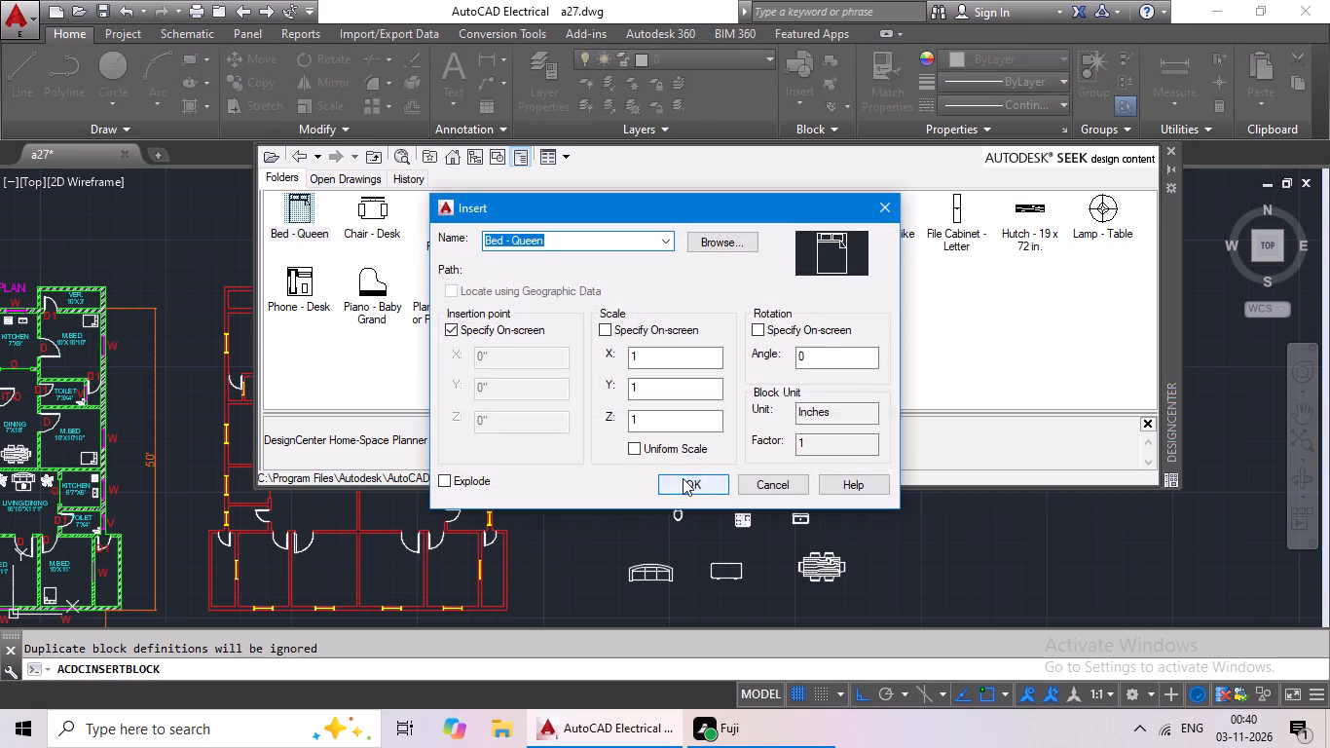
{"action": "left_click", "coordinate": [903, 511]}
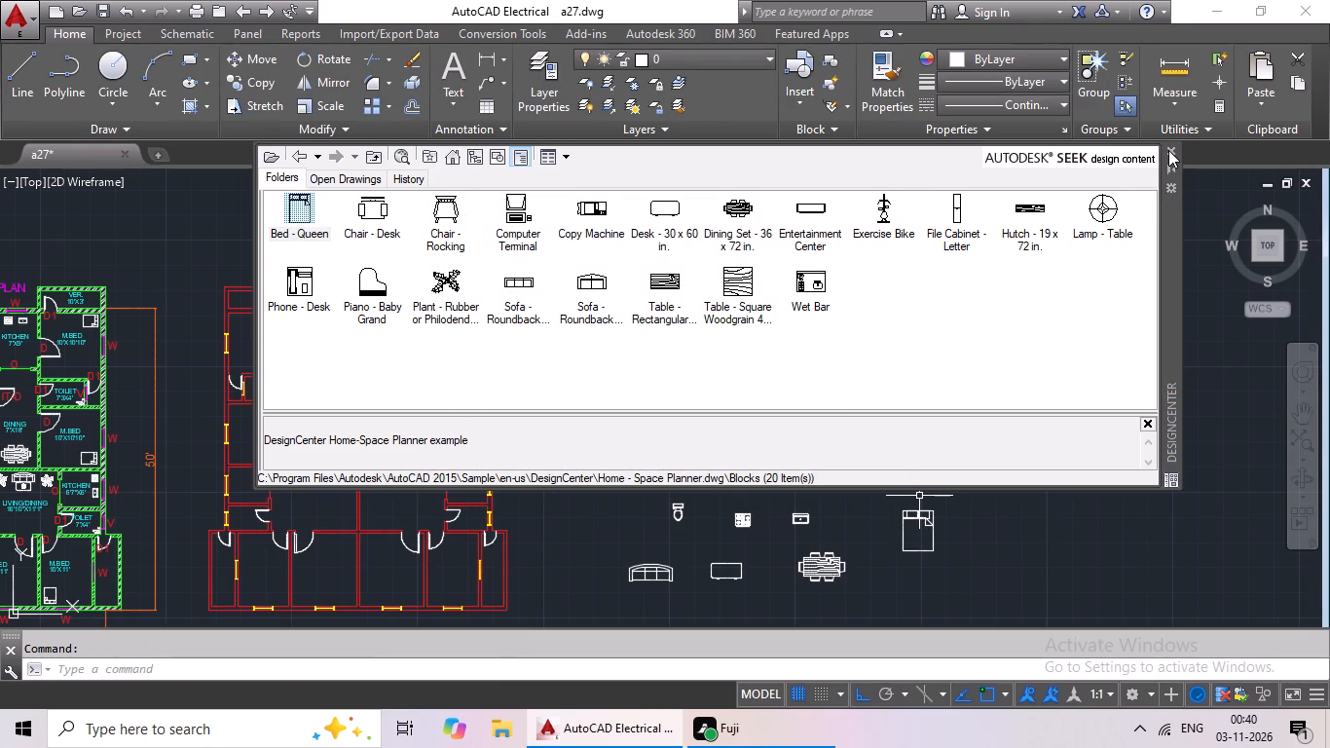
{"action": "left_click", "coordinate": [1169, 150]}
Rotate the queen bed block 90 degrees about its upper left corner.
{"action": "middle_click_drag", "start_coordinate": [924, 394], "coordinate": [935, 331]}
{"action": "middle_click_drag", "start_coordinate": [746, 365], "coordinate": [859, 363]}
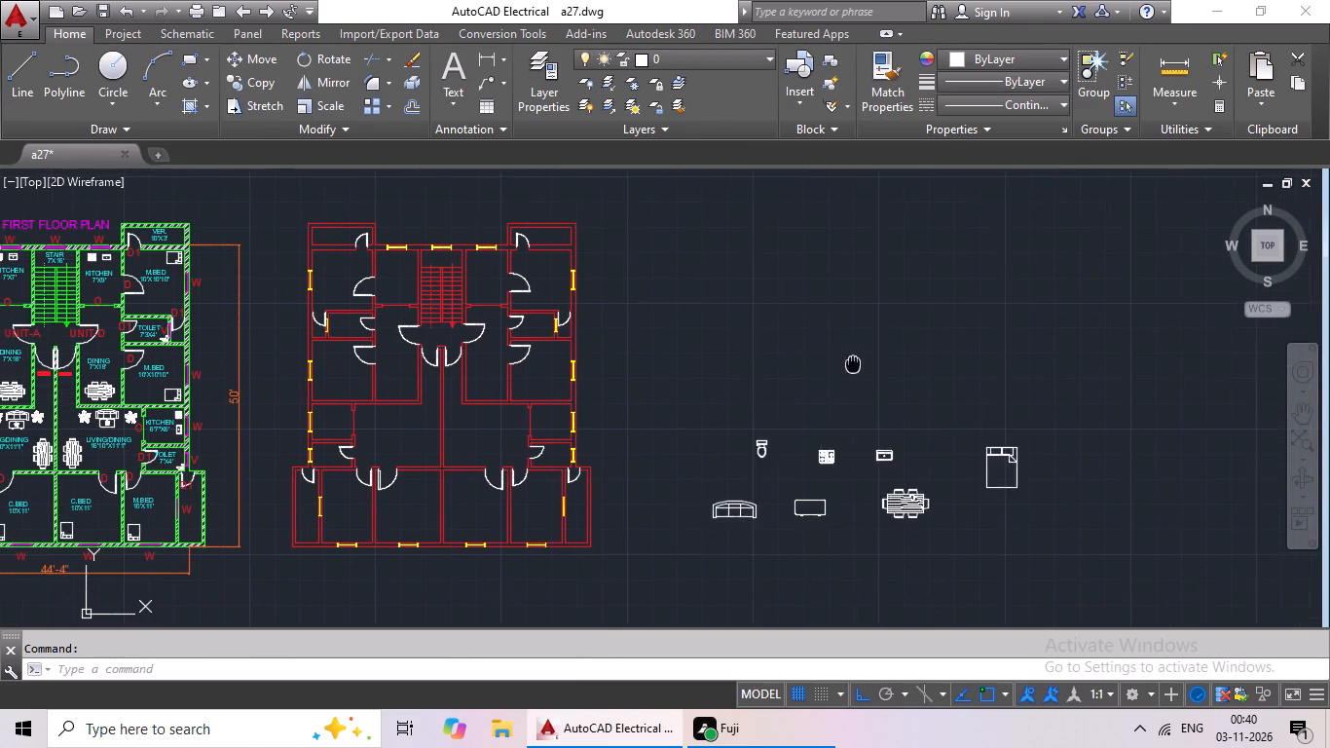
{"action": "middle_click_drag", "start_coordinate": [842, 388], "coordinate": [696, 321]}
{"action": "scroll", "coordinate": [914, 362], "scroll_direction": "up", "scroll_amount": 2}
{"action": "middle_click_drag", "start_coordinate": [967, 393], "coordinate": [831, 379]}
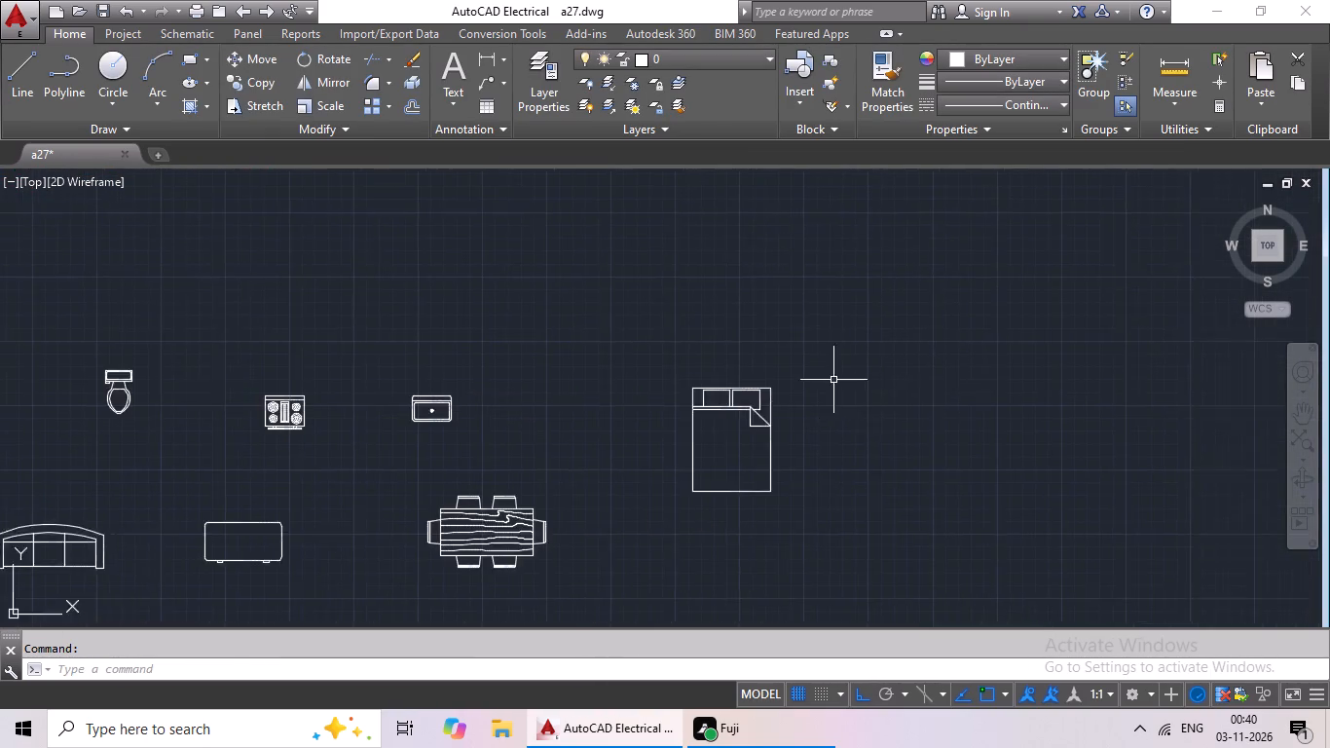
{"action": "scroll", "coordinate": [833, 380], "scroll_direction": "down", "scroll_amount": 3}
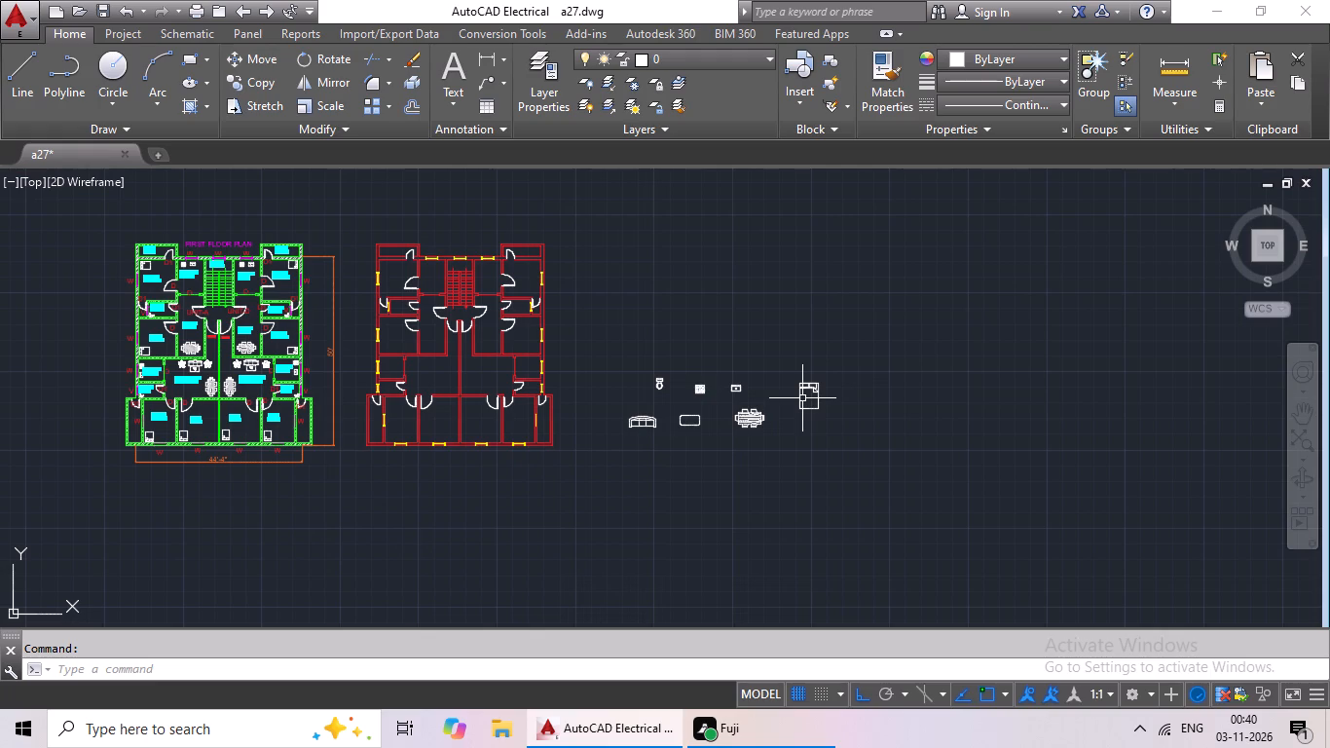
{"action": "left_click", "coordinate": [801, 398]}
{"action": "scroll", "coordinate": [820, 389], "scroll_direction": "up", "scroll_amount": 5}
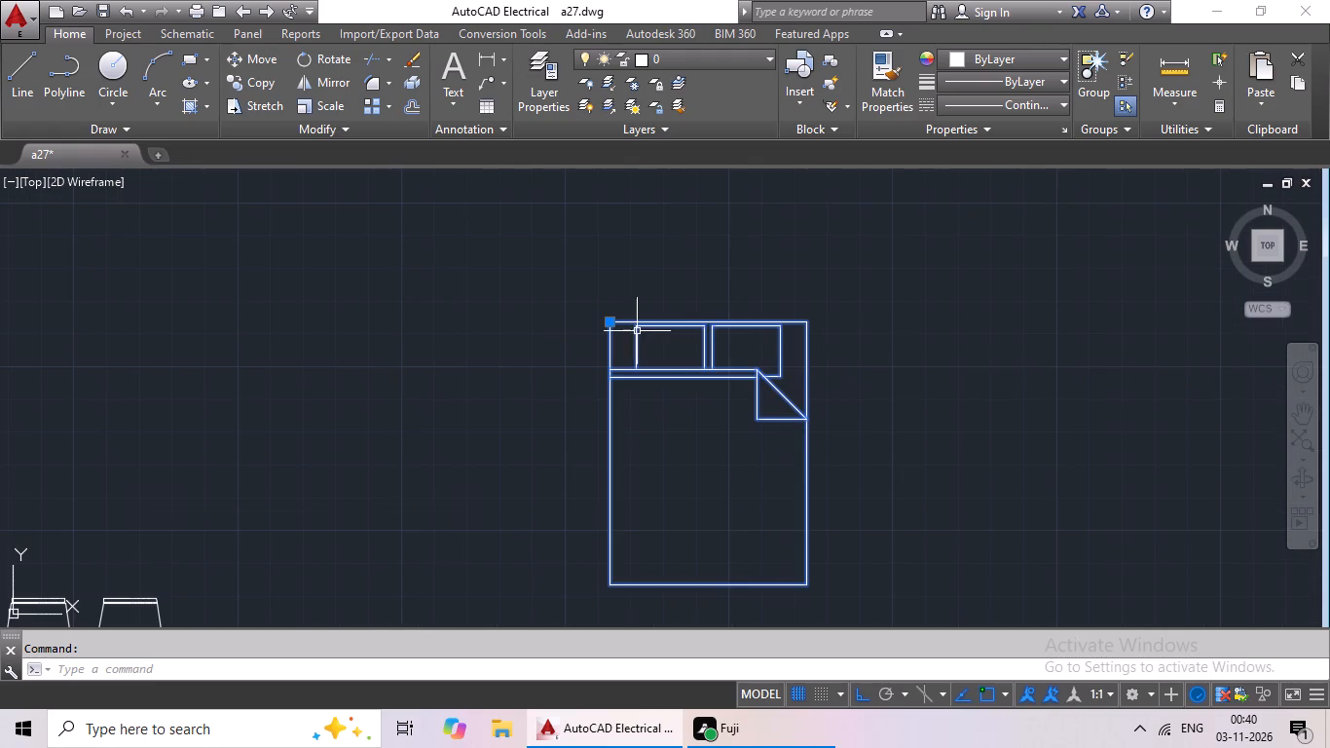
{"action": "left_click", "coordinate": [305, 58]}
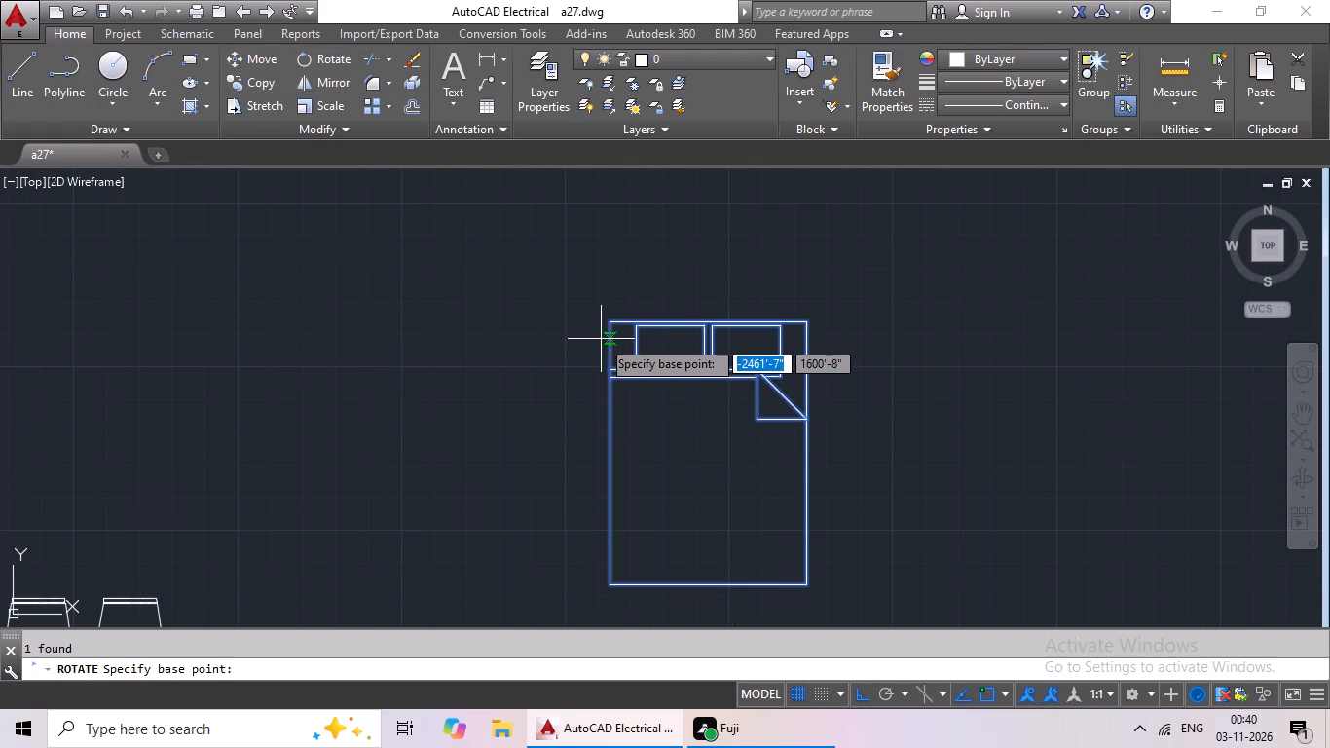
{"action": "left_click", "coordinate": [608, 322]}
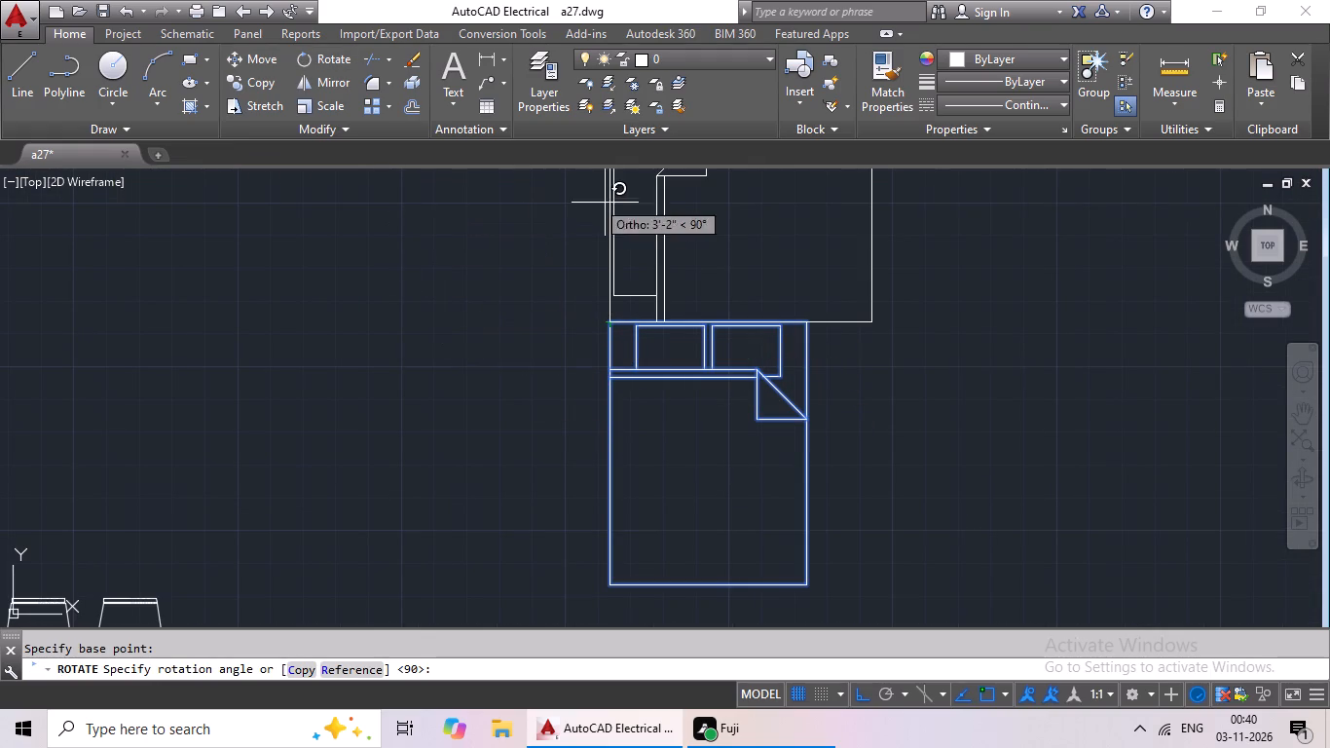
{"action": "left_click", "coordinate": [617, 207]}
{"action": "scroll", "coordinate": [723, 303], "scroll_direction": "down", "scroll_amount": 1}
Scale the bed to about half its size from its headboard midpoint, using the bed's full length as the reference.
{"action": "middle_click_drag", "start_coordinate": [723, 303], "coordinate": [609, 409]}
{"action": "left_click", "coordinate": [563, 382]}
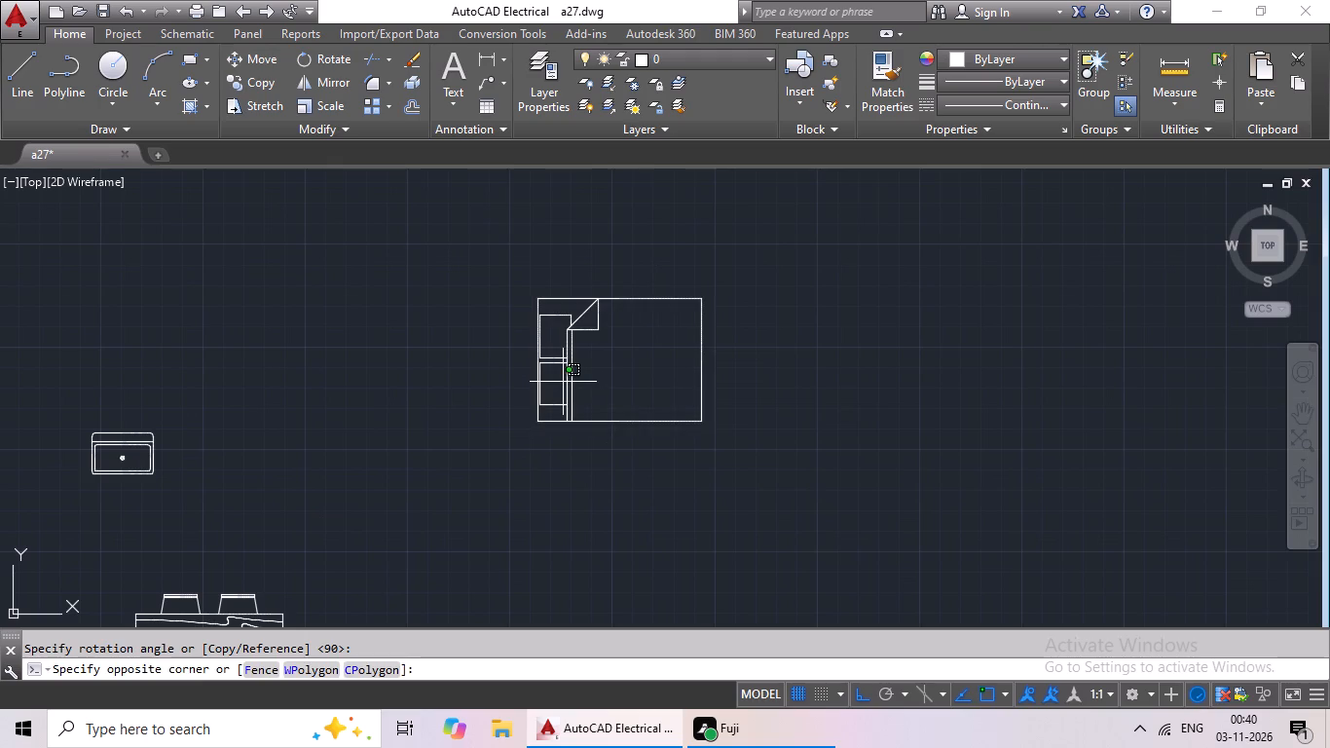
{"action": "left_click", "coordinate": [551, 358]}
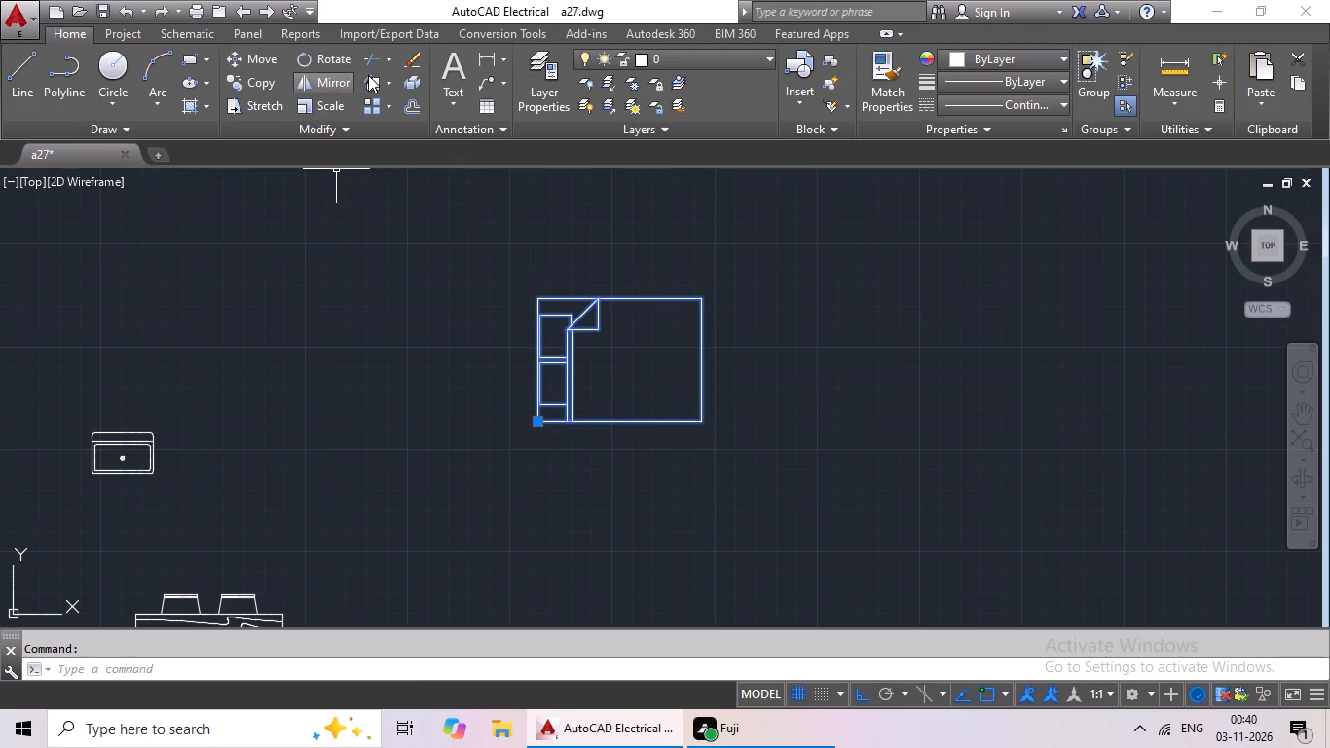
{"action": "left_click", "coordinate": [336, 105]}
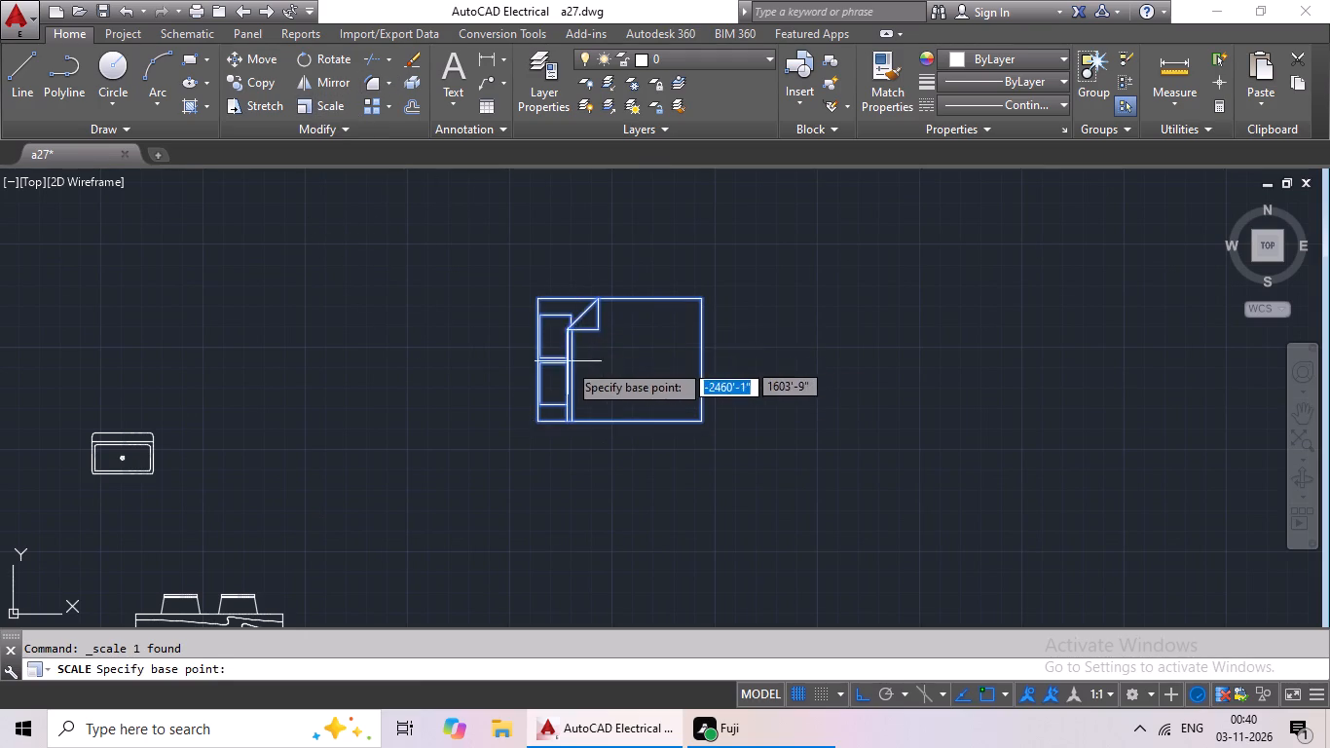
{"action": "scroll", "coordinate": [567, 363], "scroll_direction": "up", "scroll_amount": 2}
{"action": "left_click", "coordinate": [489, 357]}
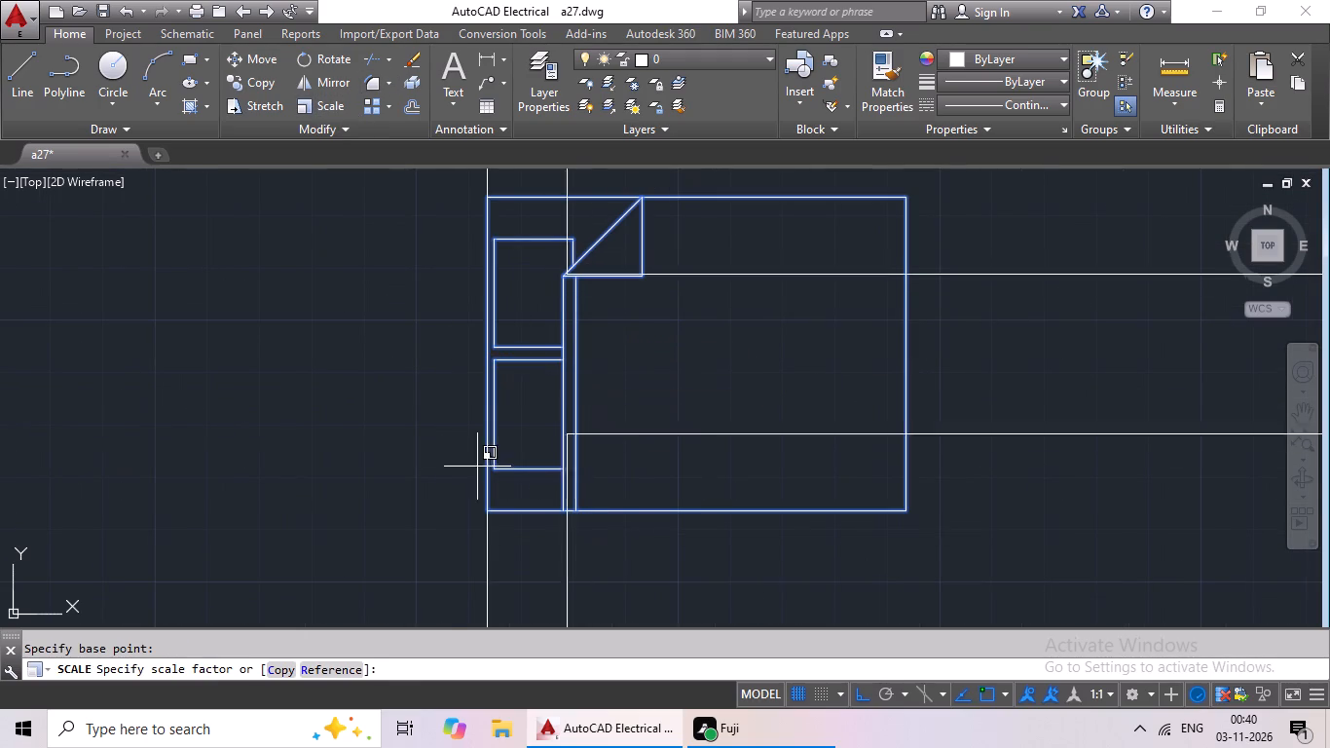
{"action": "left_click", "coordinate": [336, 675]}
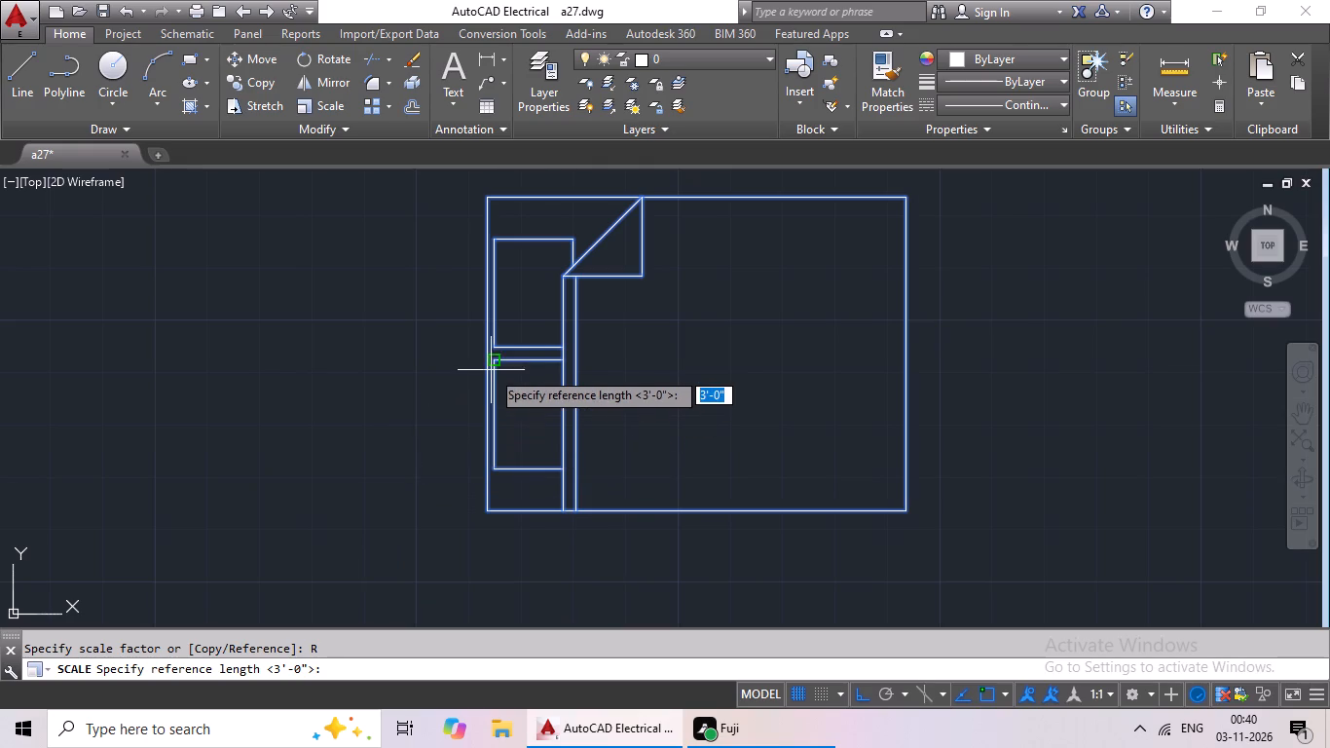
{"action": "left_click", "coordinate": [486, 351]}
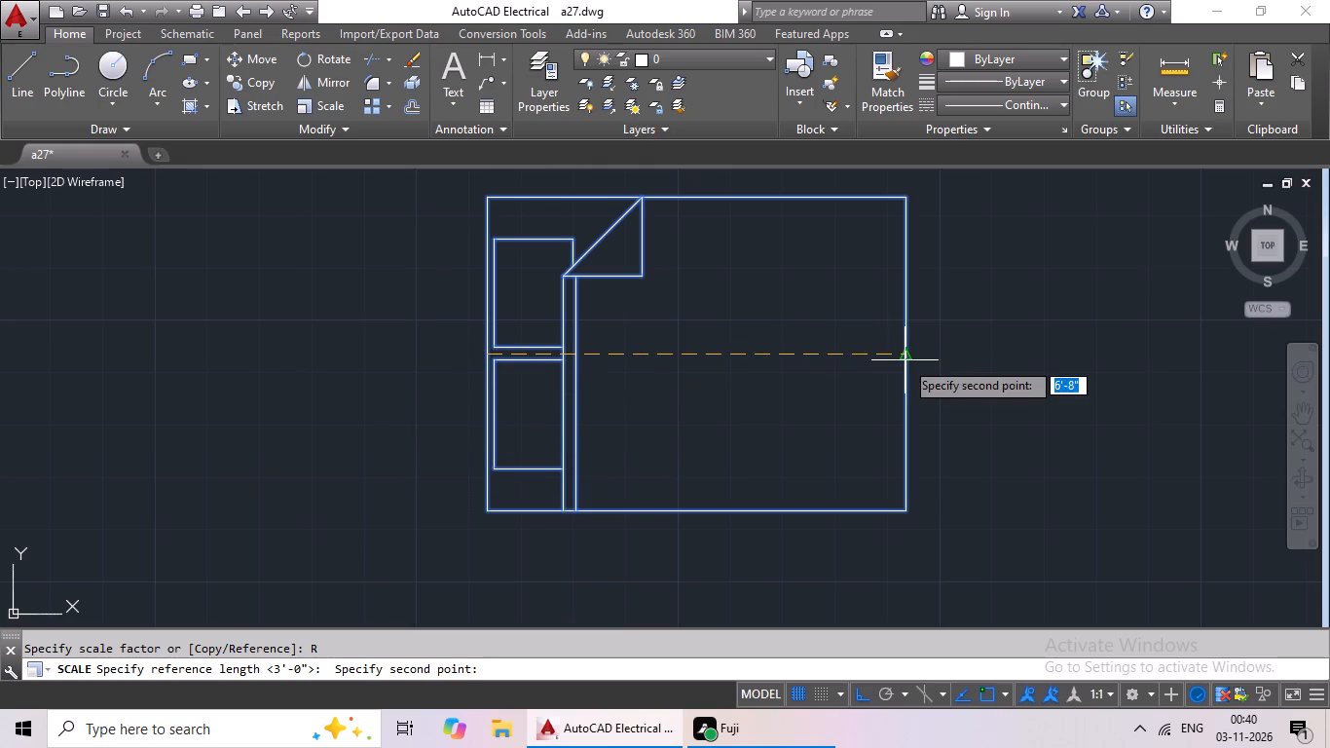
{"action": "left_click", "coordinate": [906, 357]}
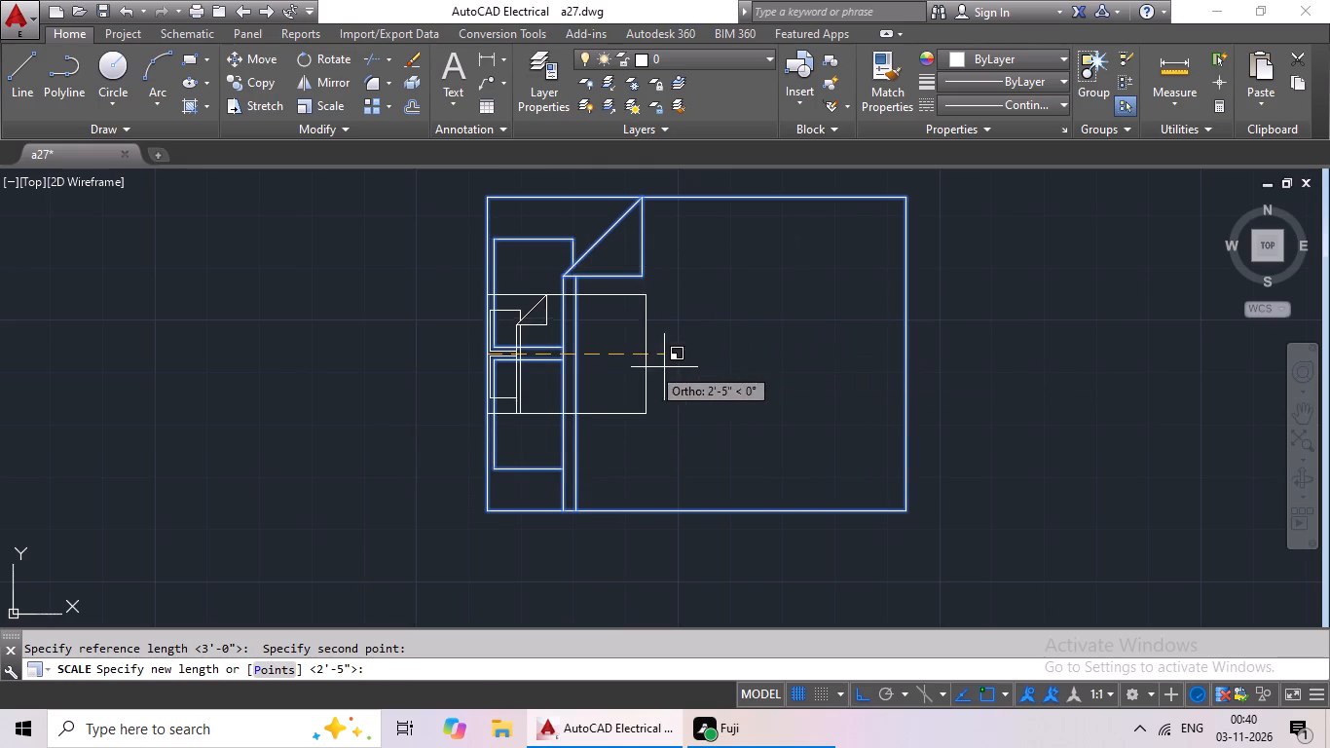
{"action": "left_click", "coordinate": [715, 381]}
{"action": "scroll", "coordinate": [734, 370], "scroll_direction": "down", "scroll_amount": 2}
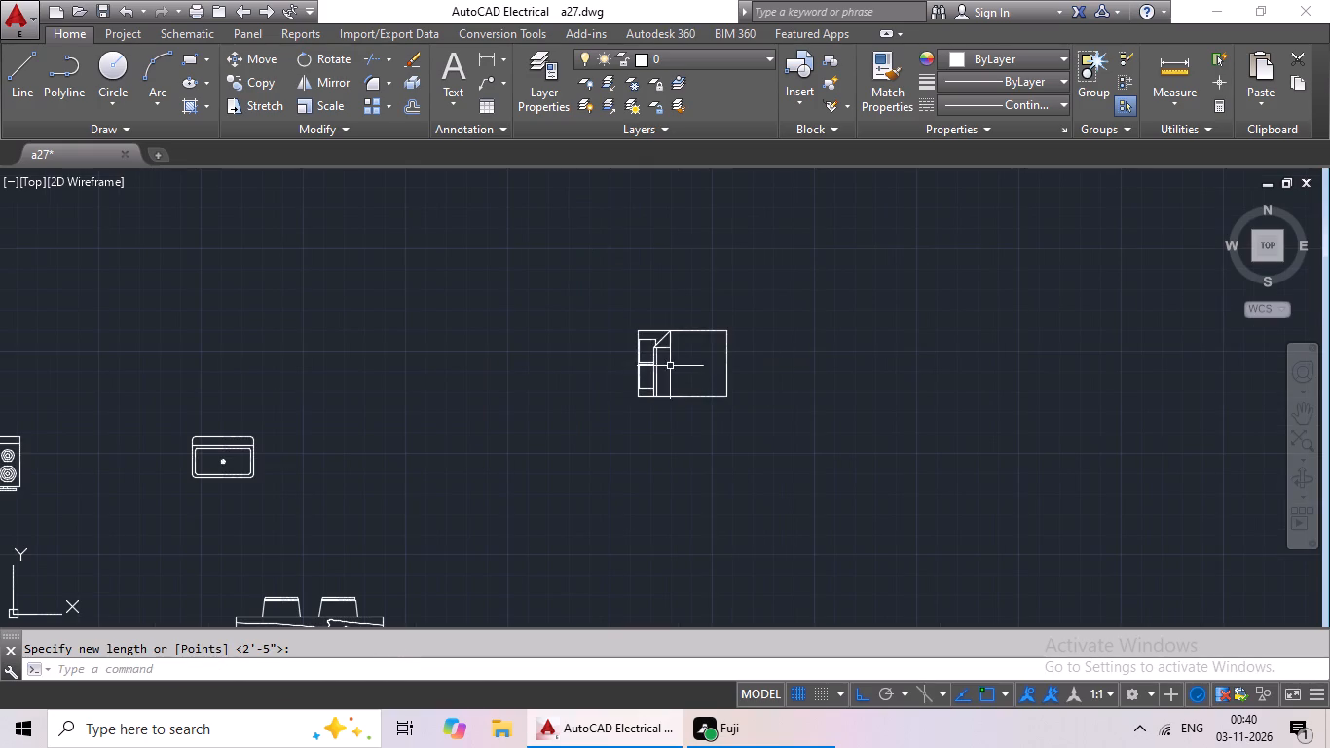
Copy the scaled queen bed and paste it against the outer wall of the red plan's left middle bedroom.
{"action": "left_click", "coordinate": [654, 370]}
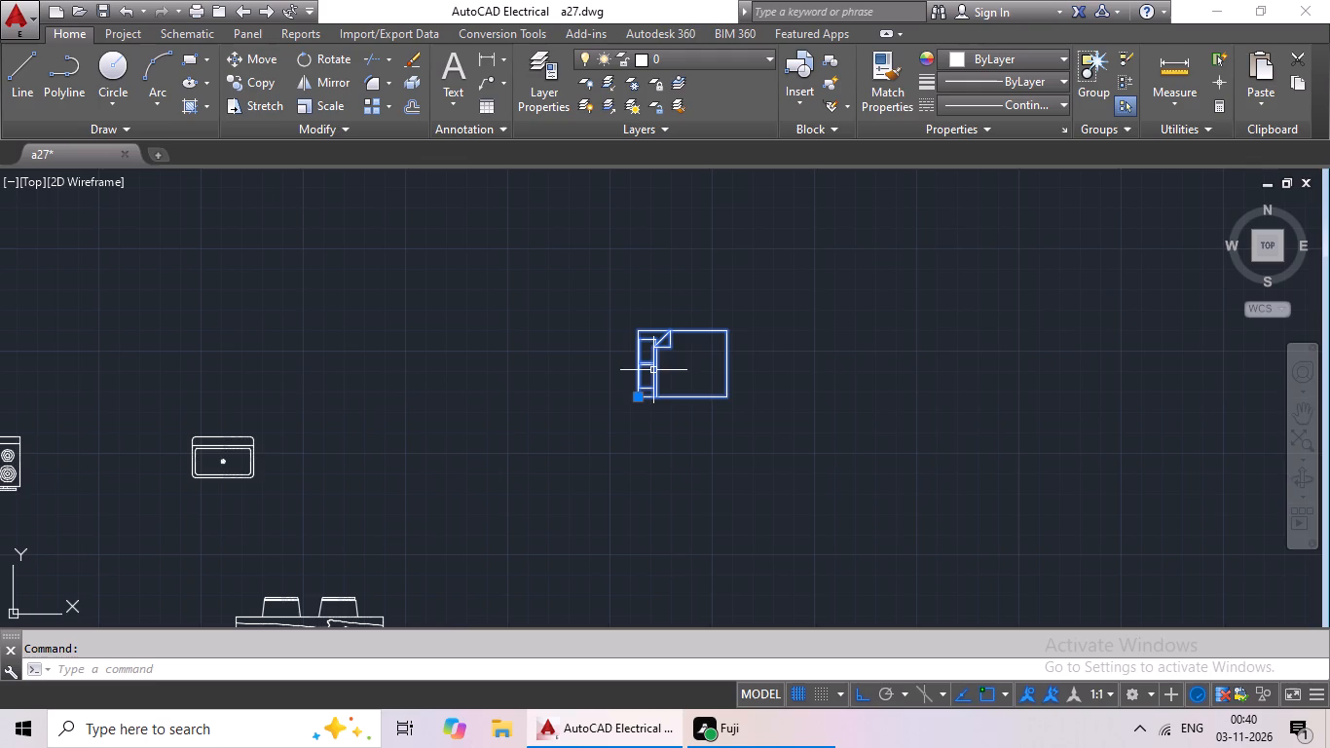
{"action": "key", "text": "ctrl+c"}
{"action": "key", "text": "ctrl+v"}
{"action": "scroll", "coordinate": [607, 370], "scroll_direction": "down", "scroll_amount": 3, "text": "ctrl"}
{"action": "scroll", "coordinate": [474, 379], "scroll_direction": "down", "scroll_amount": 2}
{"action": "middle_click_drag", "start_coordinate": [472, 371], "coordinate": [590, 403]}
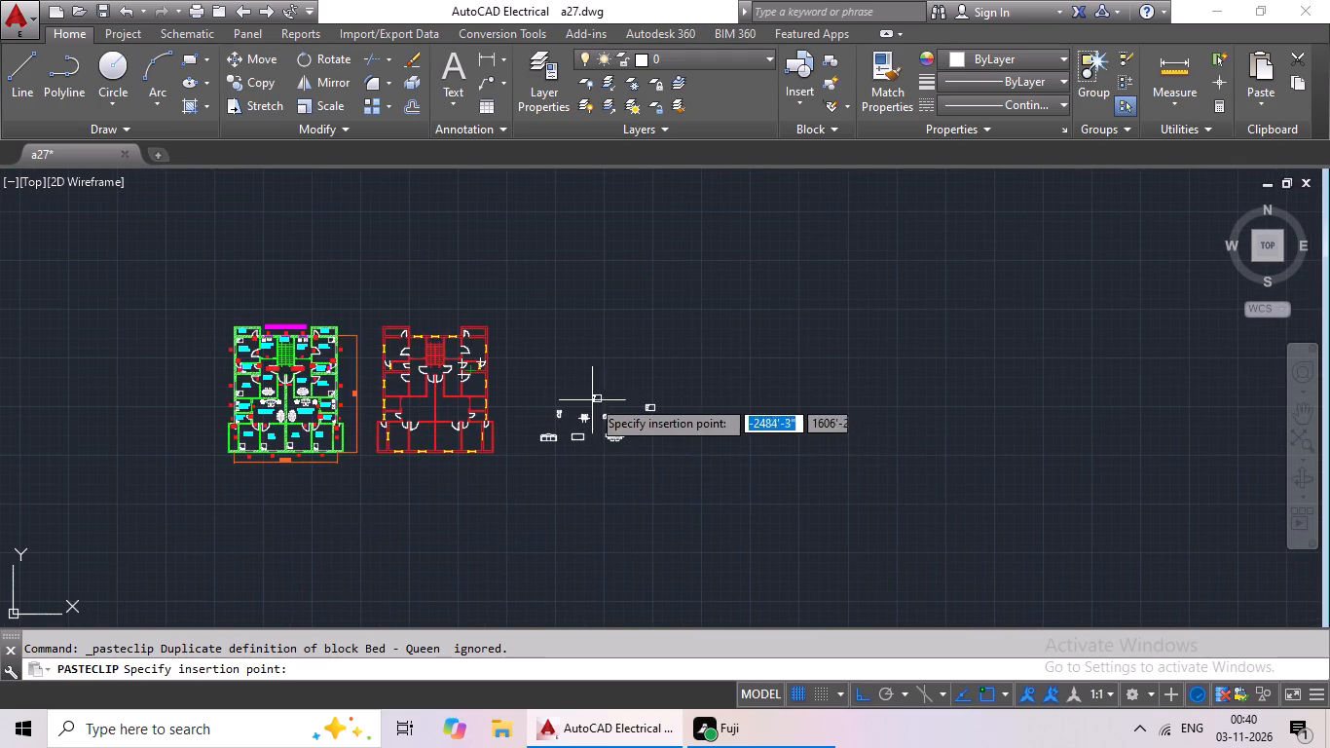
{"action": "scroll", "coordinate": [411, 407], "scroll_direction": "up", "scroll_amount": 2}
{"action": "middle_click_drag", "start_coordinate": [449, 400], "coordinate": [503, 406]}
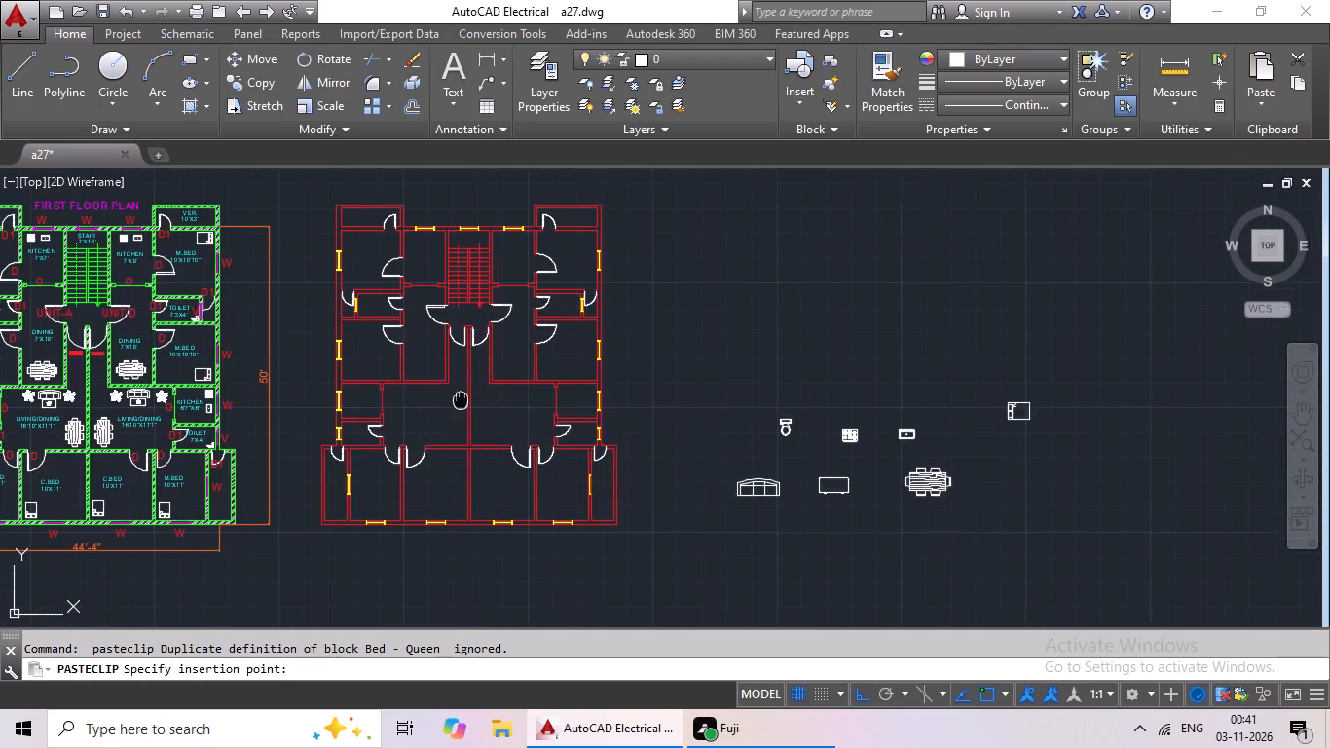
{"action": "middle_click_drag", "start_coordinate": [503, 406], "coordinate": [617, 413]}
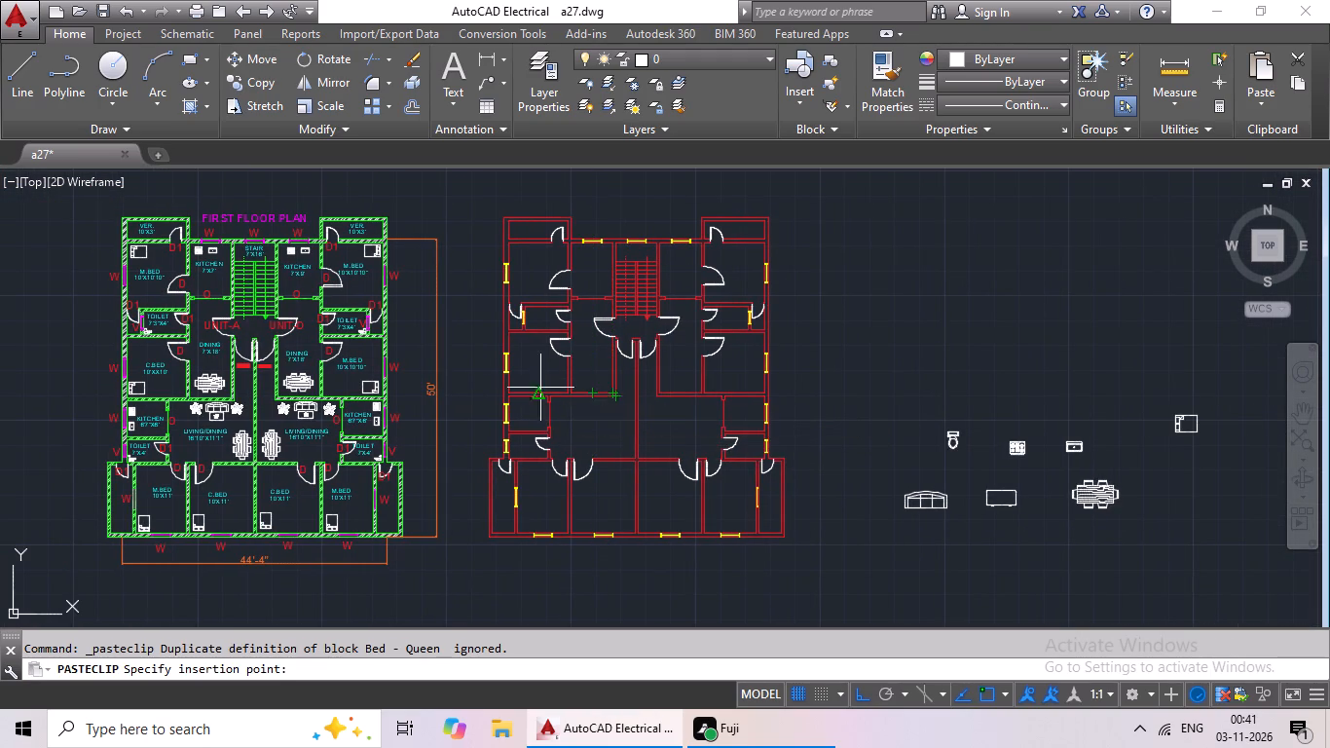
{"action": "scroll", "coordinate": [518, 383], "scroll_direction": "up", "scroll_amount": 4}
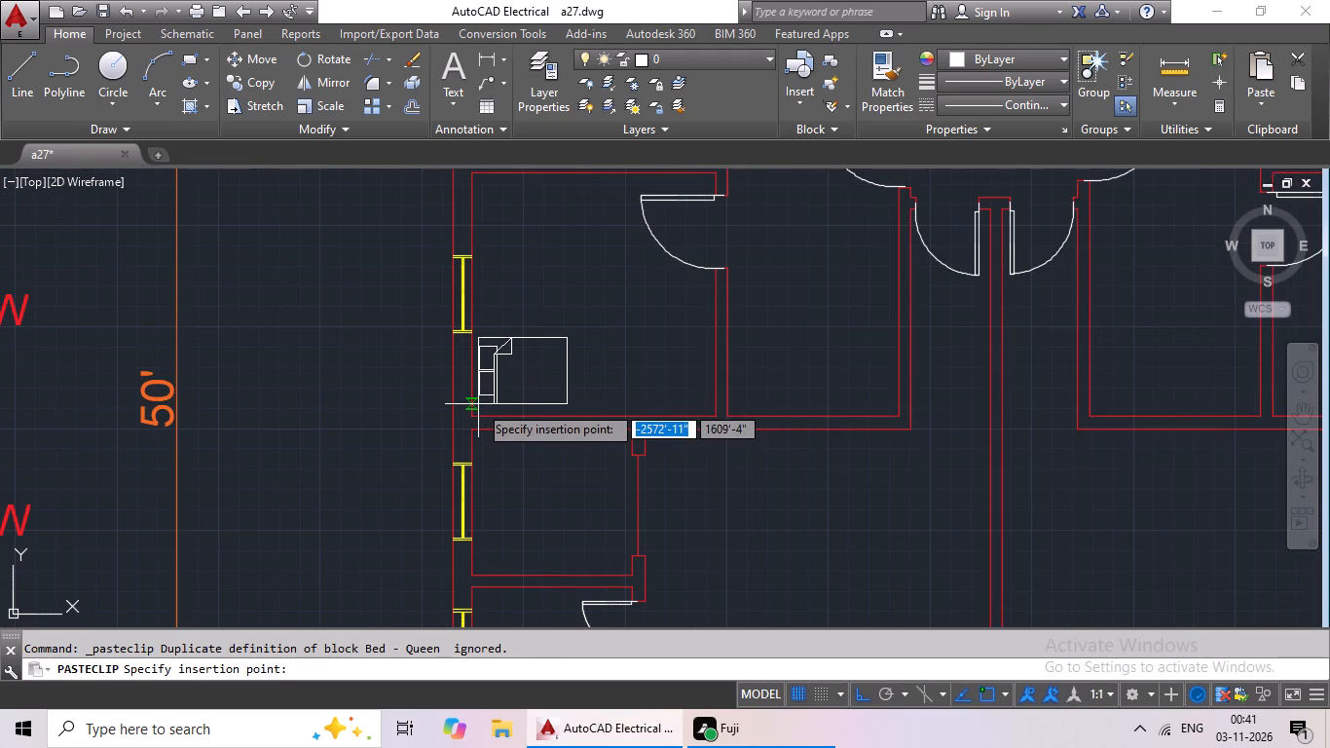
{"action": "left_click", "coordinate": [481, 401]}
Move the pasted bed slightly right, leaving a small gap between its headboard and the outer wall.
{"action": "left_click", "coordinate": [532, 402]}
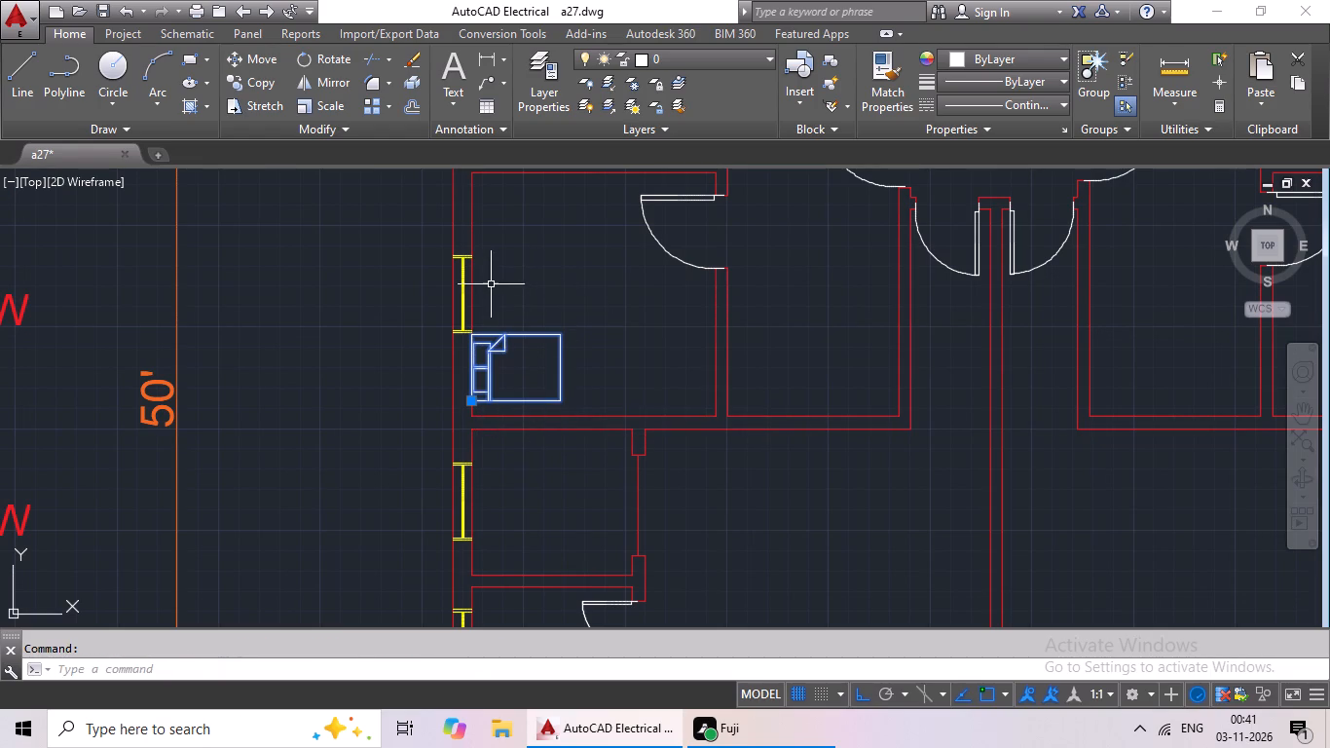
{"action": "left_click", "coordinate": [242, 65]}
{"action": "left_click", "coordinate": [565, 367]}
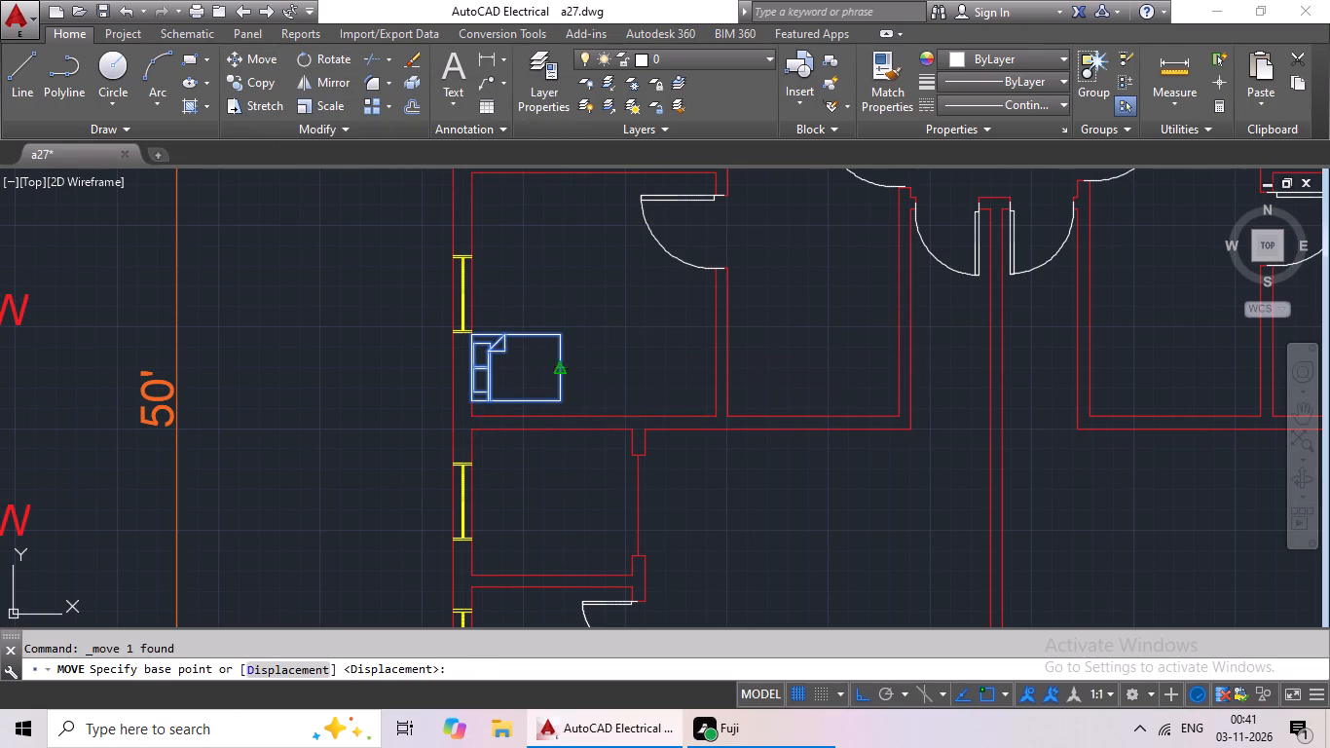
{"action": "left_click", "coordinate": [575, 362]}
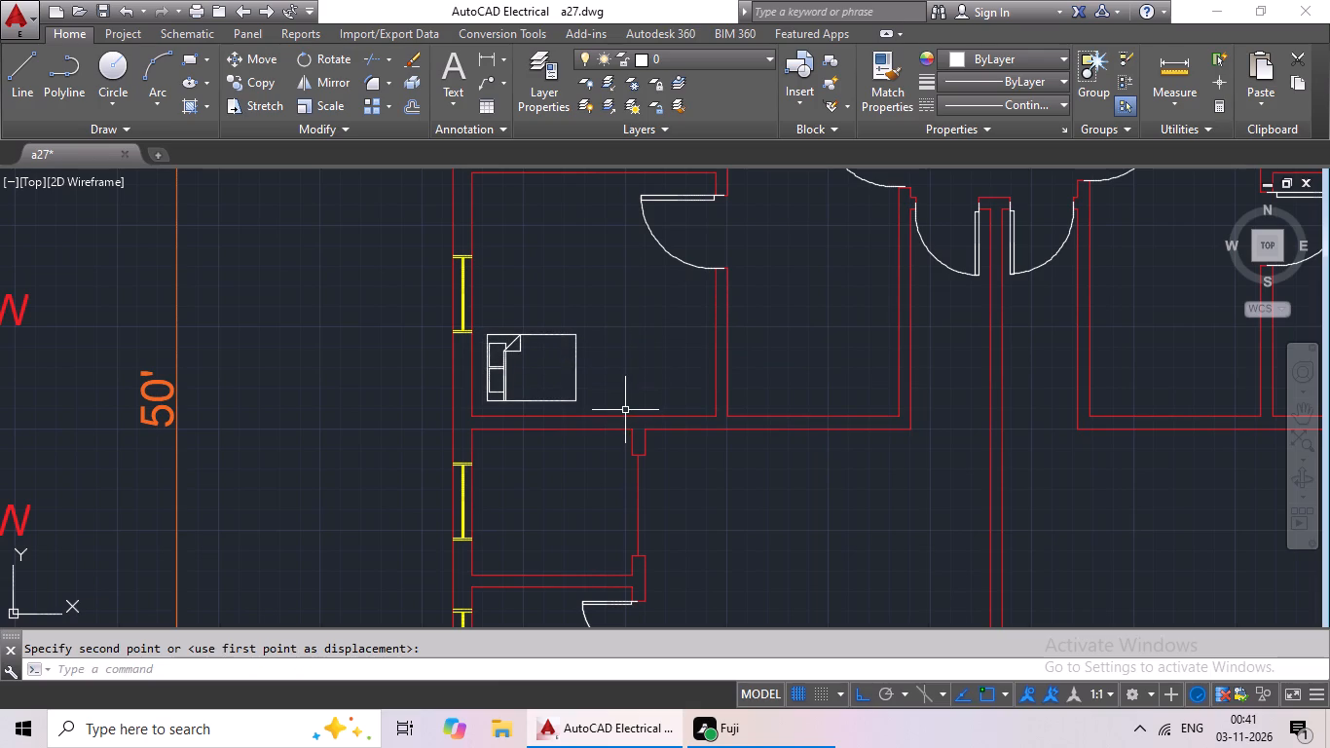
Paste another queen bed into the upper left corner of the red plan's top left bedroom.
{"action": "key", "text": "ctrl+v"}
{"action": "scroll", "coordinate": [621, 406], "scroll_direction": "down", "scroll_amount": 3, "text": "ctrl"}
{"action": "scroll", "coordinate": [607, 280], "scroll_direction": "up", "scroll_amount": 4}
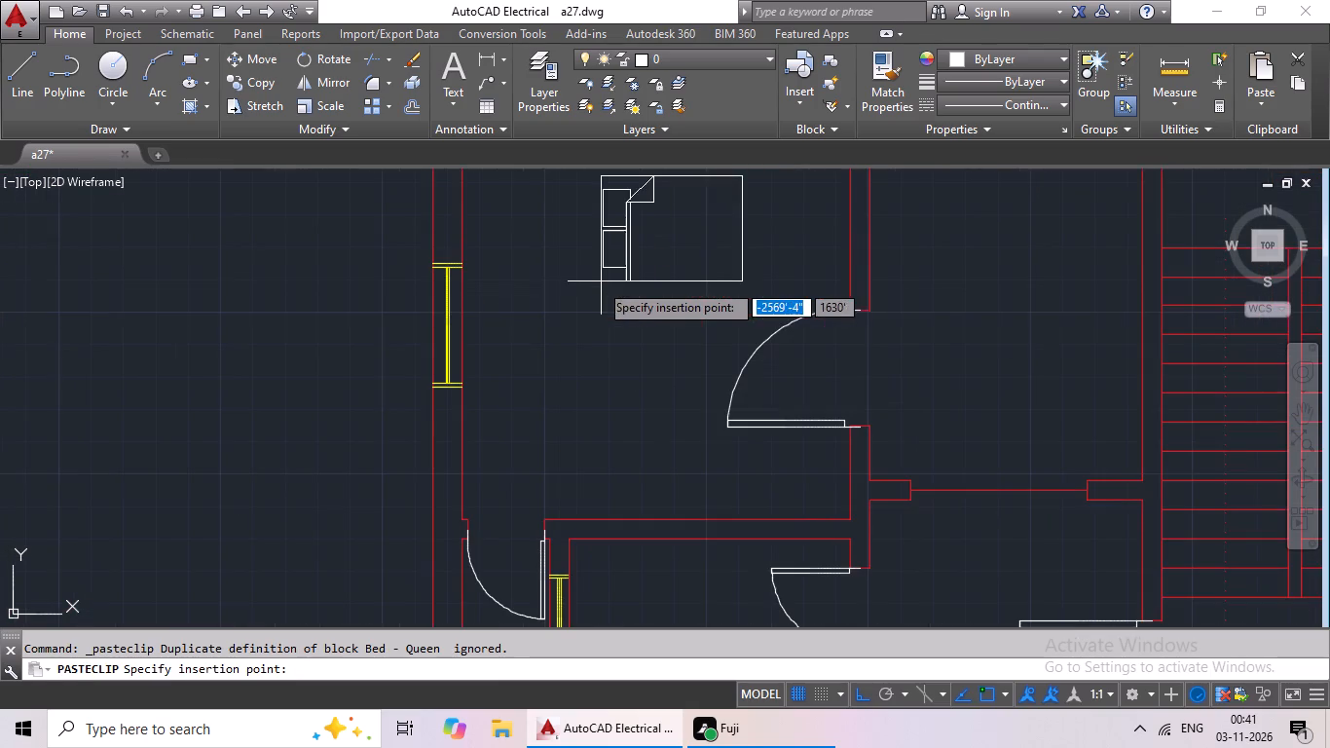
{"action": "middle_click_drag", "start_coordinate": [561, 279], "coordinate": [556, 392]}
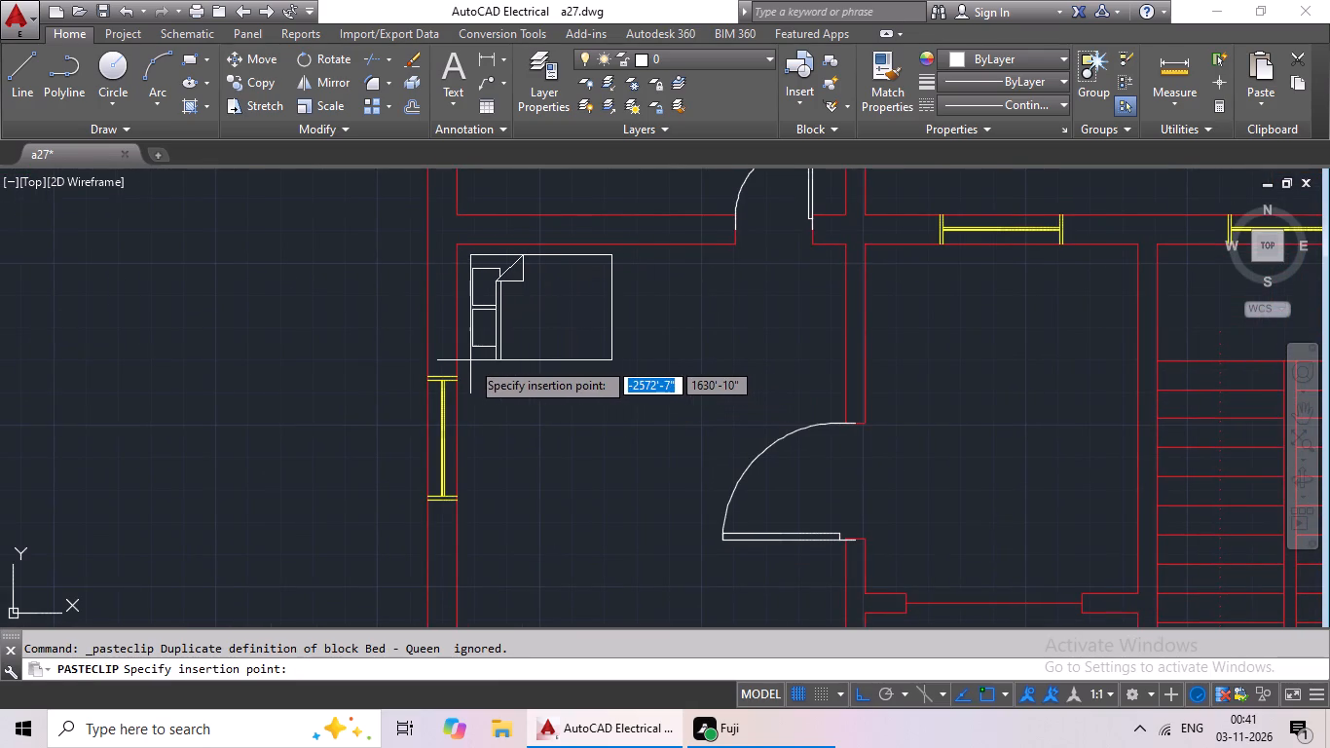
{"action": "left_click", "coordinate": [470, 360]}
Rotate the original queen bed beside the plan 180 degrees about its upper left corner.
{"action": "scroll", "coordinate": [635, 363], "scroll_direction": "down", "scroll_amount": 3}
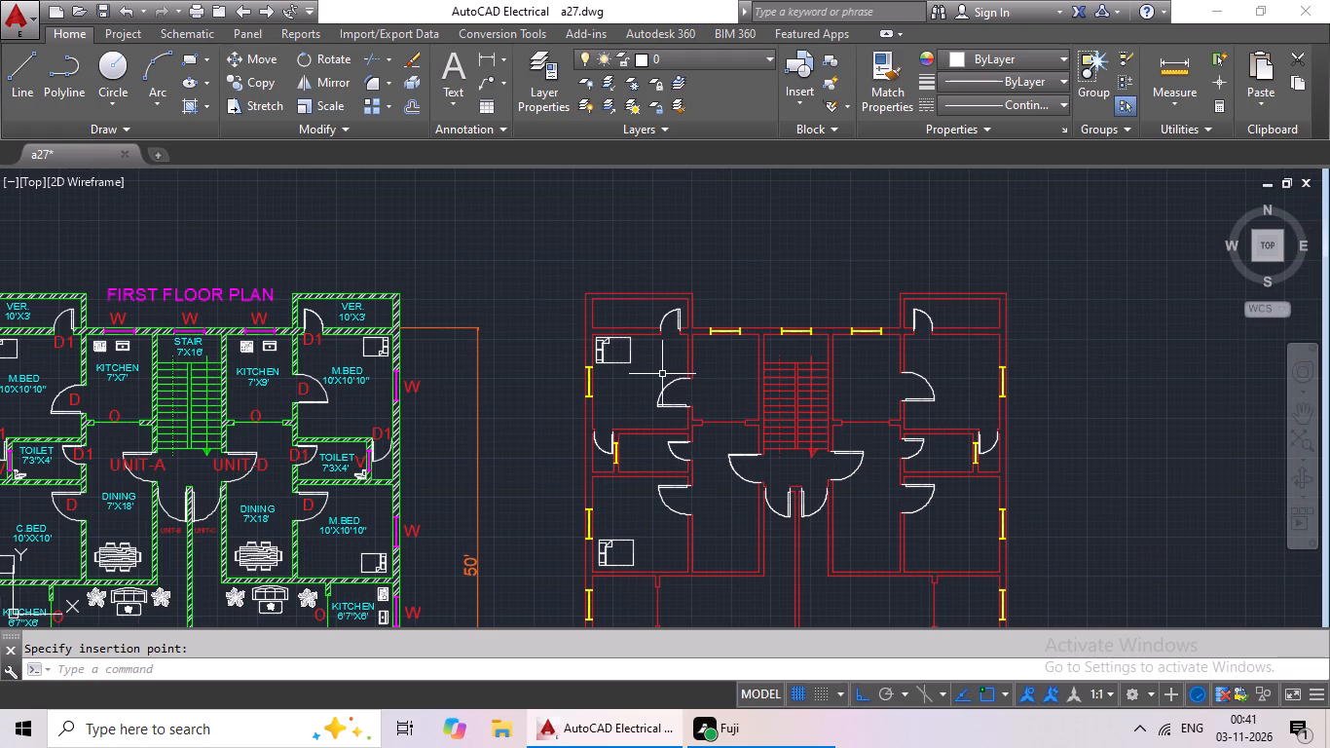
{"action": "scroll", "coordinate": [661, 384], "scroll_direction": "down", "scroll_amount": 1}
{"action": "middle_click_drag", "start_coordinate": [661, 387], "coordinate": [678, 311]}
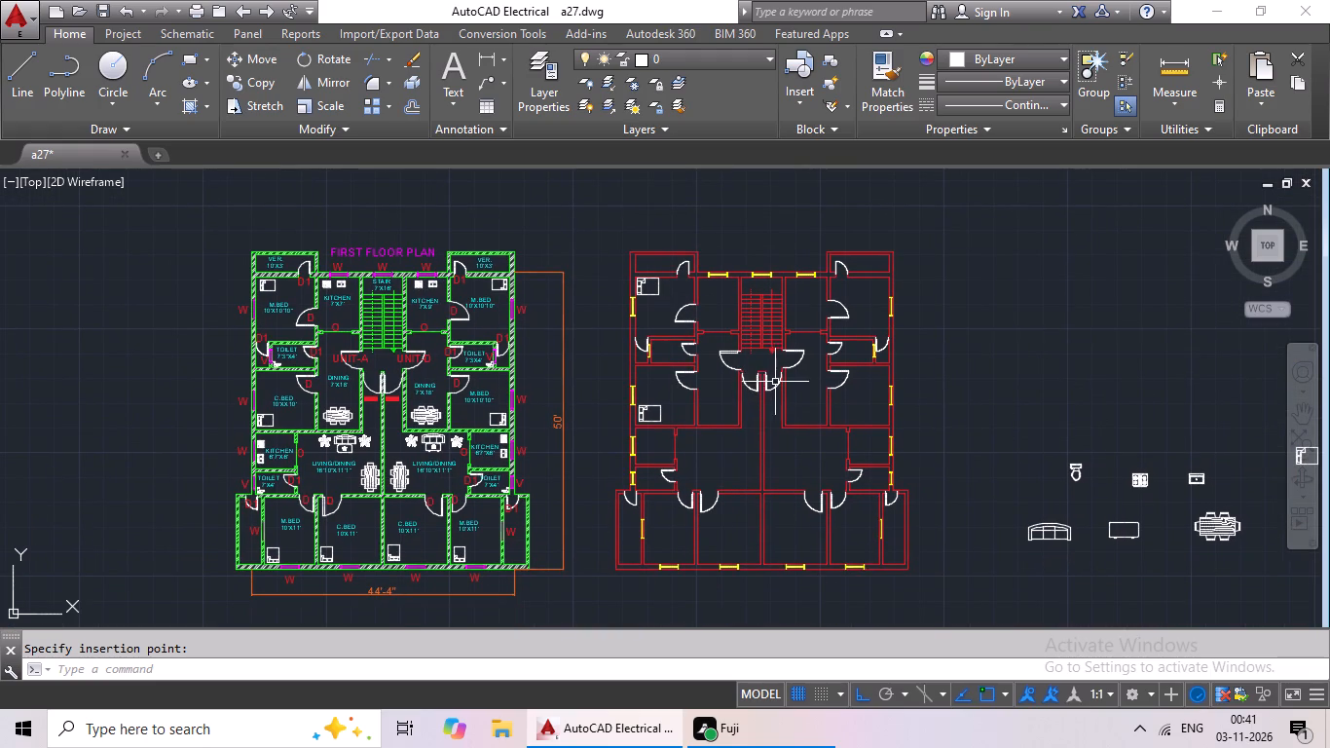
{"action": "middle_click_drag", "start_coordinate": [1032, 345], "coordinate": [675, 348]}
{"action": "middle_click_drag", "start_coordinate": [788, 373], "coordinate": [576, 321]}
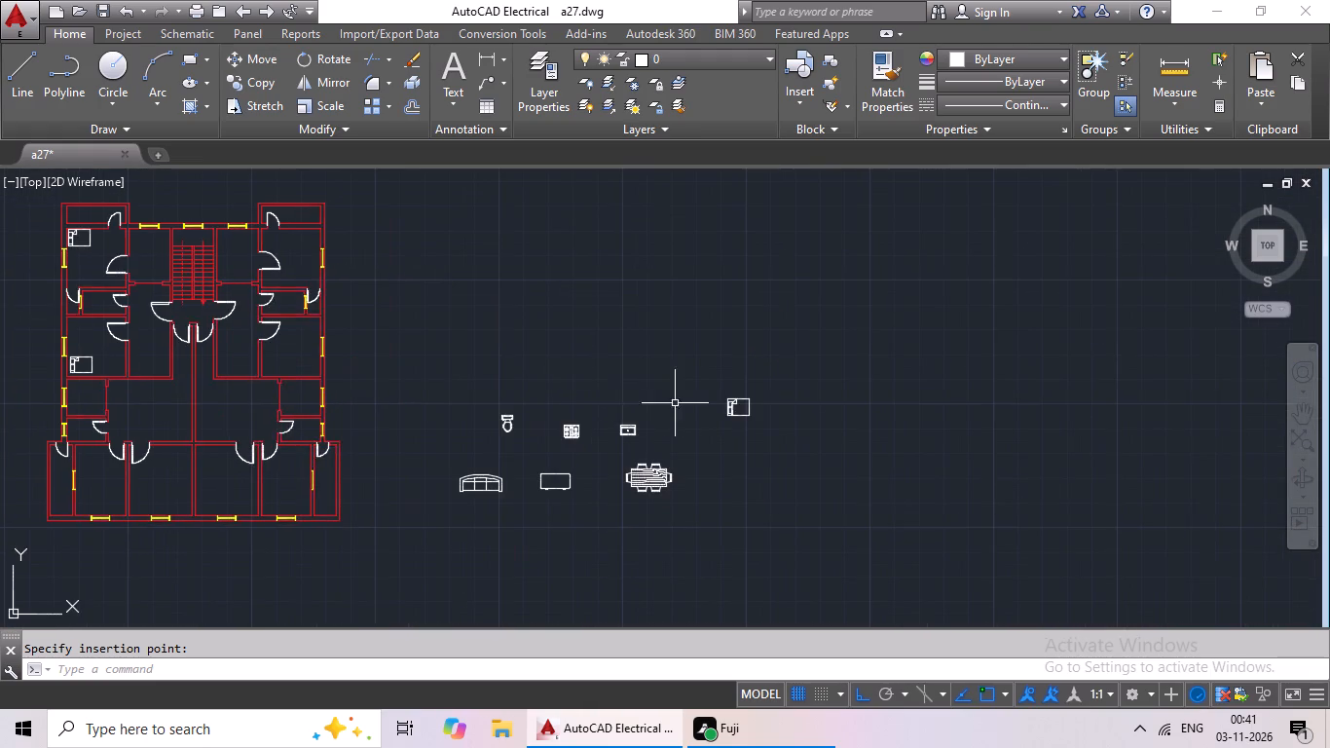
{"action": "scroll", "coordinate": [747, 413], "scroll_direction": "up", "scroll_amount": 4}
{"action": "left_click", "coordinate": [703, 337]}
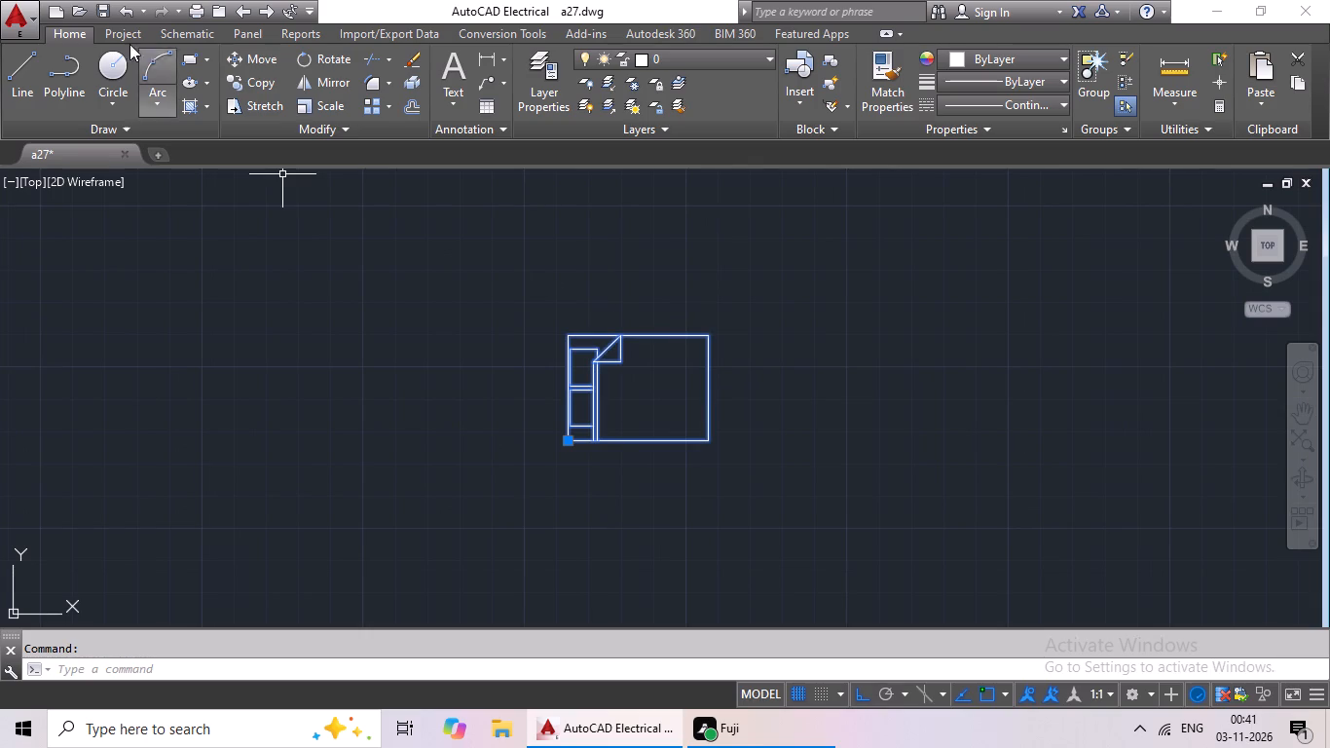
{"action": "left_click", "coordinate": [295, 57]}
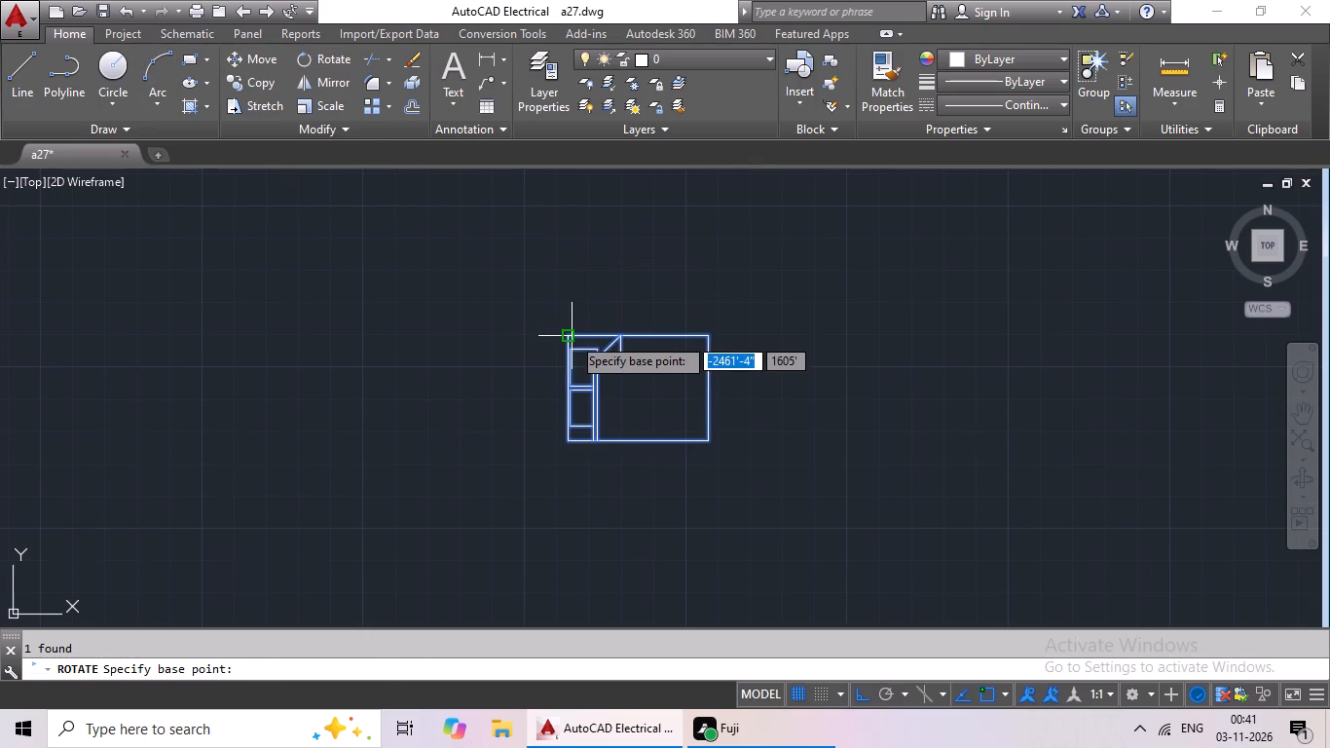
{"action": "left_click_drag", "start_coordinate": [573, 336], "coordinate": [573, 325]}
{"action": "left_click", "coordinate": [411, 331]}
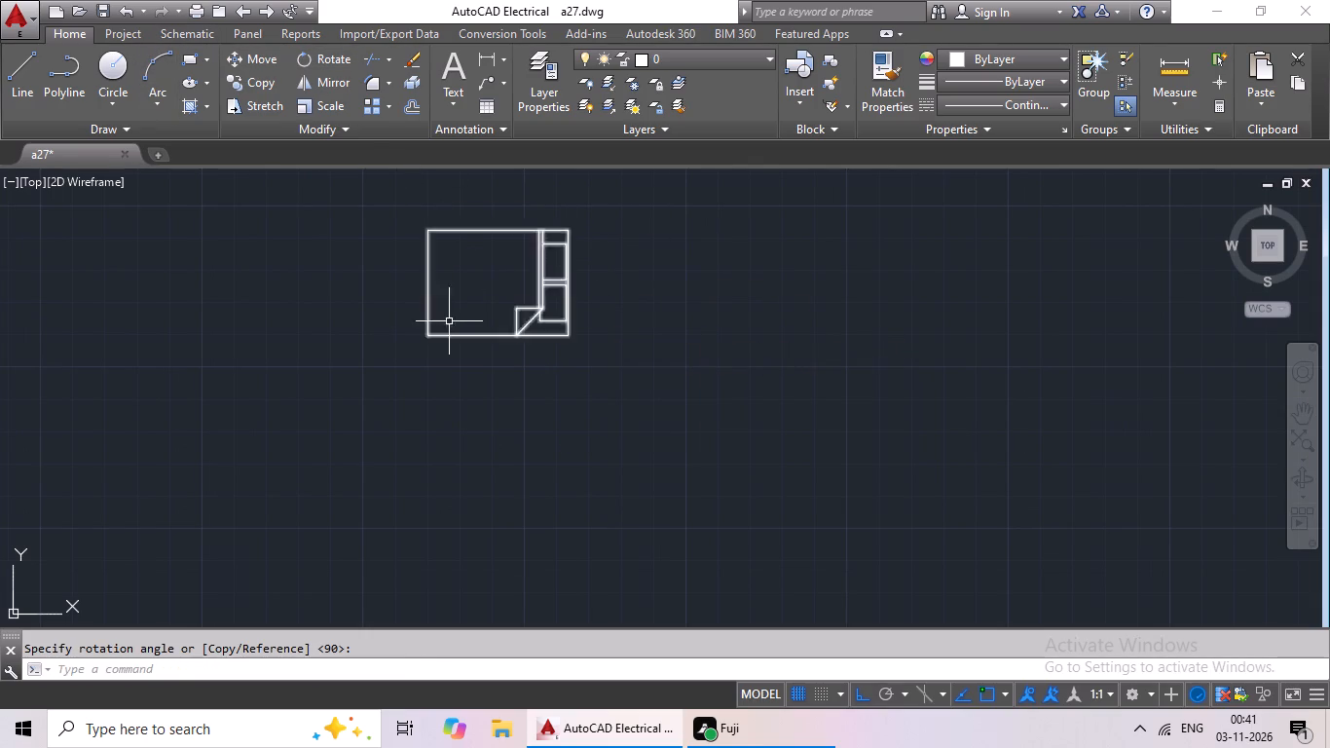
Copy the rotated bed and paste it near the outer wall in the lower right of the right middle bedroom.
{"action": "left_click", "coordinate": [527, 315]}
{"action": "left_click", "coordinate": [521, 324]}
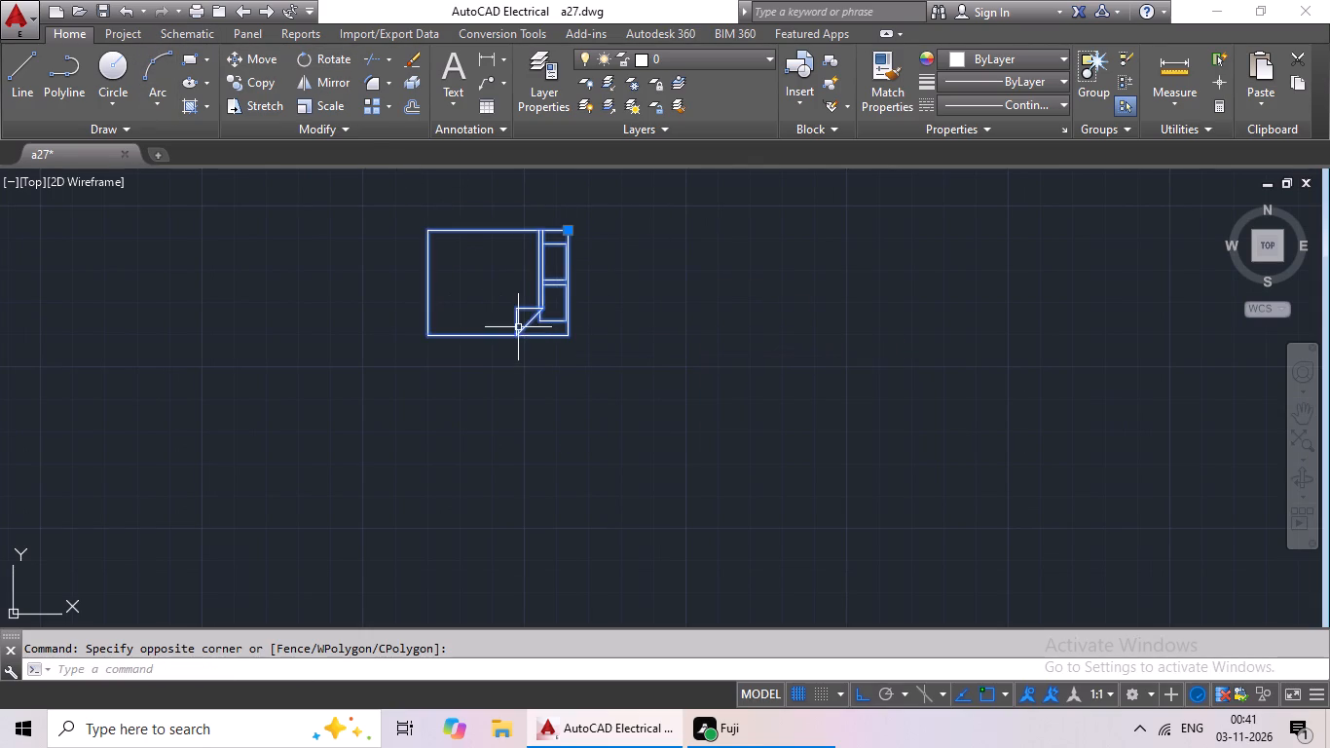
{"action": "key", "text": "ctrl+c"}
{"action": "key", "text": "ctrl+v"}
{"action": "scroll", "coordinate": [443, 305], "scroll_direction": "down", "scroll_amount": 2, "text": "ctrl"}
{"action": "scroll", "coordinate": [375, 317], "scroll_direction": "down", "scroll_amount": 2}
{"action": "middle_click_drag", "start_coordinate": [353, 324], "coordinate": [665, 358]}
{"action": "middle_click_drag", "start_coordinate": [457, 356], "coordinate": [813, 341]}
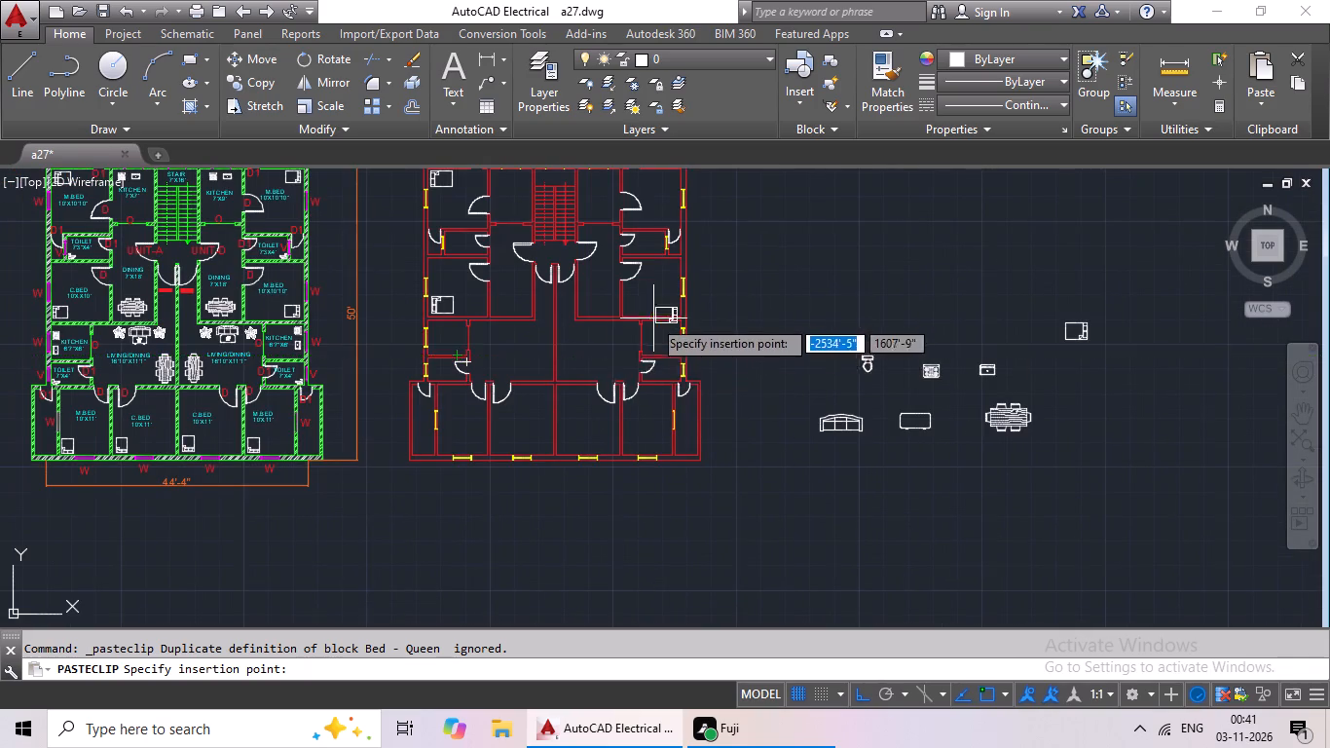
{"action": "scroll", "coordinate": [651, 318], "scroll_direction": "up", "scroll_amount": 4}
{"action": "scroll", "coordinate": [683, 292], "scroll_direction": "down", "scroll_amount": 4}
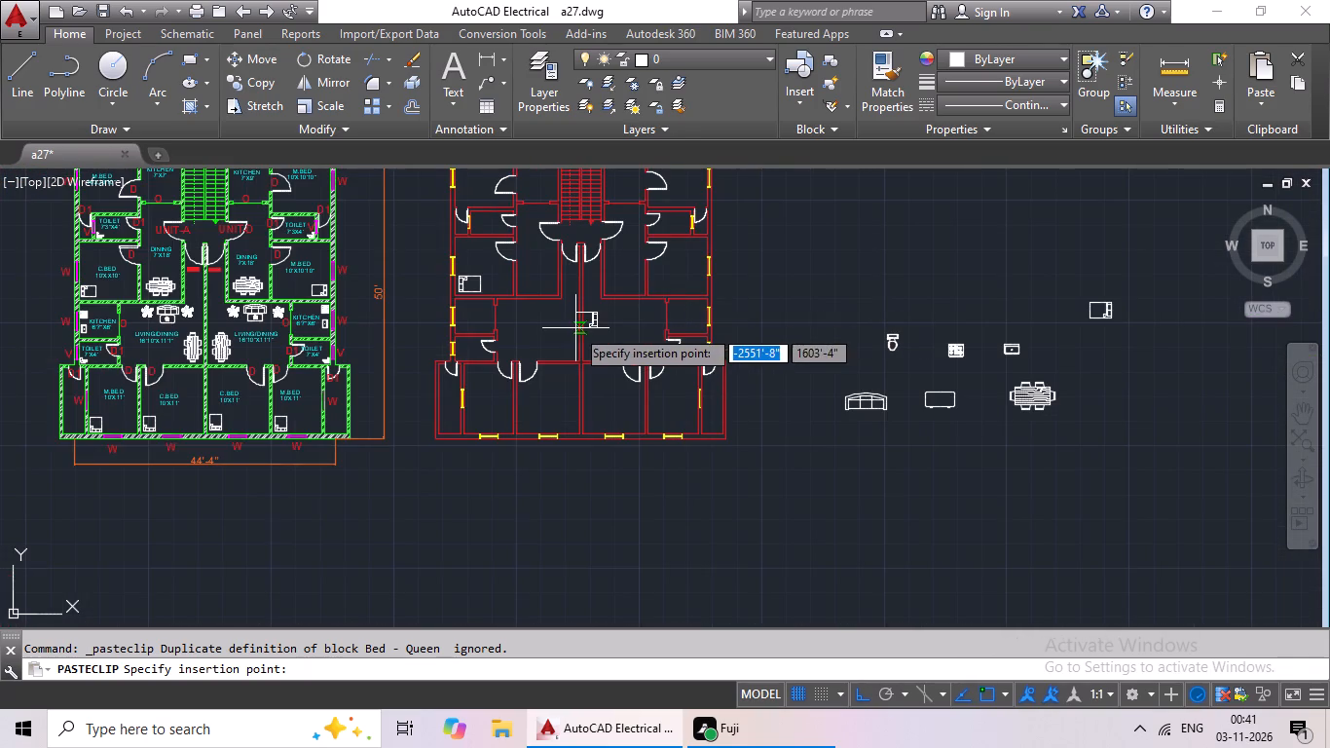
{"action": "scroll", "coordinate": [661, 288], "scroll_direction": "up", "scroll_amount": 4}
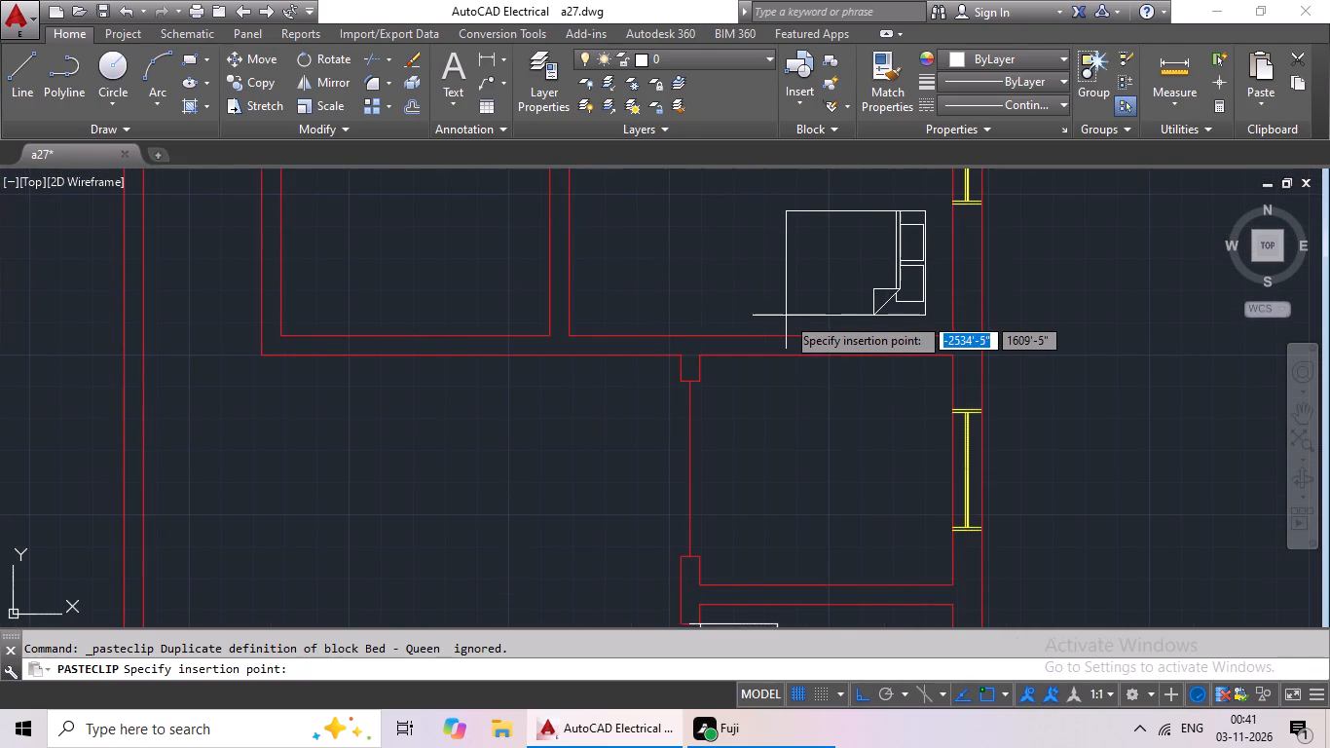
{"action": "left_click", "coordinate": [793, 316]}
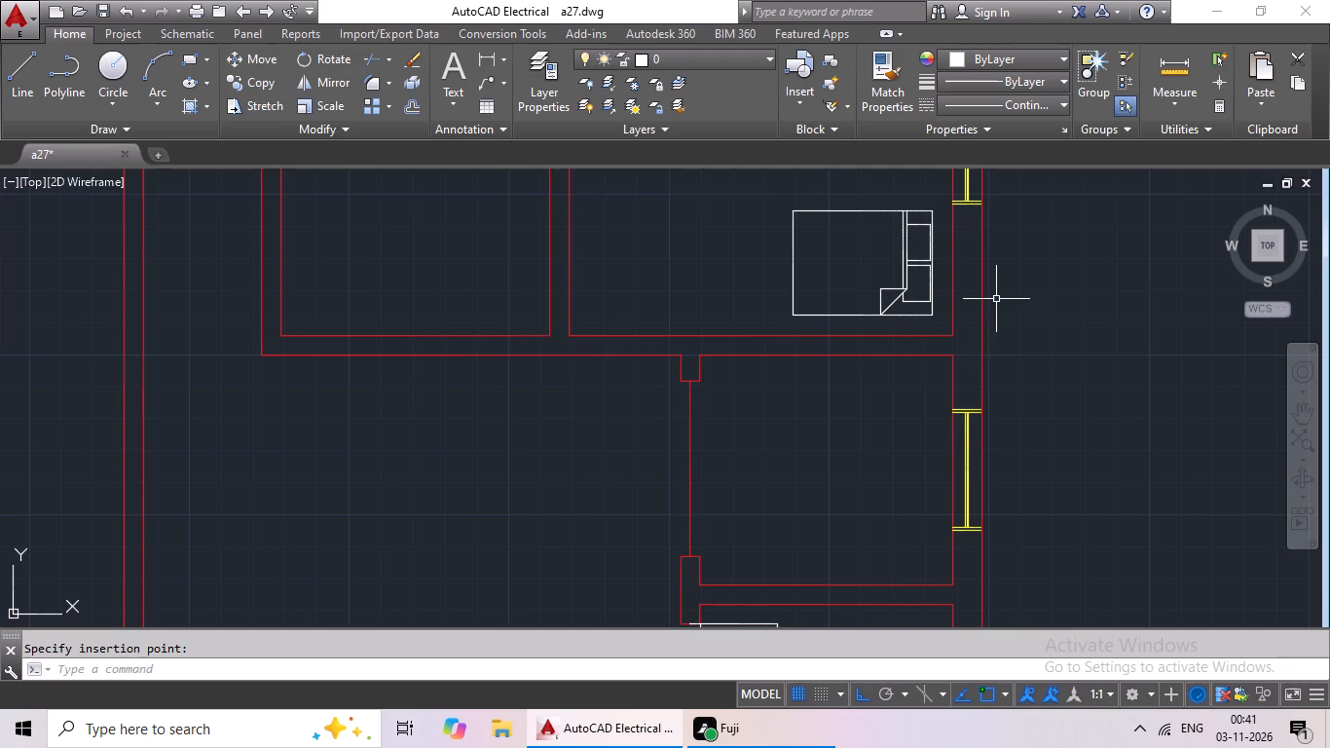
Paste another right-facing bed into the upper right corner of the red plan's top right bedroom.
{"action": "key", "text": "ctrl+v"}
{"action": "scroll", "coordinate": [982, 307], "scroll_direction": "down", "scroll_amount": 4, "text": "ctrl"}
{"action": "middle_click_drag", "start_coordinate": [893, 246], "coordinate": [880, 429]}
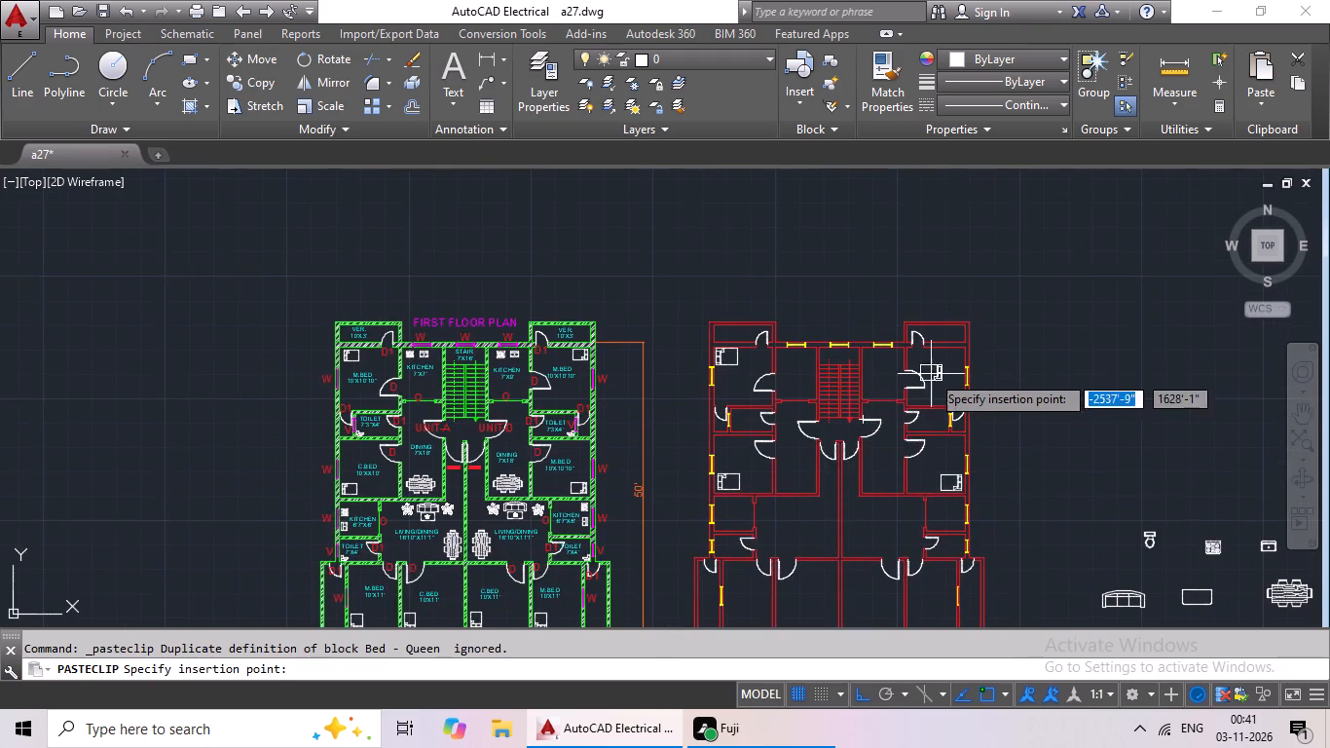
{"action": "scroll", "coordinate": [945, 354], "scroll_direction": "up", "scroll_amount": 5}
{"action": "scroll", "coordinate": [936, 404], "scroll_direction": "down", "scroll_amount": 1}
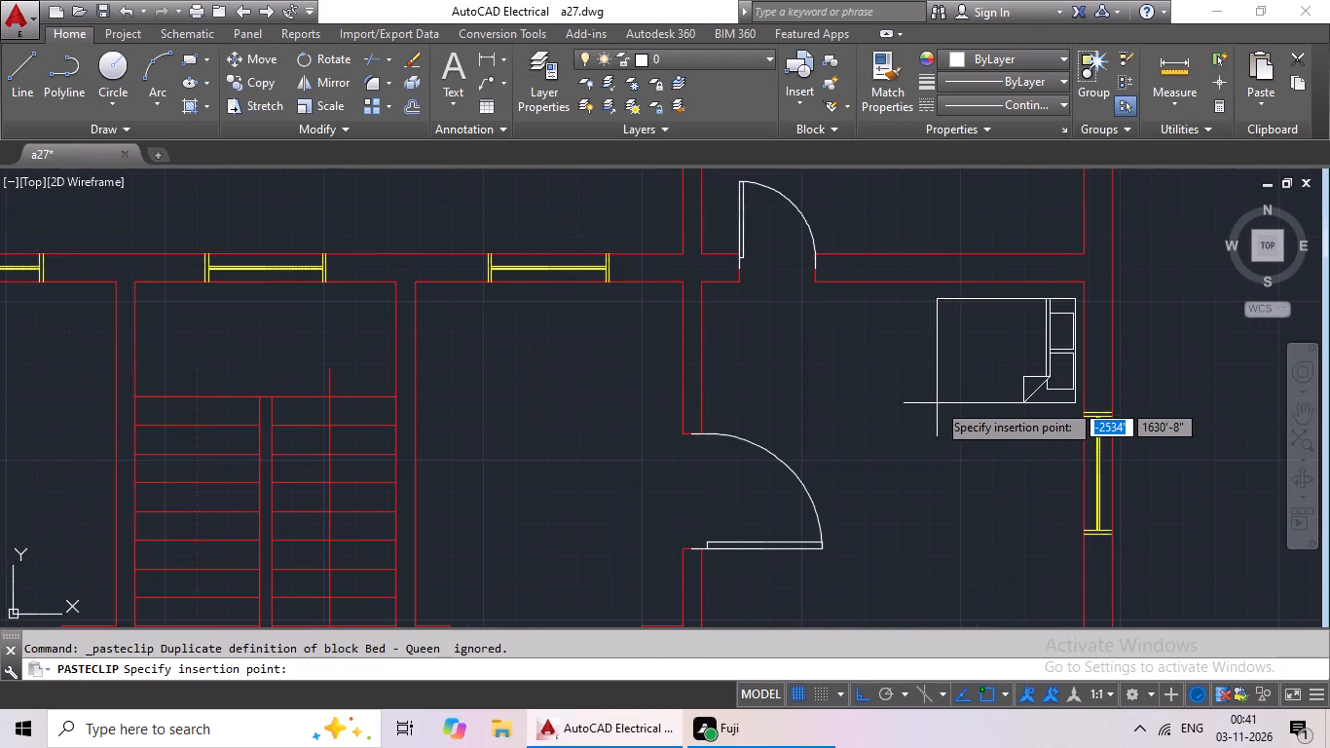
{"action": "left_click", "coordinate": [929, 395]}
Rotate the original bed 90 degrees clockwise about its upper right corner, with the headboard at the bottom.
{"action": "scroll", "coordinate": [1094, 369], "scroll_direction": "down", "scroll_amount": 2}
{"action": "middle_click_drag", "start_coordinate": [1139, 377], "coordinate": [929, 338]}
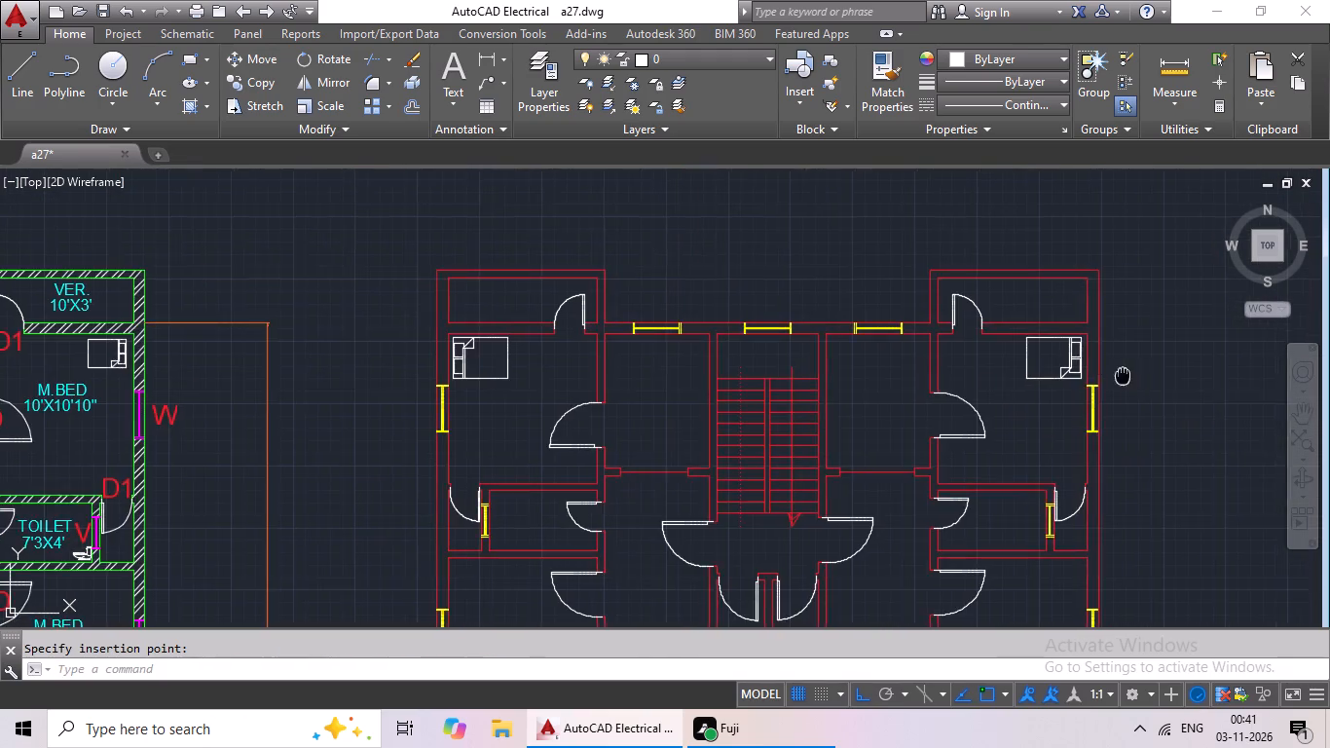
{"action": "middle_click_drag", "start_coordinate": [929, 338], "coordinate": [742, 293]}
{"action": "scroll", "coordinate": [829, 313], "scroll_direction": "down", "scroll_amount": 2}
{"action": "middle_click_drag", "start_coordinate": [856, 344], "coordinate": [843, 283]}
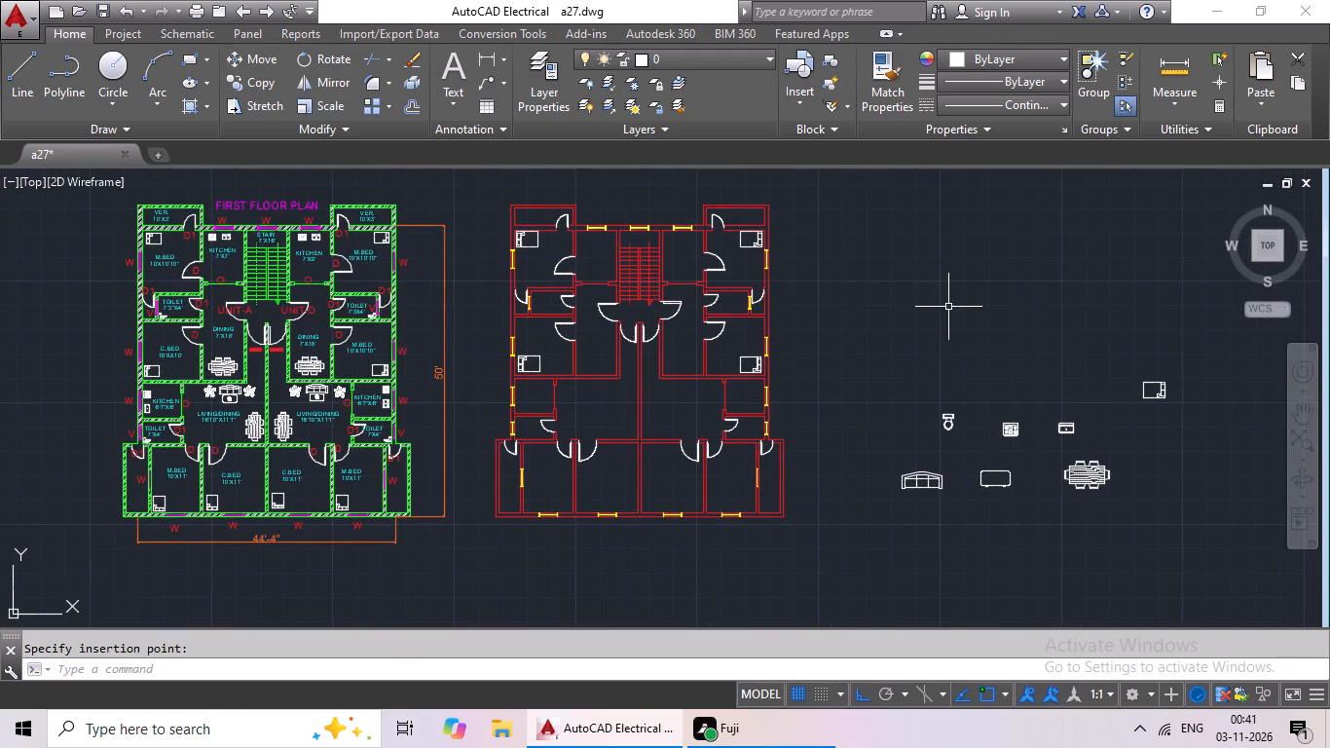
{"action": "middle_click_drag", "start_coordinate": [942, 311], "coordinate": [893, 349]}
{"action": "middle_click_drag", "start_coordinate": [909, 353], "coordinate": [827, 367]}
{"action": "middle_click_drag", "start_coordinate": [828, 359], "coordinate": [924, 325]}
{"action": "middle_click_drag", "start_coordinate": [972, 369], "coordinate": [812, 324]}
{"action": "scroll", "coordinate": [1011, 366], "scroll_direction": "up", "scroll_amount": 4}
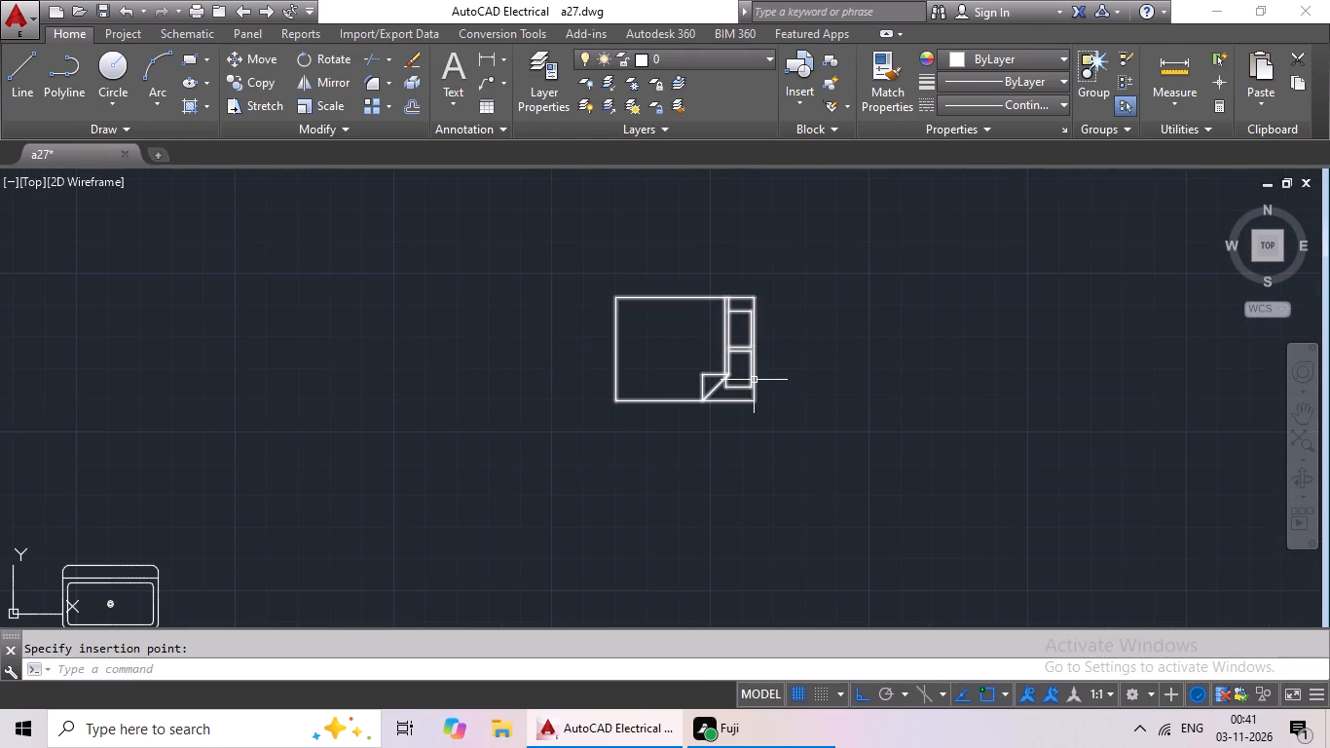
{"action": "left_click", "coordinate": [754, 380]}
{"action": "left_click", "coordinate": [338, 67]}
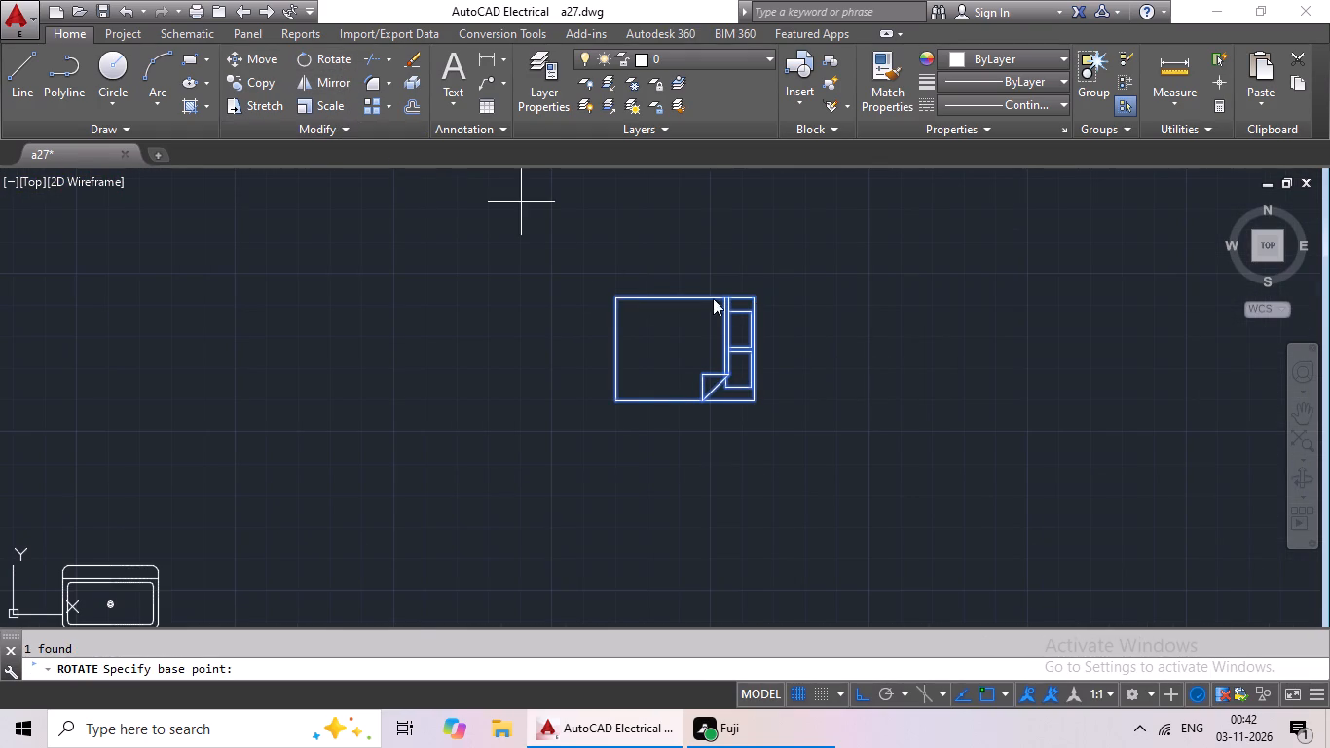
{"action": "left_click", "coordinate": [755, 299]}
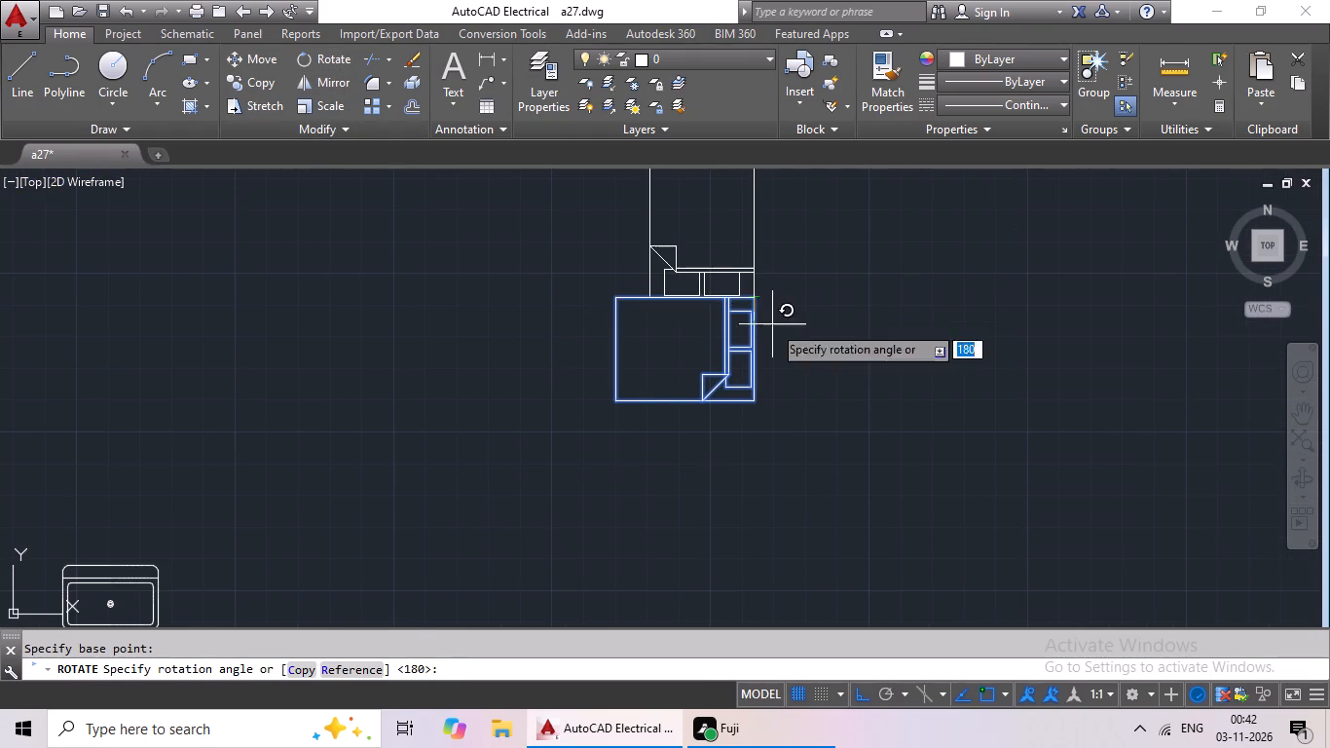
{"action": "left_click", "coordinate": [776, 347]}
Copy the downward-facing bed and paste it into the lower left corner of the bottom row's rightmost bedroom.
{"action": "scroll", "coordinate": [798, 316], "scroll_direction": "down", "scroll_amount": 3}
{"action": "left_click", "coordinate": [773, 311]}
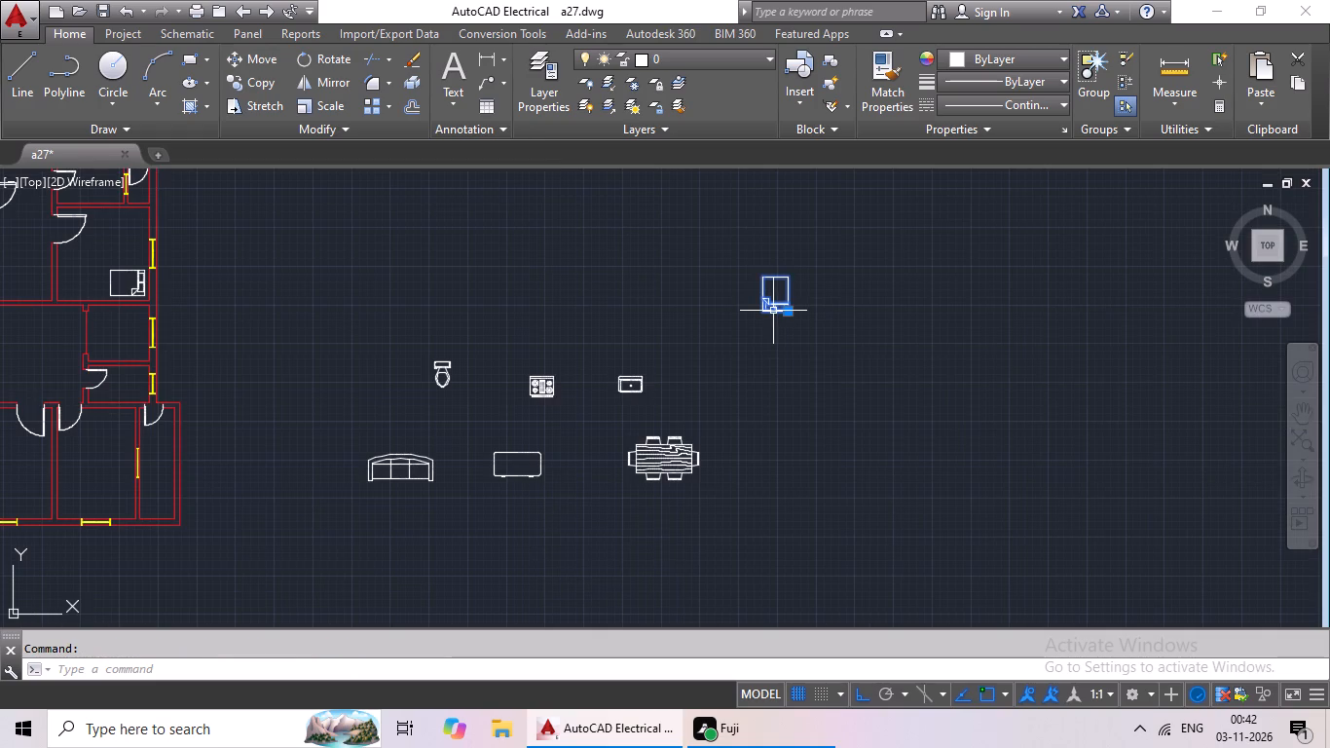
{"action": "key", "text": "ctrl+c"}
{"action": "key", "text": "ctrl+v"}
{"action": "scroll", "coordinate": [625, 324], "scroll_direction": "down", "scroll_amount": 2, "text": "ctrl"}
{"action": "middle_click_drag", "start_coordinate": [612, 346], "coordinate": [726, 358]}
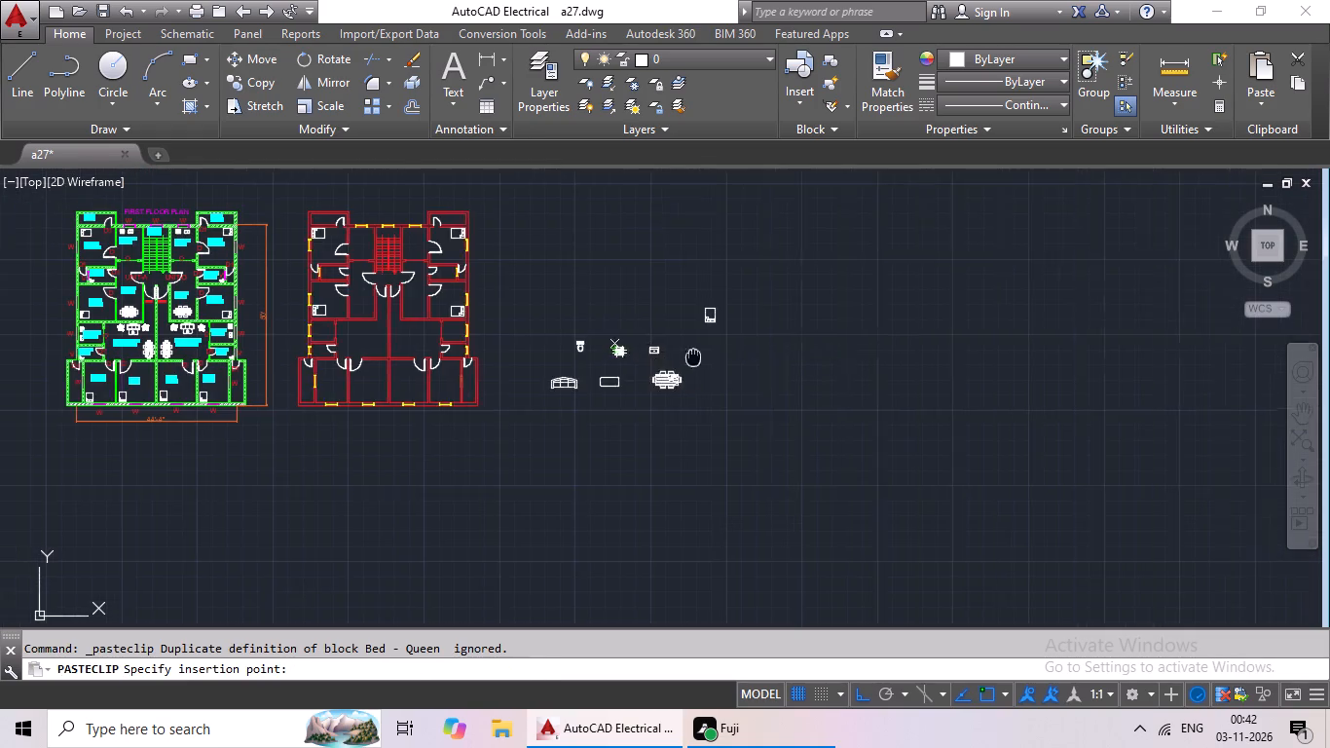
{"action": "middle_click_drag", "start_coordinate": [726, 358], "coordinate": [741, 358]}
{"action": "scroll", "coordinate": [536, 408], "scroll_direction": "up", "scroll_amount": 4}
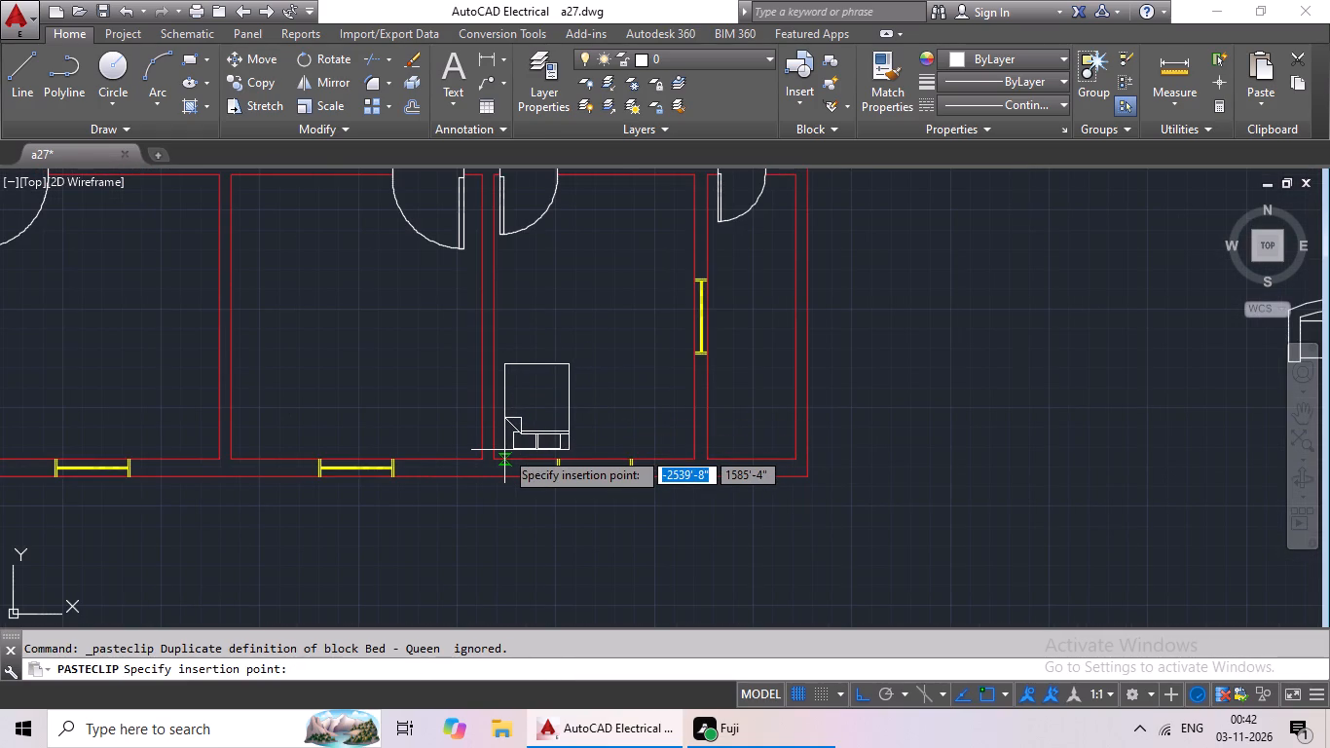
{"action": "left_click", "coordinate": [504, 447]}
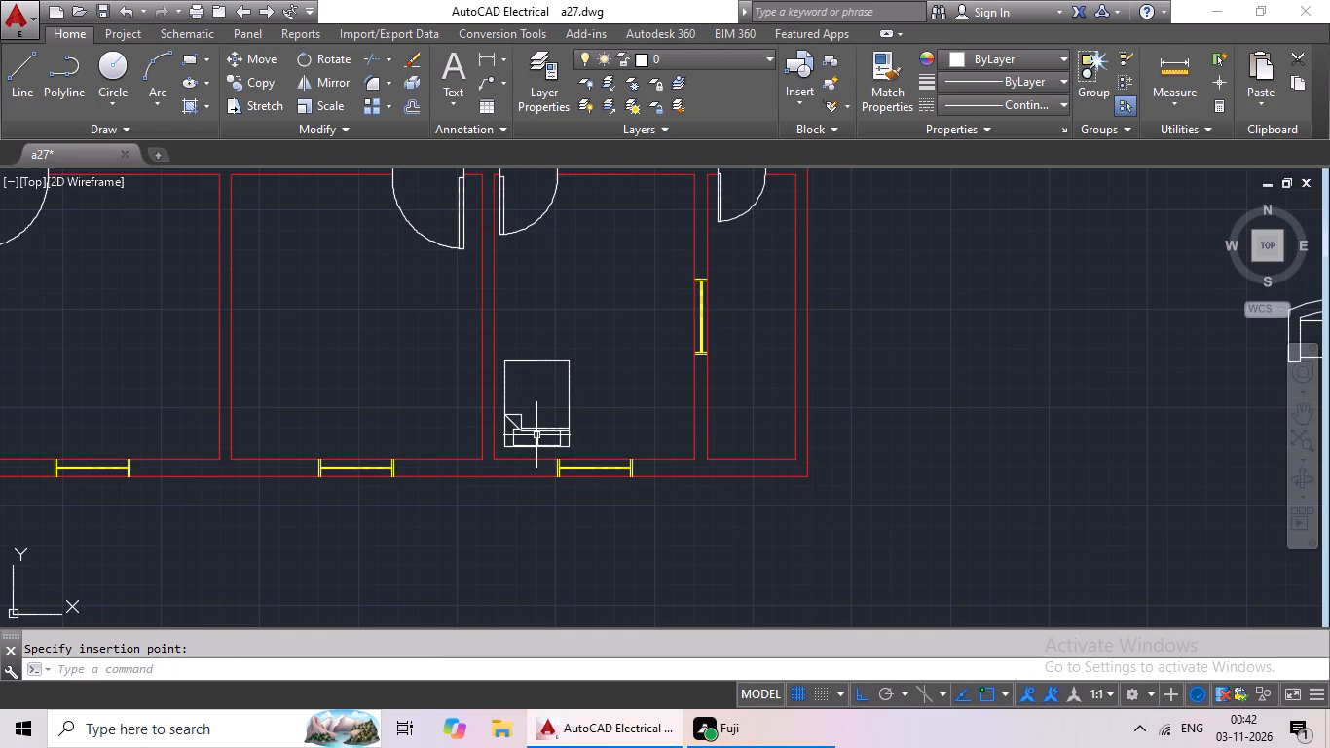
Paste another downward-facing bed against the left wall of the bottom bedroom just right of the central wall.
{"action": "key", "text": "ctrl+v"}
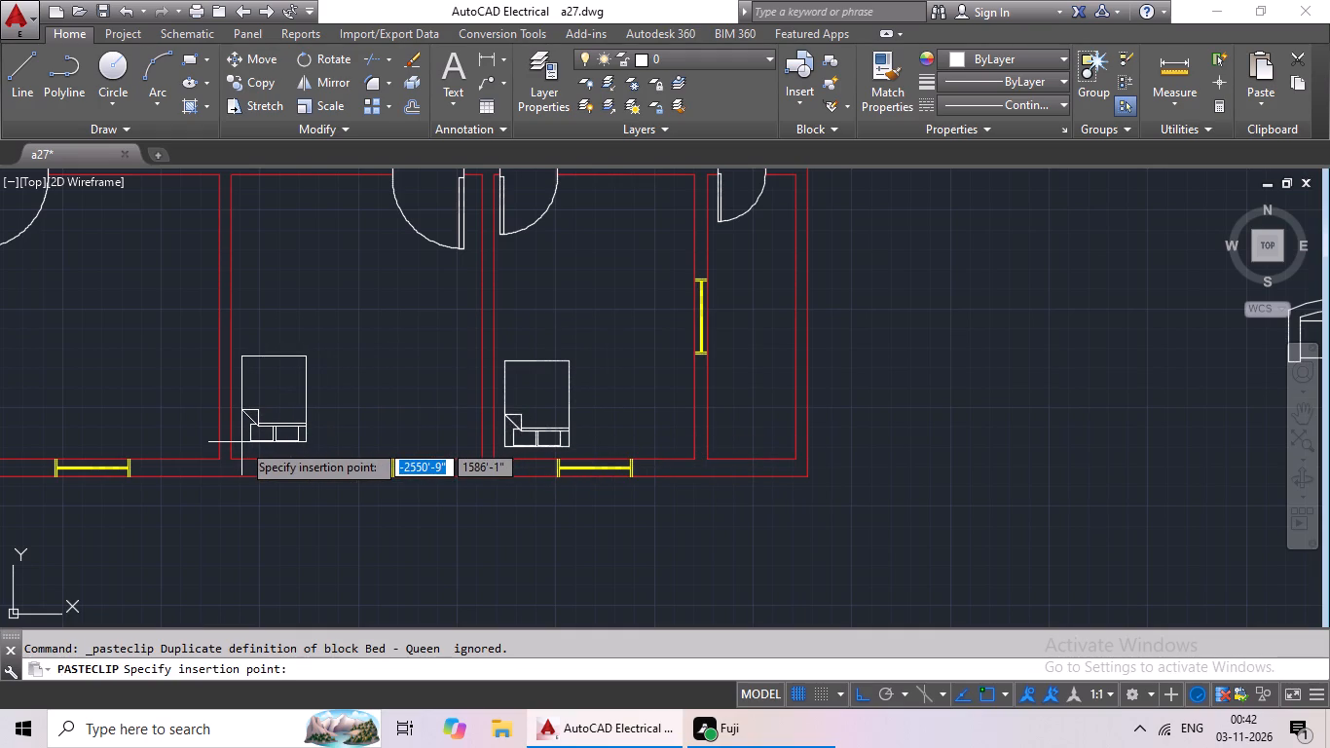
{"action": "left_click", "coordinate": [240, 448]}
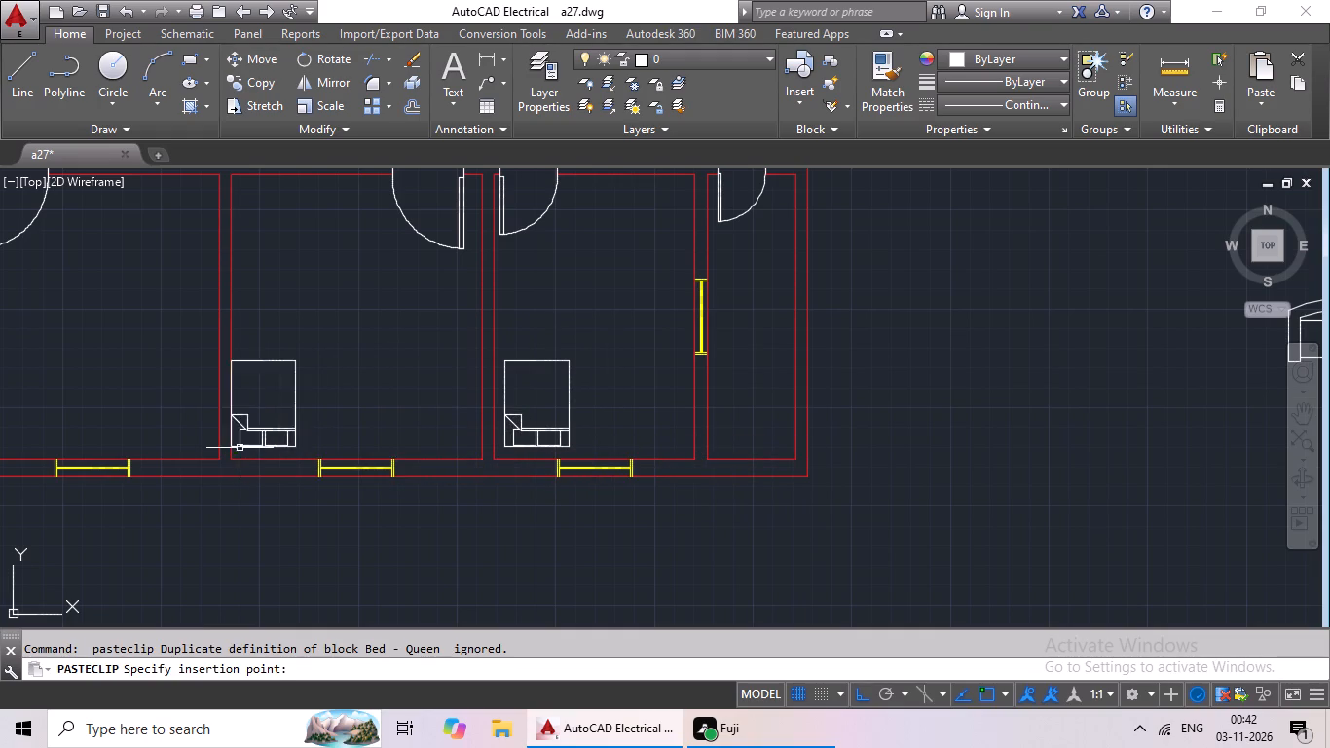
{"action": "left_click", "coordinate": [256, 436]}
{"action": "left_click", "coordinate": [267, 420]}
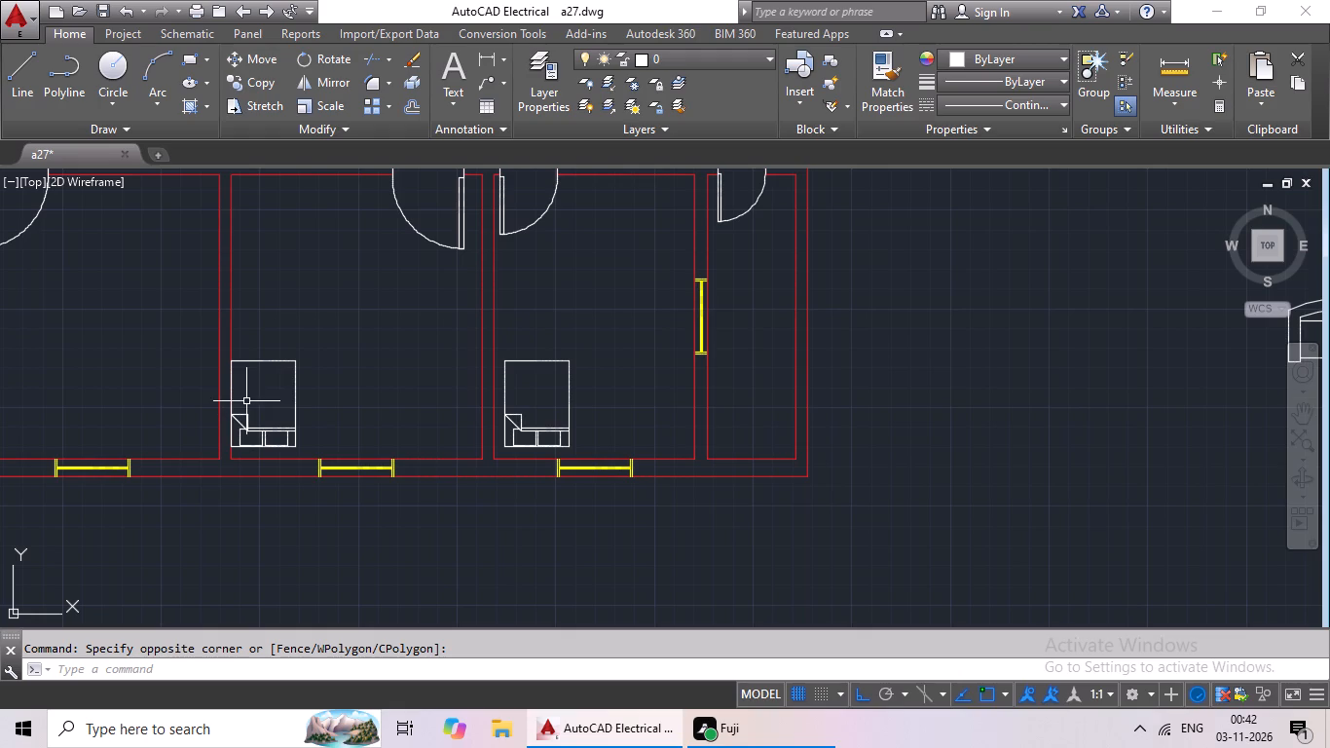
Move the bed in the bottom bedroom just right of the central wall about 7" to the right, off the wall.
{"action": "left_click", "coordinate": [260, 362]}
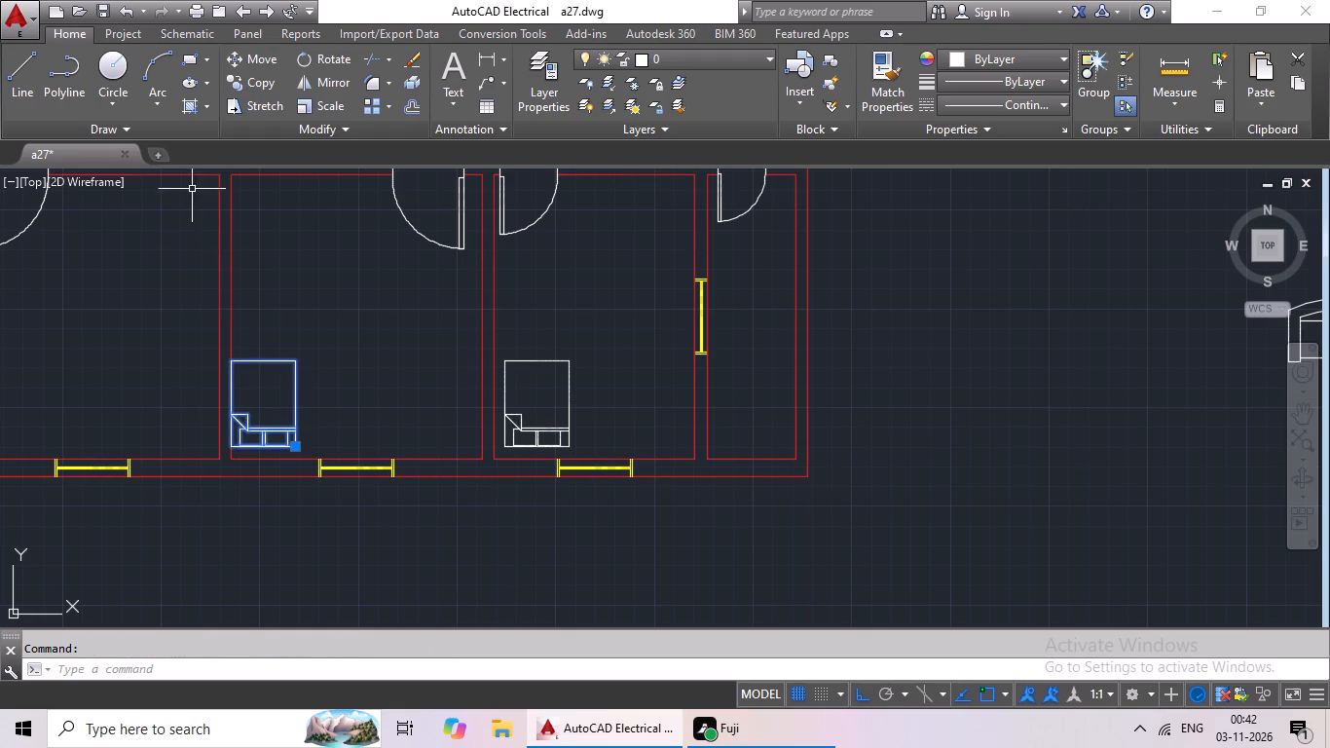
{"action": "left_click", "coordinate": [253, 56]}
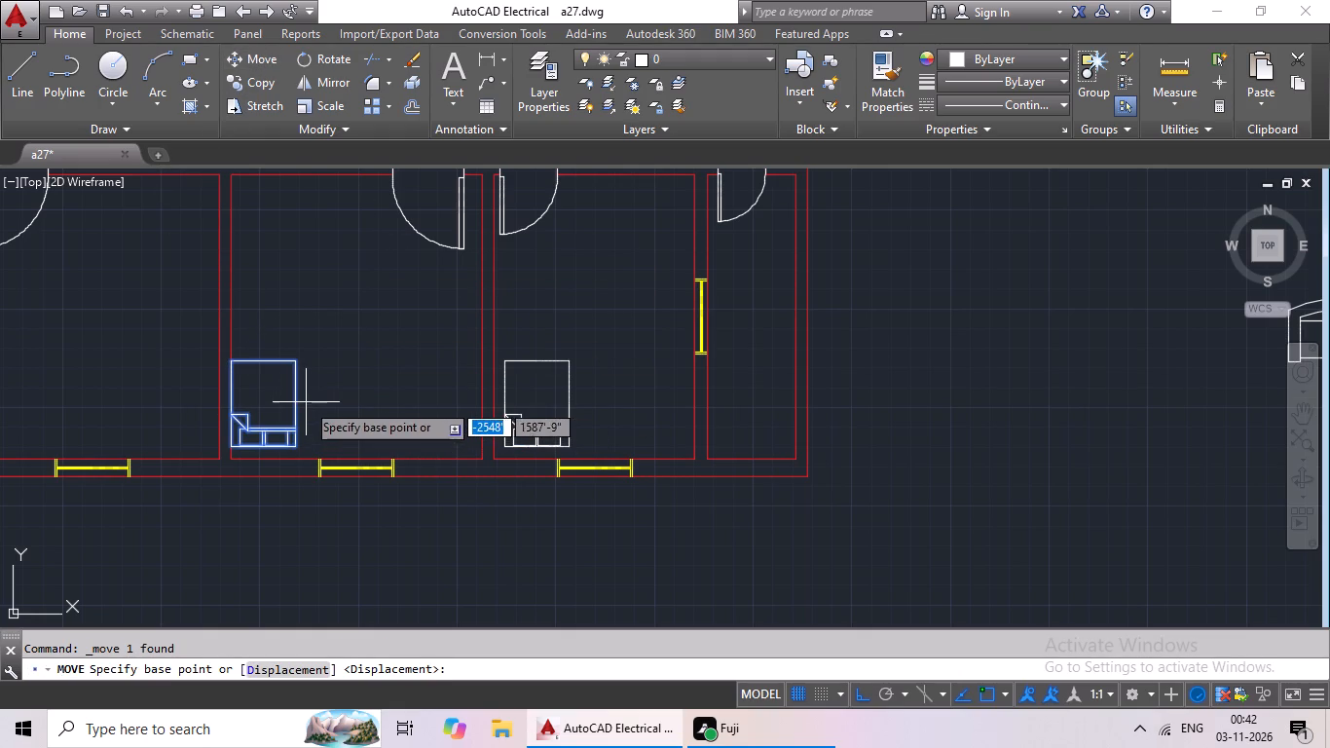
{"action": "left_click", "coordinate": [295, 398]}
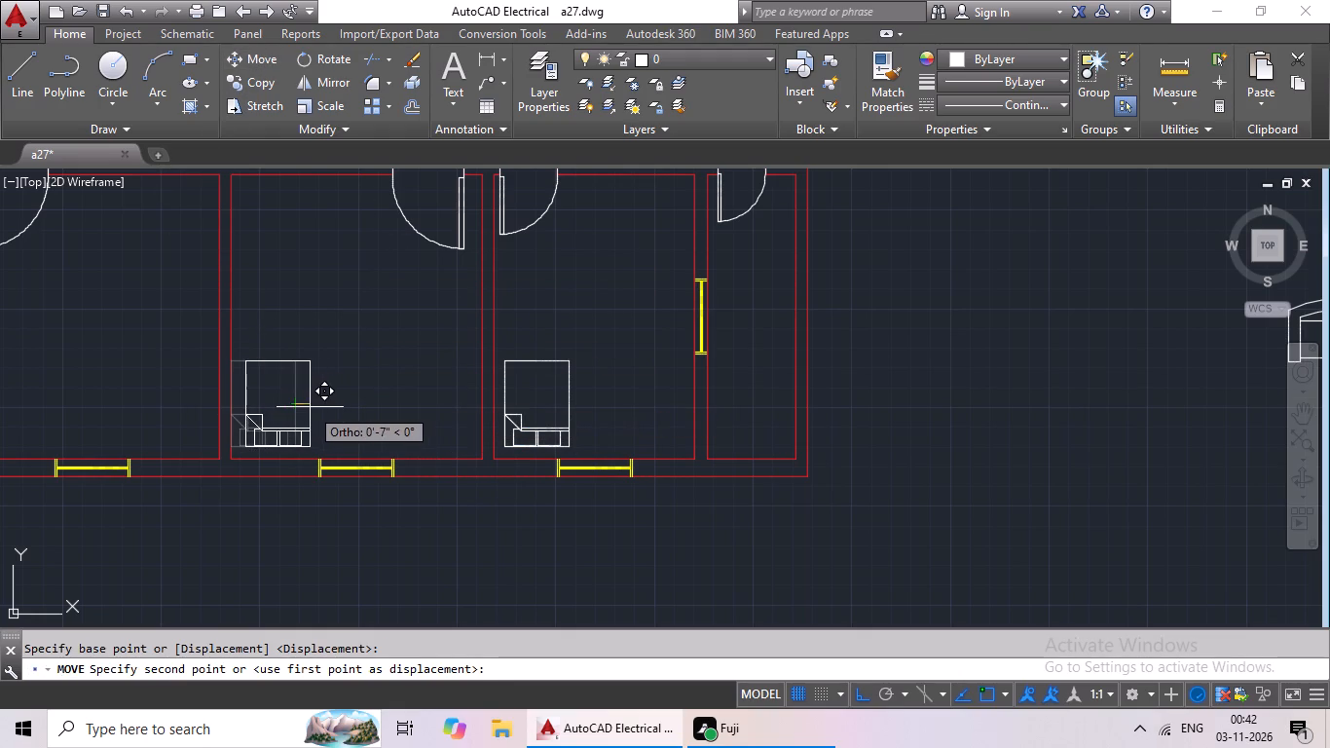
{"action": "left_click", "coordinate": [310, 407]}
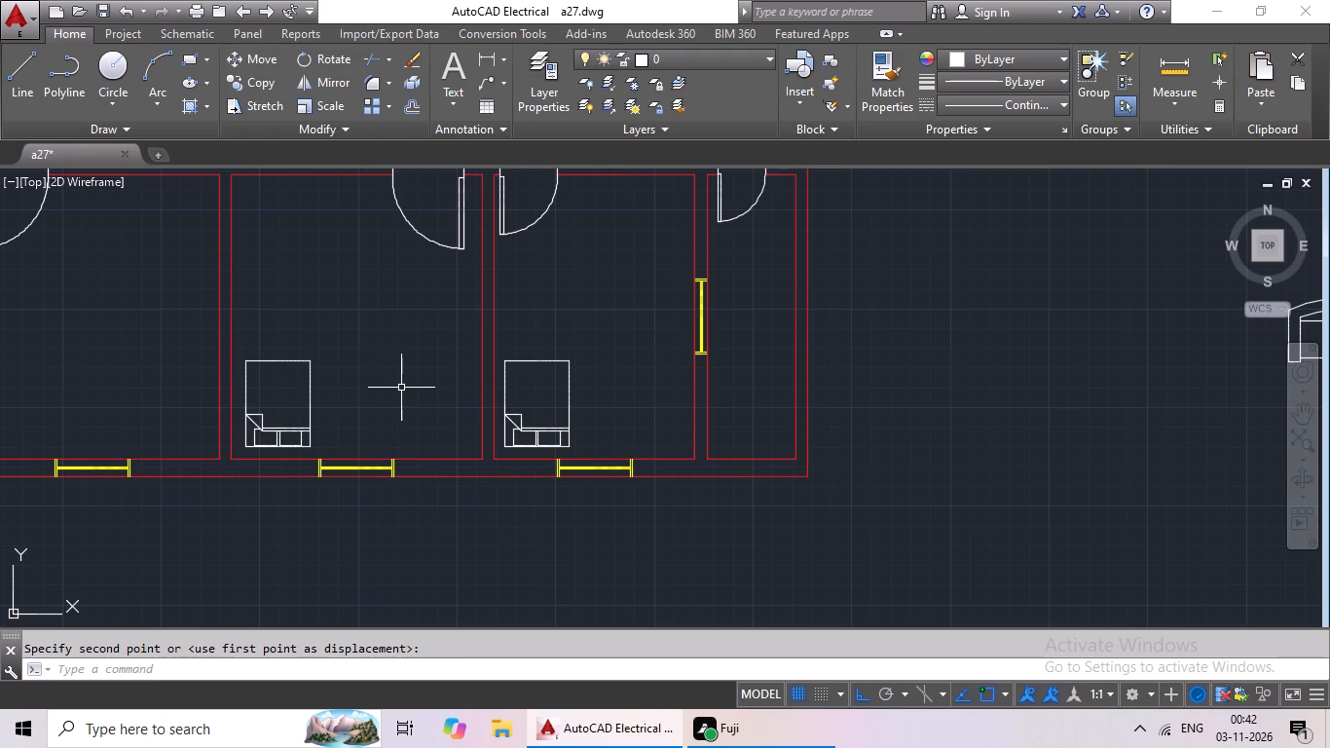
Paste a downward-facing bed into the lower left corner of each of the two bottom bedrooms left of the central wall.
{"action": "key", "text": "ctrl+v"}
{"action": "scroll", "coordinate": [415, 390], "scroll_direction": "down", "scroll_amount": 2, "text": "ctrl"}
{"action": "scroll", "coordinate": [255, 404], "scroll_direction": "up", "scroll_amount": 3}
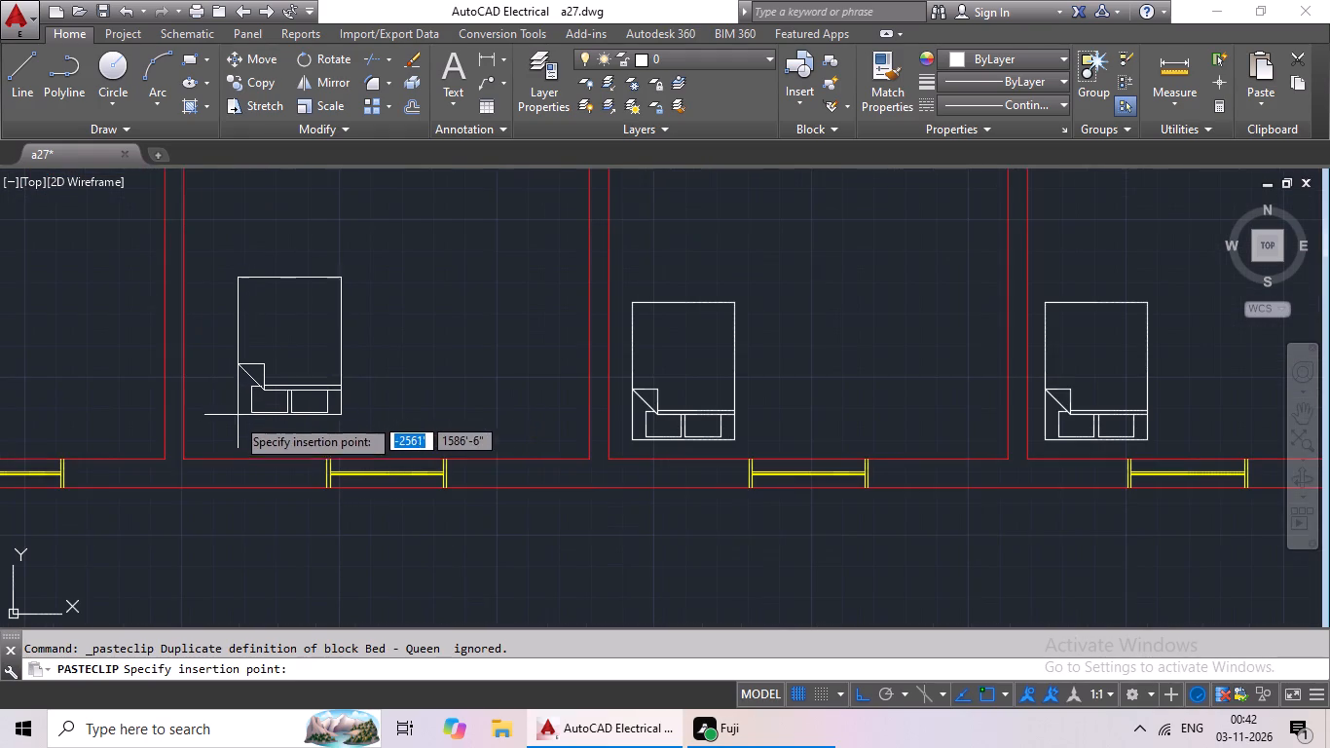
{"action": "left_click", "coordinate": [196, 440]}
{"action": "key", "text": "ctrl+v"}
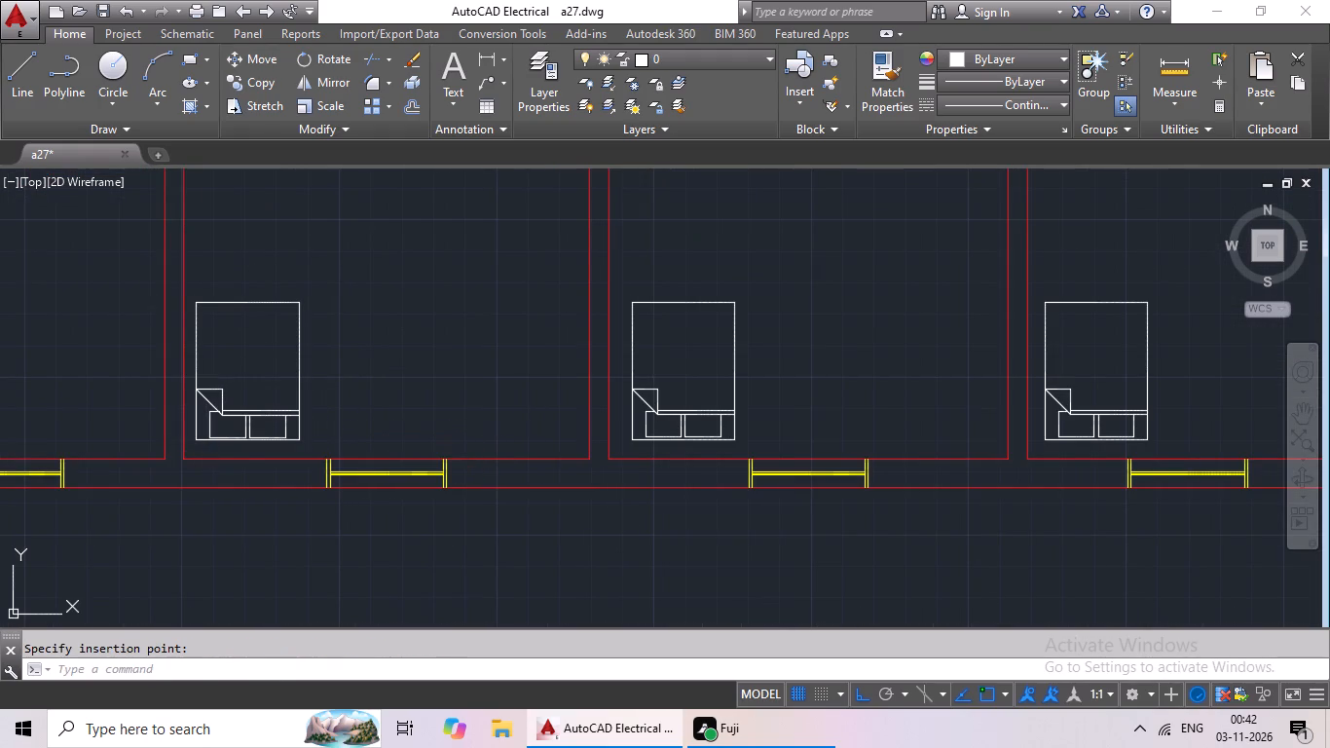
{"action": "scroll", "coordinate": [225, 432], "scroll_direction": "down", "scroll_amount": 3, "text": "ctrl"}
{"action": "scroll", "coordinate": [177, 429], "scroll_direction": "up", "scroll_amount": 3}
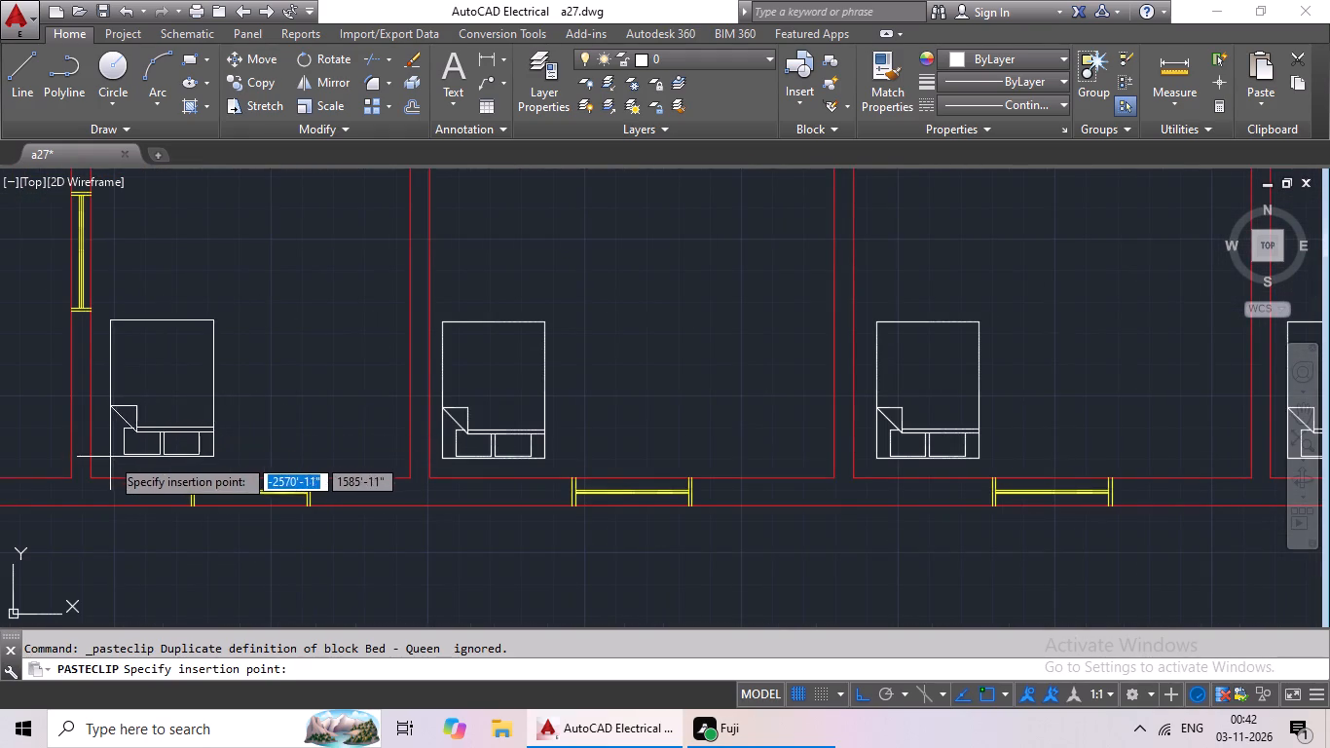
{"action": "left_click", "coordinate": [107, 460]}
Delete the spare top-view toilet block beside the red plan.
{"action": "scroll", "coordinate": [350, 415], "scroll_direction": "down", "scroll_amount": 2}
{"action": "scroll", "coordinate": [427, 453], "scroll_direction": "down", "scroll_amount": 2}
{"action": "middle_click_drag", "start_coordinate": [427, 487], "coordinate": [419, 539]}
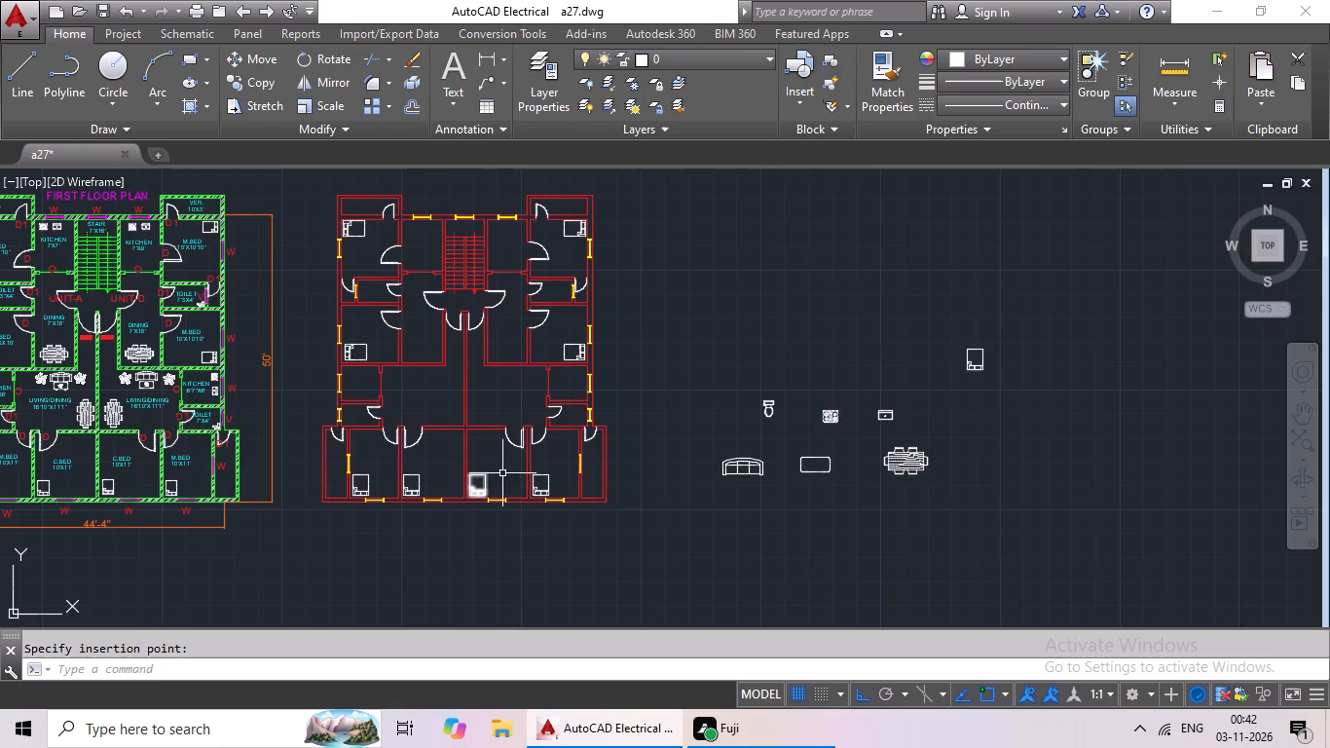
{"action": "middle_click_drag", "start_coordinate": [761, 339], "coordinate": [688, 404]}
{"action": "middle_click_drag", "start_coordinate": [851, 427], "coordinate": [732, 400]}
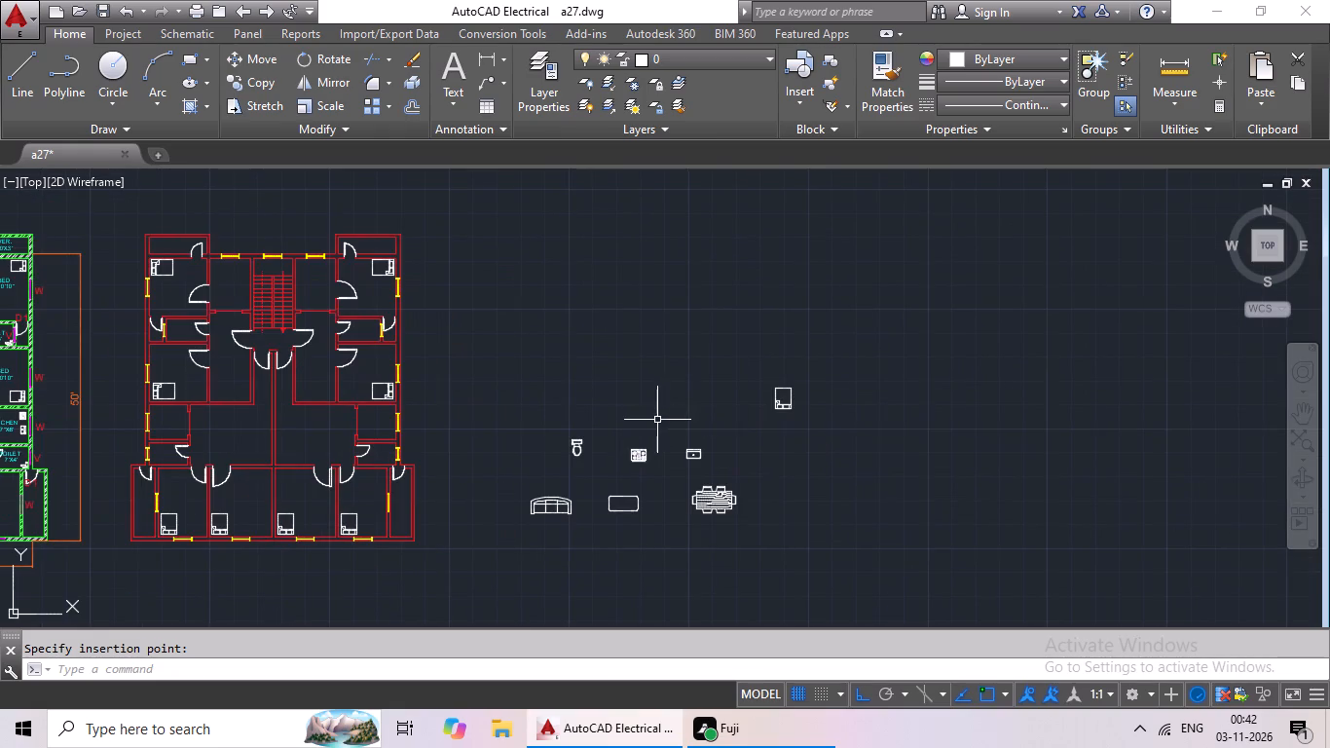
{"action": "left_click", "coordinate": [572, 442]}
{"action": "key", "text": "Delete"}
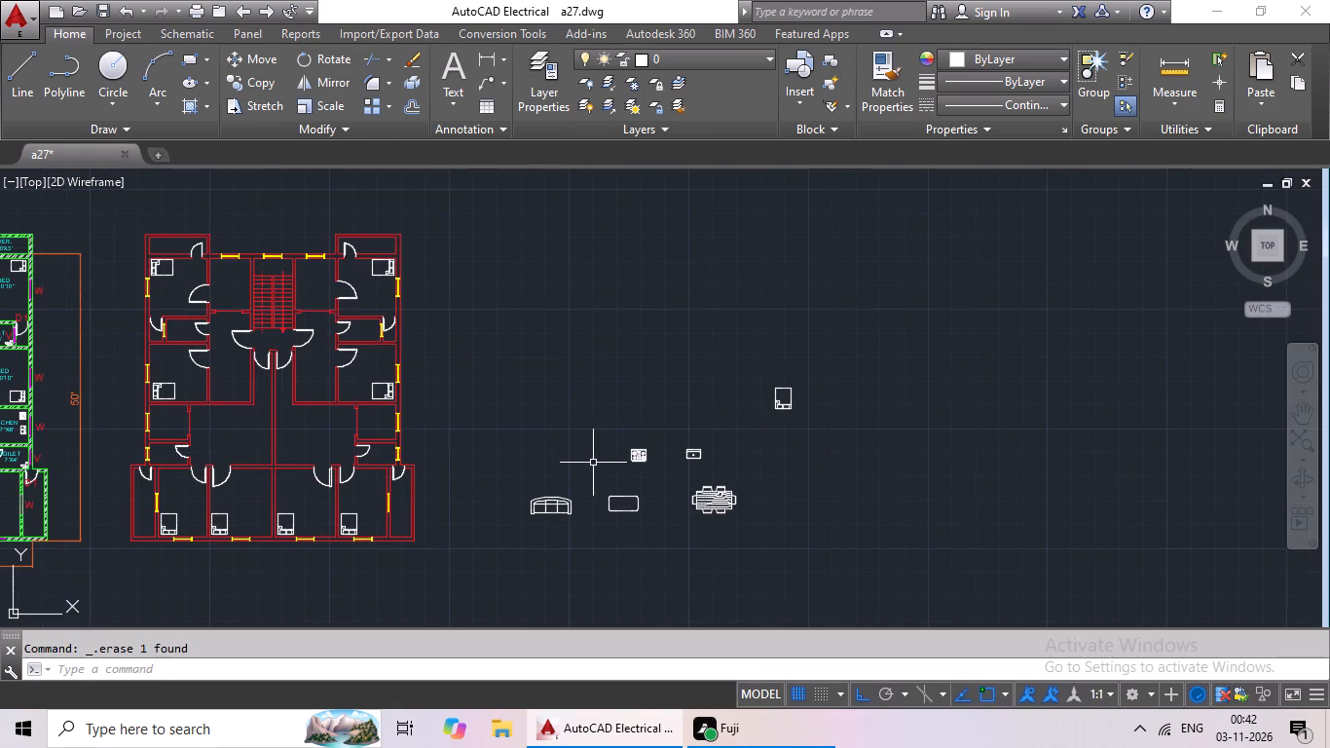
Insert the Toilet - side block from DesignCenter's House Designer.dwg at scale 1, to the right of the dining set.
{"action": "type", "text": "dc"}
{"action": "key", "text": "space"}
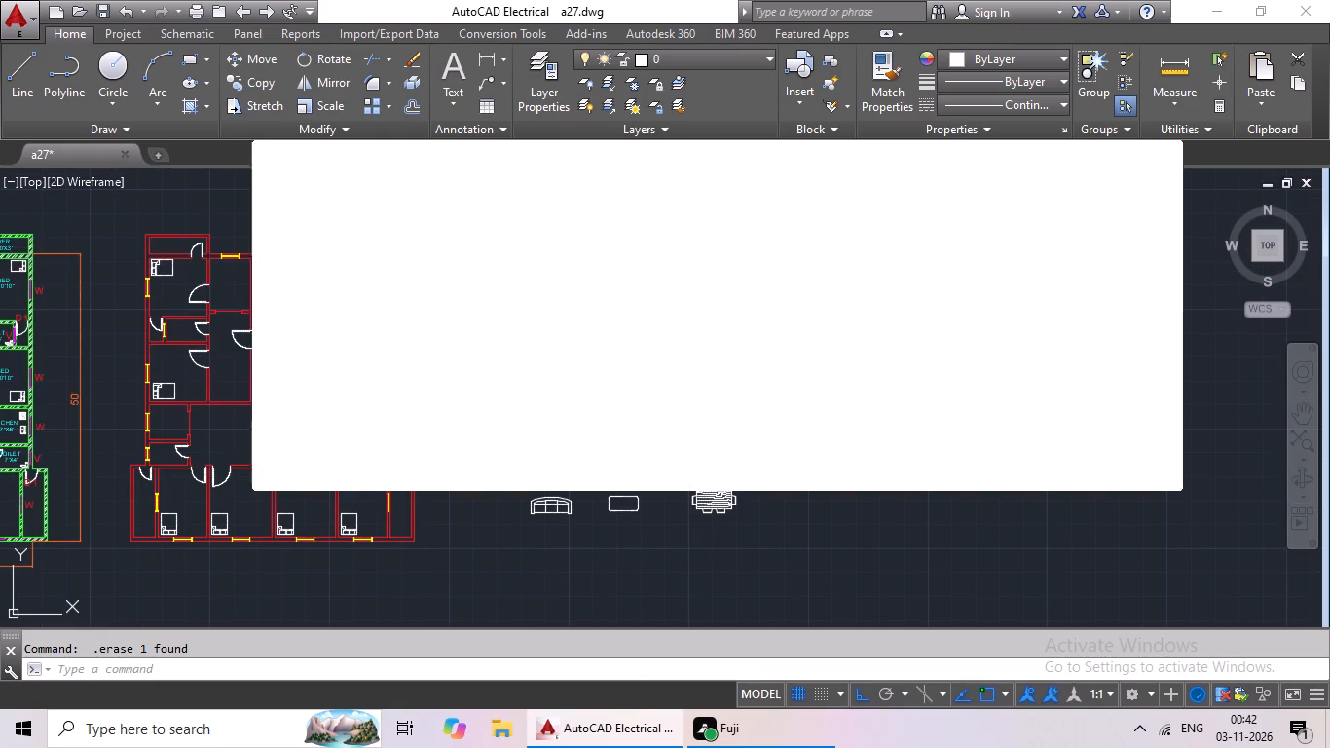
{"action": "key", "text": "space"}
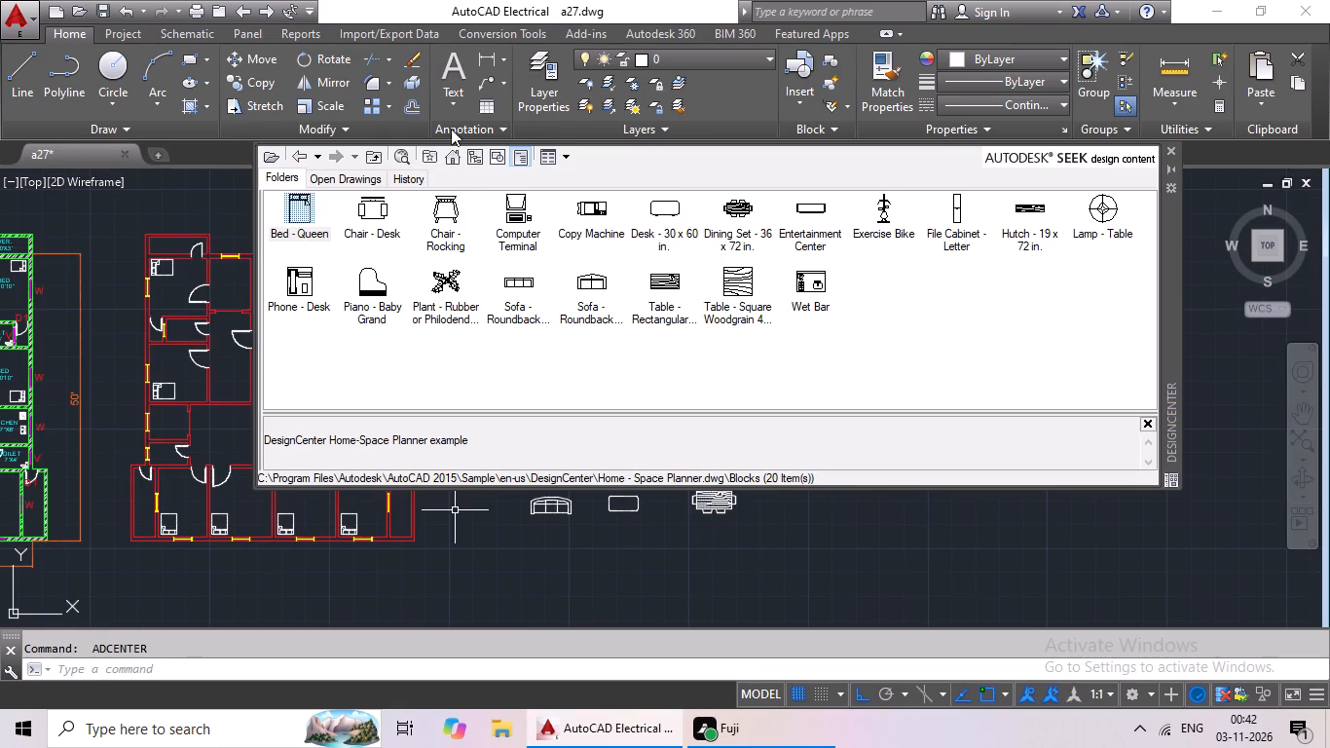
{"action": "left_click", "coordinate": [451, 150]}
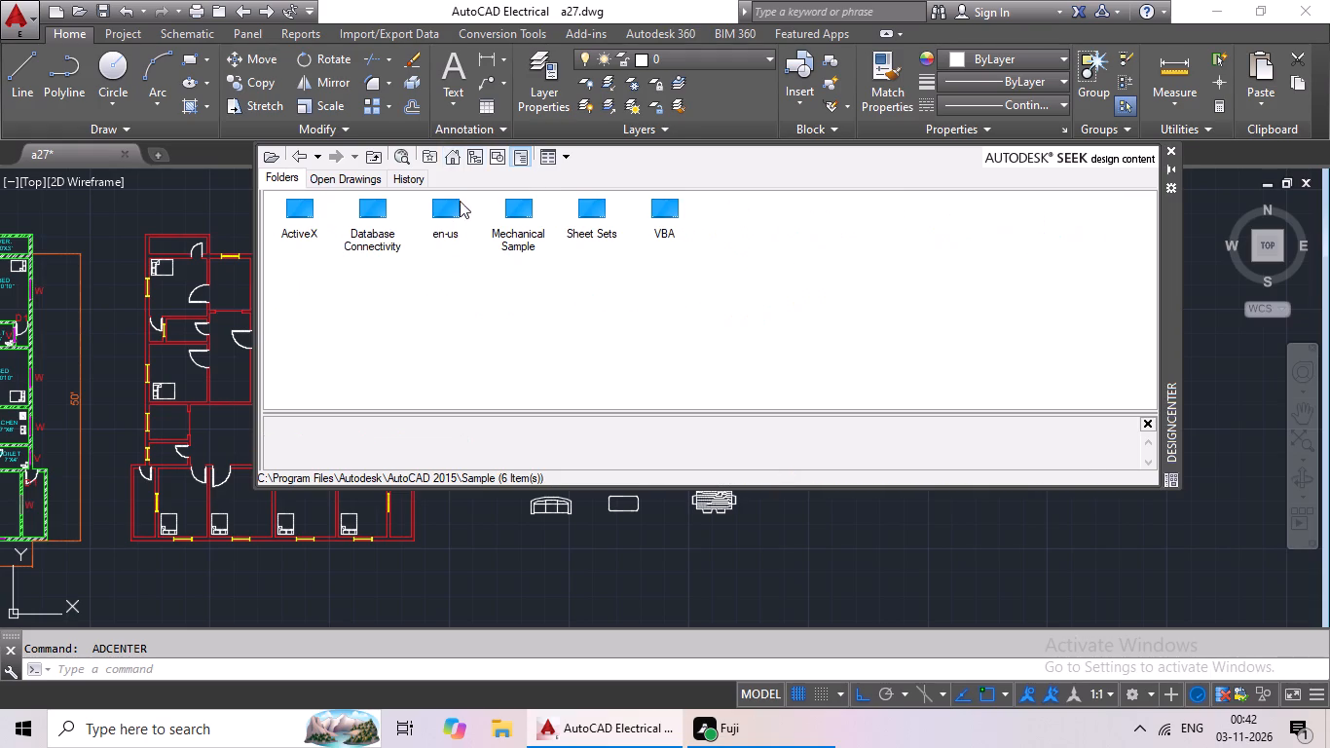
{"action": "double_click", "coordinate": [425, 221]}
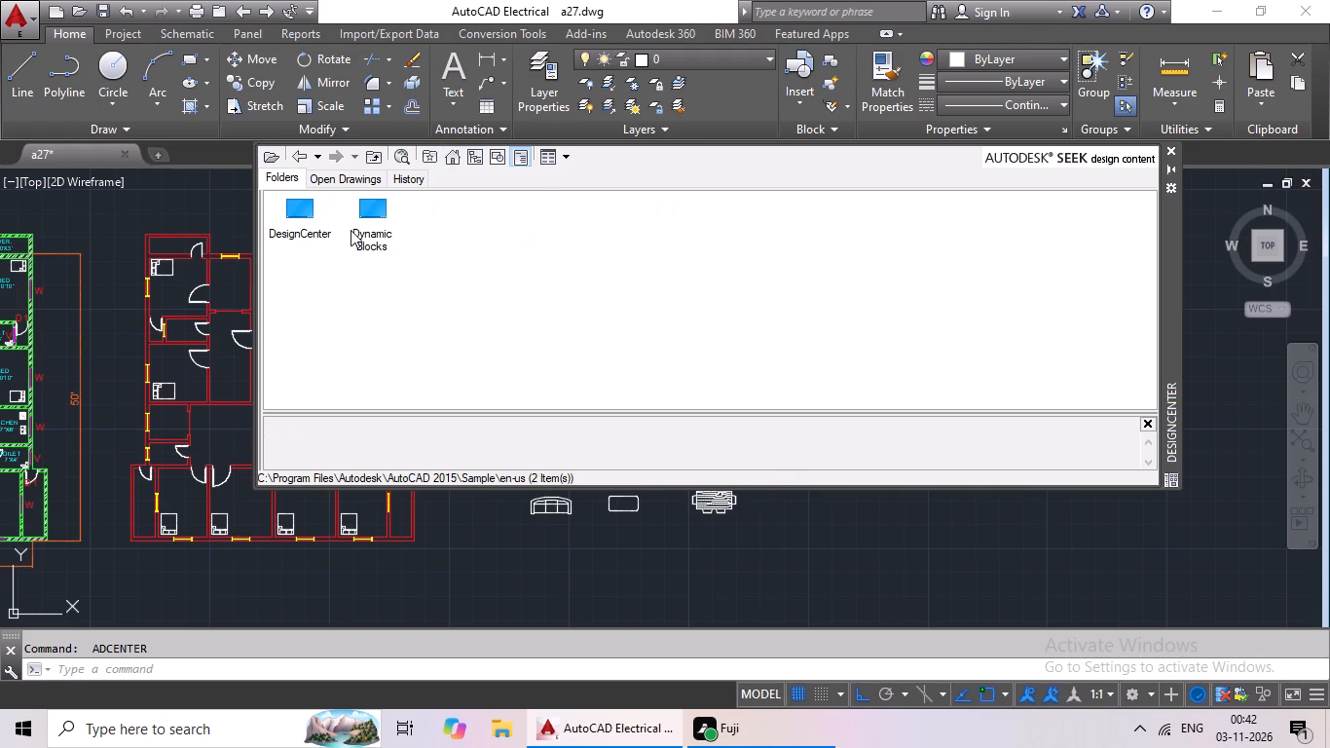
{"action": "double_click", "coordinate": [310, 233]}
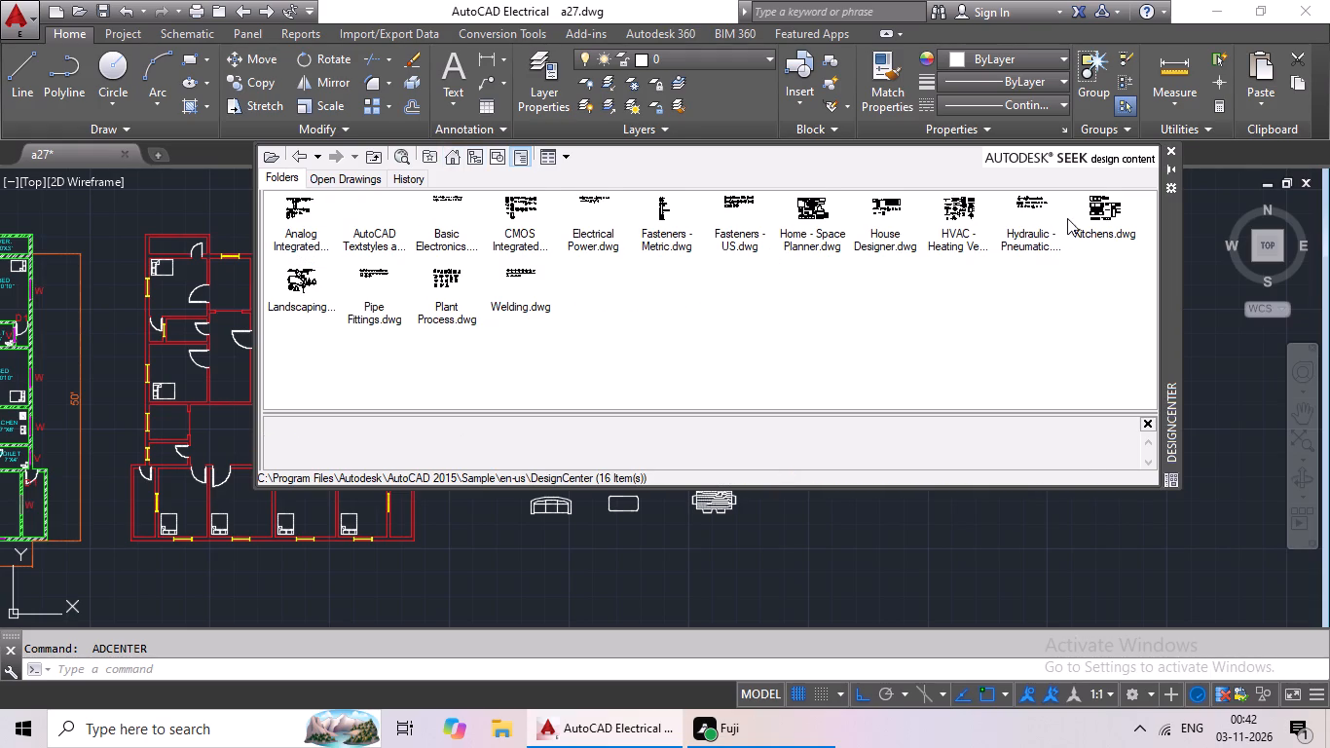
{"action": "double_click", "coordinate": [899, 242]}
{"action": "double_click", "coordinate": [297, 224]}
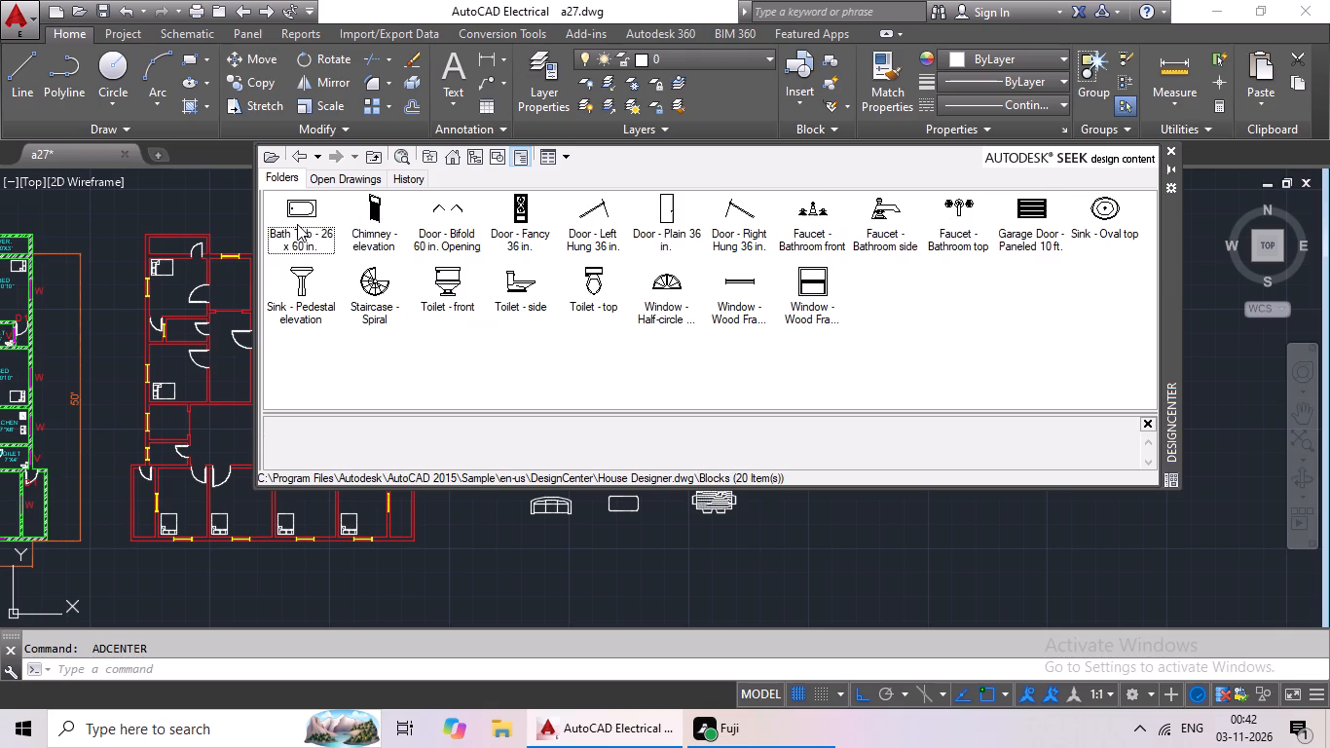
{"action": "double_click", "coordinate": [521, 279]}
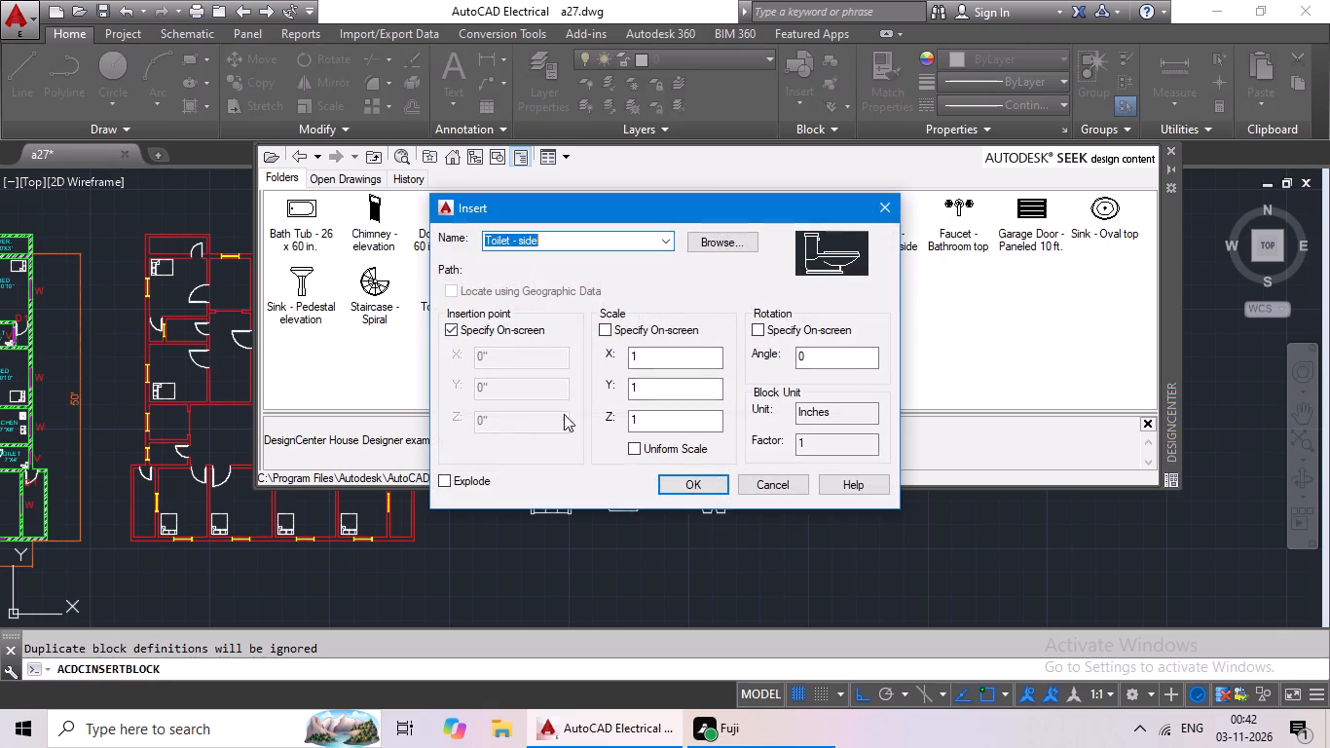
{"action": "left_click", "coordinate": [709, 488]}
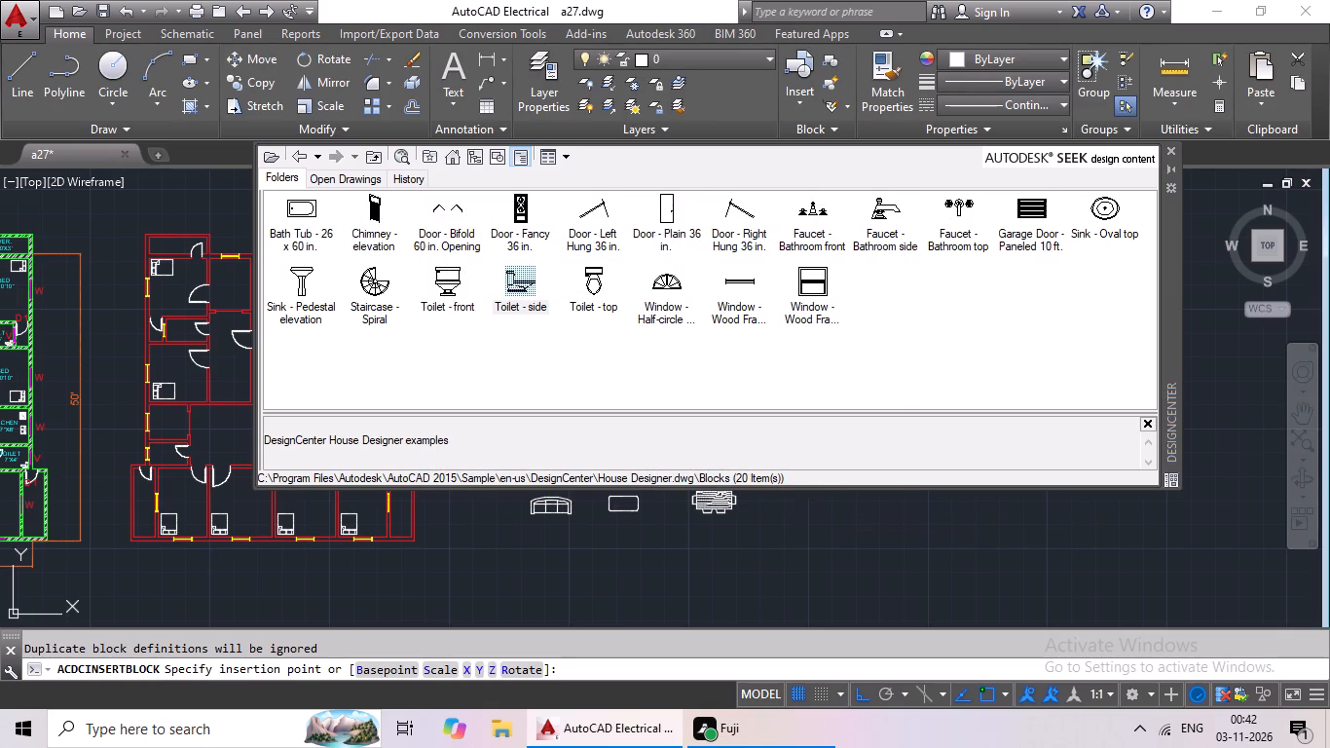
{"action": "left_click", "coordinate": [795, 509]}
{"action": "left_click", "coordinate": [1169, 152]}
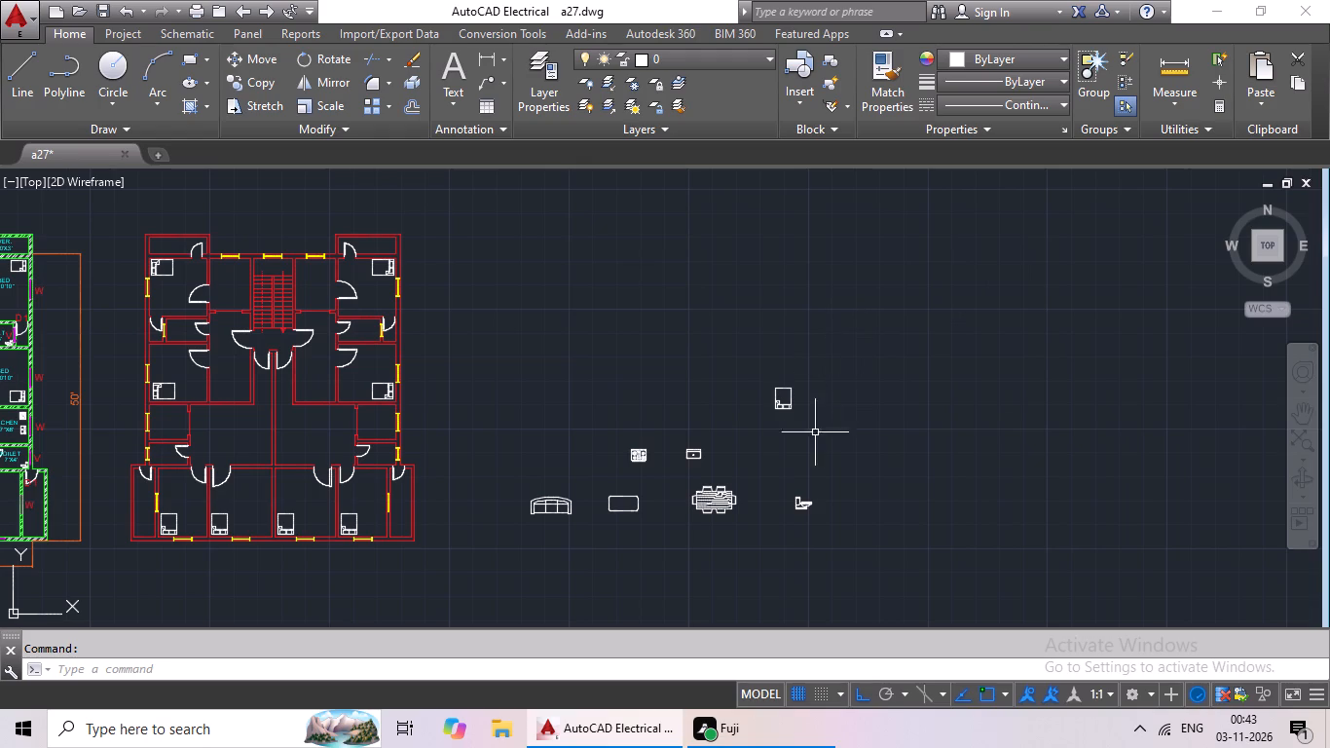
Scale the four-burner stove block down by reference from its left edge midpoint to a width of about 1'-5".
{"action": "middle_click_drag", "start_coordinate": [769, 449], "coordinate": [795, 419]}
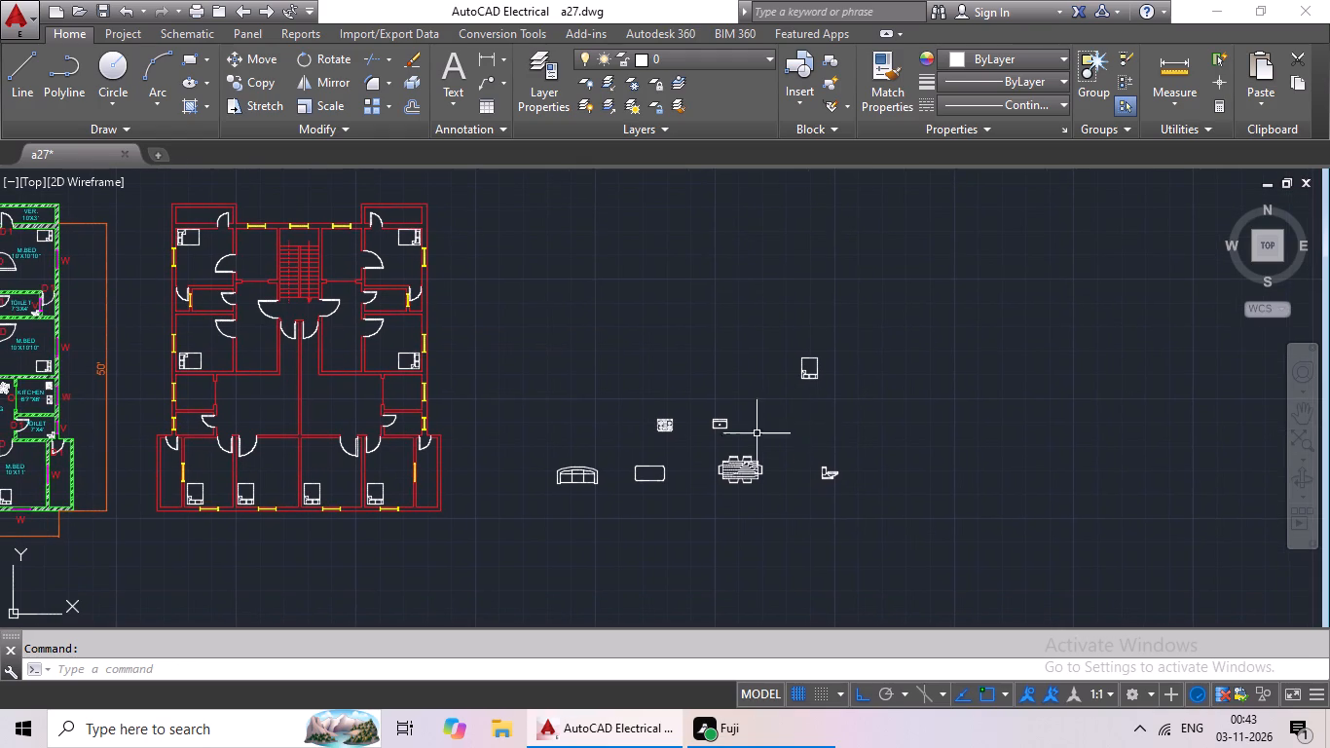
{"action": "middle_click_drag", "start_coordinate": [664, 392], "coordinate": [681, 365]}
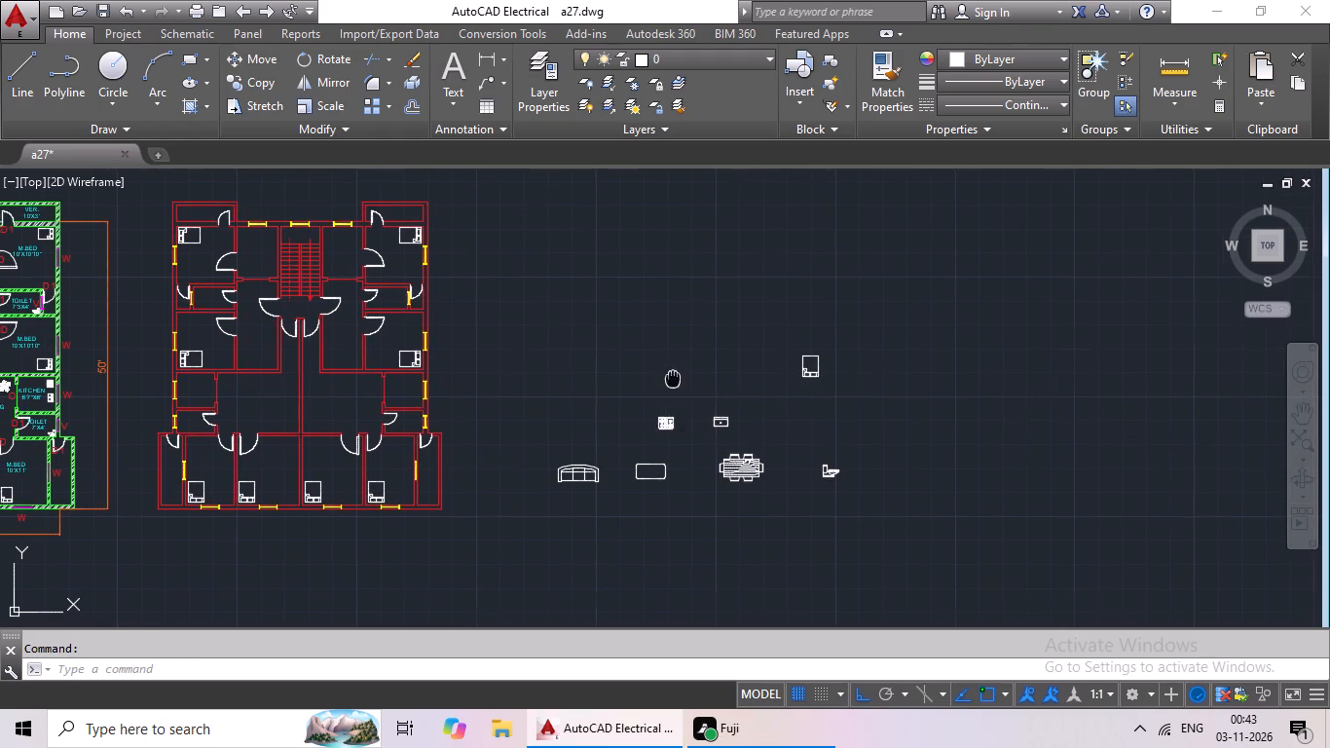
{"action": "middle_click_drag", "start_coordinate": [681, 365], "coordinate": [696, 337]}
{"action": "scroll", "coordinate": [682, 389], "scroll_direction": "up", "scroll_amount": 4}
{"action": "middle_click_drag", "start_coordinate": [716, 387], "coordinate": [692, 454]}
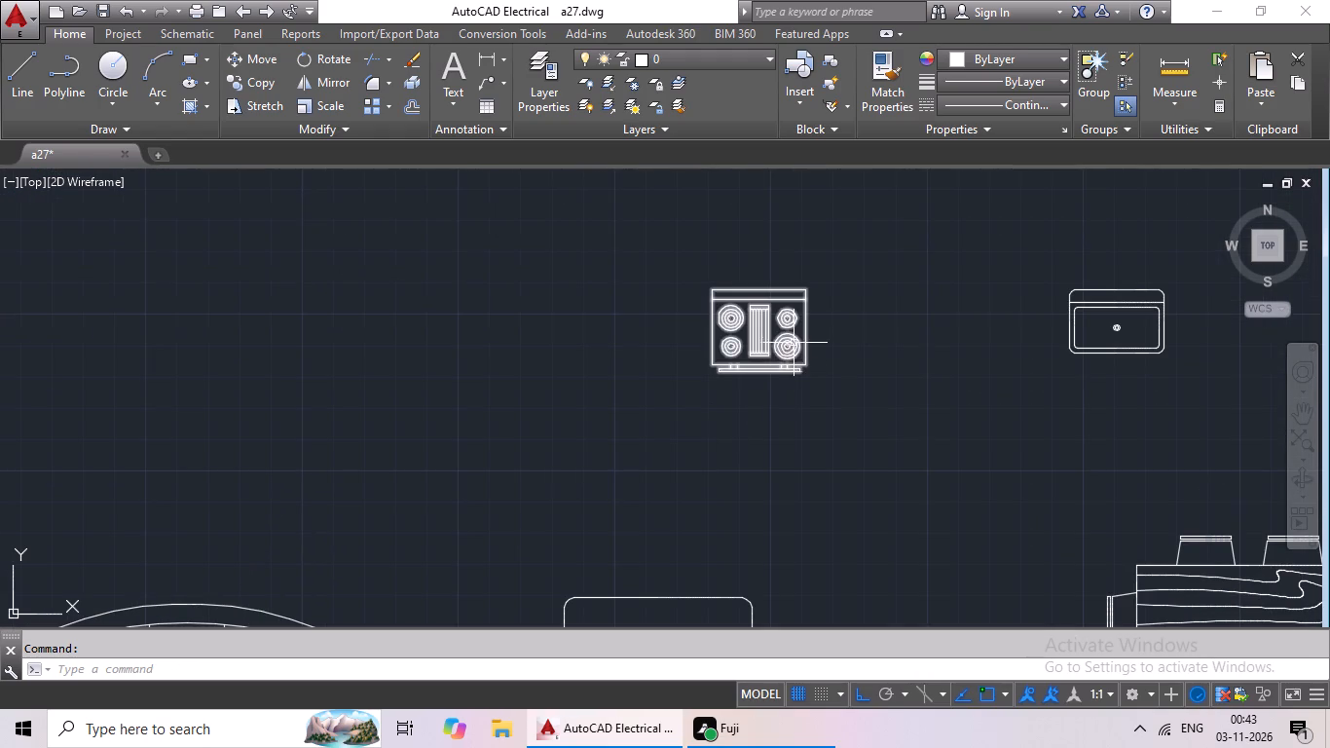
{"action": "left_click", "coordinate": [796, 321]}
{"action": "middle_click_drag", "start_coordinate": [831, 351], "coordinate": [771, 397]}
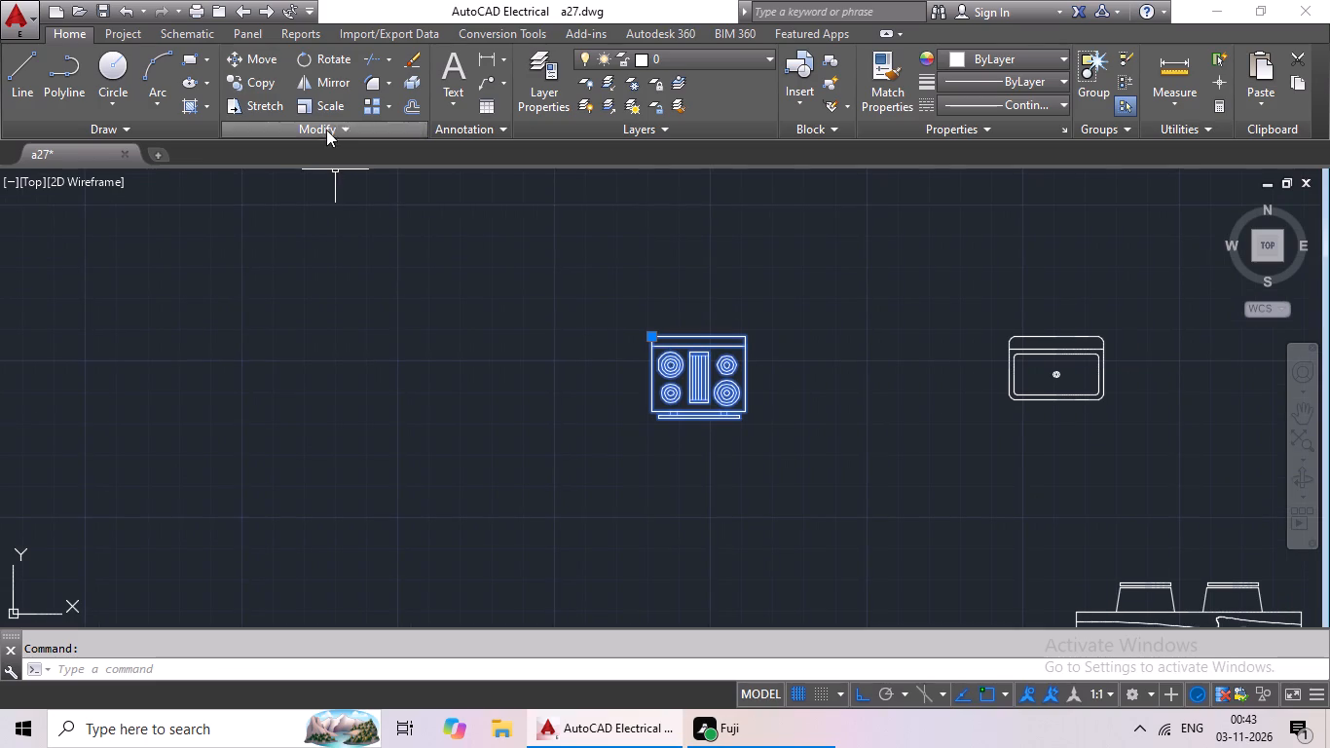
{"action": "left_click", "coordinate": [318, 102]}
{"action": "scroll", "coordinate": [639, 374], "scroll_direction": "up", "scroll_amount": 1}
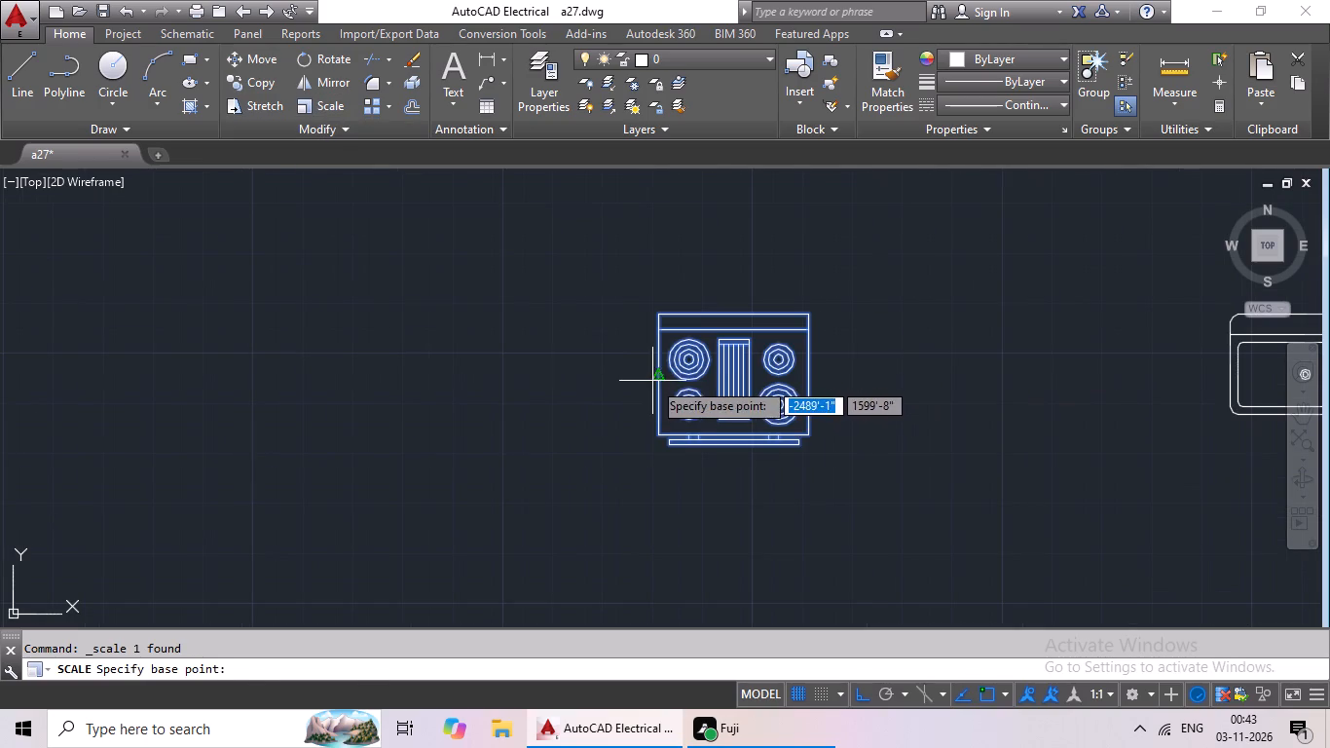
{"action": "left_click", "coordinate": [655, 376]}
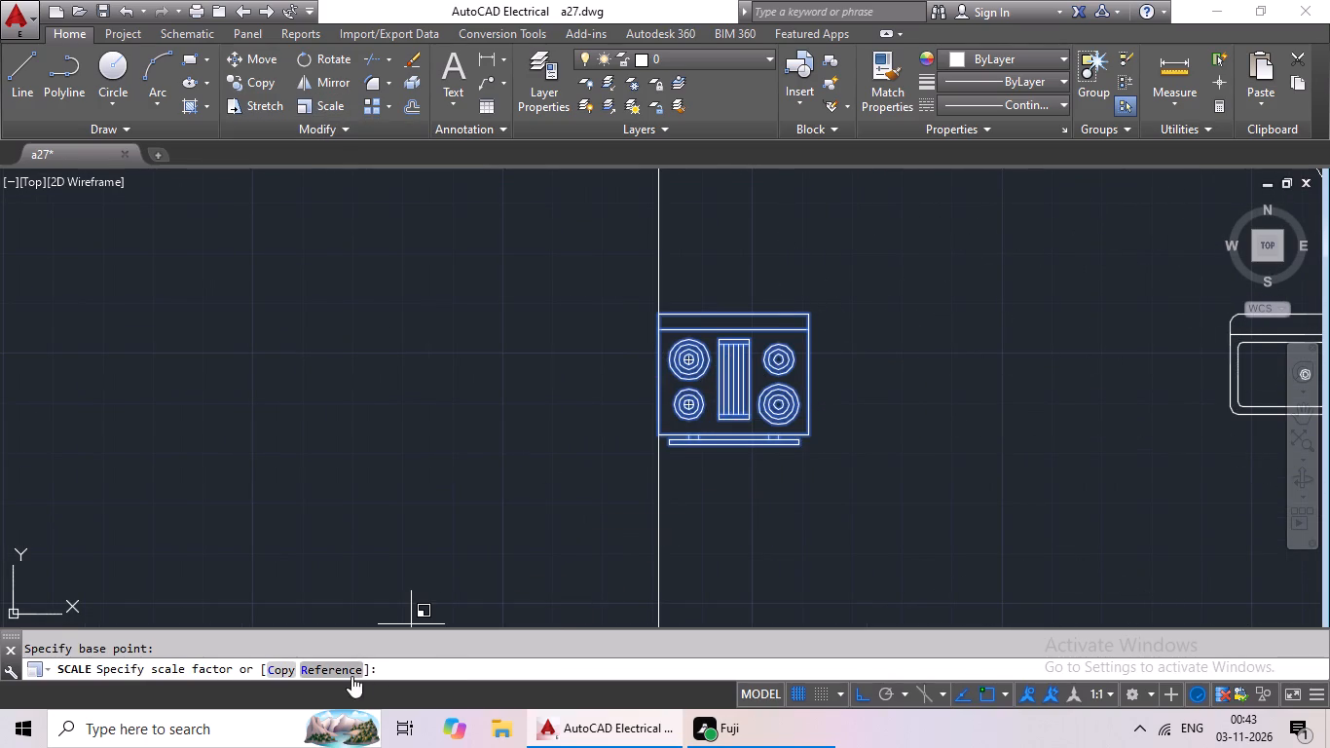
{"action": "left_click", "coordinate": [351, 676]}
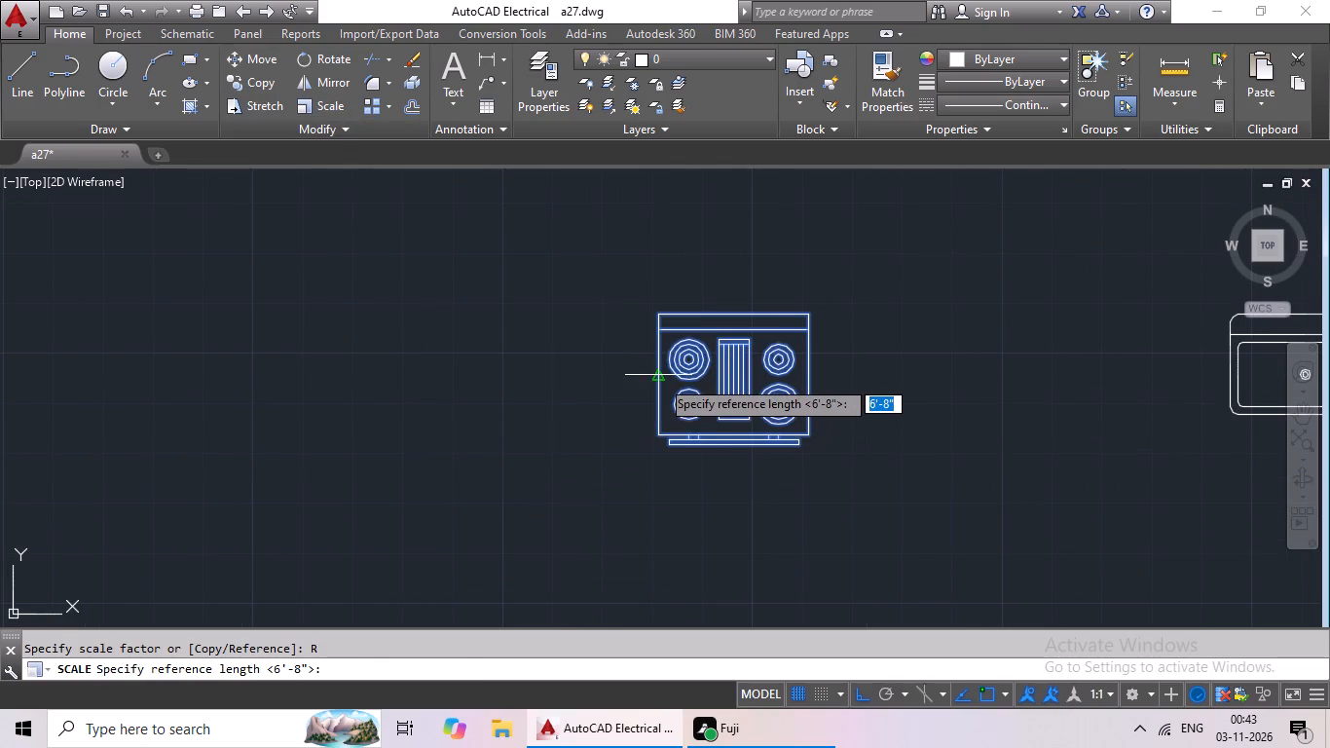
{"action": "left_click_drag", "start_coordinate": [660, 378], "coordinate": [669, 377]}
{"action": "left_click_drag", "start_coordinate": [806, 377], "coordinate": [759, 382]}
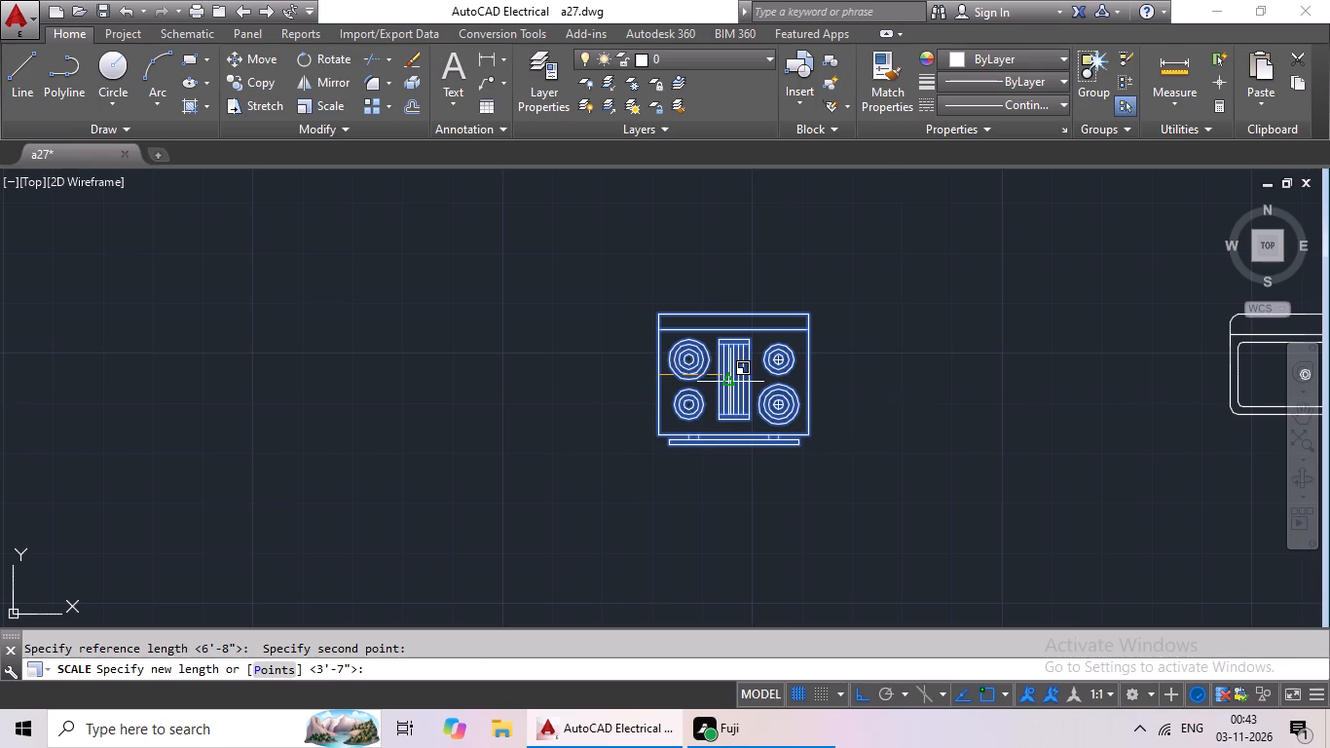
{"action": "left_click", "coordinate": [742, 386]}
Scale the sink block down by reference from its left edge midpoint to roughly the resized stove's width.
{"action": "middle_click_drag", "start_coordinate": [877, 395], "coordinate": [703, 432]}
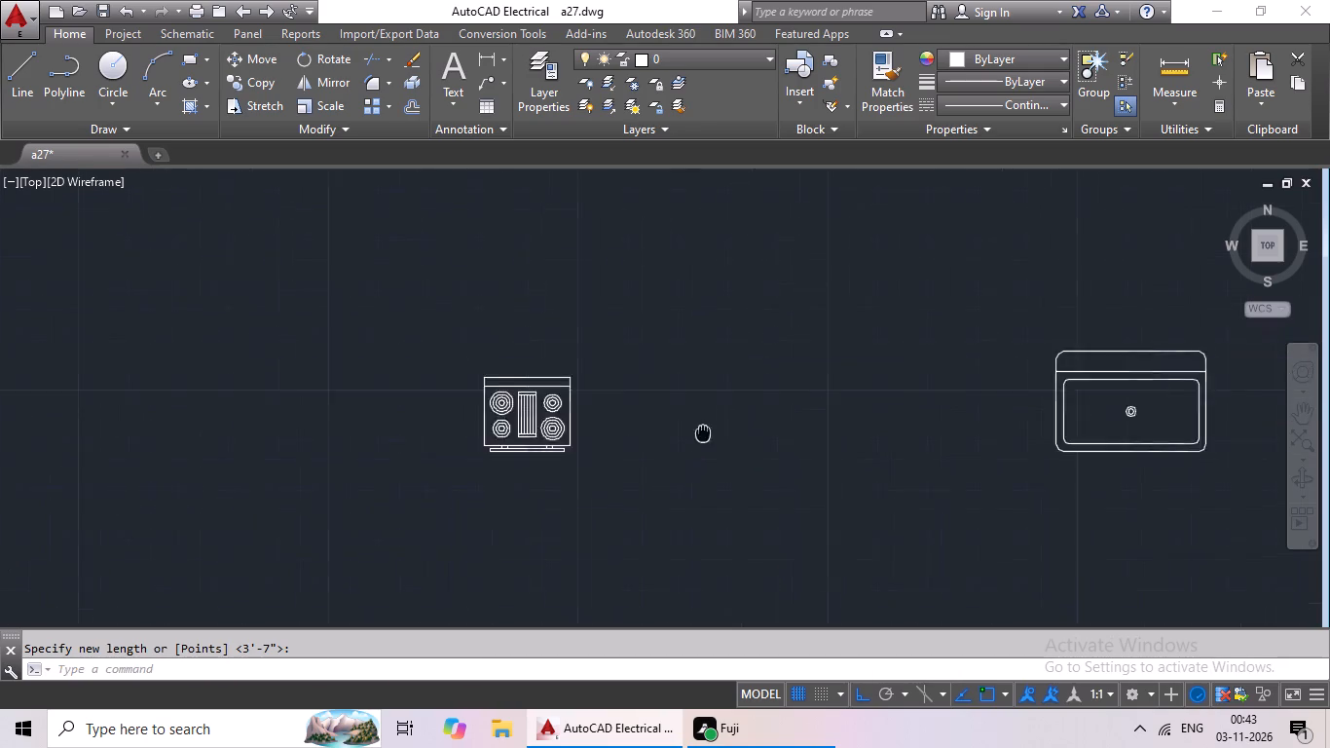
{"action": "scroll", "coordinate": [706, 416], "scroll_direction": "down", "scroll_amount": 2}
{"action": "middle_click_drag", "start_coordinate": [718, 399], "coordinate": [621, 397]}
{"action": "scroll", "coordinate": [778, 404], "scroll_direction": "up", "scroll_amount": 2}
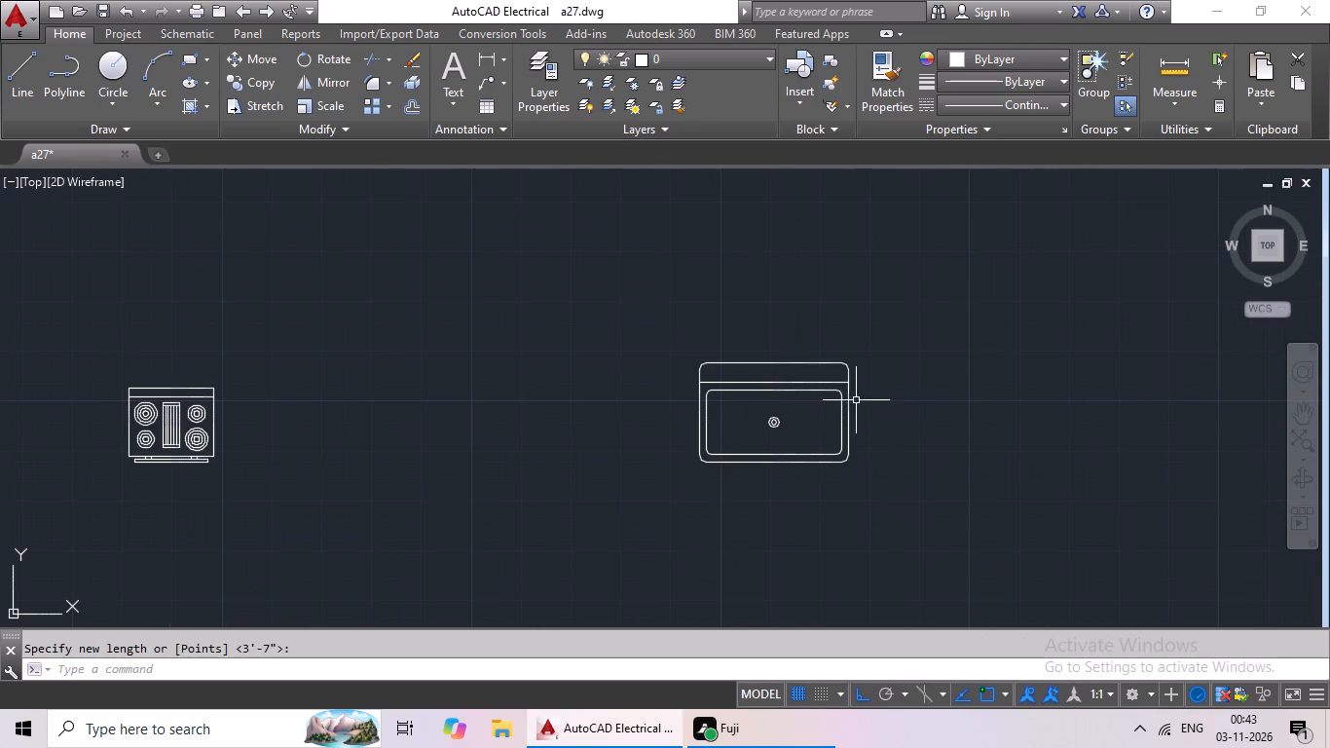
{"action": "left_click", "coordinate": [850, 403]}
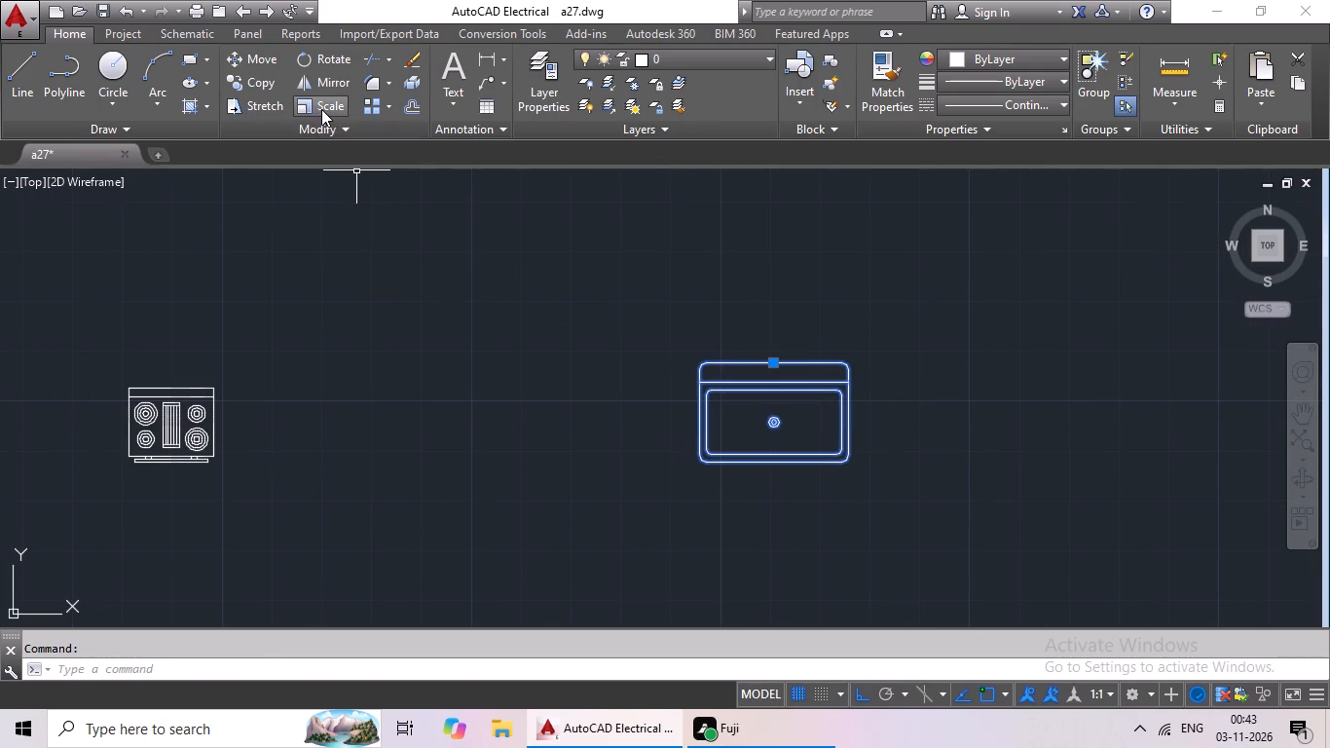
{"action": "left_click", "coordinate": [322, 108]}
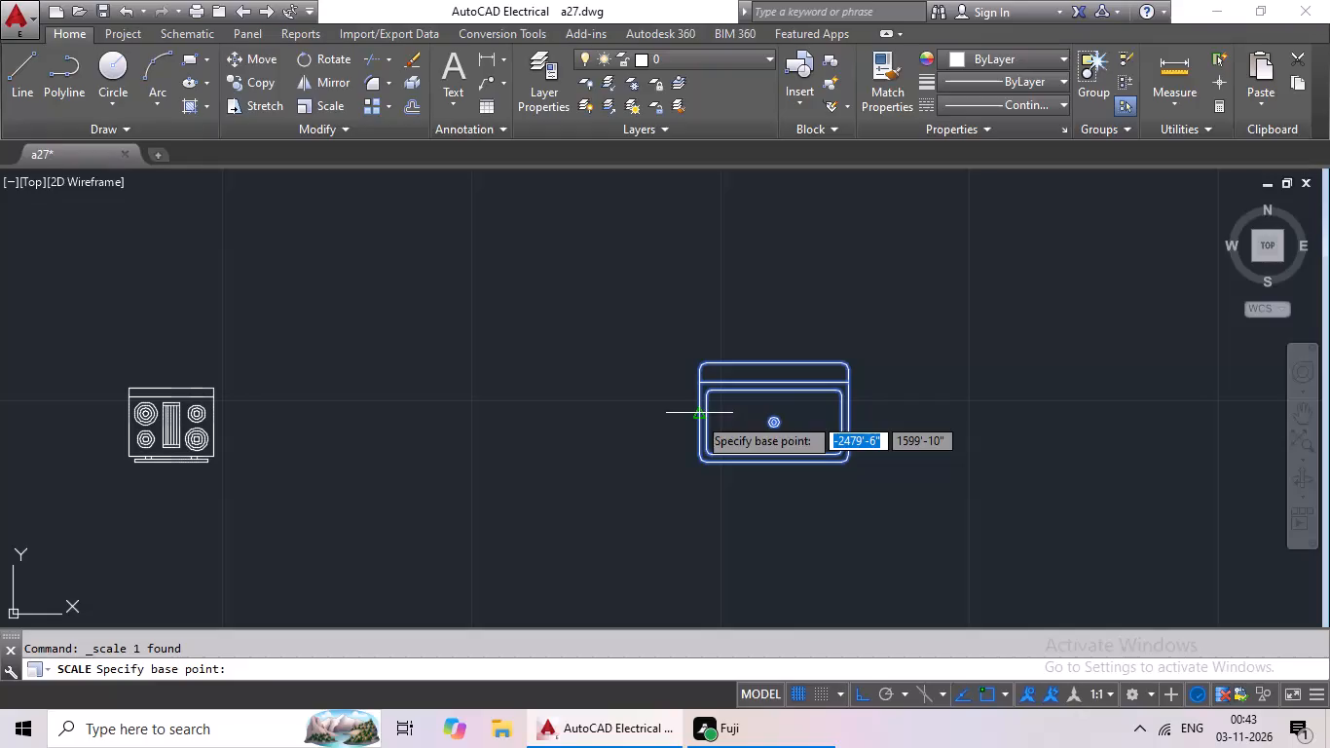
{"action": "left_click", "coordinate": [697, 416]}
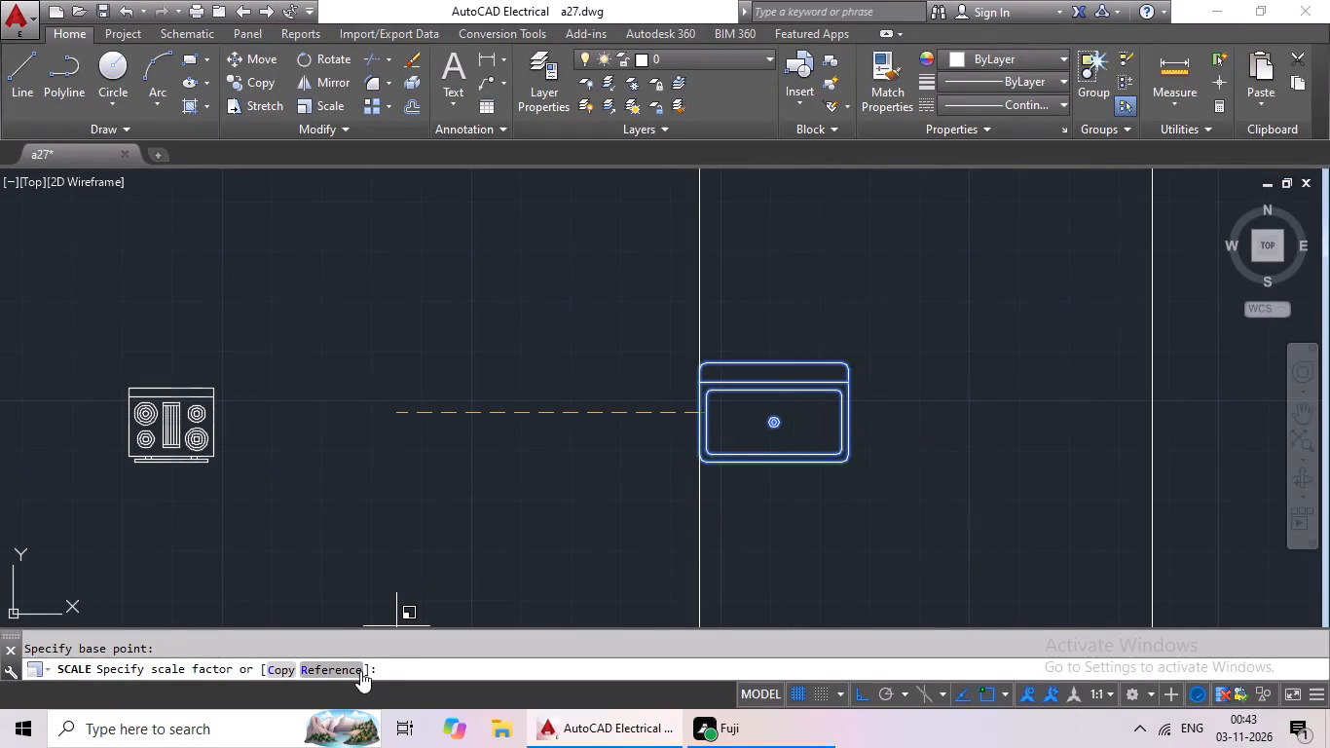
{"action": "left_click", "coordinate": [360, 671]}
{"action": "left_click", "coordinate": [697, 411]}
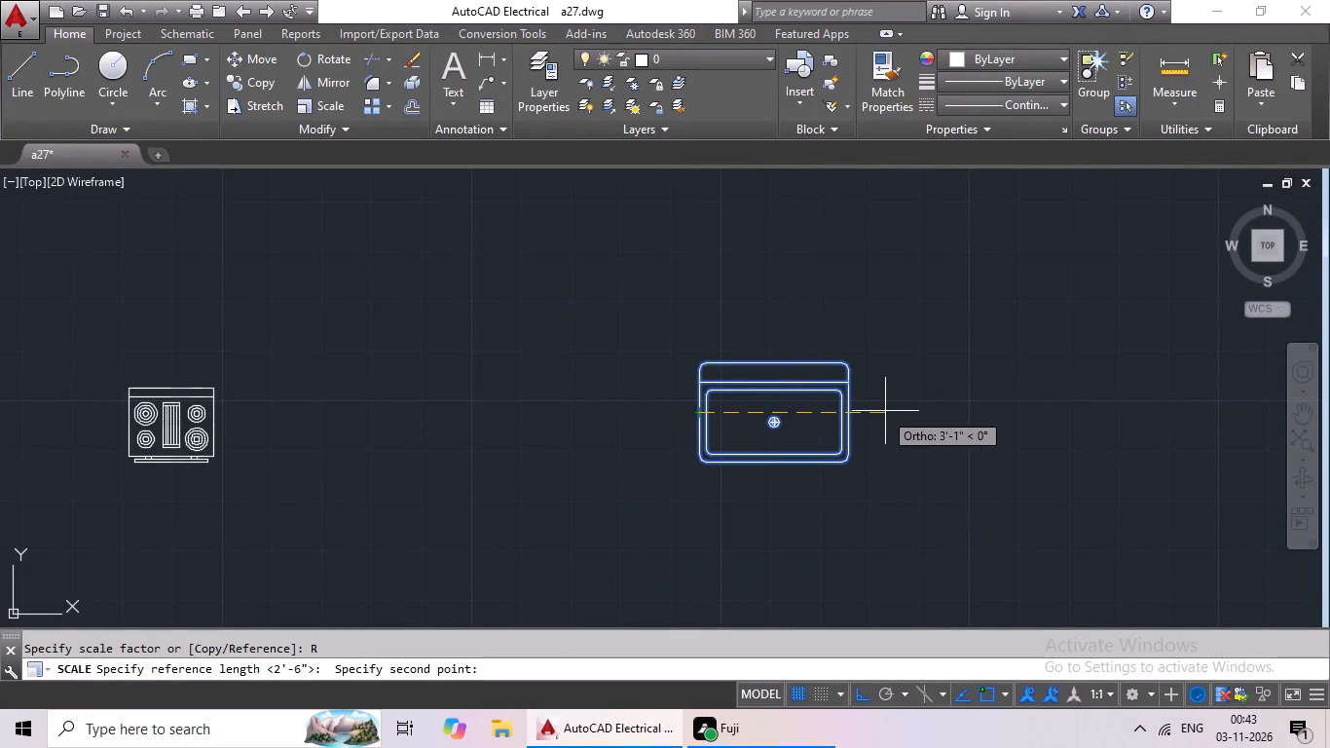
{"action": "left_click_drag", "start_coordinate": [848, 418], "coordinate": [827, 420]}
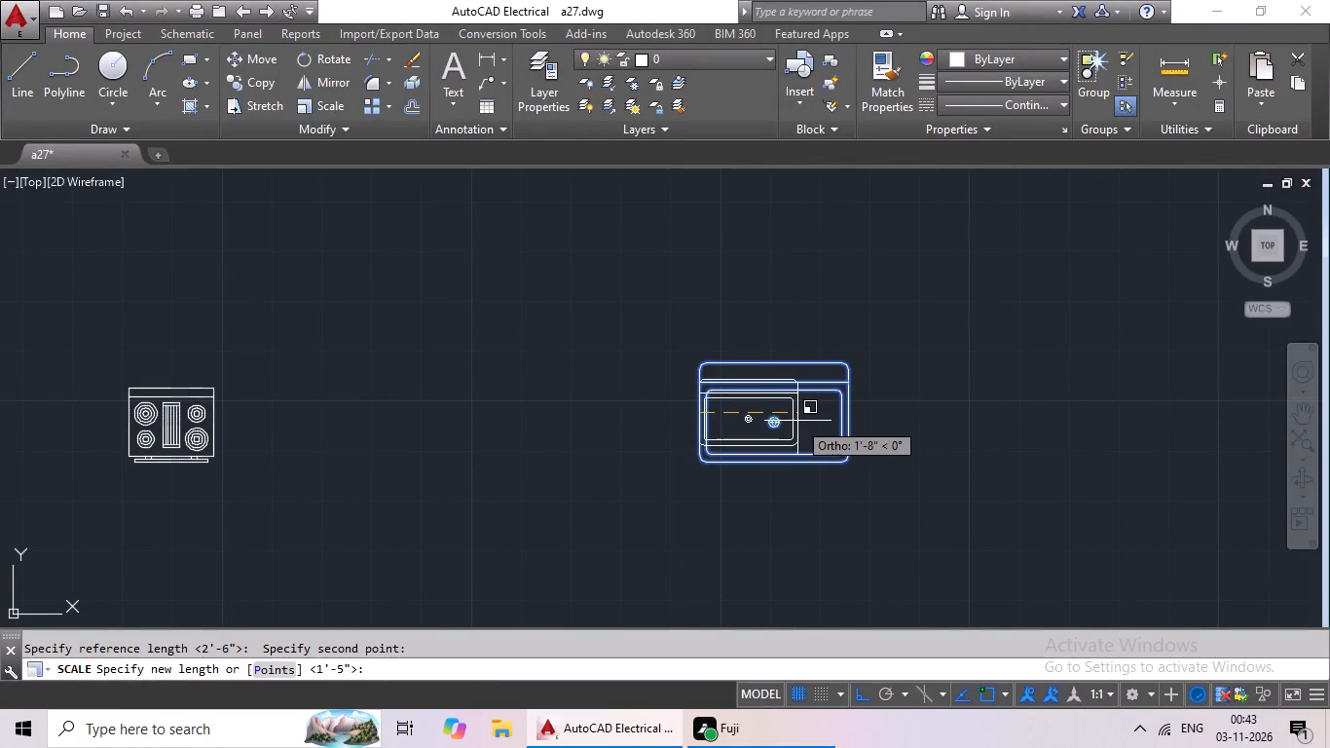
{"action": "left_click", "coordinate": [785, 424]}
{"action": "scroll", "coordinate": [795, 418], "scroll_direction": "down", "scroll_amount": 3}
{"action": "scroll", "coordinate": [699, 433], "scroll_direction": "down", "scroll_amount": 2}
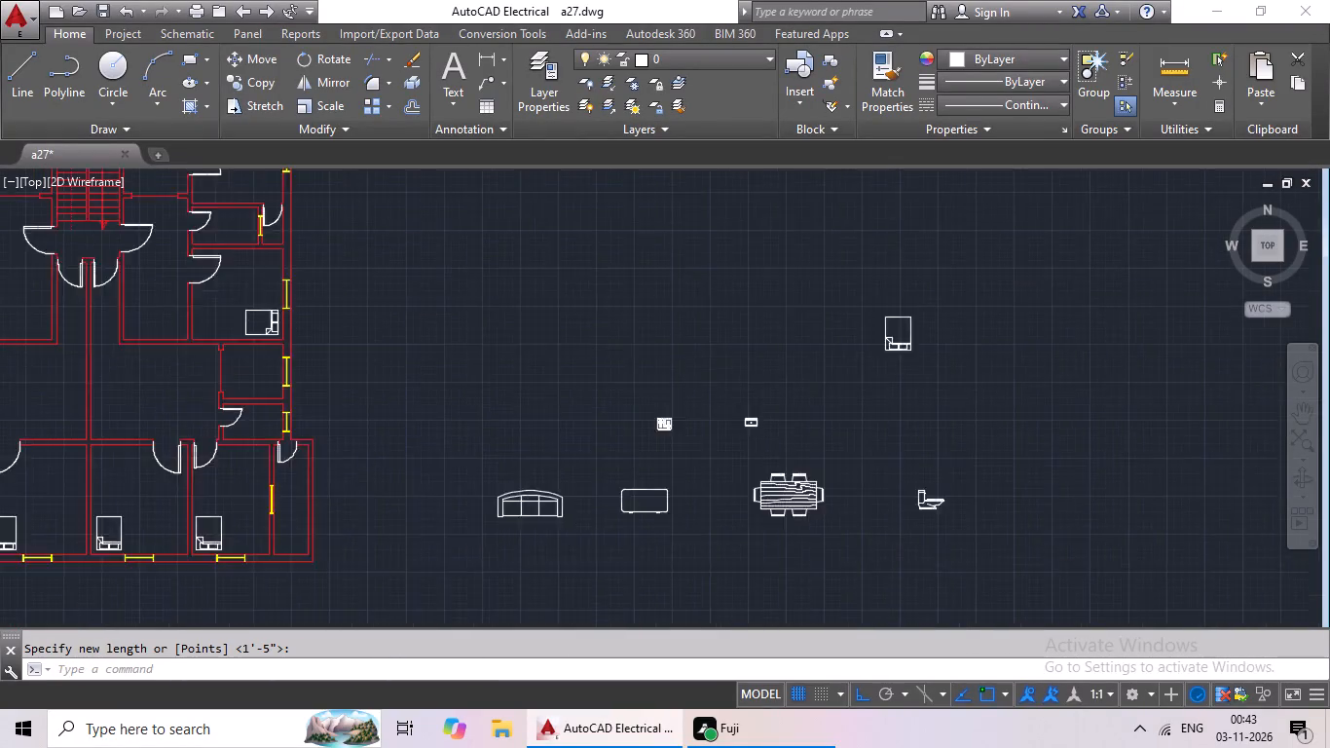
Copy the resized four-burner stove block into the red plan's upper-left kitchen, just west of the staircase, near the windowed wall.
{"action": "middle_click_drag", "start_coordinate": [653, 426], "coordinate": [779, 398]}
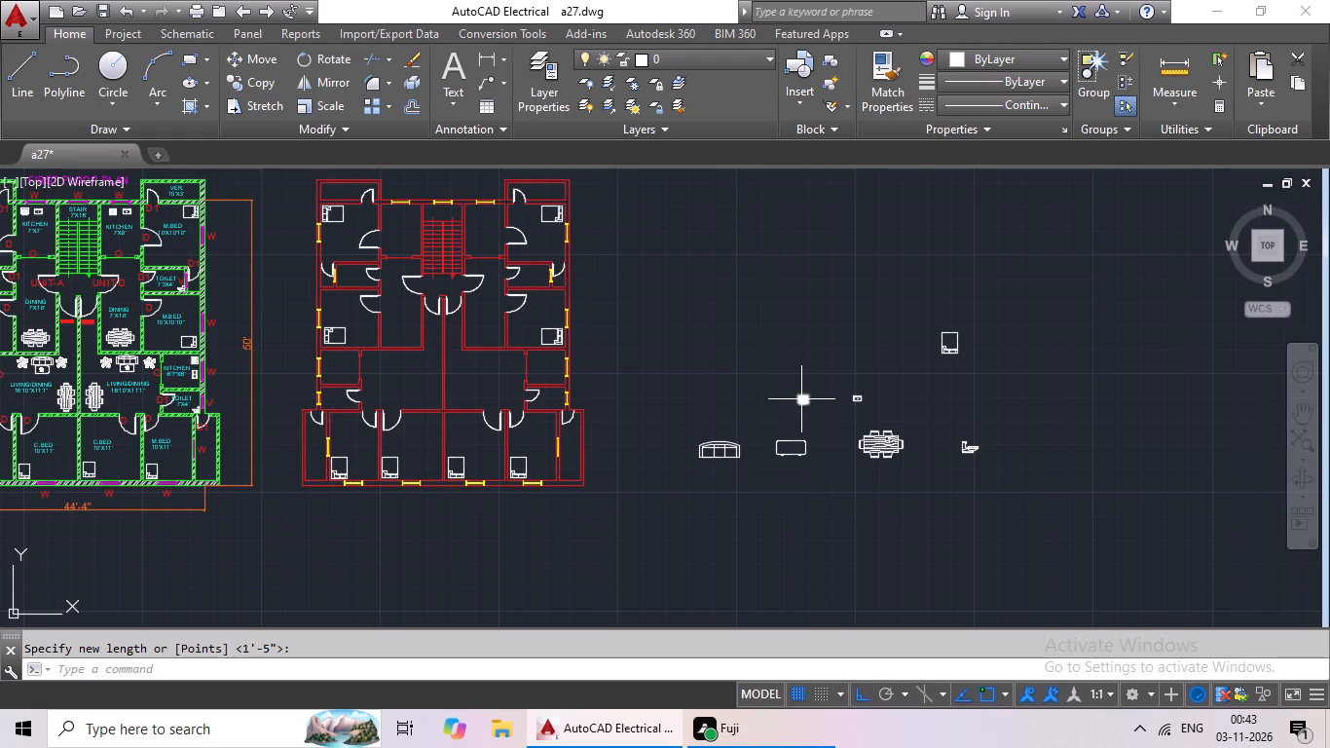
{"action": "left_click", "coordinate": [801, 399]}
{"action": "key", "text": "ctrl+c"}
{"action": "key", "text": "ctrl+v"}
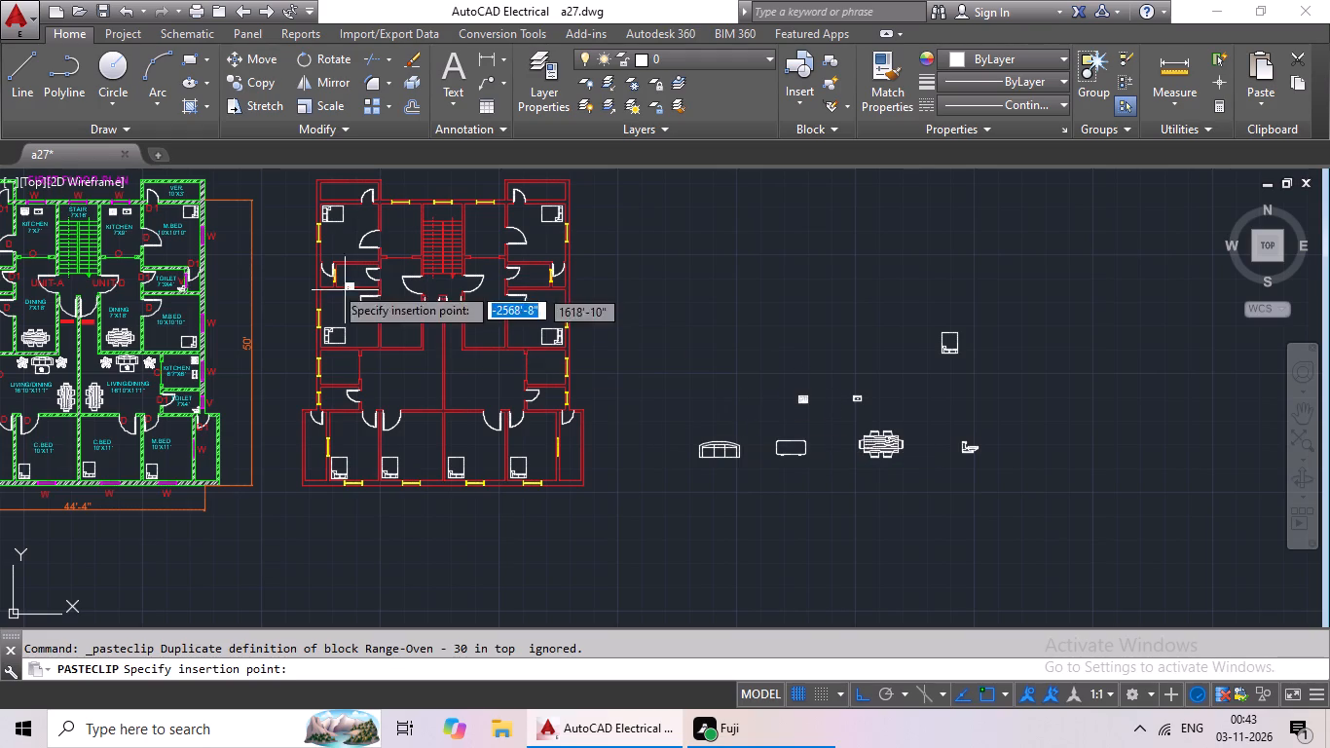
{"action": "scroll", "coordinate": [372, 210], "scroll_direction": "up", "scroll_amount": 6}
{"action": "middle_click_drag", "start_coordinate": [427, 254], "coordinate": [447, 410]}
{"action": "scroll", "coordinate": [446, 401], "scroll_direction": "down", "scroll_amount": 1}
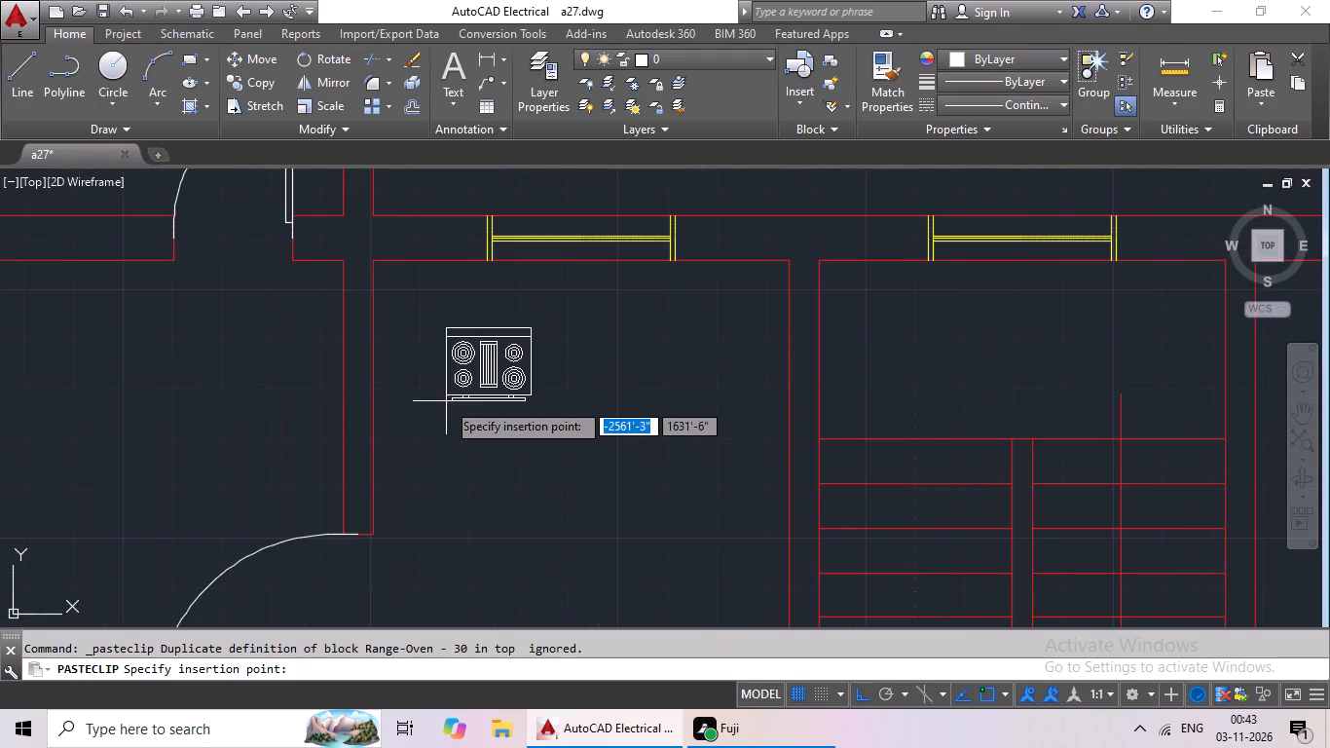
{"action": "left_click", "coordinate": [422, 362]}
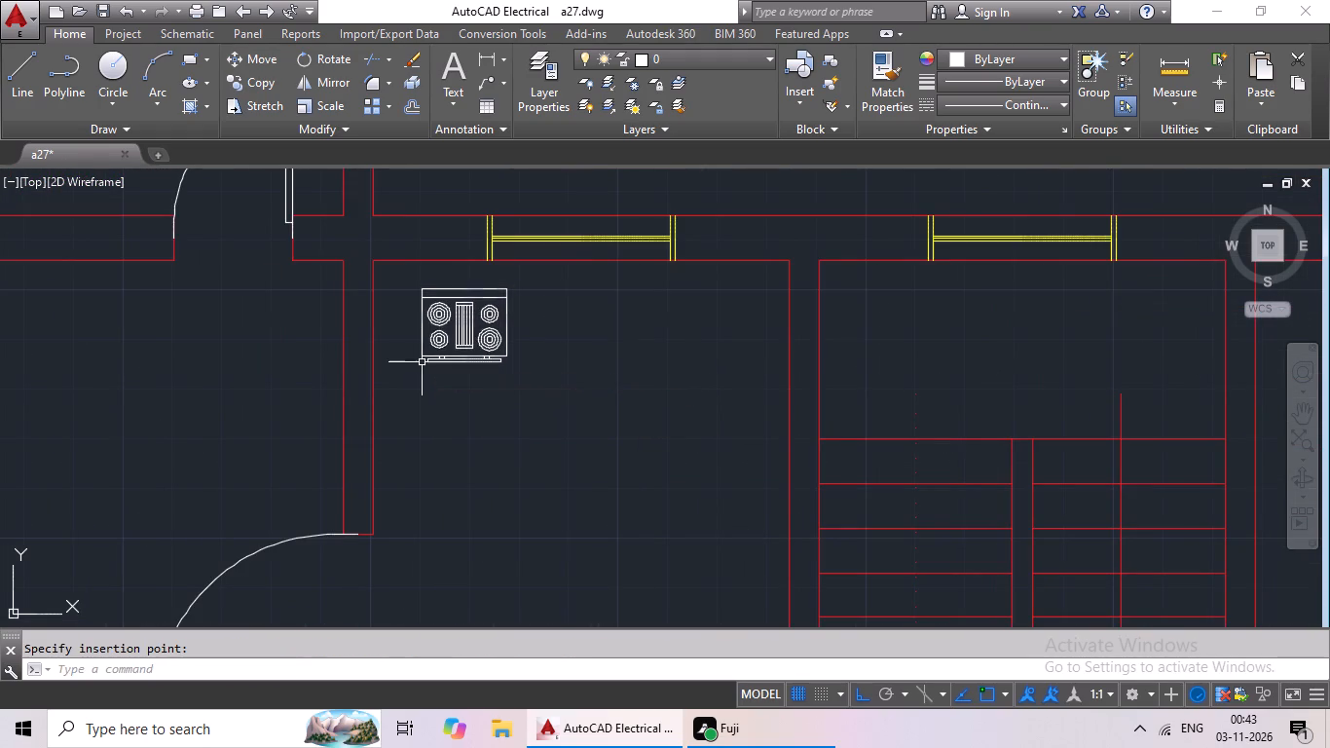
Copy the resized sink block into the same kitchen west of the staircase, beside the stove.
{"action": "scroll", "coordinate": [570, 362], "scroll_direction": "down", "scroll_amount": 2}
{"action": "middle_click_drag", "start_coordinate": [634, 382], "coordinate": [335, 377]}
{"action": "scroll", "coordinate": [962, 513], "scroll_direction": "down", "scroll_amount": 1}
{"action": "middle_click_drag", "start_coordinate": [1026, 519], "coordinate": [520, 489]}
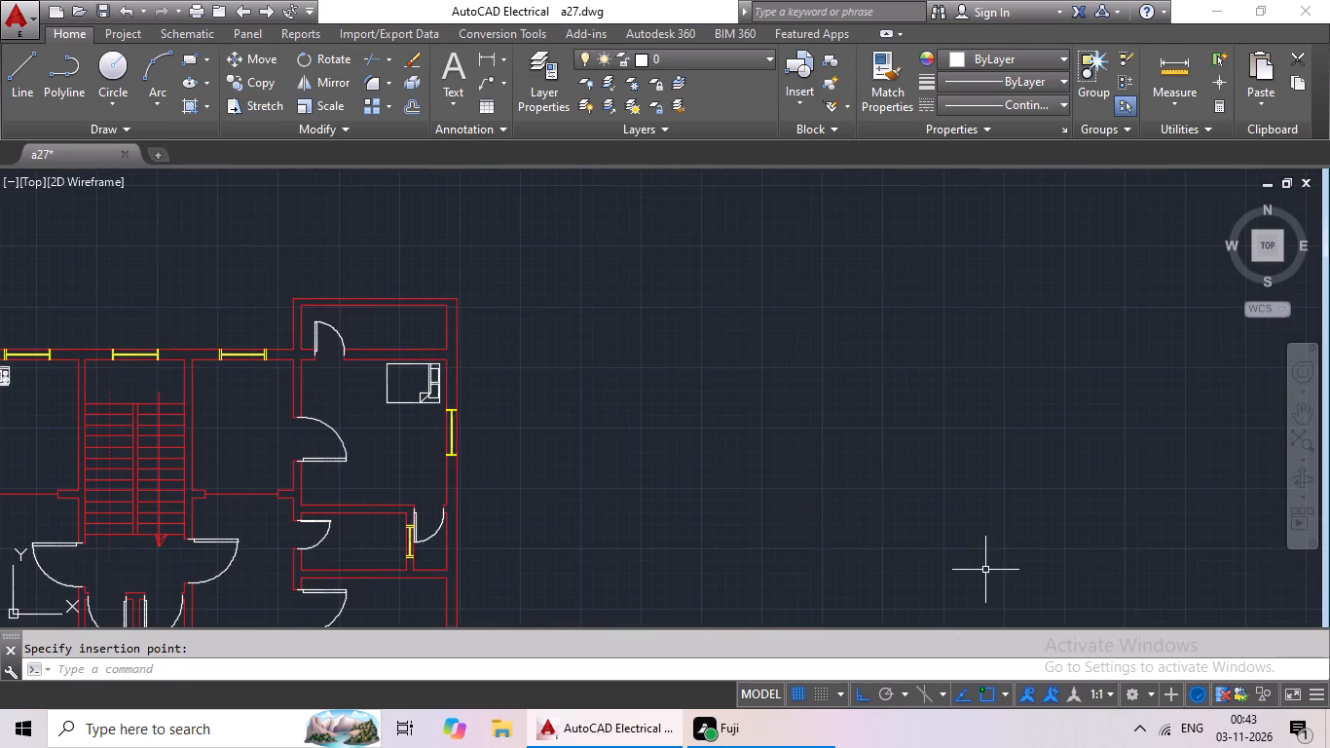
{"action": "scroll", "coordinate": [982, 563], "scroll_direction": "down", "scroll_amount": 2}
{"action": "middle_click_drag", "start_coordinate": [976, 547], "coordinate": [786, 420]}
{"action": "left_click", "coordinate": [877, 542]}
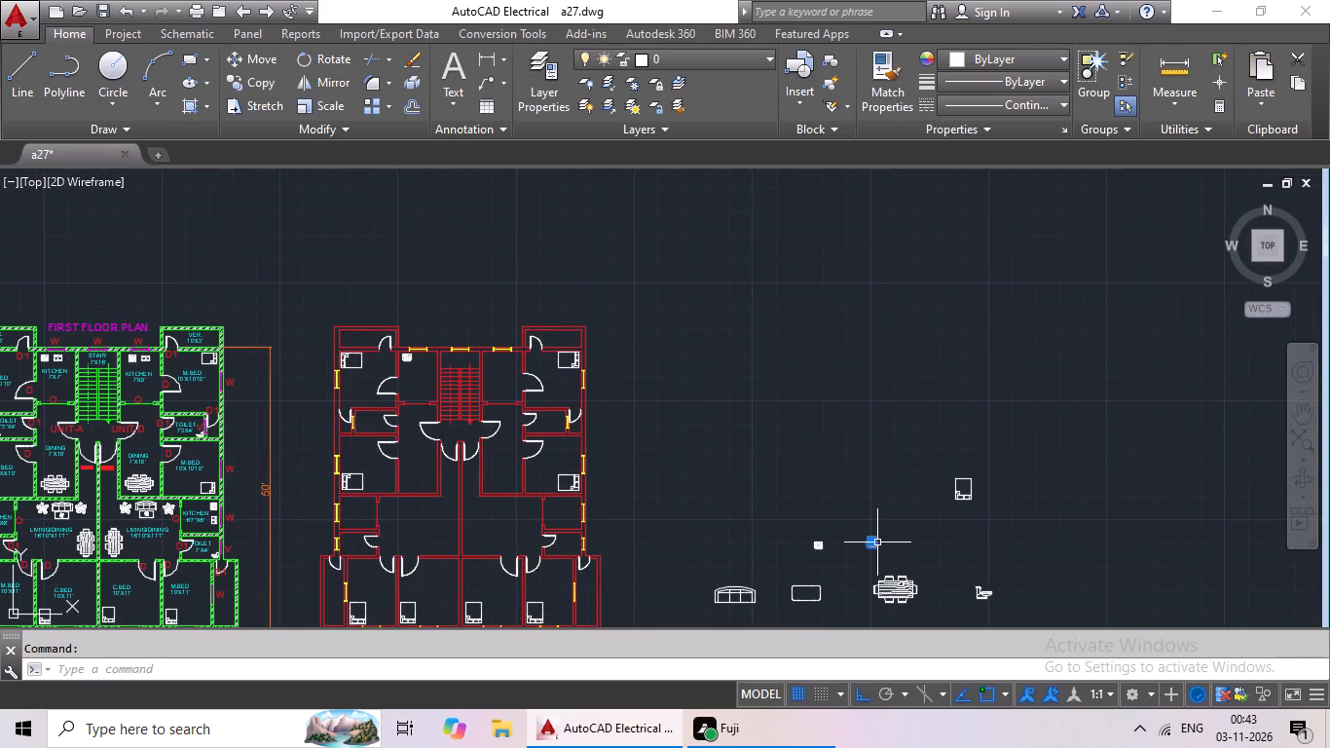
{"action": "key", "text": "ctrl+c"}
{"action": "key", "text": "ctrl+v"}
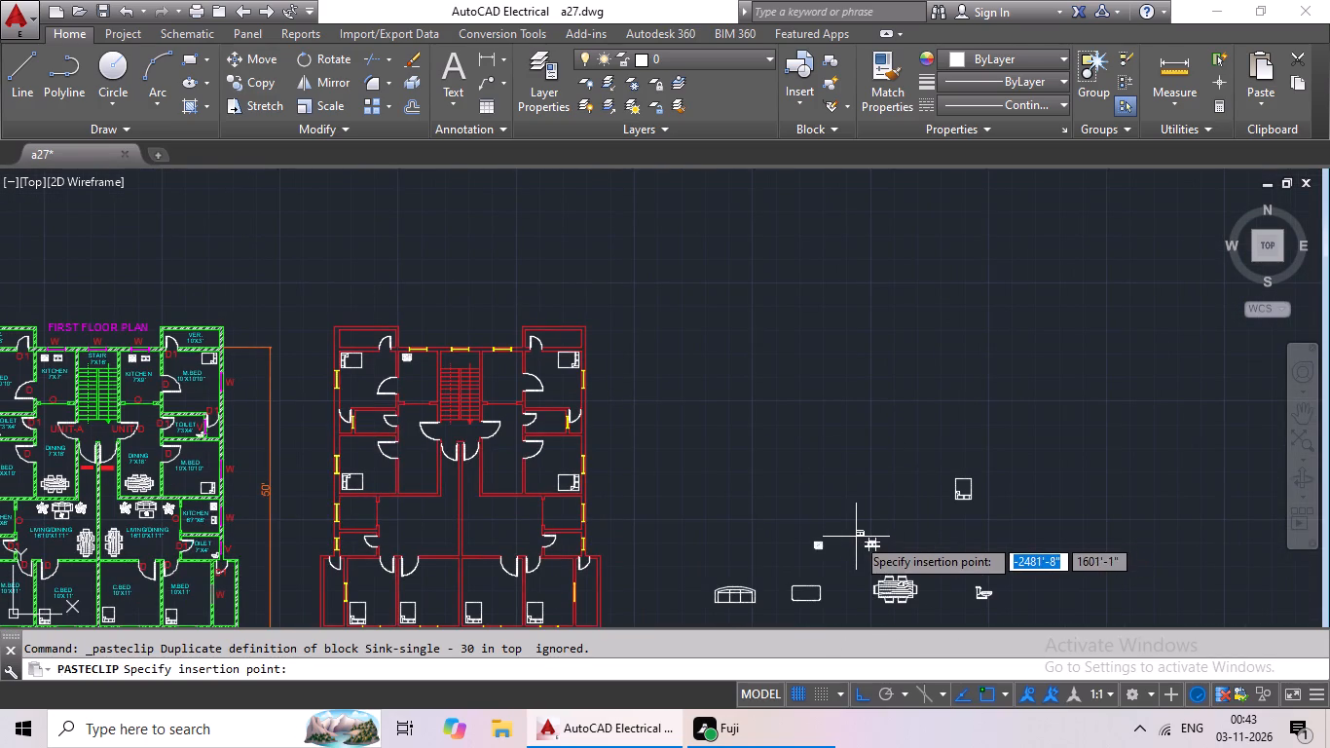
{"action": "scroll", "coordinate": [417, 350], "scroll_direction": "up", "scroll_amount": 4}
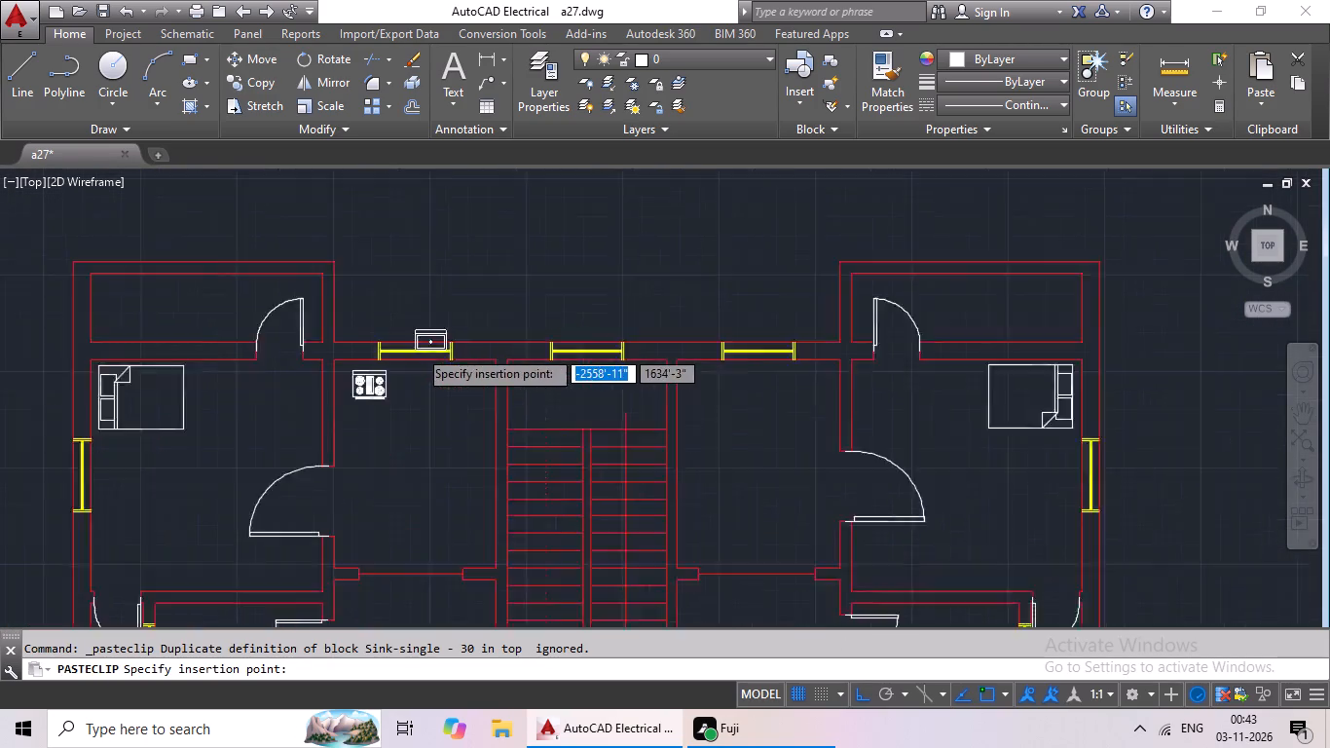
{"action": "scroll", "coordinate": [394, 411], "scroll_direction": "up", "scroll_amount": 2}
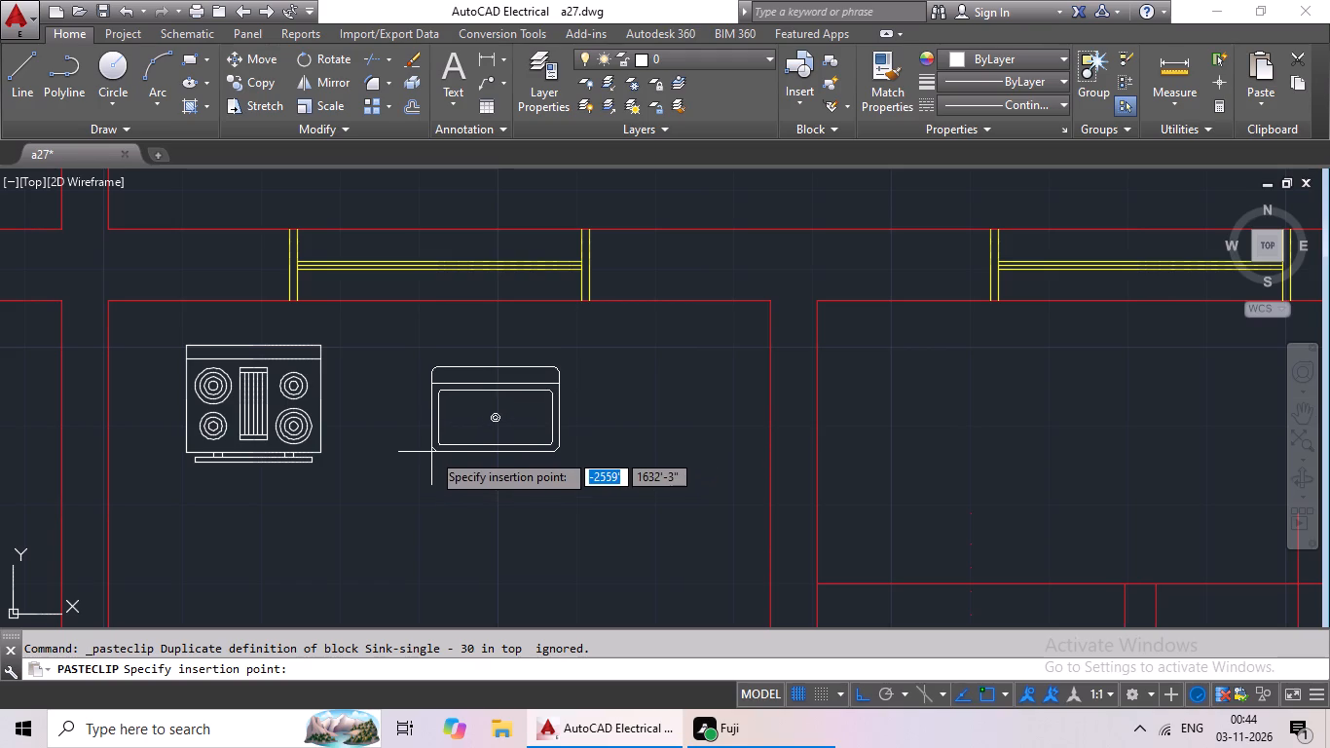
{"action": "left_click", "coordinate": [431, 448]}
Copy the kitchen's stove and sink together into the matching kitchen east of the staircase, along the windowed wall.
{"action": "left_click_drag", "start_coordinate": [352, 329], "coordinate": [216, 338]}
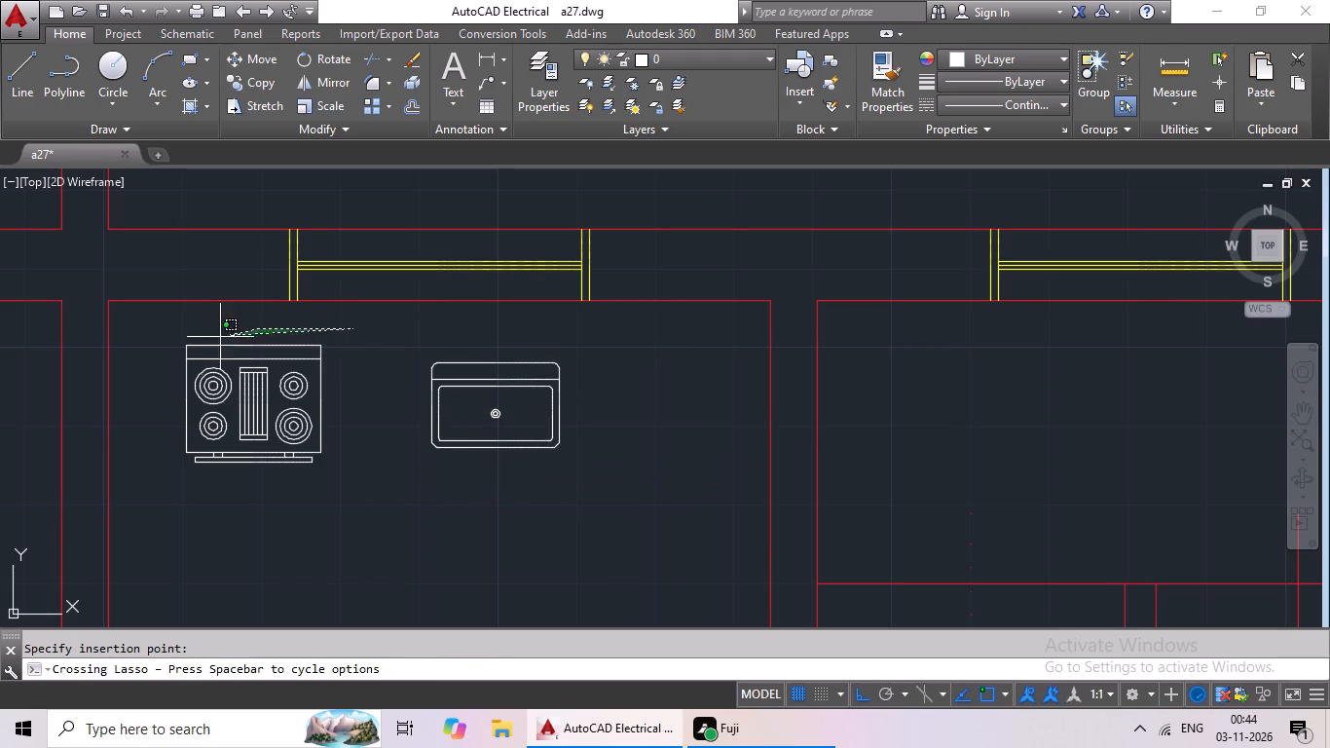
{"action": "left_click_drag", "start_coordinate": [216, 338], "coordinate": [692, 436]}
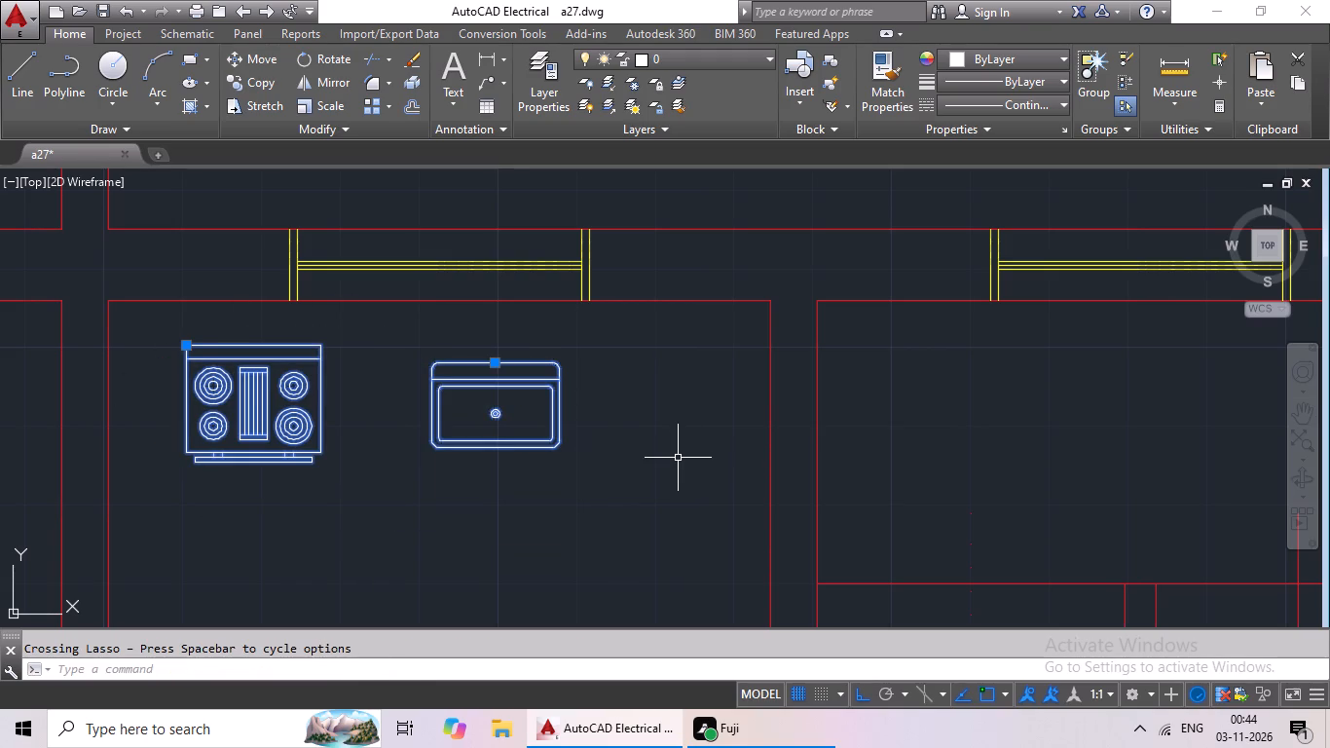
{"action": "key", "text": "ctrl+c"}
{"action": "key", "text": "ctrl+v"}
{"action": "middle_click_drag", "start_coordinate": [849, 466], "coordinate": [481, 442]}
{"action": "scroll", "coordinate": [487, 421], "scroll_direction": "down", "scroll_amount": 2}
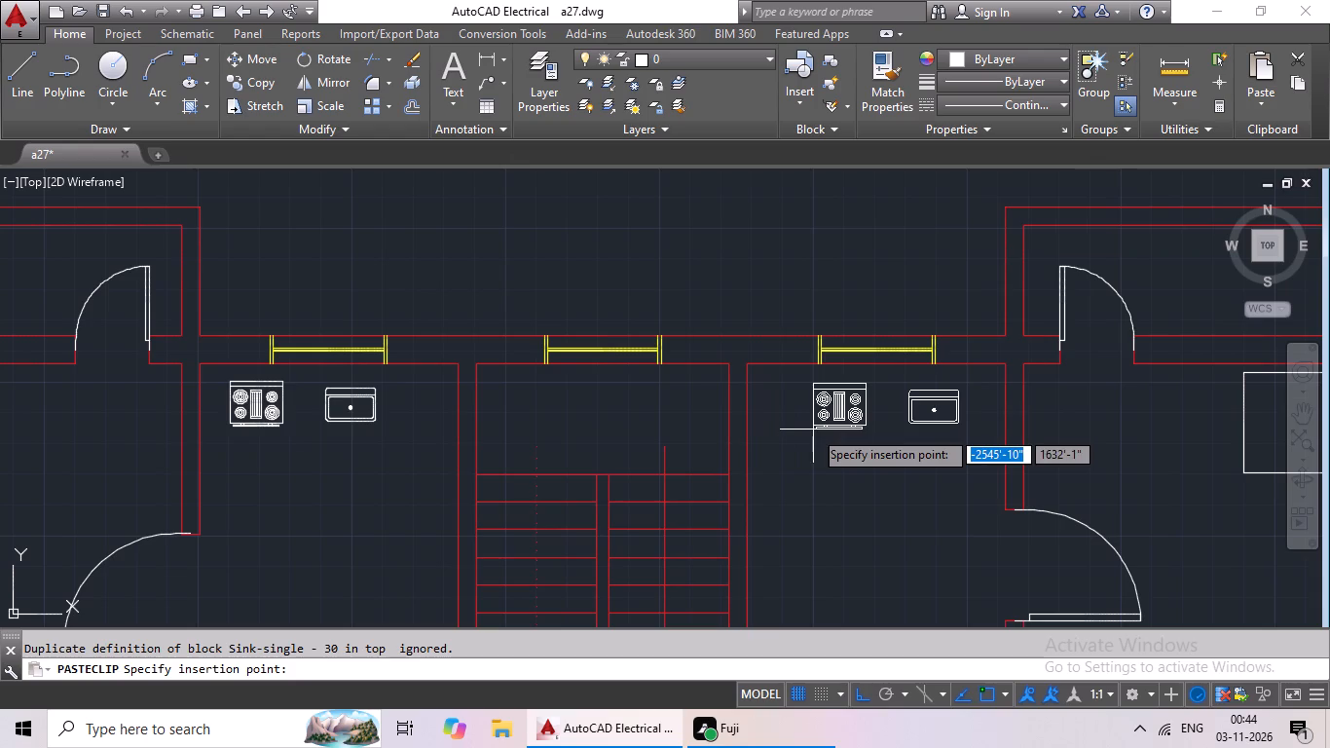
{"action": "left_click", "coordinate": [813, 430]}
Paste a spare copy of the stove and sink pair in the empty space to the right of the side-view toilet block.
{"action": "scroll", "coordinate": [823, 436], "scroll_direction": "down", "scroll_amount": 3}
{"action": "middle_click_drag", "start_coordinate": [828, 470], "coordinate": [800, 346]}
{"action": "scroll", "coordinate": [806, 372], "scroll_direction": "down", "scroll_amount": 1}
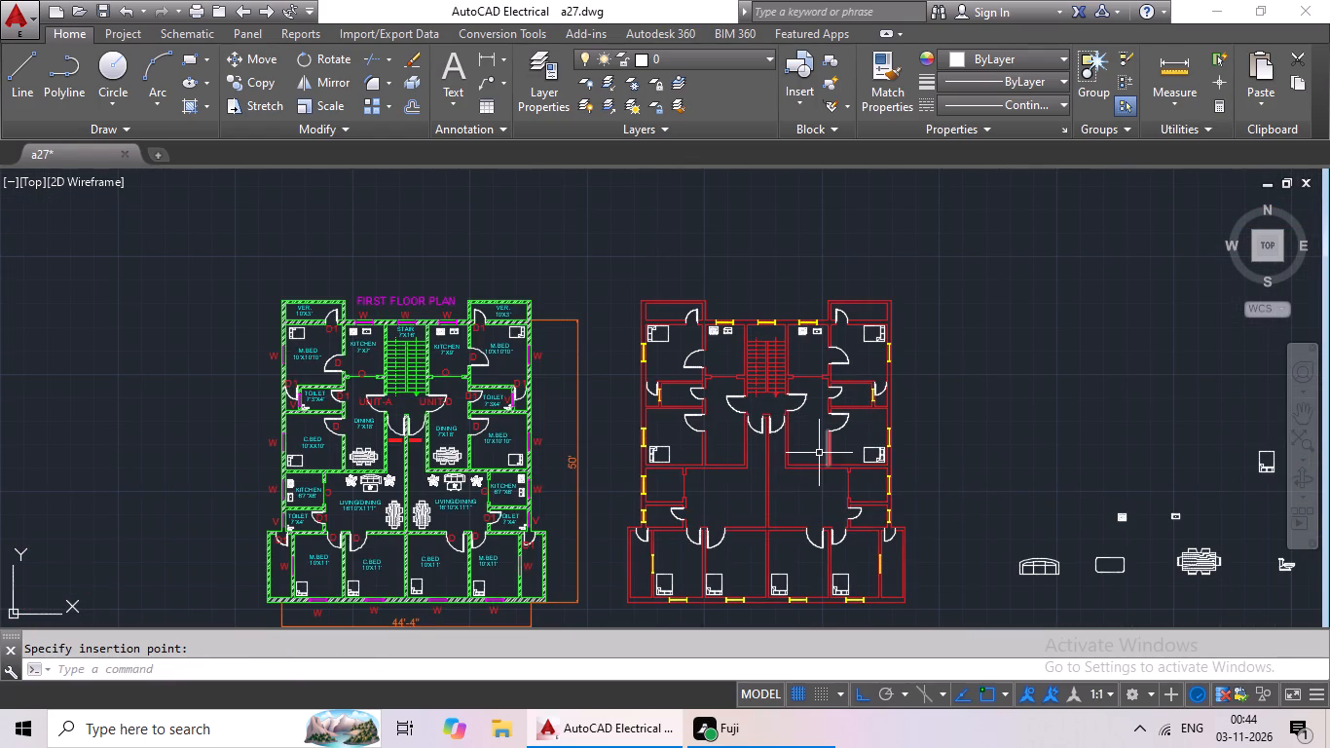
{"action": "middle_click_drag", "start_coordinate": [920, 437], "coordinate": [847, 411]}
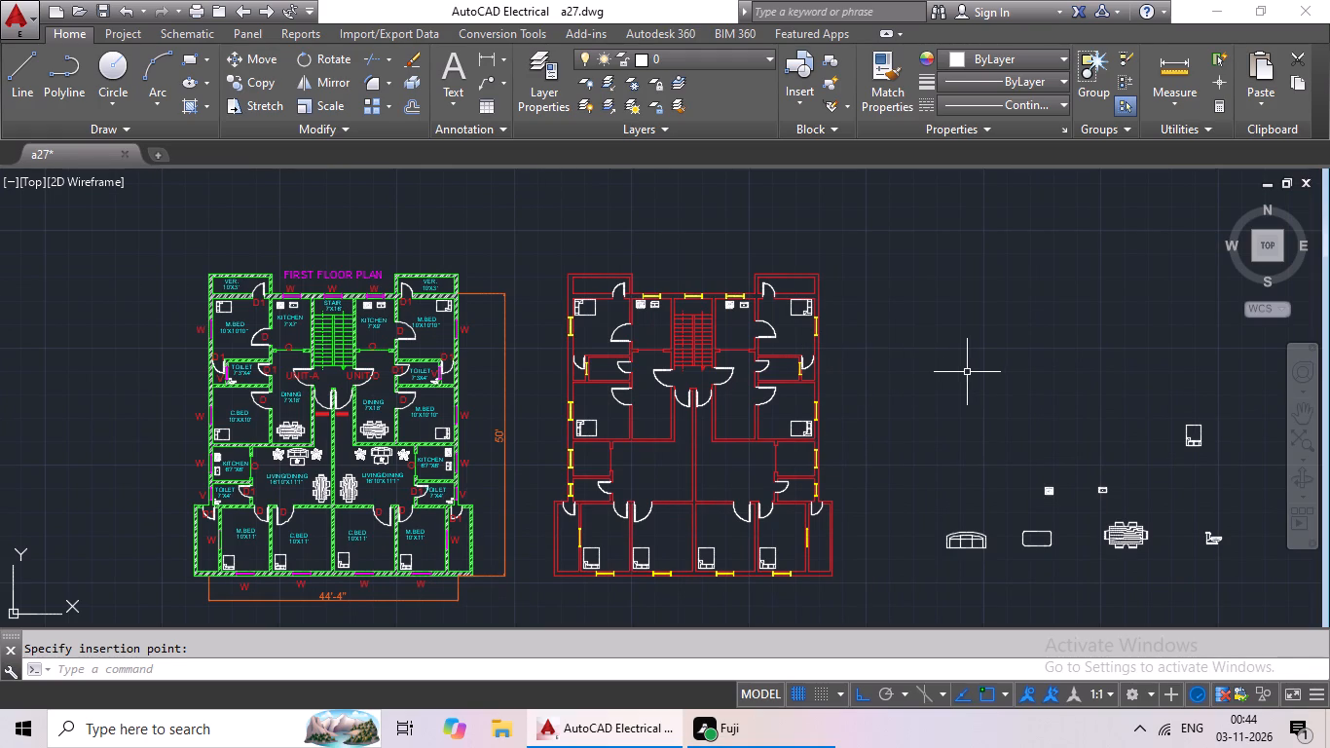
{"action": "middle_click_drag", "start_coordinate": [1020, 370], "coordinate": [589, 232]}
{"action": "scroll", "coordinate": [622, 318], "scroll_direction": "down", "scroll_amount": 1}
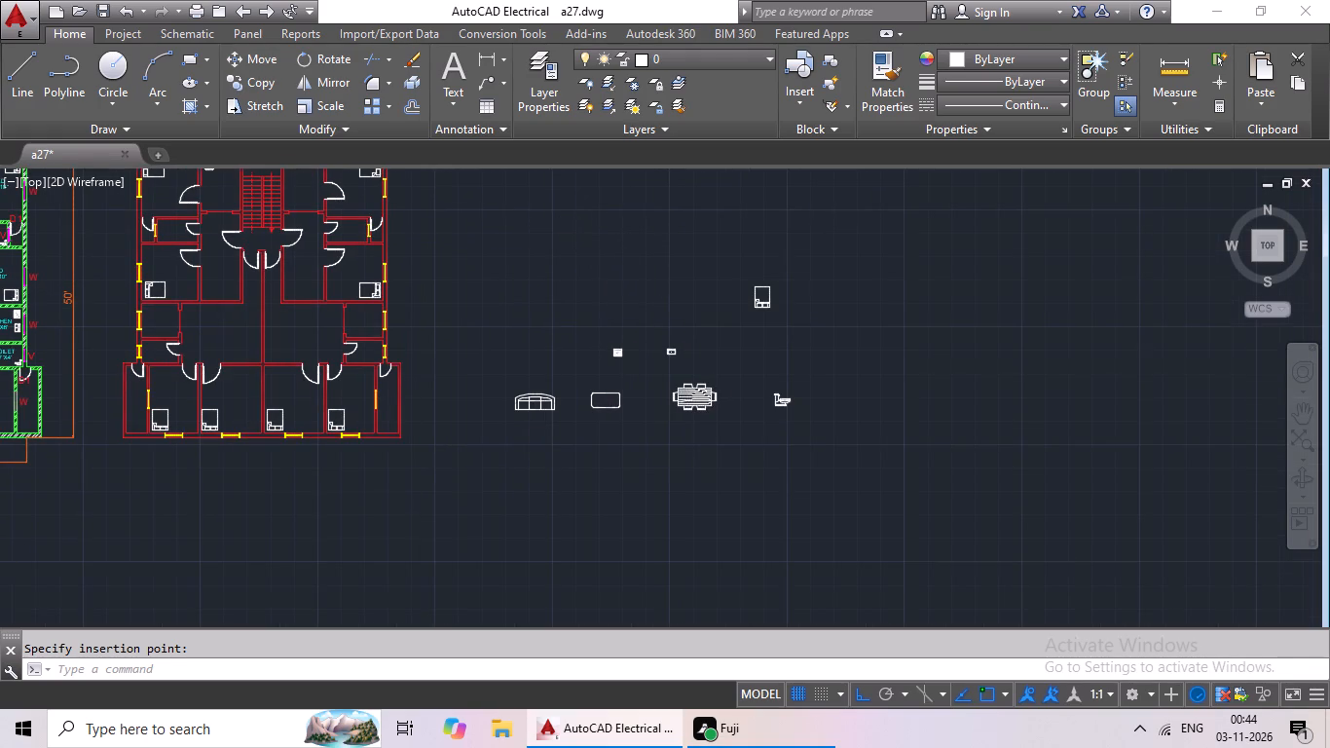
{"action": "key", "text": "ctrl+v"}
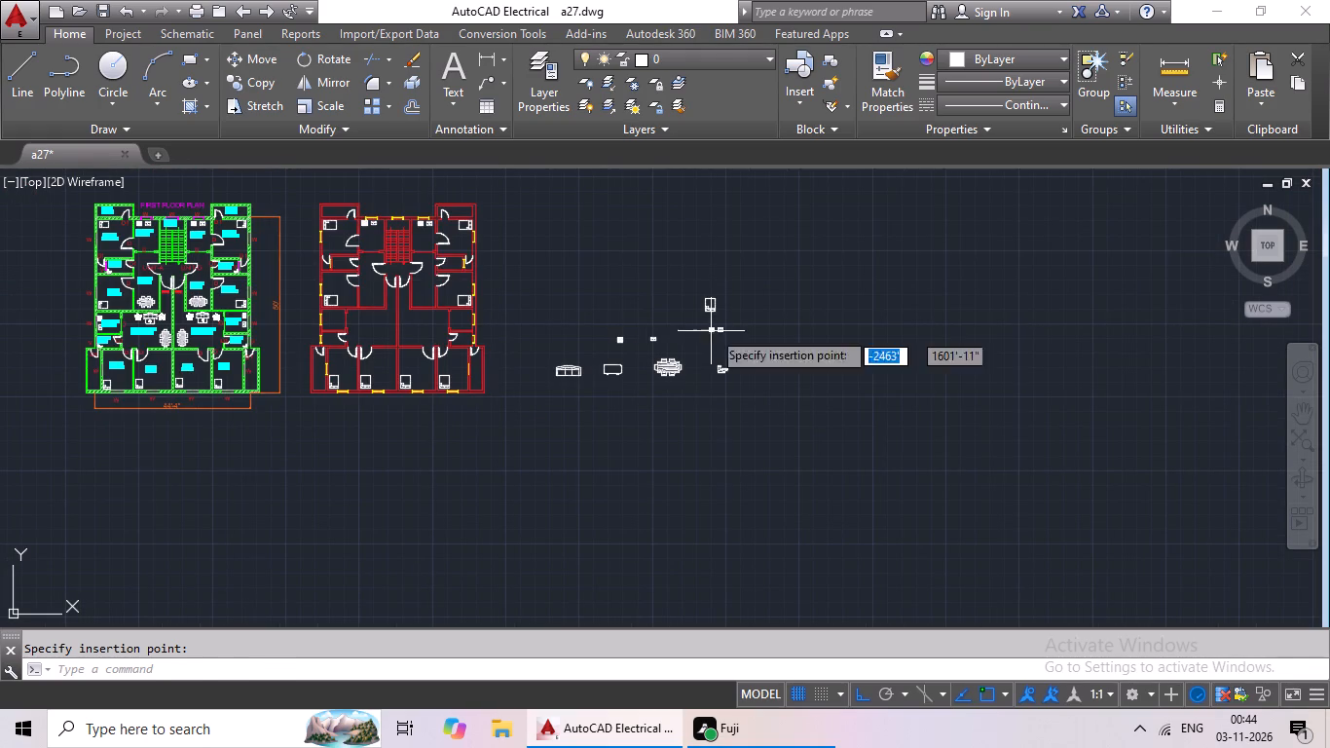
{"action": "left_click", "coordinate": [793, 366]}
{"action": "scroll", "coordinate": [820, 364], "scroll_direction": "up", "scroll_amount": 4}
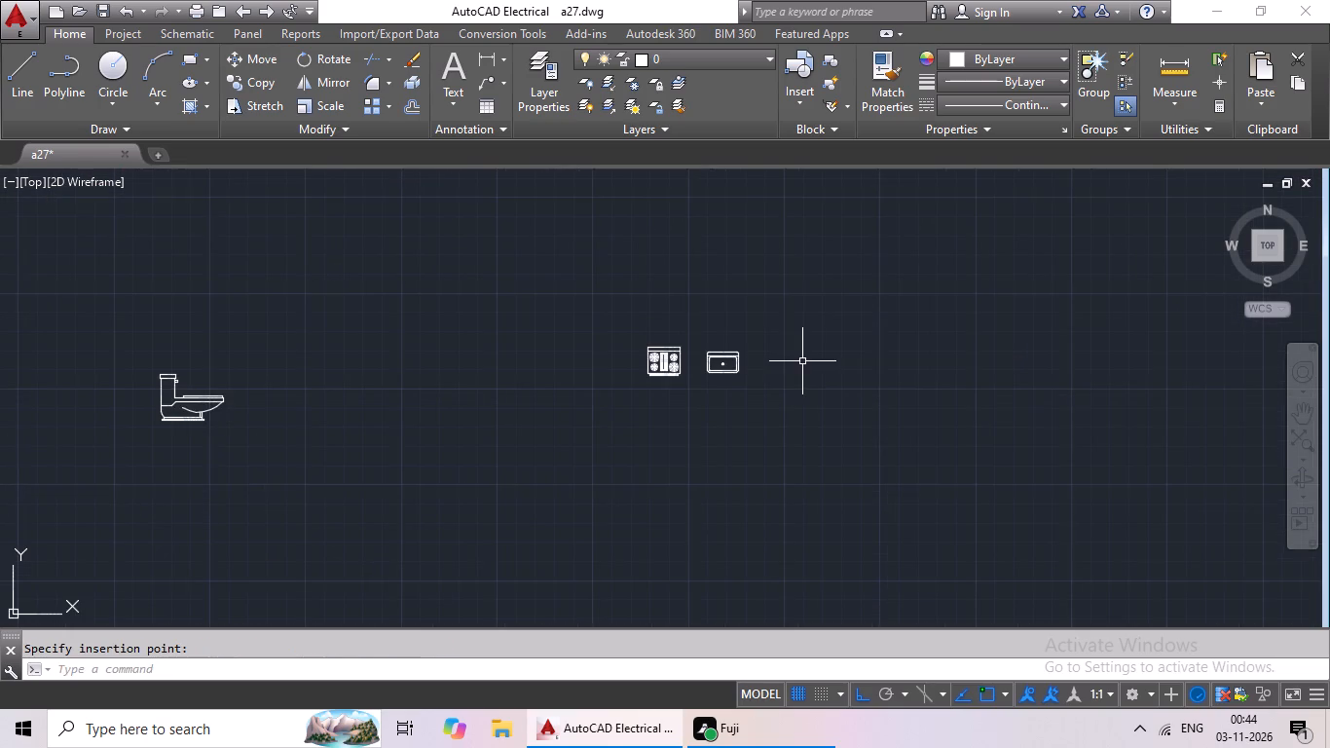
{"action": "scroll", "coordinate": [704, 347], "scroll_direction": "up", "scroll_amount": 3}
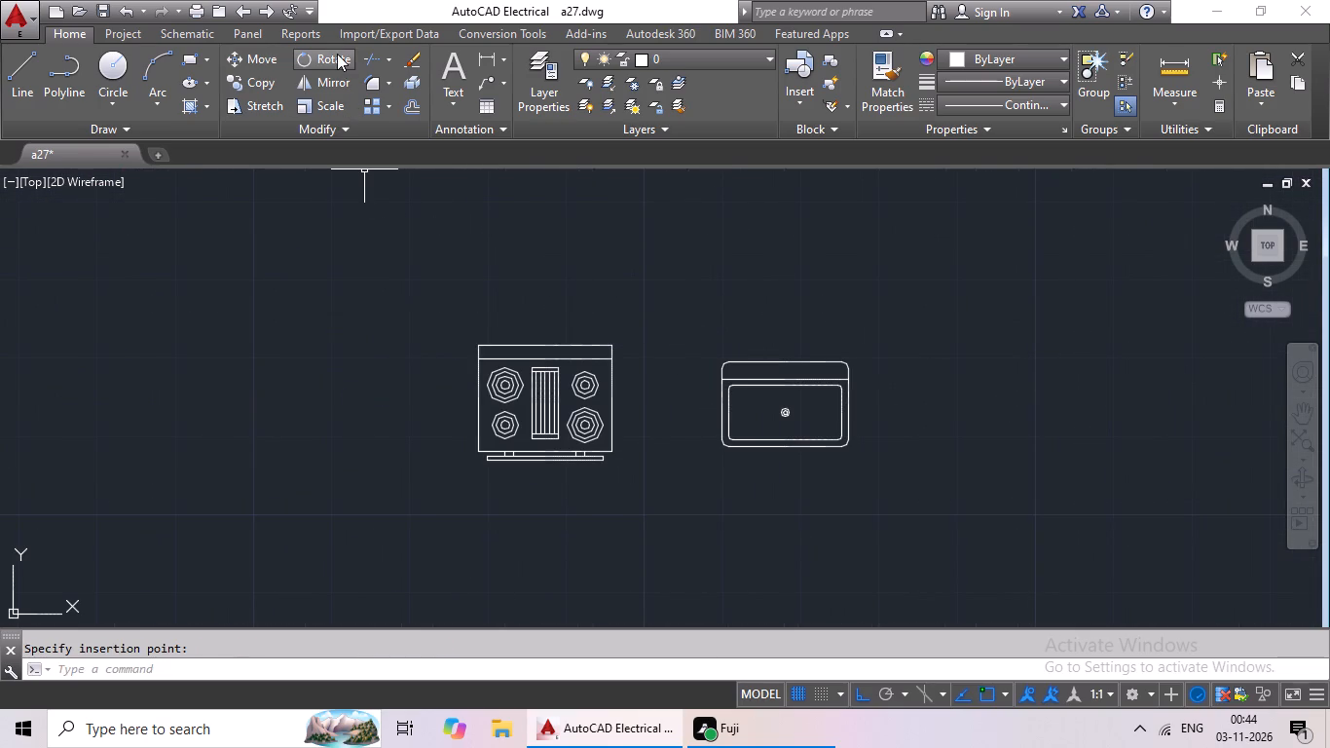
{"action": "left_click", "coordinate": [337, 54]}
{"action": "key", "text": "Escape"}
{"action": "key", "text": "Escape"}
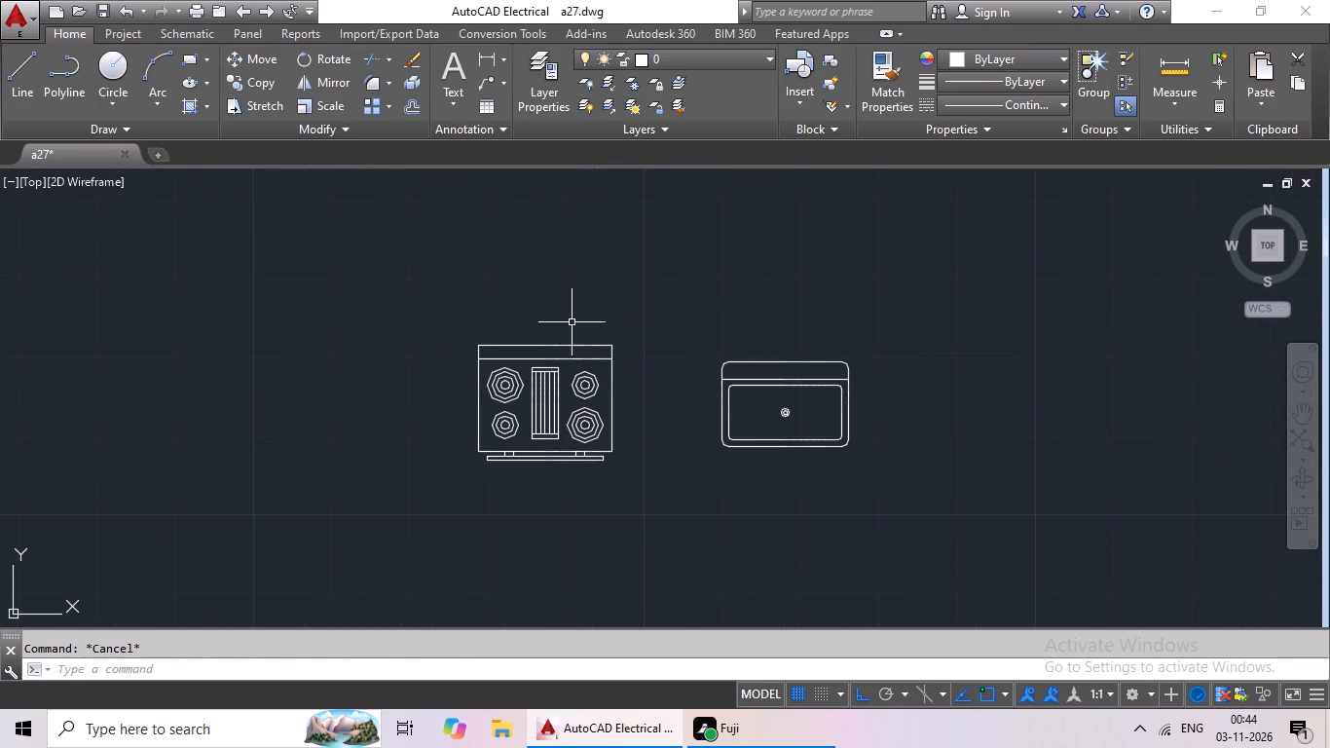
Rotate the spare stove and sink pair 270 degrees about the sink's upper-right corner, so the stove sits above the sink.
{"action": "left_click_drag", "start_coordinate": [488, 323], "coordinate": [925, 375]}
{"action": "left_click", "coordinate": [320, 51]}
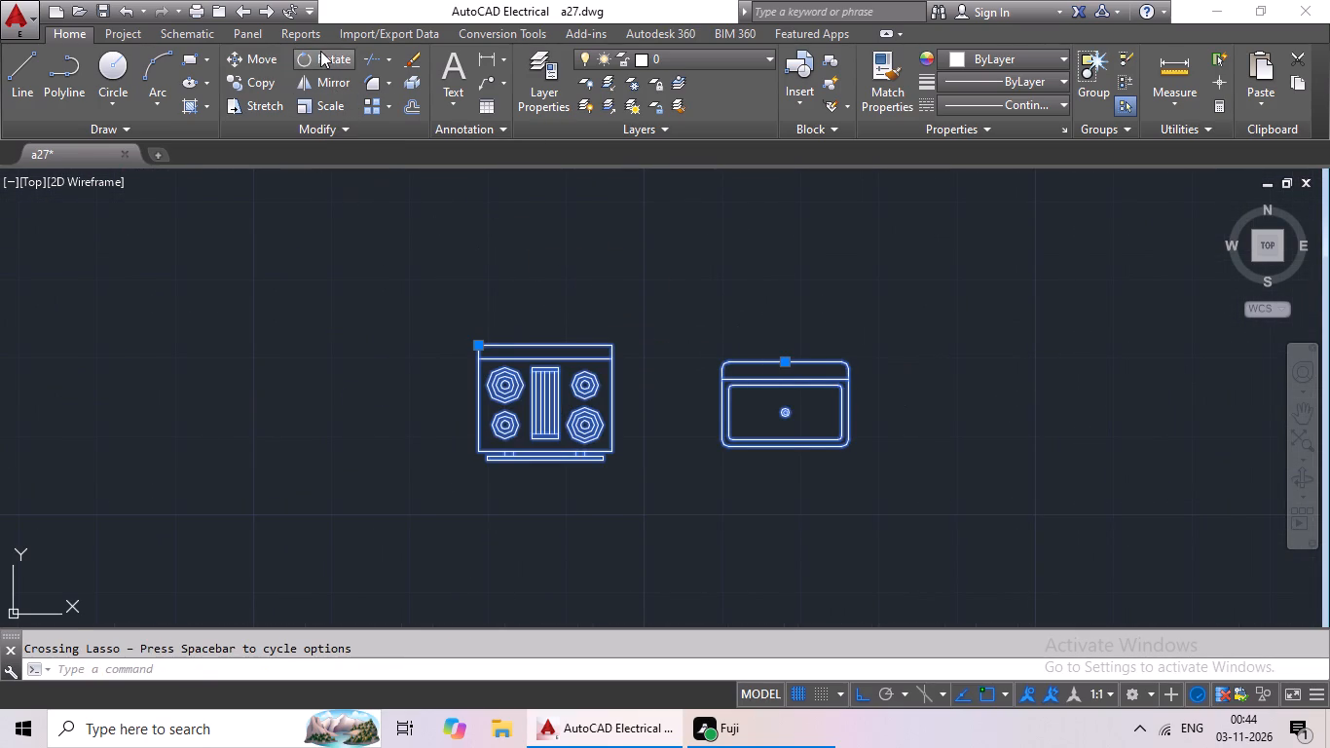
{"action": "left_click", "coordinate": [846, 364]}
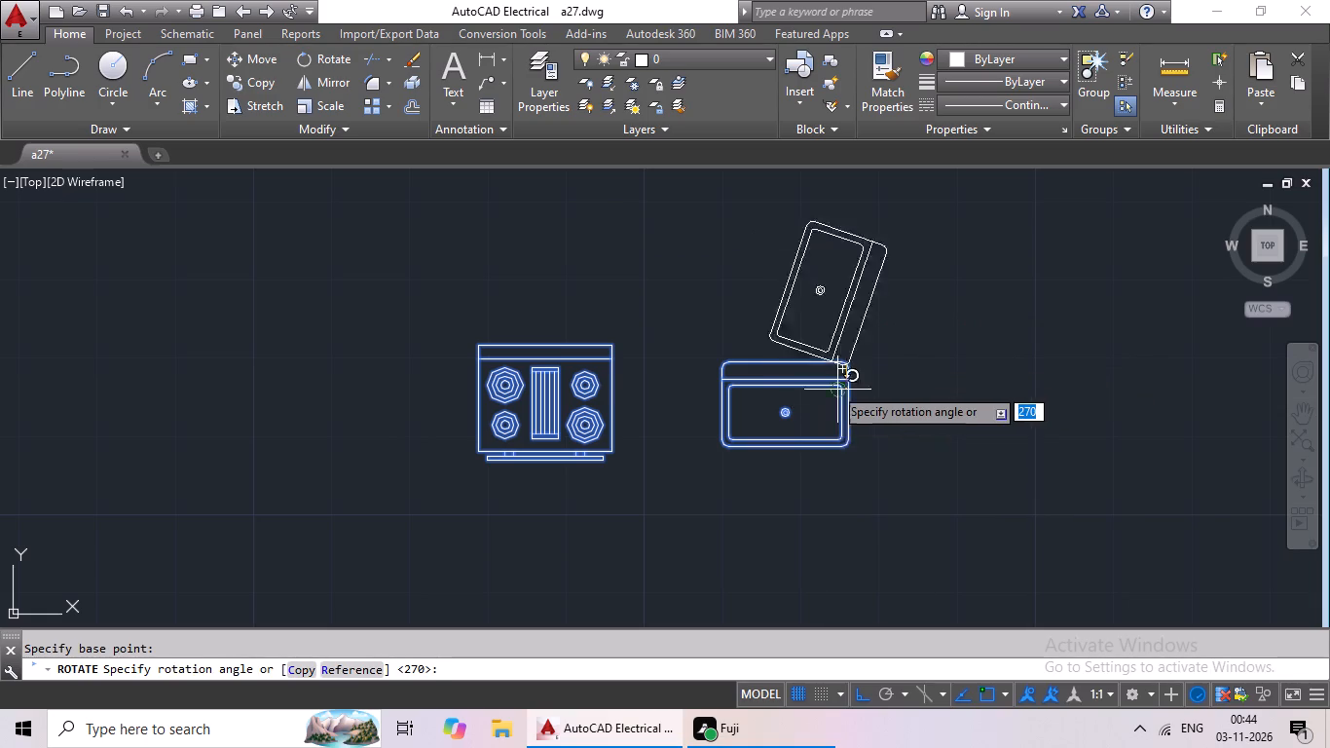
{"action": "scroll", "coordinate": [838, 379], "scroll_direction": "down", "scroll_amount": 3}
{"action": "left_click", "coordinate": [839, 379]}
Copy the rotated stove and sink pair into the small kitchen on the red plan's east side, along its windowed outer wall.
{"action": "left_click_drag", "start_coordinate": [866, 268], "coordinate": [979, 377]}
{"action": "key", "text": "ctrl+c"}
{"action": "key", "text": "ctrl+v"}
{"action": "scroll", "coordinate": [677, 393], "scroll_direction": "down", "scroll_amount": 2, "text": "ctrl"}
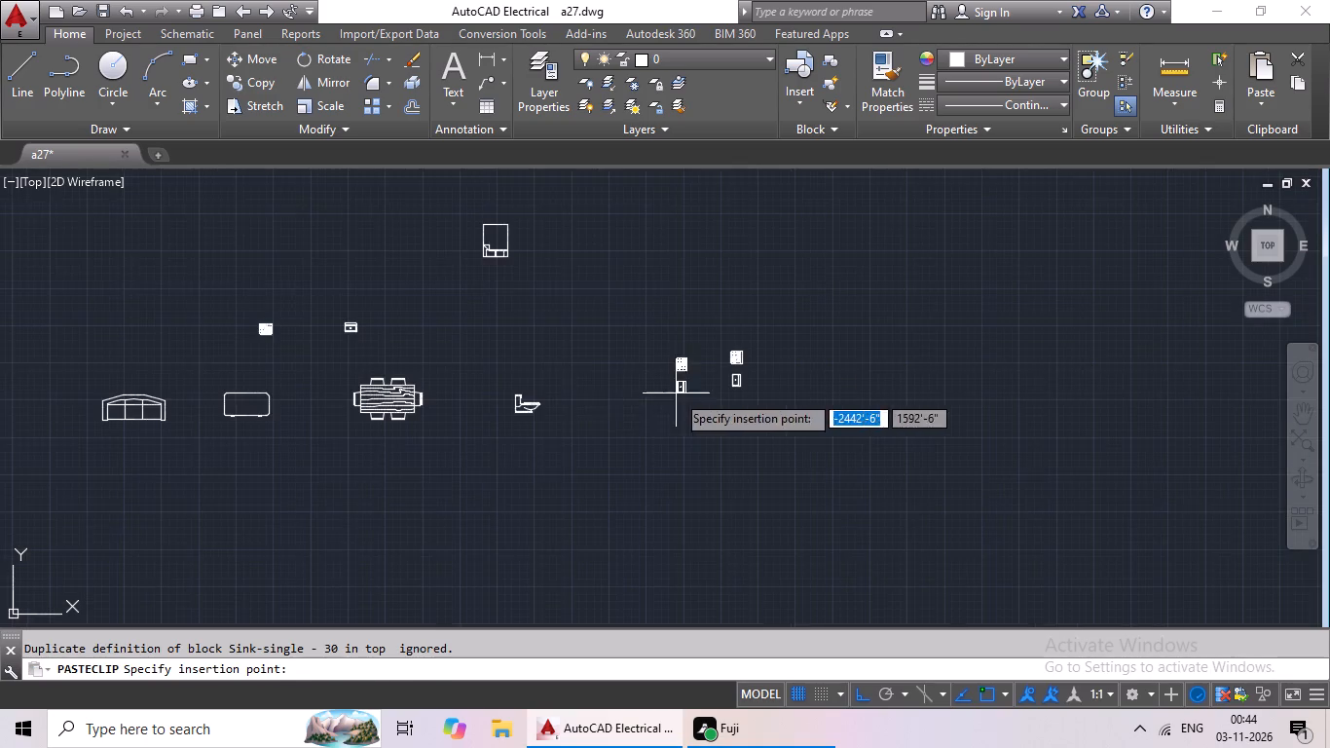
{"action": "middle_click_drag", "start_coordinate": [565, 396], "coordinate": [904, 450]}
{"action": "middle_click_drag", "start_coordinate": [567, 417], "coordinate": [848, 467]}
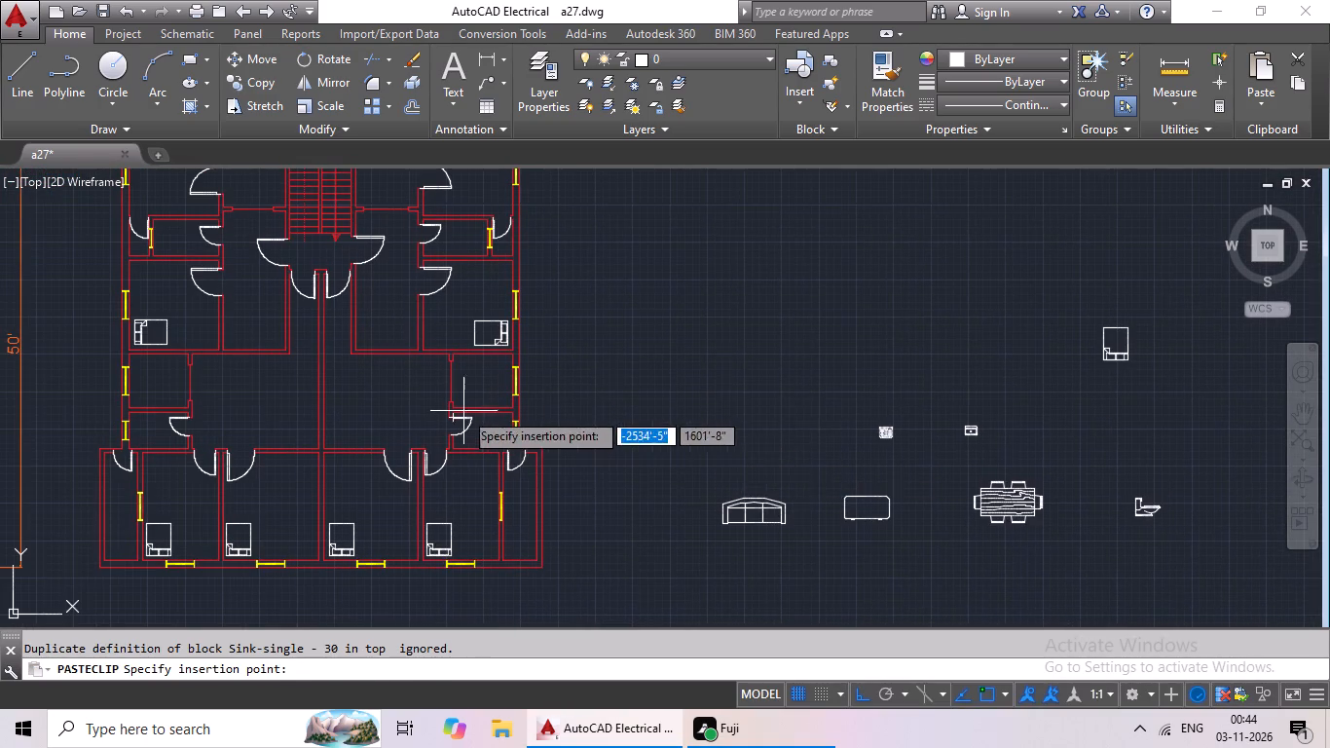
{"action": "scroll", "coordinate": [498, 391], "scroll_direction": "up", "scroll_amount": 3}
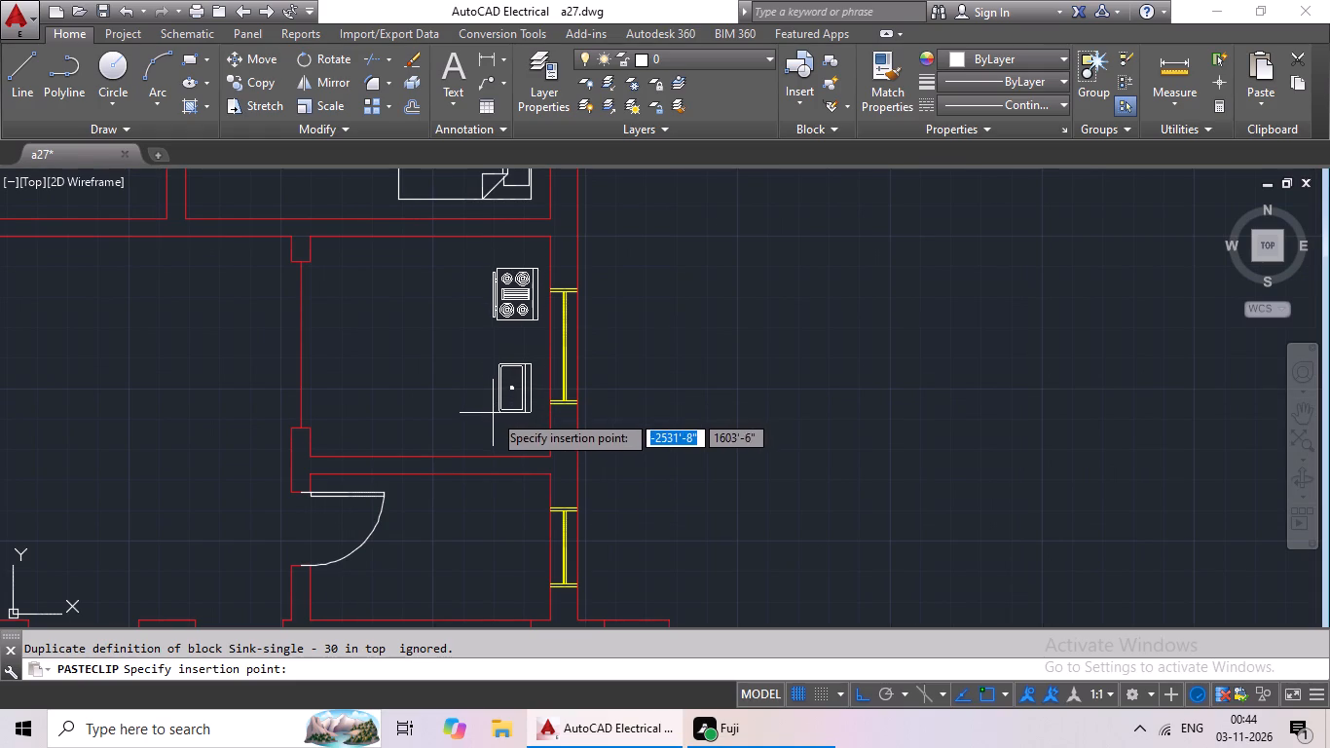
{"action": "left_click", "coordinate": [493, 413]}
Mirror the spare rotated stove and sink pair about a vertical line to its right, erasing the source objects.
{"action": "scroll", "coordinate": [834, 404], "scroll_direction": "down", "scroll_amount": 3}
{"action": "middle_click_drag", "start_coordinate": [850, 404], "coordinate": [401, 337]}
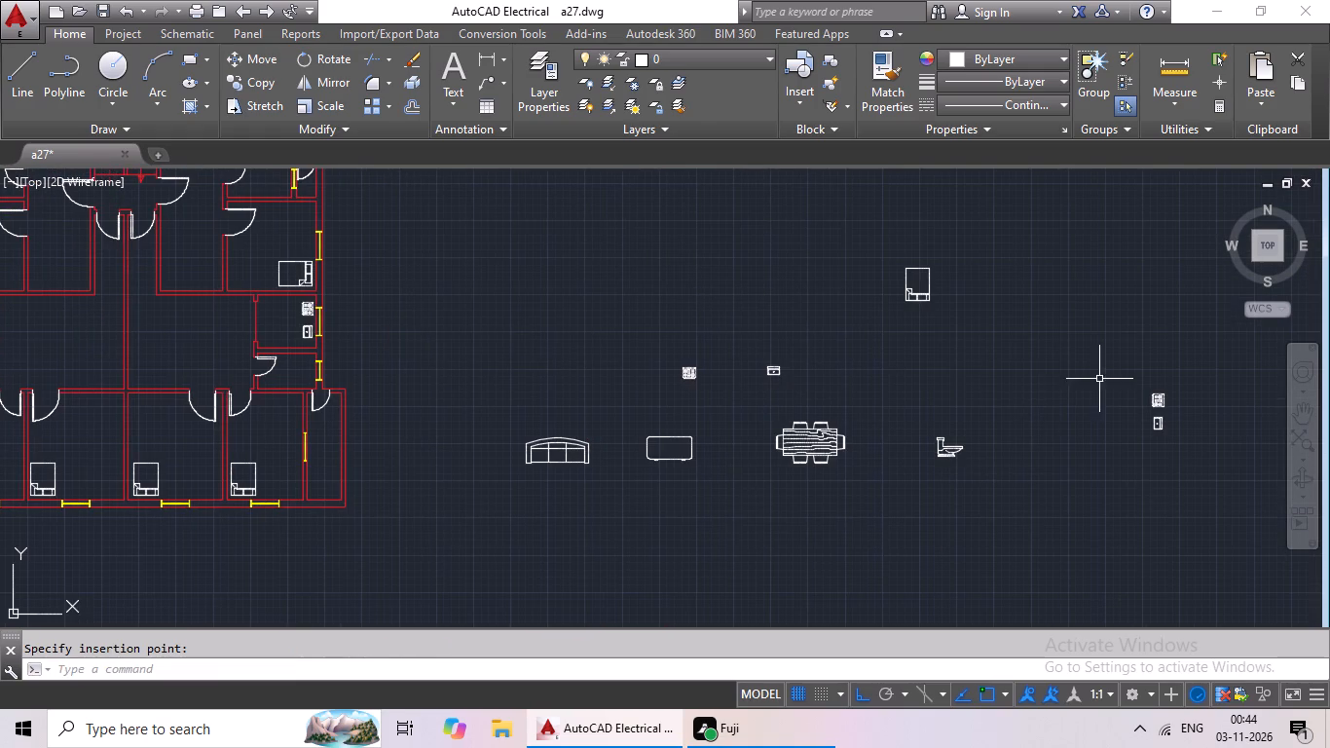
{"action": "middle_click_drag", "start_coordinate": [1100, 373], "coordinate": [614, 373]}
{"action": "left_click_drag", "start_coordinate": [697, 352], "coordinate": [778, 448]}
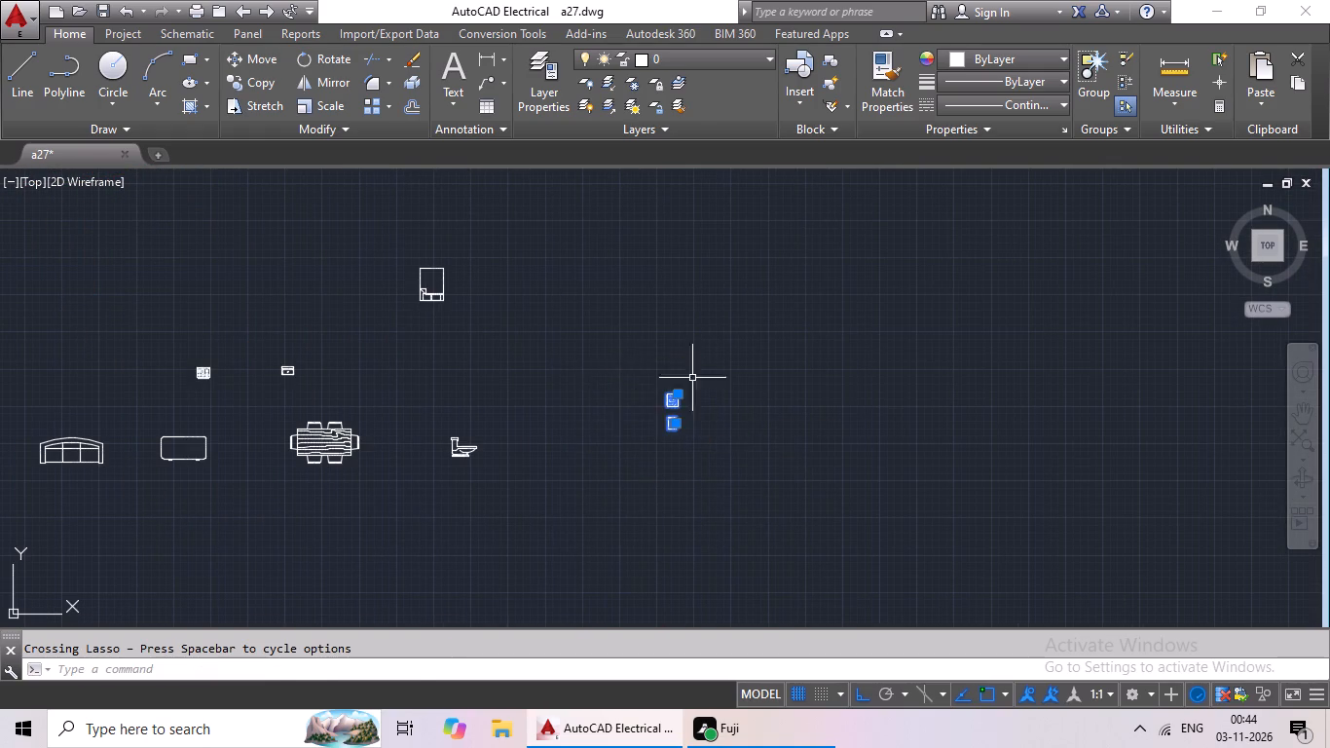
{"action": "scroll", "coordinate": [678, 369], "scroll_direction": "up", "scroll_amount": 3}
{"action": "middle_click_drag", "start_coordinate": [717, 376], "coordinate": [706, 335]}
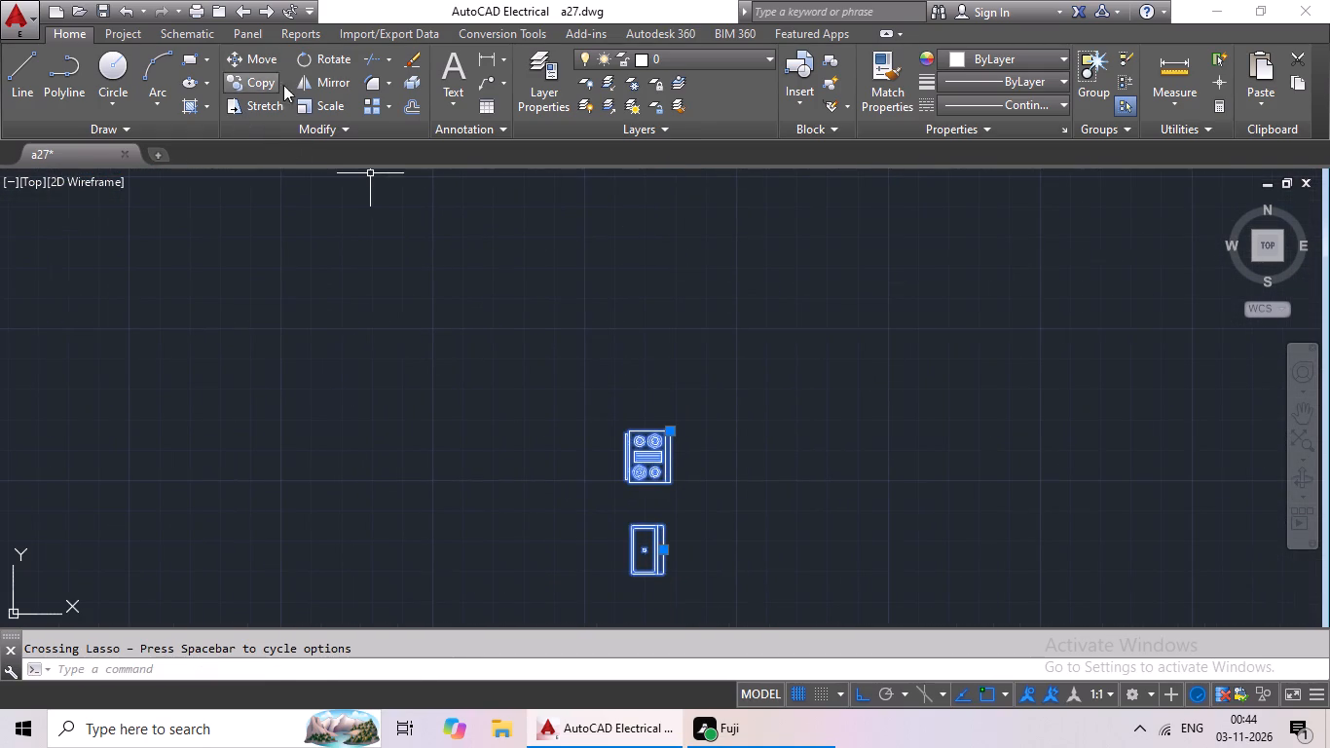
{"action": "left_click", "coordinate": [324, 87]}
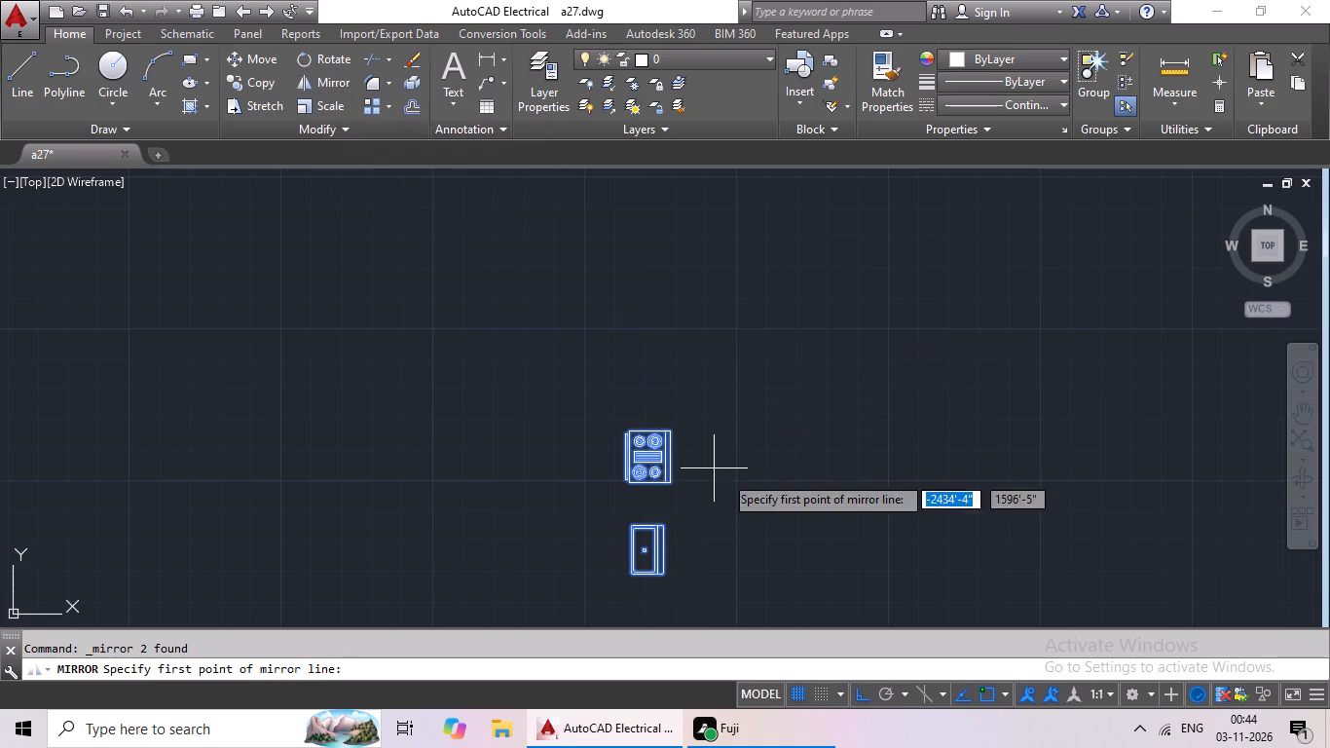
{"action": "left_click_drag", "start_coordinate": [727, 559], "coordinate": [727, 525]}
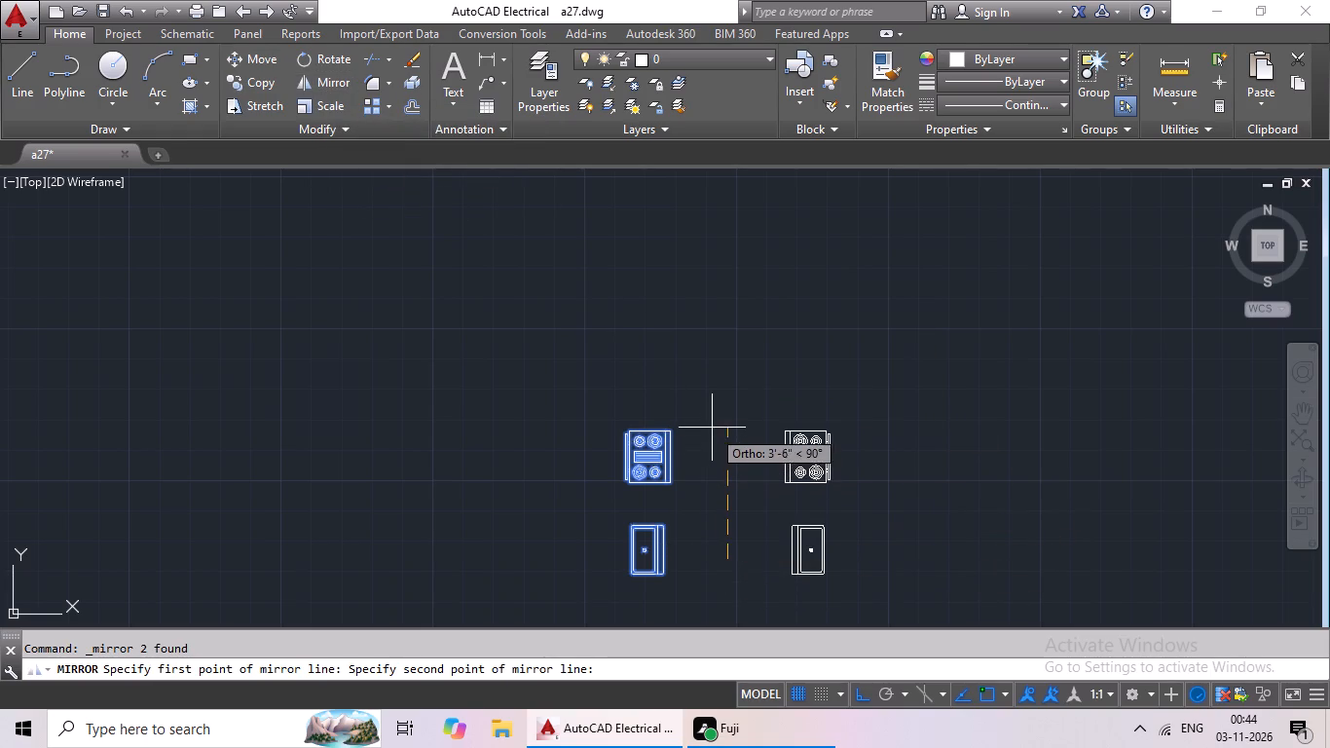
{"action": "left_click", "coordinate": [733, 358]}
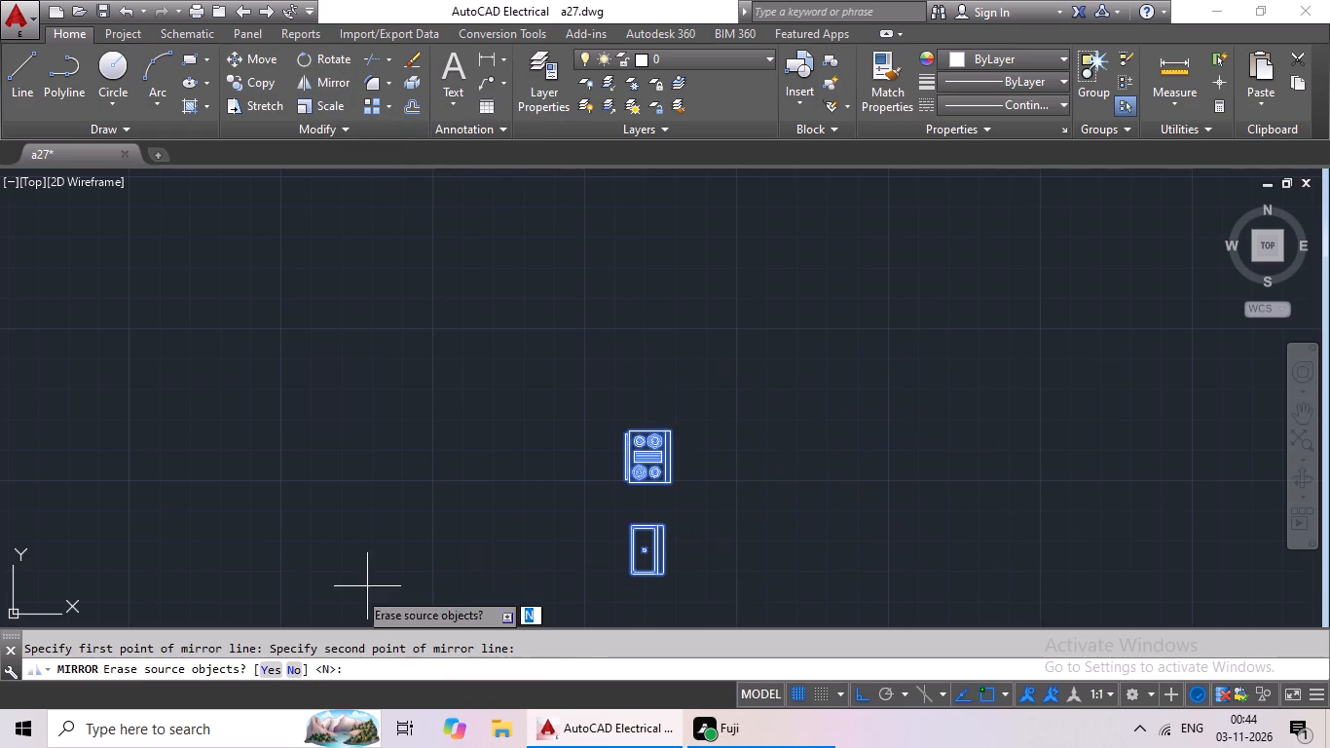
{"action": "left_click", "coordinate": [272, 664]}
Copy the mirrored stove and sink pair into the small kitchen on the red plan's west side, along its windowed outer wall.
{"action": "left_click_drag", "start_coordinate": [812, 387], "coordinate": [716, 543]}
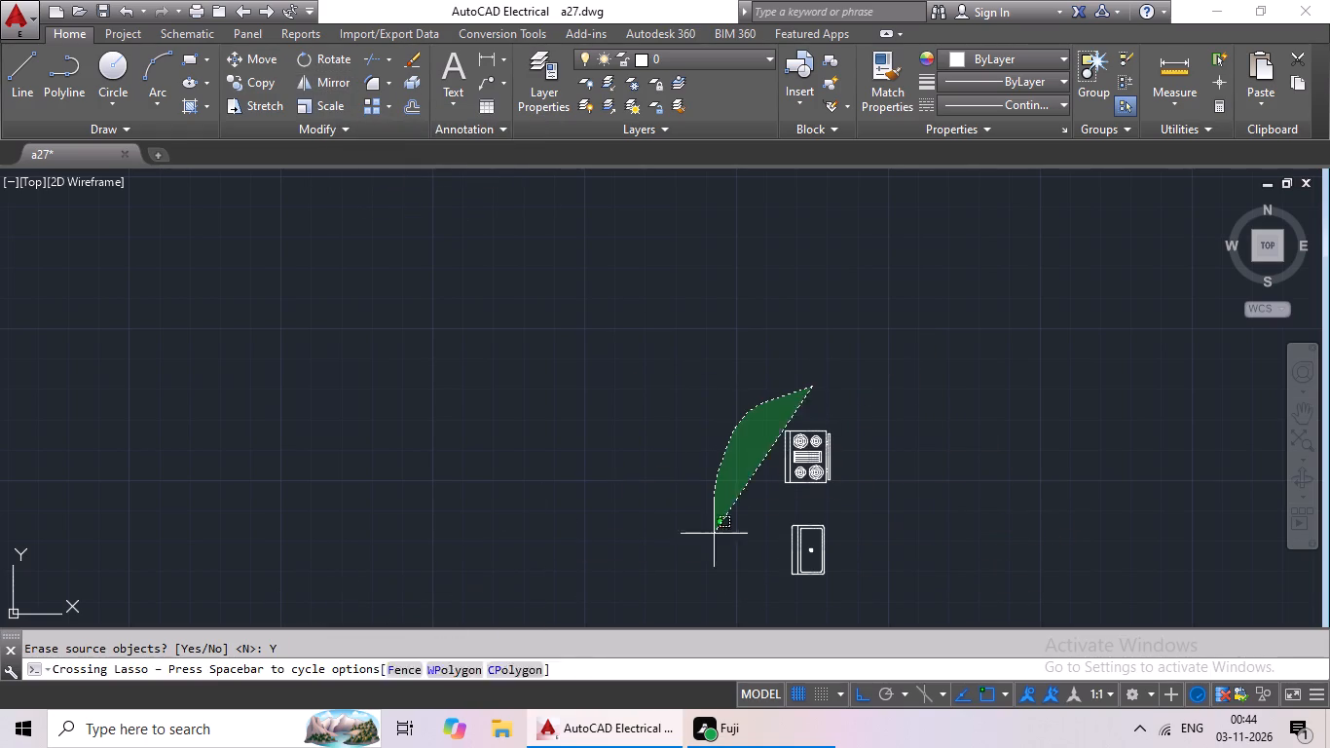
{"action": "left_click_drag", "start_coordinate": [716, 543], "coordinate": [951, 510]}
{"action": "key", "text": "ctrl+c"}
{"action": "key", "text": "ctrl+v"}
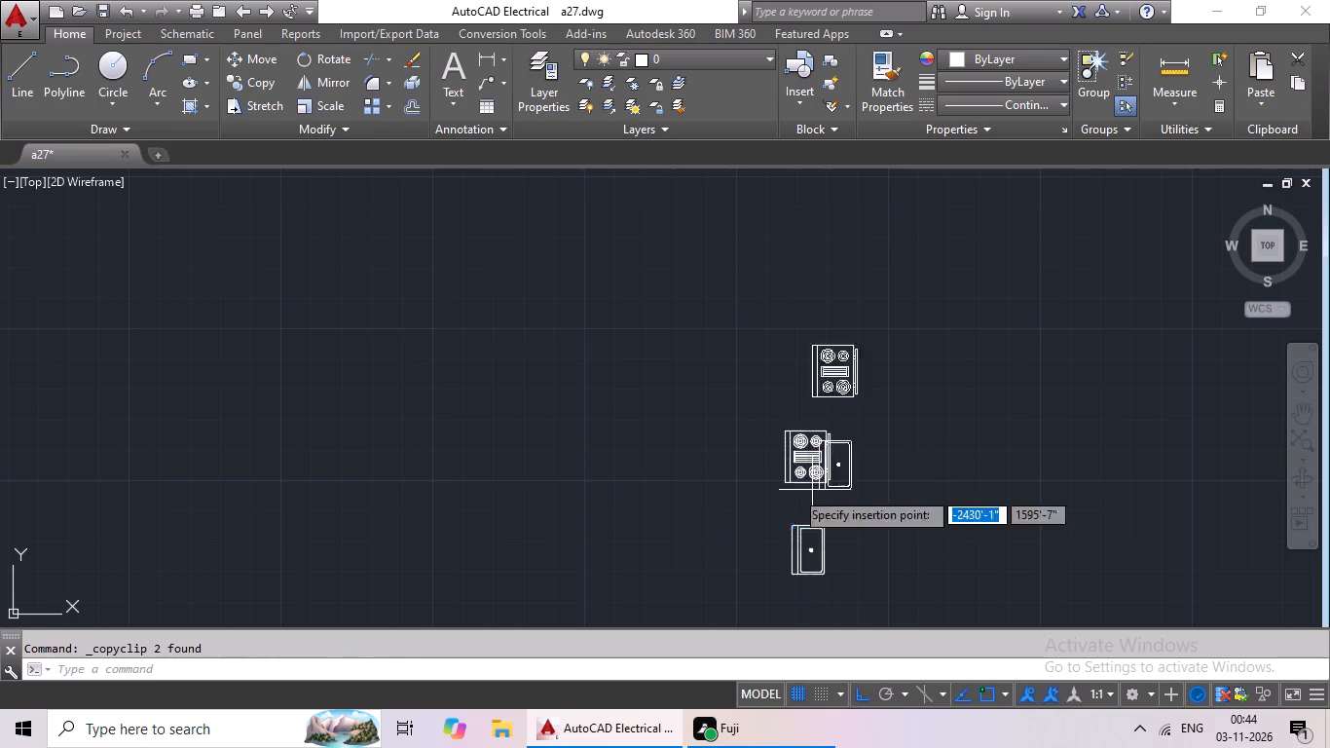
{"action": "scroll", "coordinate": [458, 490], "scroll_direction": "down", "scroll_amount": 3}
{"action": "middle_click_drag", "start_coordinate": [450, 521], "coordinate": [741, 466]}
{"action": "scroll", "coordinate": [323, 500], "scroll_direction": "down", "scroll_amount": 1}
{"action": "middle_click_drag", "start_coordinate": [696, 439], "coordinate": [705, 436]}
{"action": "middle_click_drag", "start_coordinate": [565, 453], "coordinate": [953, 393]}
{"action": "scroll", "coordinate": [263, 348], "scroll_direction": "up", "scroll_amount": 2}
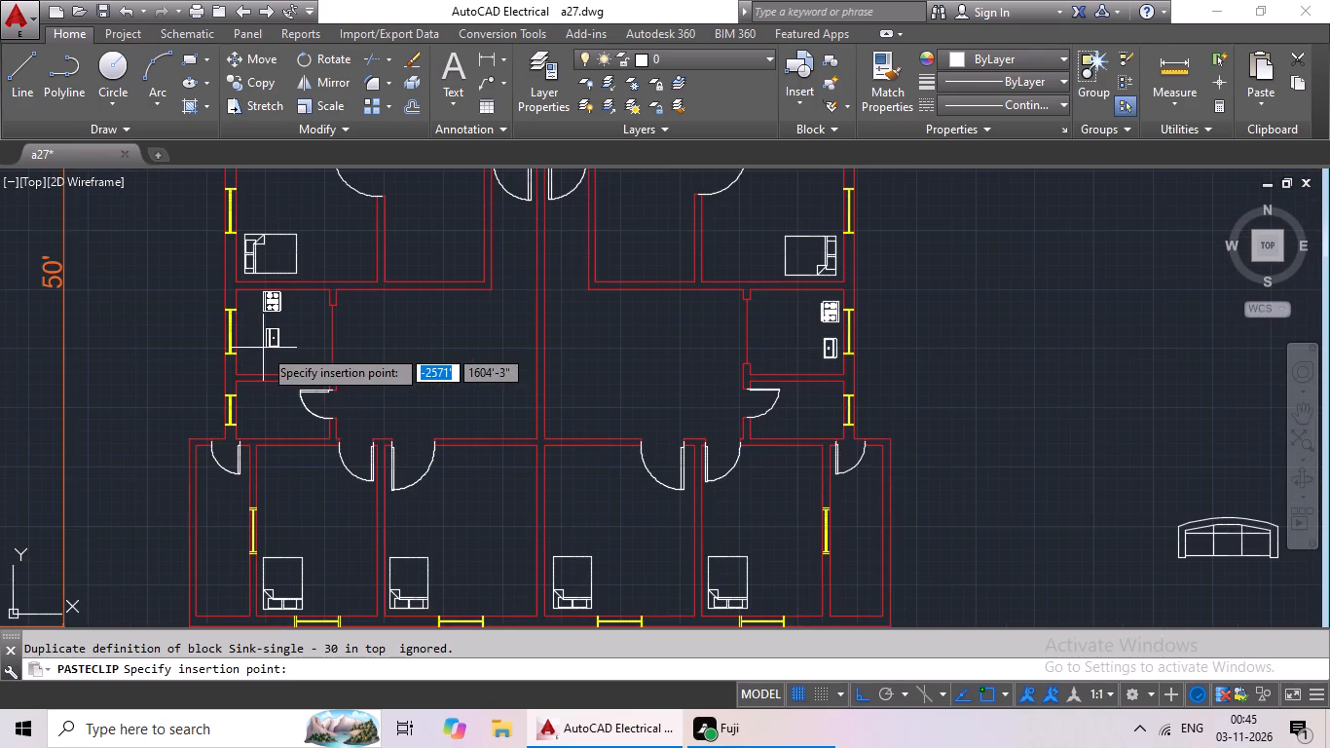
{"action": "scroll", "coordinate": [264, 355], "scroll_direction": "up", "scroll_amount": 2}
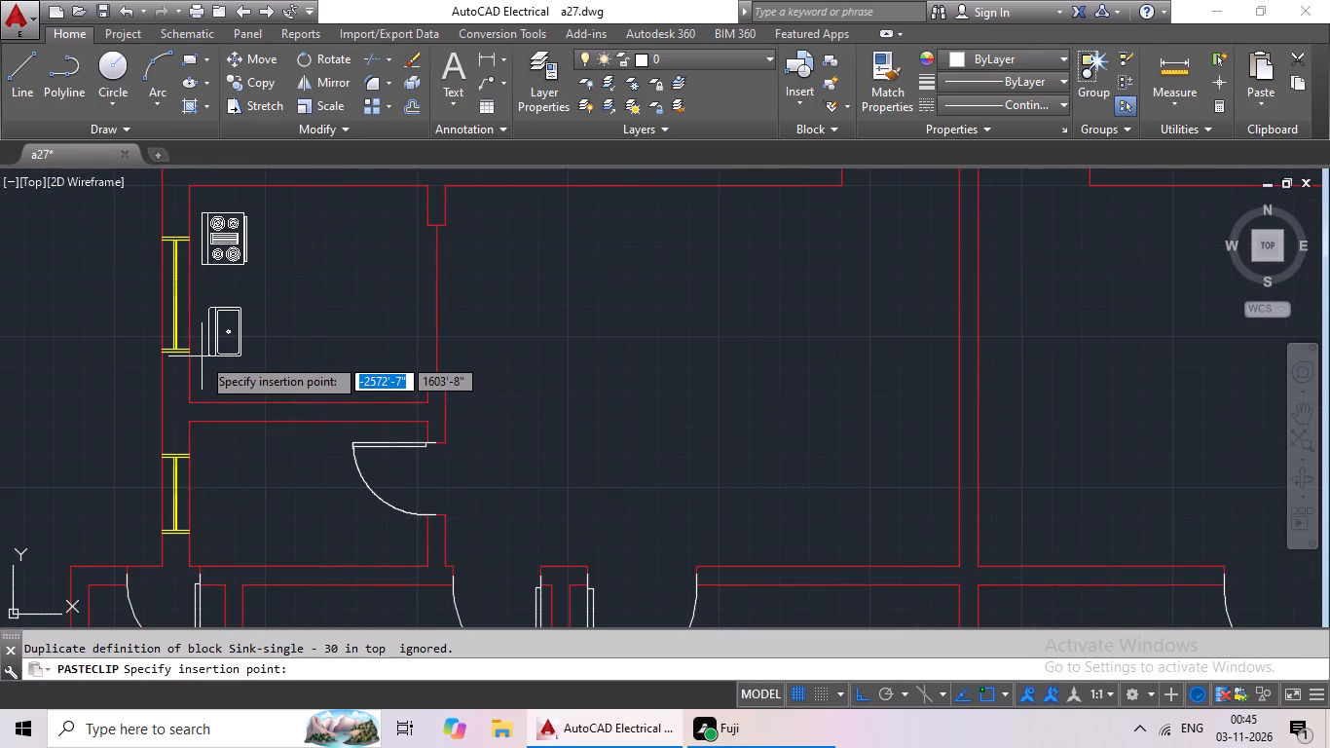
{"action": "left_click", "coordinate": [202, 356]}
{"action": "scroll", "coordinate": [347, 325], "scroll_direction": "down", "scroll_amount": 3}
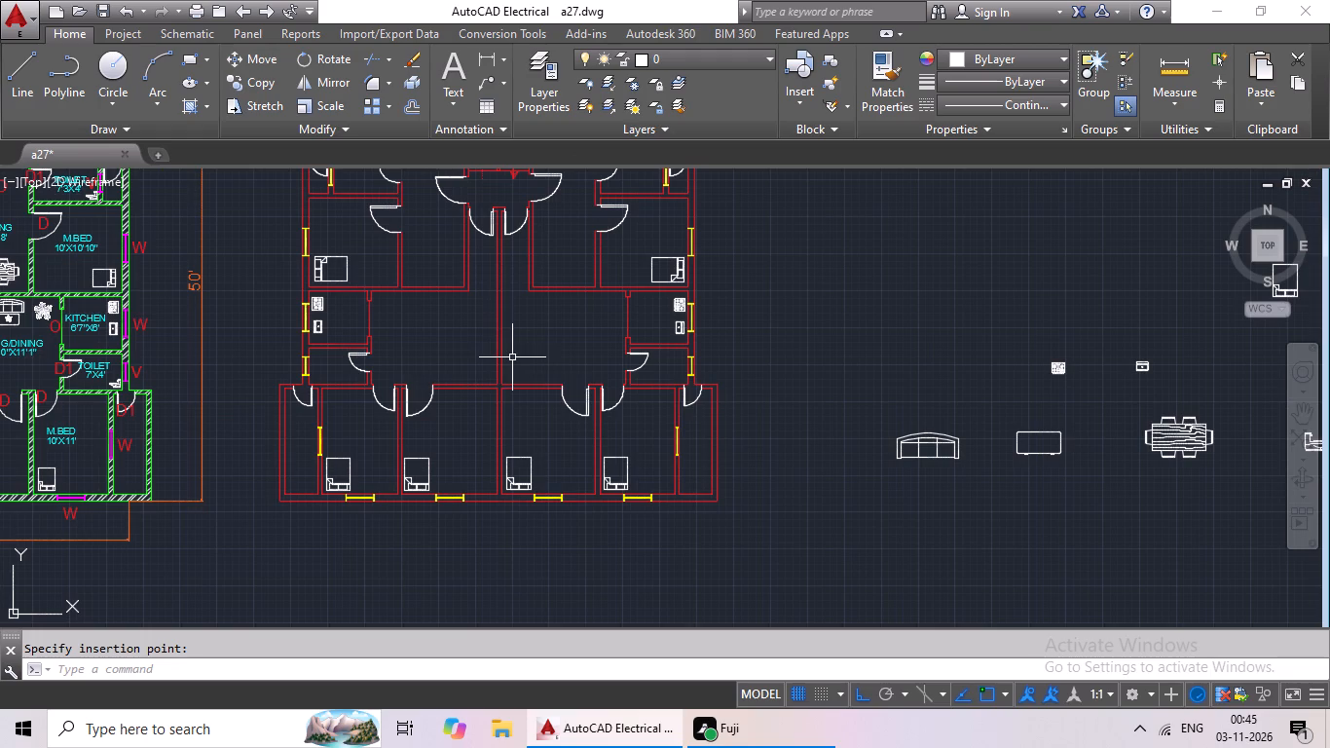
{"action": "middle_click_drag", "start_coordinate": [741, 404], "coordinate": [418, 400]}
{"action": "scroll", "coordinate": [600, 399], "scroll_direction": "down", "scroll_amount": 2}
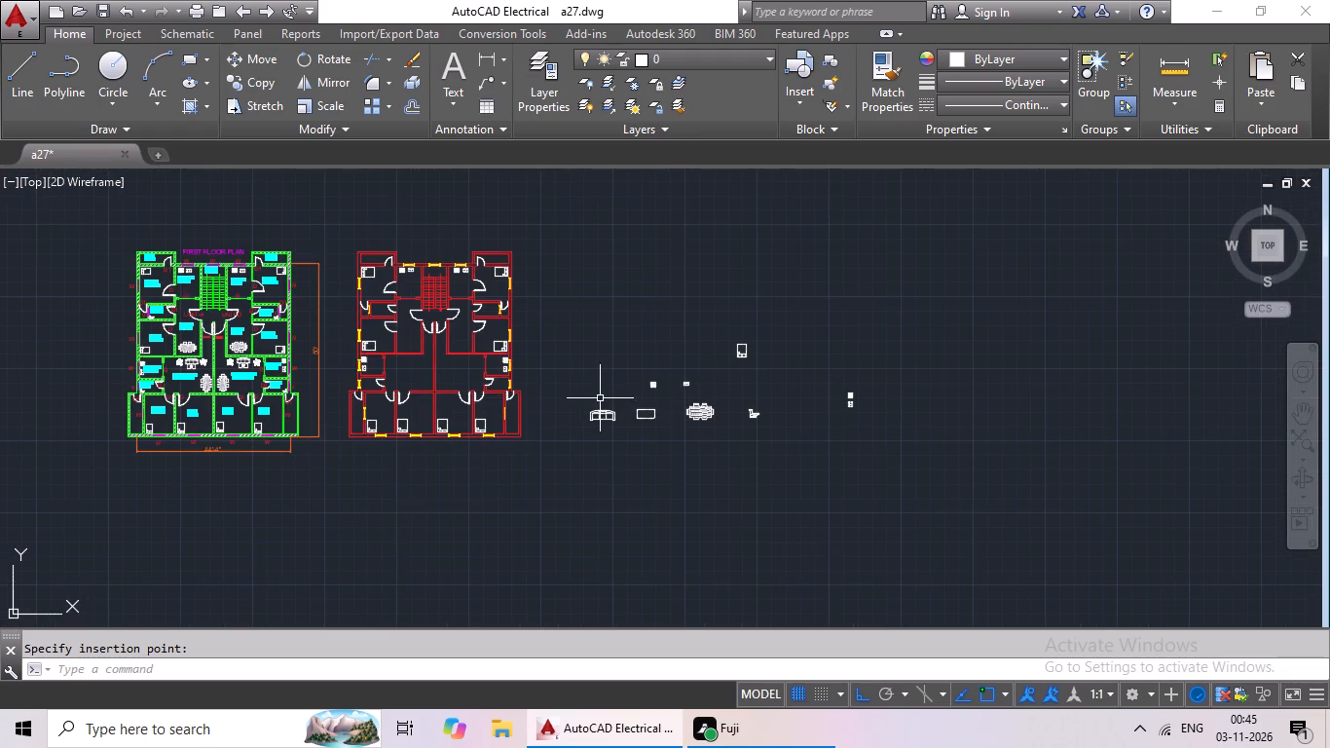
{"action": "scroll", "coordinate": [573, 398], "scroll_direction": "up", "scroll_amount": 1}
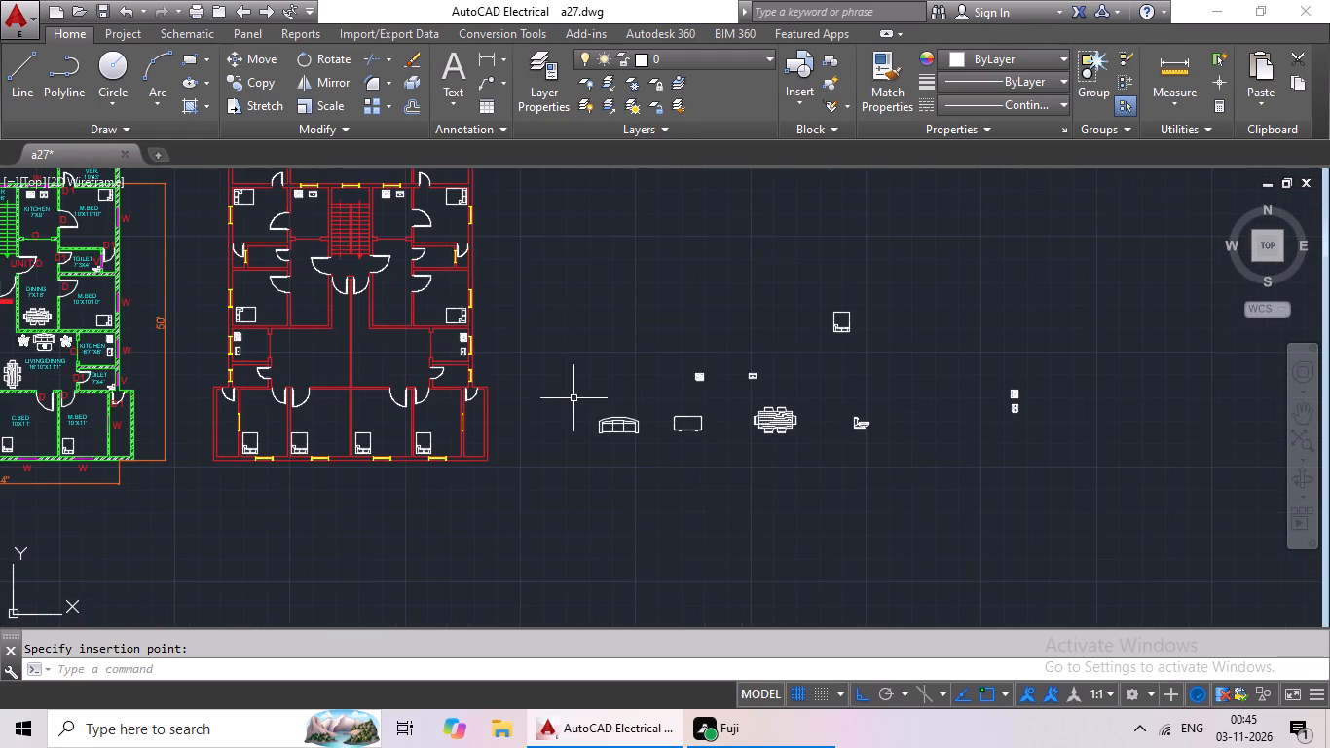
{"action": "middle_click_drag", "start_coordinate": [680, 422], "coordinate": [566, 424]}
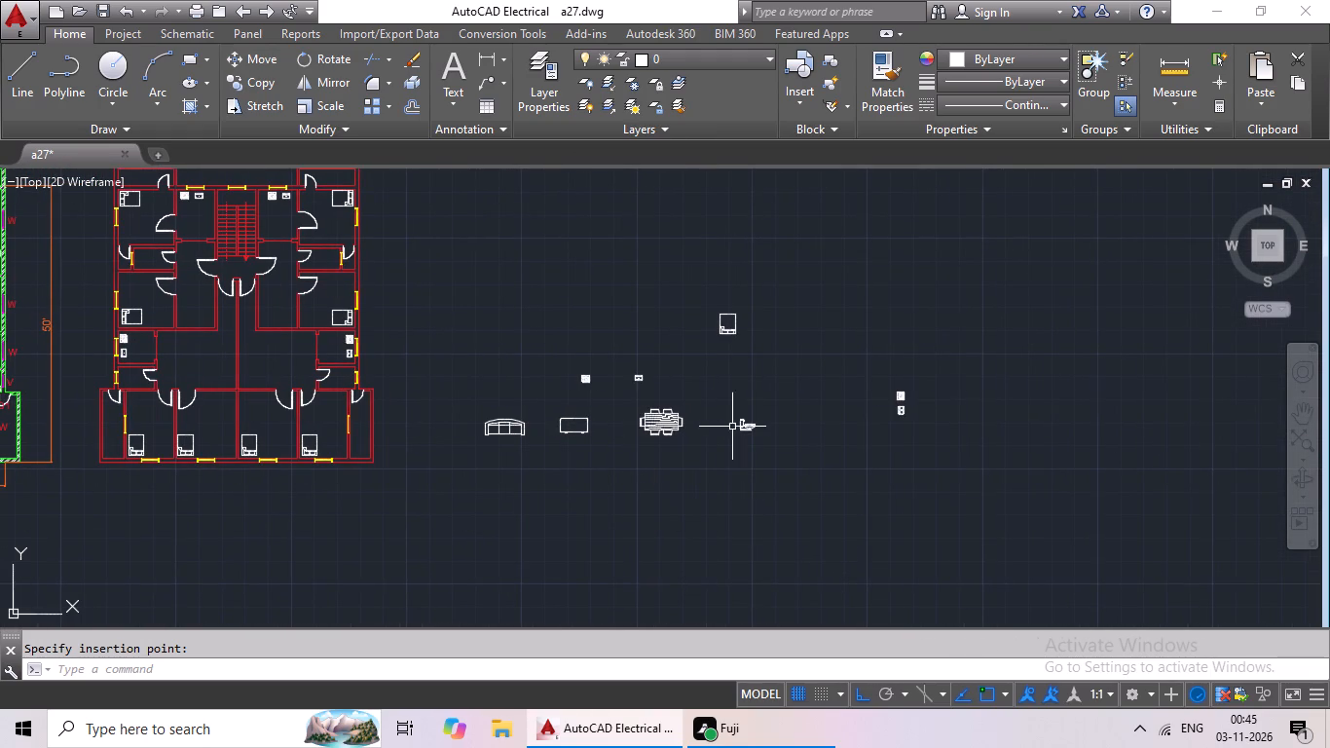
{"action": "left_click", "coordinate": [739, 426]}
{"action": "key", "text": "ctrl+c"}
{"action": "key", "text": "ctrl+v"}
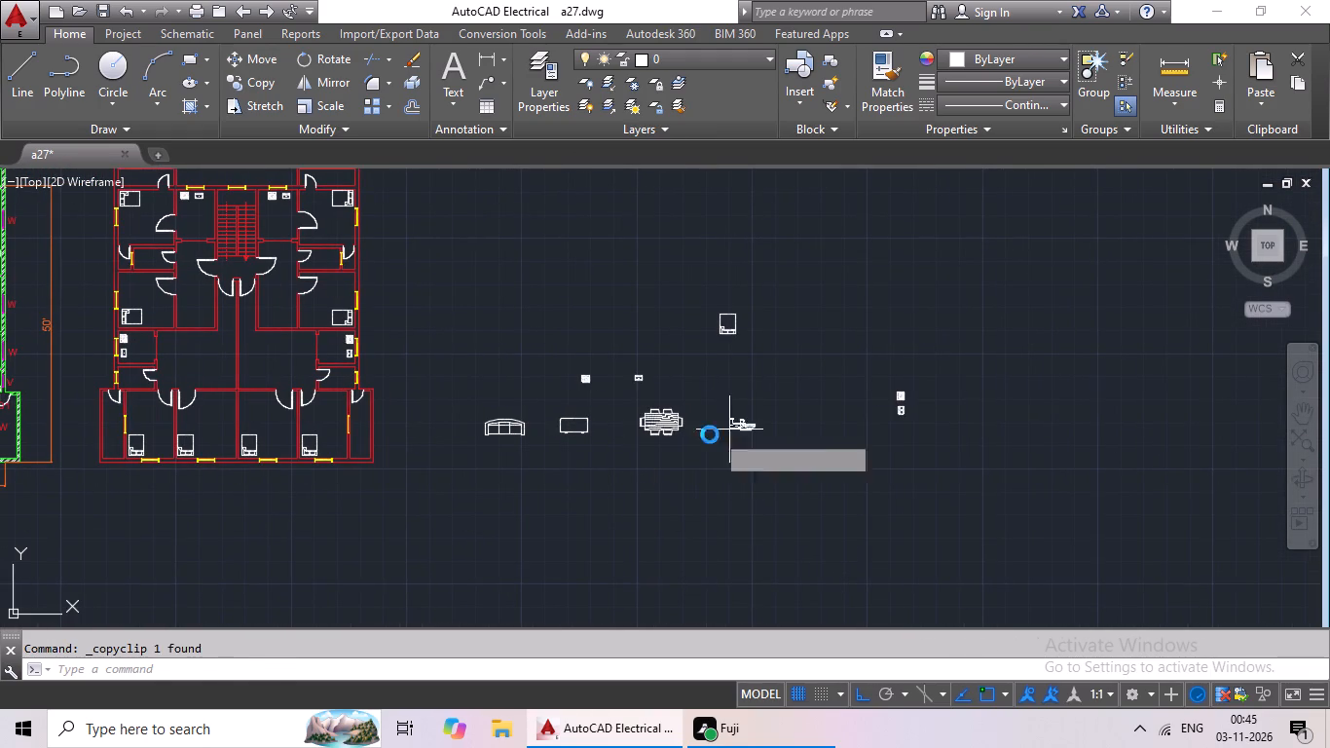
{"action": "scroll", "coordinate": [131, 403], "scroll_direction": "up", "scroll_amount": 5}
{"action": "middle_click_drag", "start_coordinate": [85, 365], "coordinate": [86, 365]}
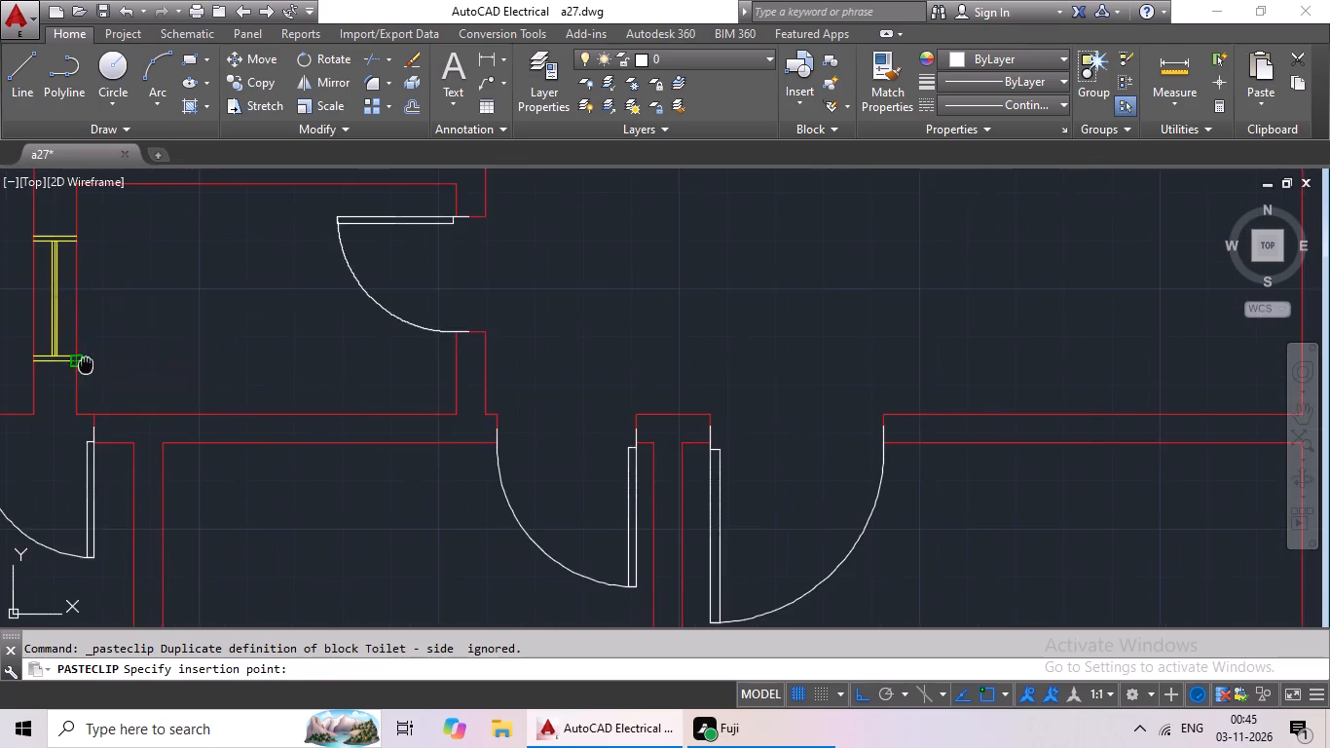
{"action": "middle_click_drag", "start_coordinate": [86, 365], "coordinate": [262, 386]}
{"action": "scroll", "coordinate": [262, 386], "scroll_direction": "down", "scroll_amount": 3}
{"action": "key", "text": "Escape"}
Scale down the spare toilet block by reference from the bowl's front edge, using its full length as reference, to under two-thirds size.
{"action": "middle_click_drag", "start_coordinate": [1046, 448], "coordinate": [858, 469]}
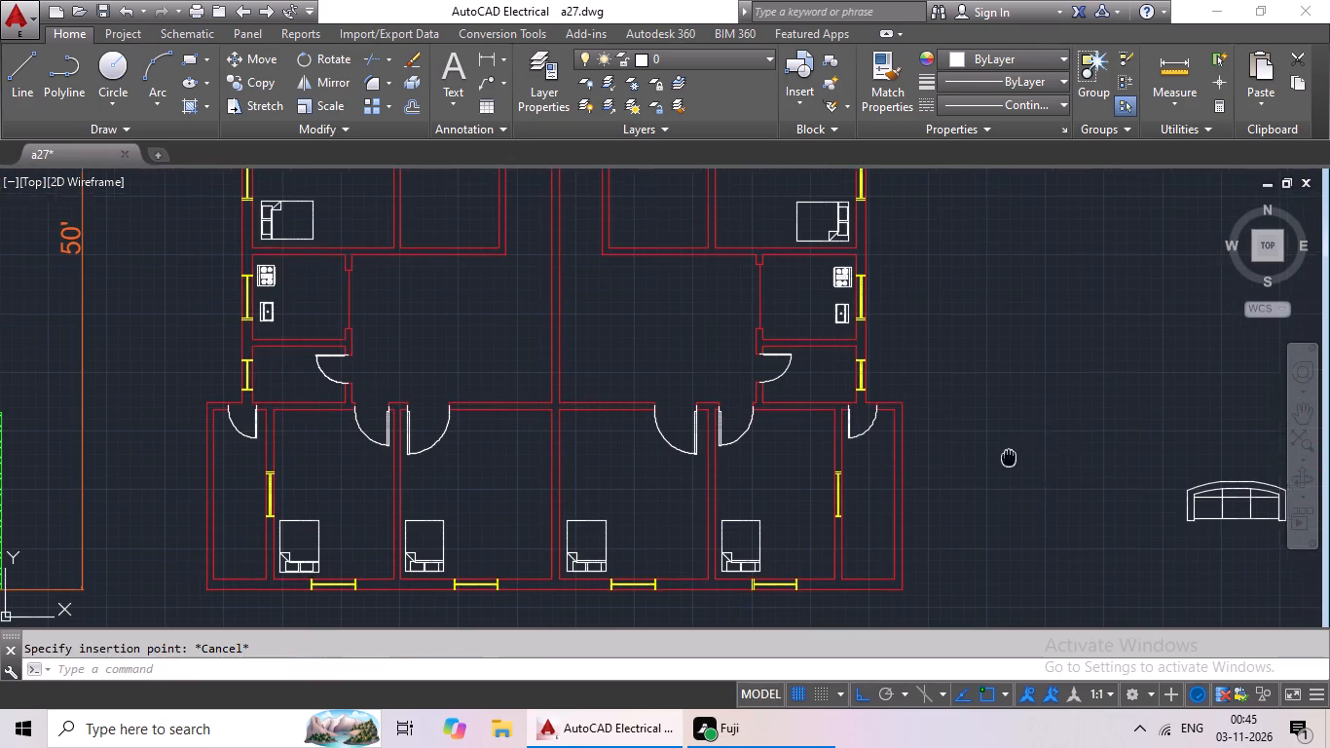
{"action": "middle_click_drag", "start_coordinate": [858, 469], "coordinate": [168, 411]}
{"action": "scroll", "coordinate": [1040, 460], "scroll_direction": "up", "scroll_amount": 2}
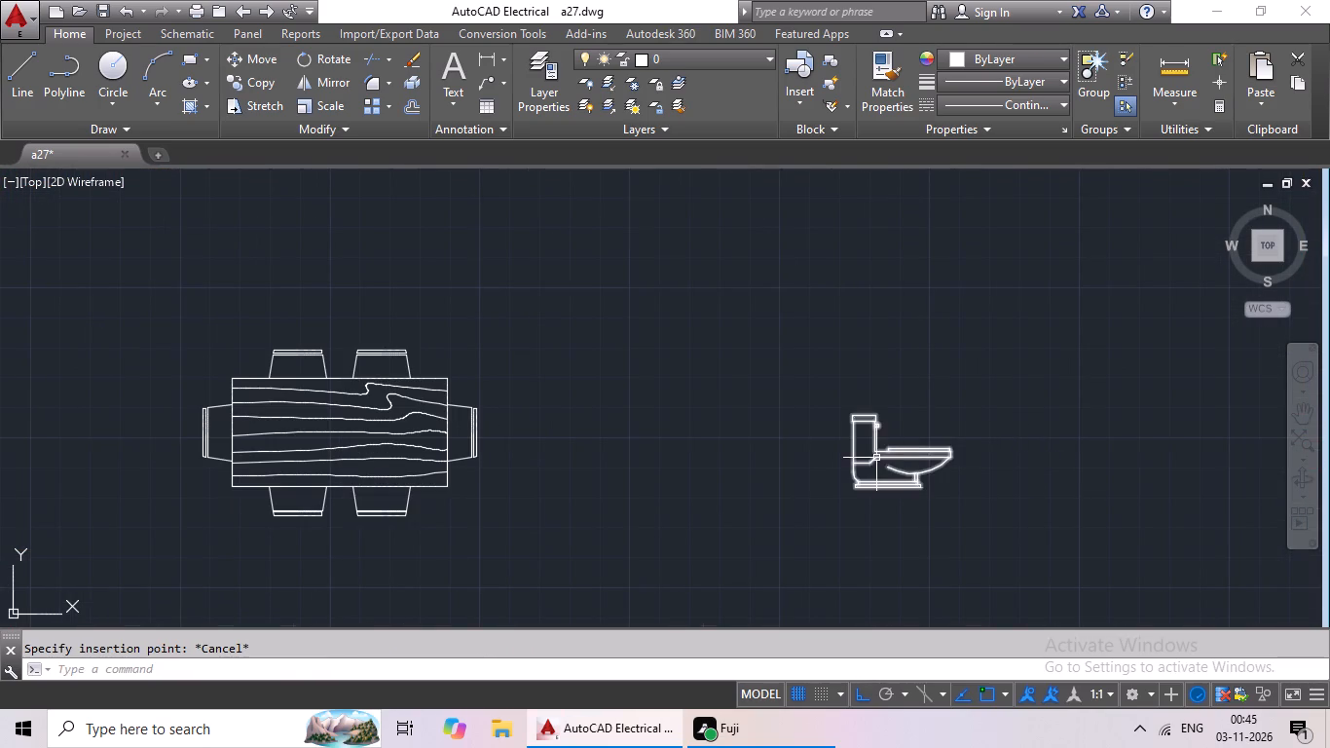
{"action": "left_click", "coordinate": [876, 458]}
{"action": "middle_click_drag", "start_coordinate": [1018, 465], "coordinate": [809, 469]}
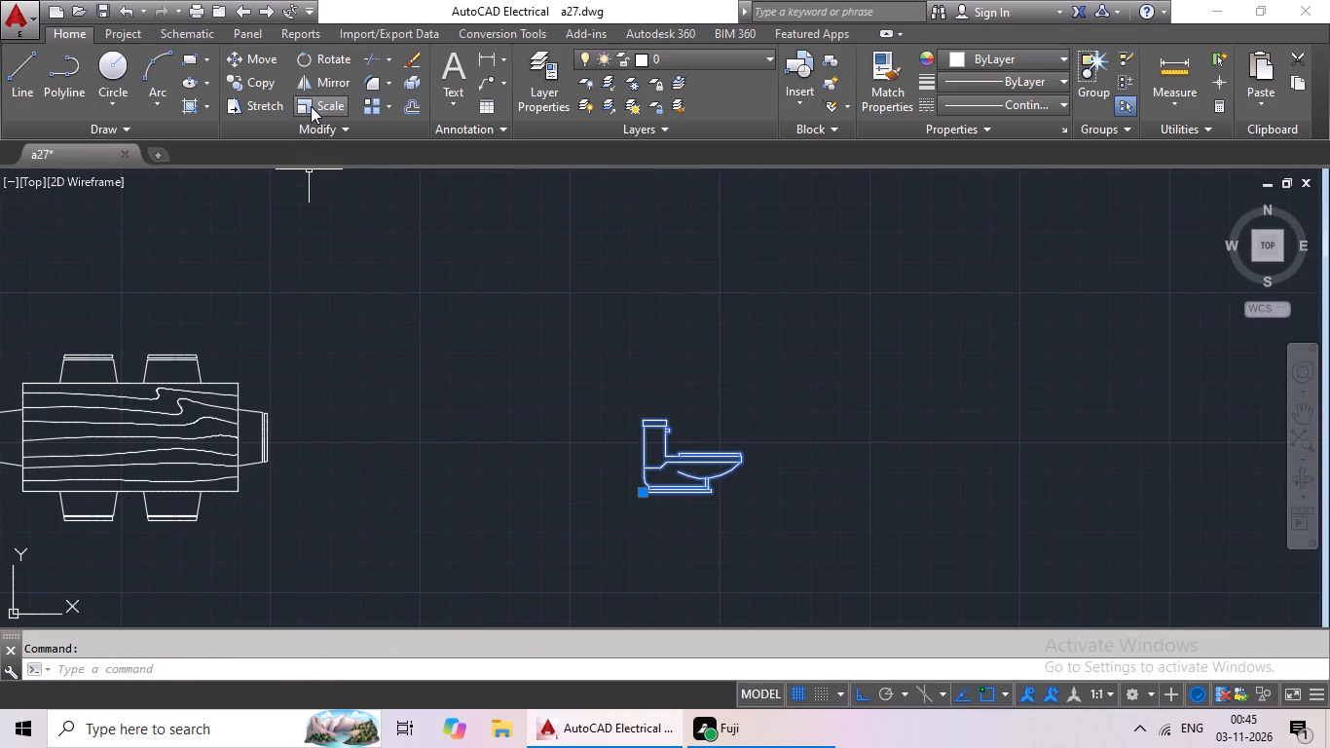
{"action": "left_click", "coordinate": [312, 105]}
{"action": "scroll", "coordinate": [658, 464], "scroll_direction": "up", "scroll_amount": 4}
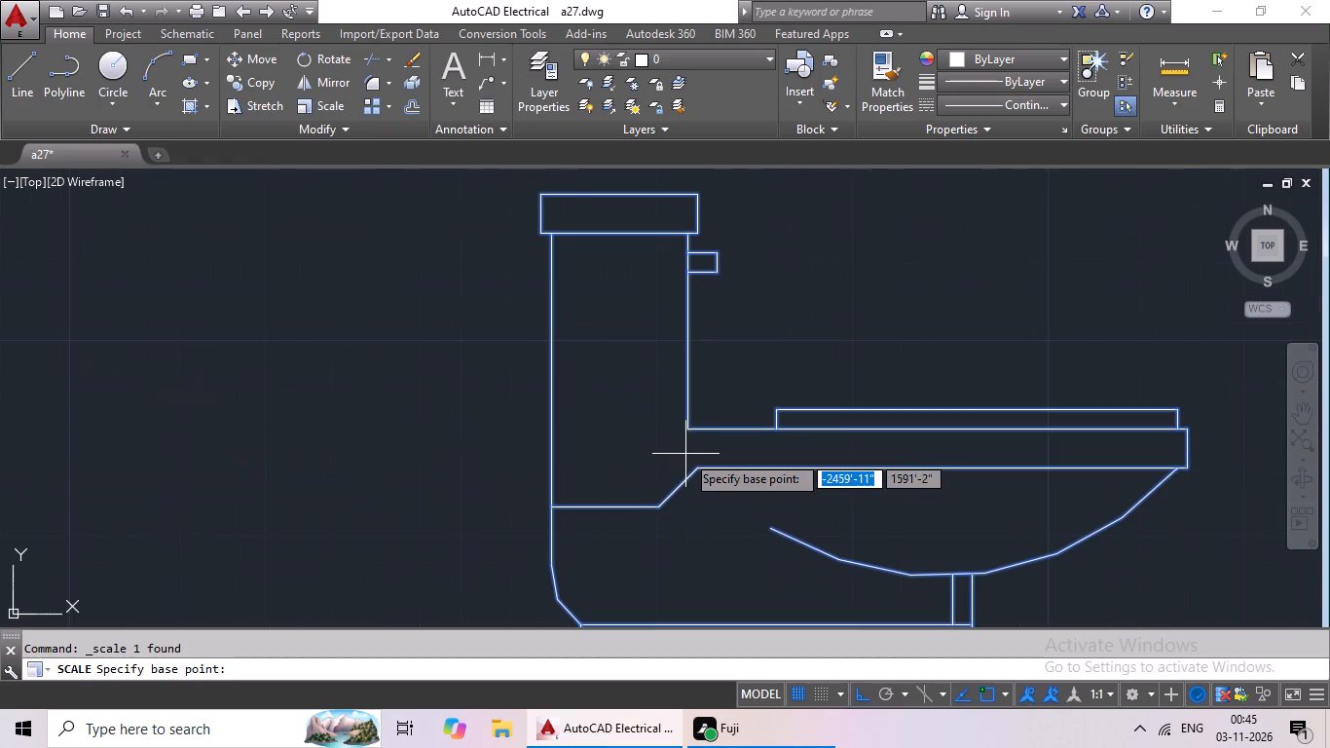
{"action": "scroll", "coordinate": [685, 454], "scroll_direction": "down", "scroll_amount": 1}
{"action": "left_click", "coordinate": [996, 450]}
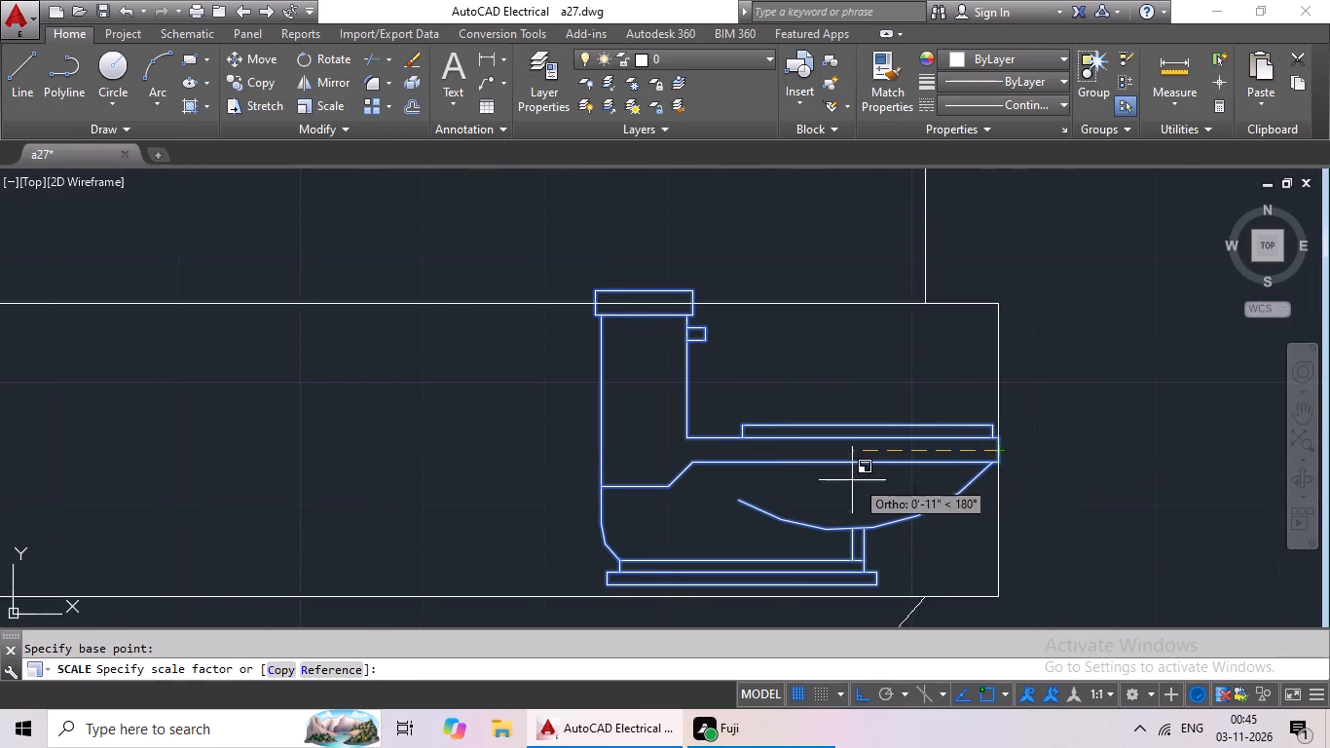
{"action": "left_click", "coordinate": [329, 671]}
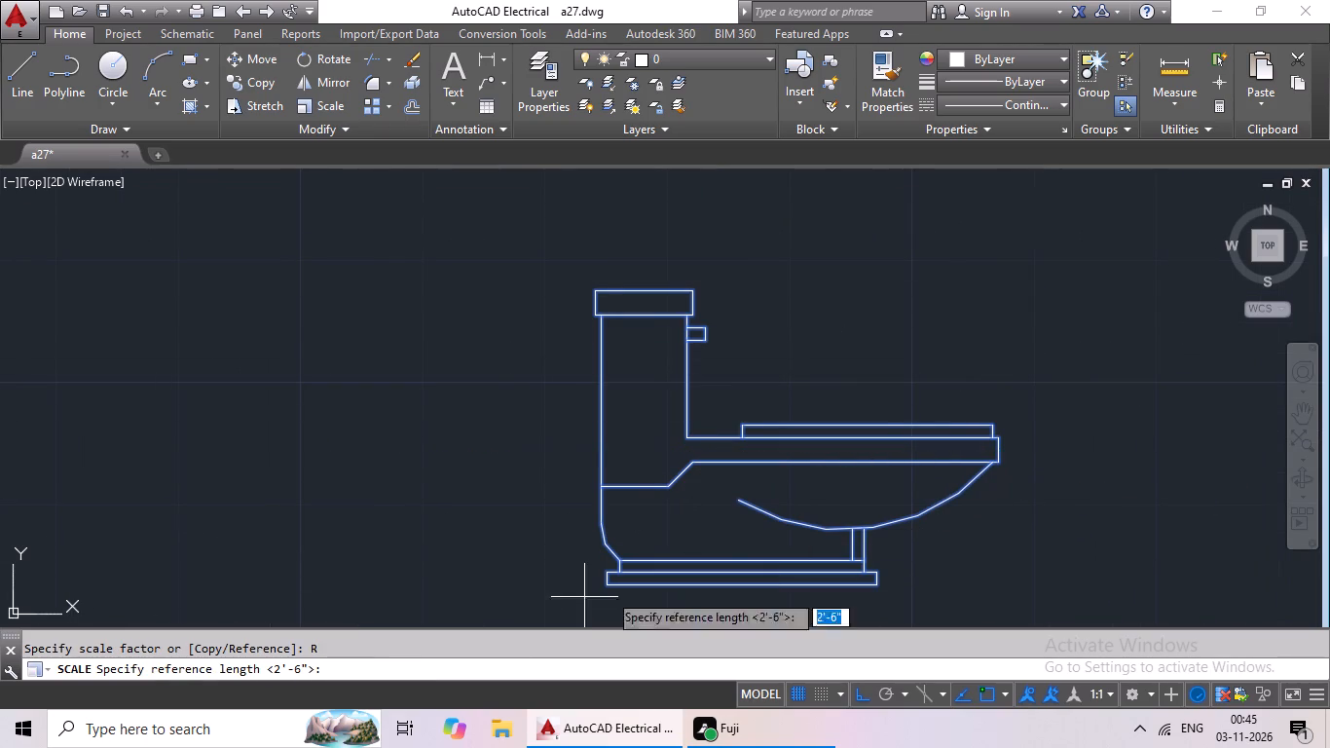
{"action": "left_click", "coordinate": [1000, 452]}
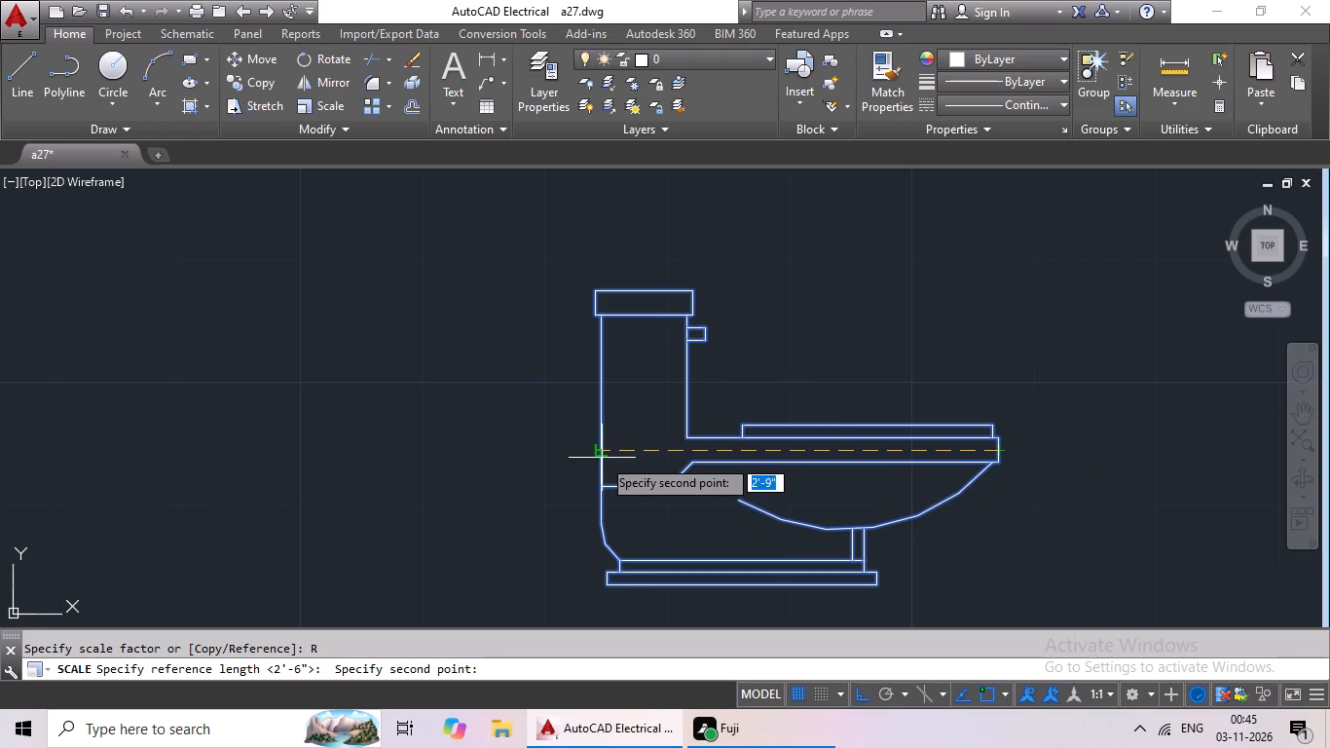
{"action": "left_click", "coordinate": [601, 452]}
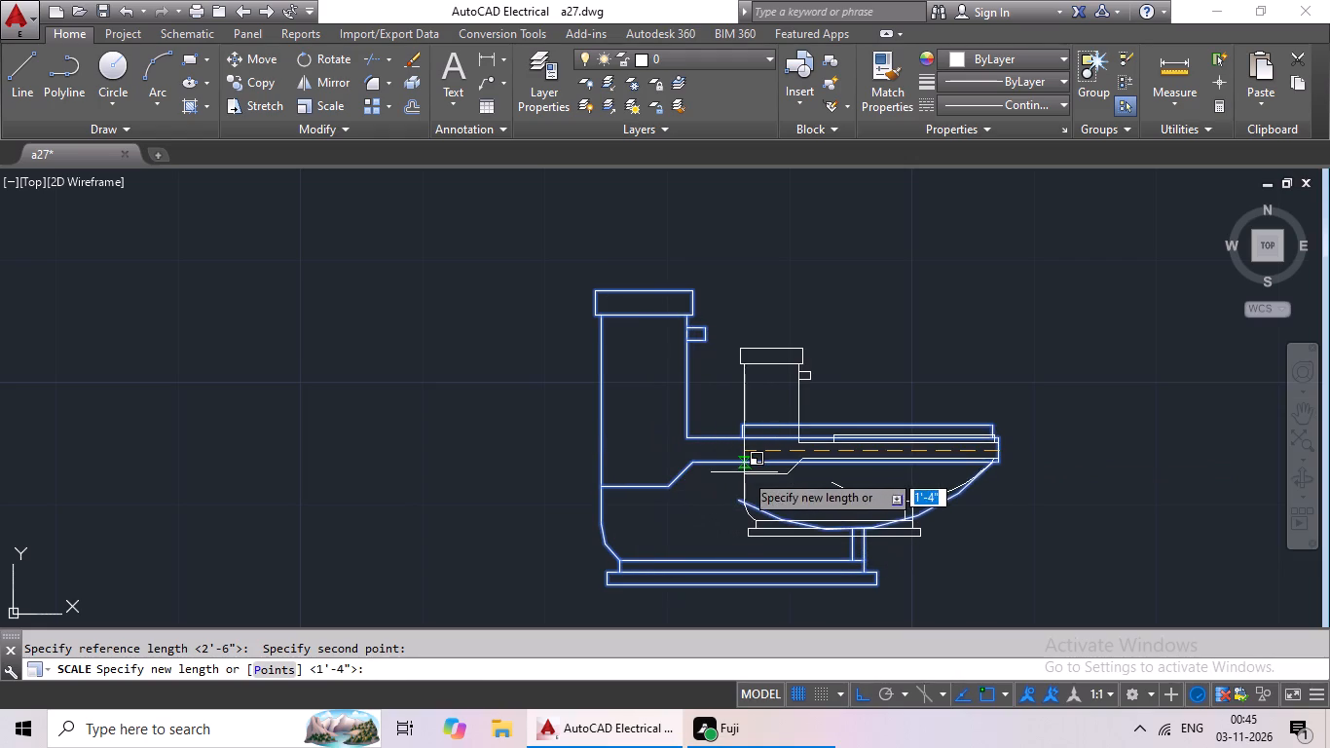
{"action": "left_click", "coordinate": [752, 476]}
Copy the reduced toilet block into the toilet room south of the red plan's small west kitchen, with its tank beside the windowed wall.
{"action": "scroll", "coordinate": [867, 468], "scroll_direction": "down", "scroll_amount": 3}
{"action": "left_click_drag", "start_coordinate": [888, 413], "coordinate": [1077, 521]}
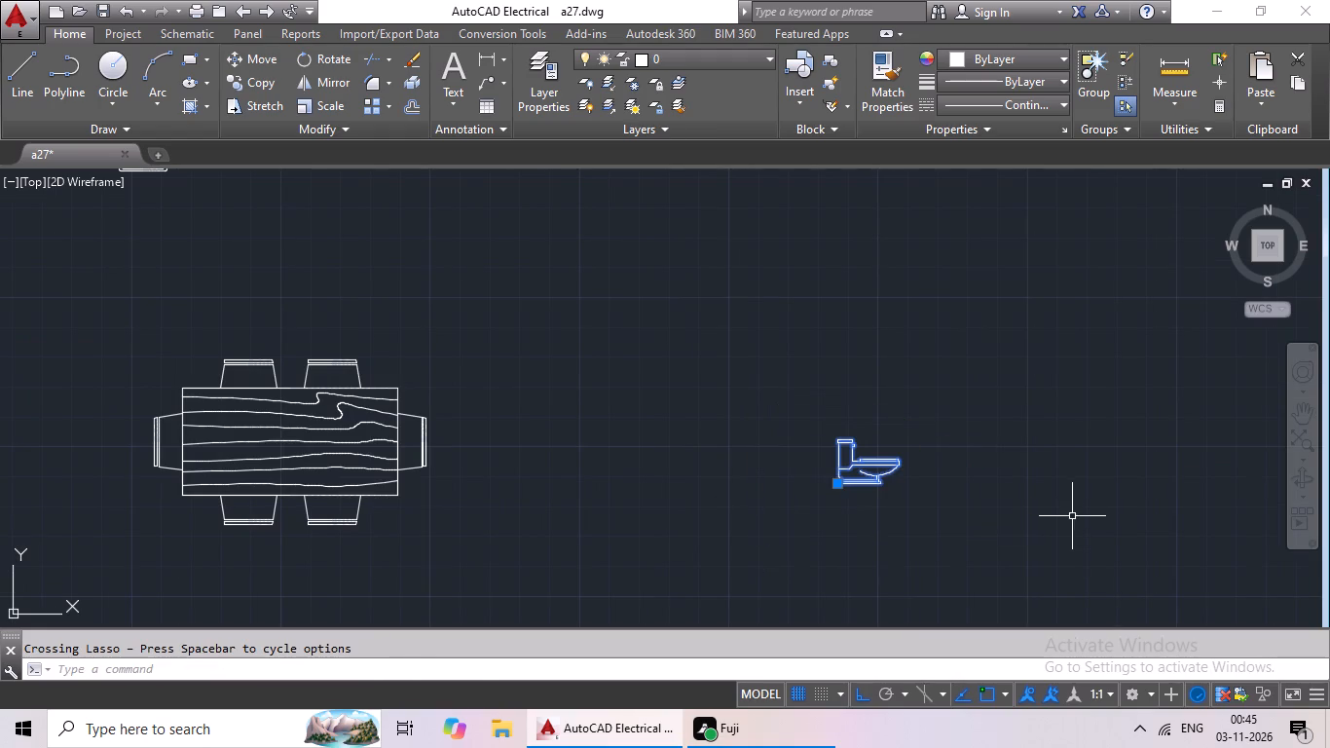
{"action": "key", "text": "ctrl+c"}
{"action": "key", "text": "ctrl+v"}
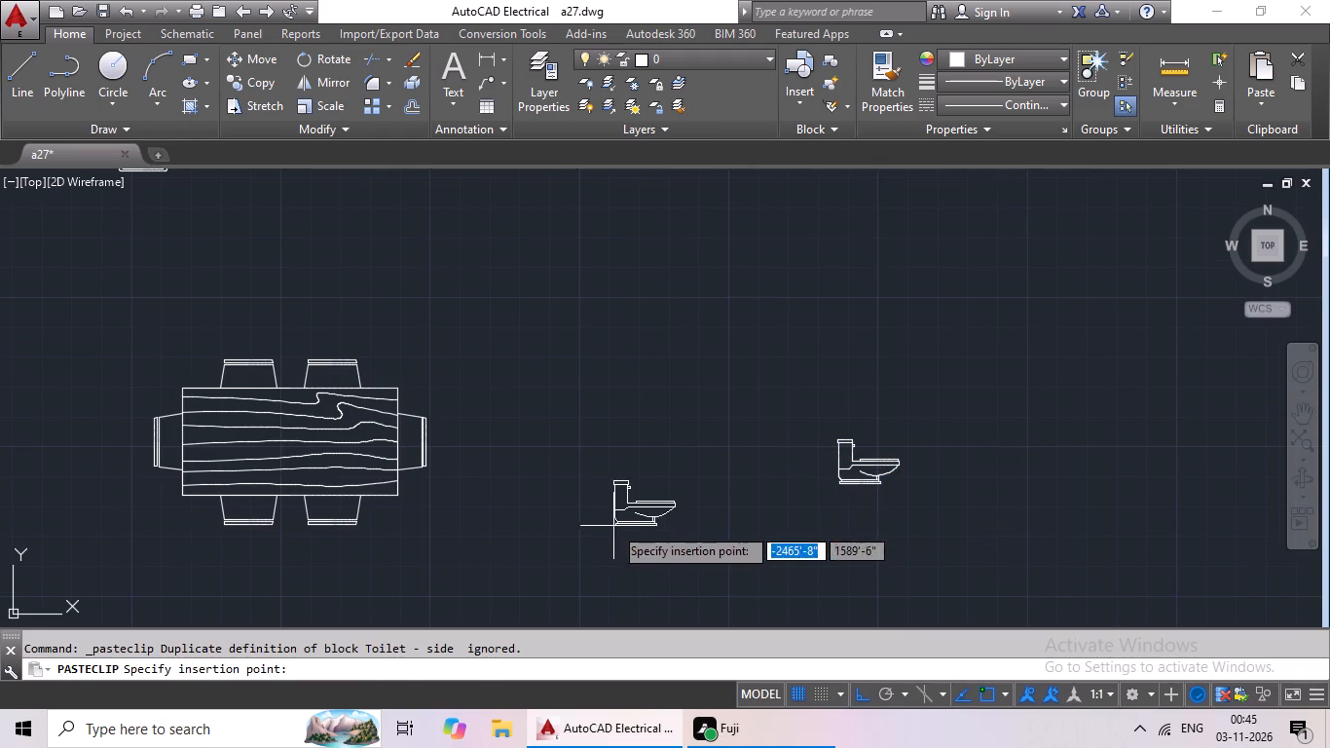
{"action": "middle_click_drag", "start_coordinate": [511, 517], "coordinate": [944, 451]}
{"action": "scroll", "coordinate": [425, 482], "scroll_direction": "down", "scroll_amount": 1}
{"action": "middle_click_drag", "start_coordinate": [394, 492], "coordinate": [738, 458]}
{"action": "scroll", "coordinate": [351, 455], "scroll_direction": "down", "scroll_amount": 1}
{"action": "middle_click_drag", "start_coordinate": [348, 461], "coordinate": [670, 414]}
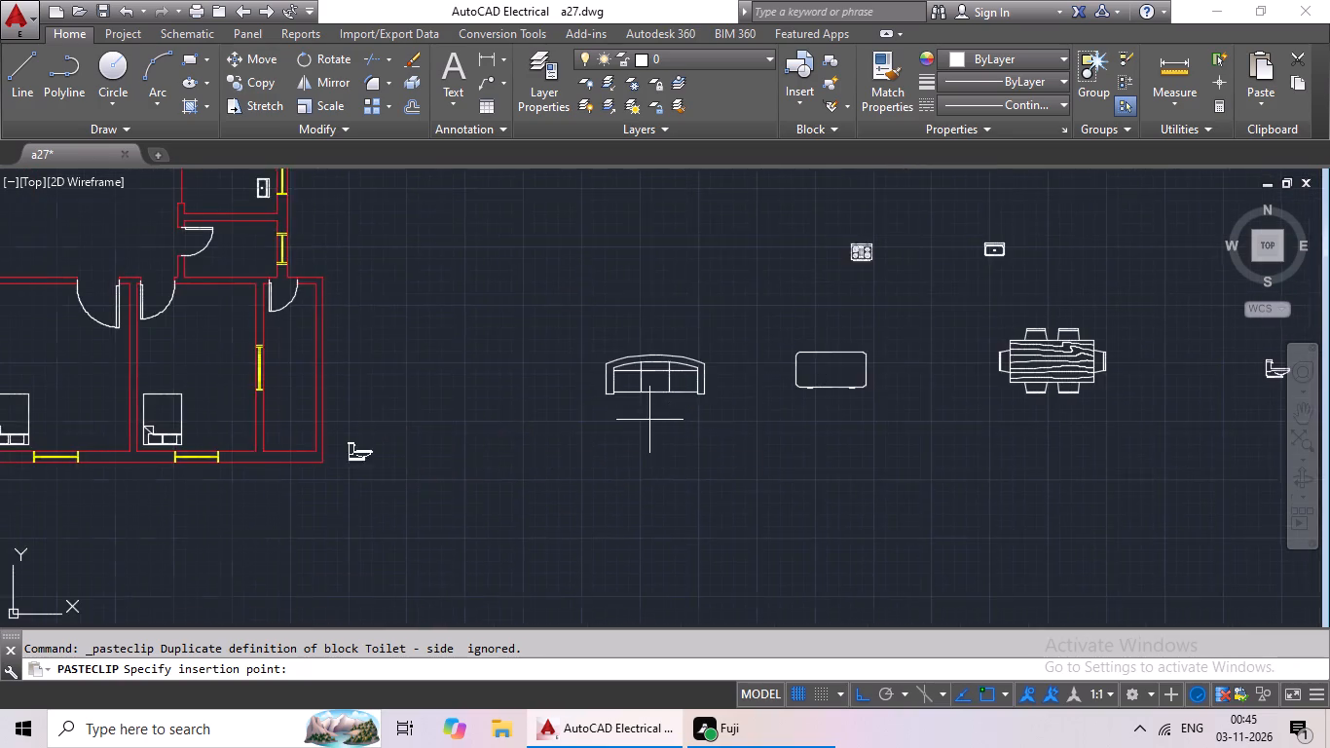
{"action": "middle_click_drag", "start_coordinate": [482, 437], "coordinate": [745, 438]}
{"action": "middle_click_drag", "start_coordinate": [380, 406], "coordinate": [712, 458]}
{"action": "scroll", "coordinate": [274, 310], "scroll_direction": "up", "scroll_amount": 4}
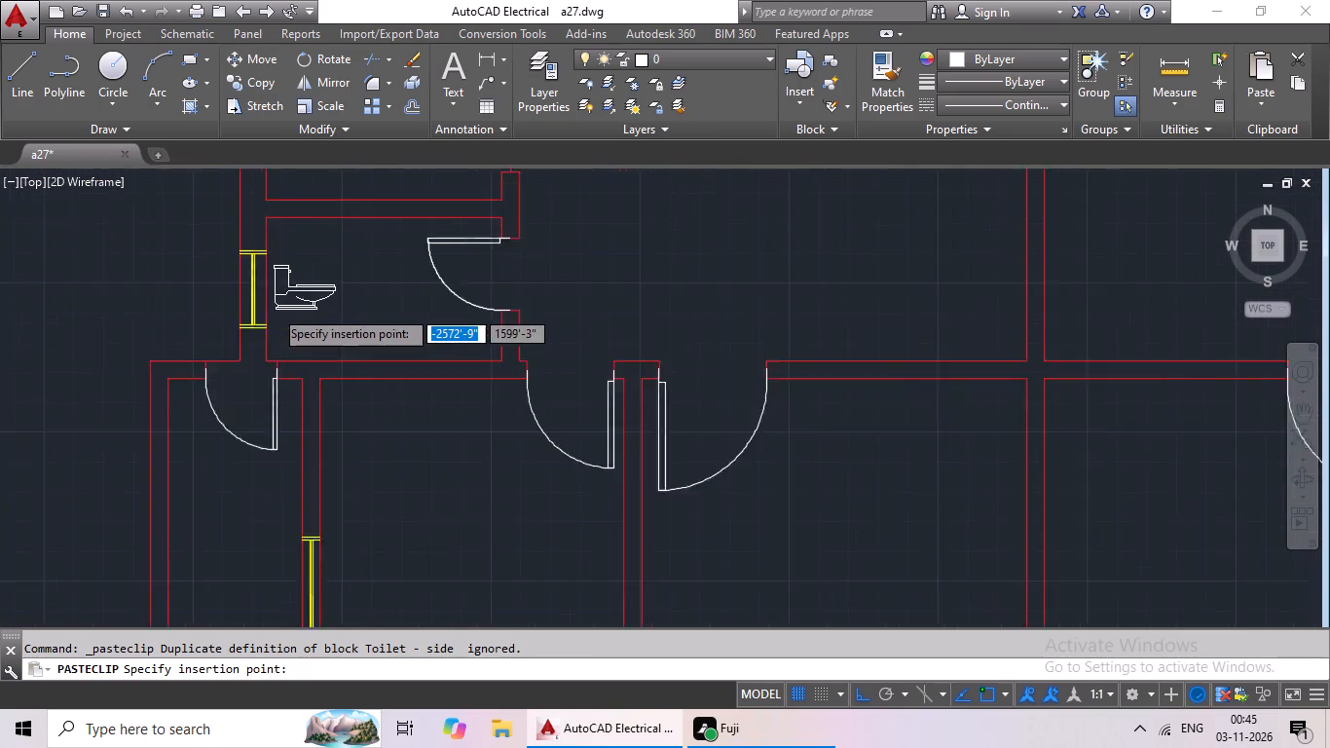
{"action": "left_click", "coordinate": [270, 419]}
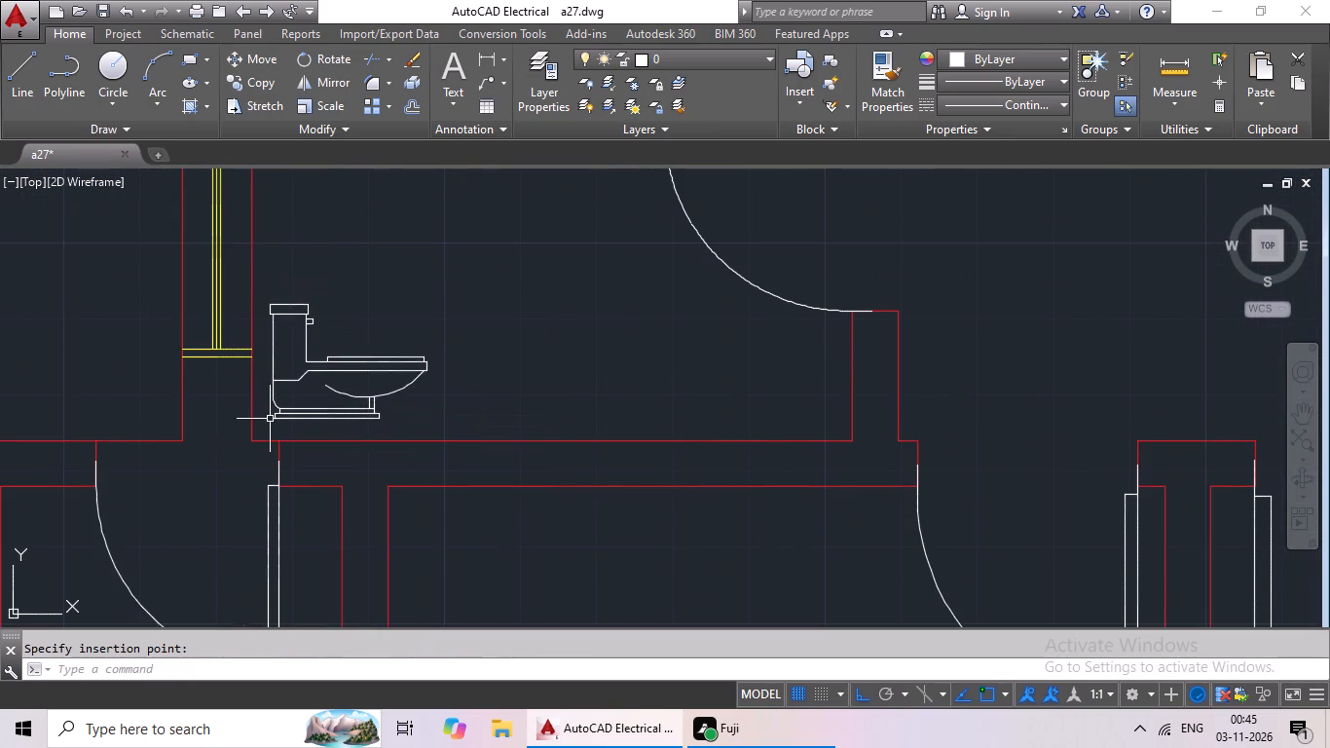
Copy the same toilet block into the red plan's northwest toilet room, between the two west bedrooms, with its tank beside the windowed wall.
{"action": "key", "text": "ctrl+v"}
{"action": "scroll", "coordinate": [427, 417], "scroll_direction": "down", "scroll_amount": 2, "text": "ctrl"}
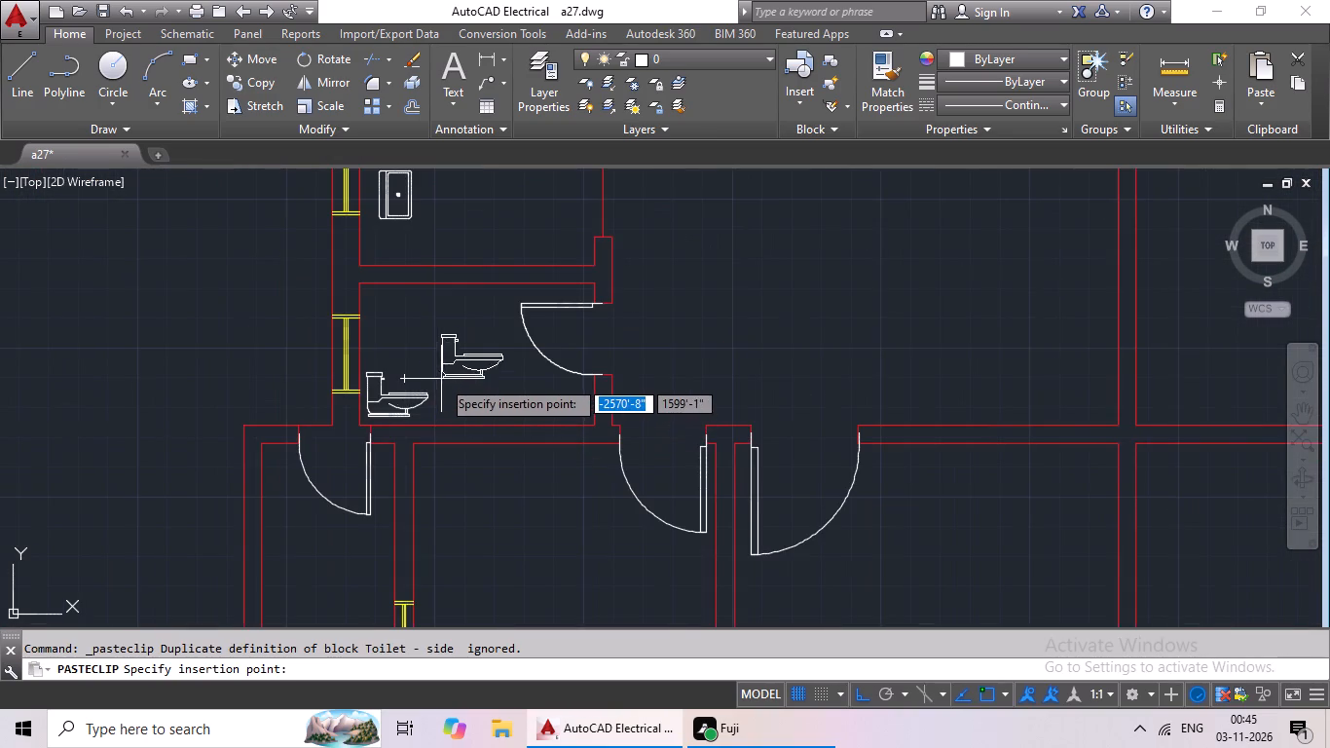
{"action": "scroll", "coordinate": [442, 372], "scroll_direction": "down", "scroll_amount": 1}
{"action": "middle_click_drag", "start_coordinate": [437, 328], "coordinate": [439, 506]}
{"action": "middle_click_drag", "start_coordinate": [420, 400], "coordinate": [432, 585]}
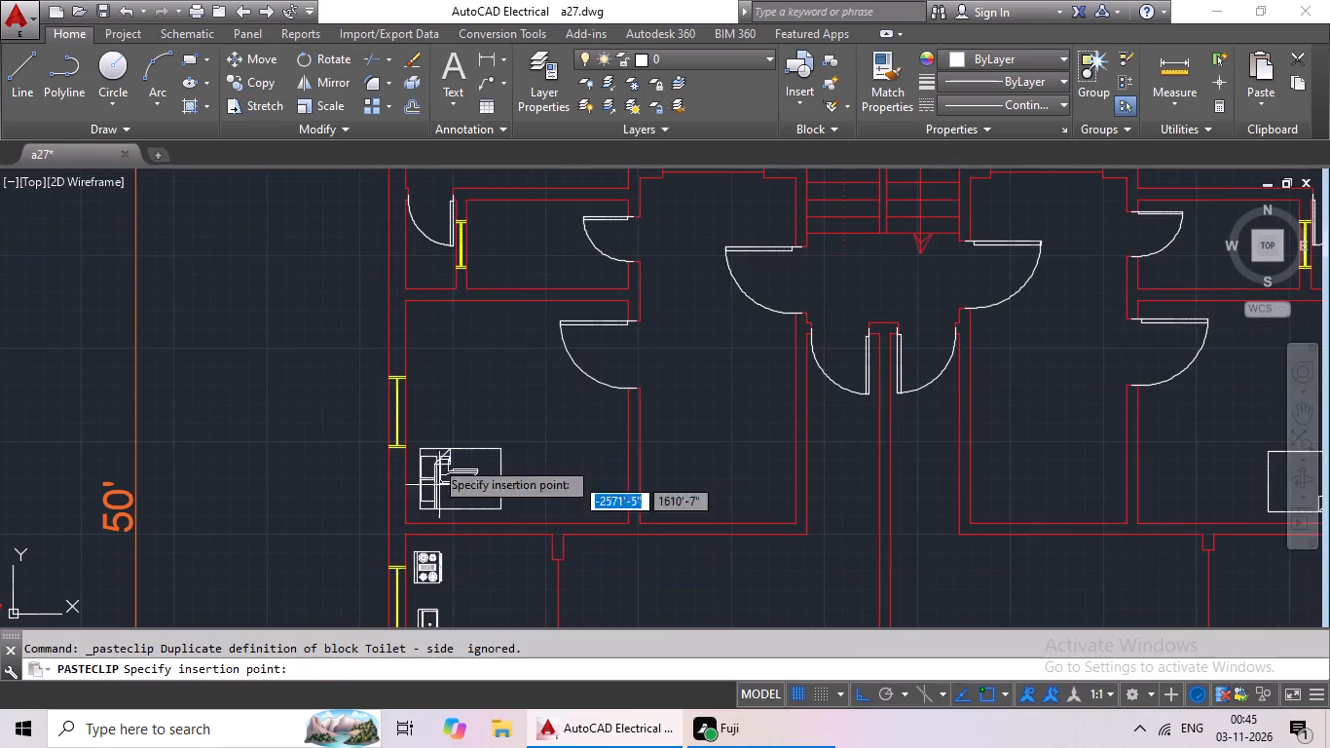
{"action": "middle_click_drag", "start_coordinate": [436, 402], "coordinate": [438, 562]}
{"action": "middle_click_drag", "start_coordinate": [427, 451], "coordinate": [434, 488]}
{"action": "scroll", "coordinate": [510, 456], "scroll_direction": "down", "scroll_amount": 2}
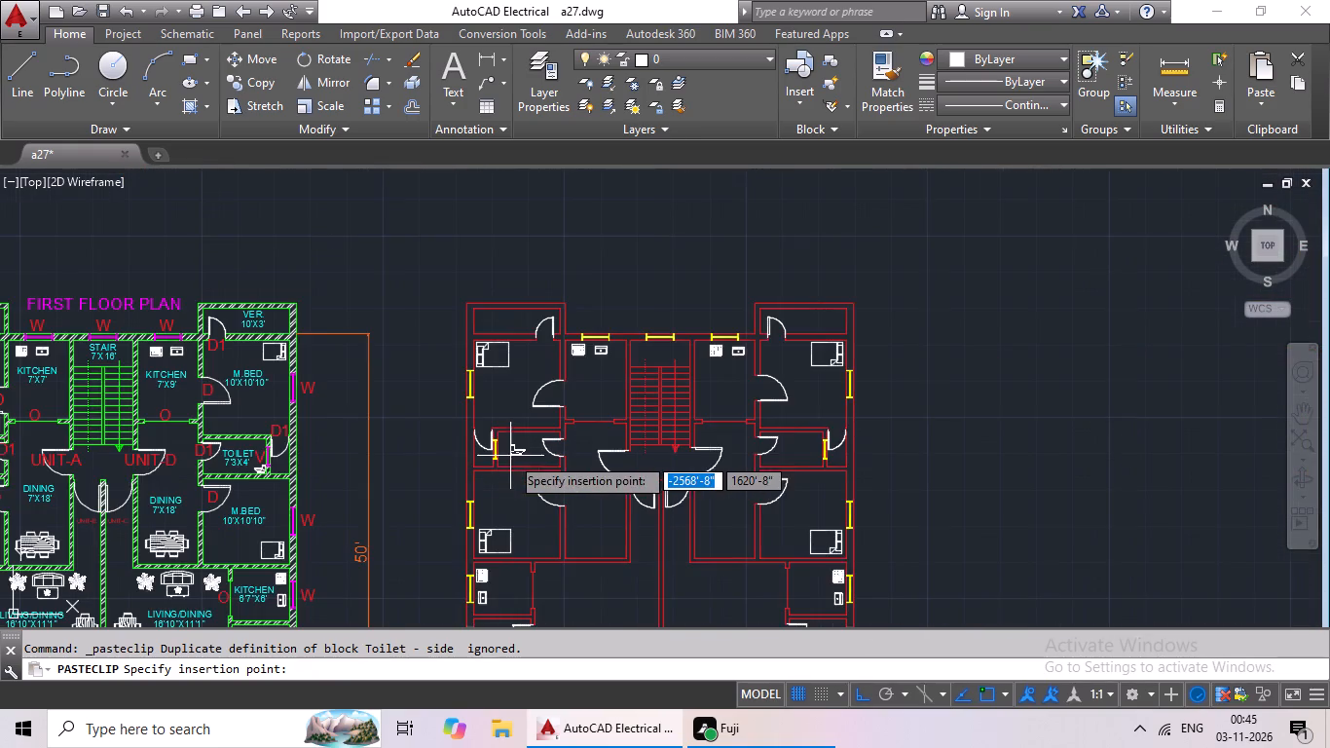
{"action": "scroll", "coordinate": [510, 459], "scroll_direction": "down", "scroll_amount": 1}
{"action": "scroll", "coordinate": [510, 459], "scroll_direction": "up", "scroll_amount": 5}
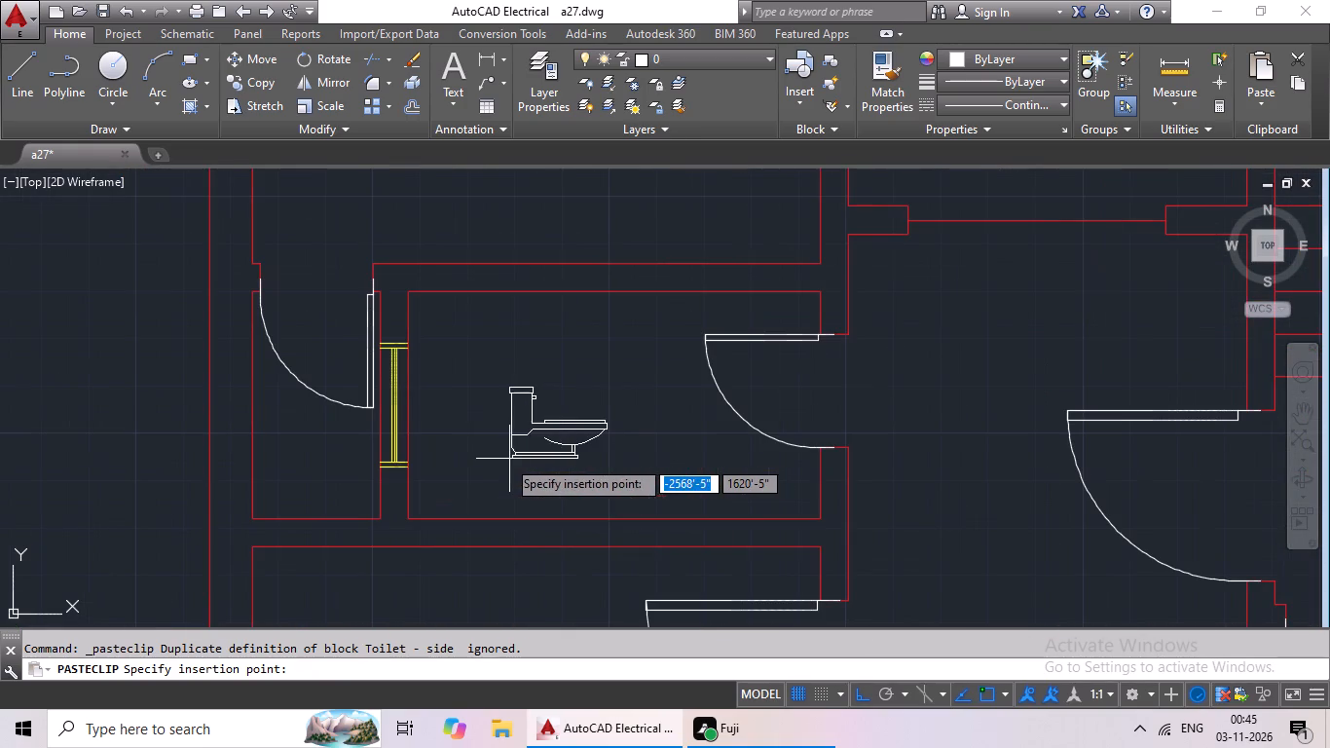
{"action": "left_click", "coordinate": [425, 501]}
Mirror the spare toilet block about a vertical line just beyond the bowl's front, erasing the source object.
{"action": "scroll", "coordinate": [578, 483], "scroll_direction": "down", "scroll_amount": 1}
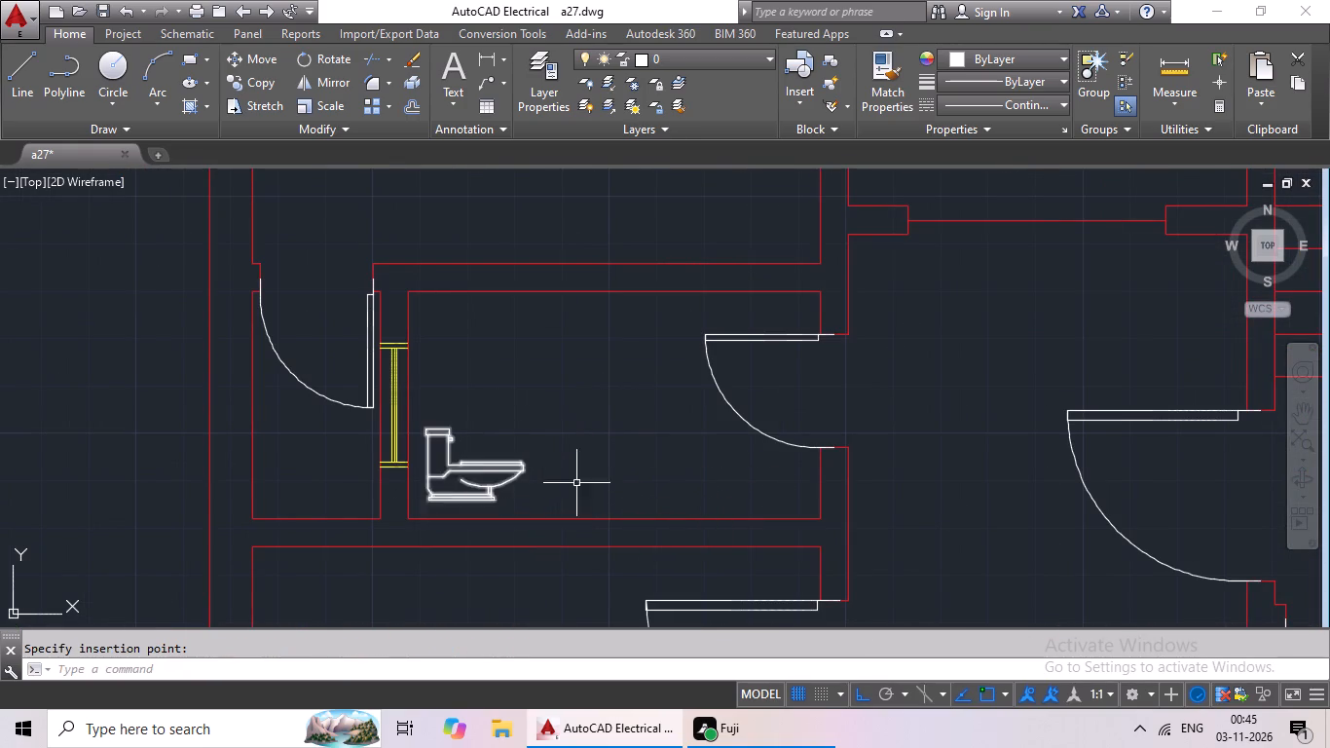
{"action": "scroll", "coordinate": [578, 483], "scroll_direction": "down", "scroll_amount": 3}
{"action": "middle_click_drag", "start_coordinate": [627, 519], "coordinate": [432, 448]}
{"action": "middle_click_drag", "start_coordinate": [739, 506], "coordinate": [678, 424]}
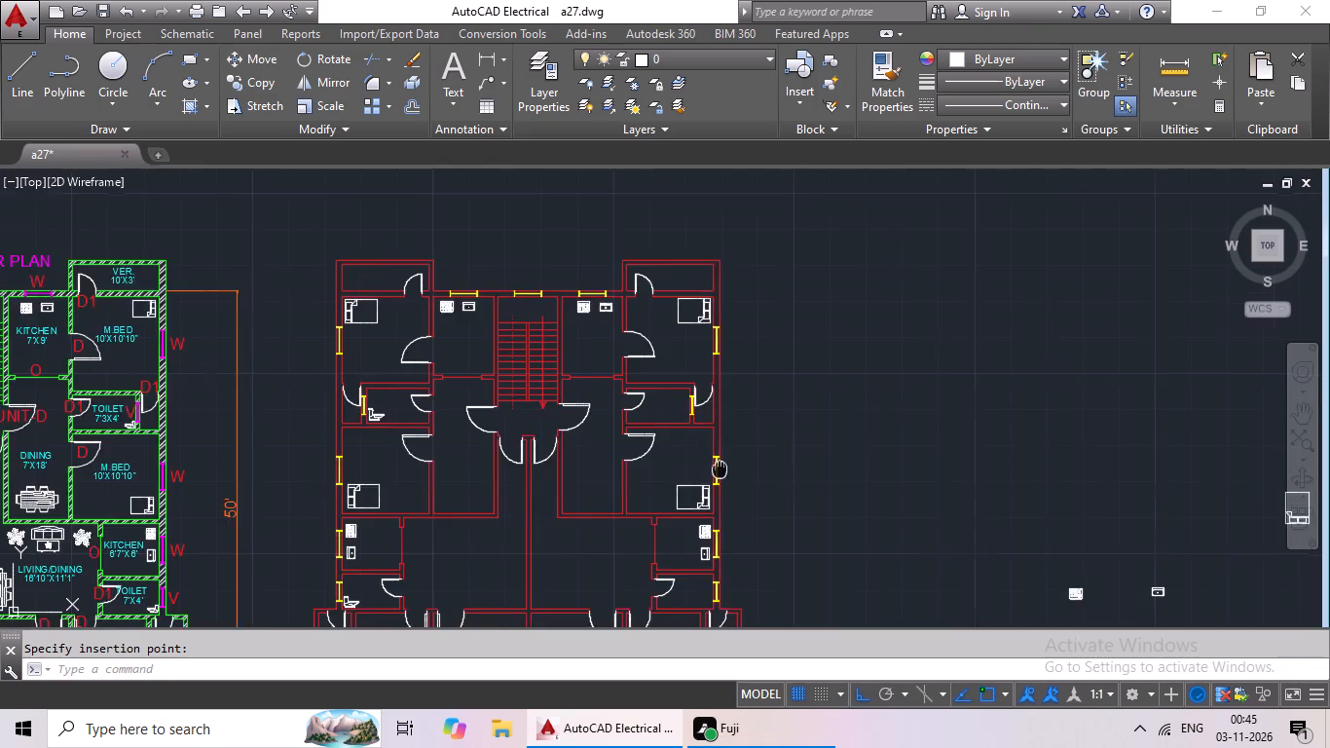
{"action": "middle_click_drag", "start_coordinate": [678, 424], "coordinate": [543, 348]}
{"action": "middle_click_drag", "start_coordinate": [824, 447], "coordinate": [629, 379]}
{"action": "scroll", "coordinate": [980, 478], "scroll_direction": "up", "scroll_amount": 3}
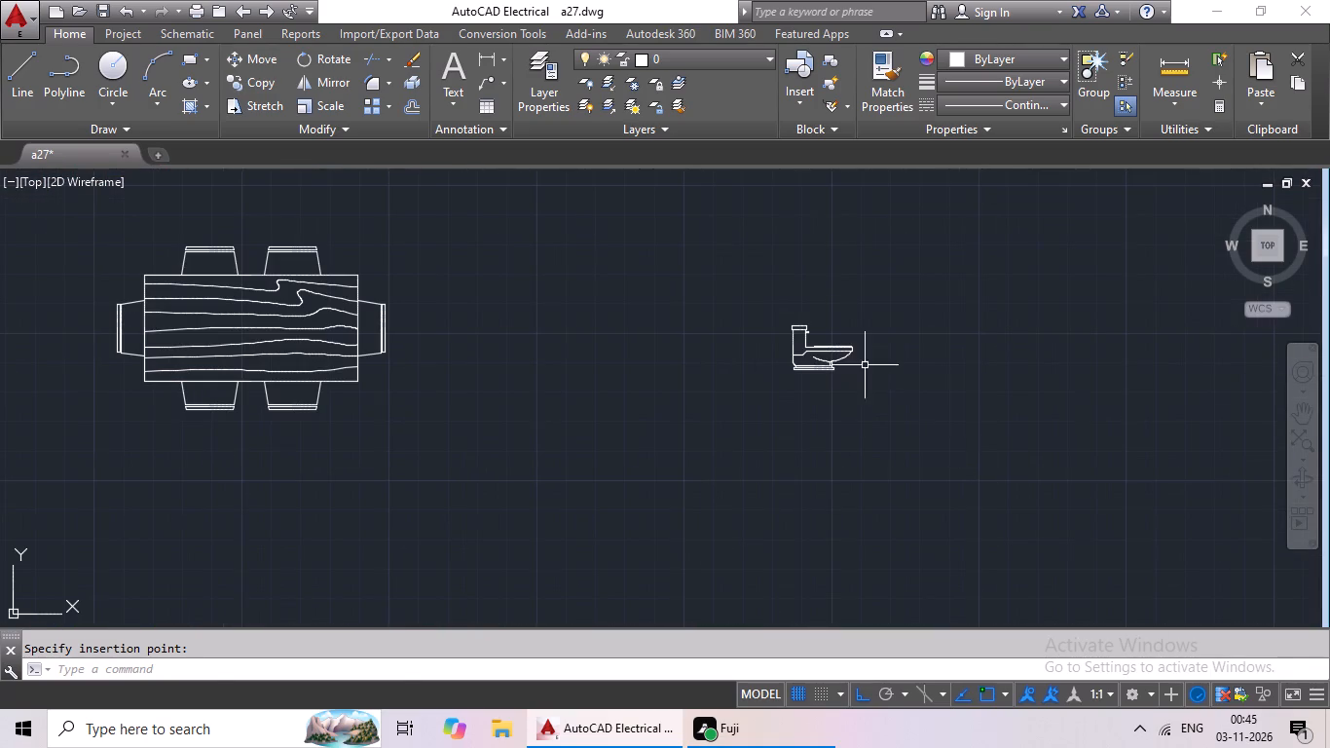
{"action": "left_click_drag", "start_coordinate": [846, 275], "coordinate": [891, 416]}
{"action": "middle_click_drag", "start_coordinate": [910, 369], "coordinate": [735, 484]}
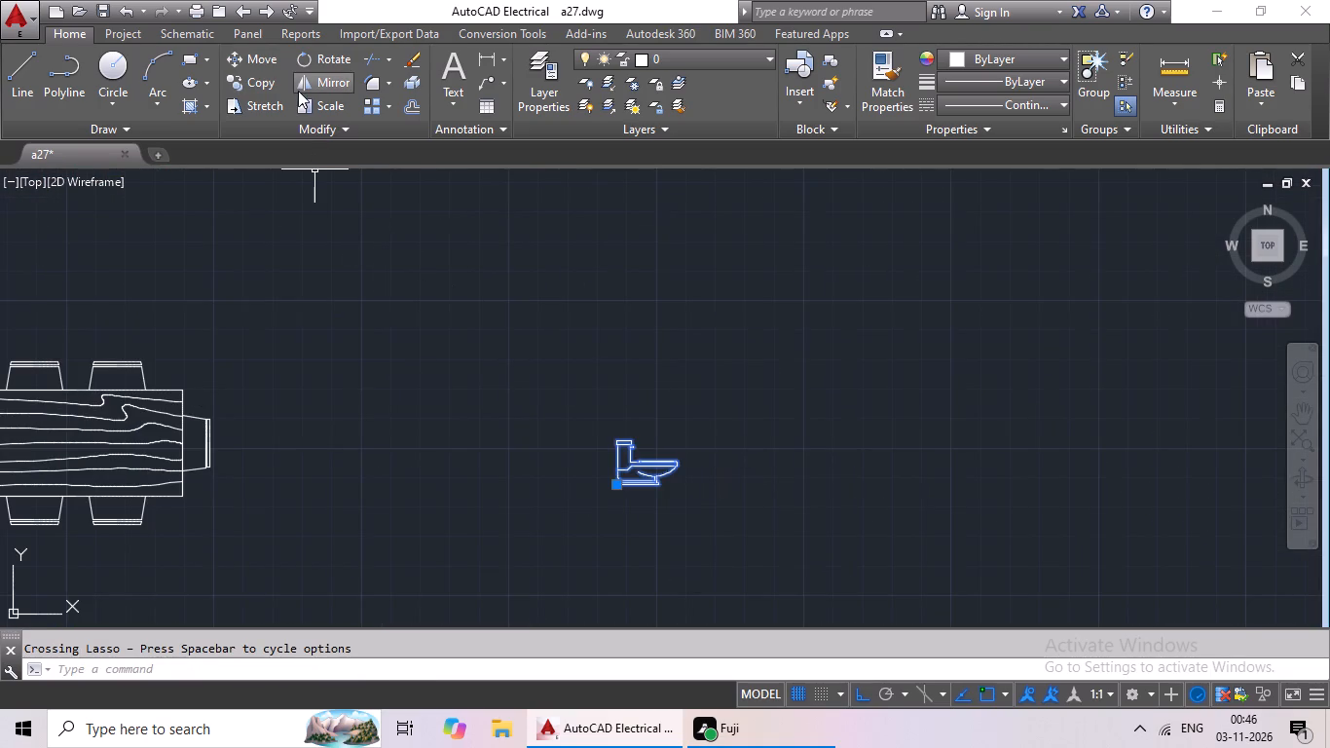
{"action": "left_click", "coordinate": [339, 87]}
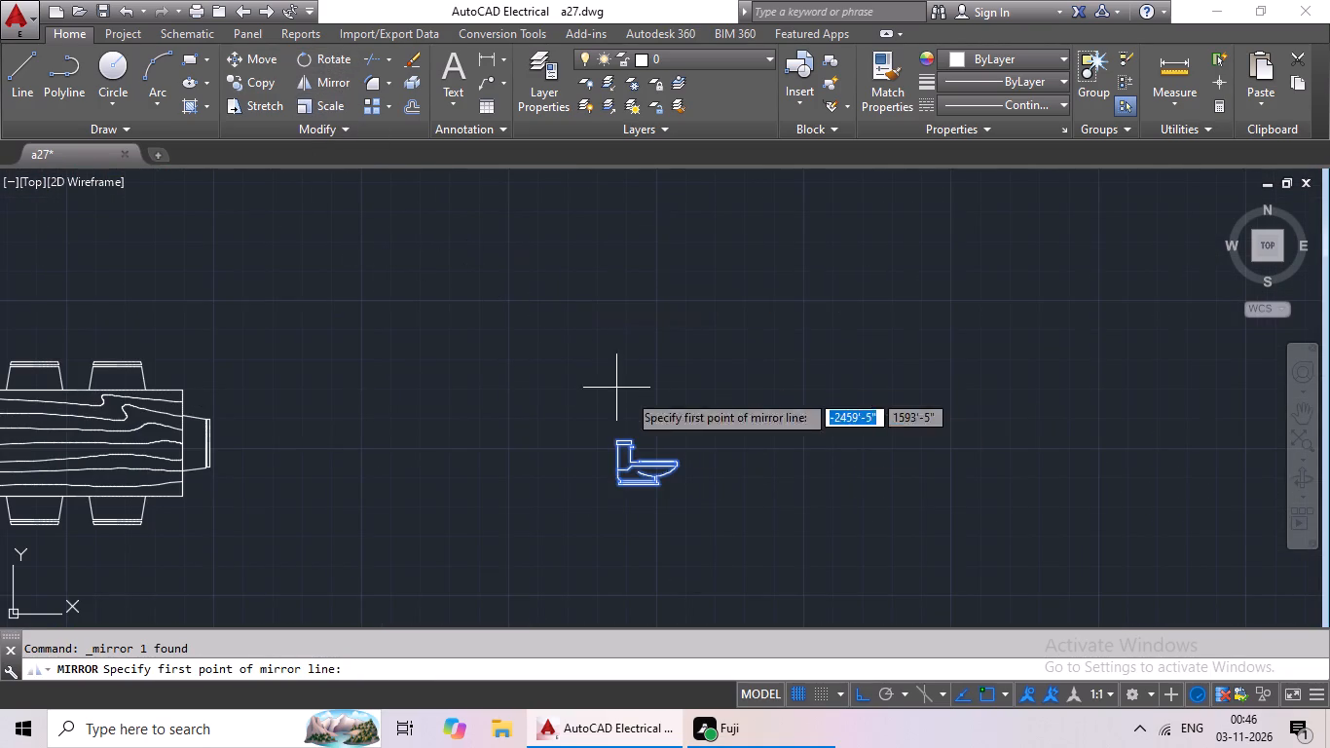
{"action": "left_click_drag", "start_coordinate": [710, 467], "coordinate": [719, 456]}
{"action": "left_click", "coordinate": [709, 383]}
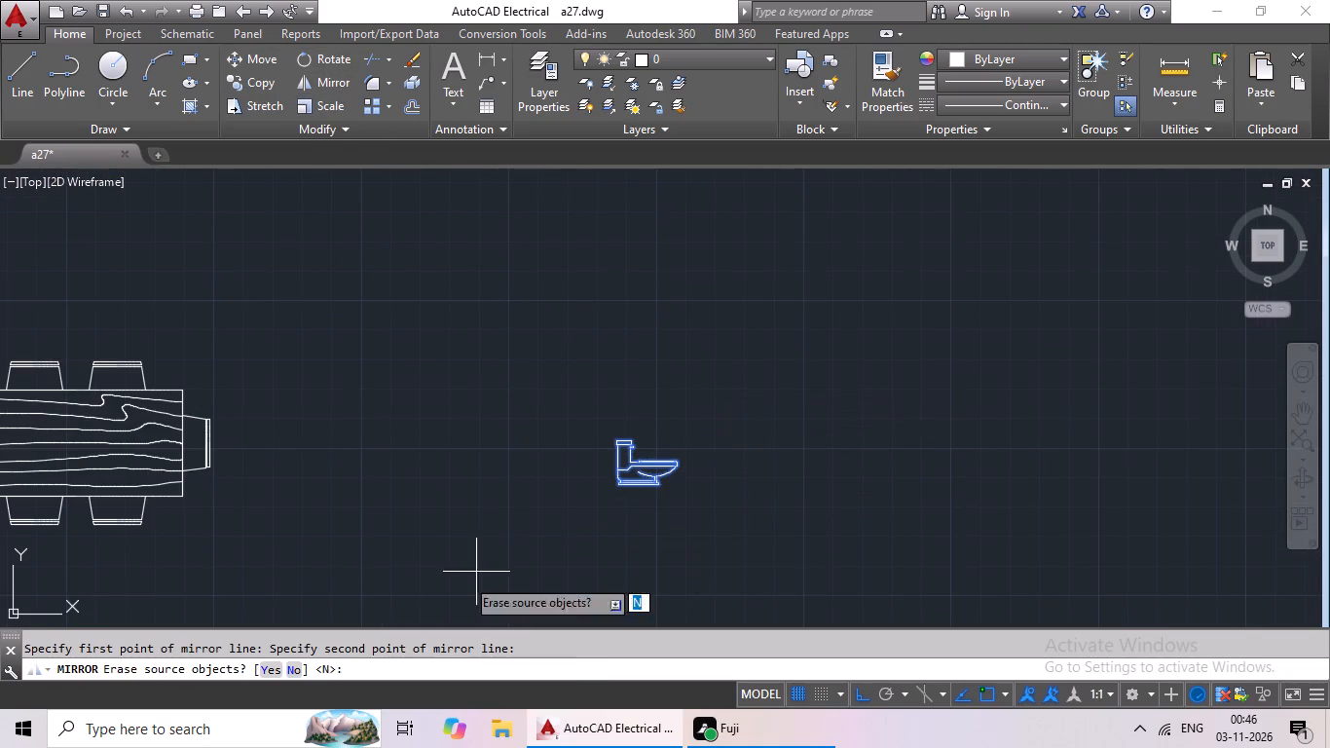
{"action": "left_click", "coordinate": [267, 675]}
Copy the mirrored toilet block into the toilet room south of the red plan's small east kitchen, with its tank beside the windowed wall.
{"action": "left_click_drag", "start_coordinate": [802, 364], "coordinate": [662, 385]}
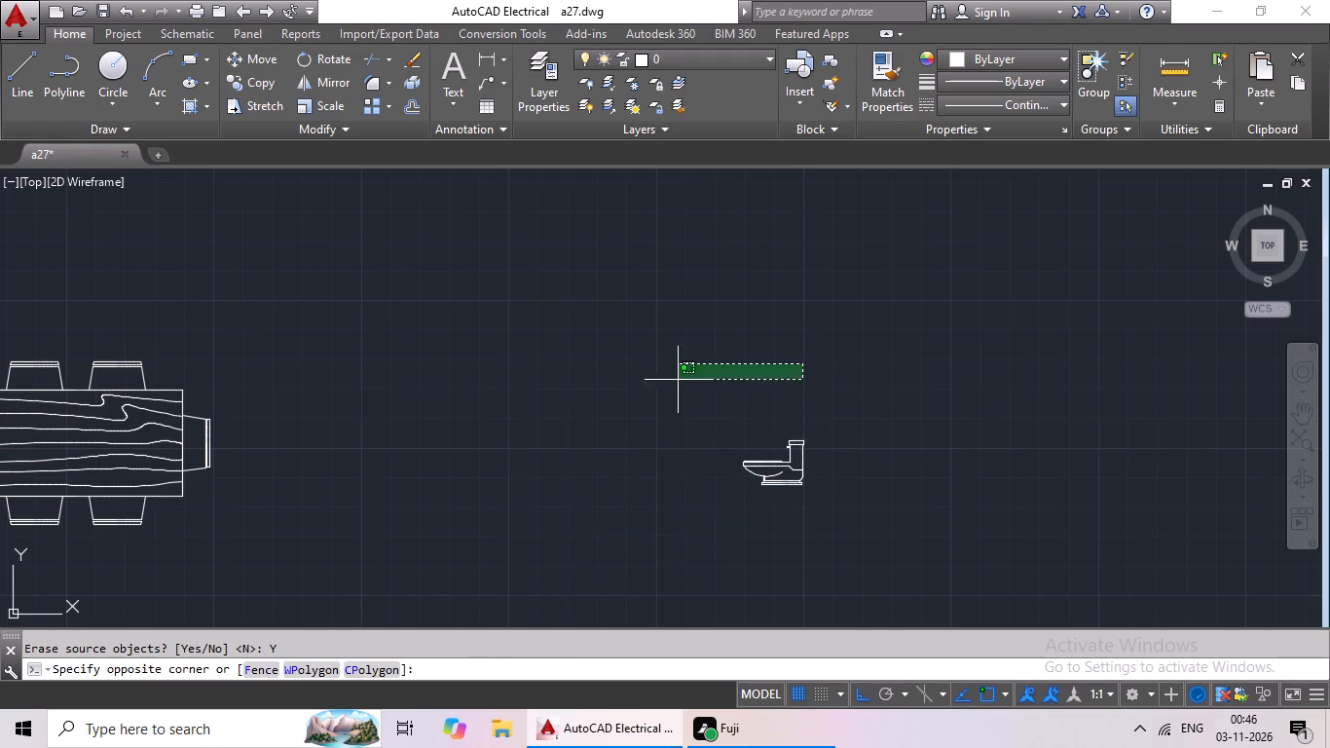
{"action": "left_click_drag", "start_coordinate": [662, 385], "coordinate": [863, 484]}
{"action": "key", "text": "ctrl+c"}
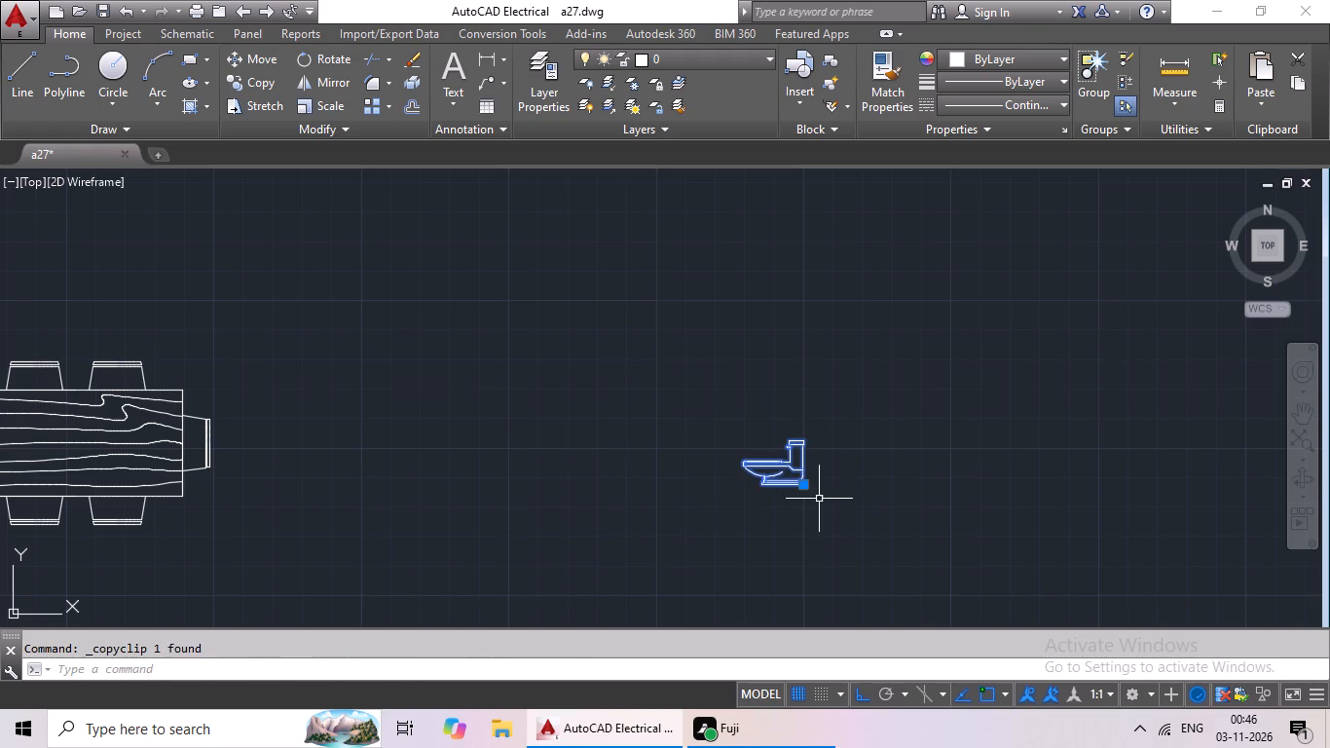
{"action": "key", "text": "ctrl+v"}
{"action": "scroll", "coordinate": [662, 516], "scroll_direction": "down", "scroll_amount": 3, "text": "ctrl"}
{"action": "middle_click_drag", "start_coordinate": [609, 522], "coordinate": [783, 438]}
{"action": "middle_click_drag", "start_coordinate": [757, 548], "coordinate": [786, 553]}
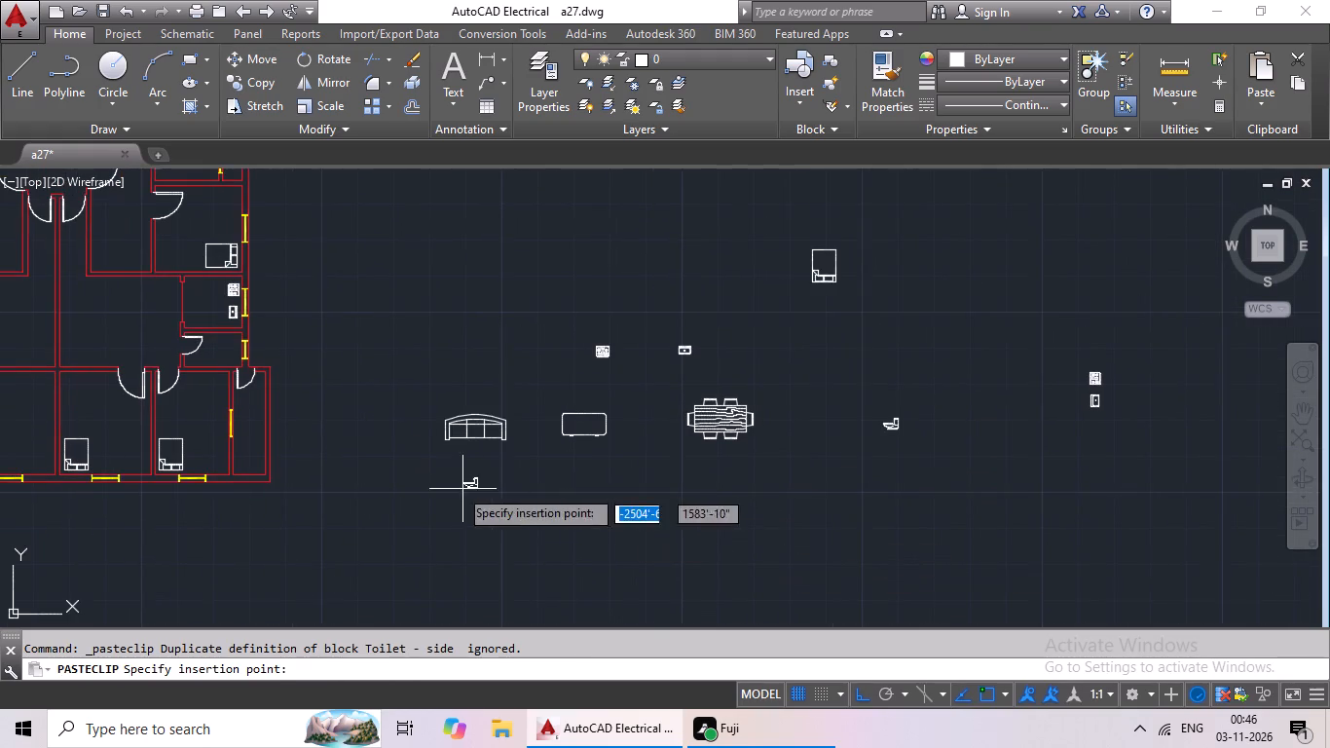
{"action": "middle_click_drag", "start_coordinate": [452, 484], "coordinate": [857, 542]}
{"action": "scroll", "coordinate": [632, 428], "scroll_direction": "up", "scroll_amount": 5}
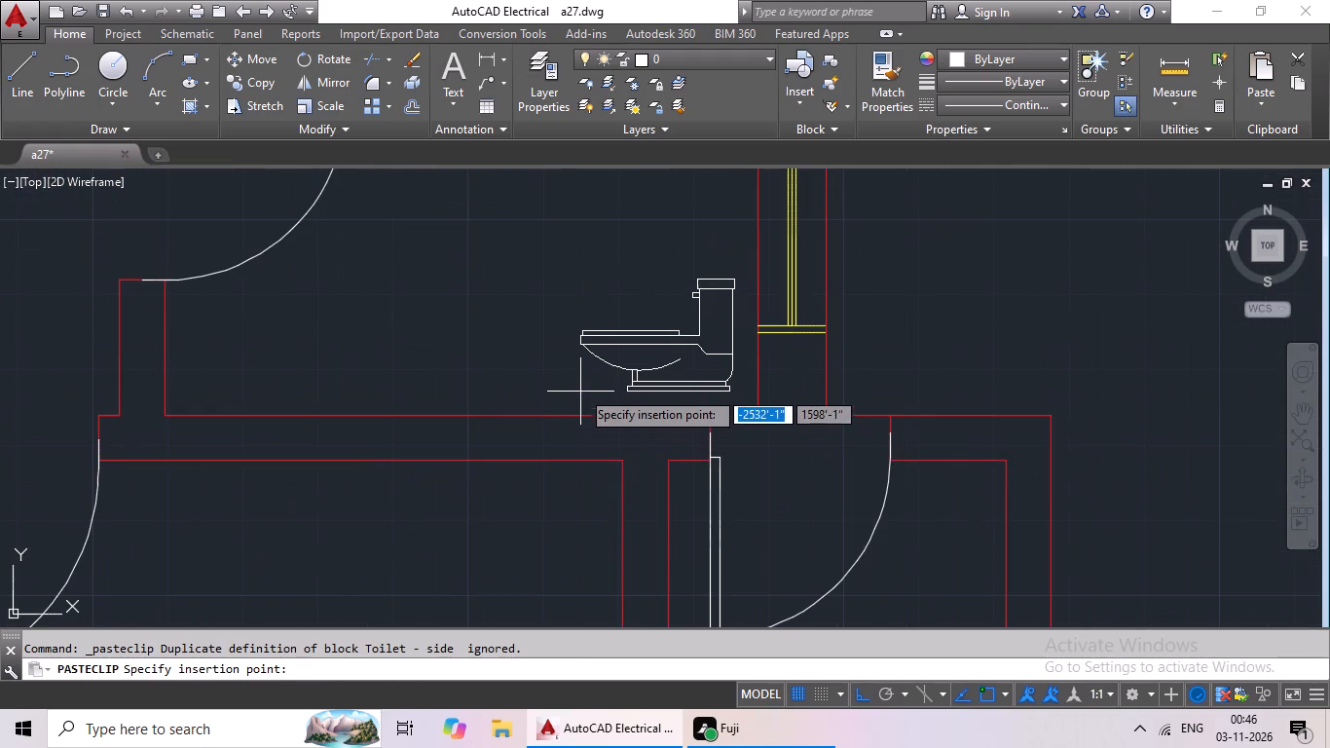
{"action": "left_click", "coordinate": [587, 386]}
Copy the mirrored toilet block into the red plan's northeast toilet room, between the two east bedrooms, with its tank beside the windowed wall.
{"action": "scroll", "coordinate": [712, 409], "scroll_direction": "down", "scroll_amount": 2}
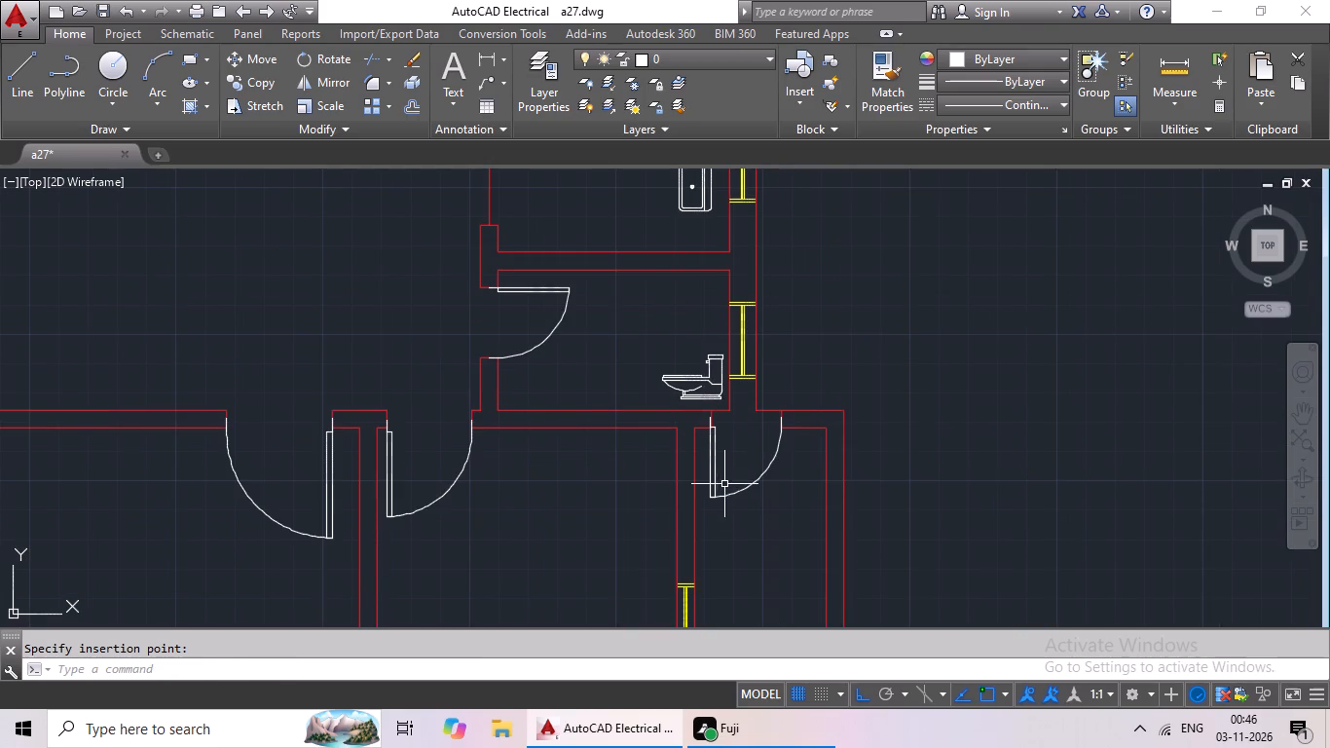
{"action": "key", "text": "ctrl+v"}
{"action": "scroll", "coordinate": [724, 471], "scroll_direction": "down", "scroll_amount": 3, "text": "ctrl"}
{"action": "middle_click_drag", "start_coordinate": [685, 337], "coordinate": [667, 467]}
{"action": "scroll", "coordinate": [659, 393], "scroll_direction": "up", "scroll_amount": 3}
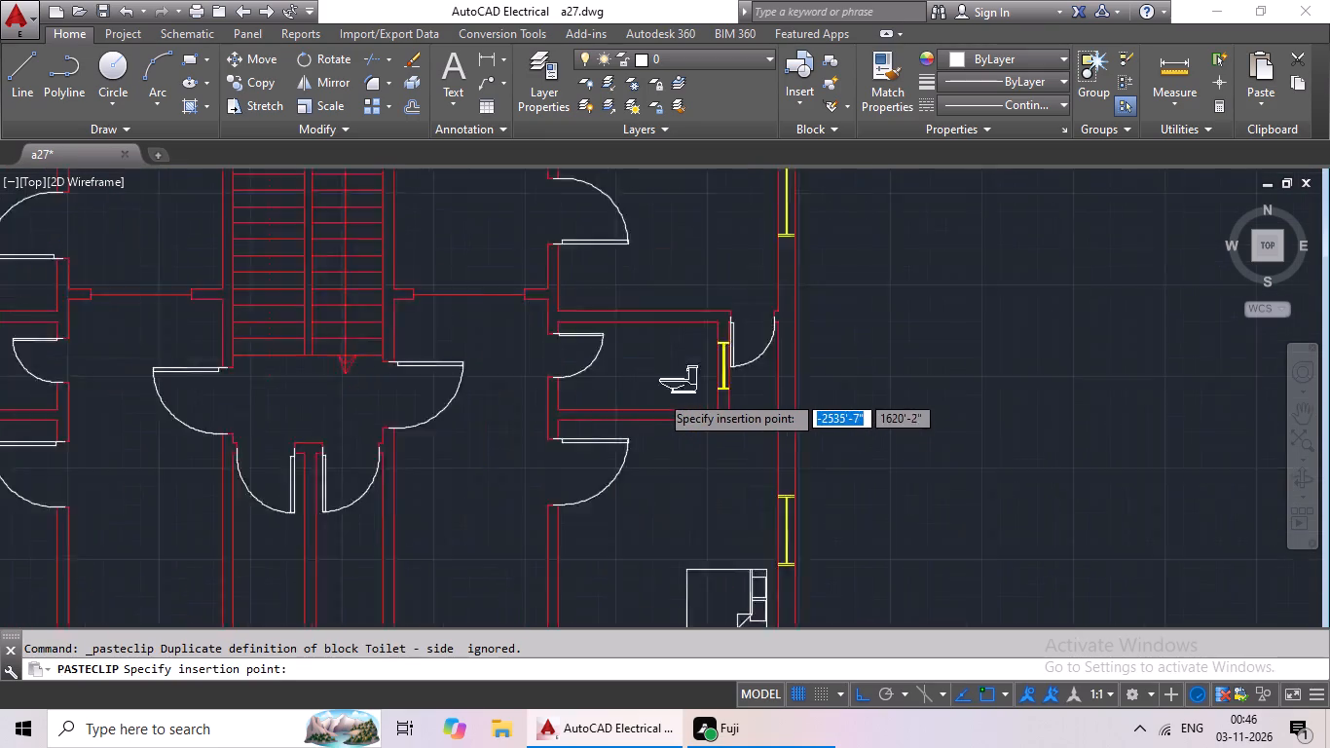
{"action": "scroll", "coordinate": [659, 393], "scroll_direction": "up", "scroll_amount": 1}
{"action": "left_click", "coordinate": [689, 405]}
{"action": "scroll", "coordinate": [931, 467], "scroll_direction": "down", "scroll_amount": 3}
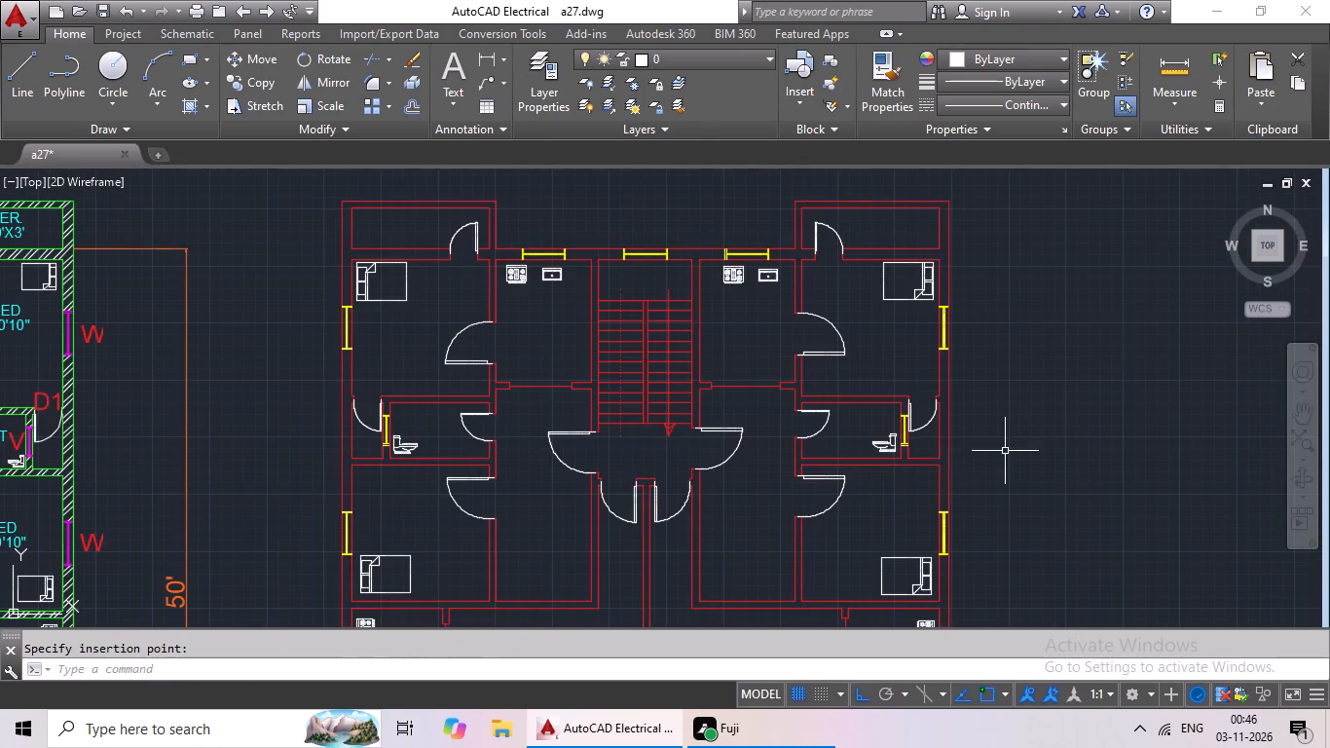
Scale the spare rectangular desk block by reference from its west edge, reducing its overall length to about 2'-2".
{"action": "middle_click_drag", "start_coordinate": [1005, 449], "coordinate": [796, 324]}
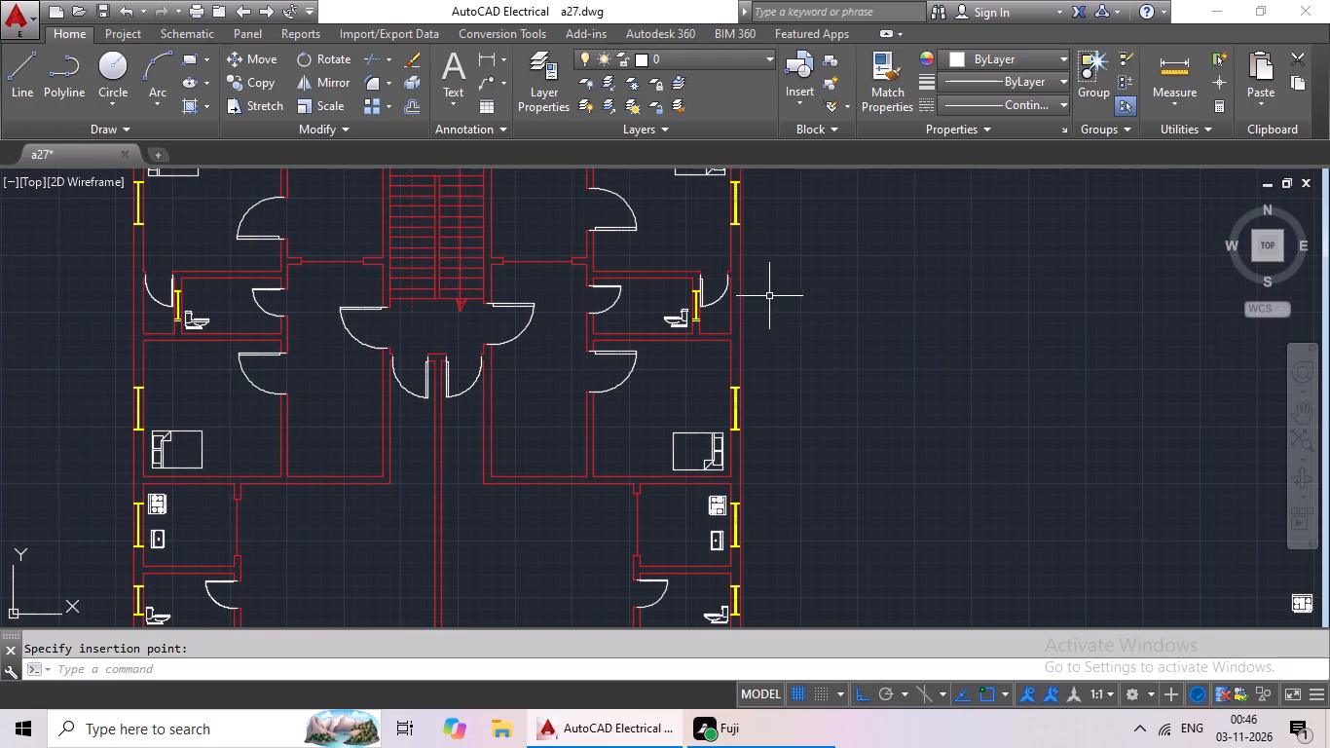
{"action": "scroll", "coordinate": [773, 299], "scroll_direction": "down", "scroll_amount": 2}
{"action": "middle_click_drag", "start_coordinate": [995, 362], "coordinate": [883, 348]}
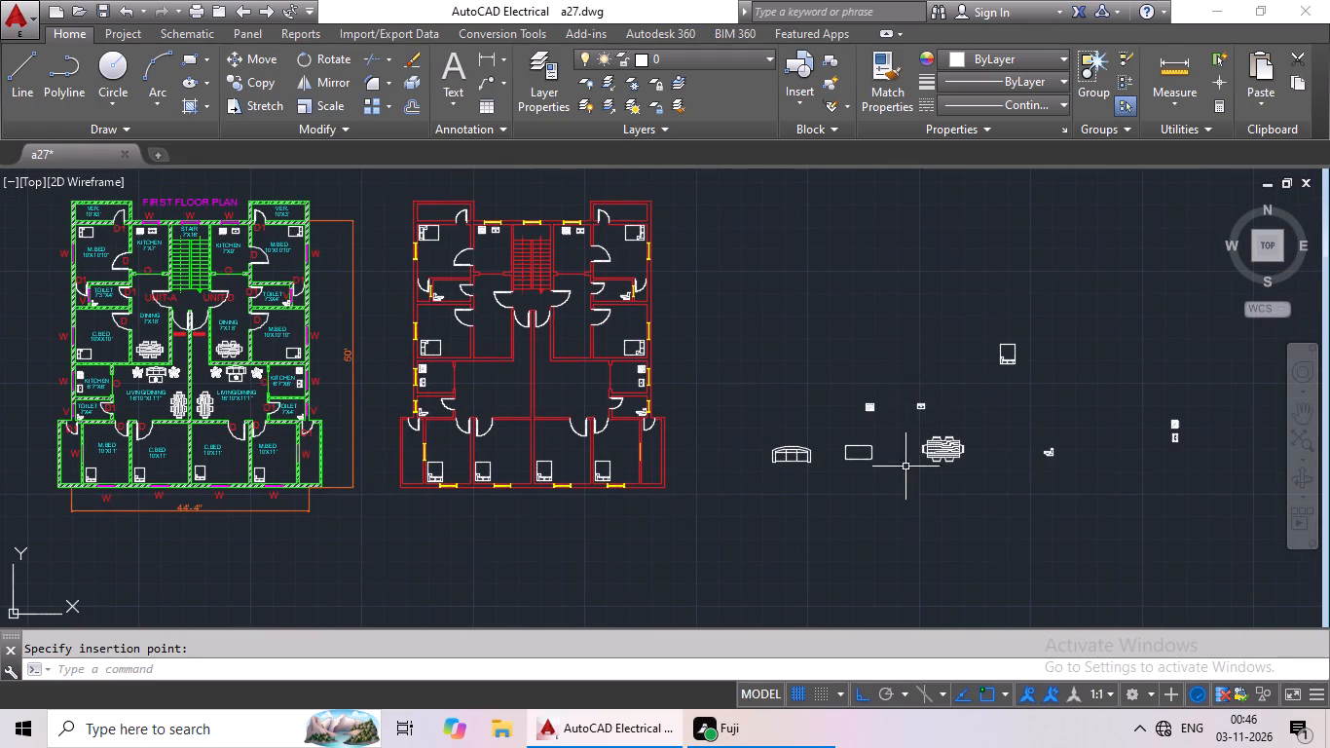
{"action": "scroll", "coordinate": [875, 450], "scroll_direction": "up", "scroll_amount": 5}
{"action": "left_click", "coordinate": [861, 456]}
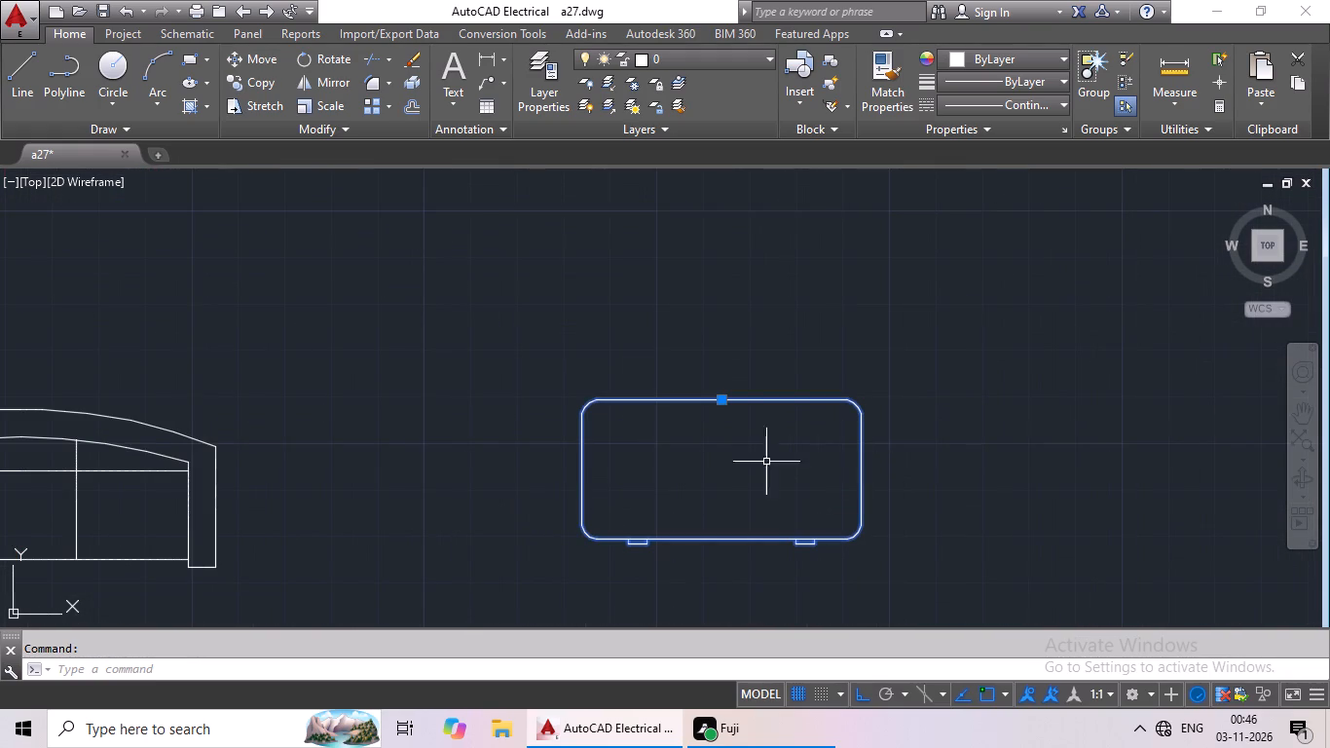
{"action": "left_click", "coordinate": [316, 95]}
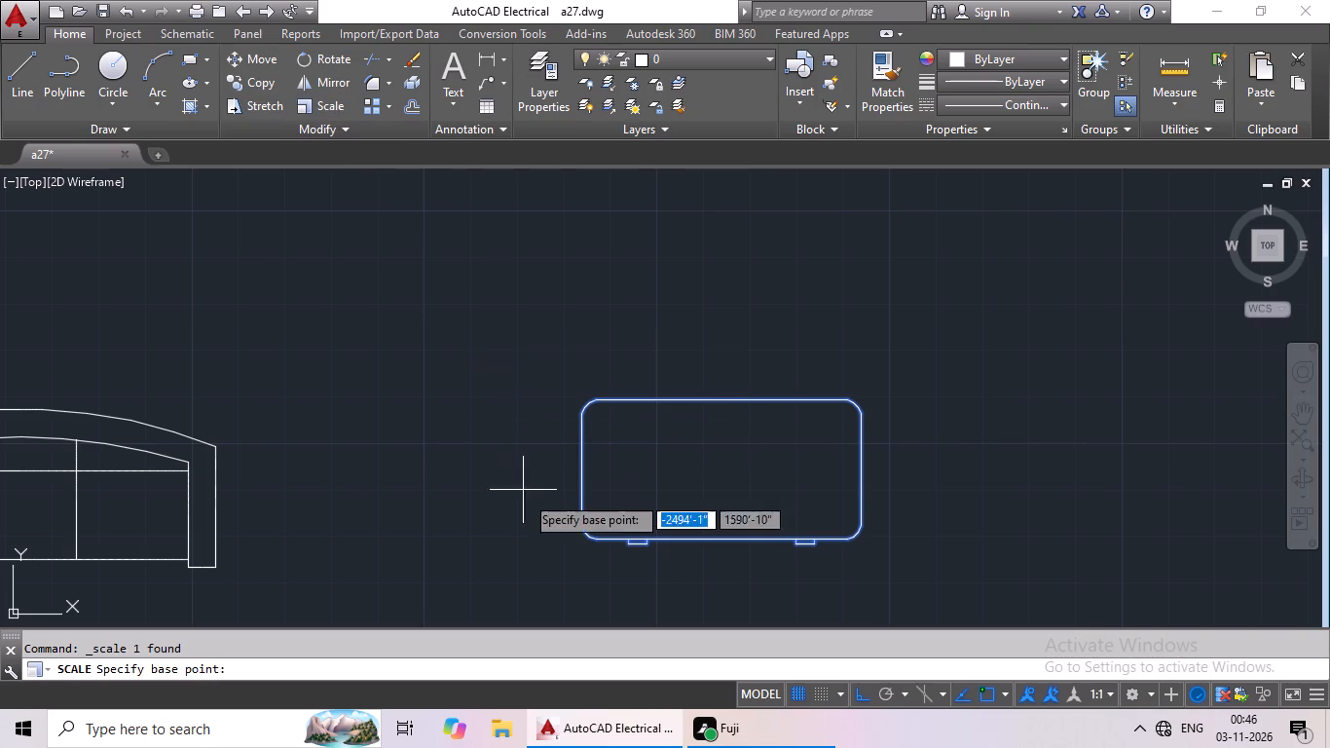
{"action": "left_click_drag", "start_coordinate": [576, 474], "coordinate": [619, 474]}
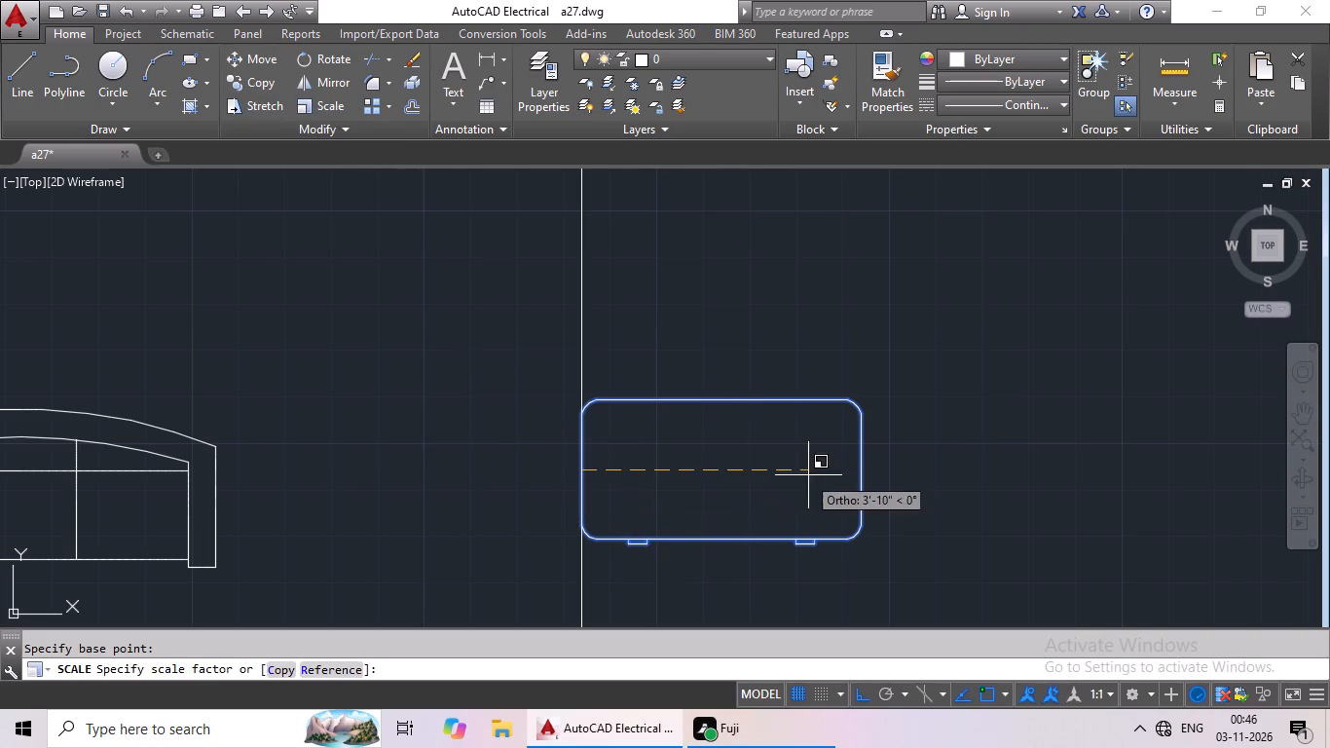
{"action": "left_click", "coordinate": [338, 669]}
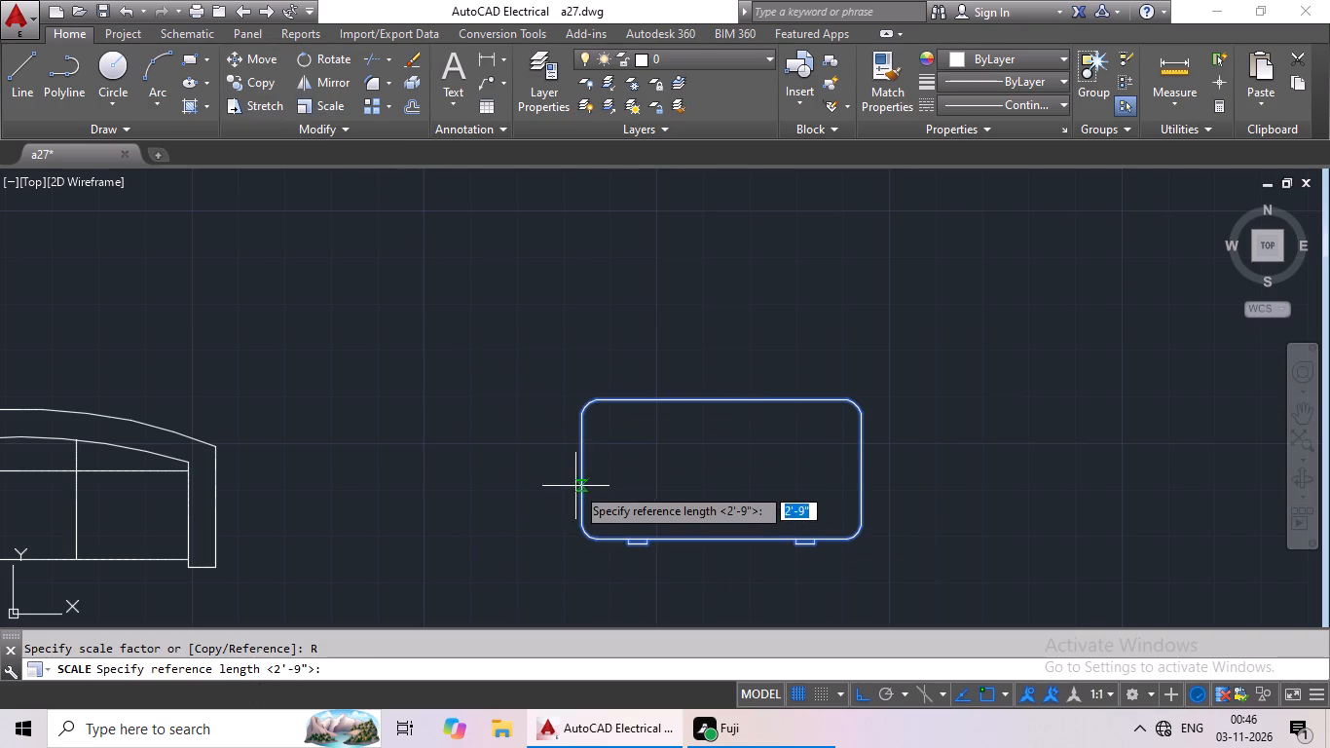
{"action": "left_click", "coordinate": [580, 467]}
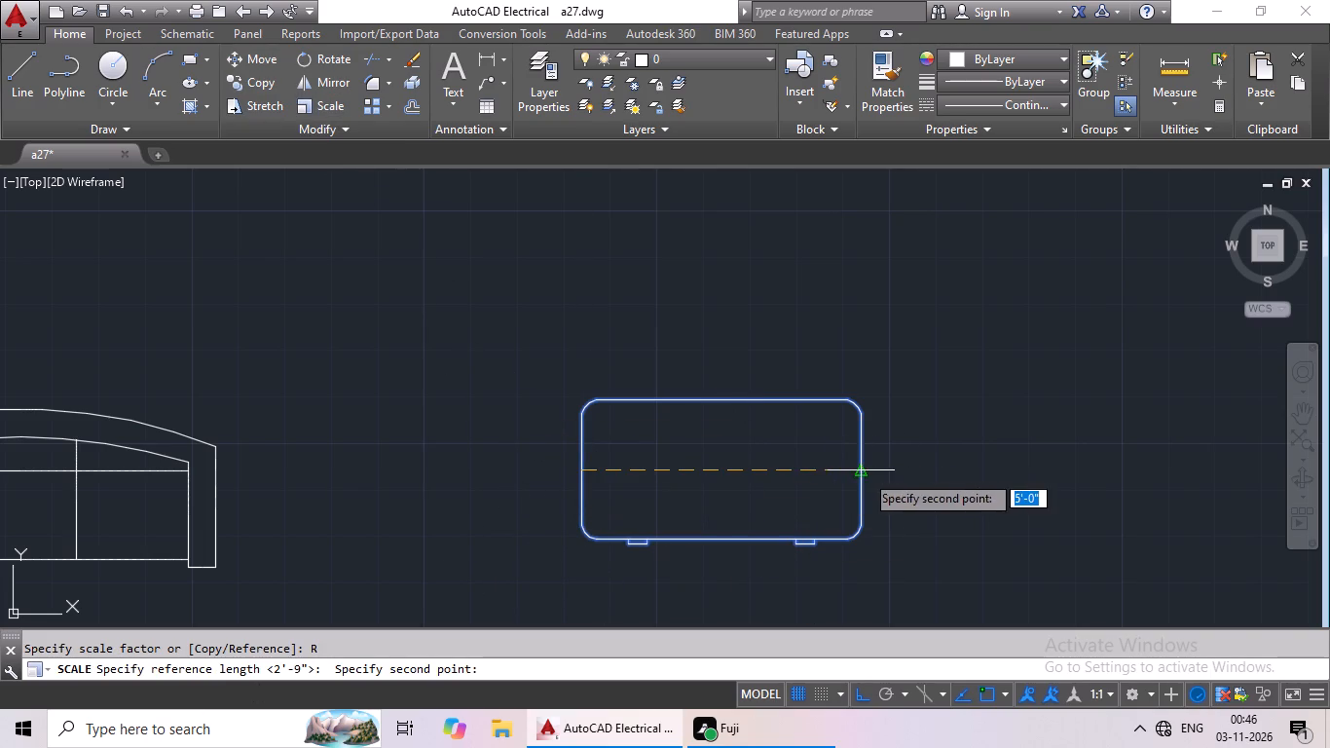
{"action": "left_click", "coordinate": [863, 473]}
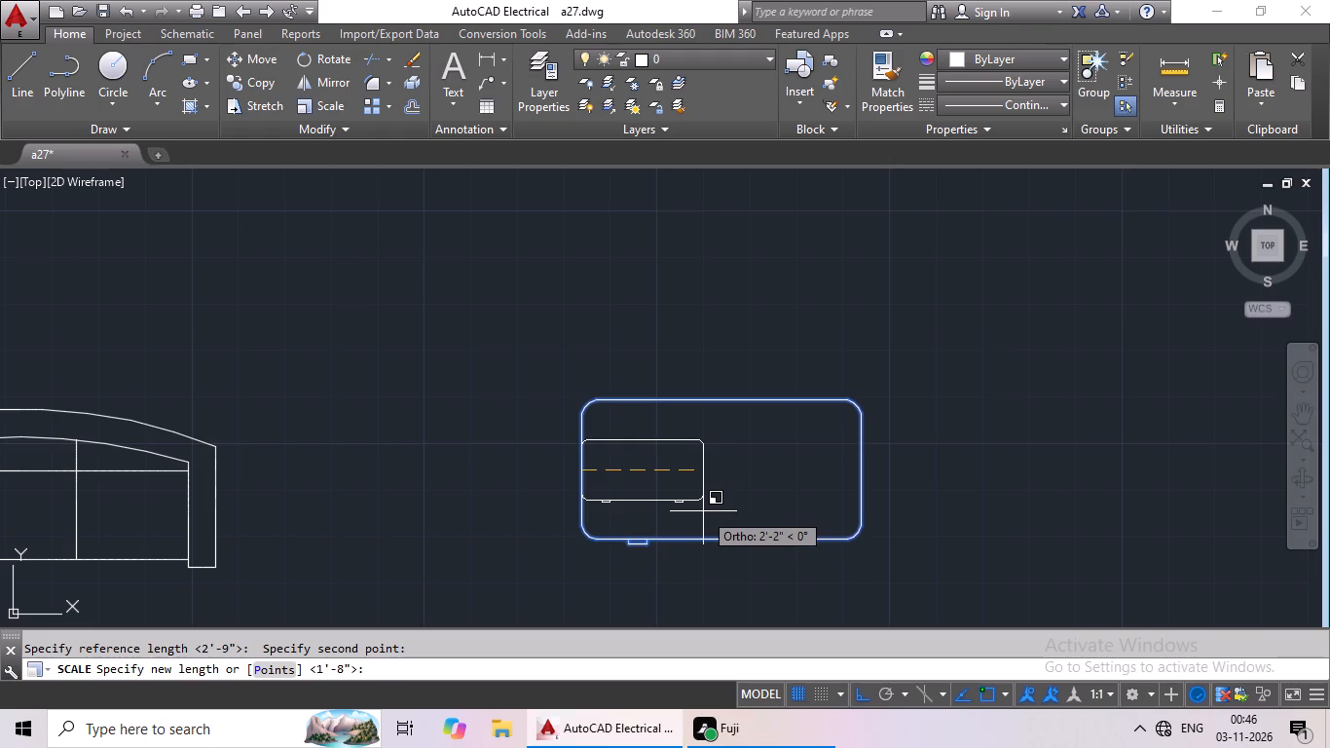
{"action": "left_click", "coordinate": [703, 511]}
Scale the spare roundback sofa block by reference from its west edge to about half its overall length.
{"action": "scroll", "coordinate": [558, 520], "scroll_direction": "down", "scroll_amount": 1}
{"action": "middle_click_drag", "start_coordinate": [558, 520], "coordinate": [732, 466]}
{"action": "left_click", "coordinate": [516, 470]}
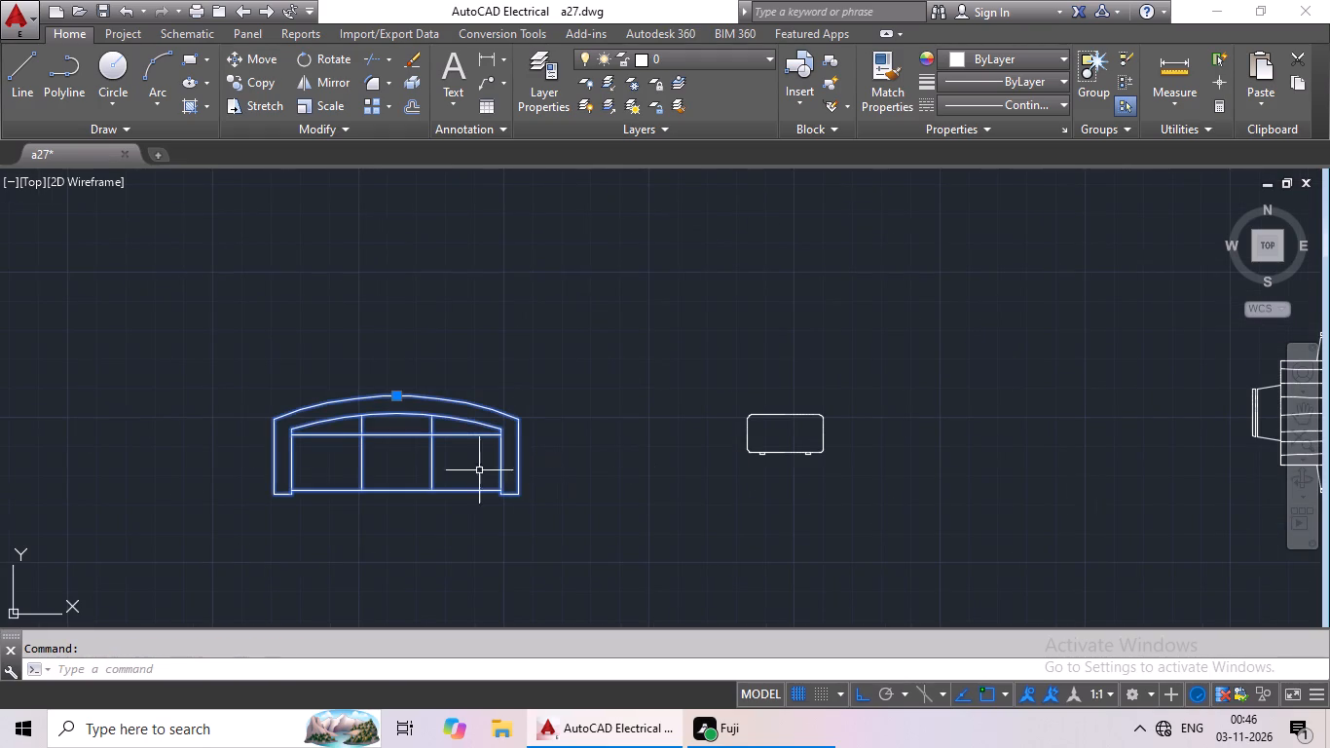
{"action": "left_click", "coordinate": [298, 108]}
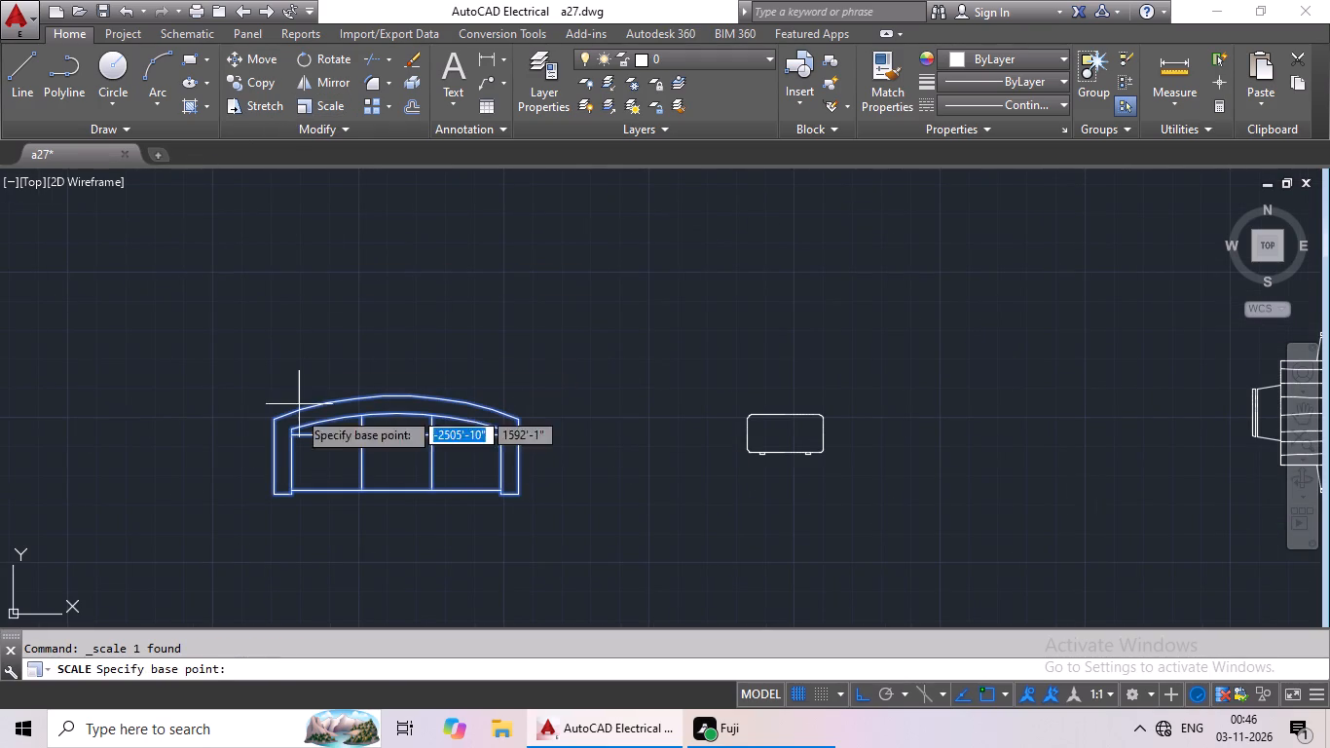
{"action": "left_click_drag", "start_coordinate": [271, 456], "coordinate": [279, 457]}
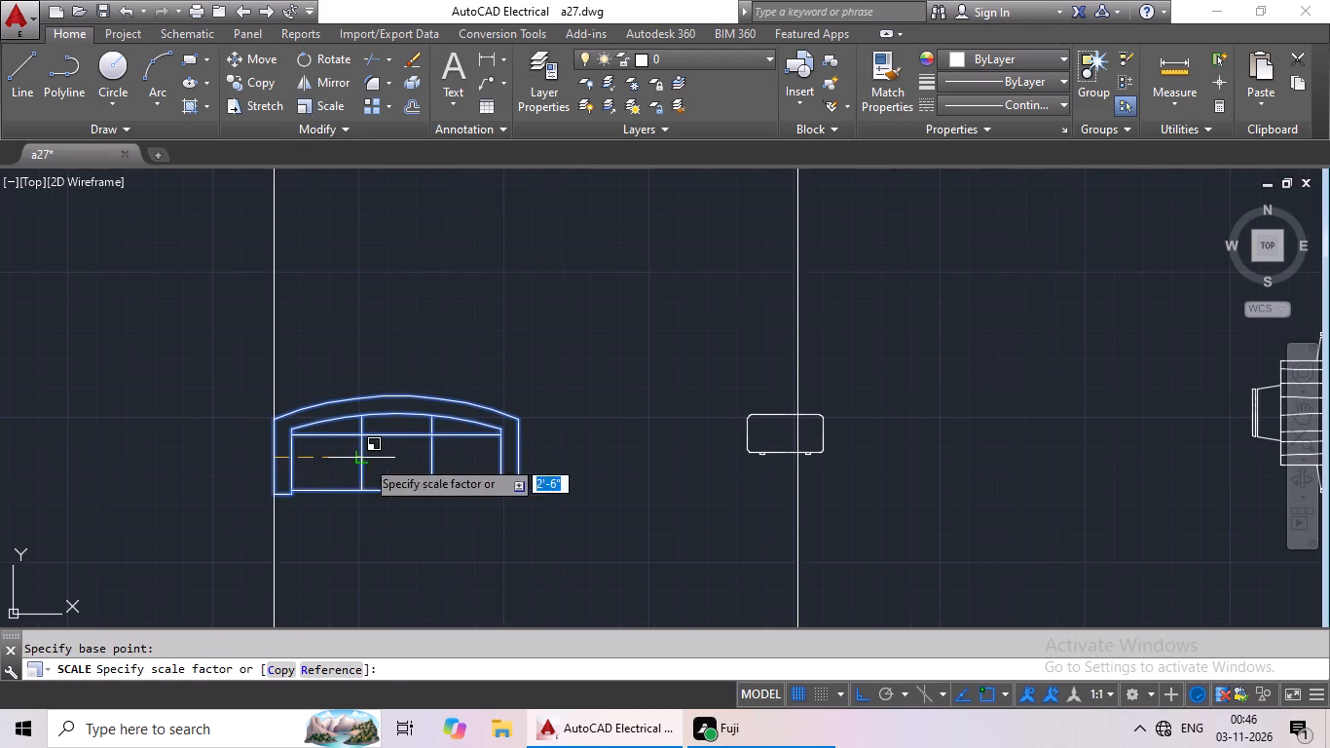
{"action": "left_click", "coordinate": [314, 669]}
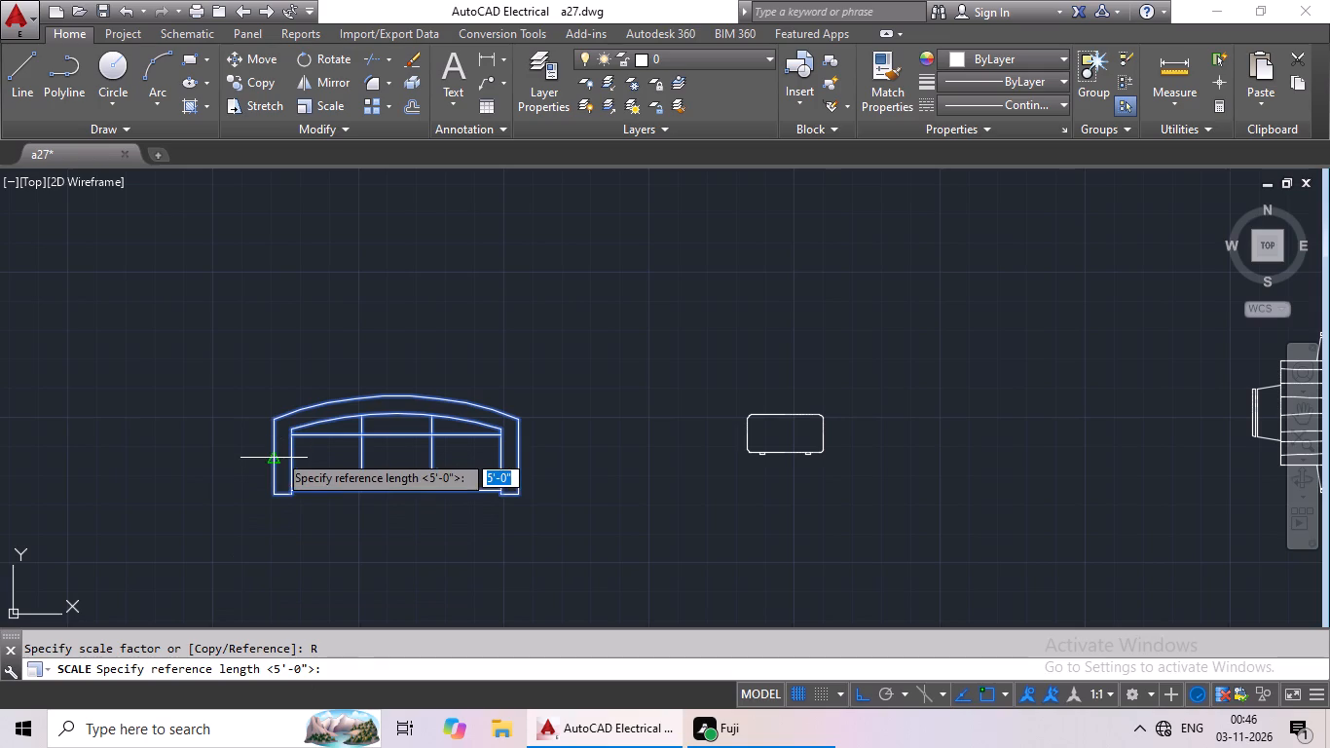
{"action": "left_click_drag", "start_coordinate": [278, 456], "coordinate": [290, 456]}
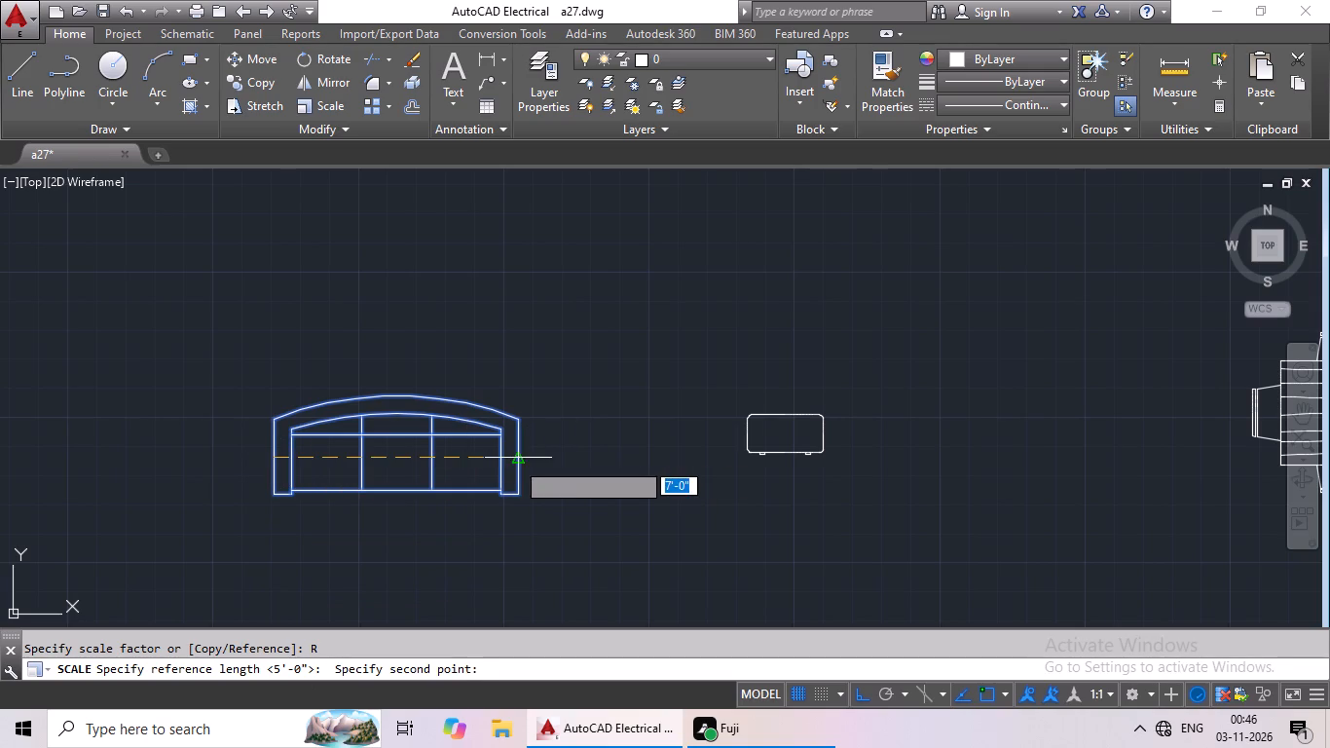
{"action": "left_click_drag", "start_coordinate": [515, 460], "coordinate": [499, 465]}
{"action": "left_click", "coordinate": [394, 472]}
Copy the resized desk block into the red plan's east living room, near its north wall, as a centre table.
{"action": "scroll", "coordinate": [491, 452], "scroll_direction": "down", "scroll_amount": 4}
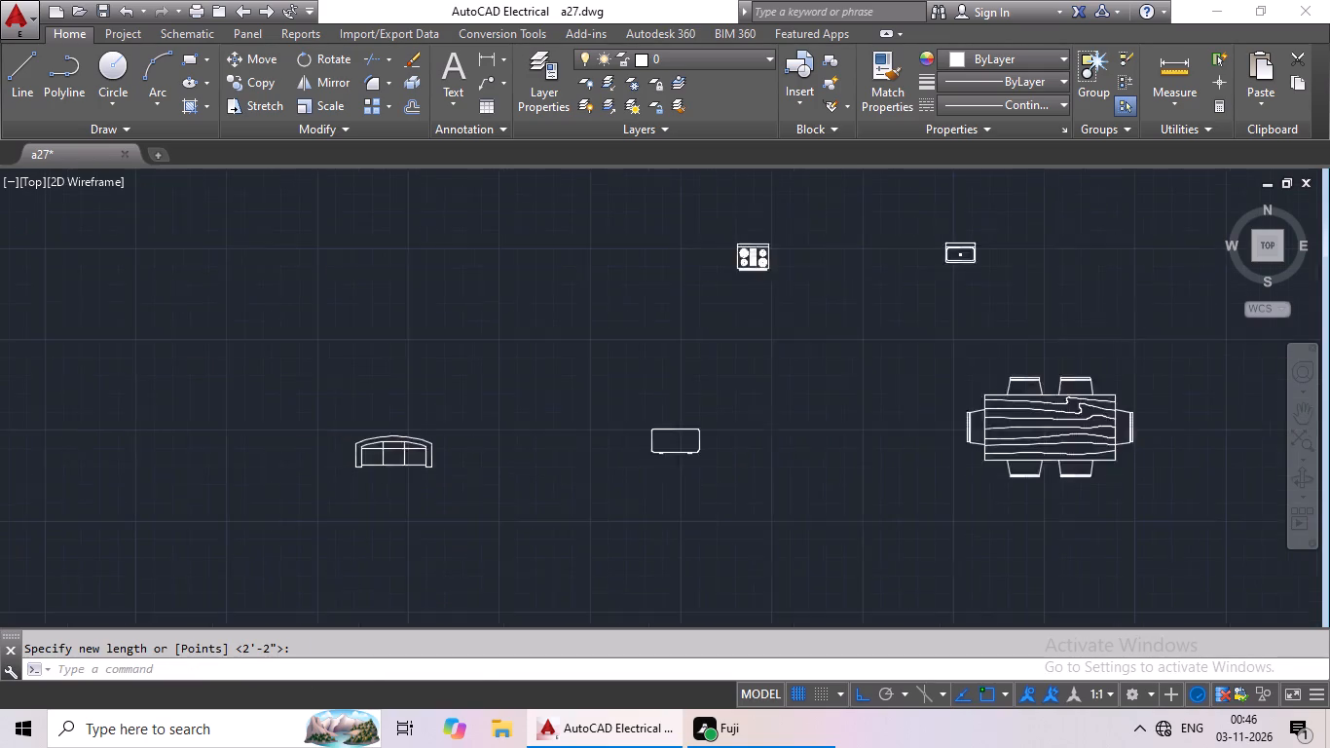
{"action": "left_click", "coordinate": [533, 446]}
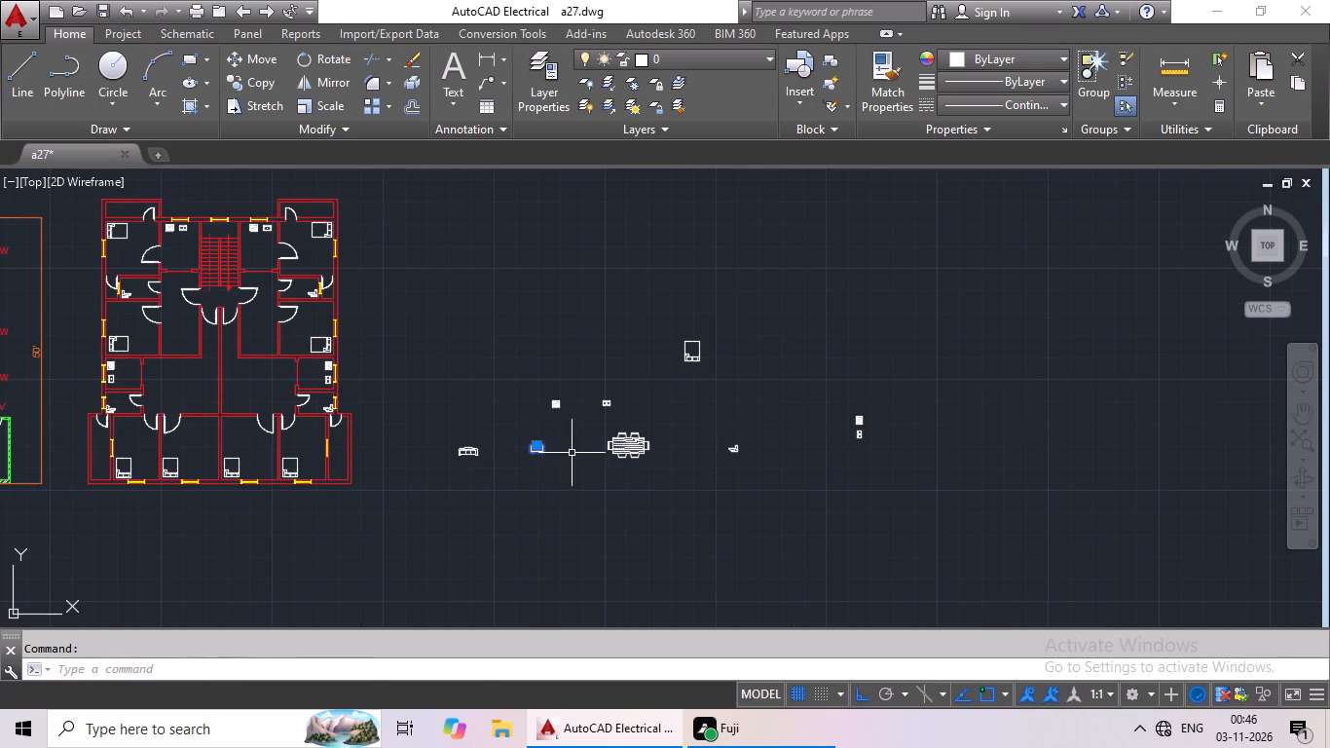
{"action": "key", "text": "ctrl+c"}
{"action": "key", "text": "ctrl+v"}
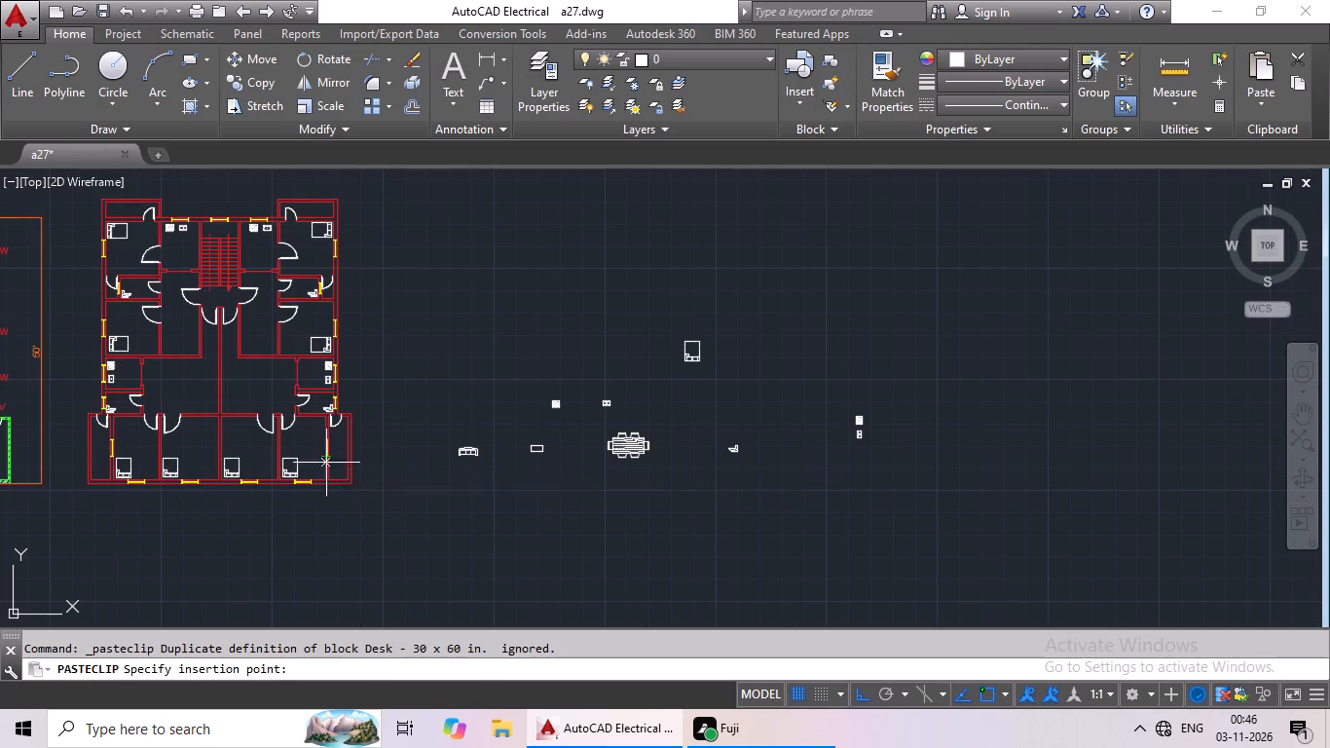
{"action": "middle_click_drag", "start_coordinate": [337, 453], "coordinate": [512, 453]}
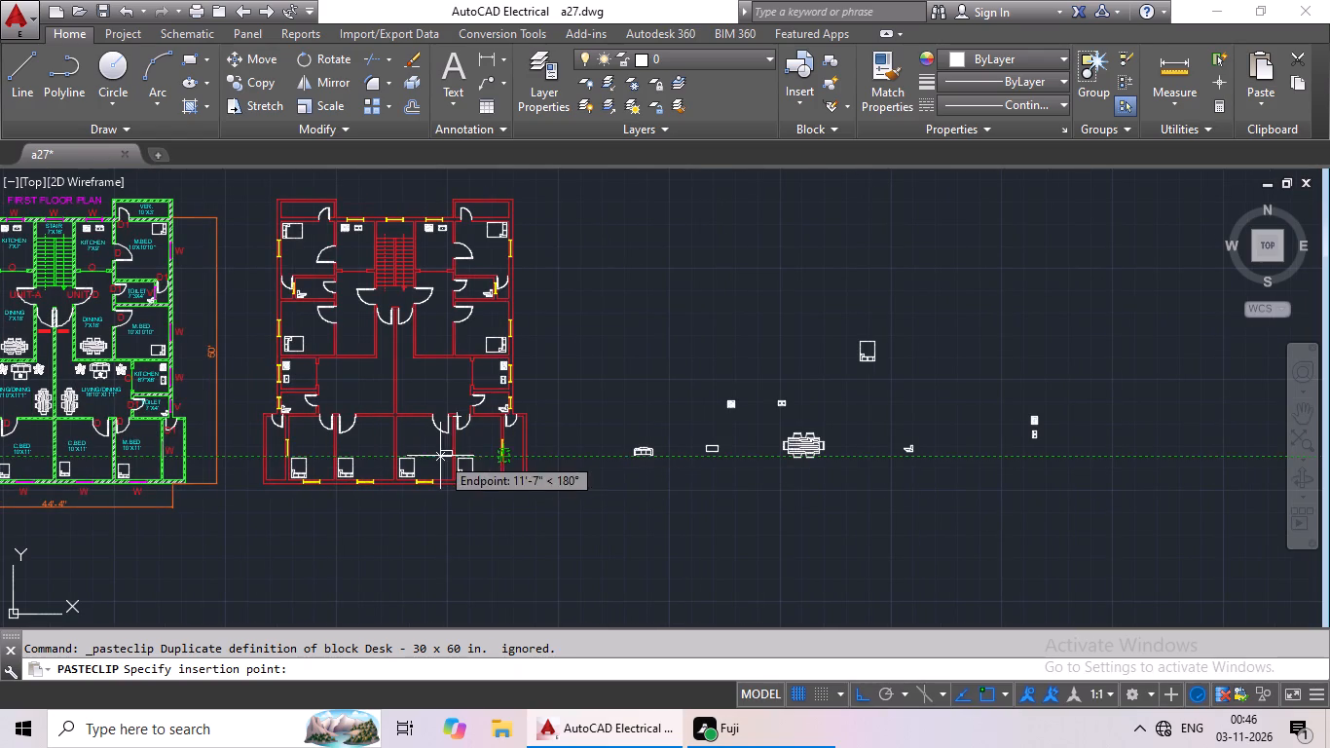
{"action": "scroll", "coordinate": [434, 378], "scroll_direction": "up", "scroll_amount": 4}
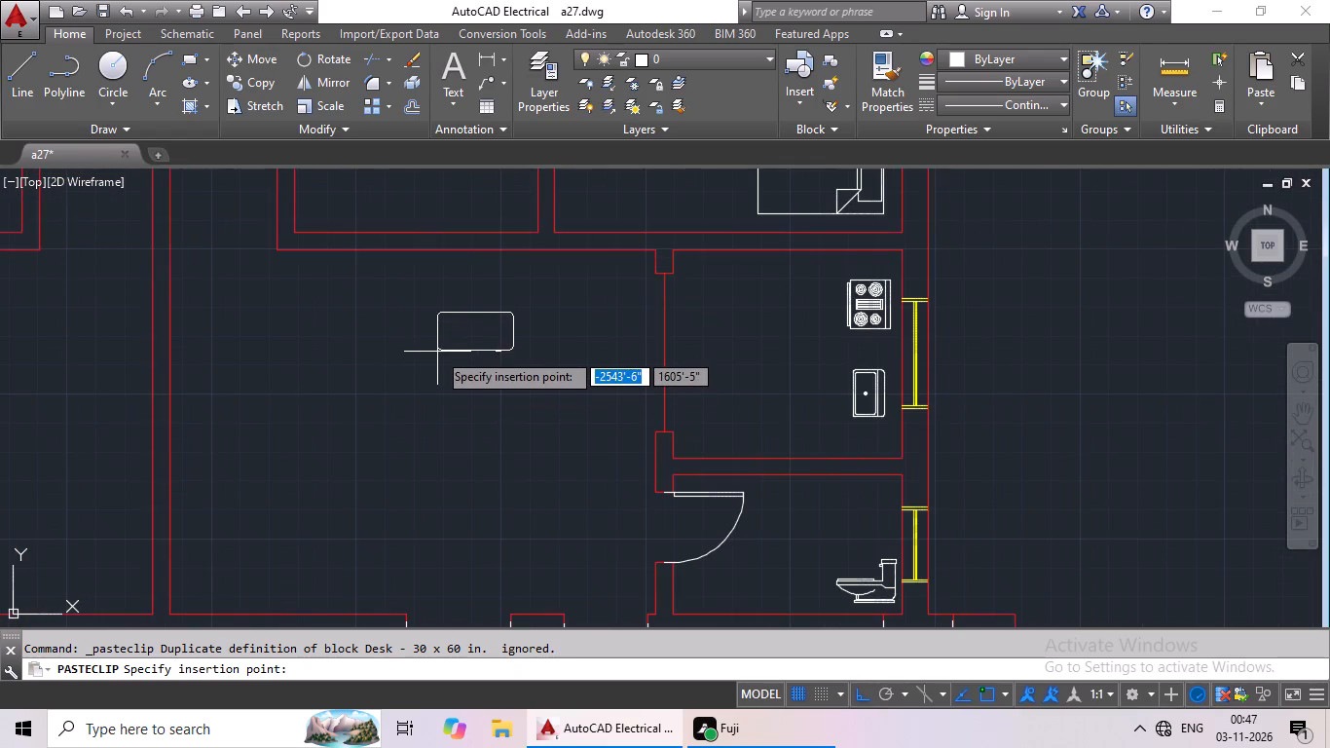
{"action": "left_click", "coordinate": [404, 352]}
Copy the resized sofa block into the east living room, centred just north of the table with its back toward the north wall.
{"action": "scroll", "coordinate": [570, 352], "scroll_direction": "down", "scroll_amount": 2}
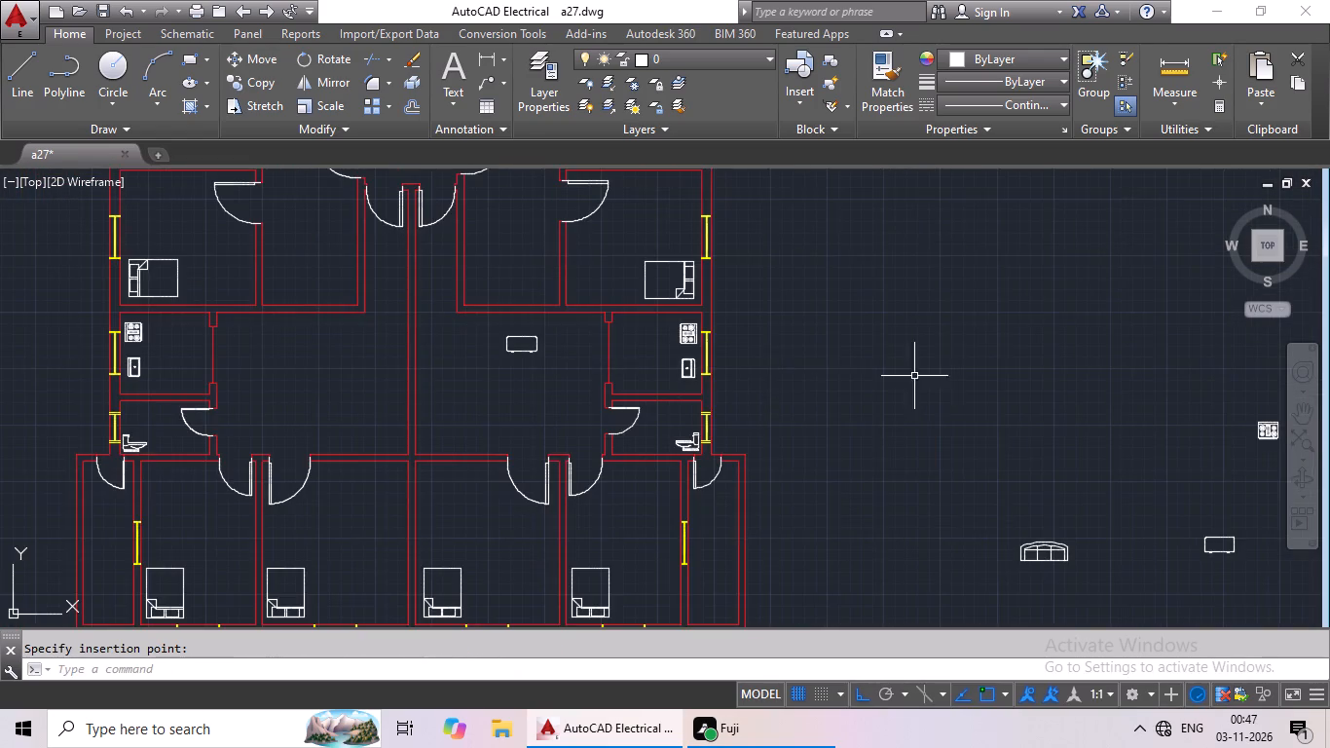
{"action": "middle_click_drag", "start_coordinate": [962, 377], "coordinate": [810, 343]}
{"action": "left_click", "coordinate": [880, 511]}
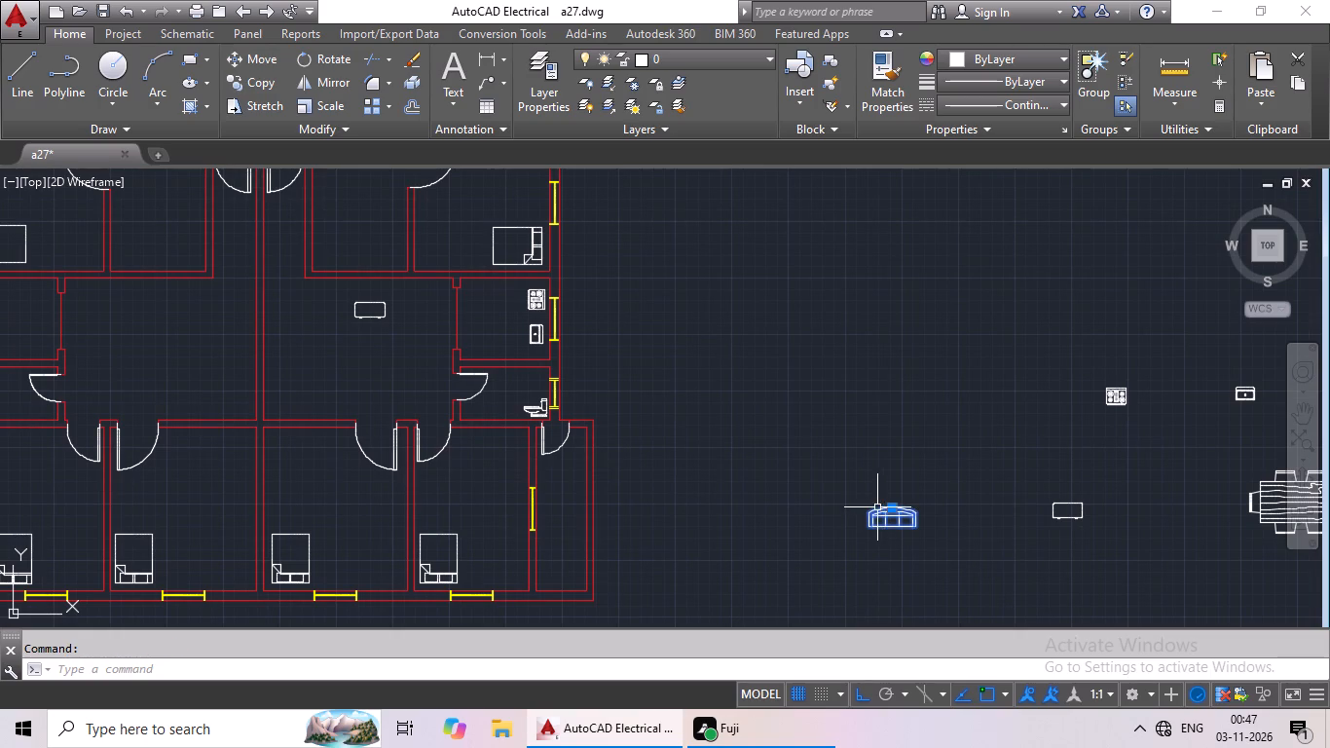
{"action": "key", "text": "ctrl+c"}
{"action": "key", "text": "ctrl+v"}
{"action": "scroll", "coordinate": [315, 272], "scroll_direction": "up", "scroll_amount": 4}
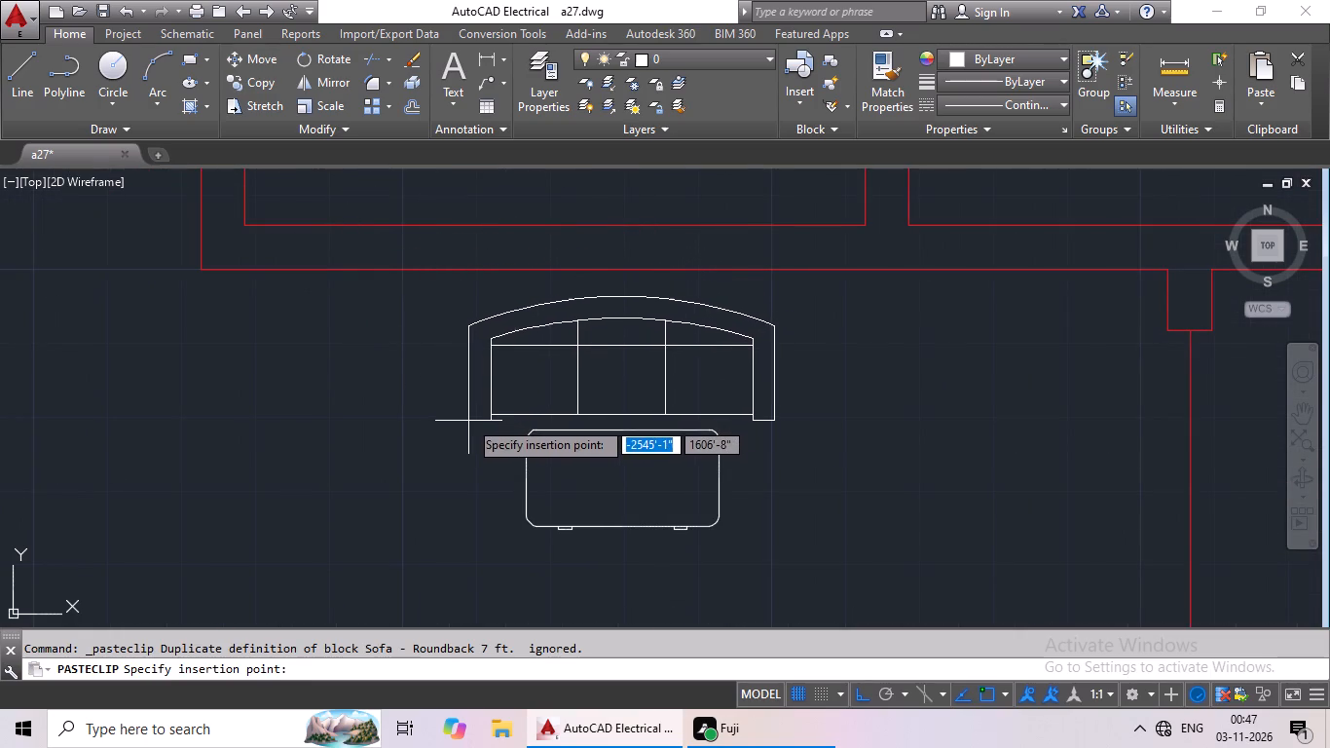
{"action": "left_click", "coordinate": [468, 419]}
Copy the placed sofa and table together into the red plan's west living room, just below its north wall.
{"action": "scroll", "coordinate": [716, 421], "scroll_direction": "down", "scroll_amount": 2}
{"action": "left_click_drag", "start_coordinate": [762, 469], "coordinate": [609, 413]}
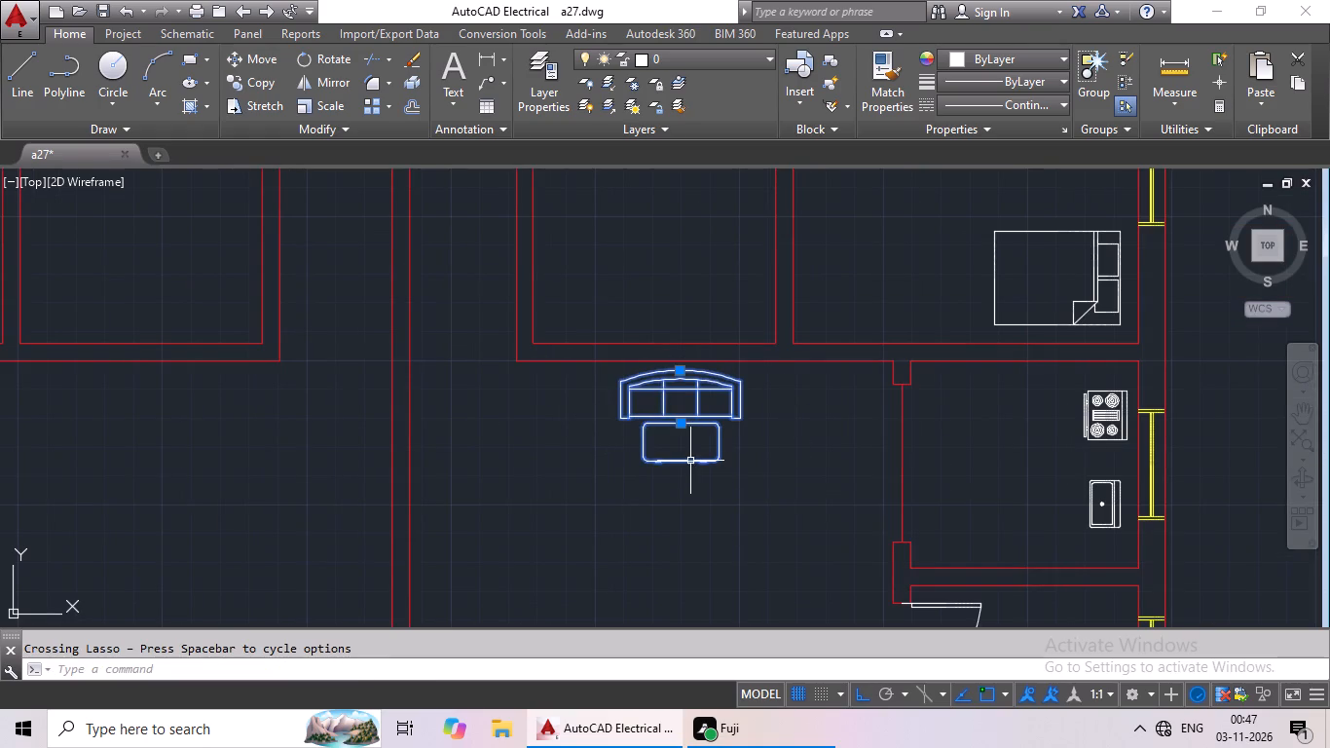
{"action": "key", "text": "ctrl+c"}
{"action": "key", "text": "ctrl+v"}
{"action": "middle_click_drag", "start_coordinate": [385, 476], "coordinate": [695, 422]}
{"action": "scroll", "coordinate": [714, 409], "scroll_direction": "down", "scroll_amount": 1}
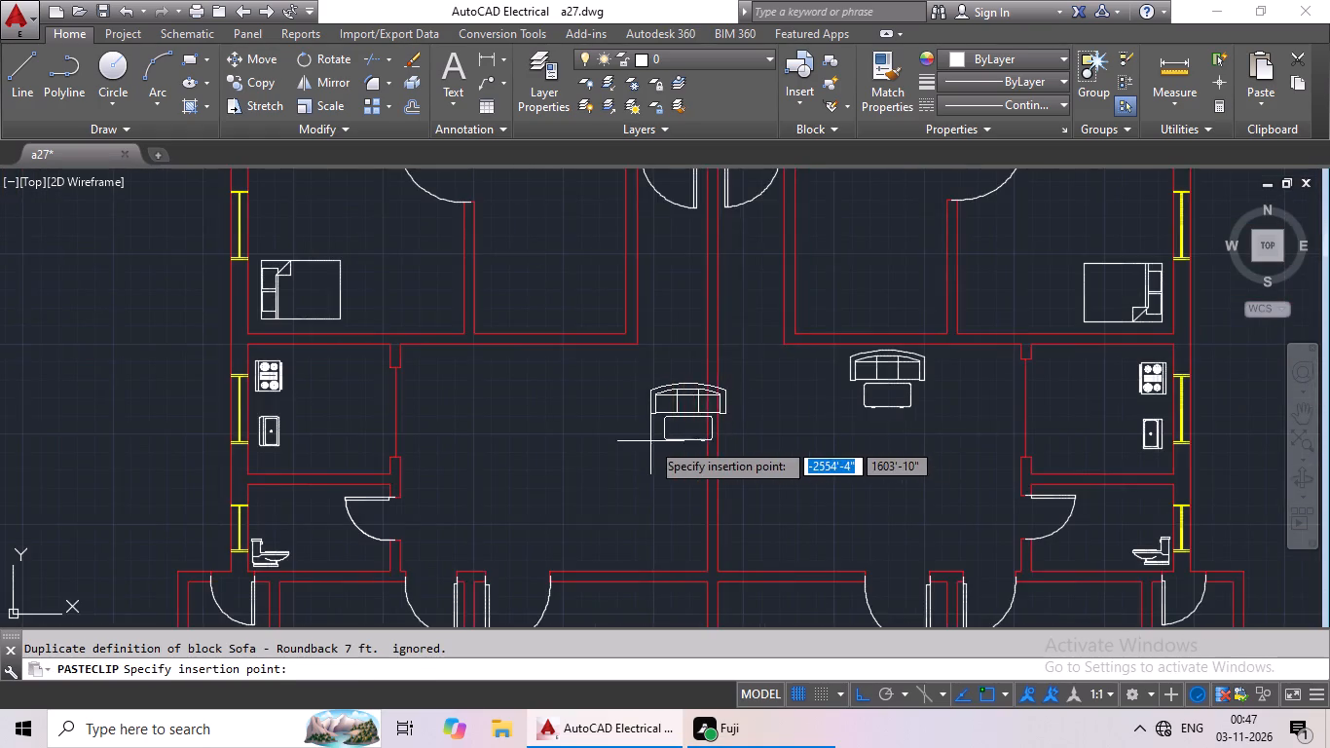
{"action": "scroll", "coordinate": [649, 441], "scroll_direction": "down", "scroll_amount": 2}
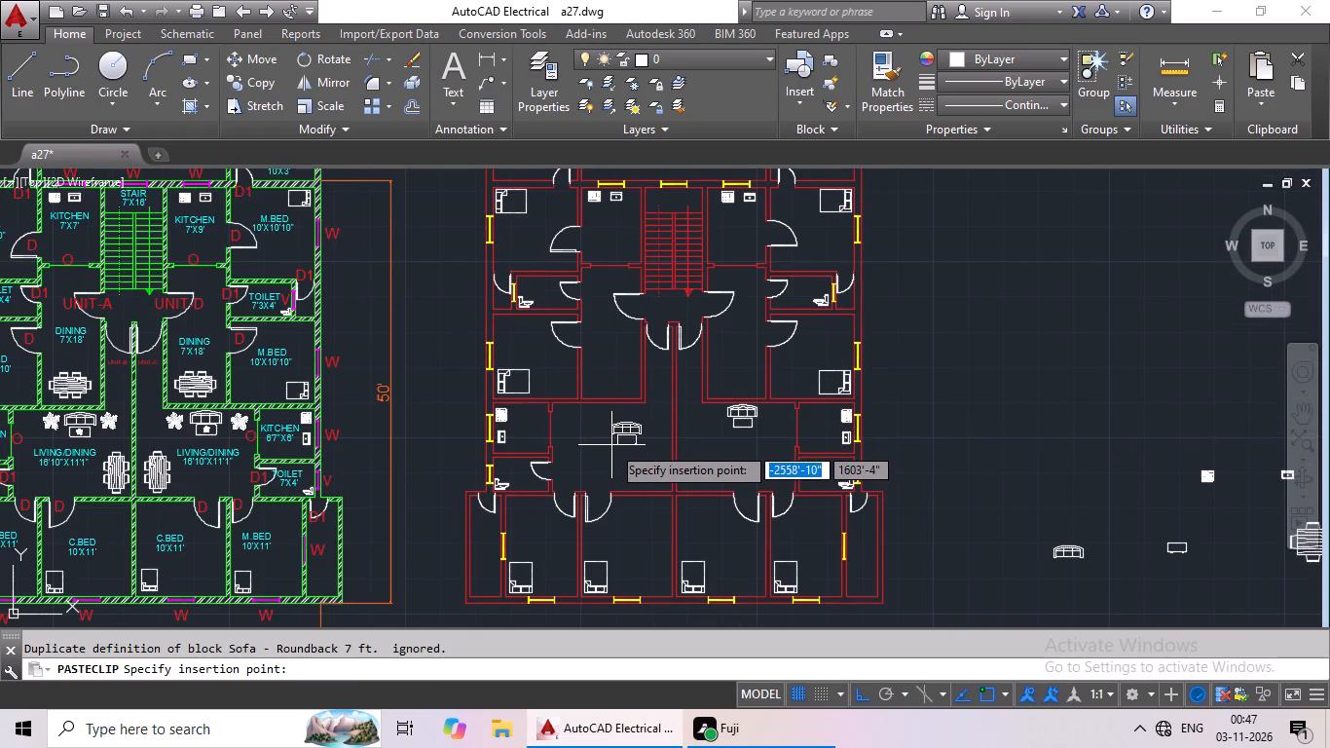
{"action": "scroll", "coordinate": [584, 434], "scroll_direction": "up", "scroll_amount": 3}
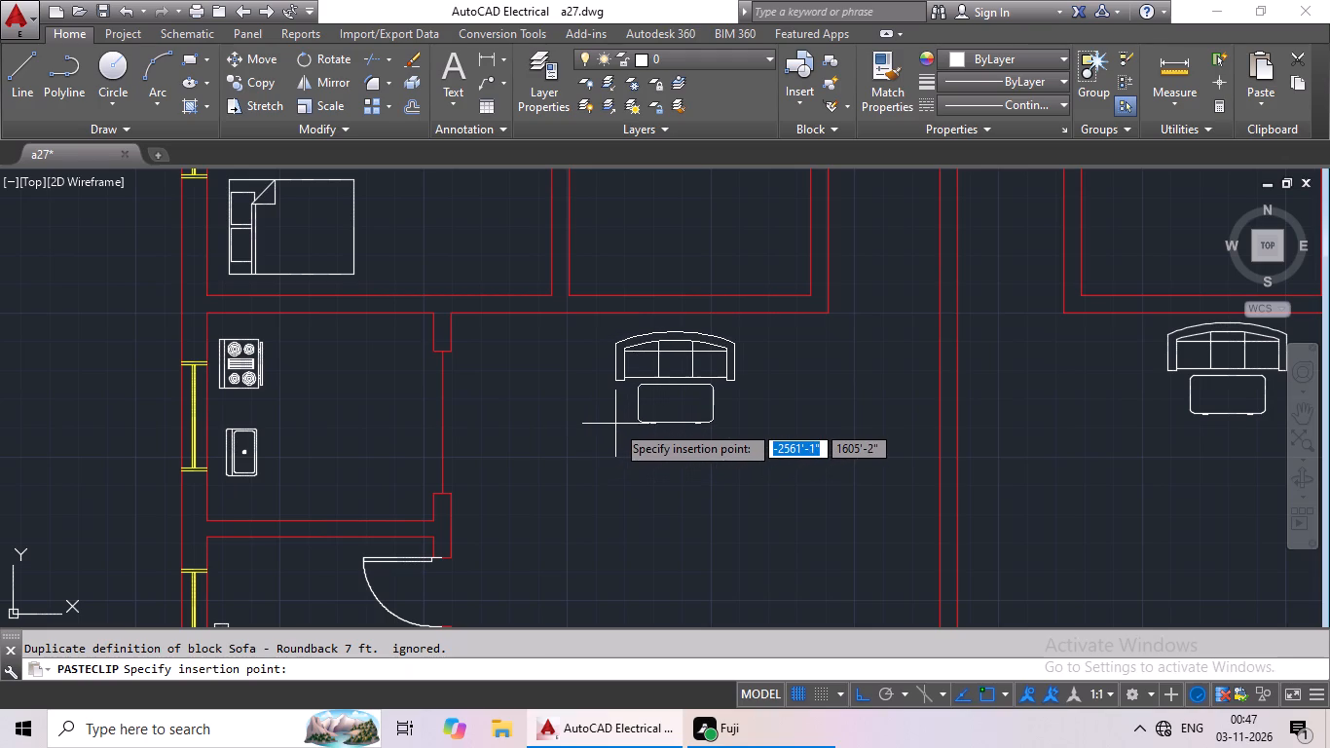
{"action": "left_click", "coordinate": [616, 422]}
Scale the spare dining set block by reference from its west edge to about two-fifths of its overall length.
{"action": "scroll", "coordinate": [778, 403], "scroll_direction": "down", "scroll_amount": 3}
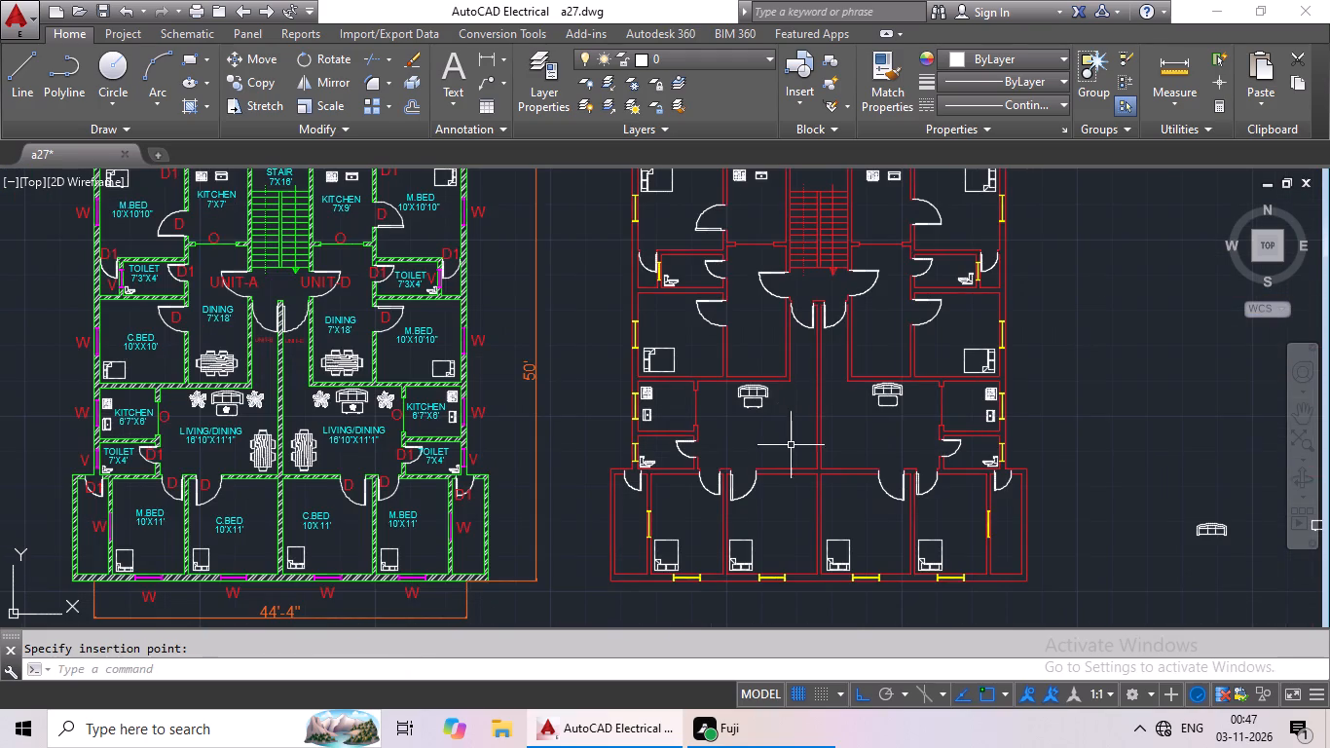
{"action": "middle_click_drag", "start_coordinate": [896, 445], "coordinate": [712, 445]}
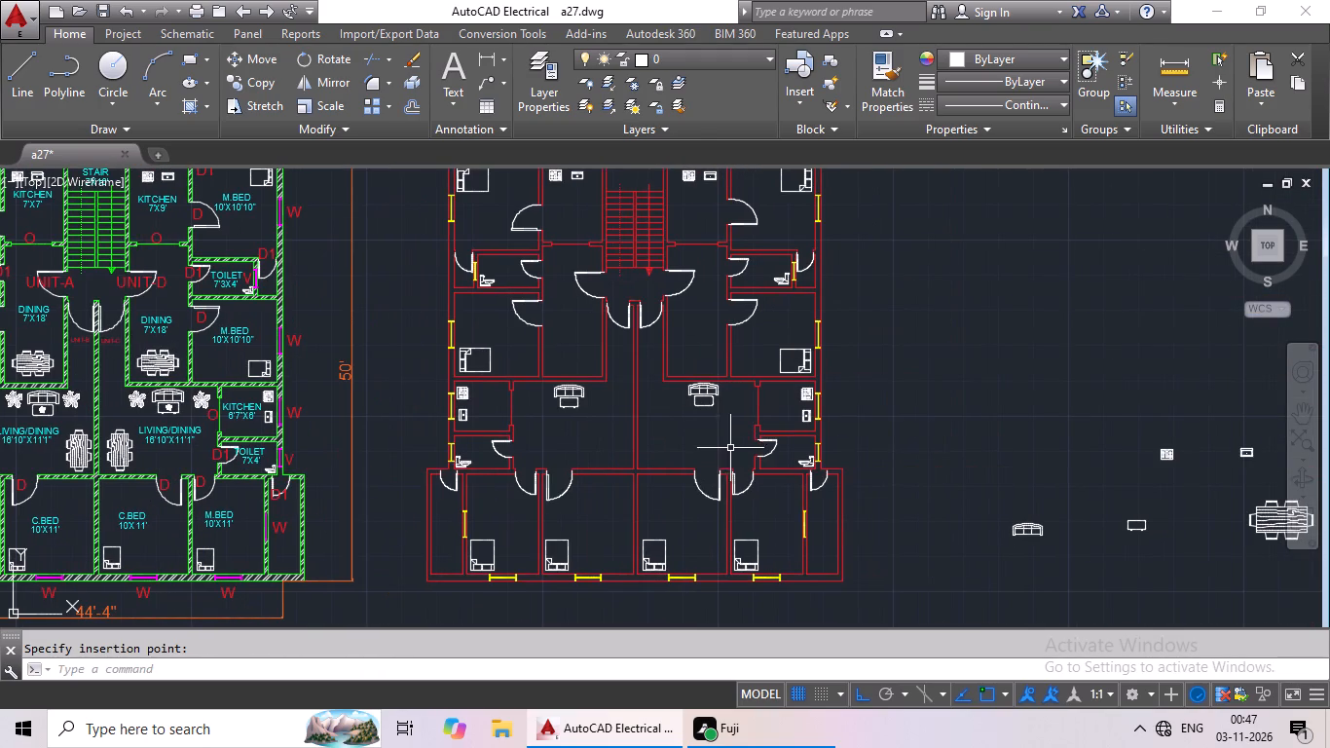
{"action": "scroll", "coordinate": [971, 401], "scroll_direction": "down", "scroll_amount": 1}
{"action": "middle_click_drag", "start_coordinate": [970, 391], "coordinate": [680, 258]}
{"action": "scroll", "coordinate": [912, 339], "scroll_direction": "up", "scroll_amount": 4}
{"action": "left_click", "coordinate": [702, 355]}
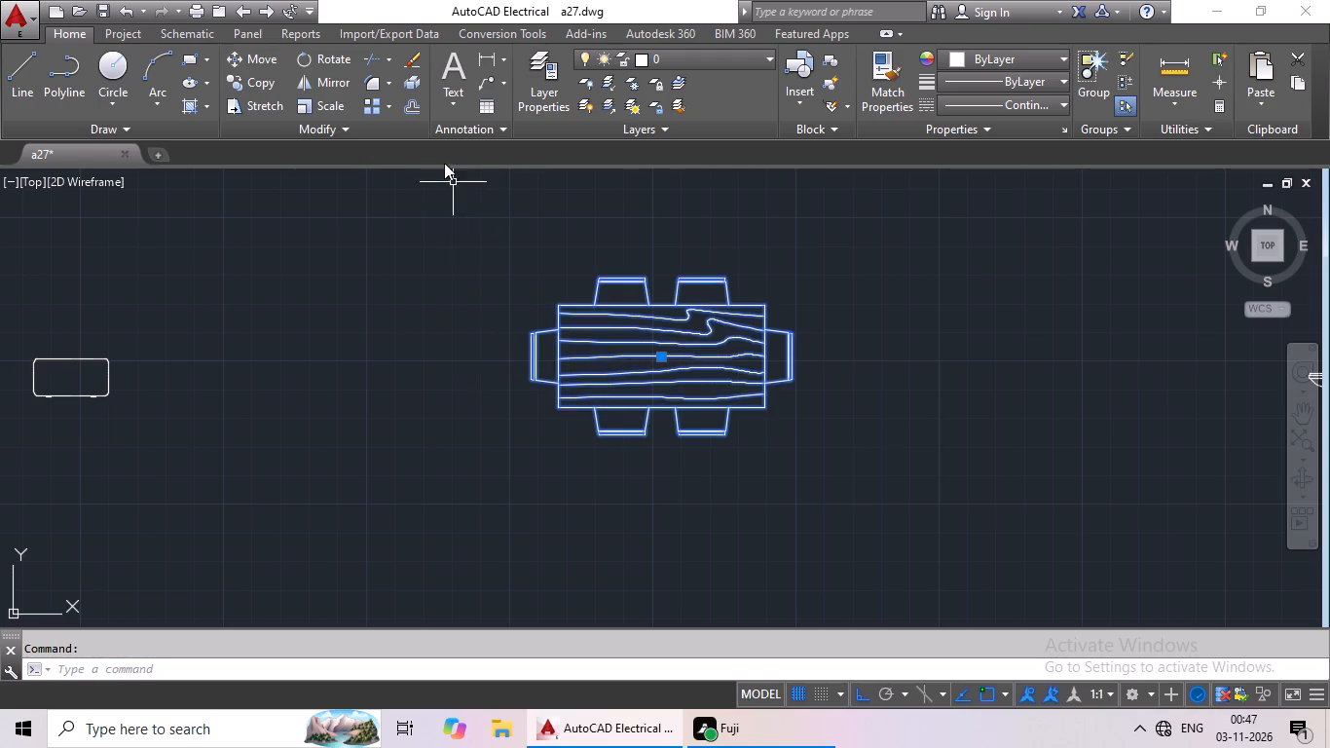
{"action": "scroll", "coordinate": [487, 307], "scroll_direction": "down", "scroll_amount": 5}
{"action": "middle_click_drag", "start_coordinate": [455, 317], "coordinate": [589, 311]}
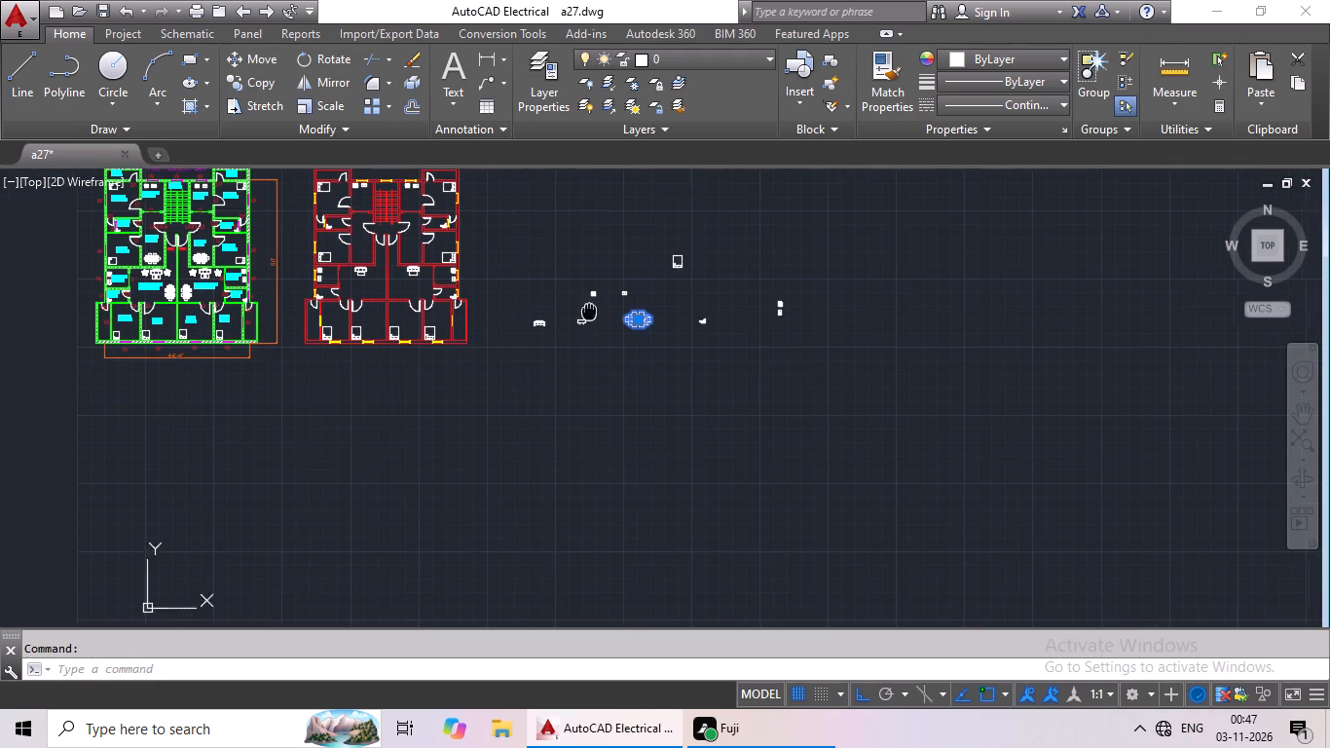
{"action": "scroll", "coordinate": [660, 301], "scroll_direction": "up", "scroll_amount": 3}
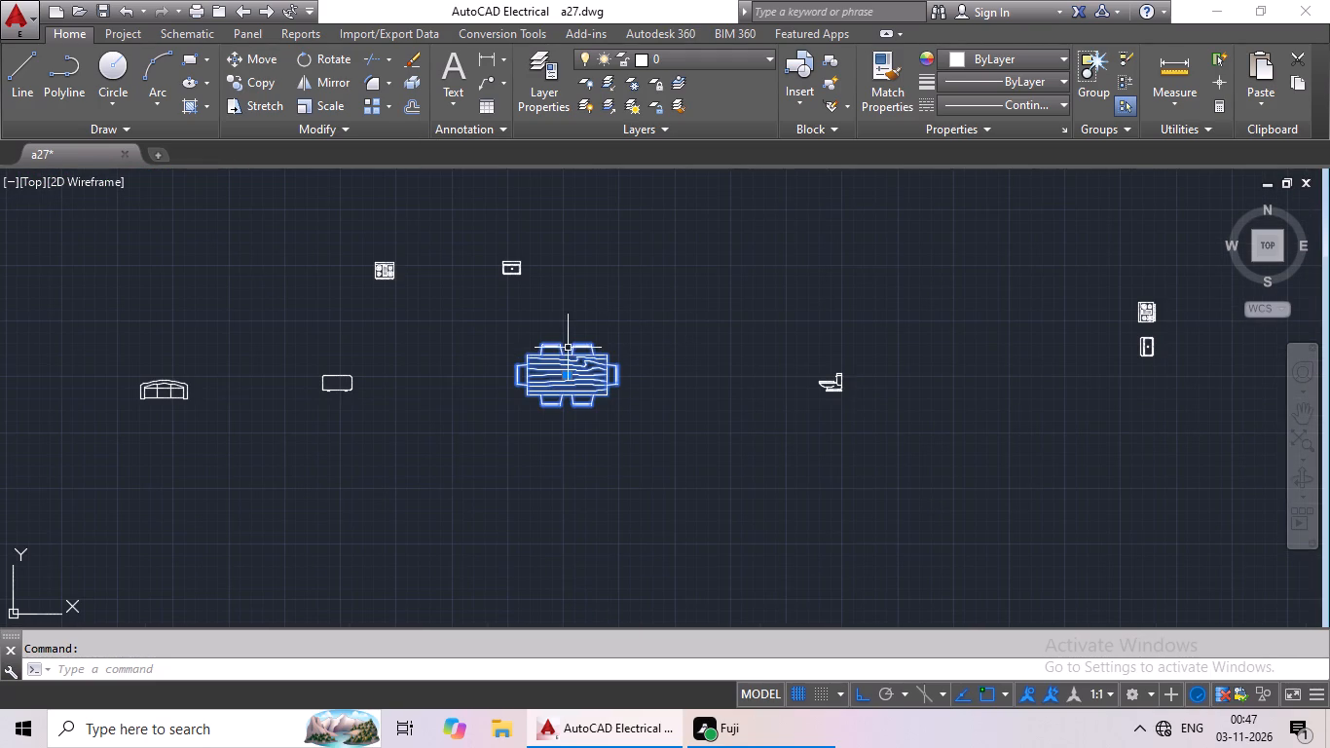
{"action": "left_click", "coordinate": [320, 111]}
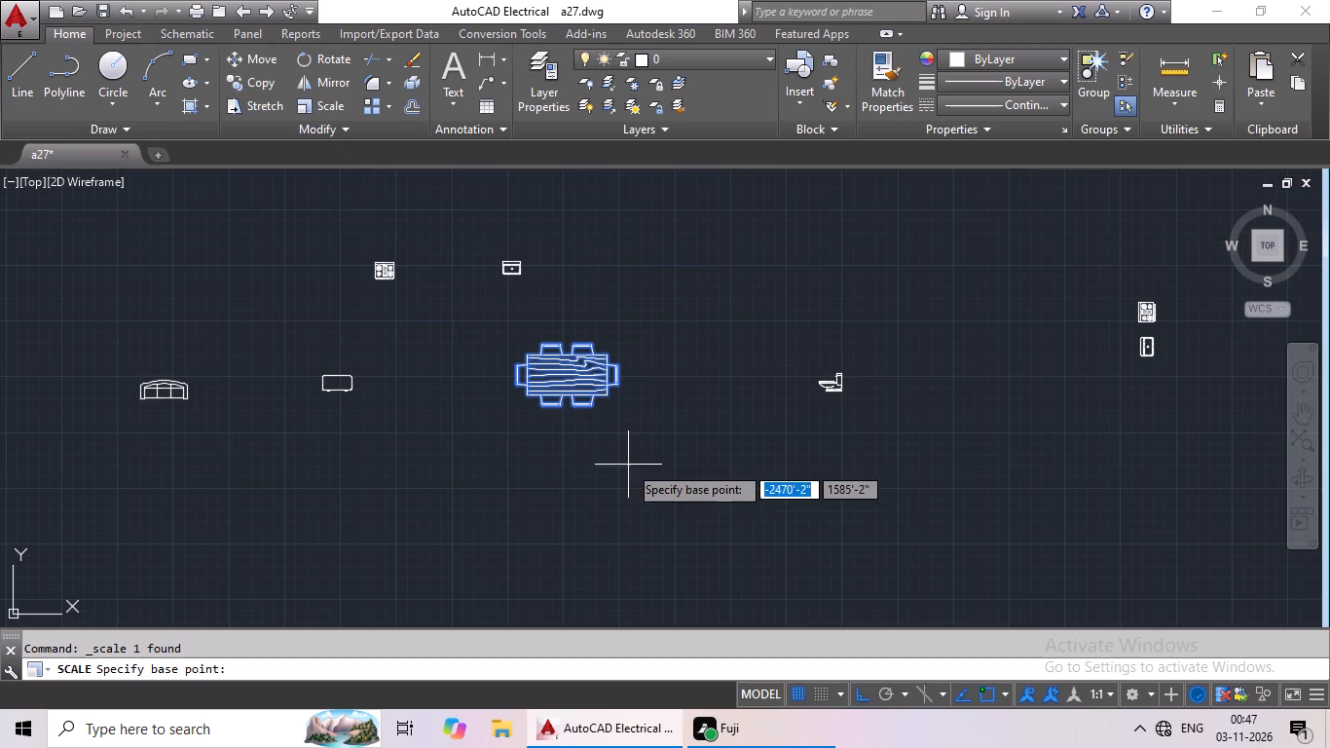
{"action": "scroll", "coordinate": [594, 381], "scroll_direction": "up", "scroll_amount": 4}
{"action": "scroll", "coordinate": [554, 384], "scroll_direction": "down", "scroll_amount": 2}
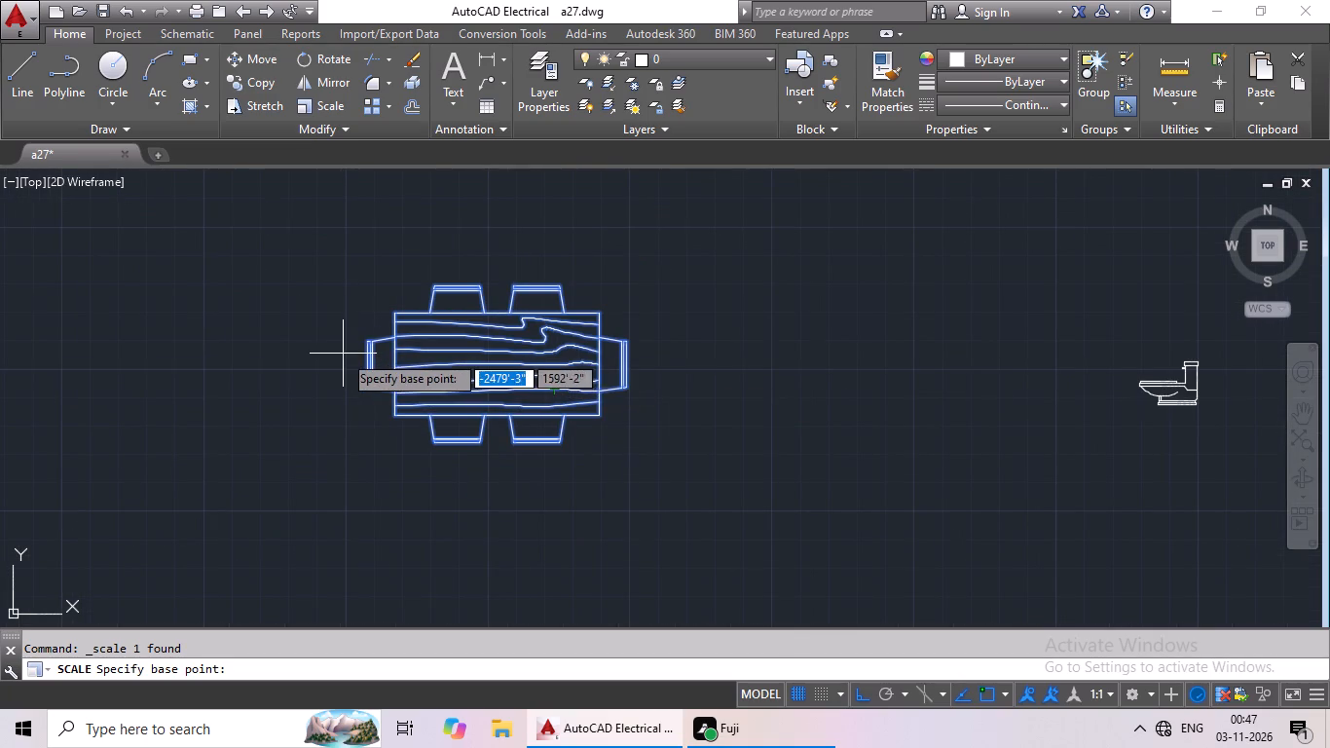
{"action": "left_click", "coordinate": [373, 358]}
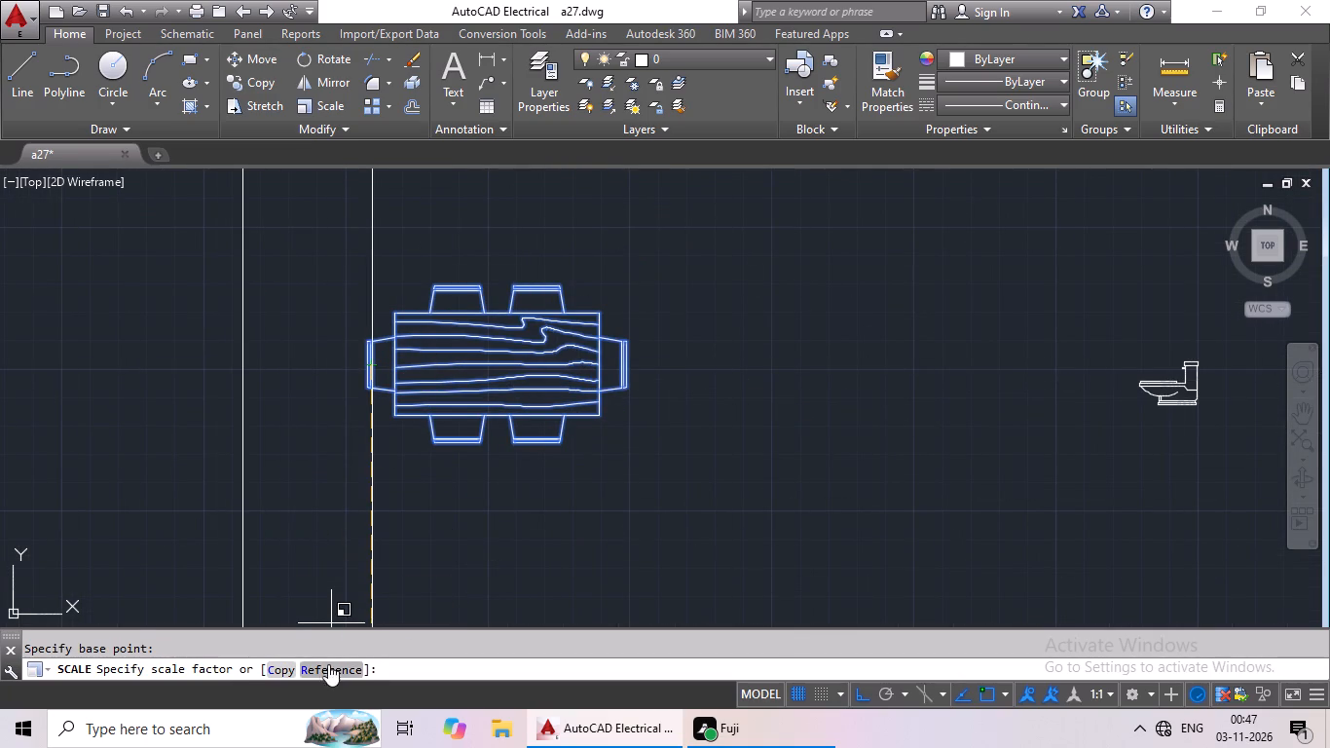
{"action": "left_click", "coordinate": [322, 666]}
{"action": "left_click", "coordinate": [364, 368]}
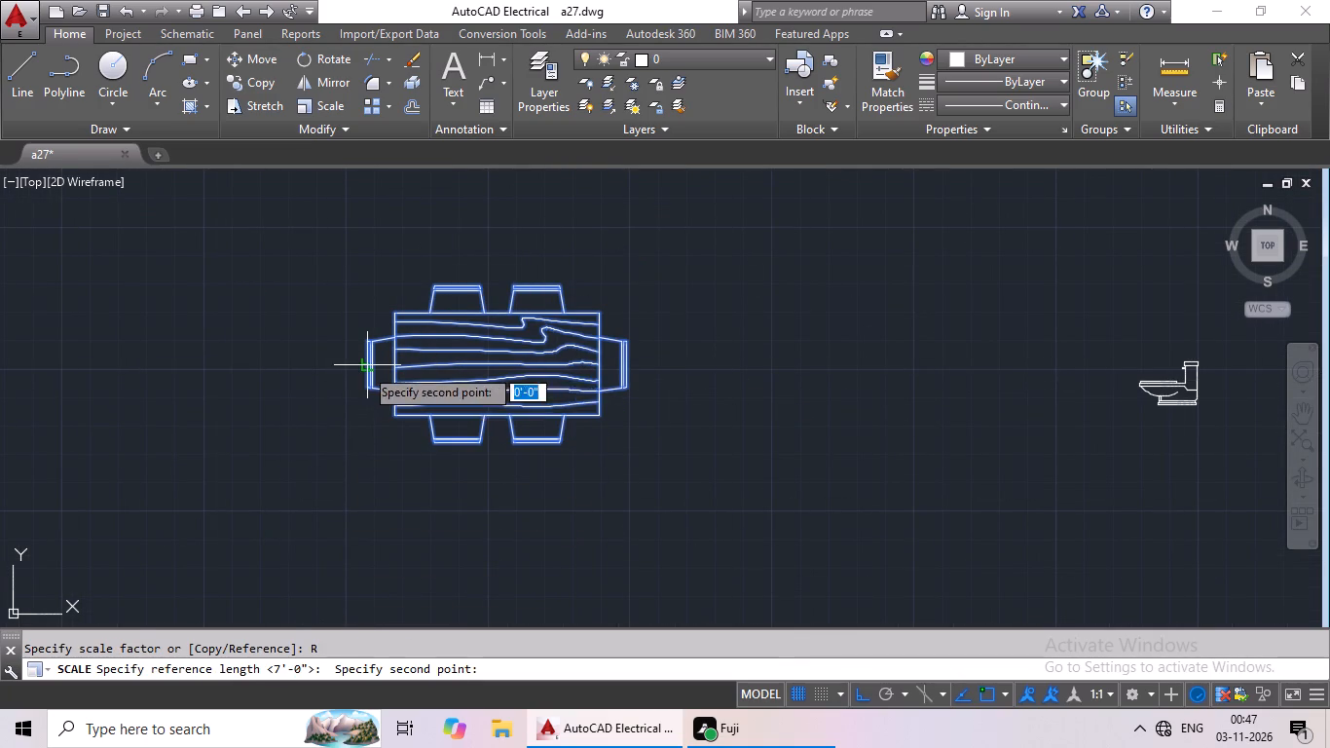
{"action": "left_click", "coordinate": [631, 365]}
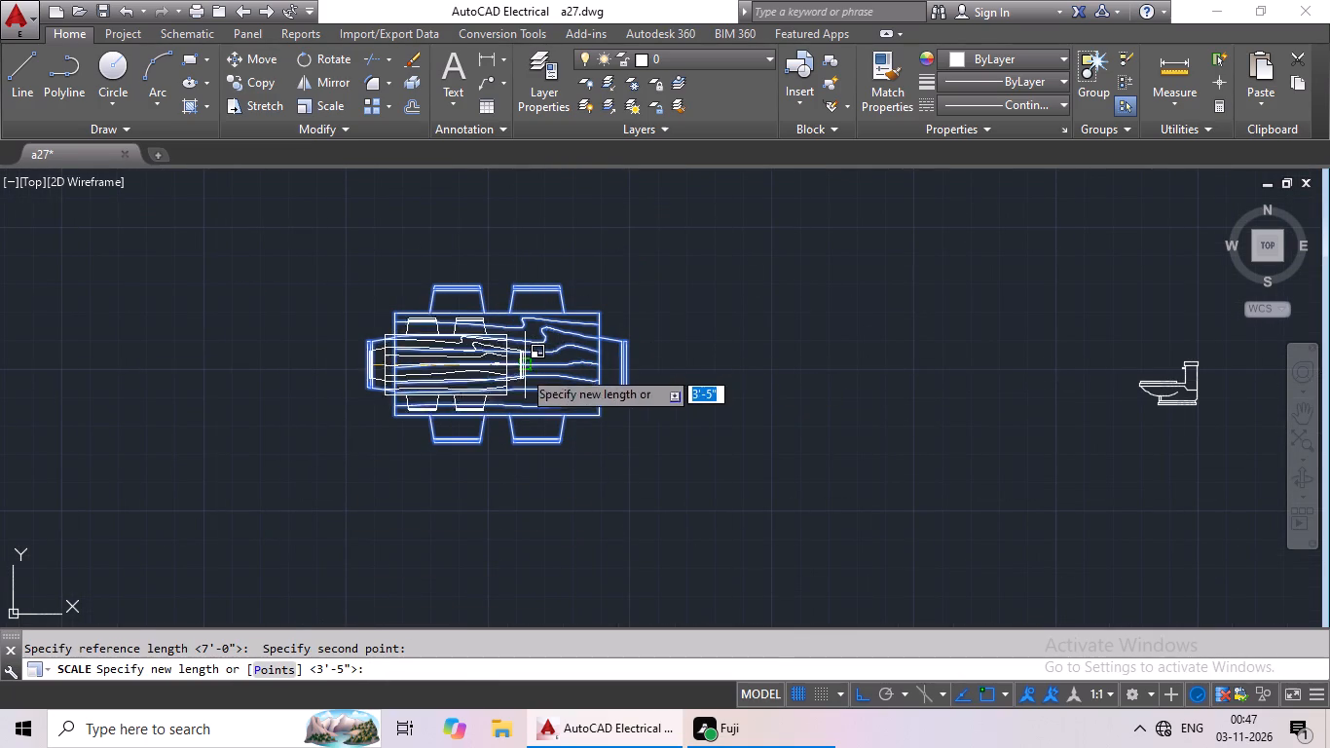
{"action": "left_click", "coordinate": [477, 379]}
Copy the resized dining set into the red plan's east dining room, just north of the east living room's sofa.
{"action": "left_click", "coordinate": [450, 373]}
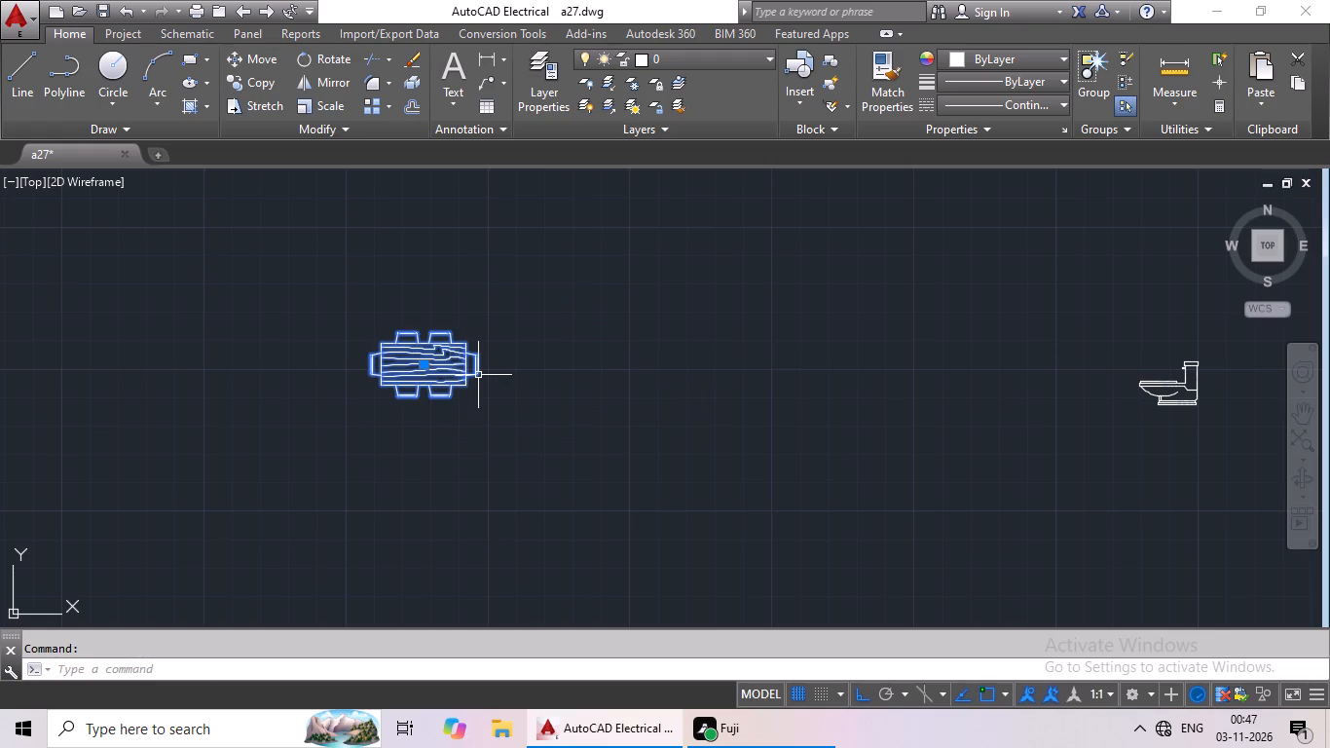
{"action": "key", "text": "ctrl+c"}
{"action": "key", "text": "ctrl+v"}
{"action": "scroll", "coordinate": [369, 421], "scroll_direction": "down", "scroll_amount": 3, "text": "ctrl"}
{"action": "middle_click_drag", "start_coordinate": [332, 440], "coordinate": [620, 462]}
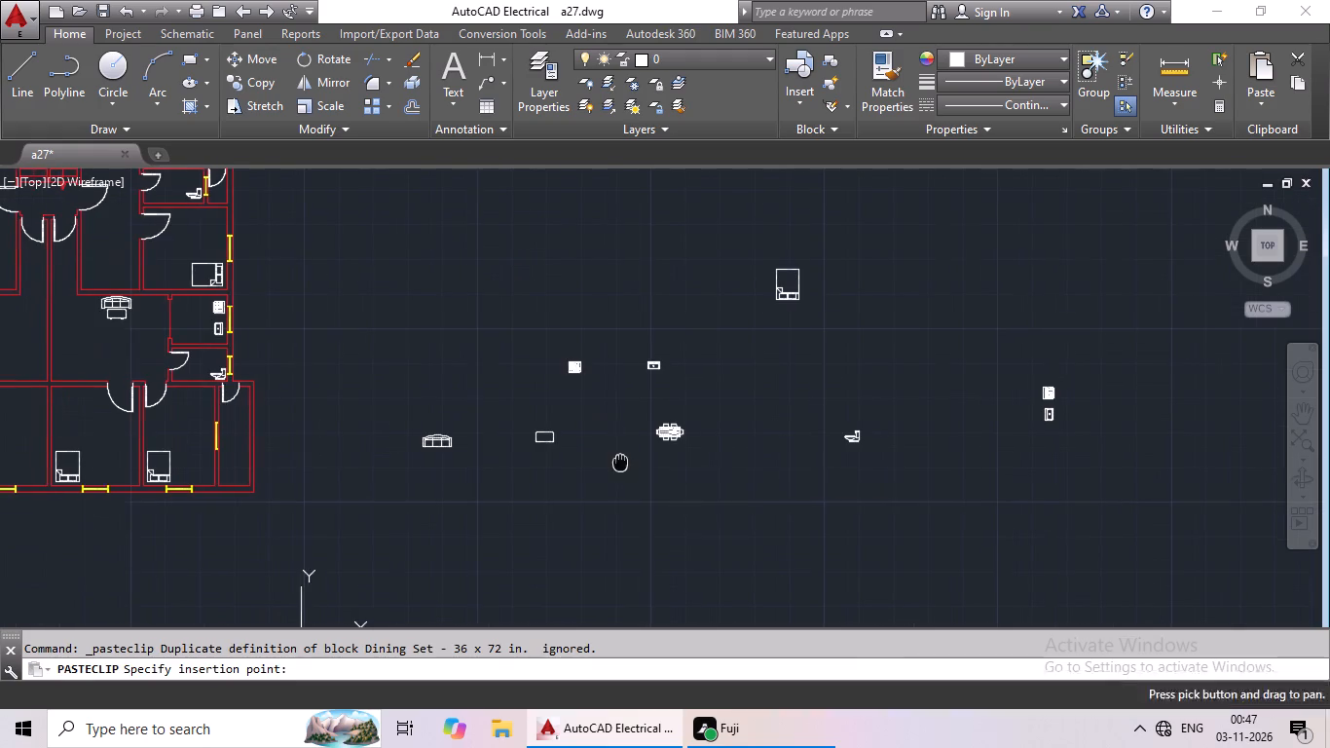
{"action": "middle_click_drag", "start_coordinate": [510, 471], "coordinate": [683, 491]}
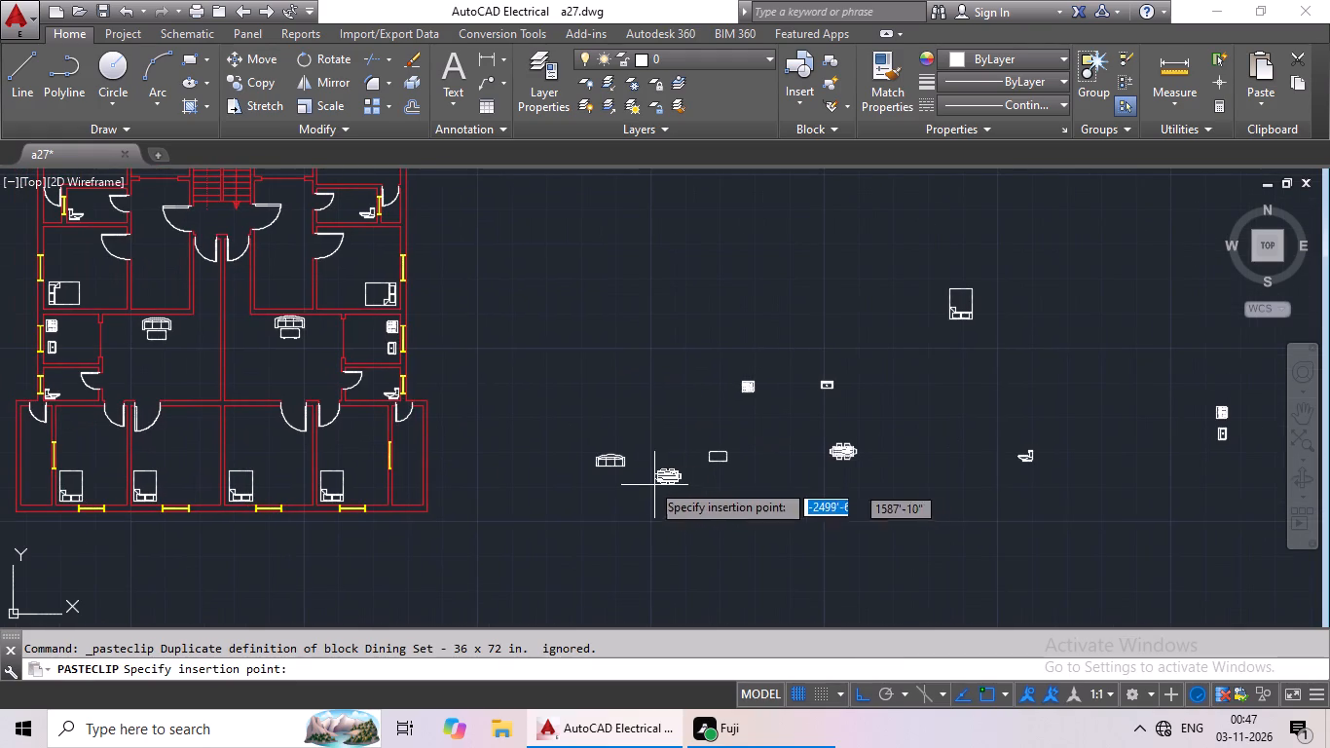
{"action": "middle_click_drag", "start_coordinate": [636, 474], "coordinate": [763, 469]}
{"action": "middle_click_drag", "start_coordinate": [630, 433], "coordinate": [844, 426]}
{"action": "scroll", "coordinate": [613, 283], "scroll_direction": "up", "scroll_amount": 4}
{"action": "left_click", "coordinate": [592, 327]}
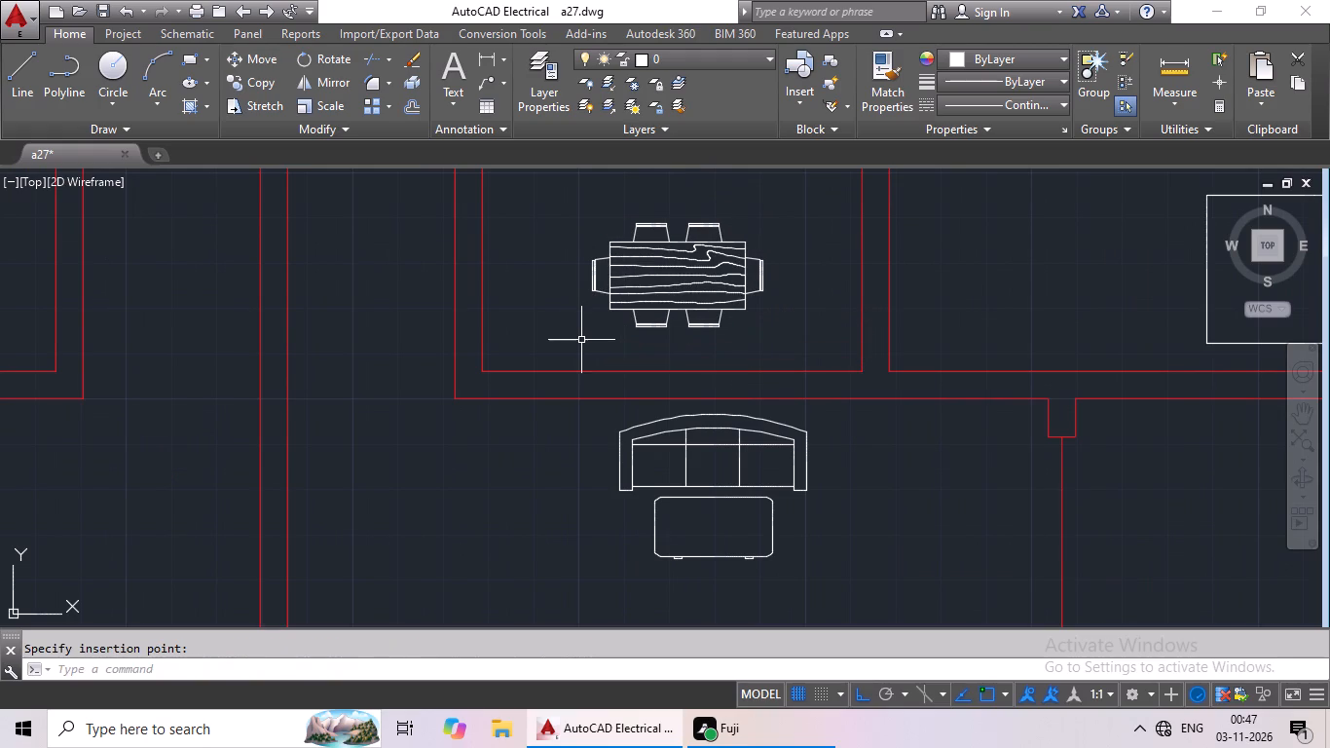
Place another copy of the dining set in the red plan's west dining room, just north of the west living room's sofa.
{"action": "key", "text": "ctrl+v"}
{"action": "scroll", "coordinate": [570, 345], "scroll_direction": "down", "scroll_amount": 2}
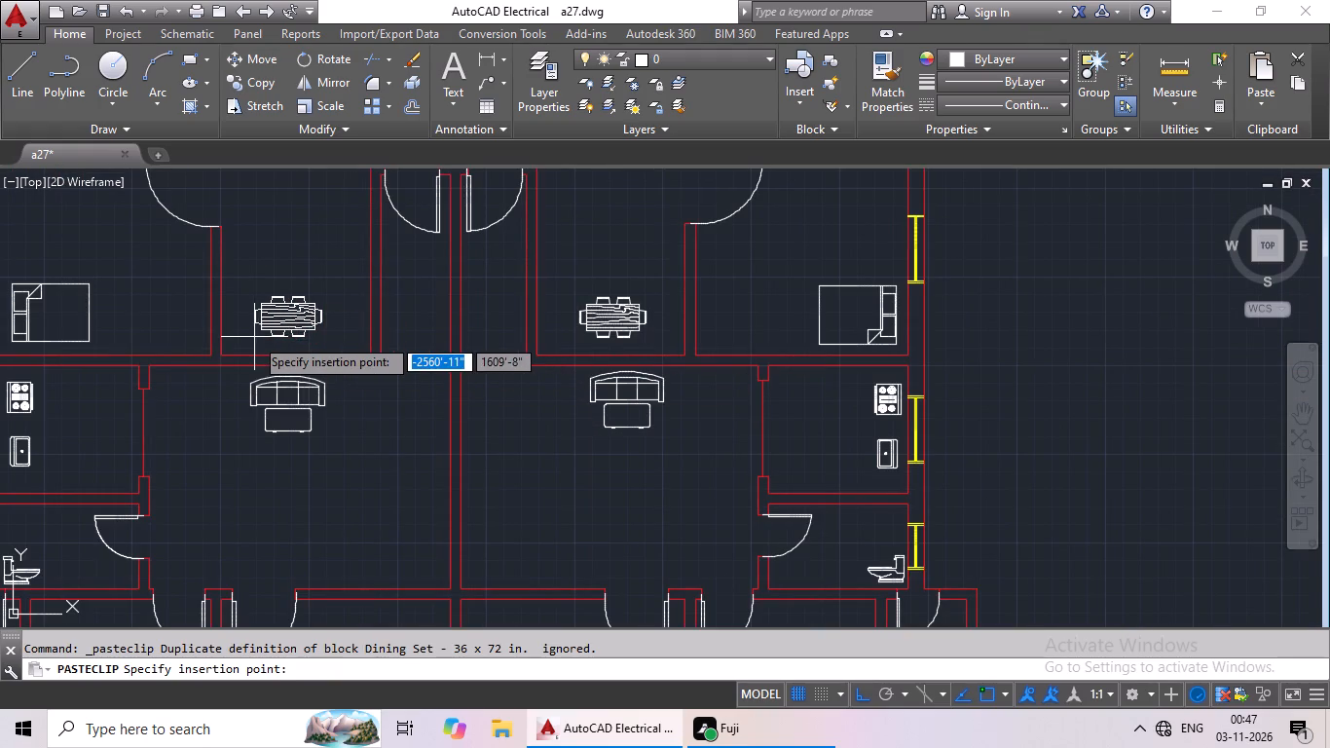
{"action": "left_click", "coordinate": [264, 337]}
Rotate the spare dining set block 90 degrees about its east end so its length runs north-south.
{"action": "scroll", "coordinate": [481, 367], "scroll_direction": "down", "scroll_amount": 2}
{"action": "middle_click_drag", "start_coordinate": [515, 405], "coordinate": [519, 365]}
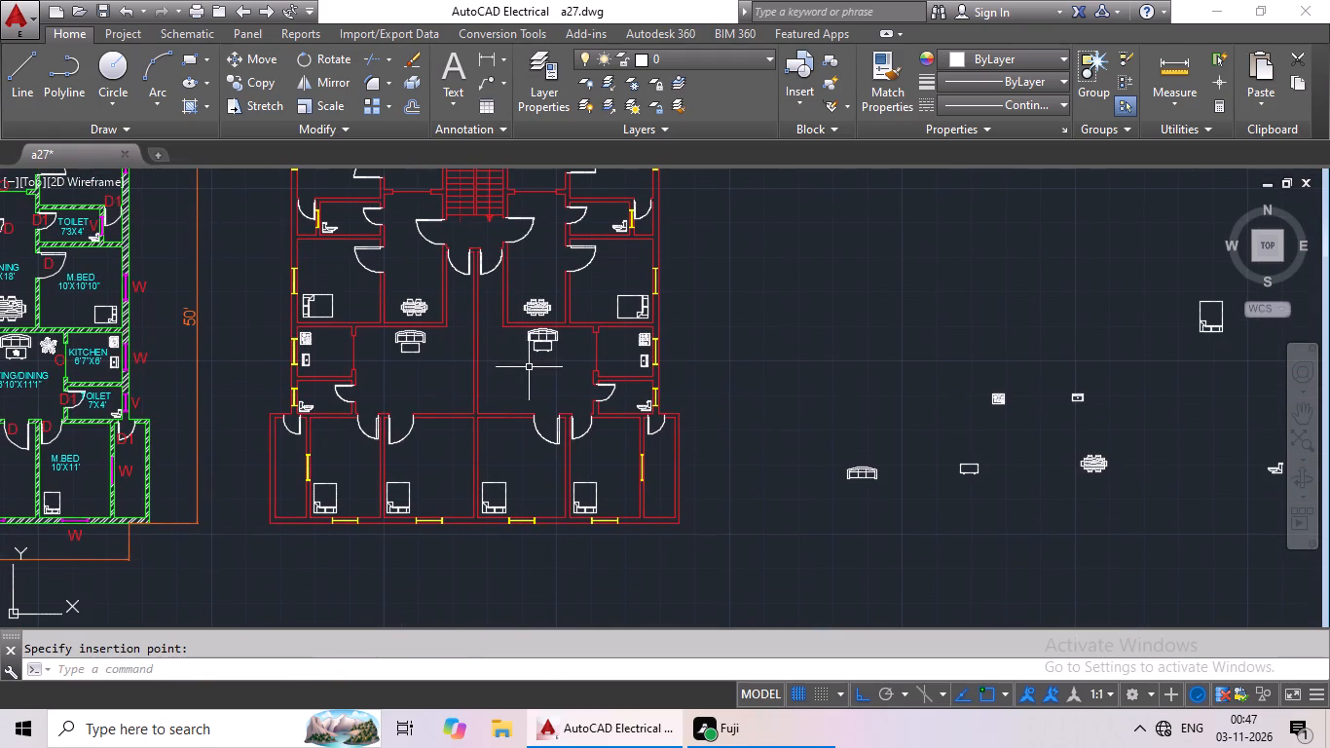
{"action": "middle_click_drag", "start_coordinate": [534, 376], "coordinate": [641, 374]}
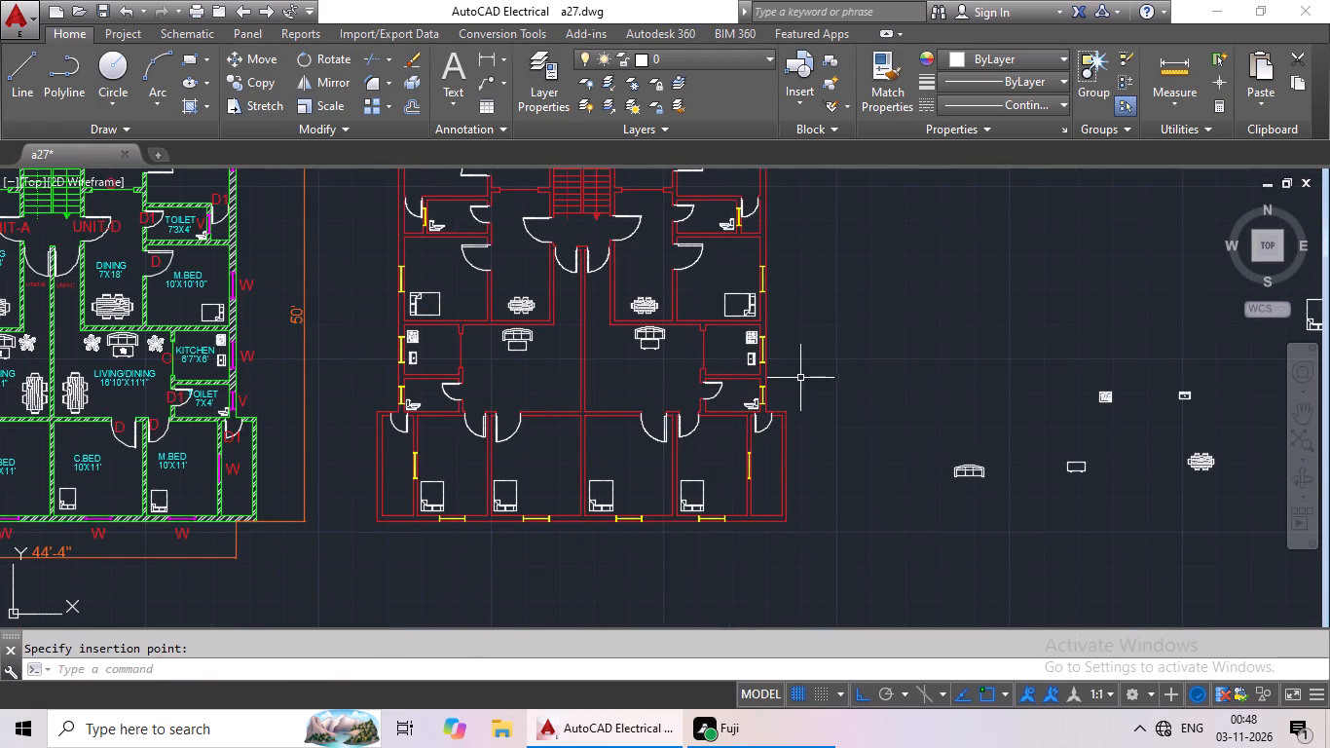
{"action": "middle_click_drag", "start_coordinate": [800, 377], "coordinate": [656, 373]}
{"action": "middle_click_drag", "start_coordinate": [808, 373], "coordinate": [663, 373]}
{"action": "scroll", "coordinate": [762, 447], "scroll_direction": "up", "scroll_amount": 1}
{"action": "middle_click_drag", "start_coordinate": [844, 423], "coordinate": [552, 426]}
{"action": "left_click", "coordinate": [712, 467]}
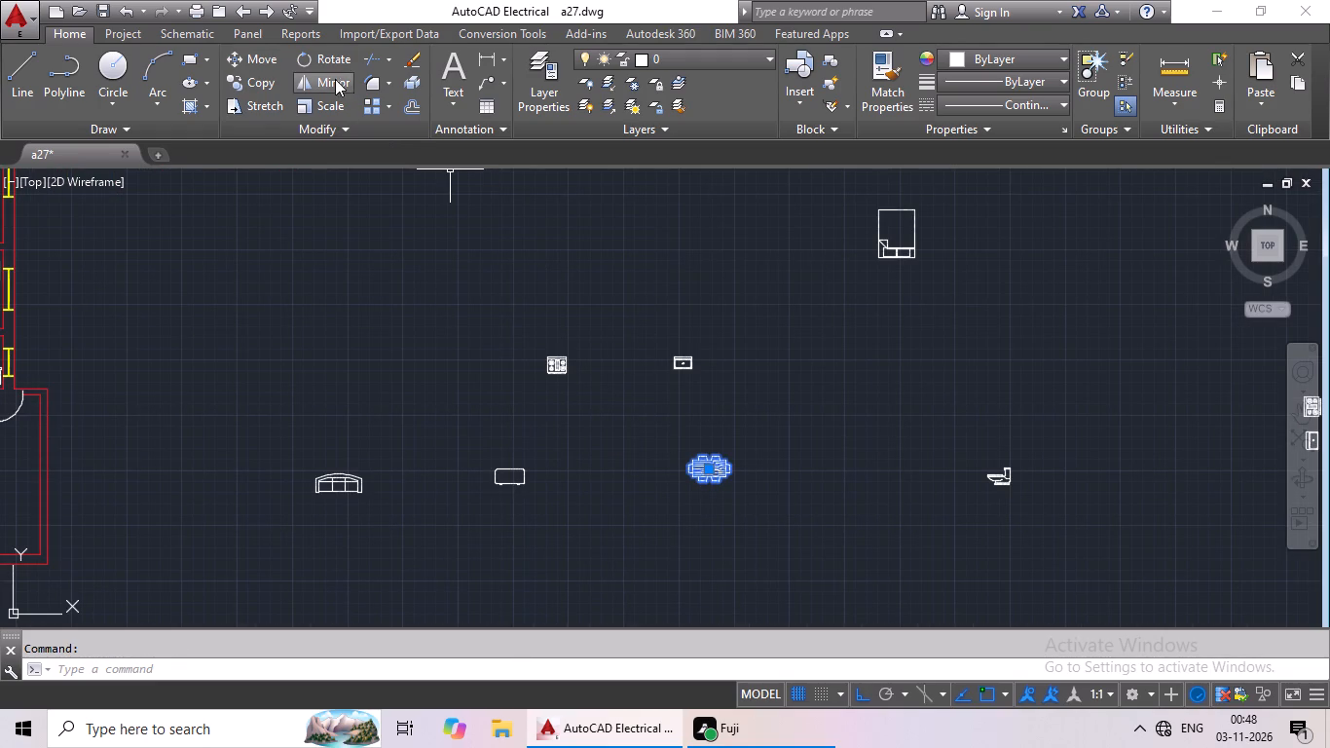
{"action": "left_click_drag", "start_coordinate": [333, 58], "coordinate": [336, 69]}
{"action": "scroll", "coordinate": [755, 482], "scroll_direction": "up", "scroll_amount": 3}
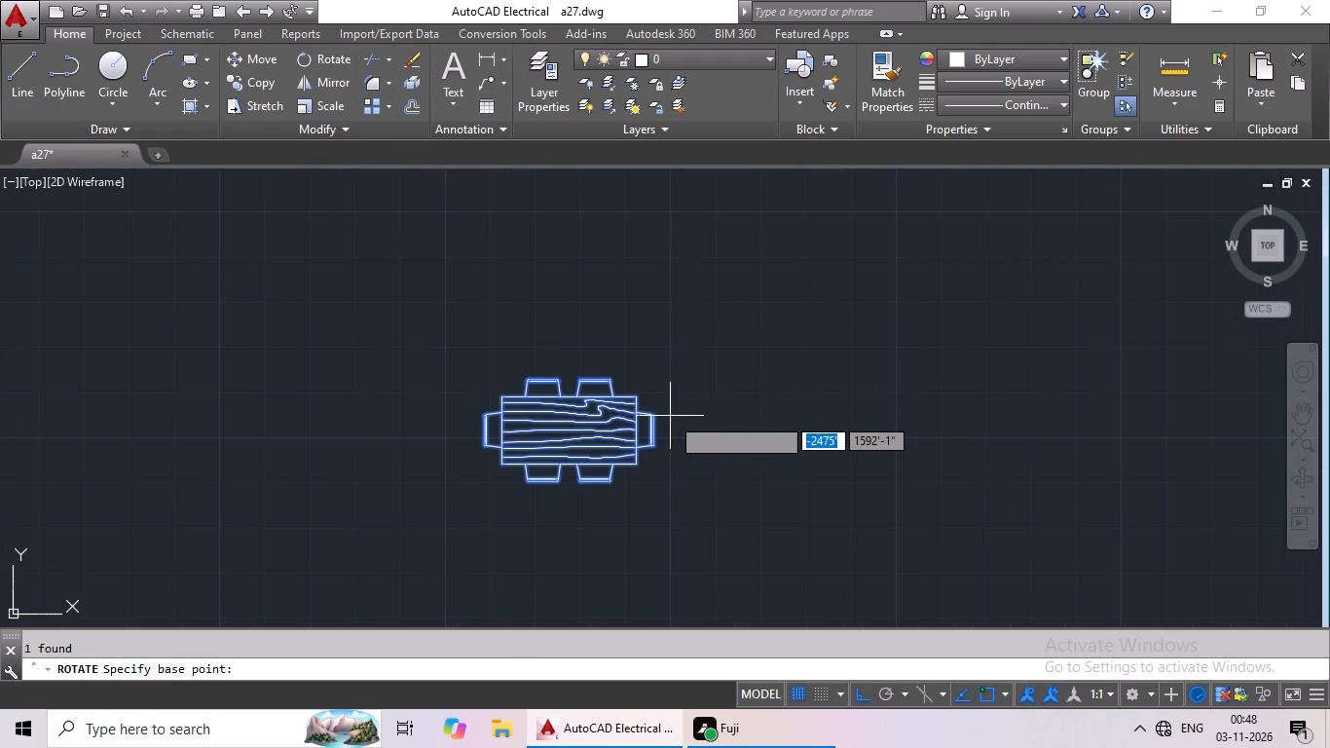
{"action": "left_click_drag", "start_coordinate": [648, 417], "coordinate": [645, 400]}
{"action": "left_click", "coordinate": [612, 305]}
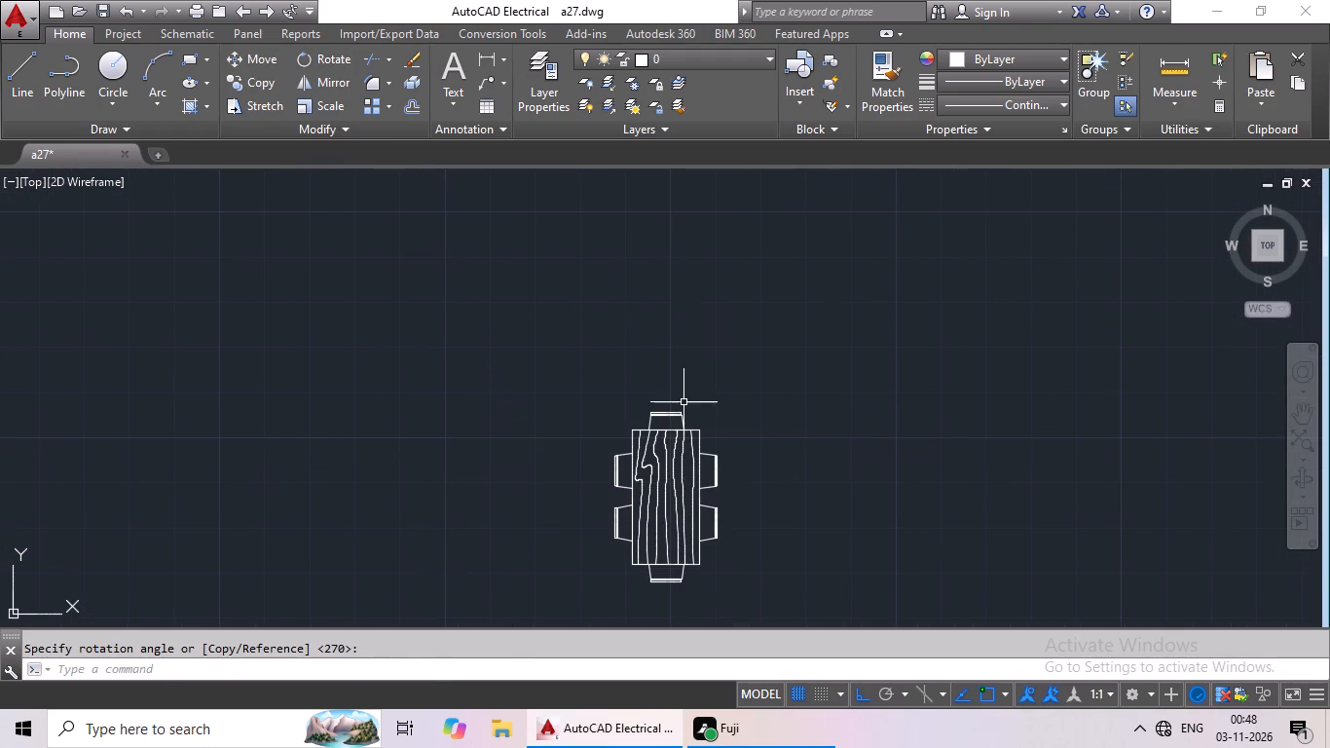
Copy the rotated dining set into the red plan's east living room, beside the central dividing wall near the south wall.
{"action": "left_click_drag", "start_coordinate": [751, 360], "coordinate": [835, 533]}
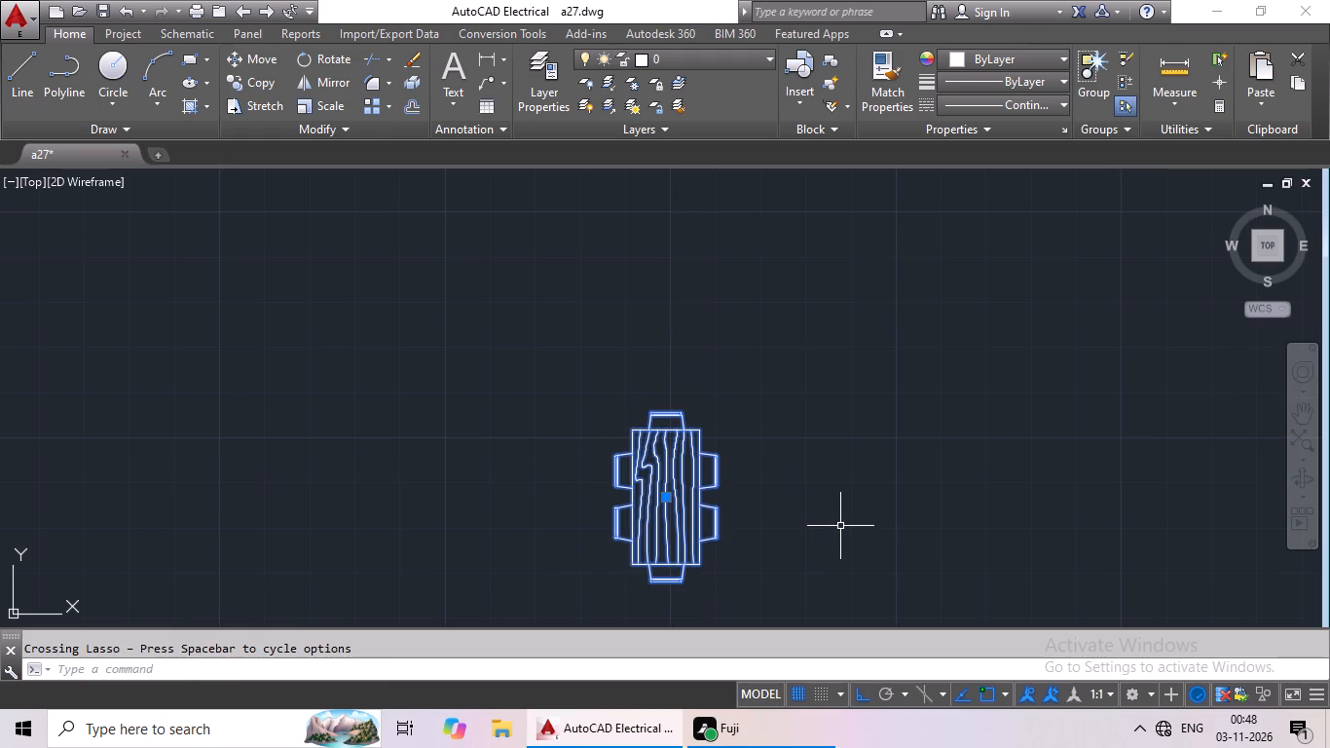
{"action": "key", "text": "ctrl+c"}
{"action": "key", "text": "ctrl+v"}
{"action": "scroll", "coordinate": [604, 560], "scroll_direction": "down", "scroll_amount": 2}
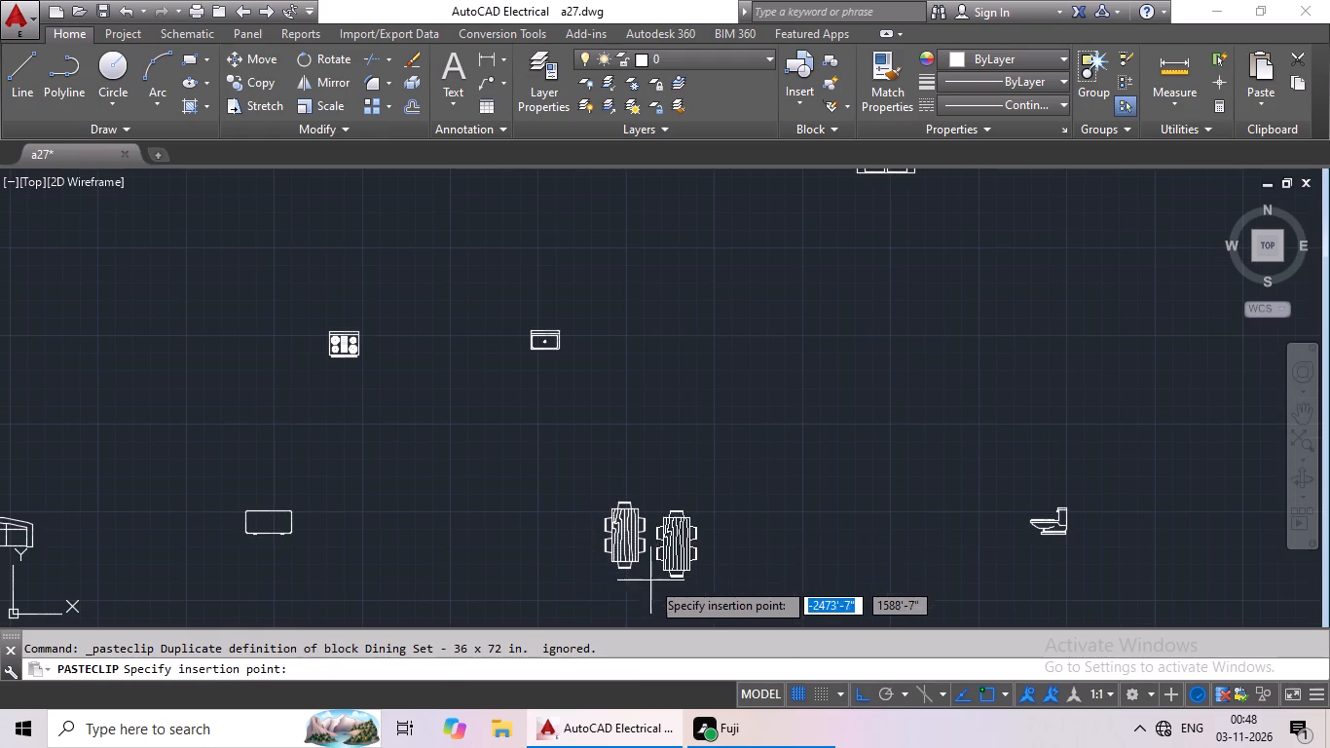
{"action": "scroll", "coordinate": [680, 544], "scroll_direction": "down", "scroll_amount": 2}
{"action": "middle_click_drag", "start_coordinate": [678, 538], "coordinate": [810, 481]}
{"action": "middle_click_drag", "start_coordinate": [362, 478], "coordinate": [554, 477]}
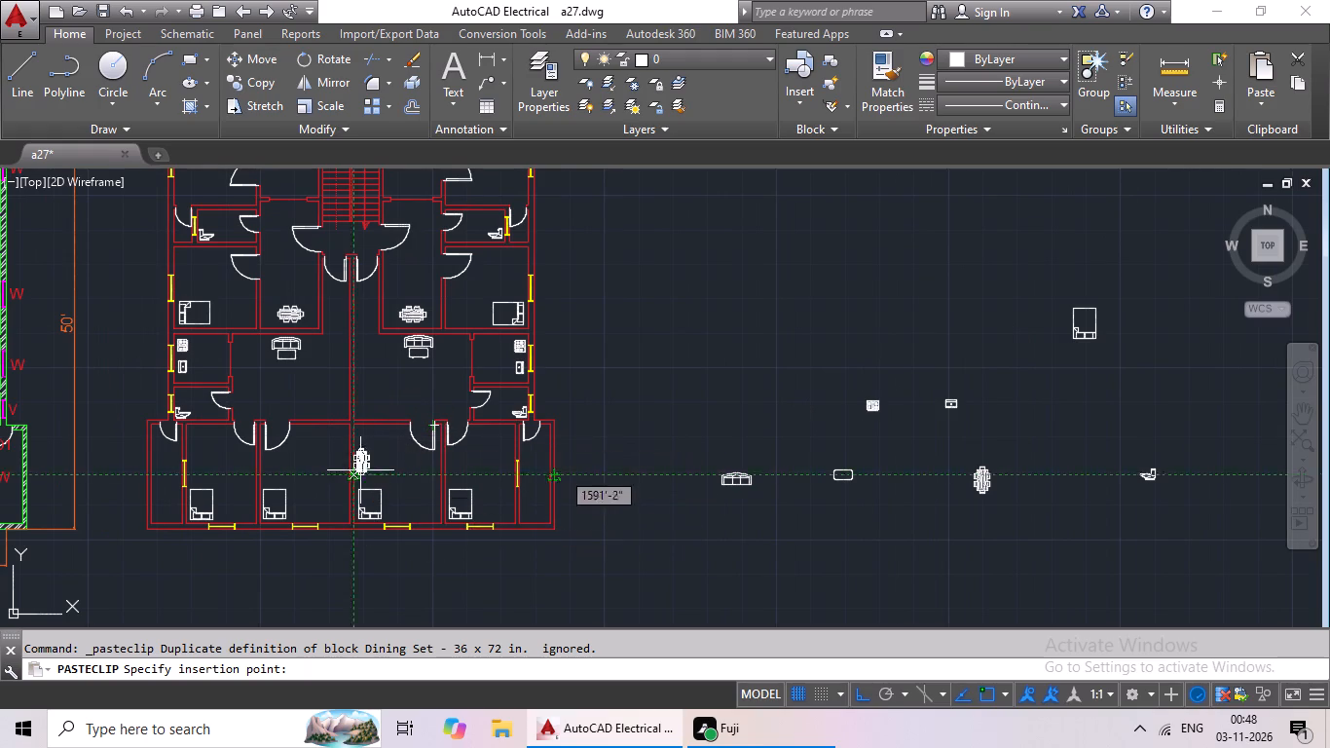
{"action": "middle_click_drag", "start_coordinate": [364, 461], "coordinate": [516, 482]}
{"action": "middle_click_drag", "start_coordinate": [518, 423], "coordinate": [568, 437]}
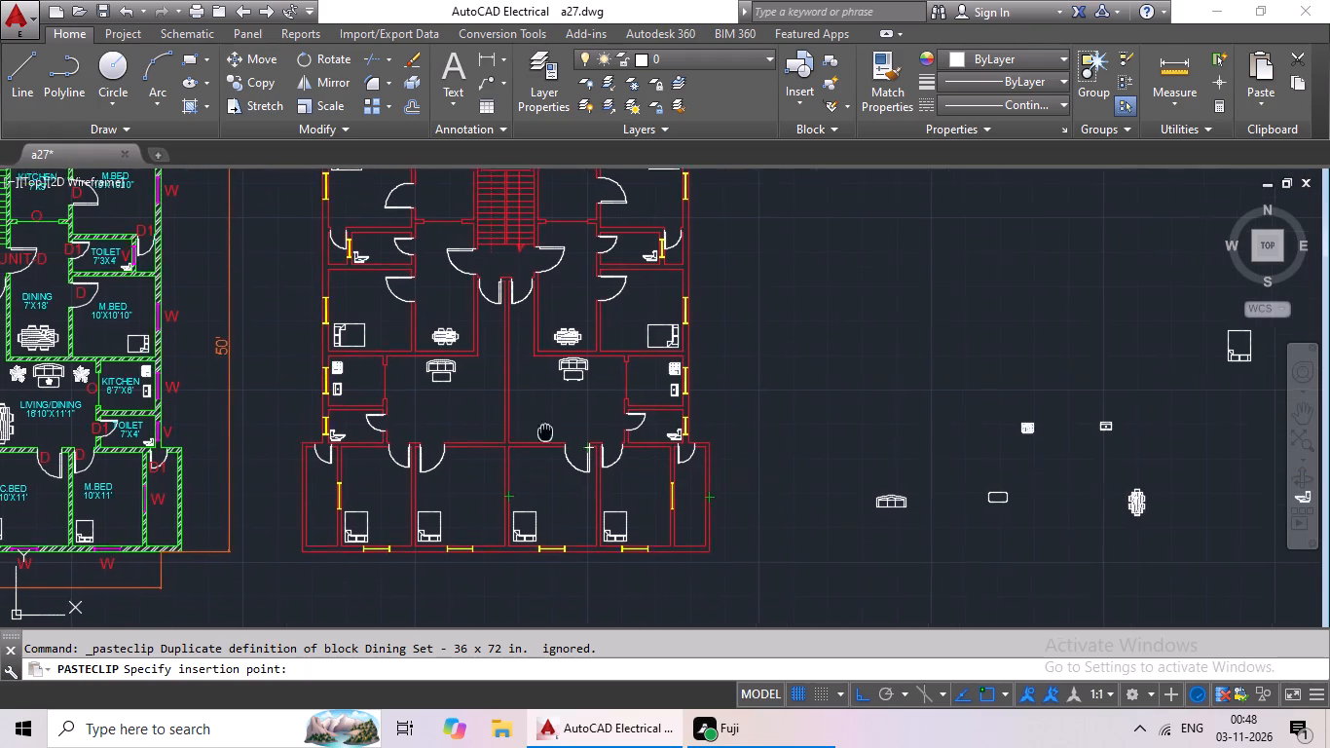
{"action": "middle_click_drag", "start_coordinate": [568, 437], "coordinate": [600, 437]}
{"action": "scroll", "coordinate": [588, 446], "scroll_direction": "up", "scroll_amount": 3}
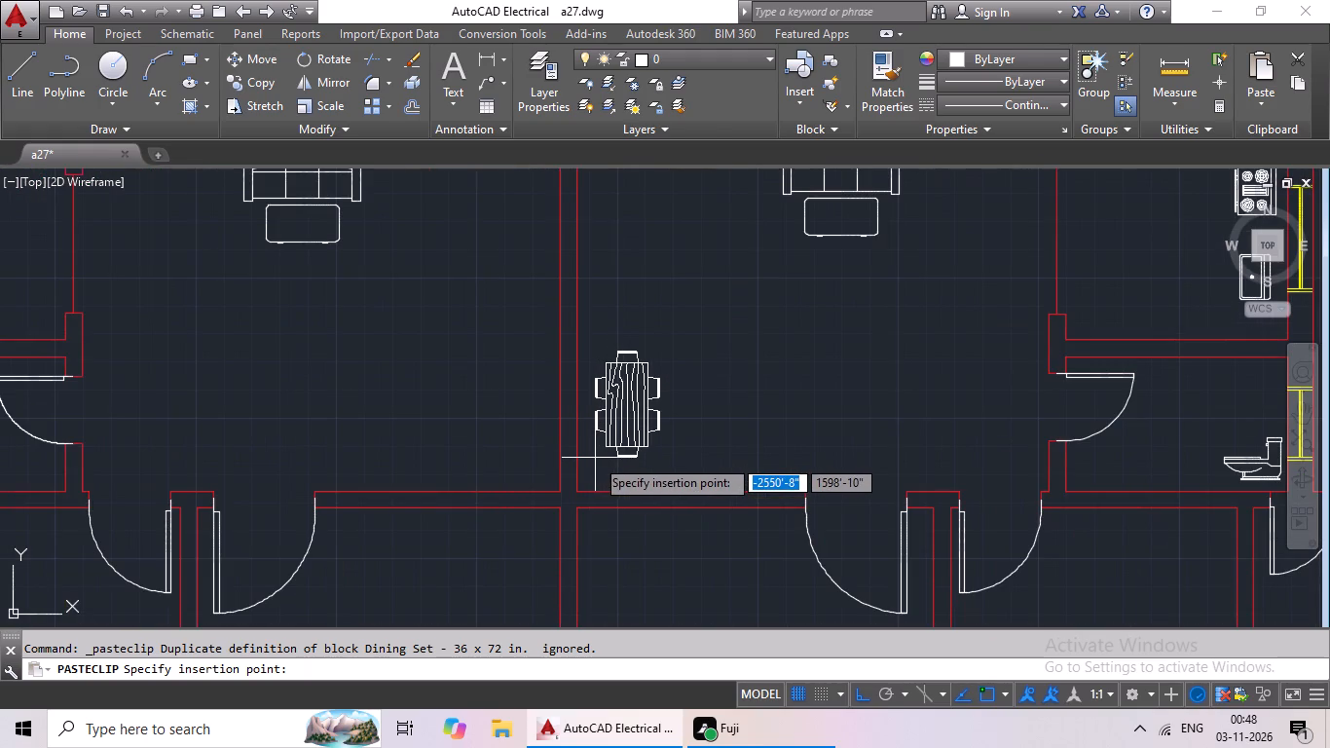
{"action": "left_click", "coordinate": [596, 457]}
Place another copy of the rotated dining set in the west living room, beside the central dividing wall opposite the east one.
{"action": "key", "text": "ctrl+v"}
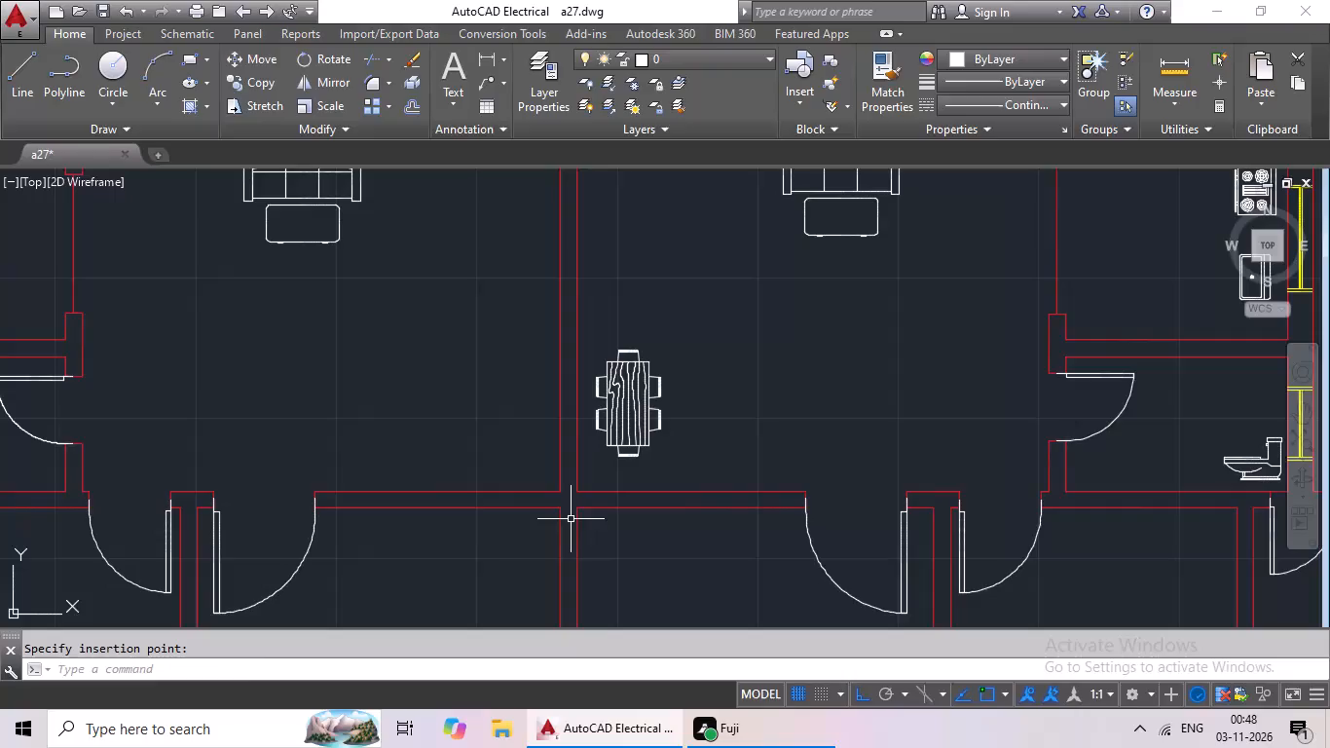
{"action": "left_click", "coordinate": [479, 460]}
Delete all the spare furniture and fixture blocks lying outside the plan, east of the red floor plan.
{"action": "scroll", "coordinate": [632, 460], "scroll_direction": "down", "scroll_amount": 2}
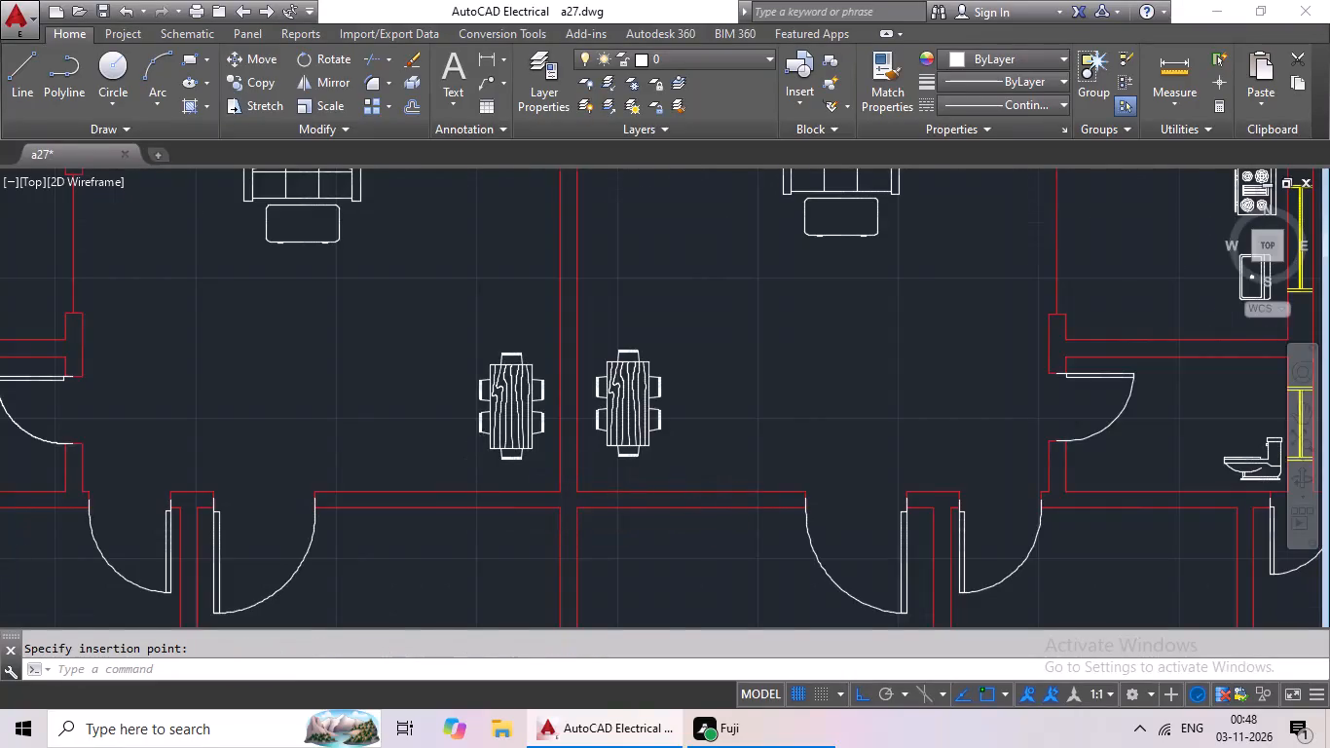
{"action": "middle_click_drag", "start_coordinate": [739, 474], "coordinate": [380, 474]}
{"action": "middle_click_drag", "start_coordinate": [911, 572], "coordinate": [534, 543]}
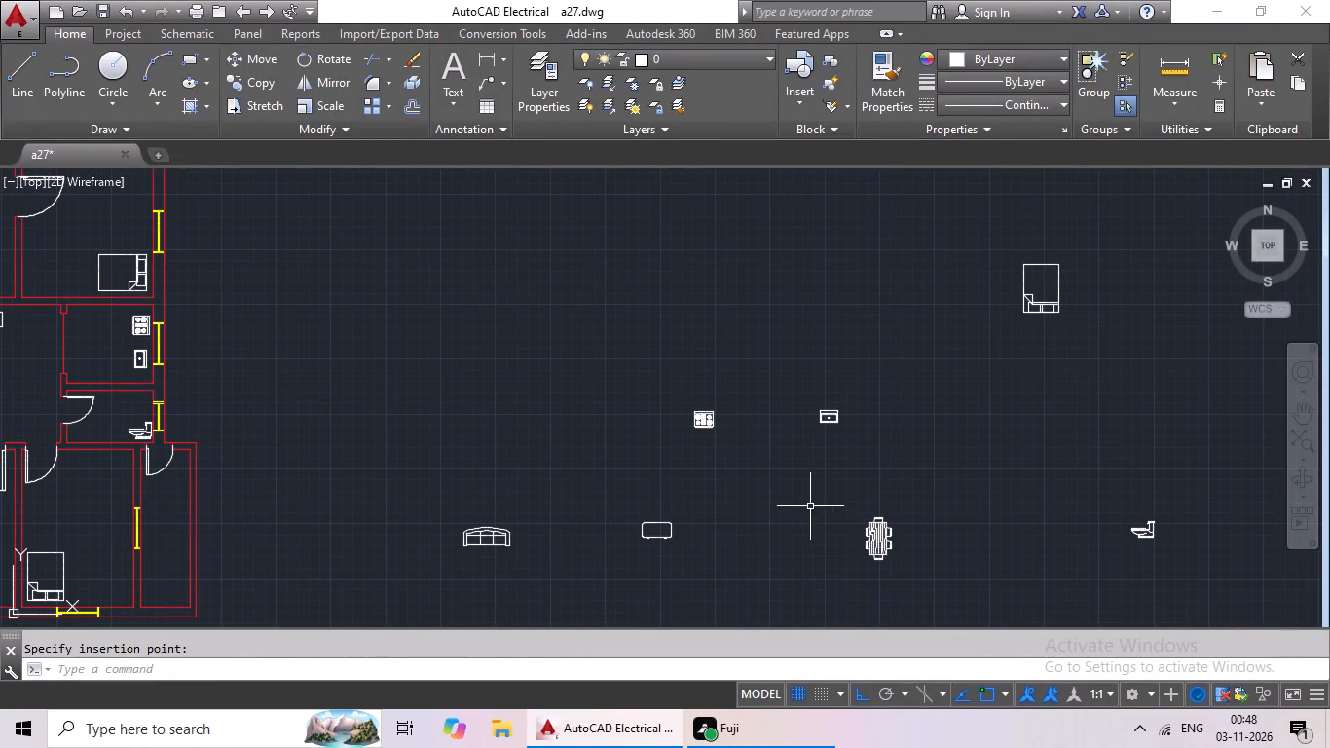
{"action": "scroll", "coordinate": [866, 453], "scroll_direction": "down", "scroll_amount": 1}
{"action": "middle_click_drag", "start_coordinate": [868, 450], "coordinate": [873, 419]}
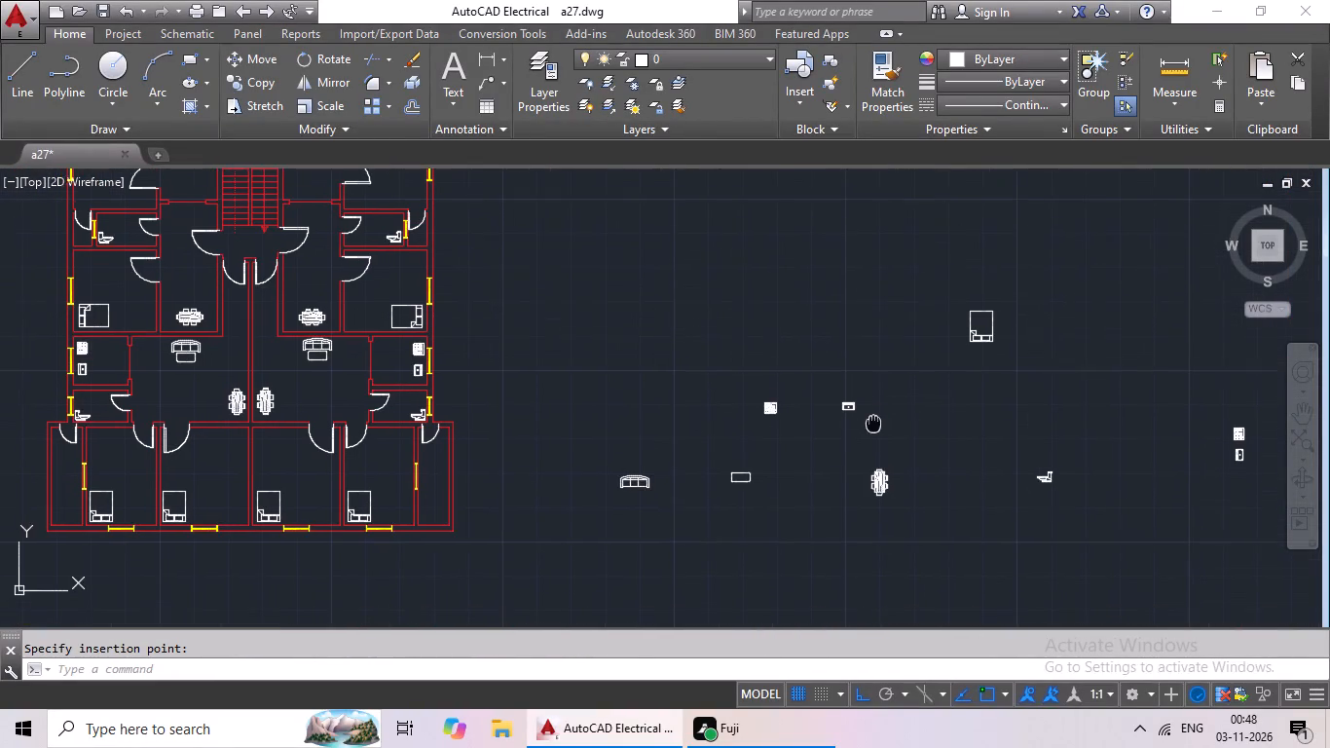
{"action": "middle_click_drag", "start_coordinate": [887, 430], "coordinate": [715, 436]}
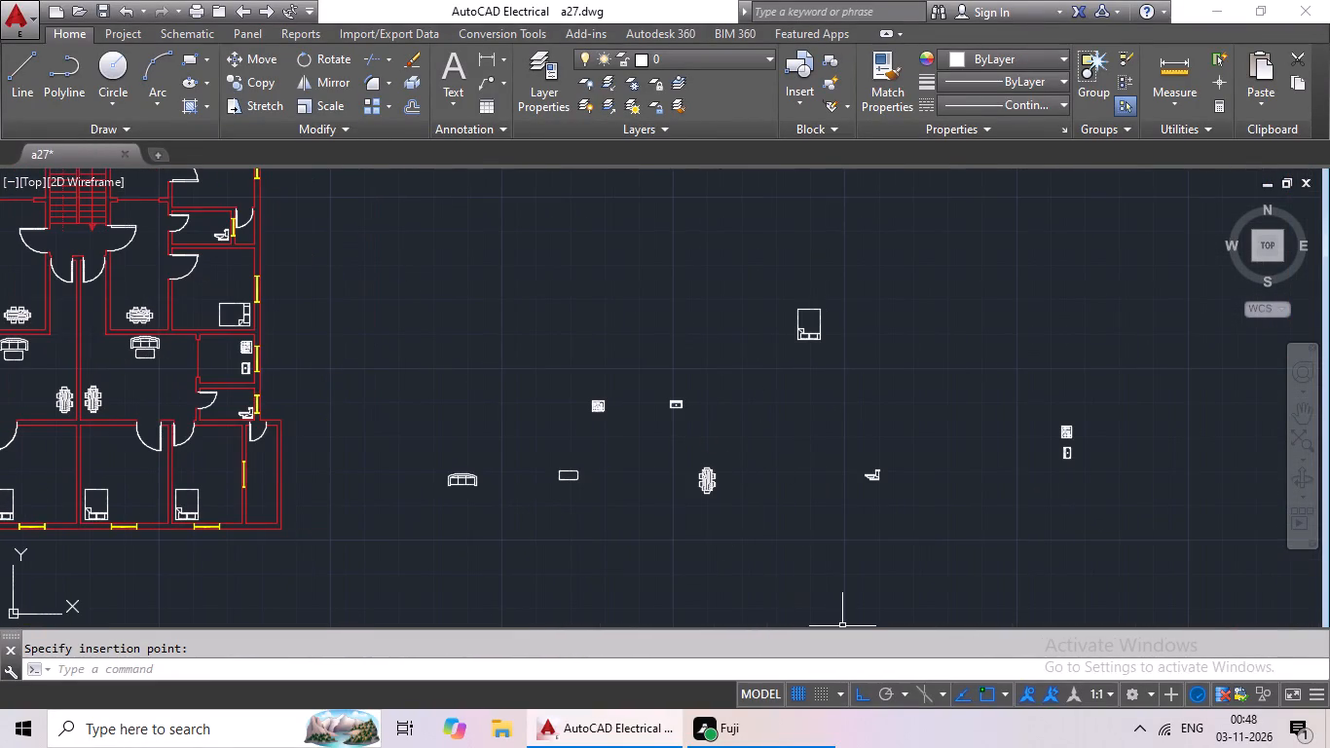
{"action": "scroll", "coordinate": [996, 494], "scroll_direction": "down", "scroll_amount": 1}
{"action": "middle_click_drag", "start_coordinate": [987, 482], "coordinate": [890, 445]}
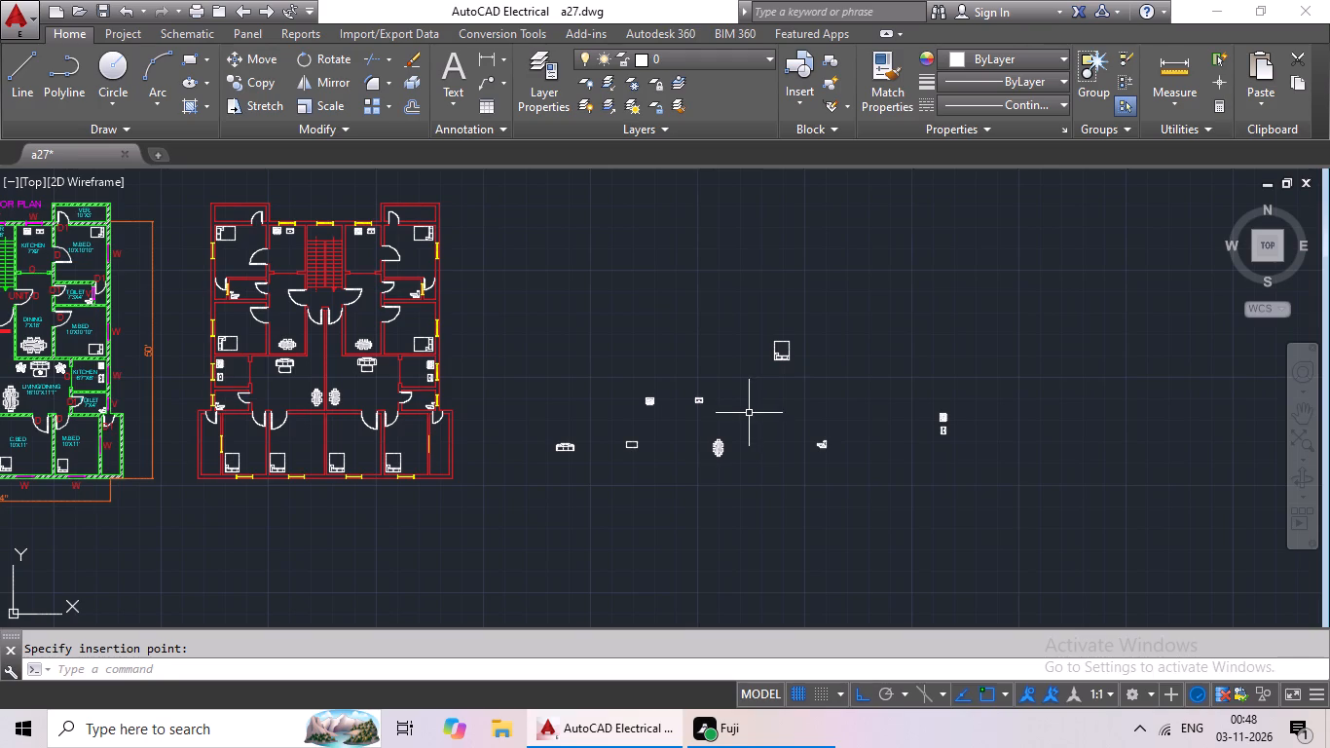
{"action": "left_click_drag", "start_coordinate": [880, 292], "coordinate": [983, 455]}
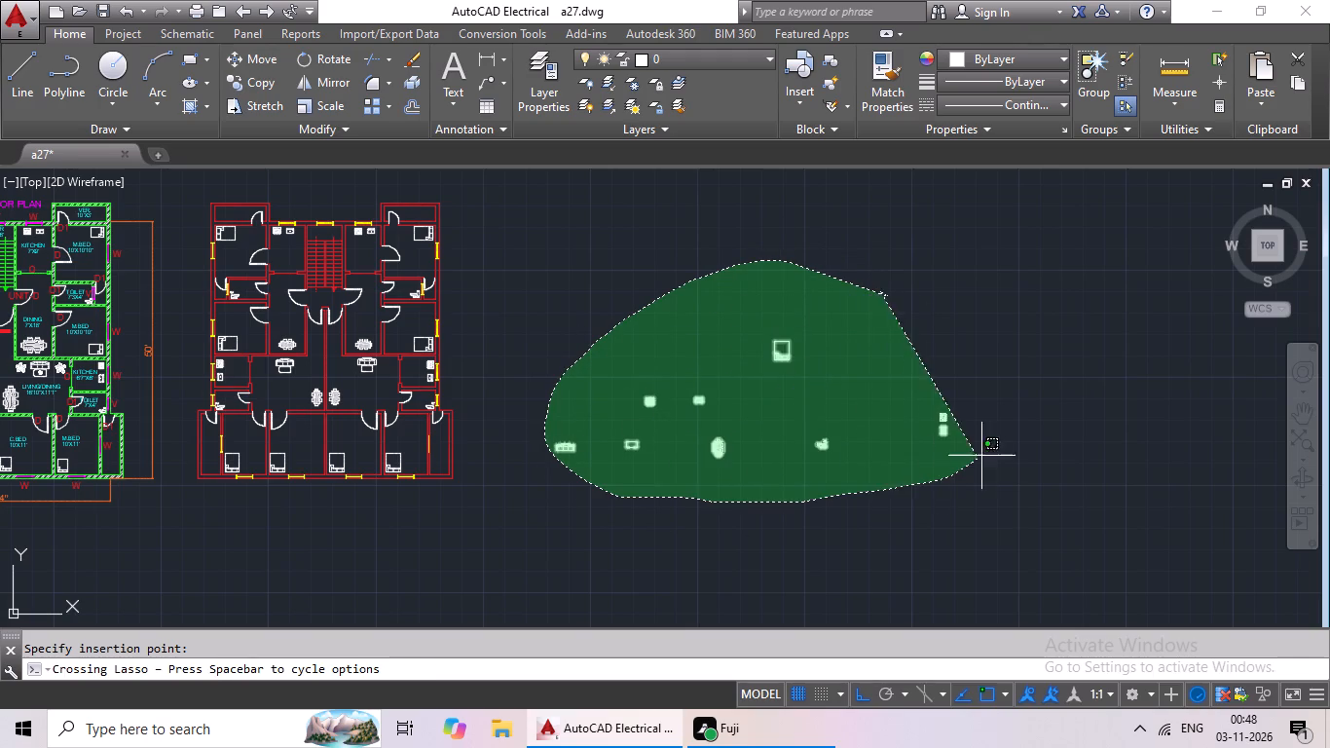
{"action": "left_click_drag", "start_coordinate": [983, 455], "coordinate": [1003, 432]}
{"action": "key", "text": "Delete"}
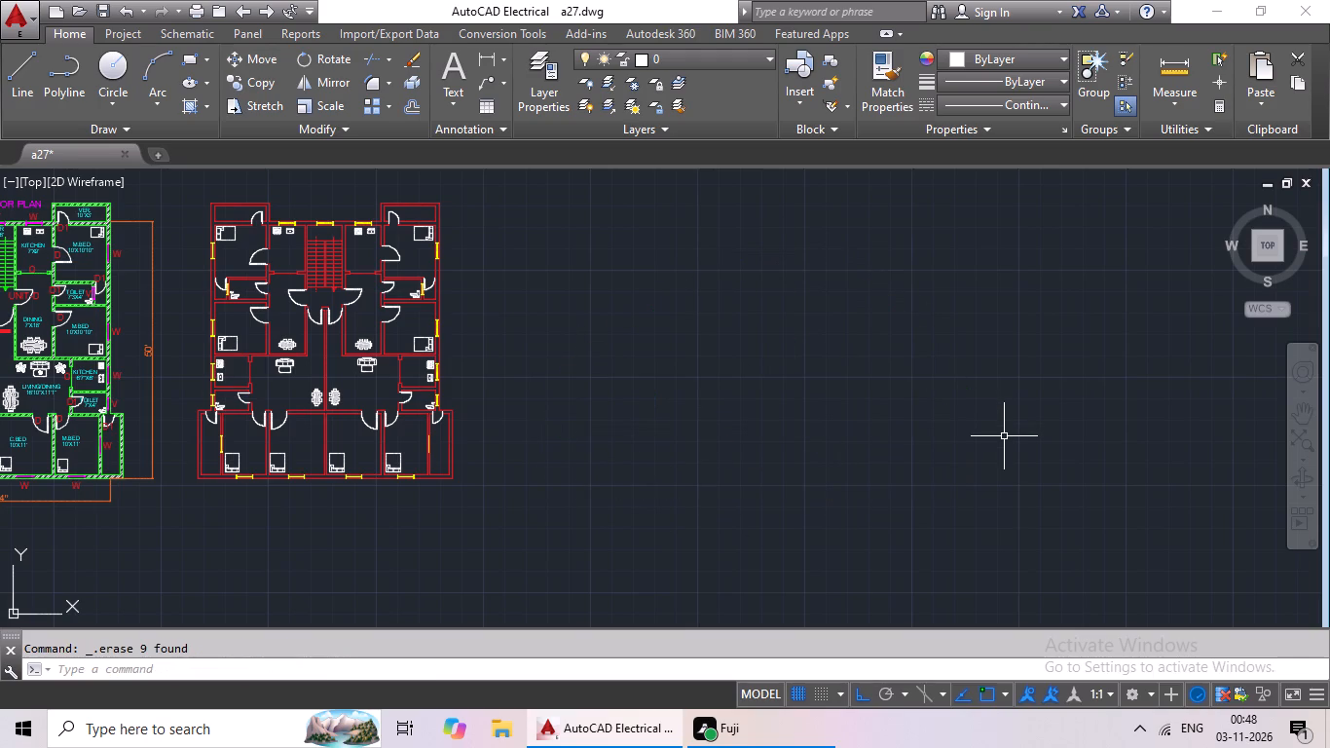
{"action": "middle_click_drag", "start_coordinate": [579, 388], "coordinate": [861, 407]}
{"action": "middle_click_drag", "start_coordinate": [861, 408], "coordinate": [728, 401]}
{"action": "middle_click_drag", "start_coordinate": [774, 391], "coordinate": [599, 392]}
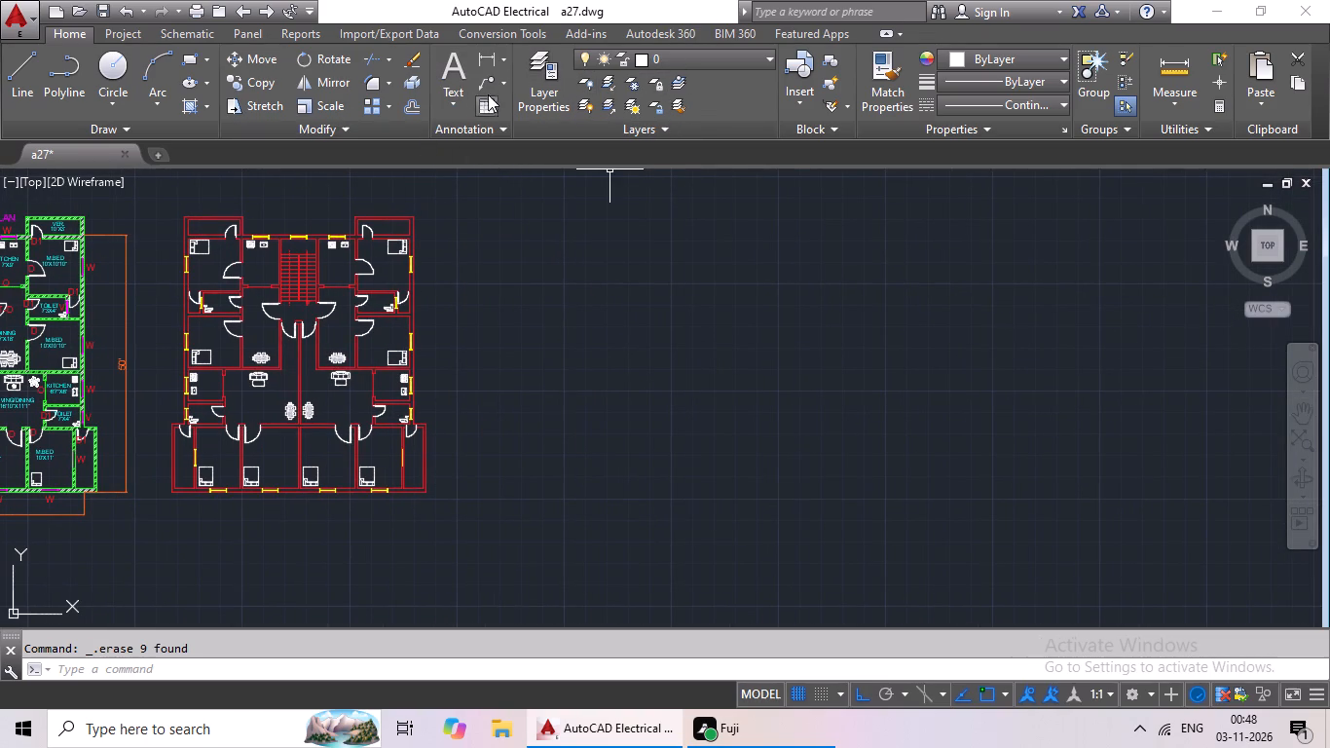
Create a 9" high orange (242,103,34) multiline label east of the red plan reading "M.BED" centred above "10'X10'10"".
{"action": "left_click", "coordinate": [454, 91]}
{"action": "left_click", "coordinate": [502, 135]}
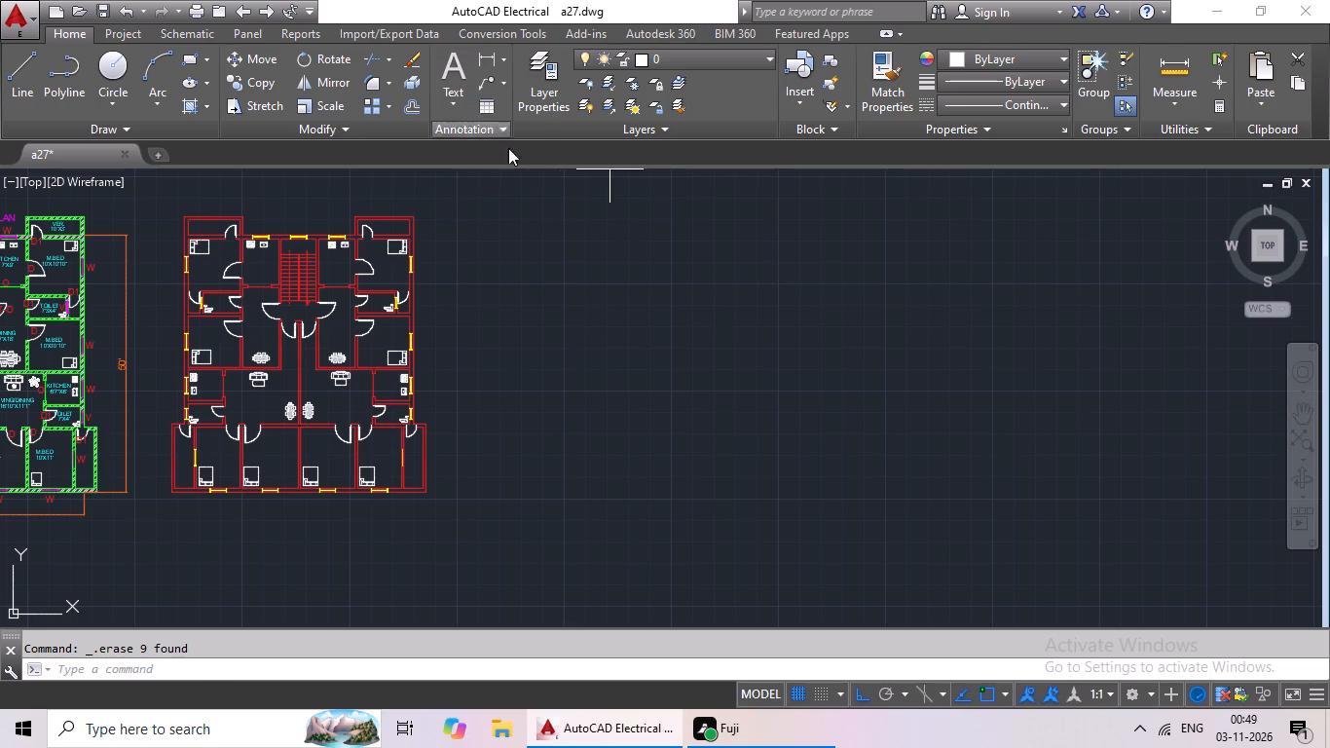
{"action": "left_click_drag", "start_coordinate": [544, 221], "coordinate": [992, 298]}
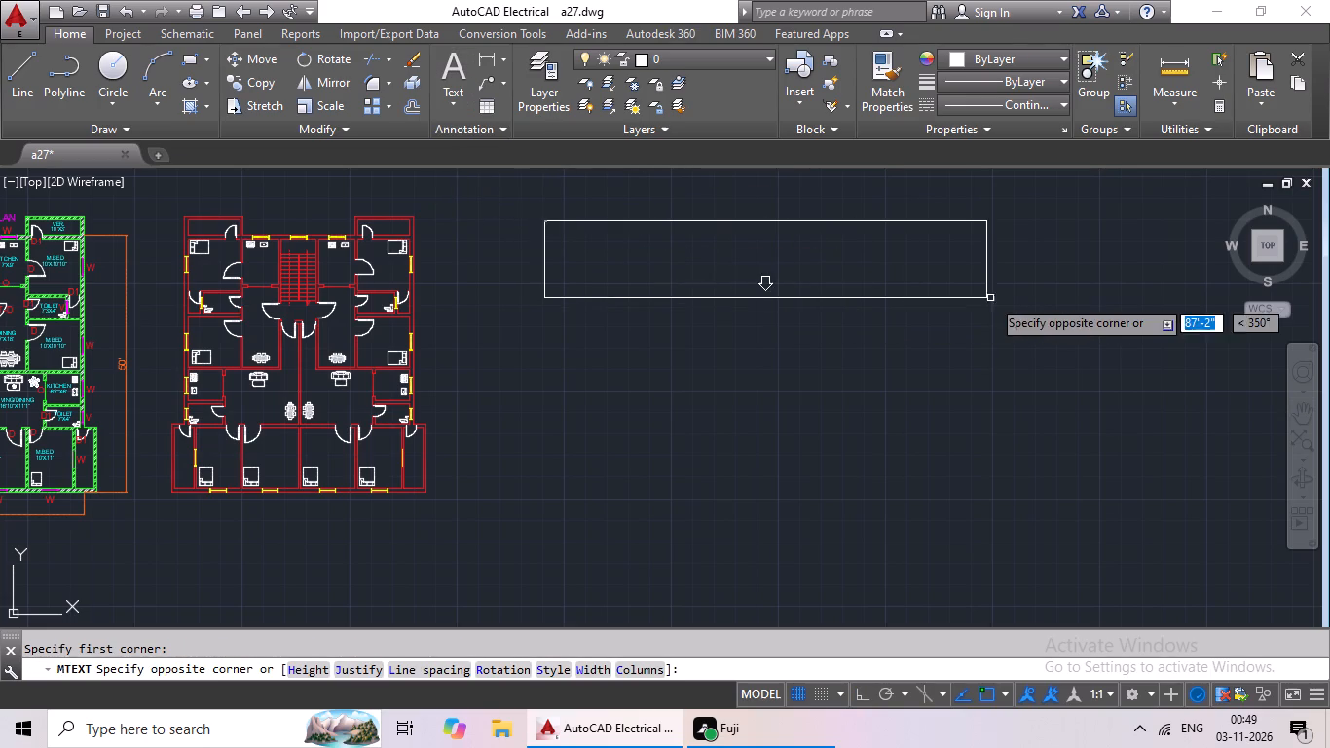
{"action": "left_click_drag", "start_coordinate": [992, 298], "coordinate": [1004, 298]}
{"action": "left_click", "coordinate": [980, 301]}
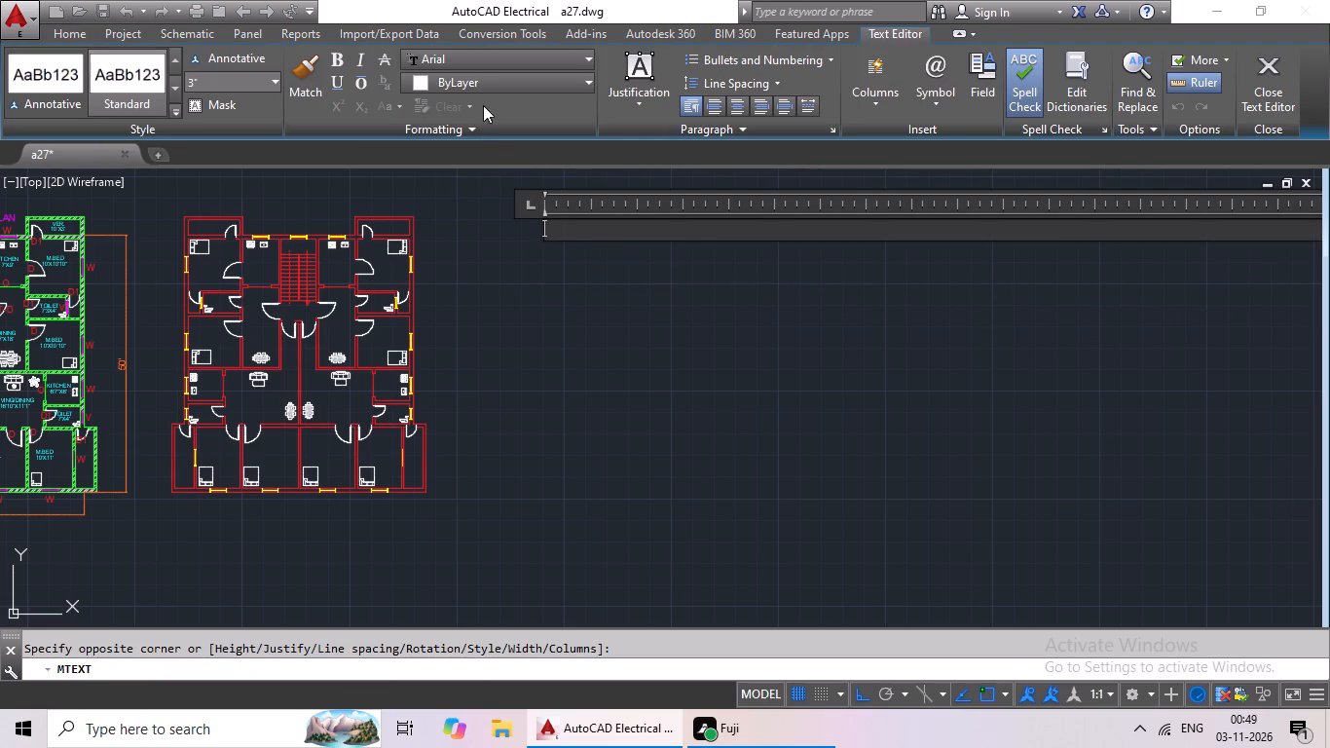
{"action": "left_click", "coordinate": [277, 81]}
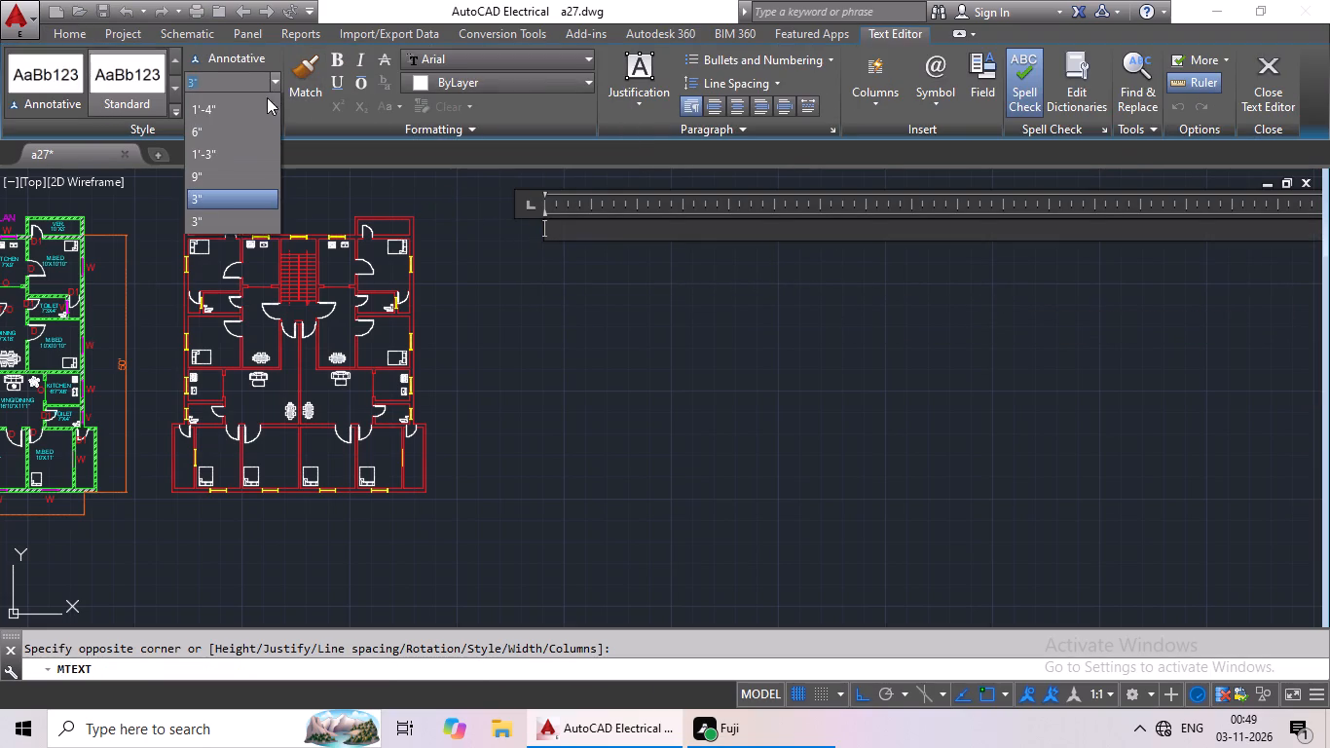
{"action": "left_click", "coordinate": [204, 188]}
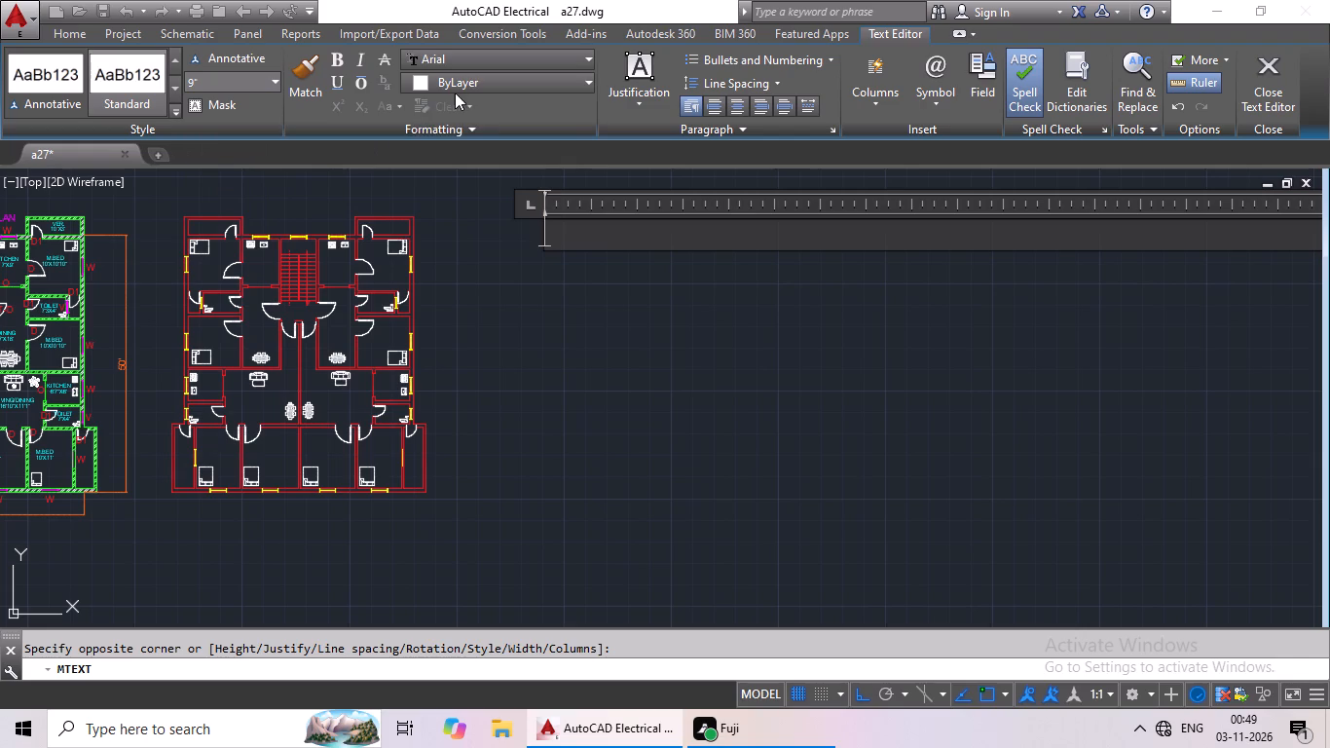
{"action": "left_click", "coordinate": [461, 85]}
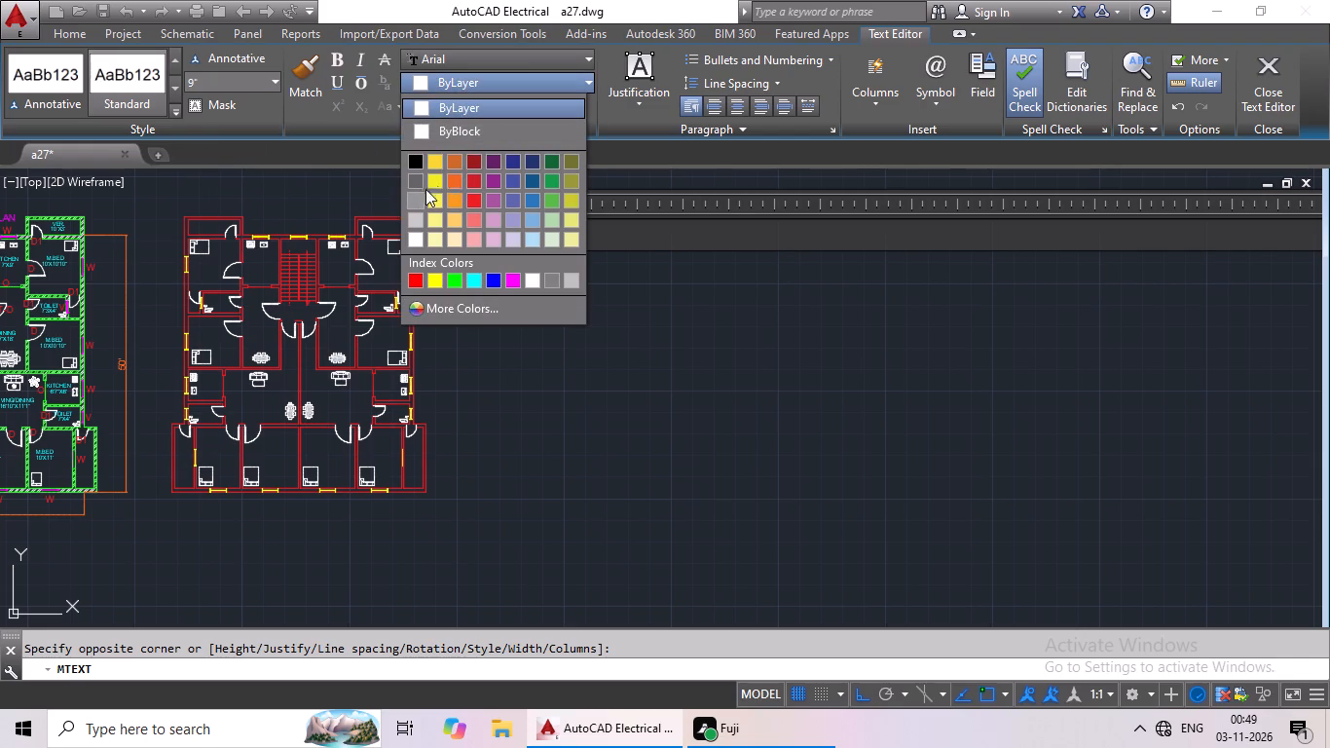
{"action": "left_click", "coordinate": [451, 181]}
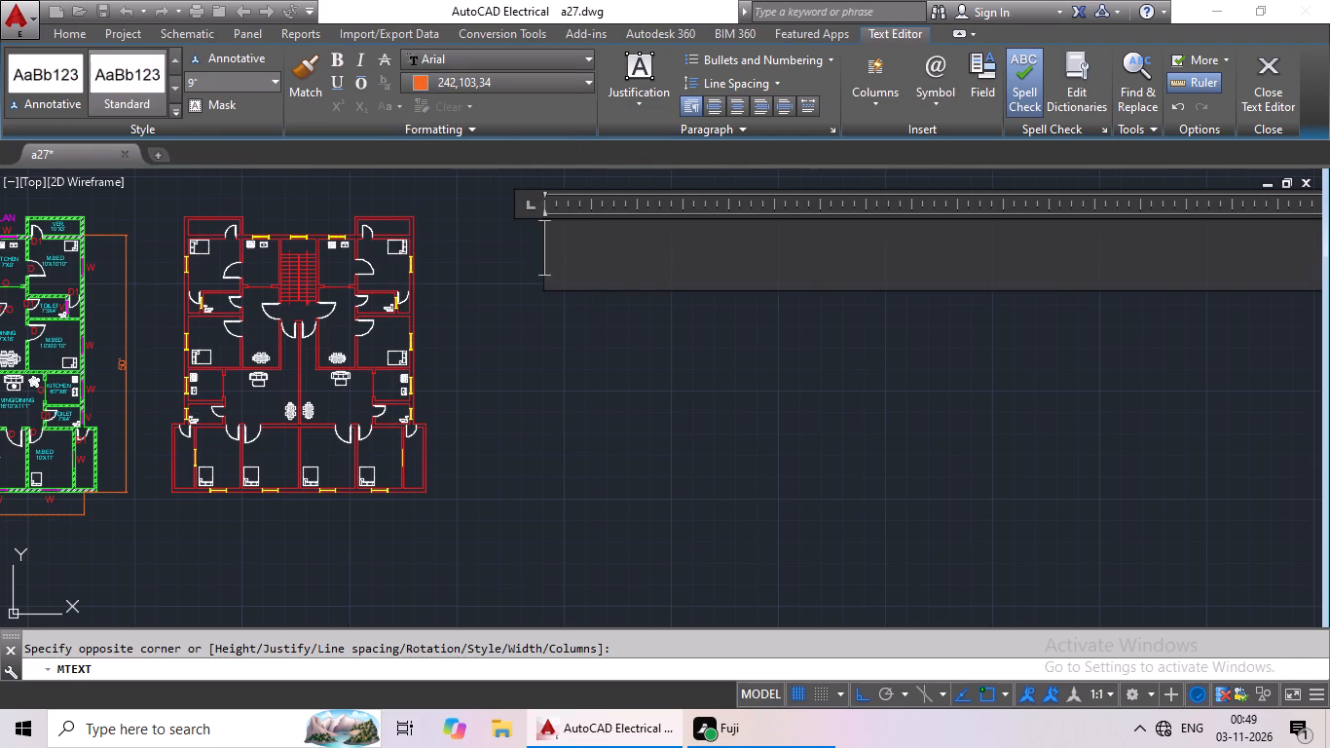
{"action": "type", "text": "M.BED"}
{"action": "key", "text": "Return"}
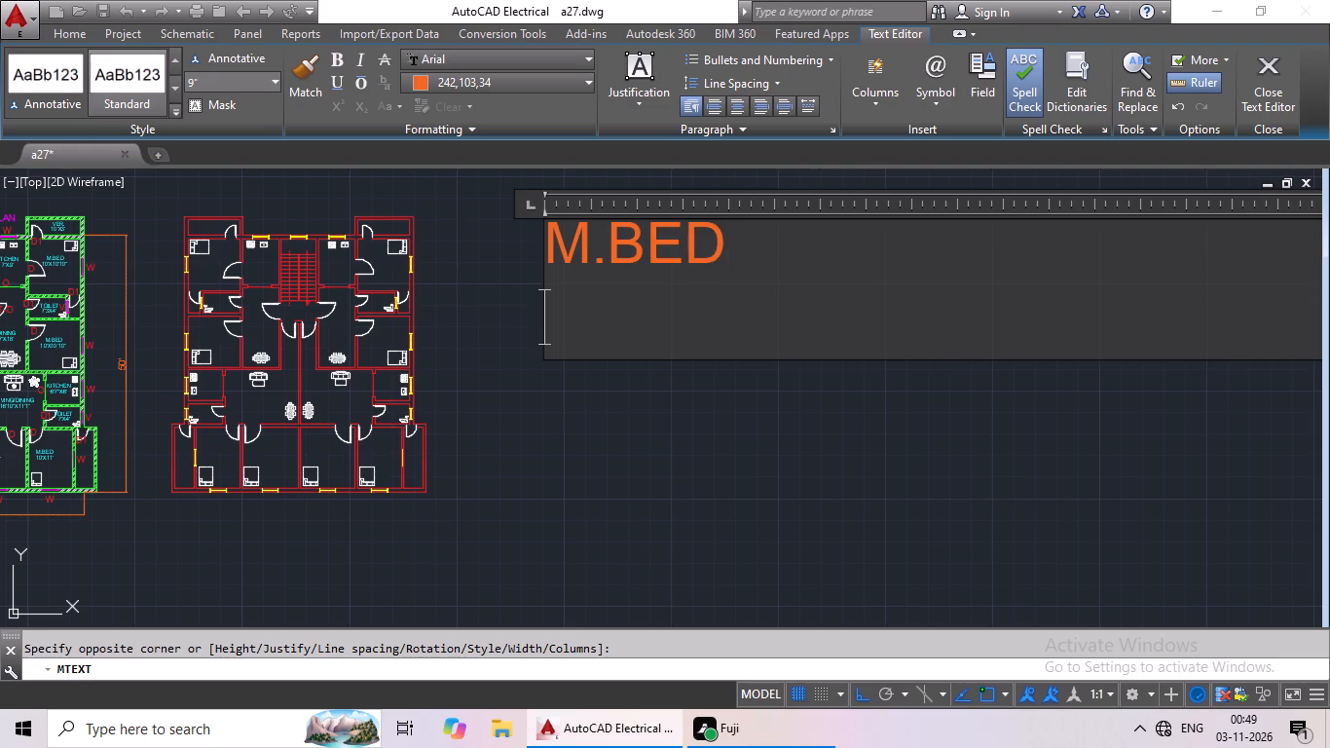
{"action": "type", "text": "10'X10'10"}
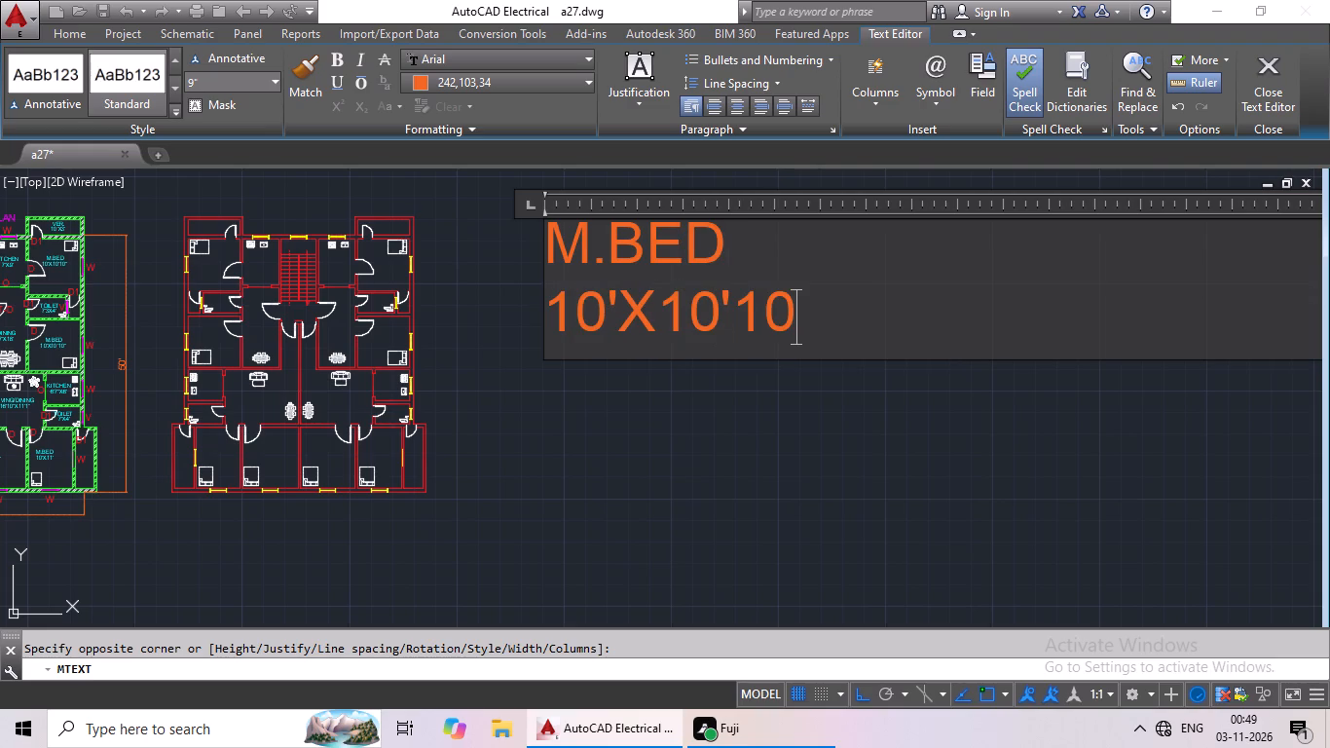
{"action": "key", "text": "shift+quotedbl"}
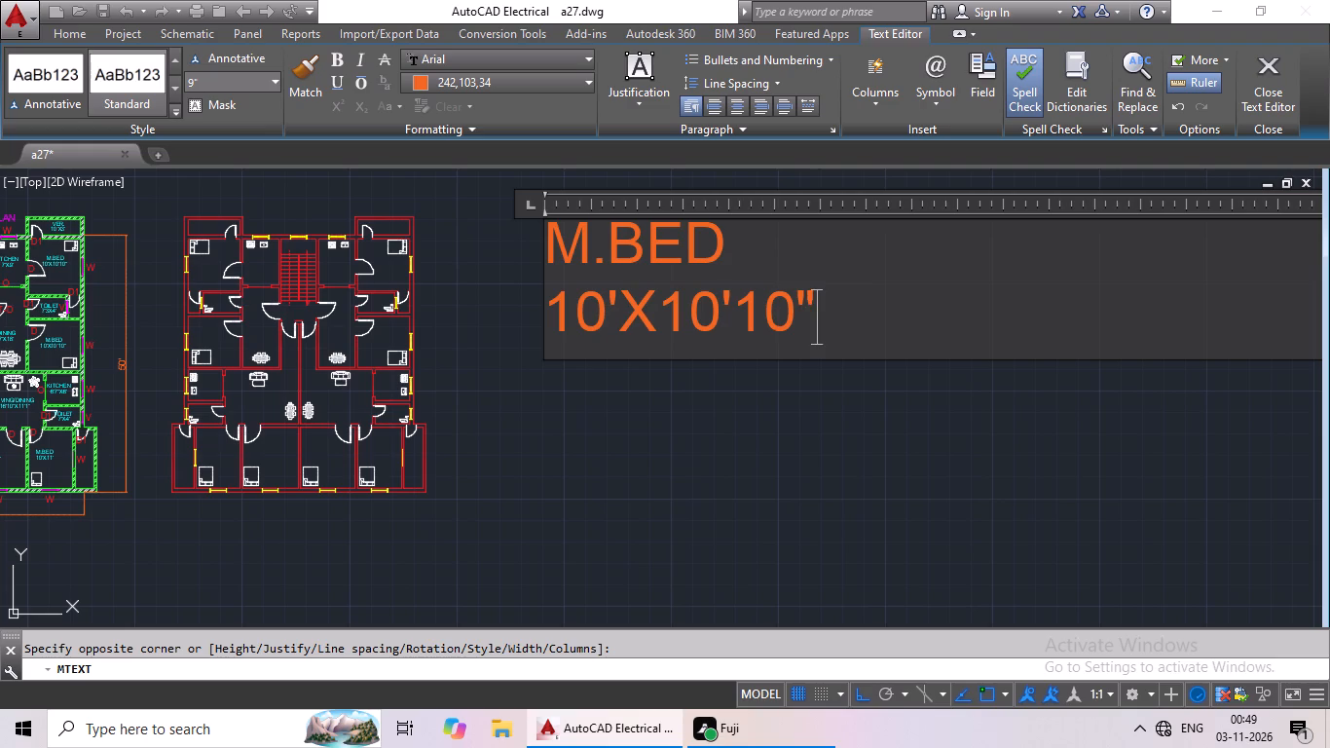
{"action": "left_click", "coordinate": [551, 253]}
{"action": "key", "text": "space"}
{"action": "key", "text": "space"}
{"action": "key", "text": "space"}
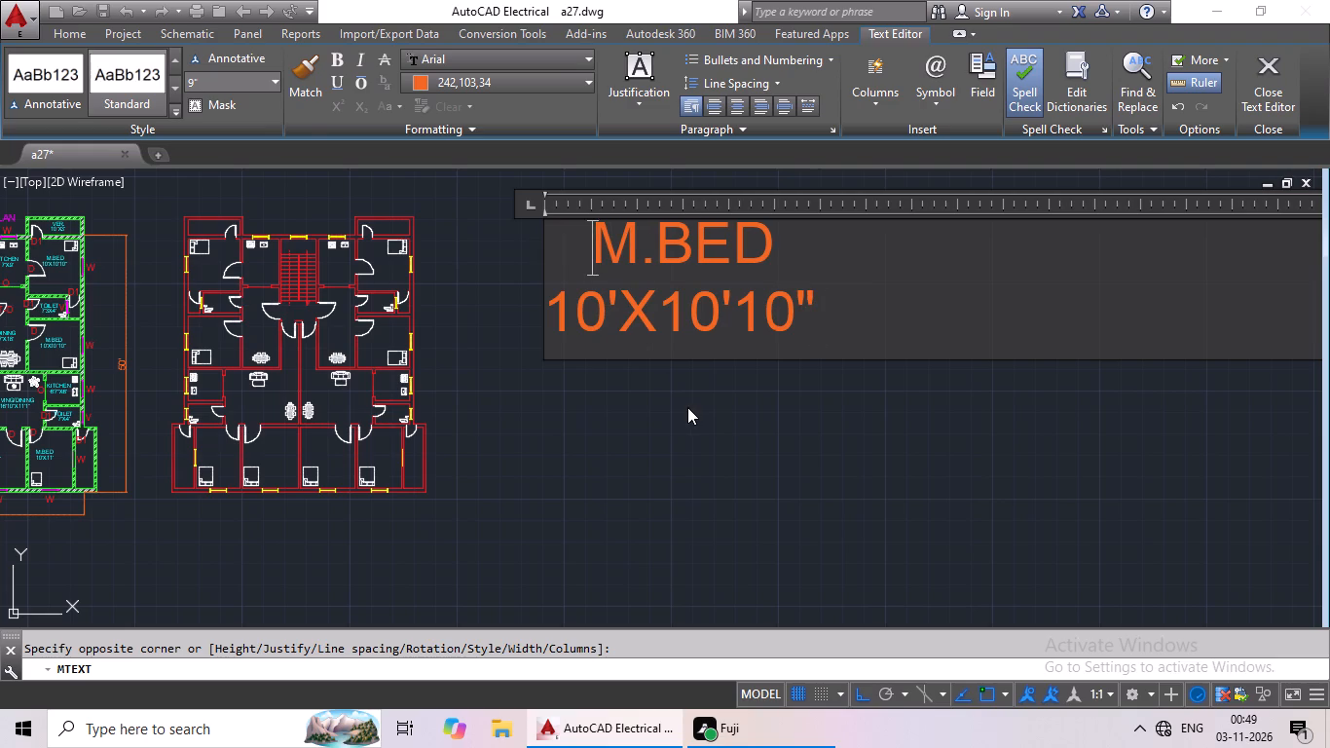
{"action": "left_click", "coordinate": [685, 407]}
Copy the M.BED label into the red plan's northwest bedroom, below the bed, and into the adjacent west kitchen.
{"action": "scroll", "coordinate": [649, 363], "scroll_direction": "down", "scroll_amount": 1}
{"action": "scroll", "coordinate": [246, 306], "scroll_direction": "up", "scroll_amount": 3}
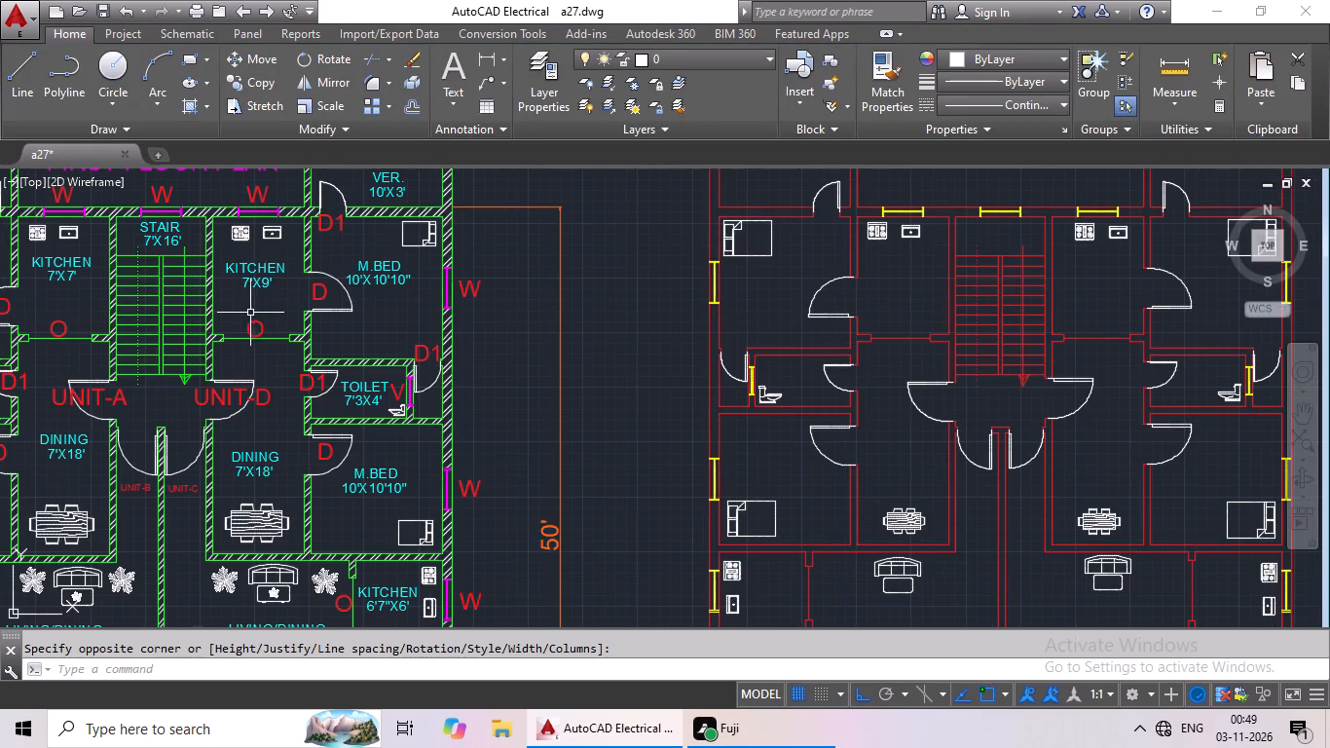
{"action": "middle_click_drag", "start_coordinate": [299, 323], "coordinate": [282, 325]}
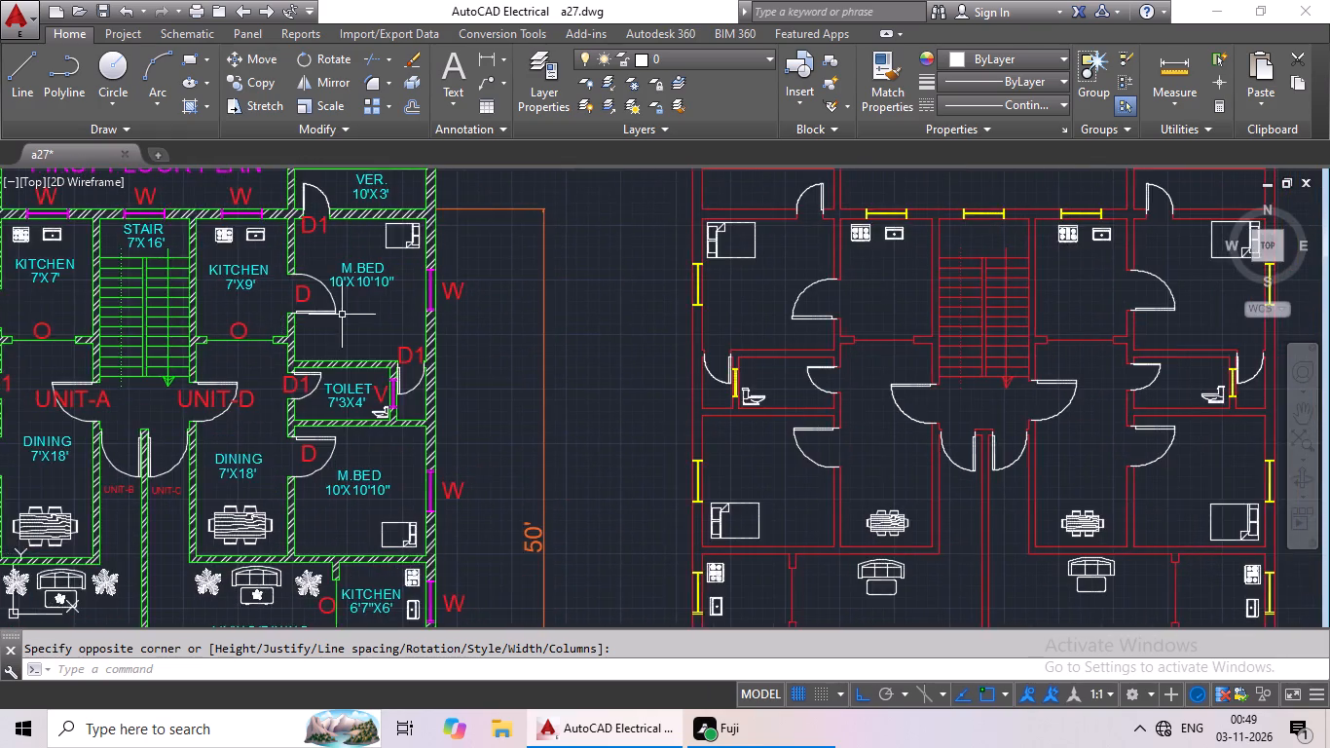
{"action": "scroll", "coordinate": [850, 343], "scroll_direction": "down", "scroll_amount": 1}
{"action": "middle_click_drag", "start_coordinate": [987, 364], "coordinate": [514, 362]}
{"action": "left_click_drag", "start_coordinate": [909, 214], "coordinate": [968, 293]}
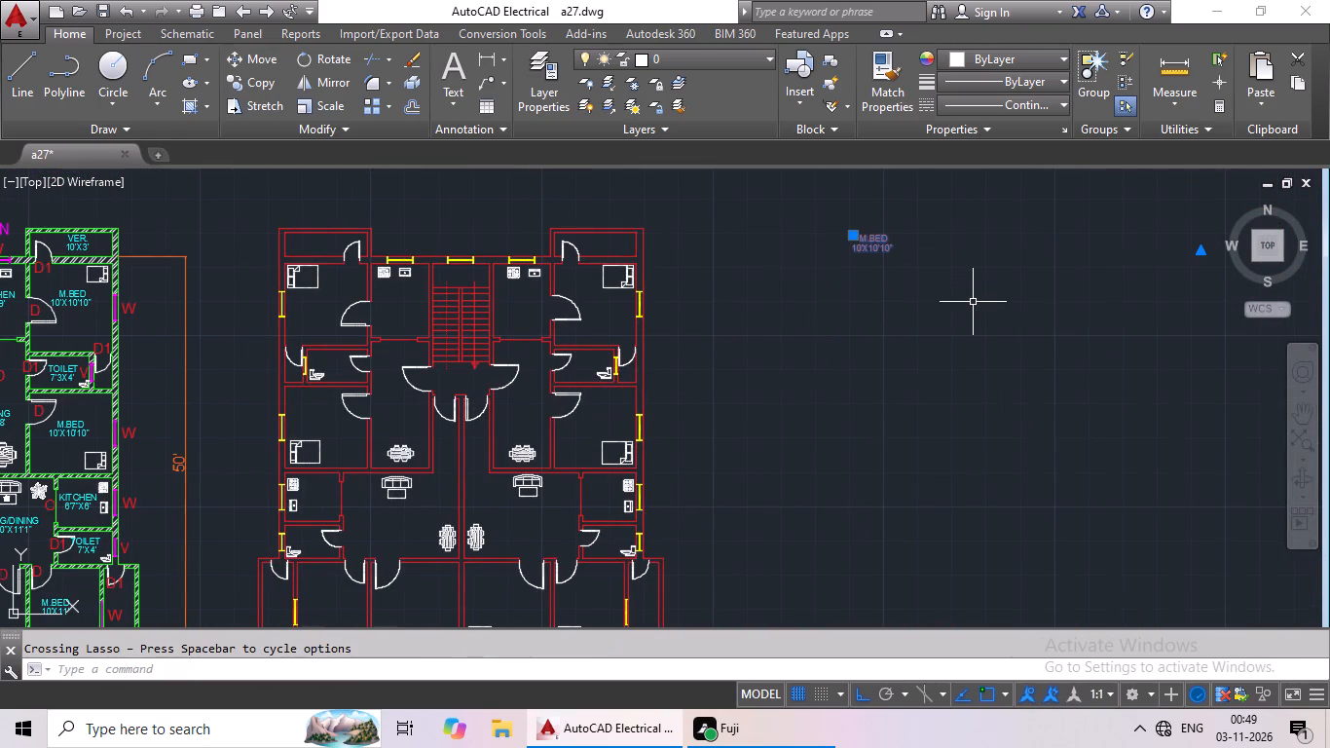
{"action": "key", "text": "ctrl+c"}
{"action": "key", "text": "ctrl+v"}
{"action": "scroll", "coordinate": [301, 310], "scroll_direction": "up", "scroll_amount": 3}
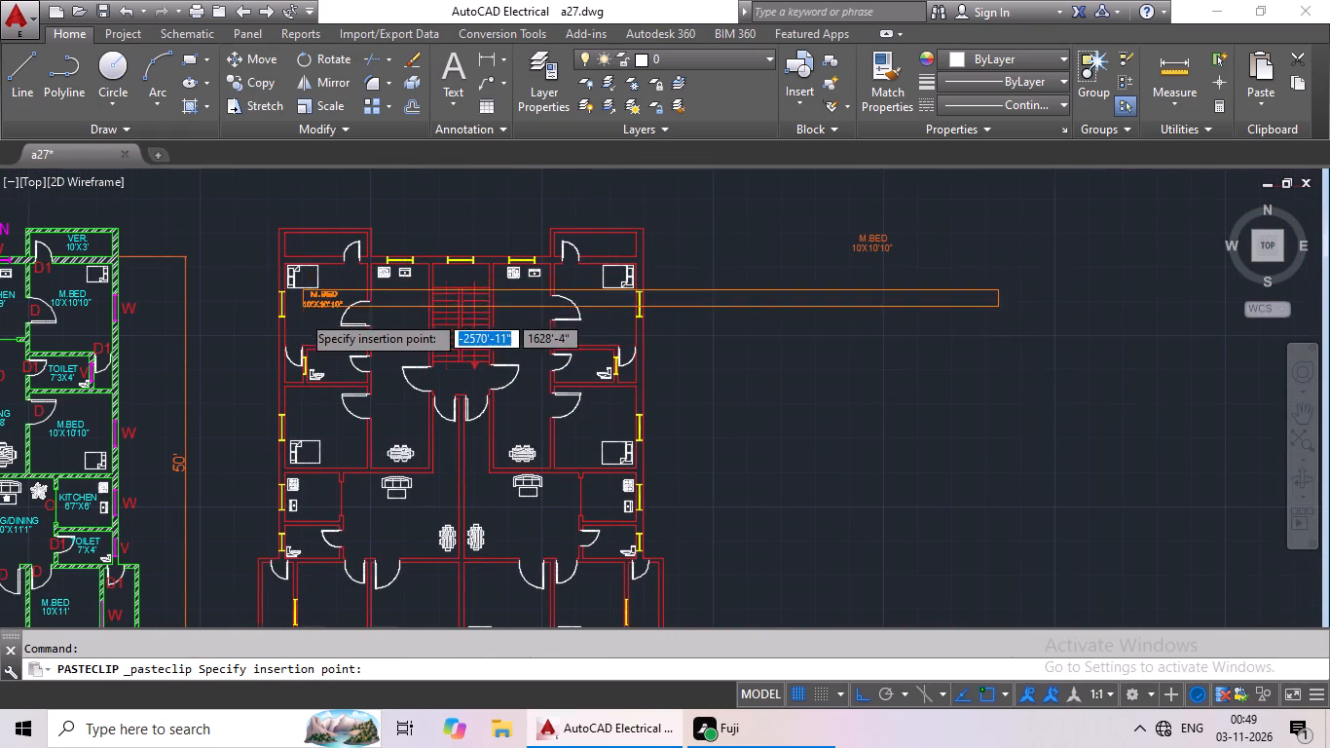
{"action": "scroll", "coordinate": [301, 314], "scroll_direction": "up", "scroll_amount": 2}
{"action": "scroll", "coordinate": [300, 317], "scroll_direction": "down", "scroll_amount": 2}
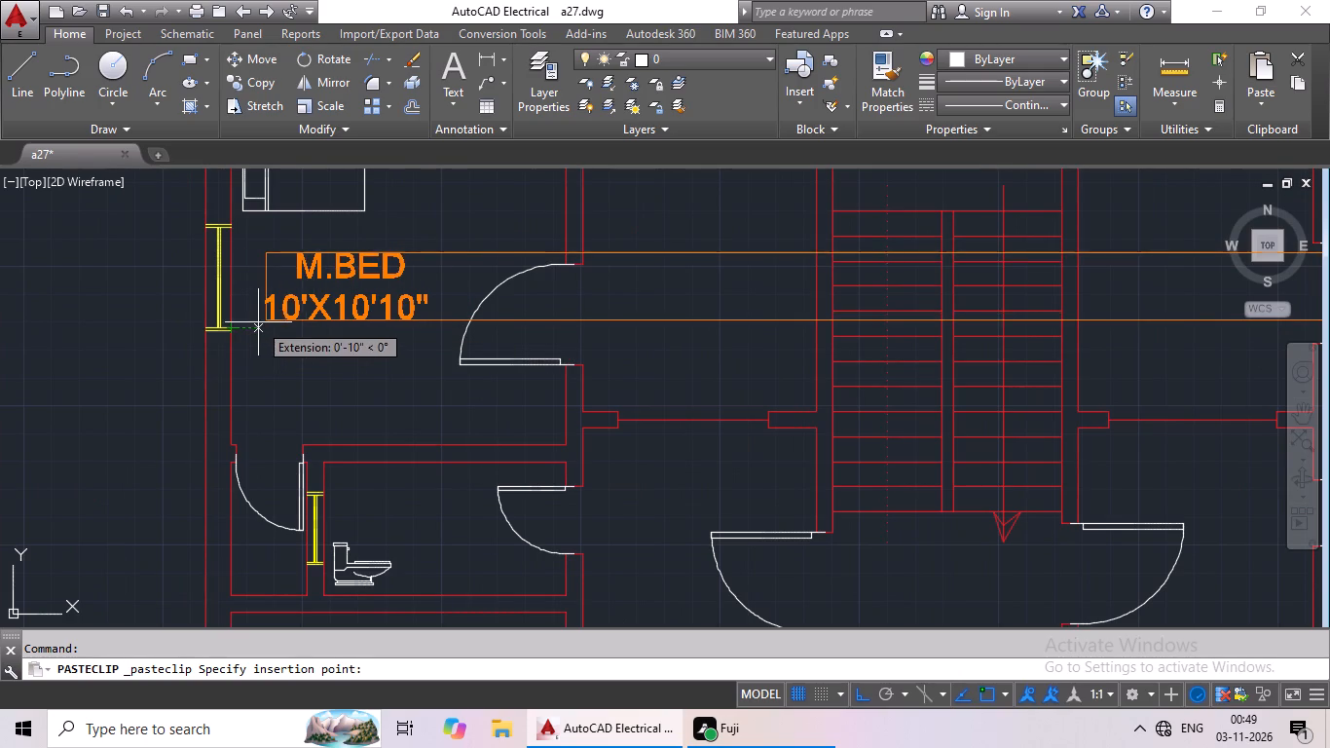
{"action": "left_click", "coordinate": [258, 322]}
{"action": "key", "text": "ctrl+v"}
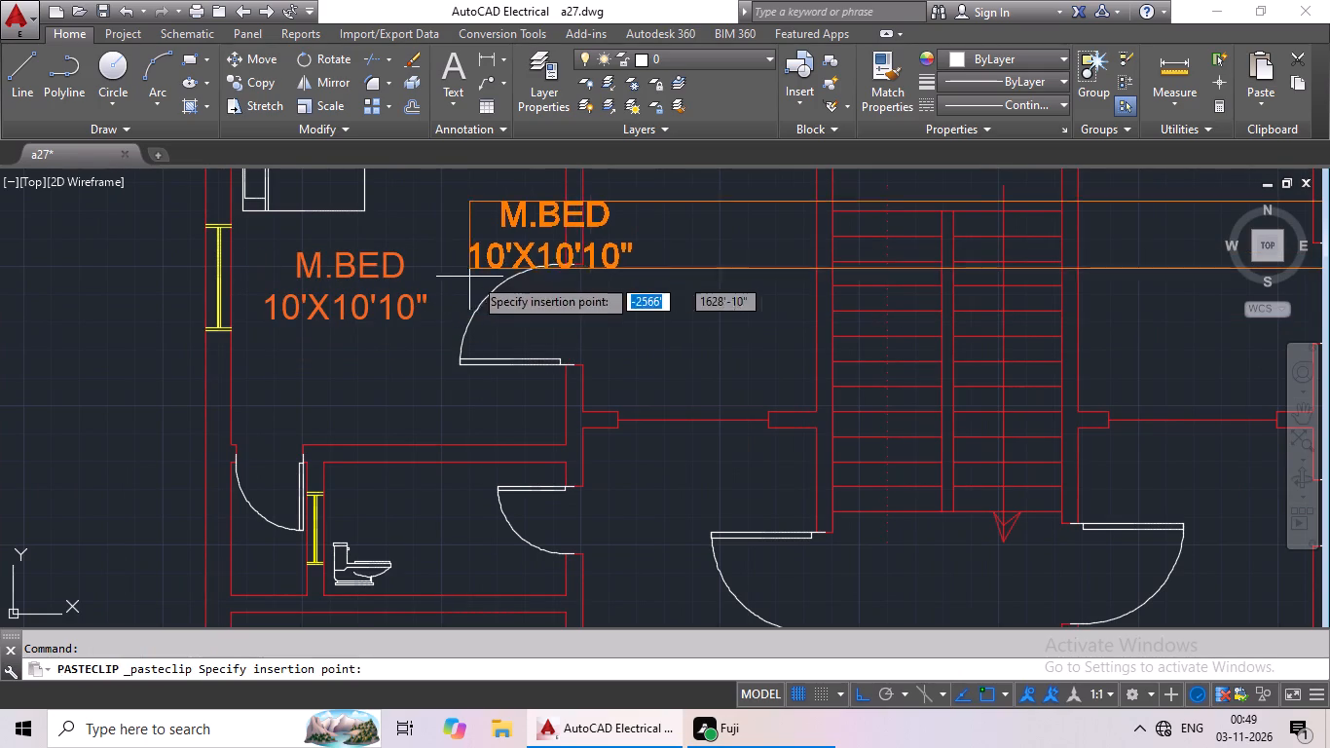
{"action": "scroll", "coordinate": [586, 303], "scroll_direction": "down", "scroll_amount": 1}
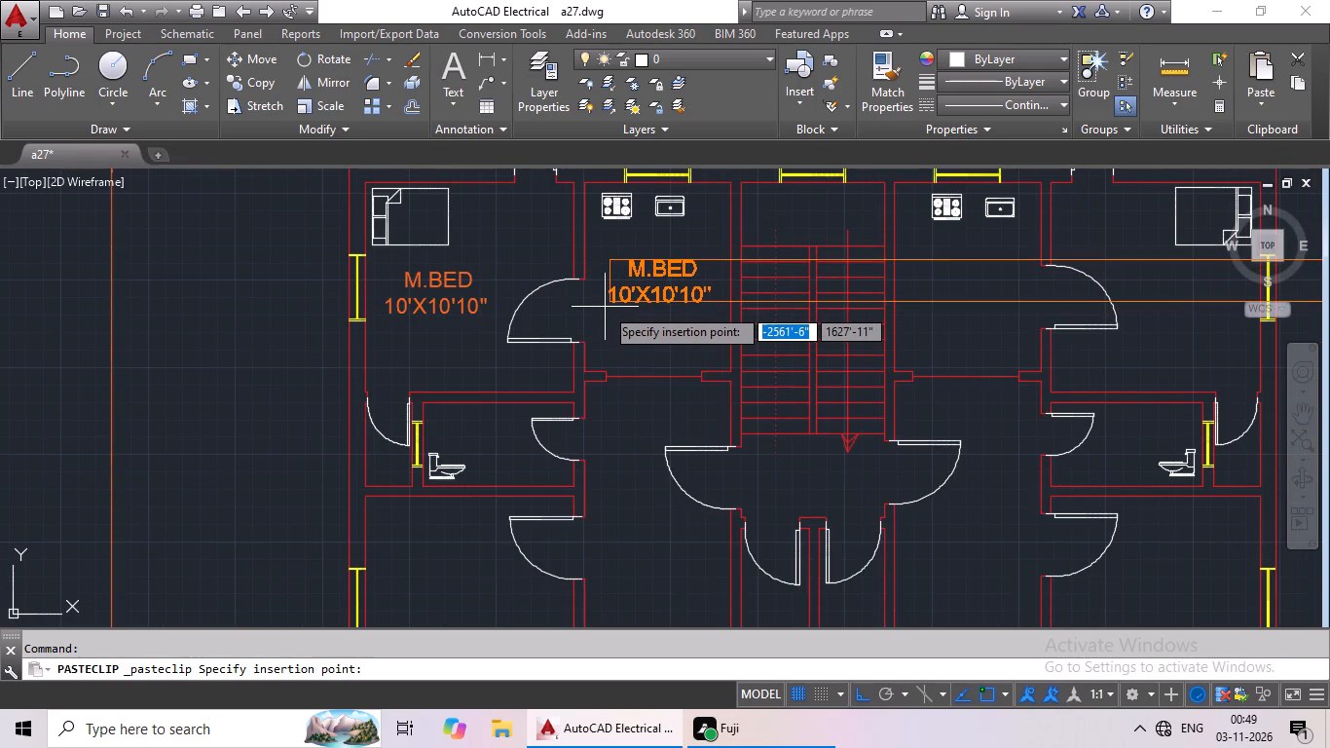
{"action": "left_click", "coordinate": [599, 306]}
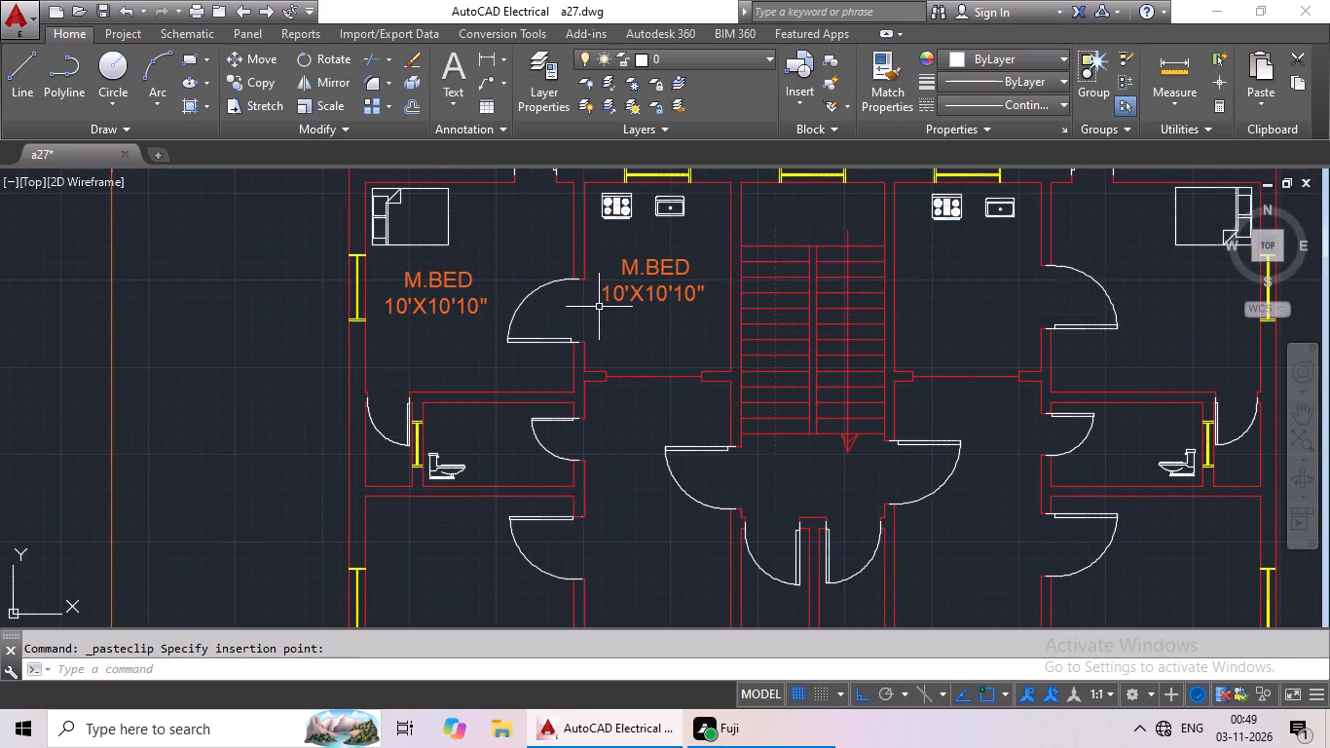
Paste copies of the M.BED label into the northwest and northeast verandahs of the red plan.
{"action": "key", "text": "ctrl+v"}
{"action": "scroll", "coordinate": [605, 326], "scroll_direction": "down", "scroll_amount": 2, "text": "ctrl"}
{"action": "scroll", "coordinate": [532, 267], "scroll_direction": "up", "scroll_amount": 4}
{"action": "middle_click_drag", "start_coordinate": [534, 265], "coordinate": [546, 301]}
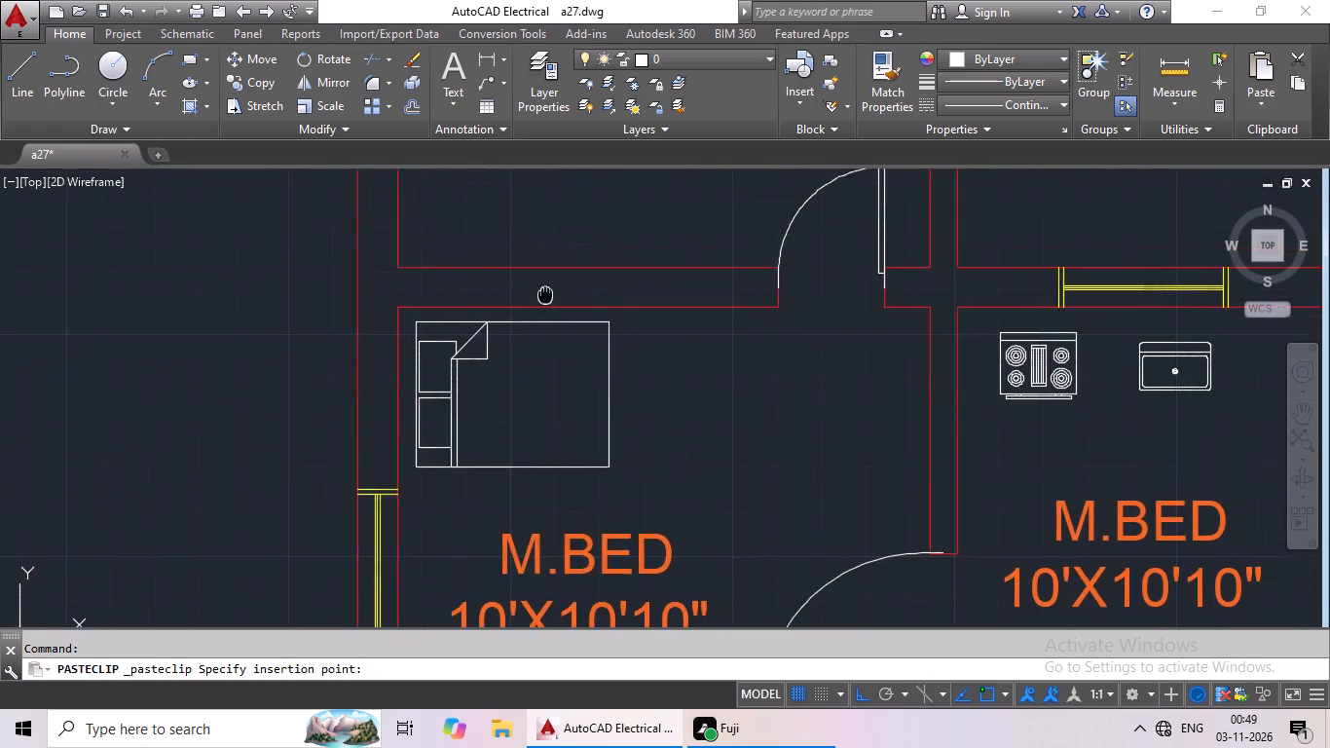
{"action": "middle_click_drag", "start_coordinate": [546, 301], "coordinate": [546, 388]}
{"action": "left_click", "coordinate": [499, 344]}
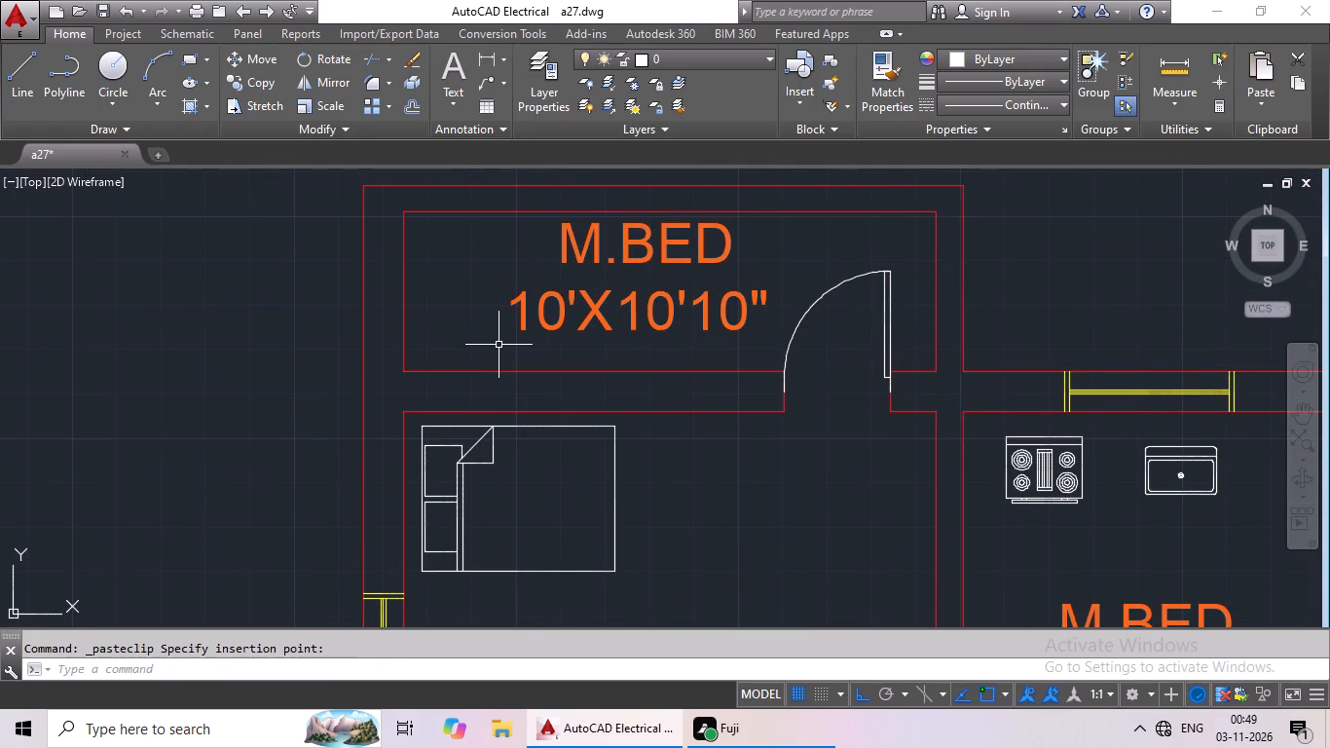
{"action": "key", "text": "ctrl+v"}
{"action": "scroll", "coordinate": [585, 373], "scroll_direction": "down", "scroll_amount": 3, "text": "ctrl"}
{"action": "middle_click_drag", "start_coordinate": [674, 406], "coordinate": [353, 384]}
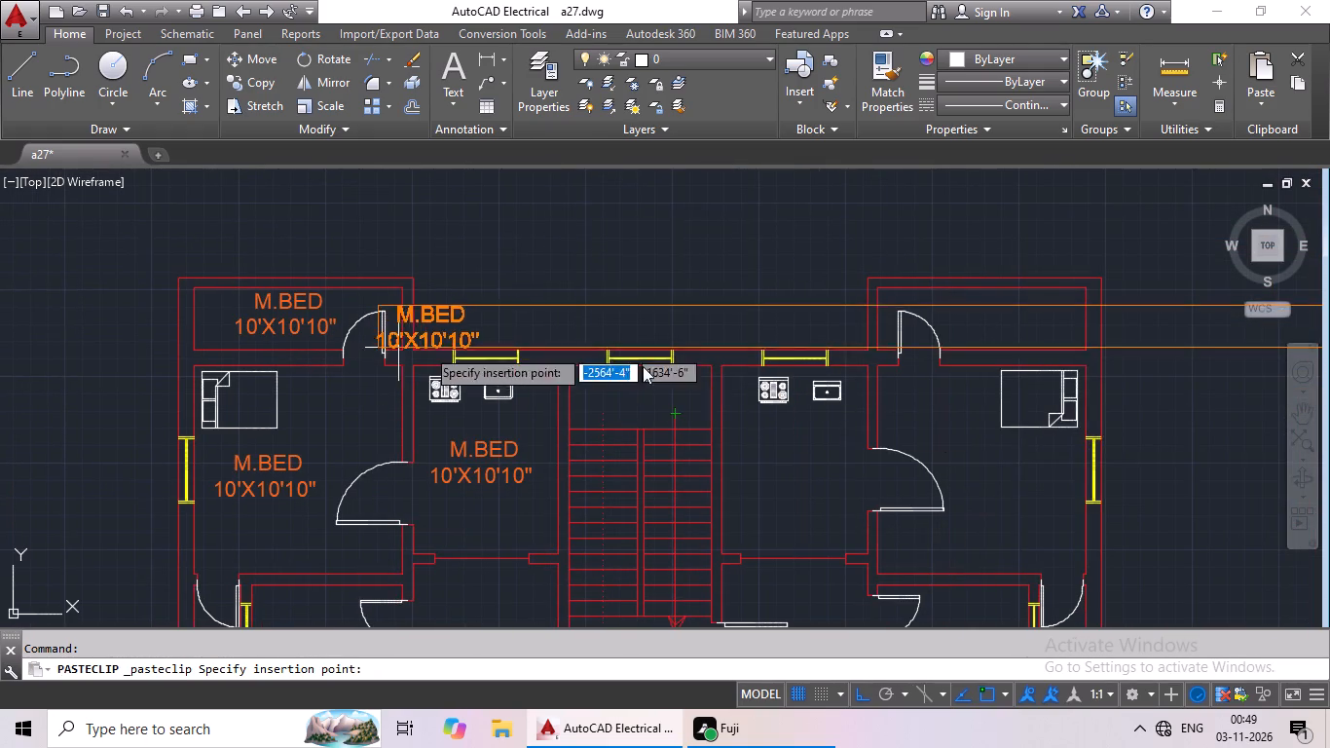
{"action": "scroll", "coordinate": [943, 353], "scroll_direction": "up", "scroll_amount": 1}
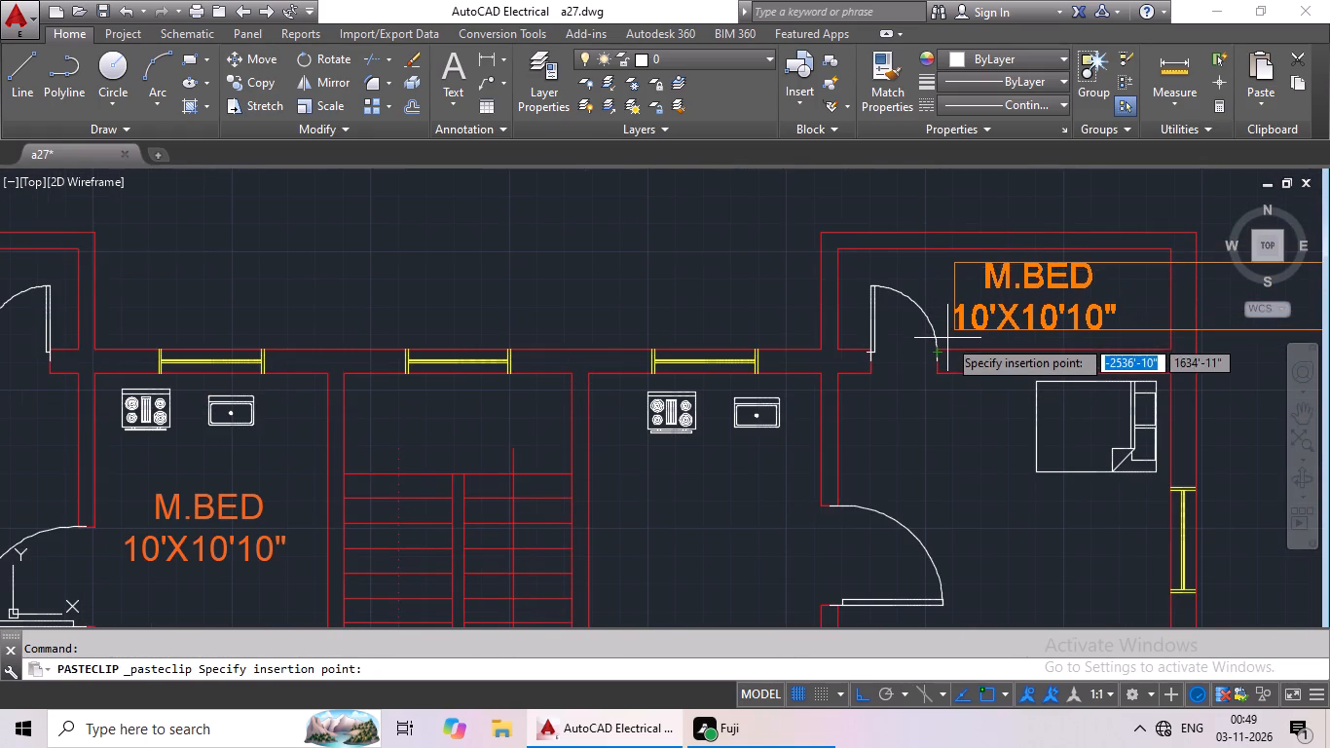
{"action": "left_click", "coordinate": [947, 338]}
Paste copies of the M.BED label into the northeast bedroom and the kitchen east of the staircase.
{"action": "key", "text": "ctrl+v"}
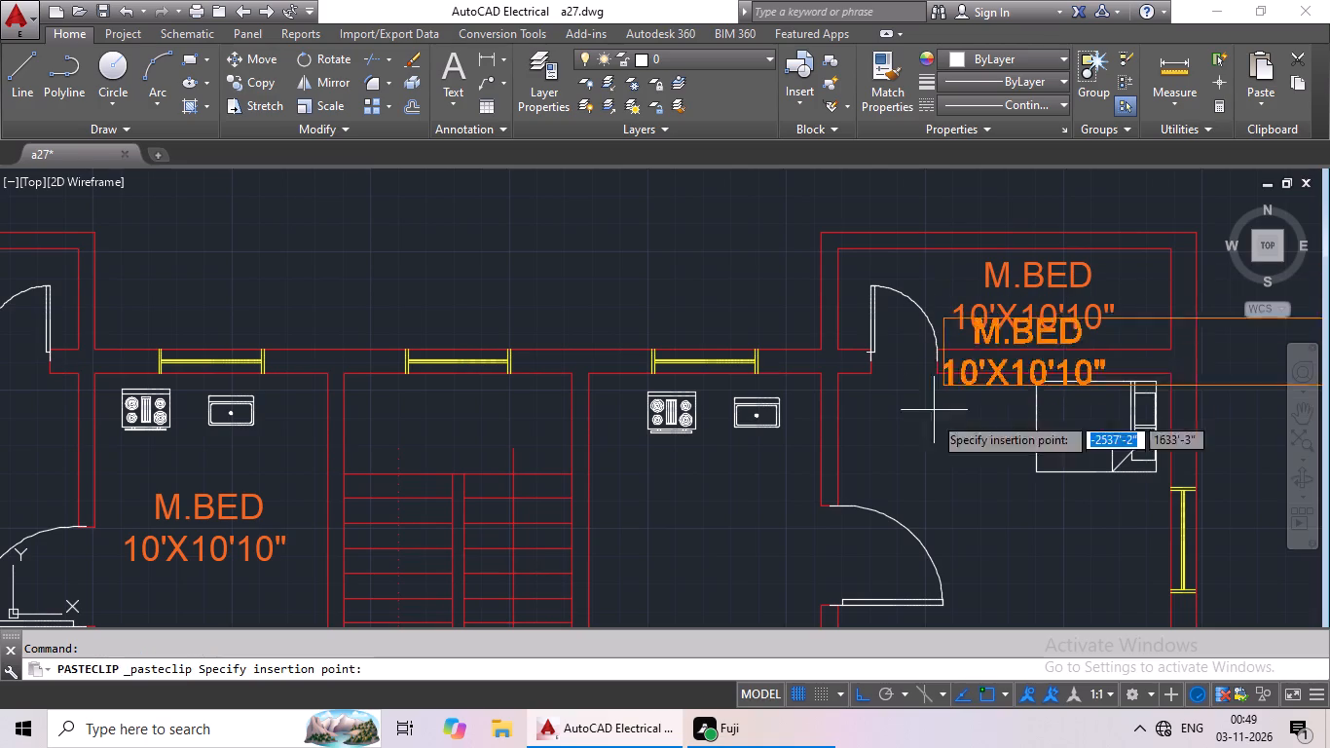
{"action": "middle_click_drag", "start_coordinate": [903, 527], "coordinate": [780, 363]}
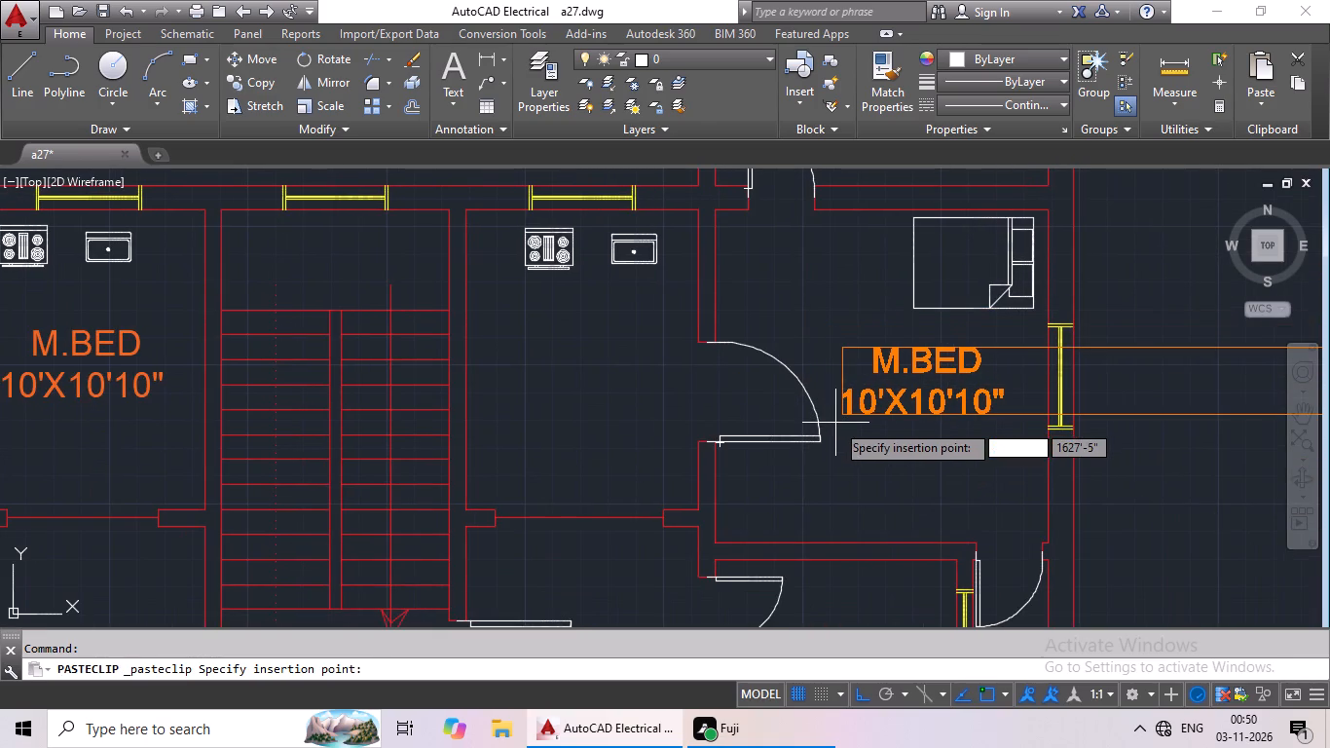
{"action": "left_click", "coordinate": [832, 425]}
{"action": "key", "text": "ctrl+v"}
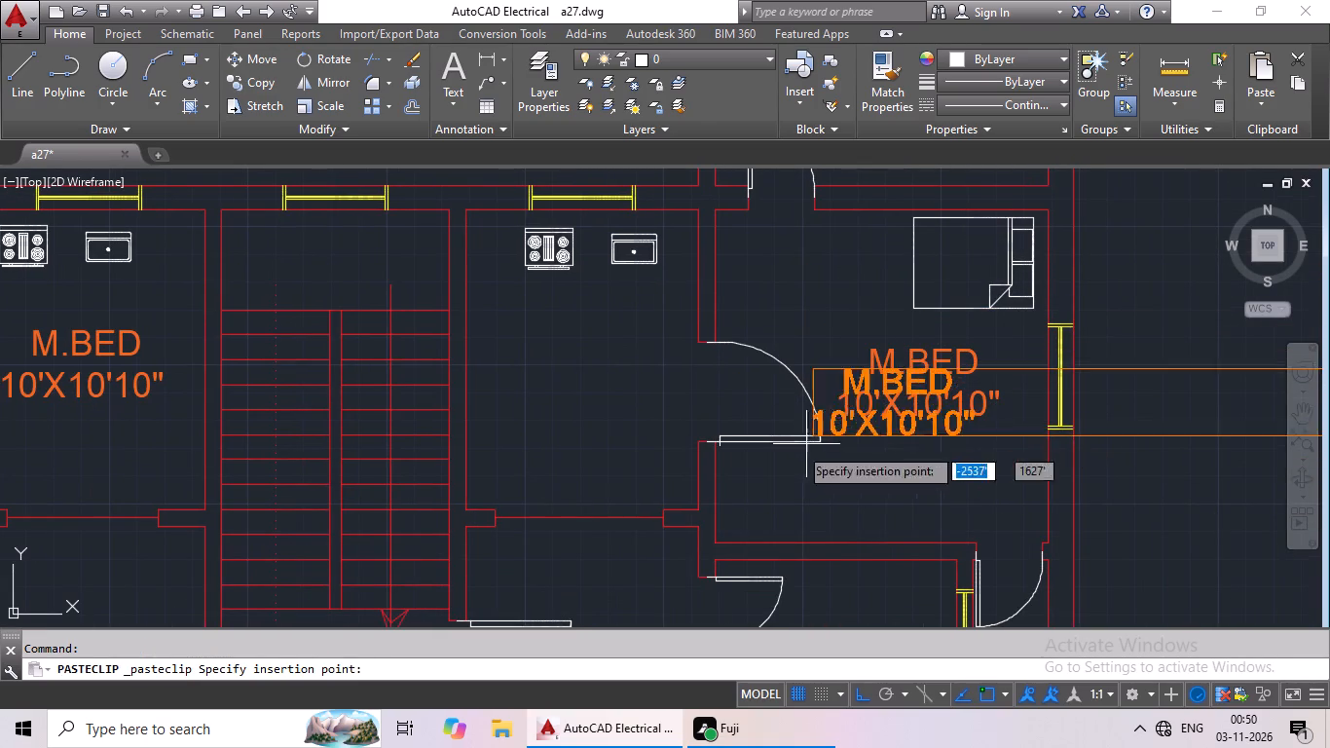
{"action": "left_click", "coordinate": [496, 390]}
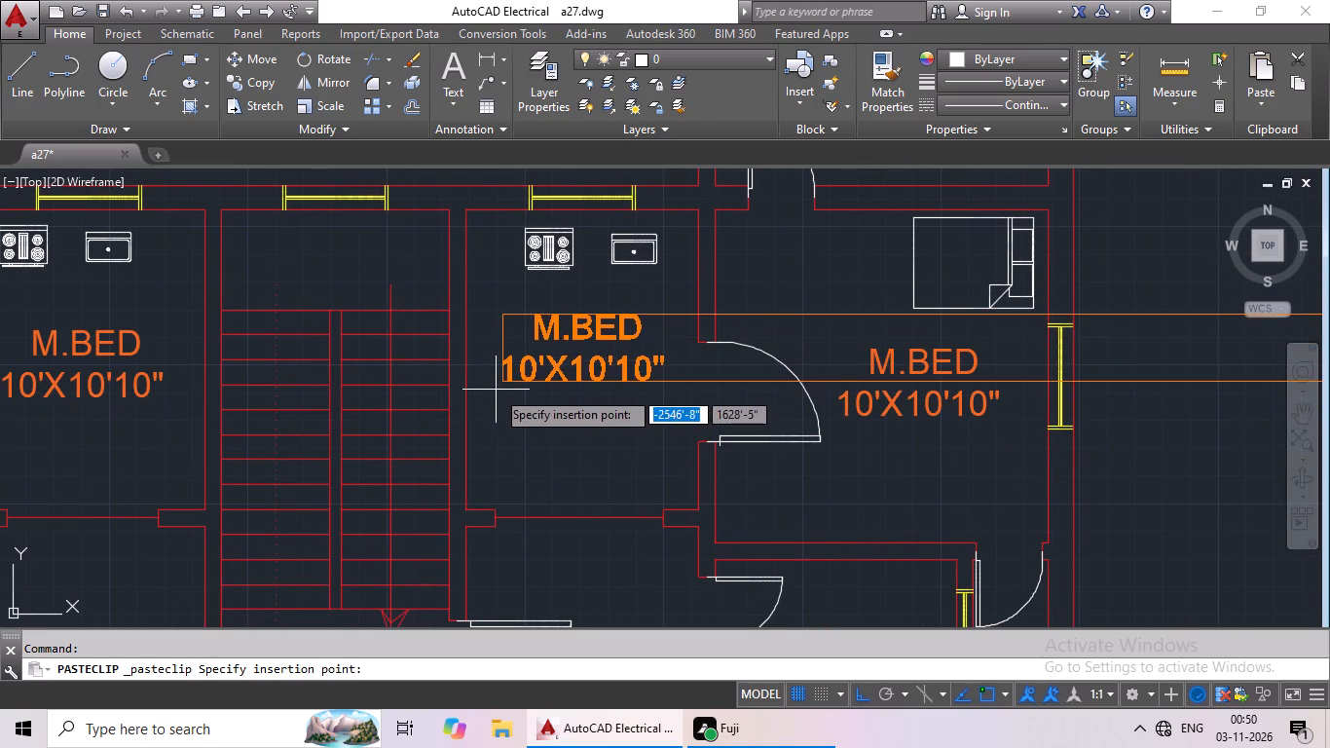
Paste copies of the M.BED label into the upper west toilet and the west bedroom just south of it.
{"action": "key", "text": "ctrl+v"}
{"action": "scroll", "coordinate": [515, 426], "scroll_direction": "down", "scroll_amount": 1}
{"action": "middle_click_drag", "start_coordinate": [556, 414], "coordinate": [594, 311]}
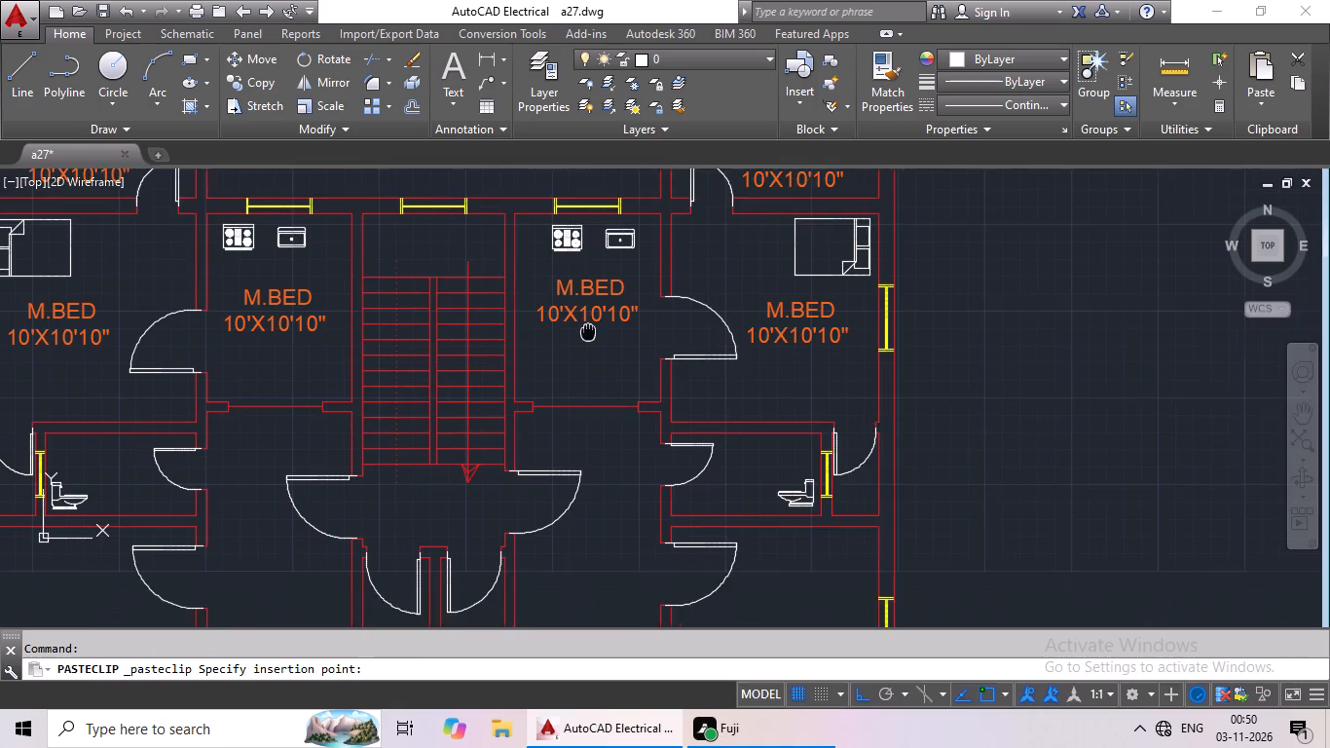
{"action": "middle_click_drag", "start_coordinate": [594, 311], "coordinate": [601, 274]}
{"action": "middle_click_drag", "start_coordinate": [537, 426], "coordinate": [699, 411]}
{"action": "middle_click_drag", "start_coordinate": [281, 391], "coordinate": [538, 436]}
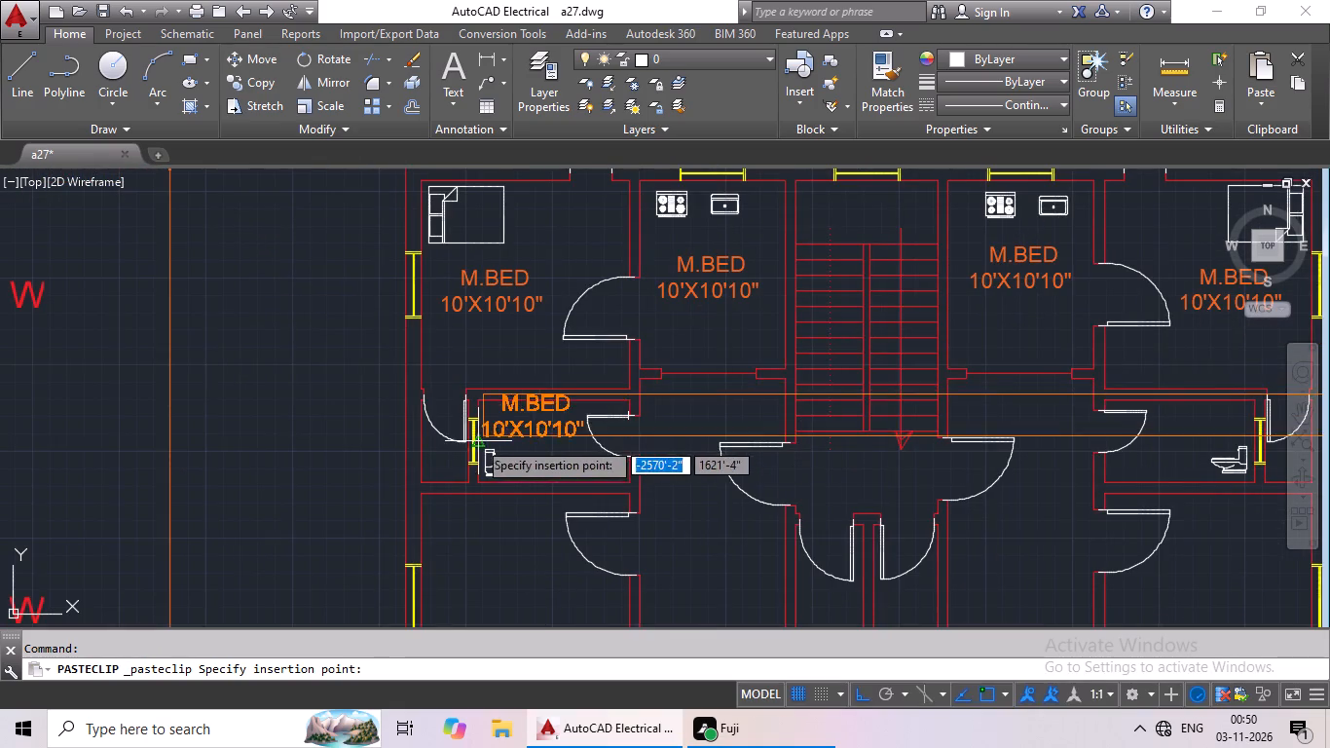
{"action": "scroll", "coordinate": [478, 451], "scroll_direction": "up", "scroll_amount": 3}
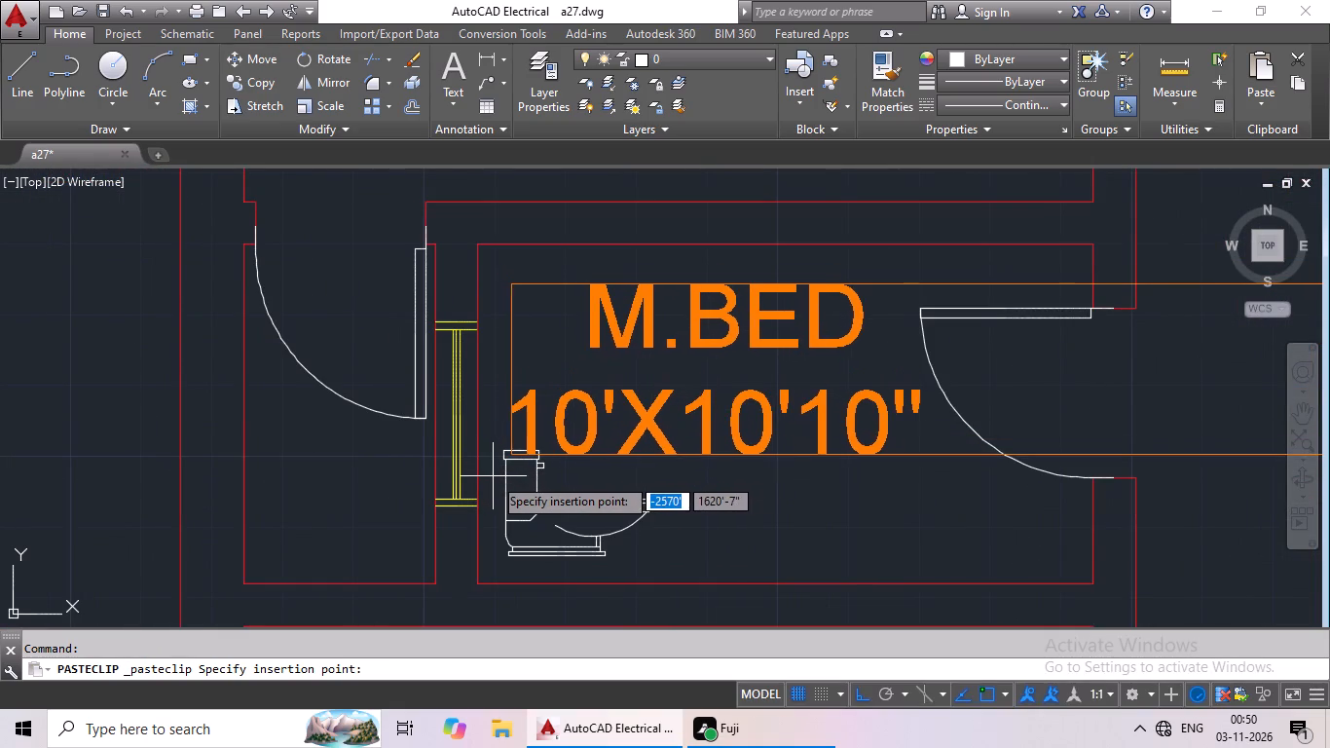
{"action": "left_click", "coordinate": [500, 476]}
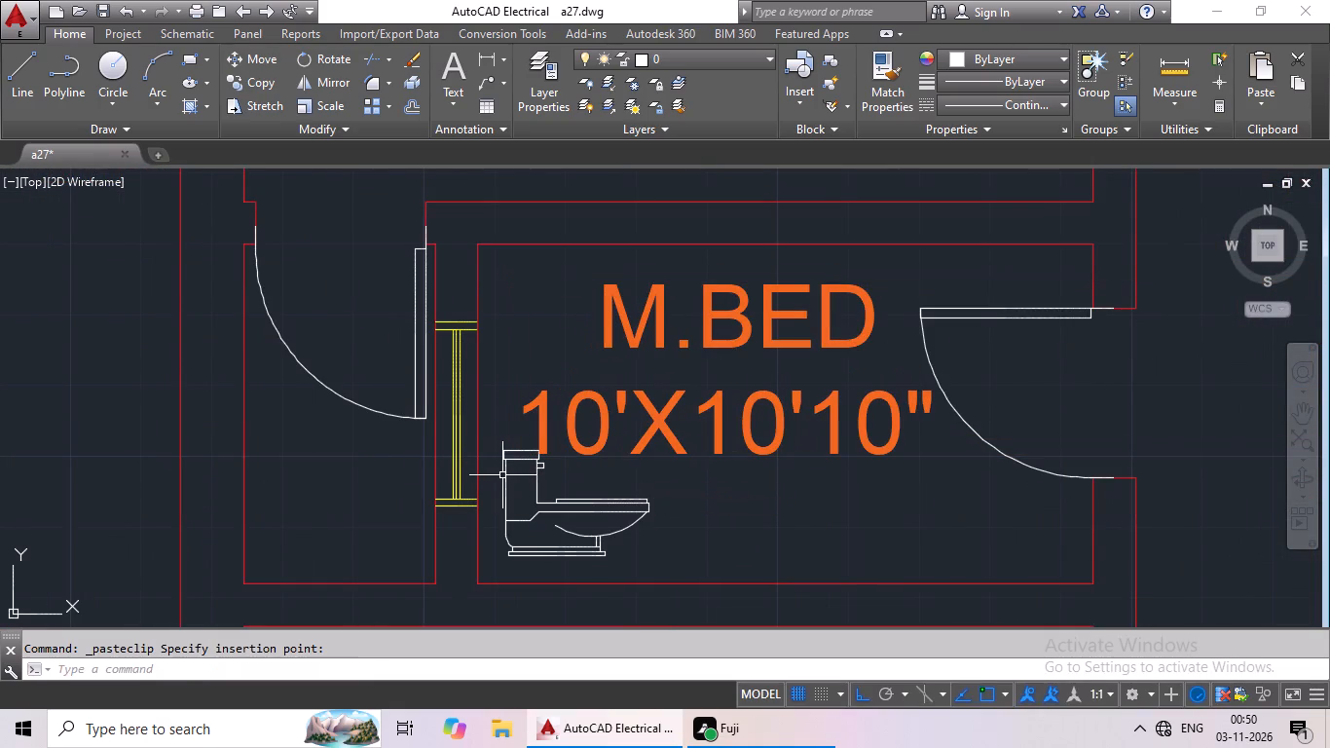
{"action": "key", "text": "ctrl+v"}
{"action": "scroll", "coordinate": [520, 490], "scroll_direction": "down", "scroll_amount": 2, "text": "ctrl"}
{"action": "middle_click_drag", "start_coordinate": [516, 492], "coordinate": [520, 281]}
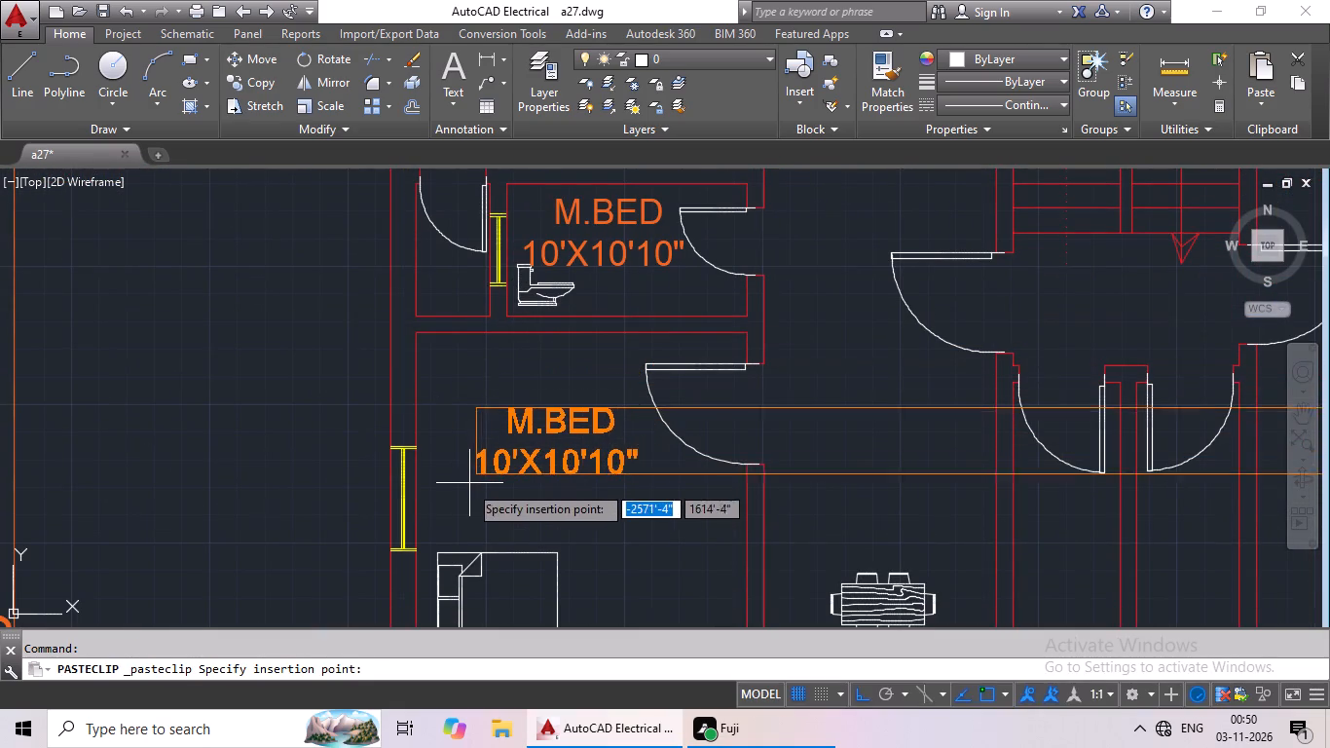
{"action": "left_click", "coordinate": [452, 517]}
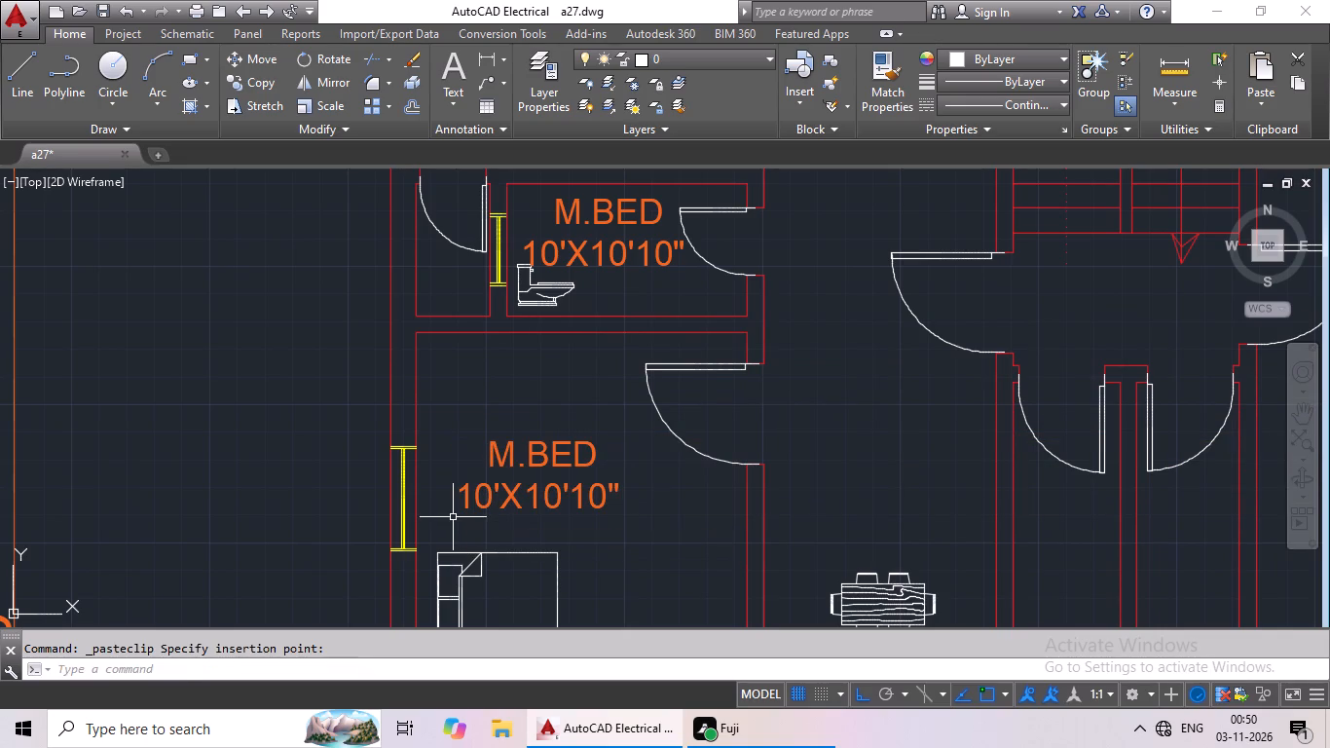
Paste copies of the M.BED label above the dining tables in the red plan's west and east dining rooms.
{"action": "key", "text": "ctrl+v"}
{"action": "scroll", "coordinate": [473, 470], "scroll_direction": "down", "scroll_amount": 2, "text": "ctrl"}
{"action": "middle_click_drag", "start_coordinate": [498, 508], "coordinate": [498, 383]}
{"action": "middle_click_drag", "start_coordinate": [584, 414], "coordinate": [459, 447]}
{"action": "scroll", "coordinate": [479, 392], "scroll_direction": "up", "scroll_amount": 1}
{"action": "scroll", "coordinate": [479, 392], "scroll_direction": "down", "scroll_amount": 2}
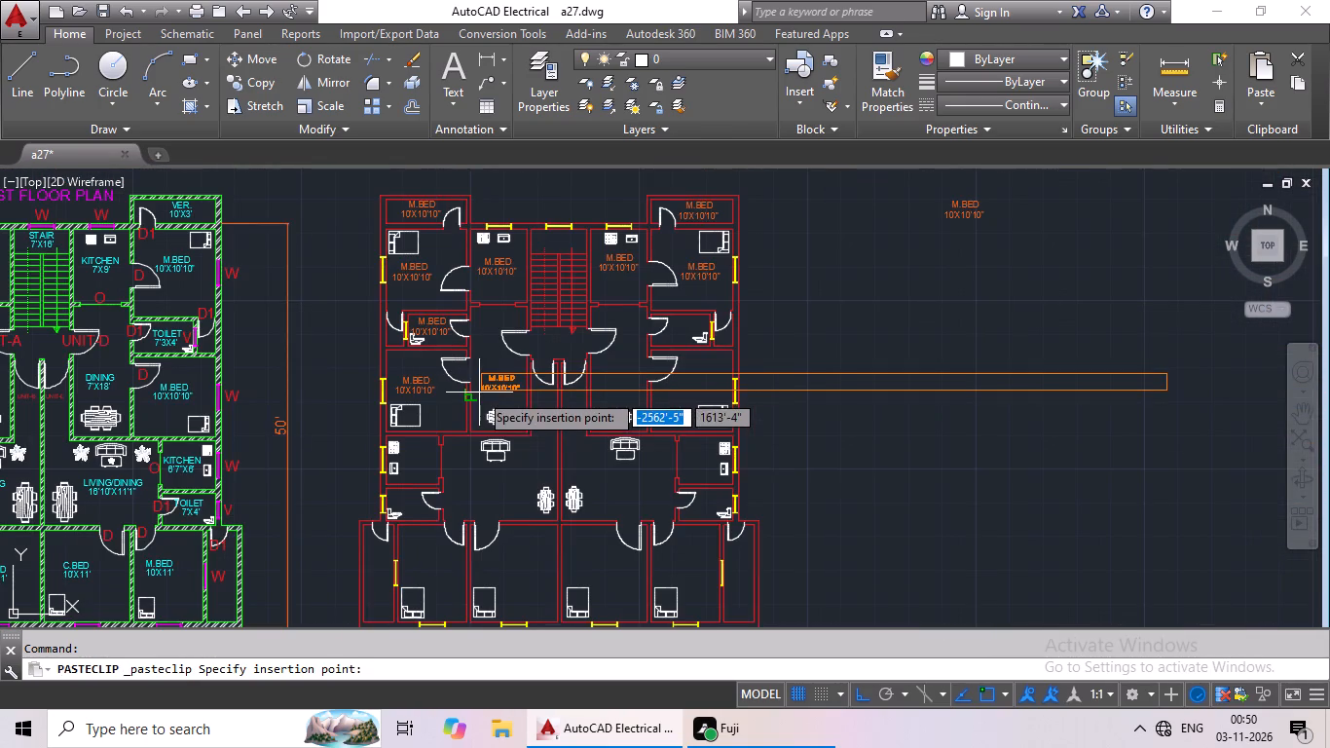
{"action": "middle_click_drag", "start_coordinate": [479, 393], "coordinate": [600, 390]}
{"action": "middle_click_drag", "start_coordinate": [589, 395], "coordinate": [618, 396]}
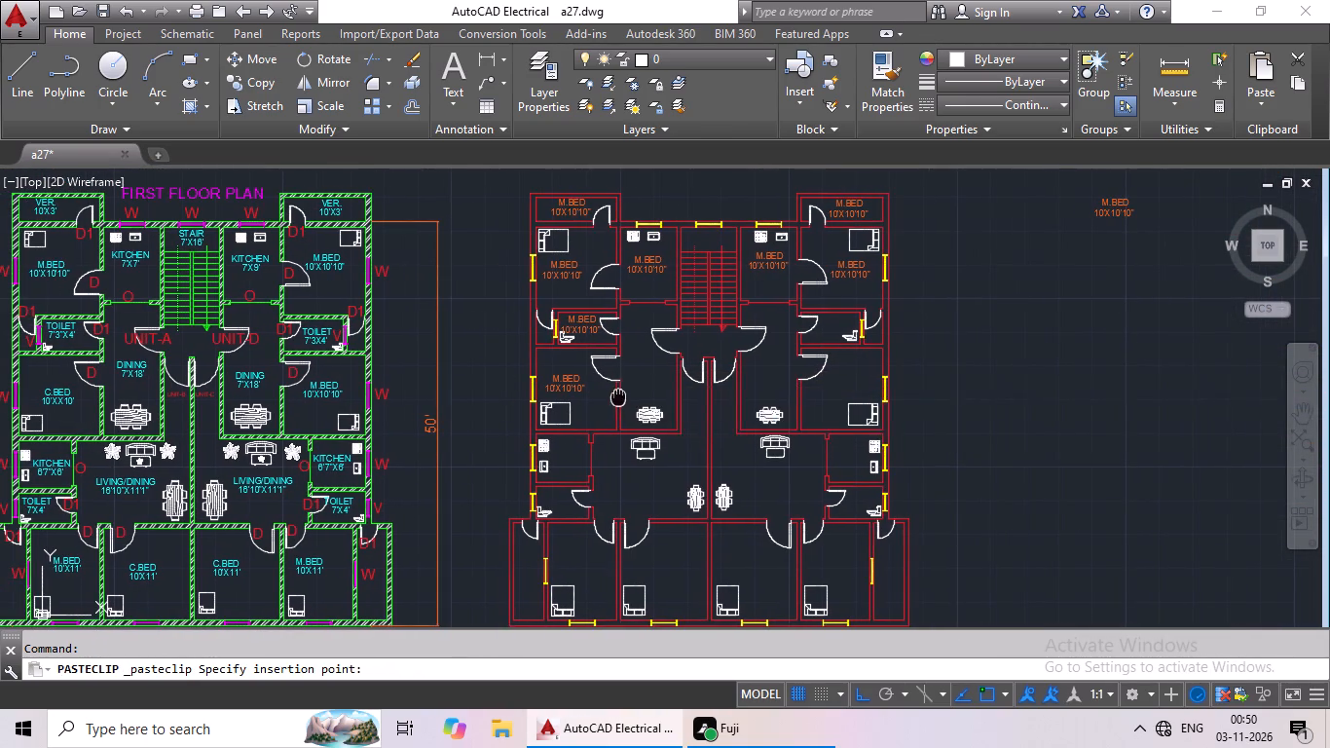
{"action": "scroll", "coordinate": [618, 394], "scroll_direction": "up", "scroll_amount": 2}
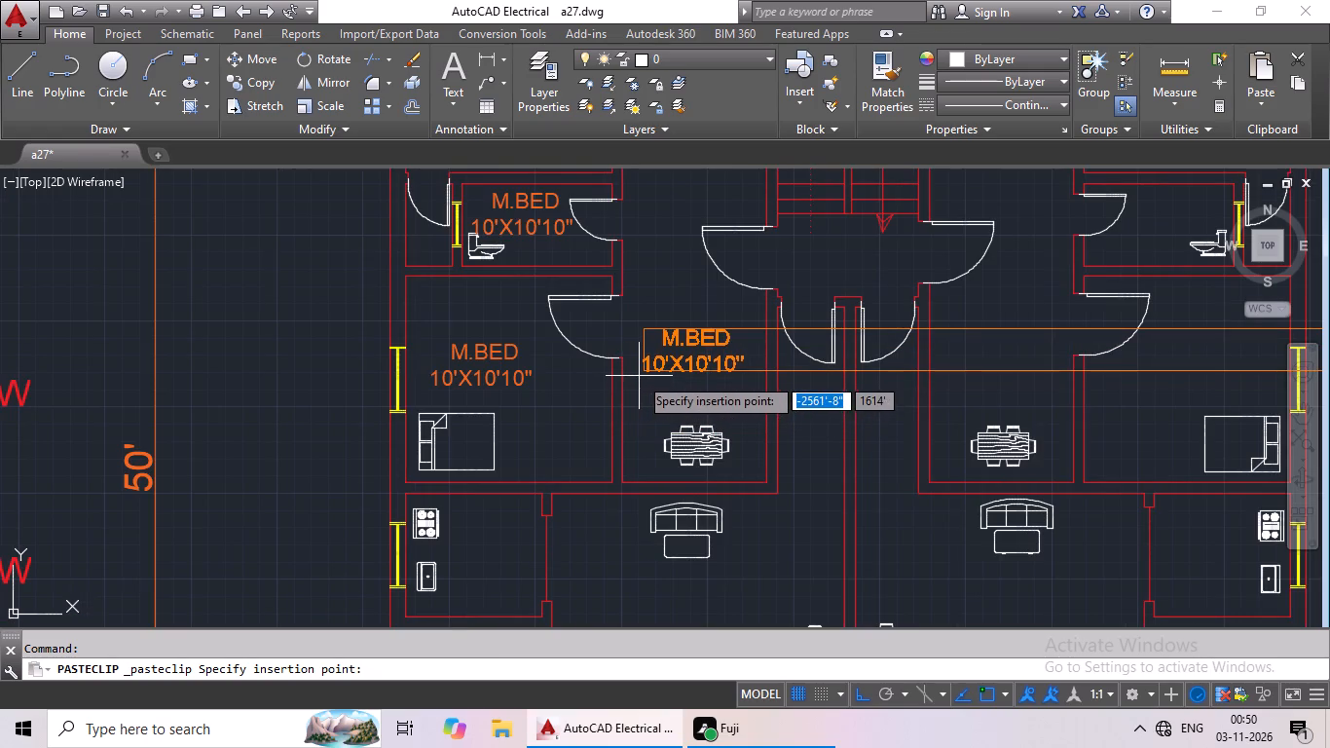
{"action": "left_click", "coordinate": [639, 376]}
{"action": "key", "text": "ctrl+v"}
{"action": "scroll", "coordinate": [673, 387], "scroll_direction": "down", "scroll_amount": 1, "text": "ctrl"}
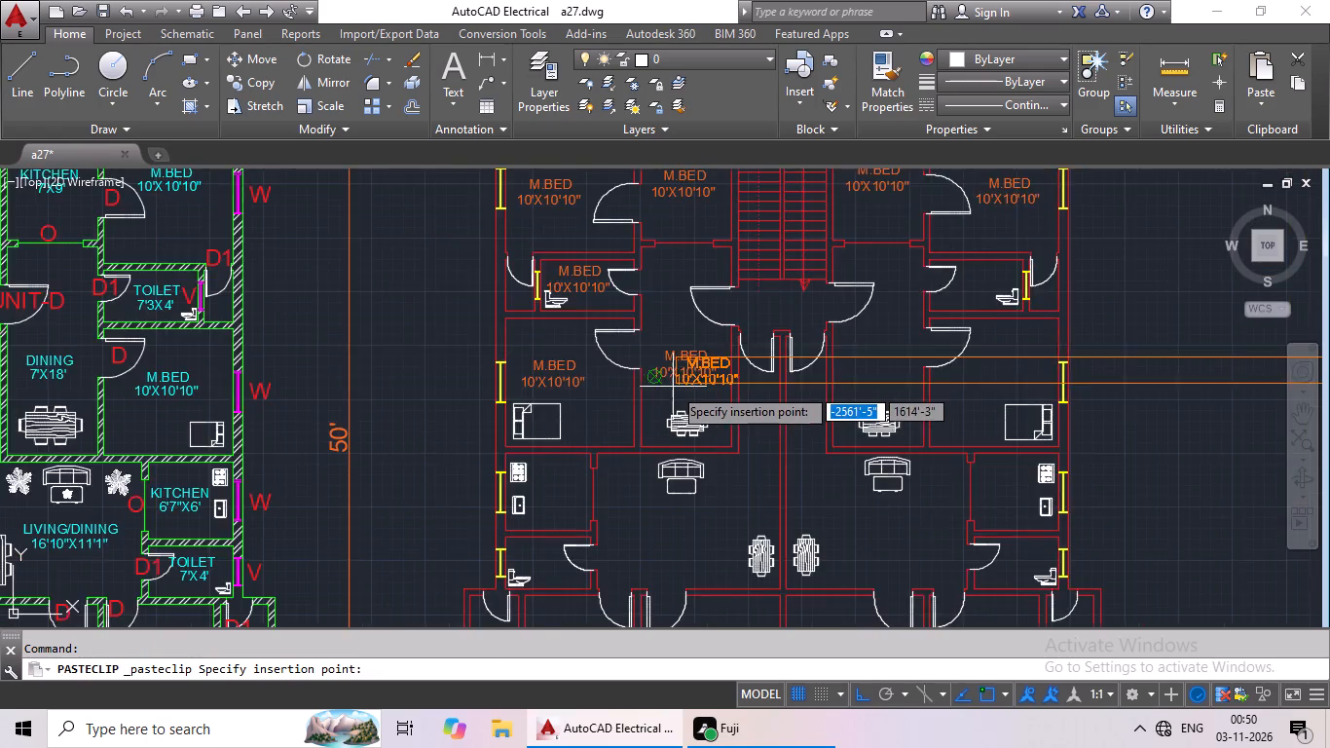
{"action": "scroll", "coordinate": [675, 392], "scroll_direction": "down", "scroll_amount": 1}
{"action": "scroll", "coordinate": [784, 383], "scroll_direction": "up", "scroll_amount": 3}
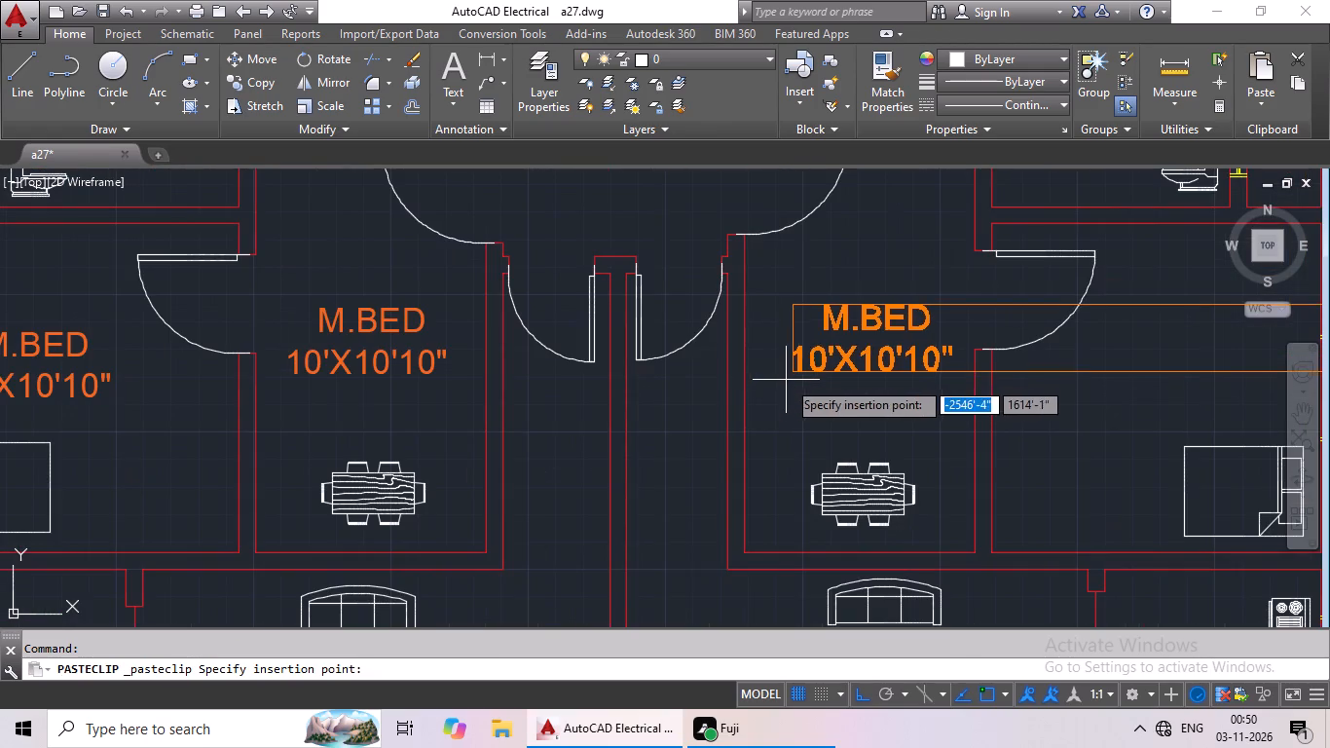
{"action": "left_click", "coordinate": [789, 370]}
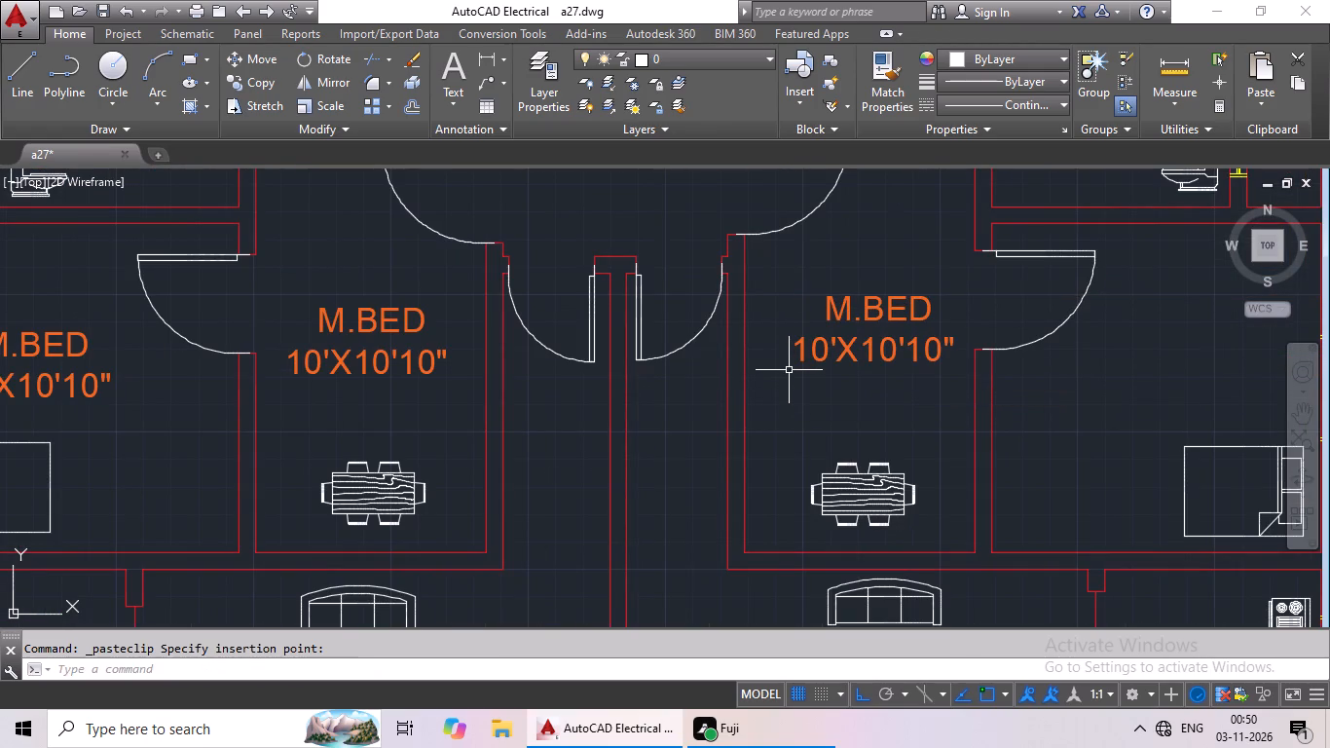
Paste copies of the M.BED label into the east bedroom beside the dining room and the upper east toilet north of it.
{"action": "key", "text": "ctrl+v"}
{"action": "scroll", "coordinate": [787, 369], "scroll_direction": "down", "scroll_amount": 2, "text": "ctrl"}
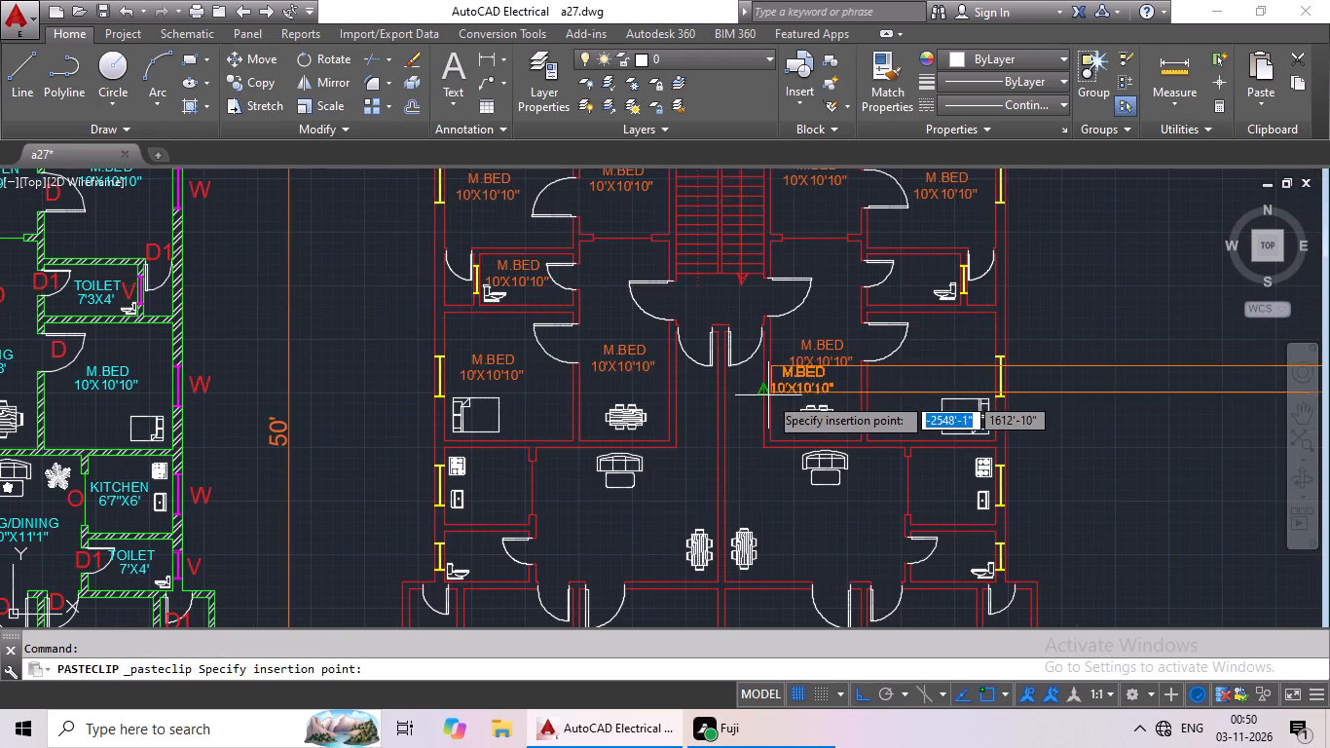
{"action": "middle_click_drag", "start_coordinate": [768, 395], "coordinate": [796, 373]}
{"action": "middle_click_drag", "start_coordinate": [934, 350], "coordinate": [729, 396]}
{"action": "scroll", "coordinate": [740, 390], "scroll_direction": "up", "scroll_amount": 2}
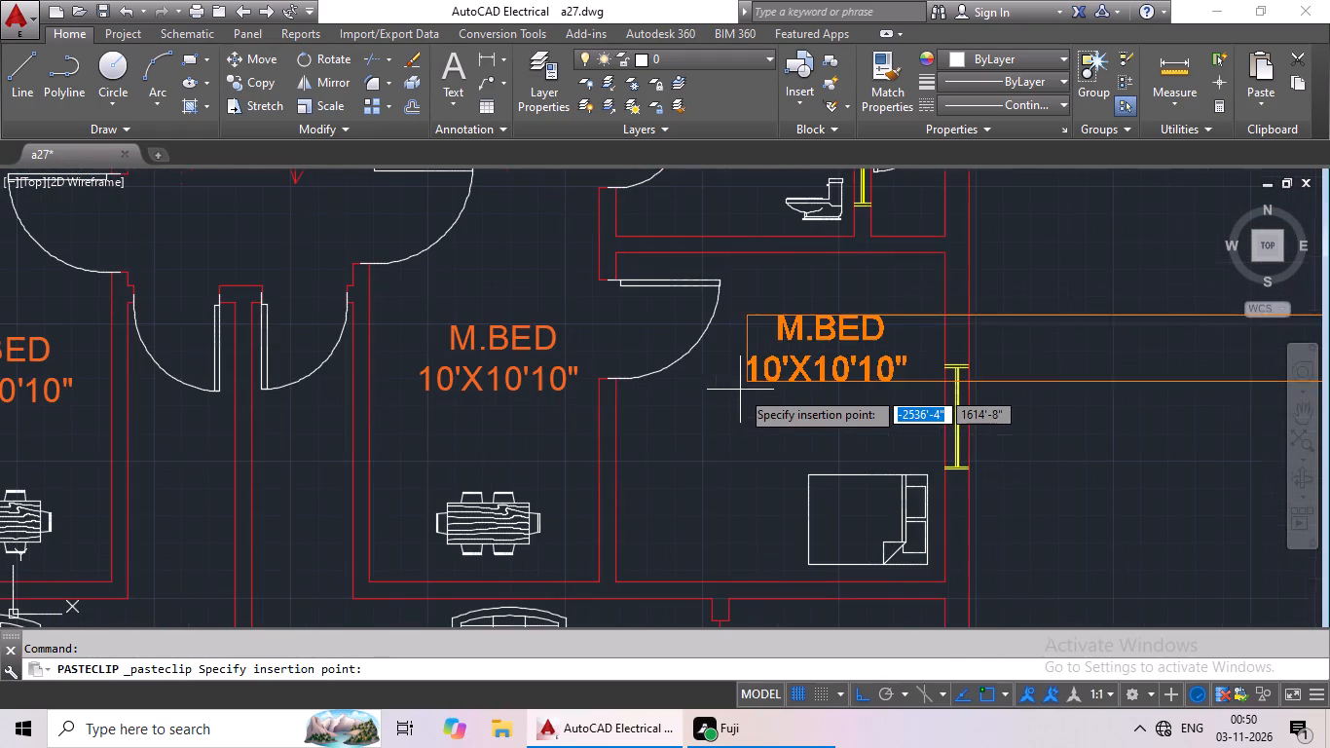
{"action": "left_click", "coordinate": [711, 430]}
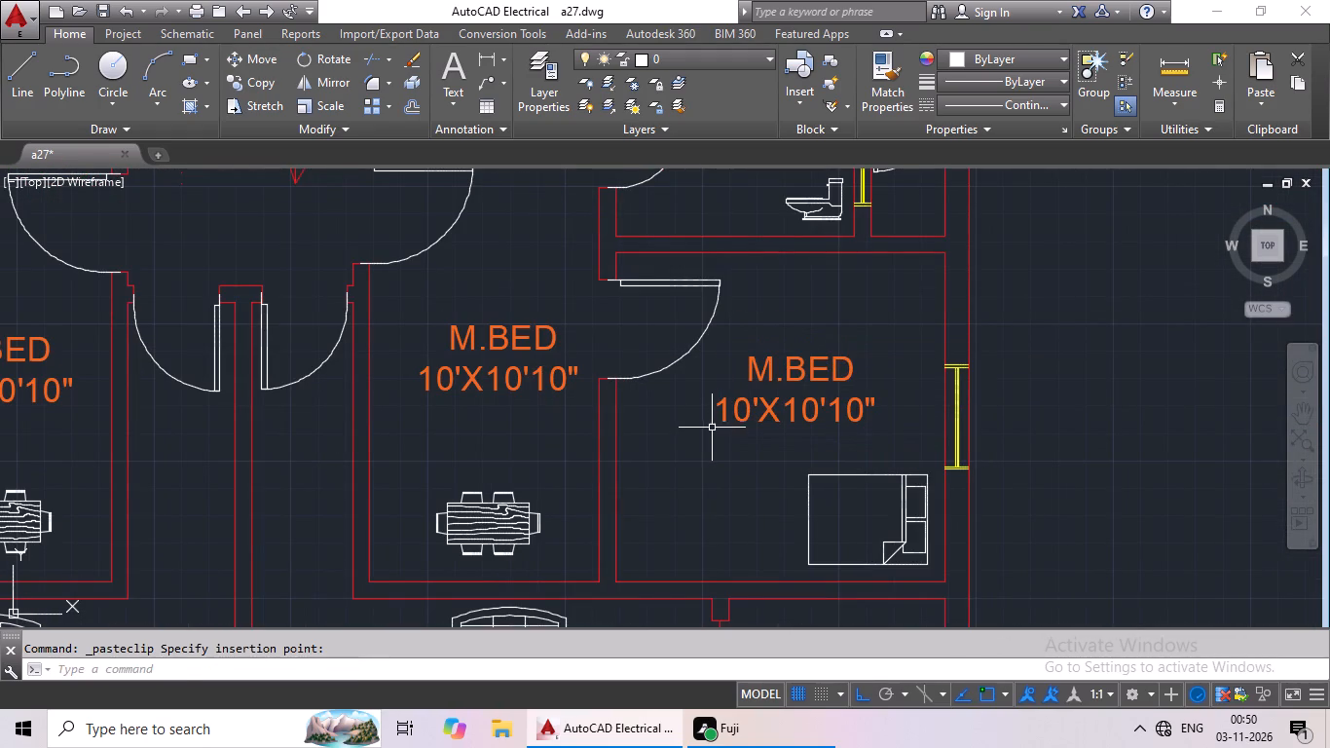
{"action": "key", "text": "ctrl+v"}
{"action": "middle_click_drag", "start_coordinate": [712, 412], "coordinate": [680, 547]}
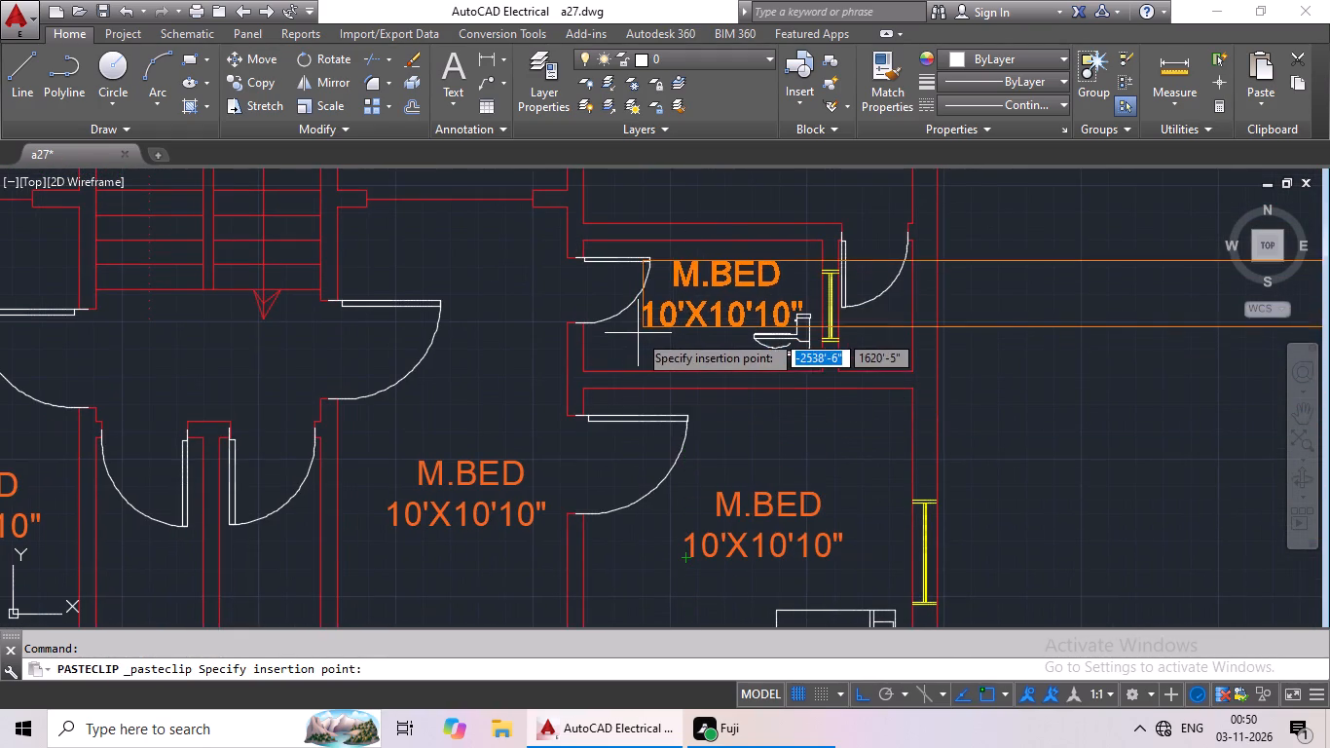
{"action": "left_click", "coordinate": [641, 331]}
Paste a copy of the M.BED label into the lower west kitchen, beside the stove and sink.
{"action": "key", "text": "ctrl+v"}
{"action": "scroll", "coordinate": [639, 354], "scroll_direction": "down", "scroll_amount": 2, "text": "ctrl"}
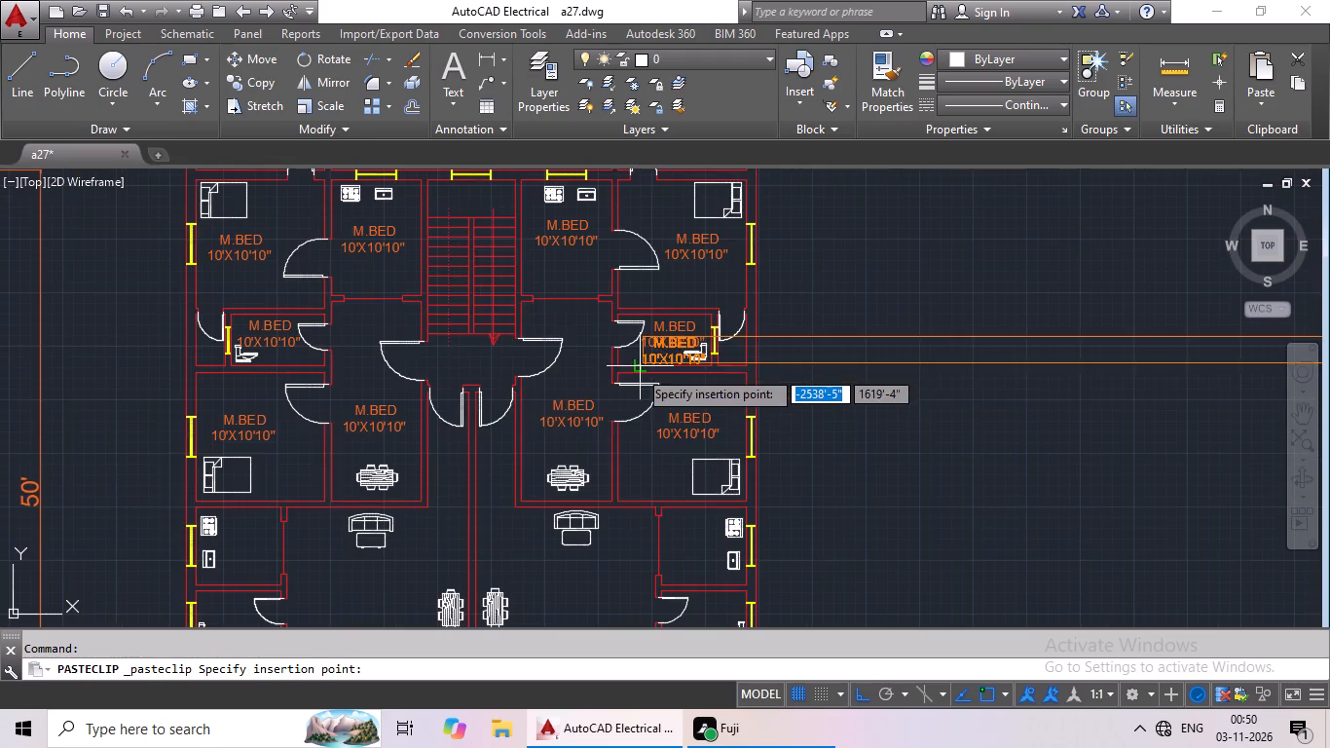
{"action": "middle_click_drag", "start_coordinate": [631, 399], "coordinate": [668, 295]}
{"action": "middle_click_drag", "start_coordinate": [643, 349], "coordinate": [706, 311]}
{"action": "middle_click_drag", "start_coordinate": [469, 389], "coordinate": [477, 389]}
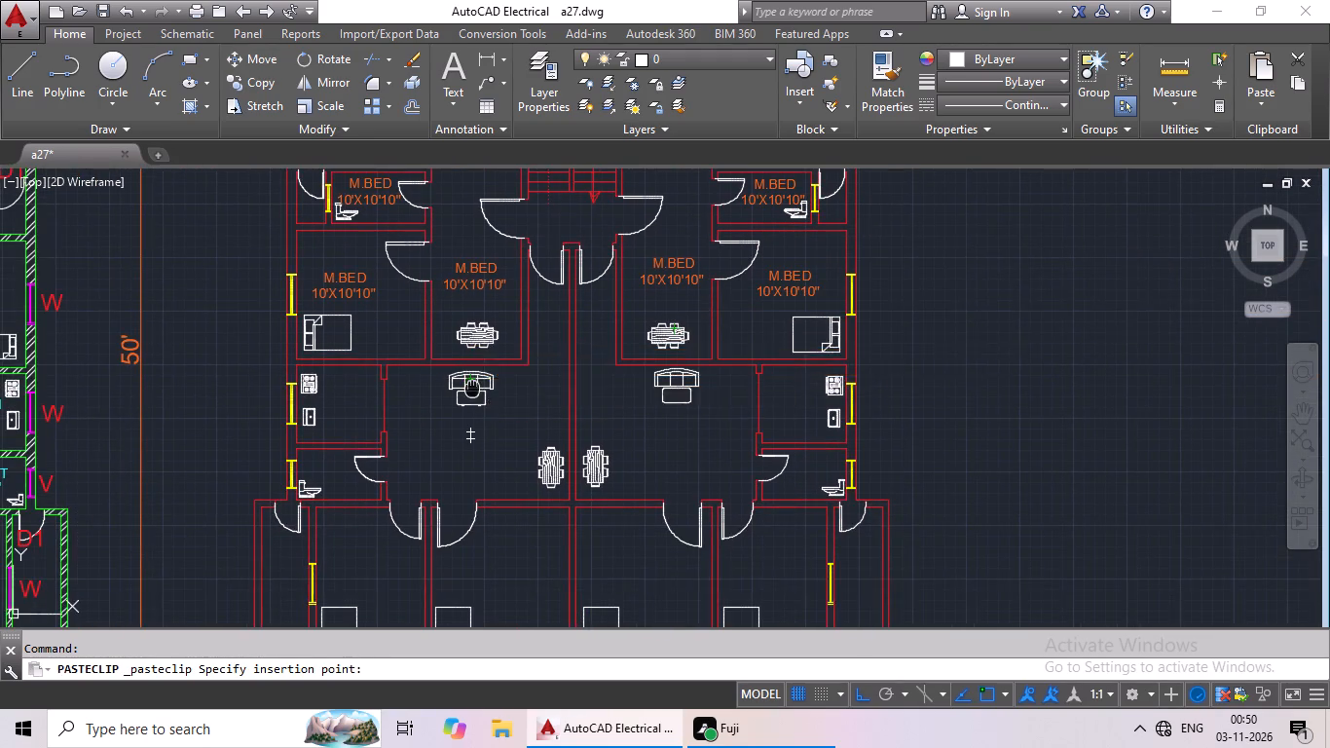
{"action": "middle_click_drag", "start_coordinate": [477, 389], "coordinate": [625, 389]}
{"action": "scroll", "coordinate": [472, 410], "scroll_direction": "up", "scroll_amount": 2}
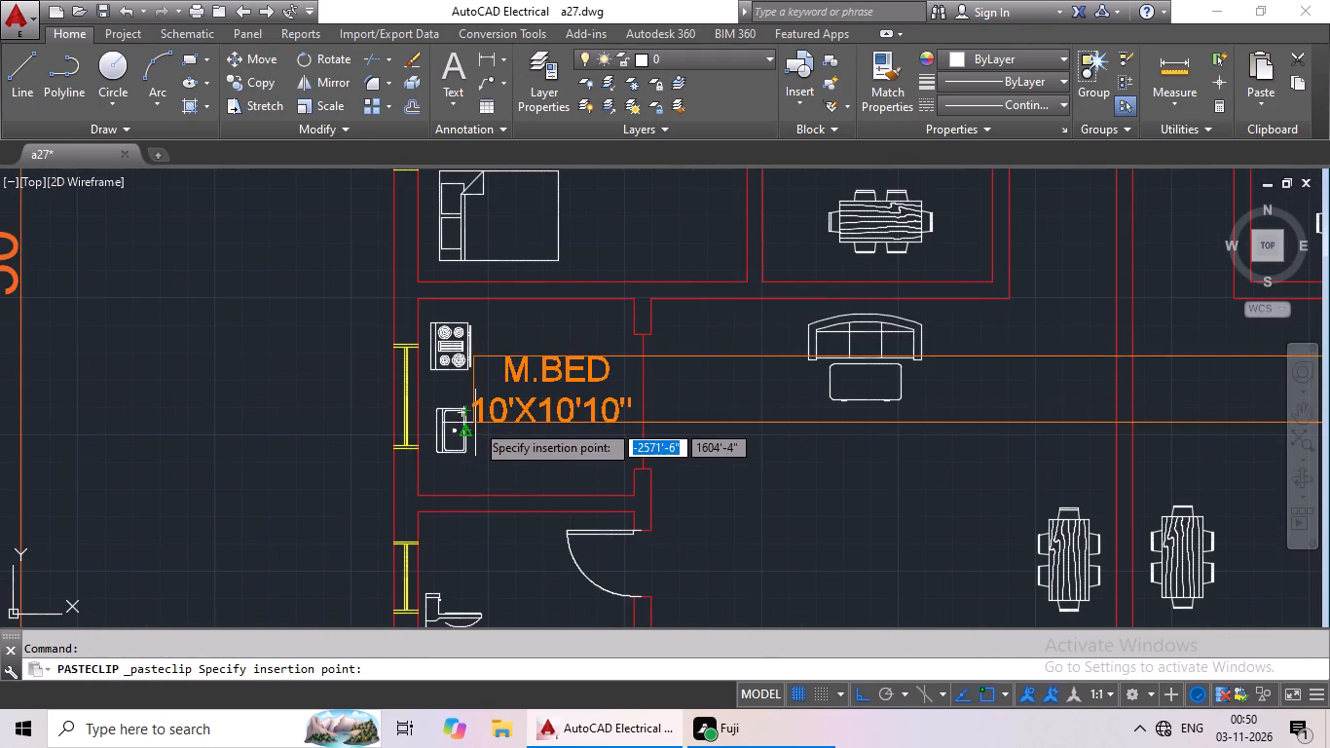
{"action": "left_click", "coordinate": [475, 423]}
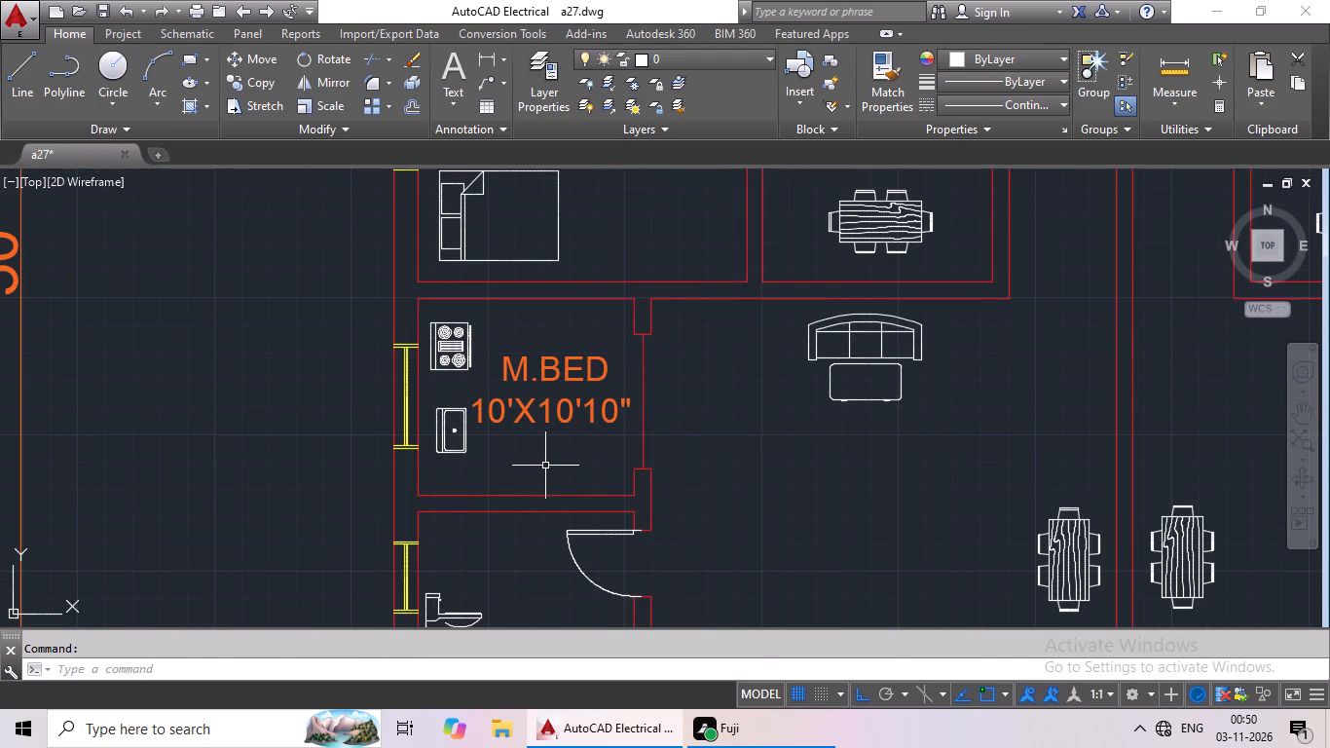
Paste copies of the M.BED label below the sofas in the west and east living rooms.
{"action": "key", "text": "ctrl+v"}
{"action": "scroll", "coordinate": [598, 472], "scroll_direction": "down", "scroll_amount": 2, "text": "ctrl"}
{"action": "middle_click_drag", "start_coordinate": [704, 481], "coordinate": [550, 468]}
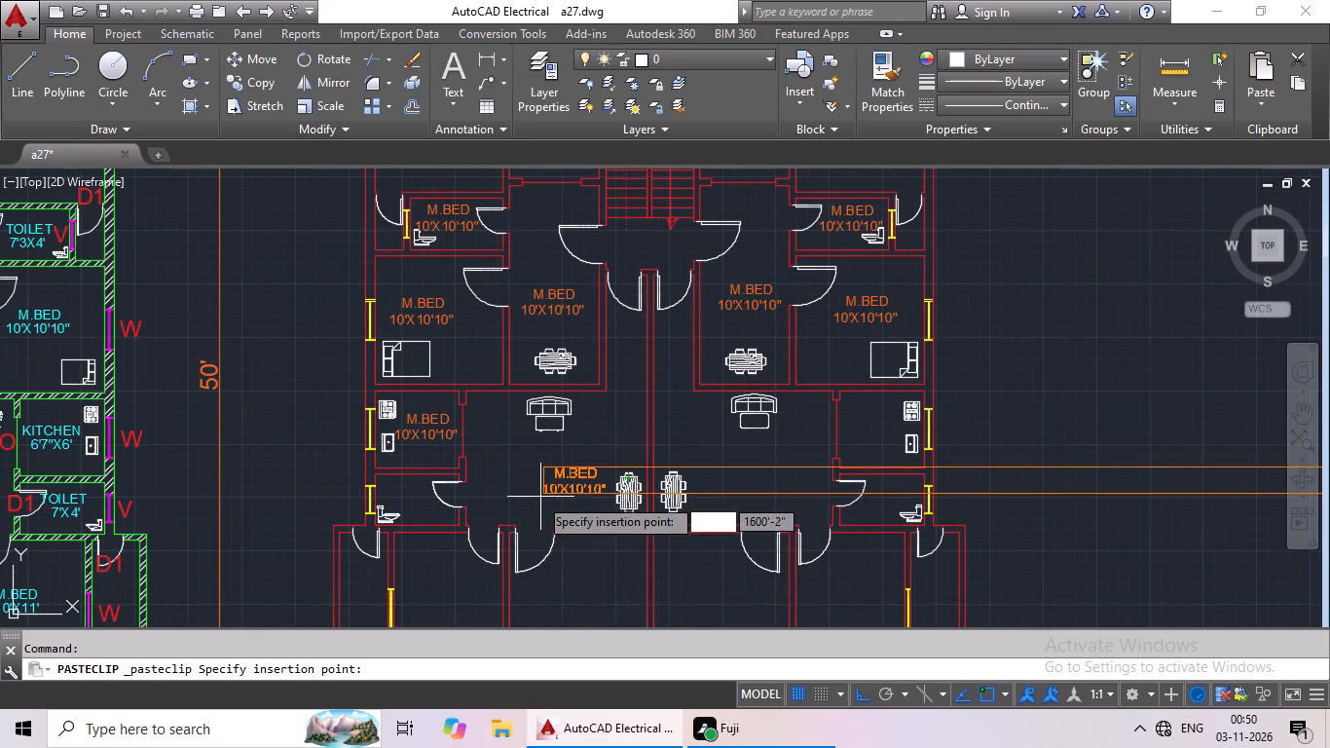
{"action": "scroll", "coordinate": [531, 498], "scroll_direction": "up", "scroll_amount": 2}
{"action": "scroll", "coordinate": [507, 481], "scroll_direction": "down", "scroll_amount": 2}
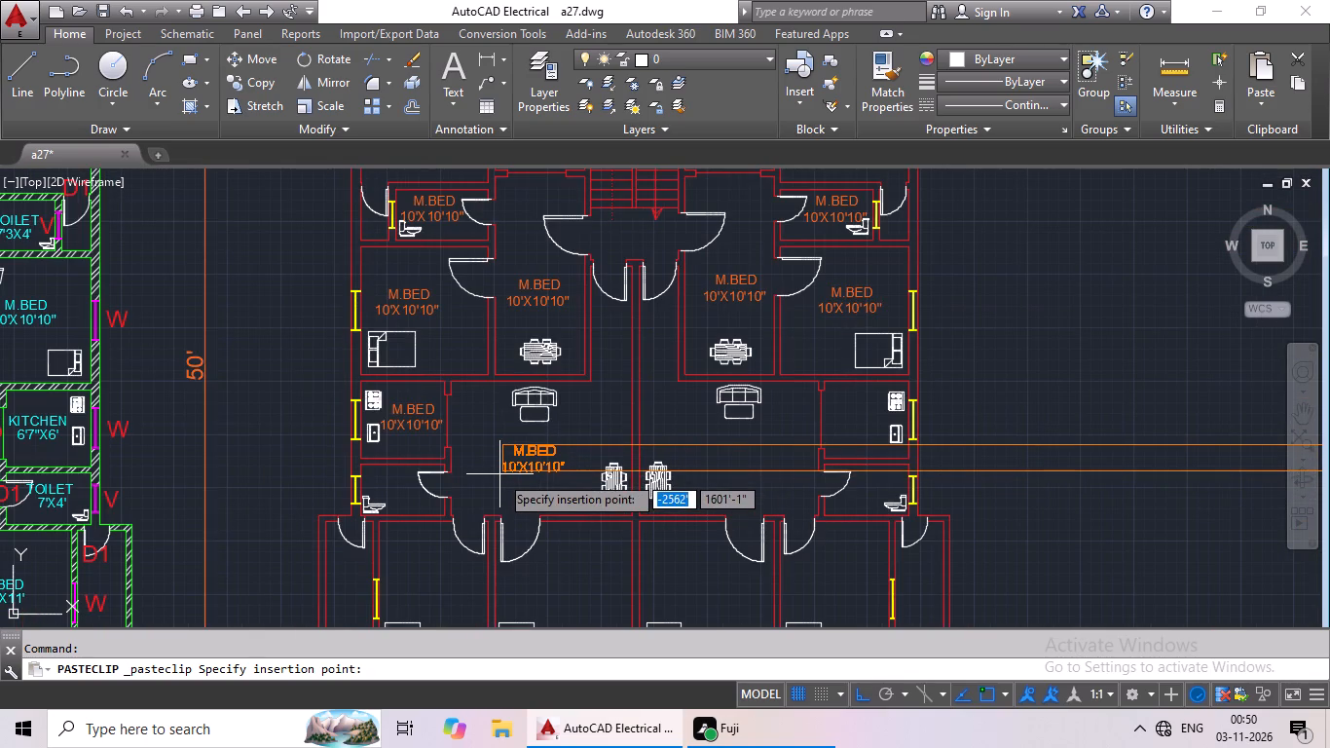
{"action": "left_click", "coordinate": [493, 473]}
{"action": "key", "text": "ctrl+v"}
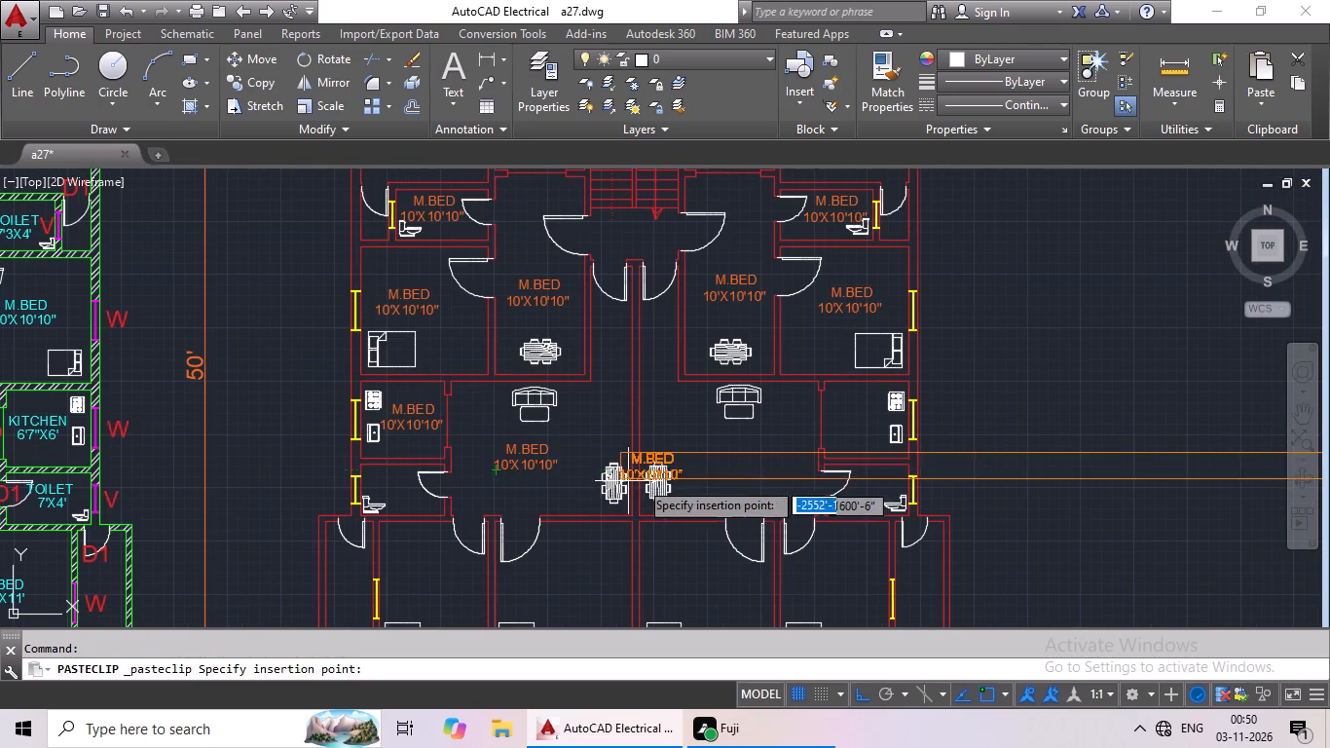
{"action": "left_click", "coordinate": [706, 467]}
Paste copies of the M.BED label into the lower east kitchen and the lower east toilet.
{"action": "scroll", "coordinate": [690, 503], "scroll_direction": "down", "scroll_amount": 1}
{"action": "middle_click_drag", "start_coordinate": [683, 525], "coordinate": [732, 505]}
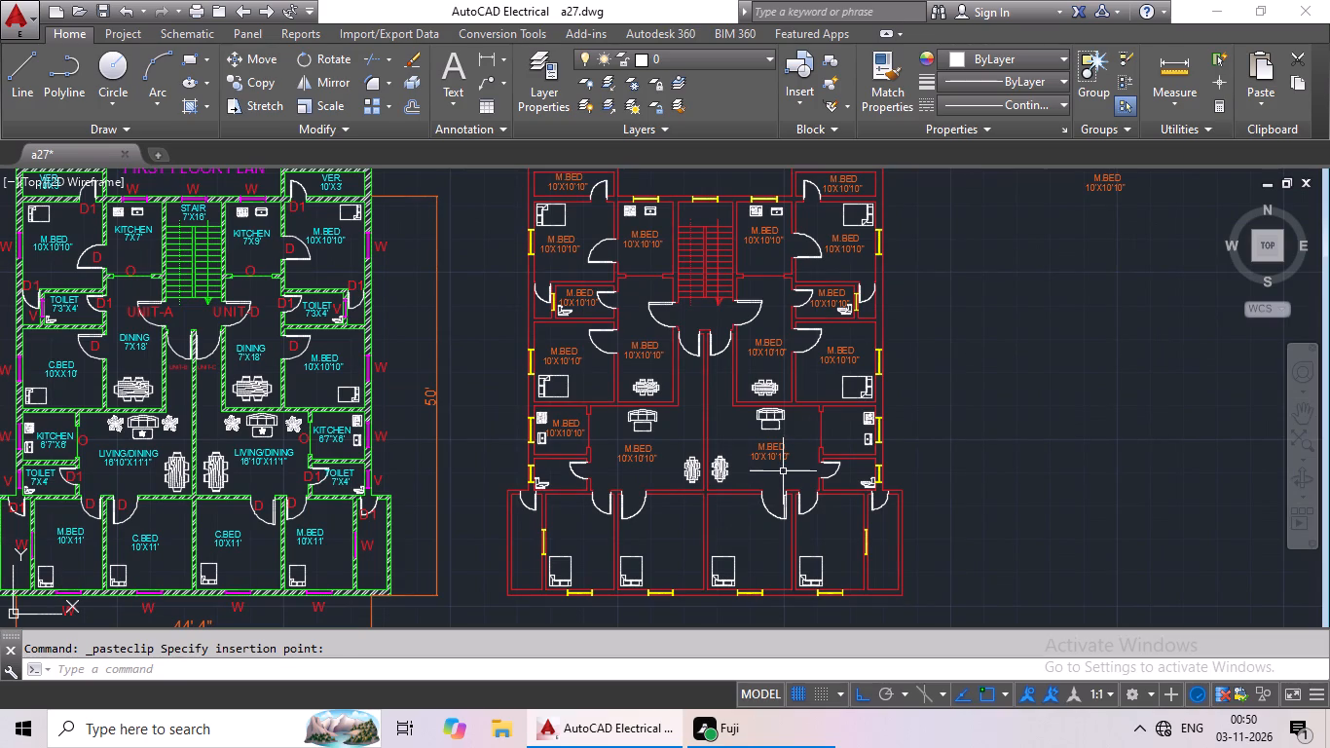
{"action": "key", "text": "ctrl+v"}
{"action": "scroll", "coordinate": [833, 430], "scroll_direction": "up", "scroll_amount": 3}
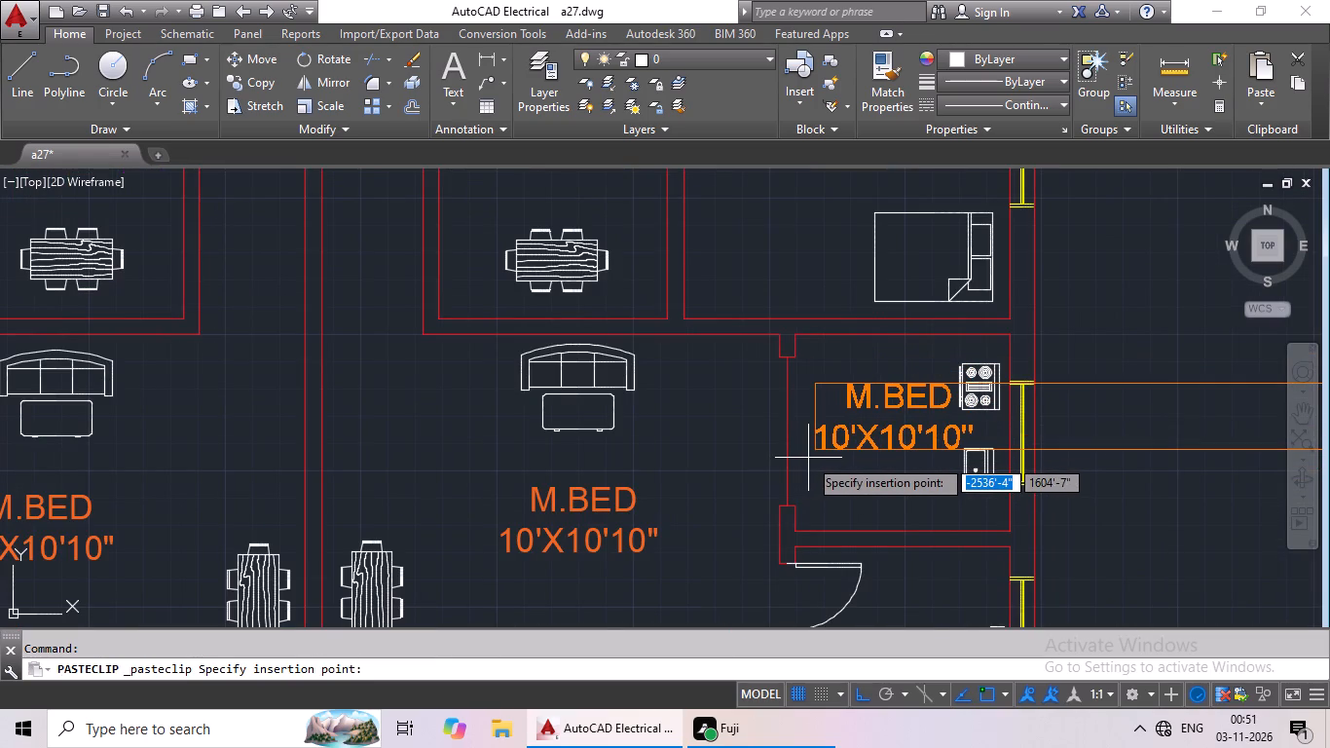
{"action": "left_click", "coordinate": [808, 457]}
{"action": "key", "text": "ctrl+v"}
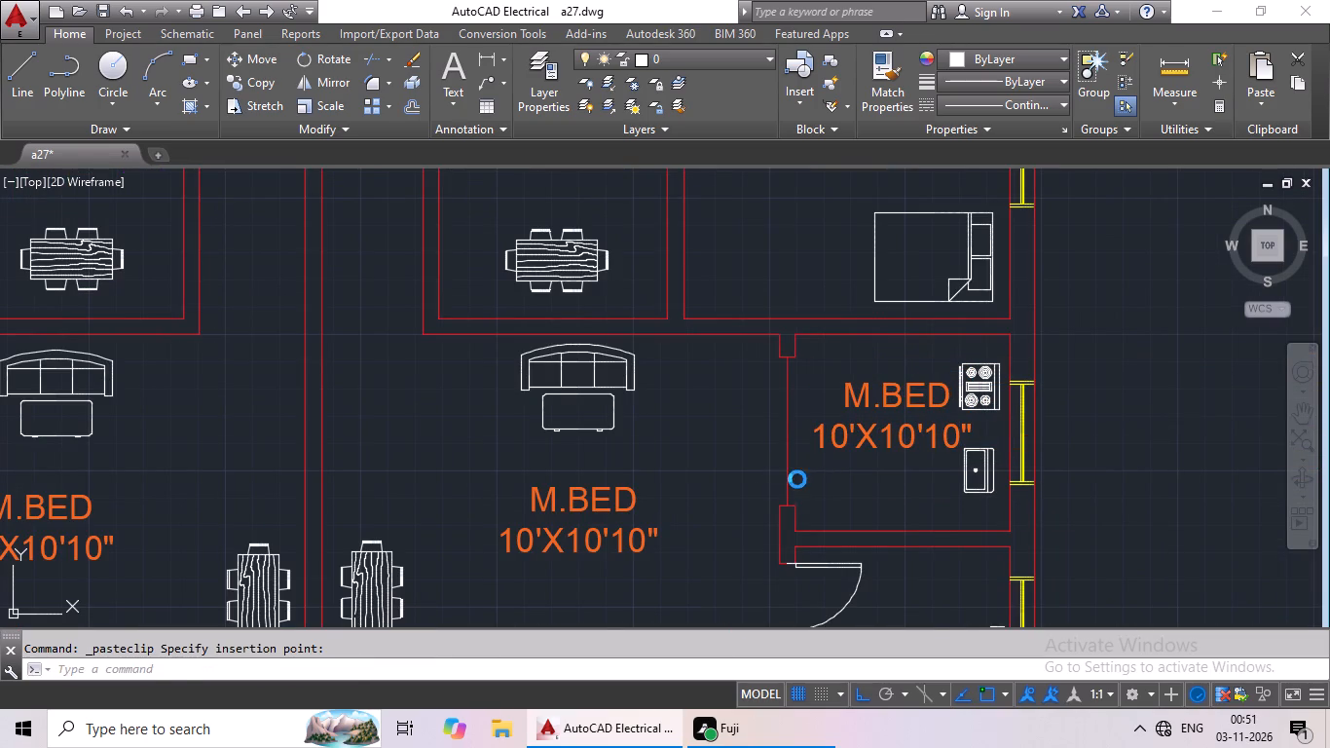
{"action": "middle_click_drag", "start_coordinate": [775, 500], "coordinate": [711, 257]}
{"action": "scroll", "coordinate": [771, 401], "scroll_direction": "up", "scroll_amount": 1}
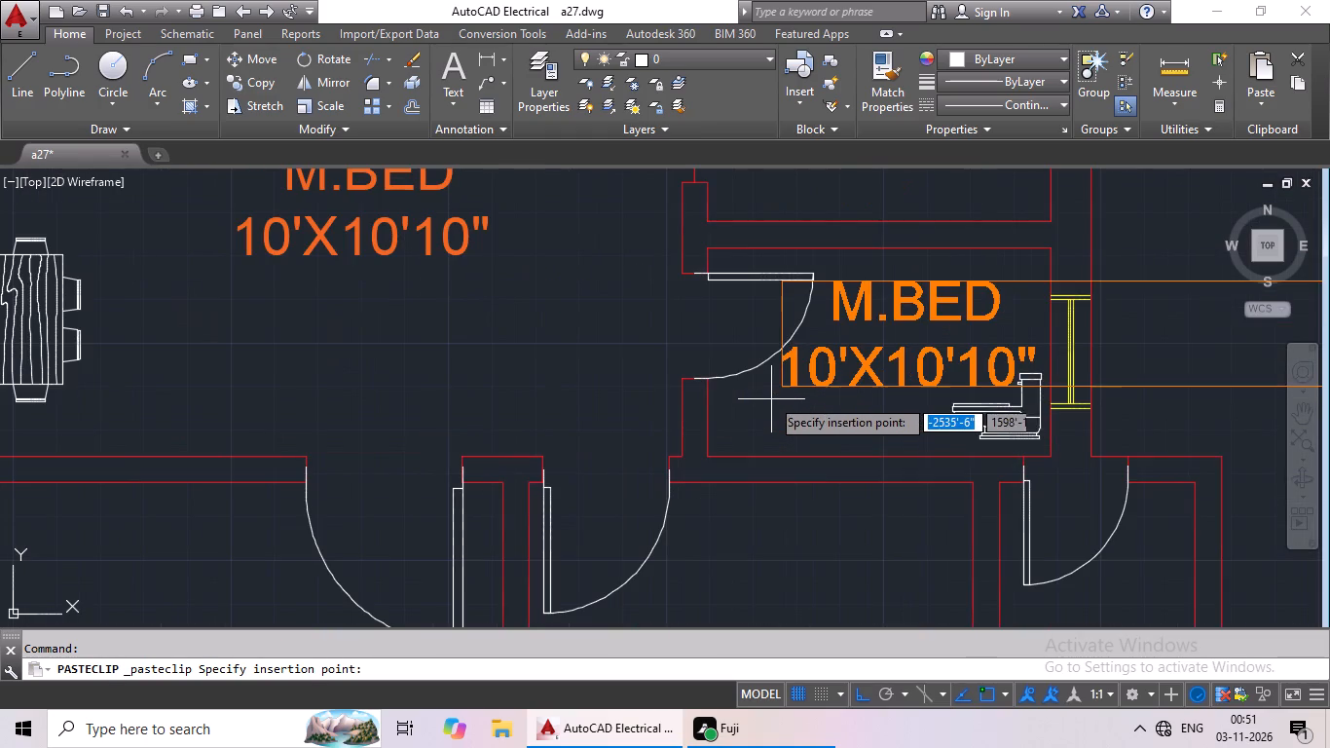
{"action": "left_click", "coordinate": [766, 388]}
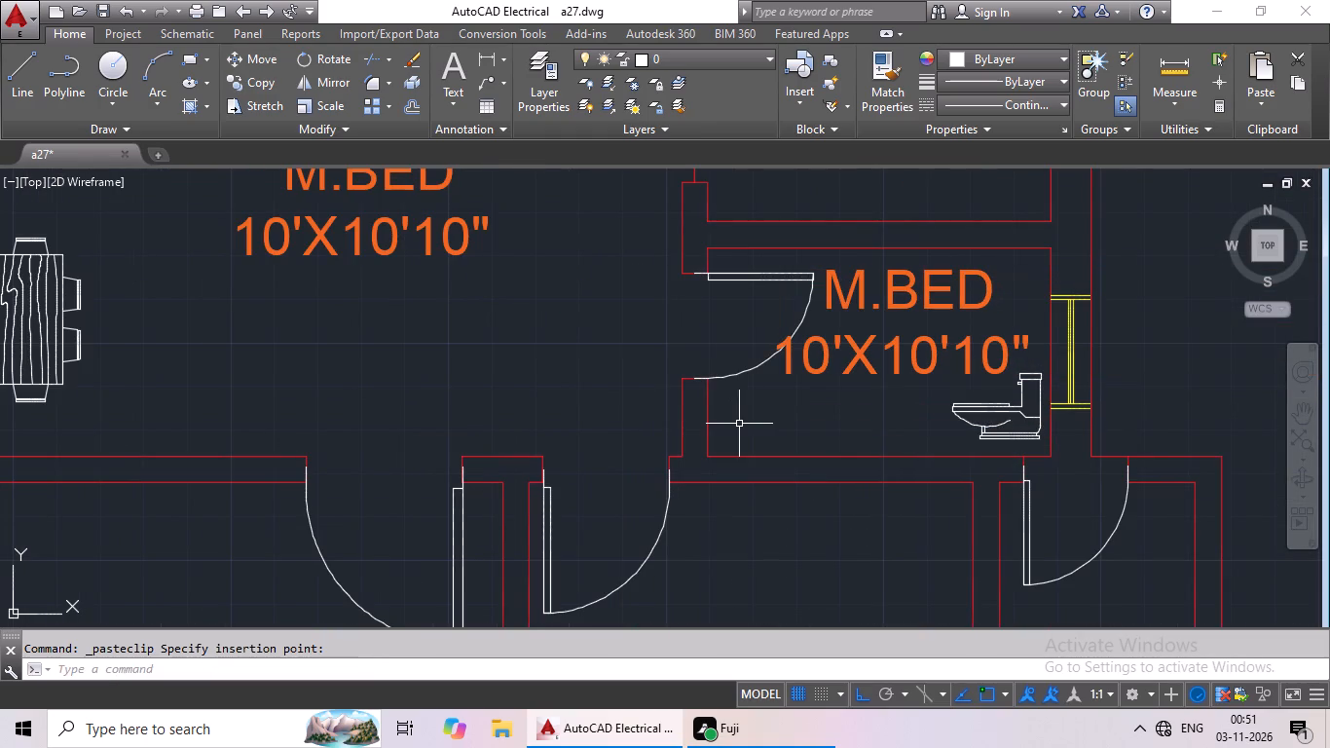
Paste a copy of the M.BED label above the bed in the southwest bedroom and start pasting another copy.
{"action": "key", "text": "ctrl+v"}
{"action": "scroll", "coordinate": [733, 430], "scroll_direction": "down", "scroll_amount": 3, "text": "ctrl"}
{"action": "middle_click_drag", "start_coordinate": [723, 443], "coordinate": [730, 360]}
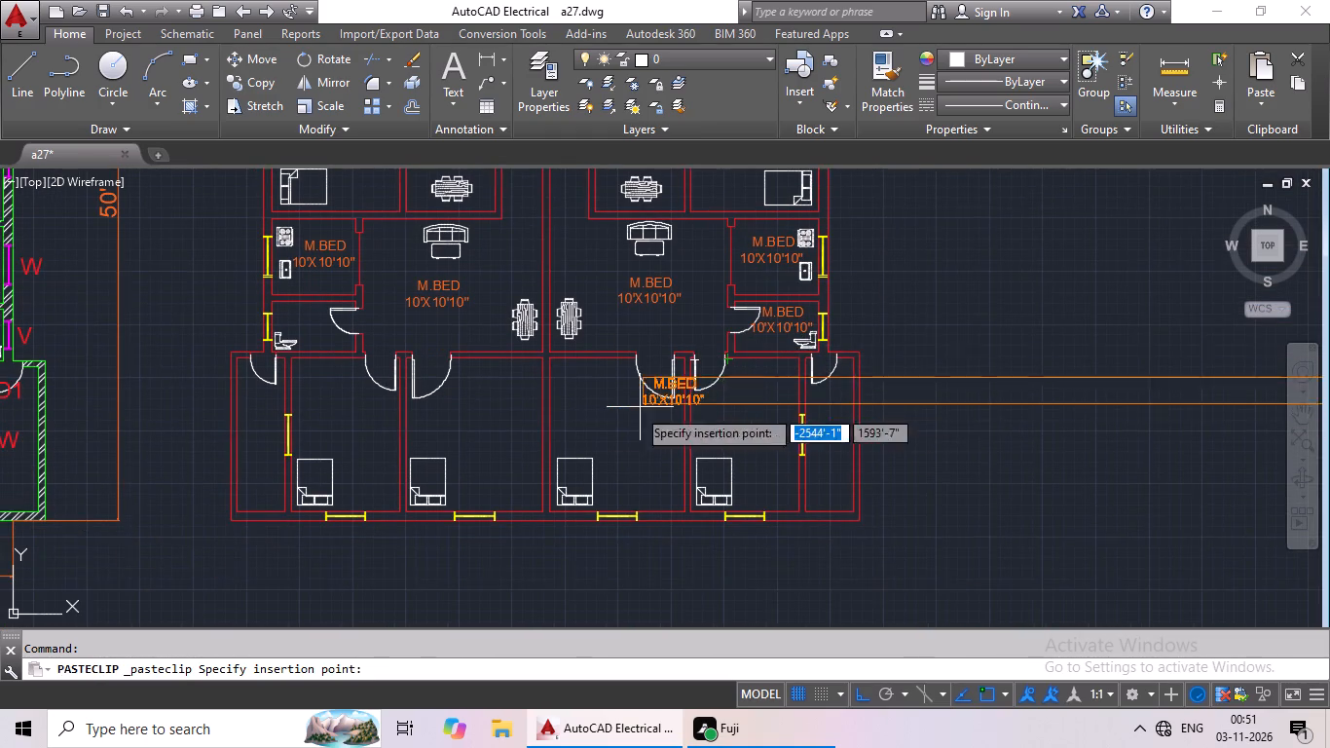
{"action": "scroll", "coordinate": [258, 424], "scroll_direction": "up", "scroll_amount": 2}
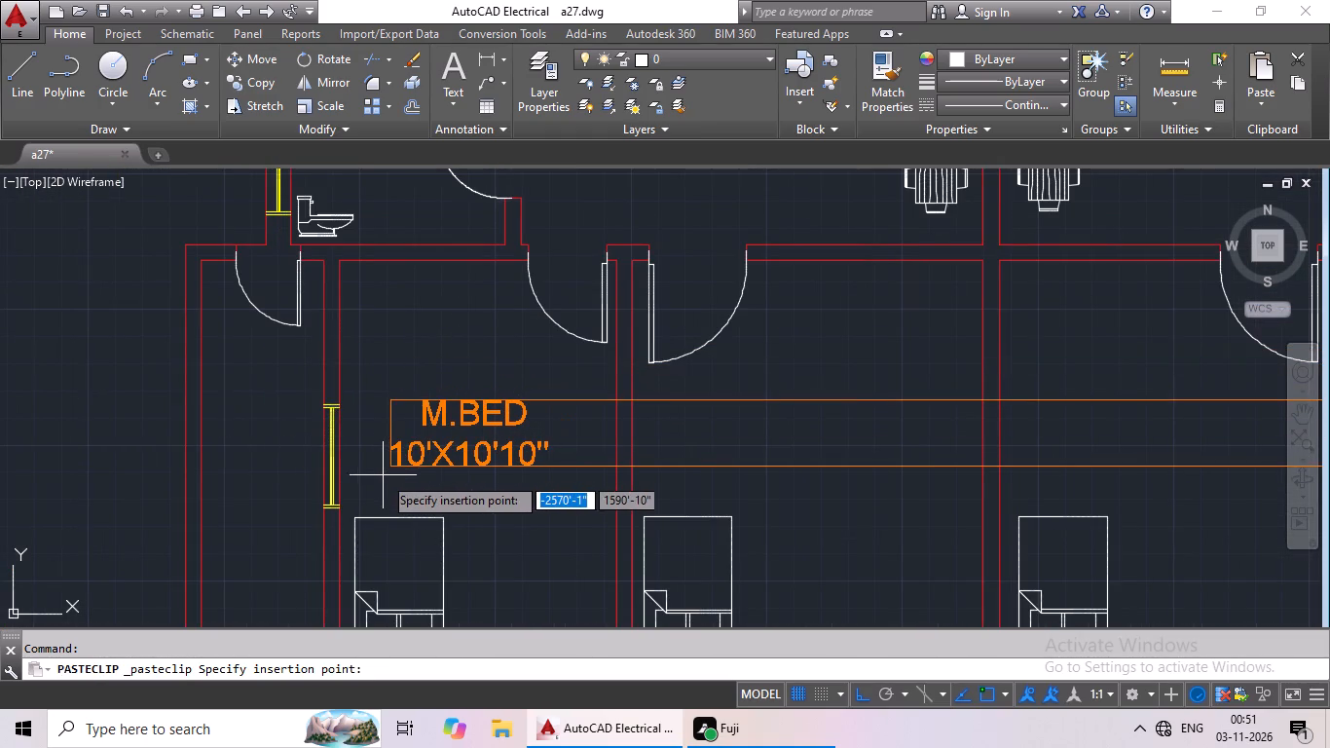
{"action": "left_click", "coordinate": [376, 478]}
{"action": "key", "text": "ctrl+v"}
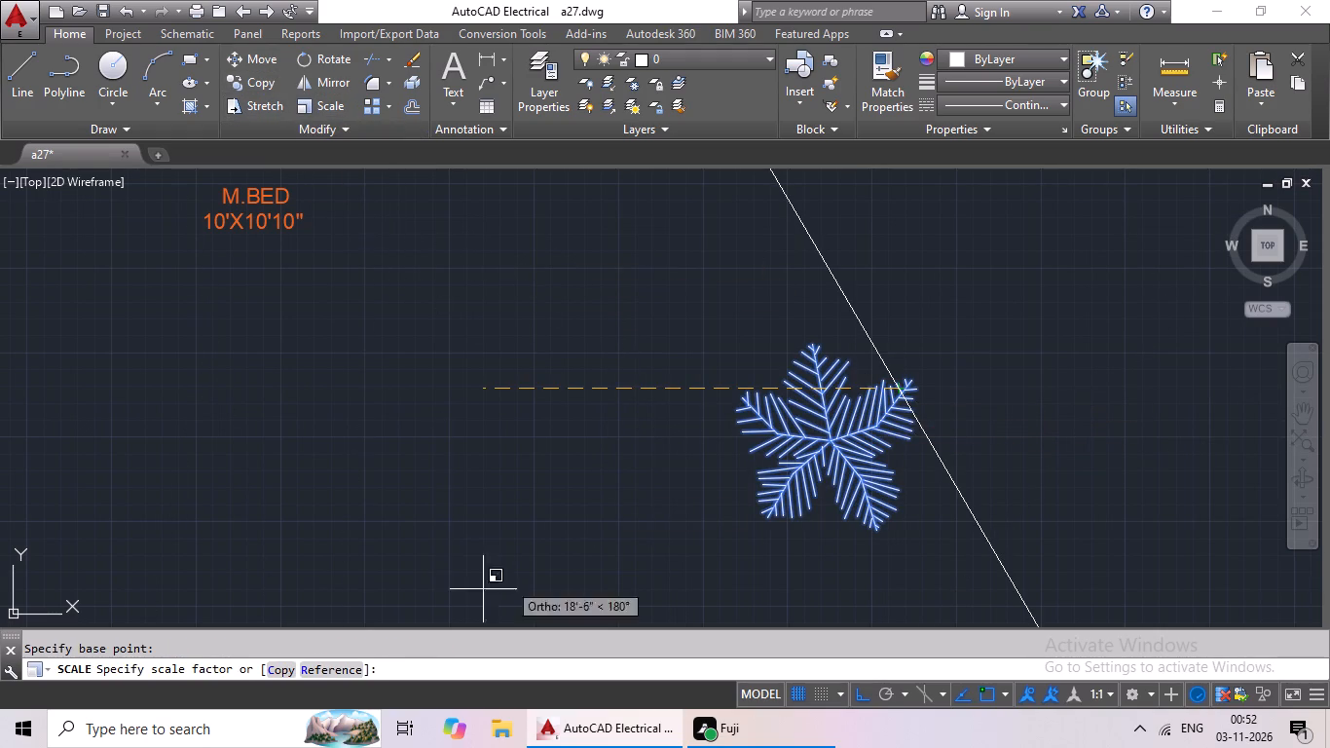
Scale the tree block down to about half its size, using its leaf-tip span as the reference length.
{"action": "left_click", "coordinate": [323, 672]}
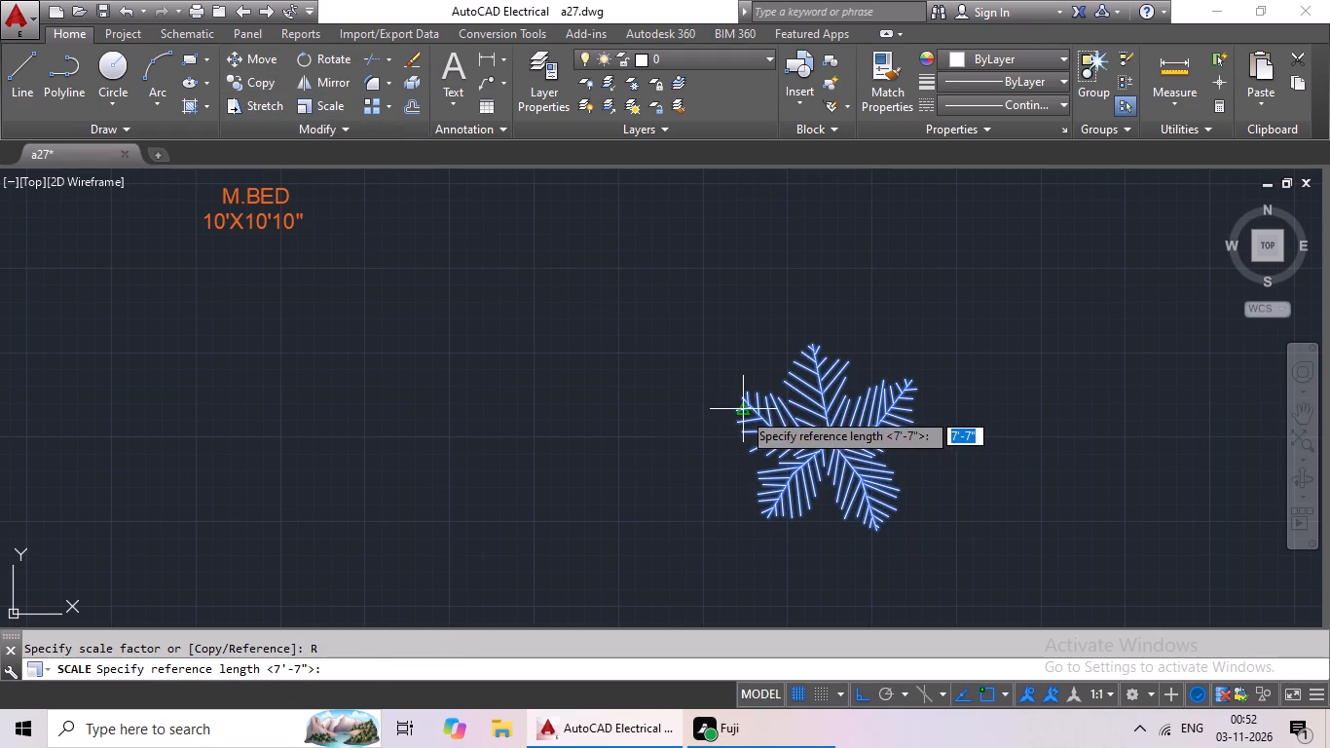
{"action": "left_click", "coordinate": [742, 411]}
{"action": "left_click", "coordinate": [898, 402]}
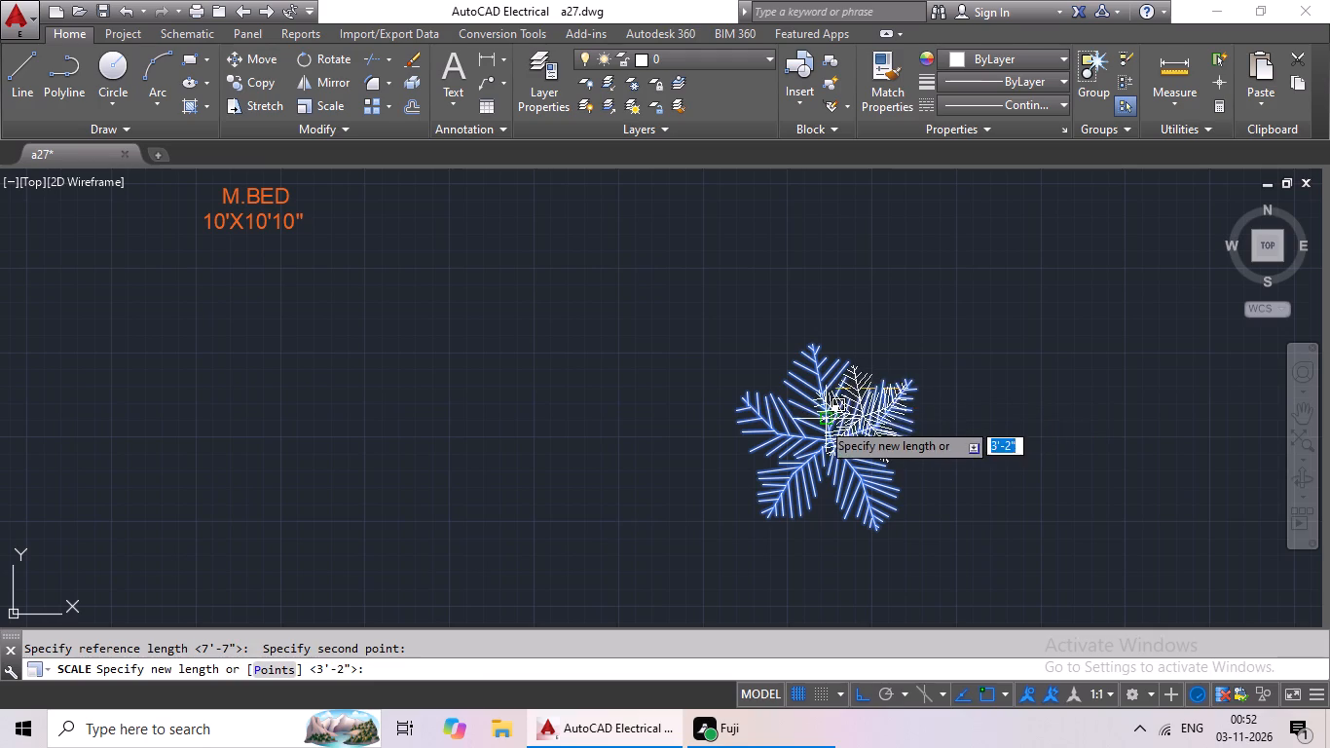
{"action": "left_click", "coordinate": [836, 435]}
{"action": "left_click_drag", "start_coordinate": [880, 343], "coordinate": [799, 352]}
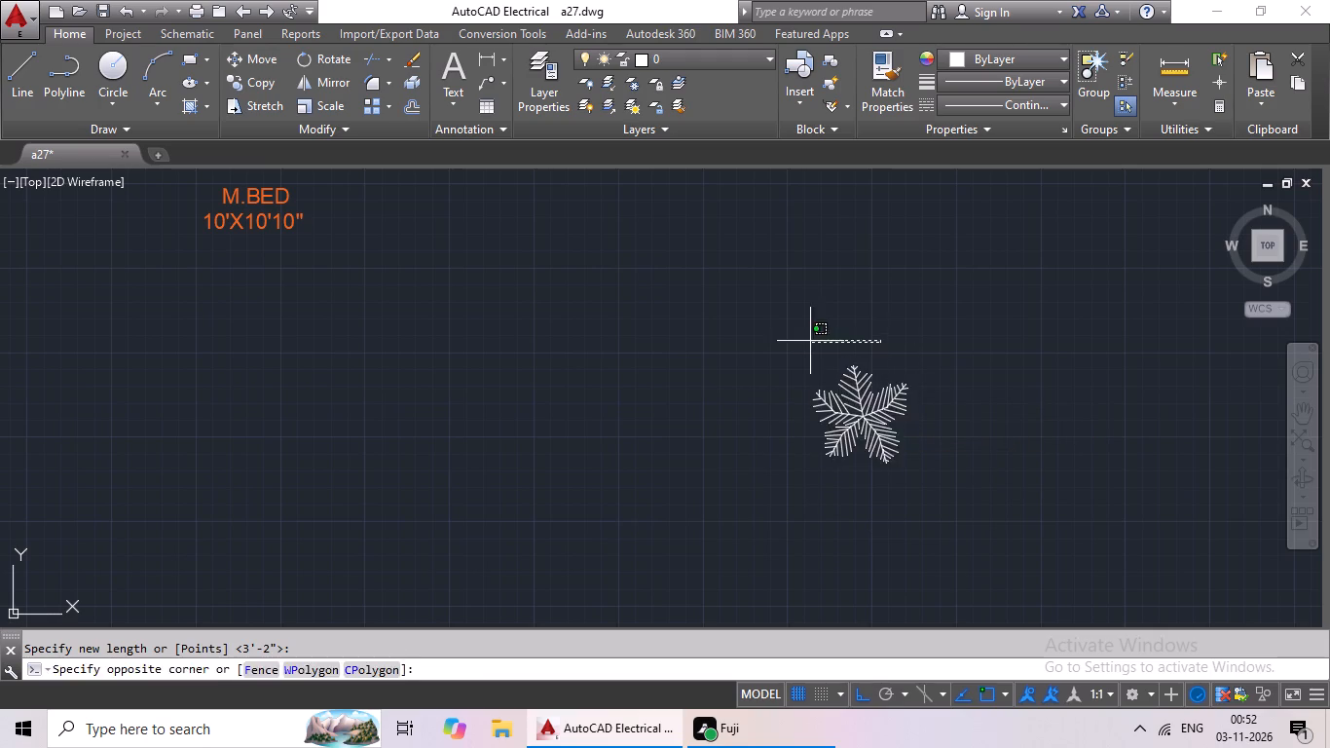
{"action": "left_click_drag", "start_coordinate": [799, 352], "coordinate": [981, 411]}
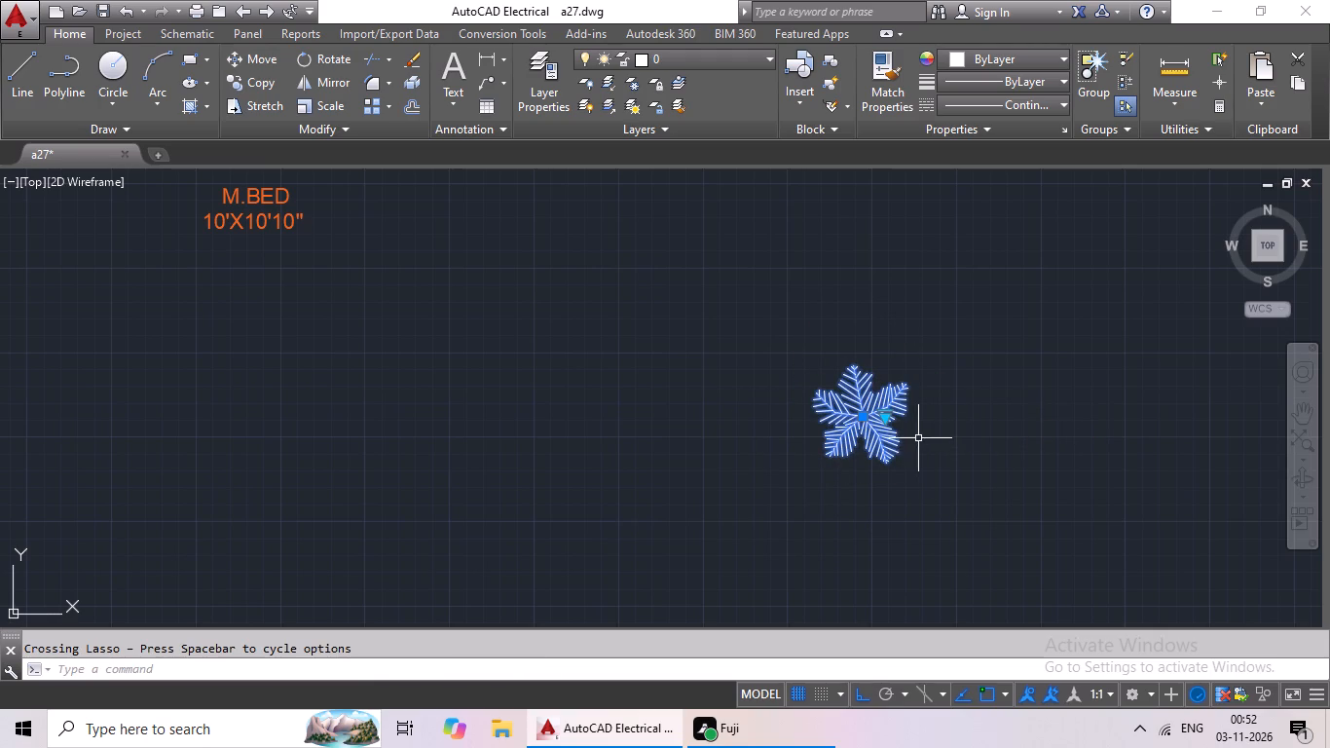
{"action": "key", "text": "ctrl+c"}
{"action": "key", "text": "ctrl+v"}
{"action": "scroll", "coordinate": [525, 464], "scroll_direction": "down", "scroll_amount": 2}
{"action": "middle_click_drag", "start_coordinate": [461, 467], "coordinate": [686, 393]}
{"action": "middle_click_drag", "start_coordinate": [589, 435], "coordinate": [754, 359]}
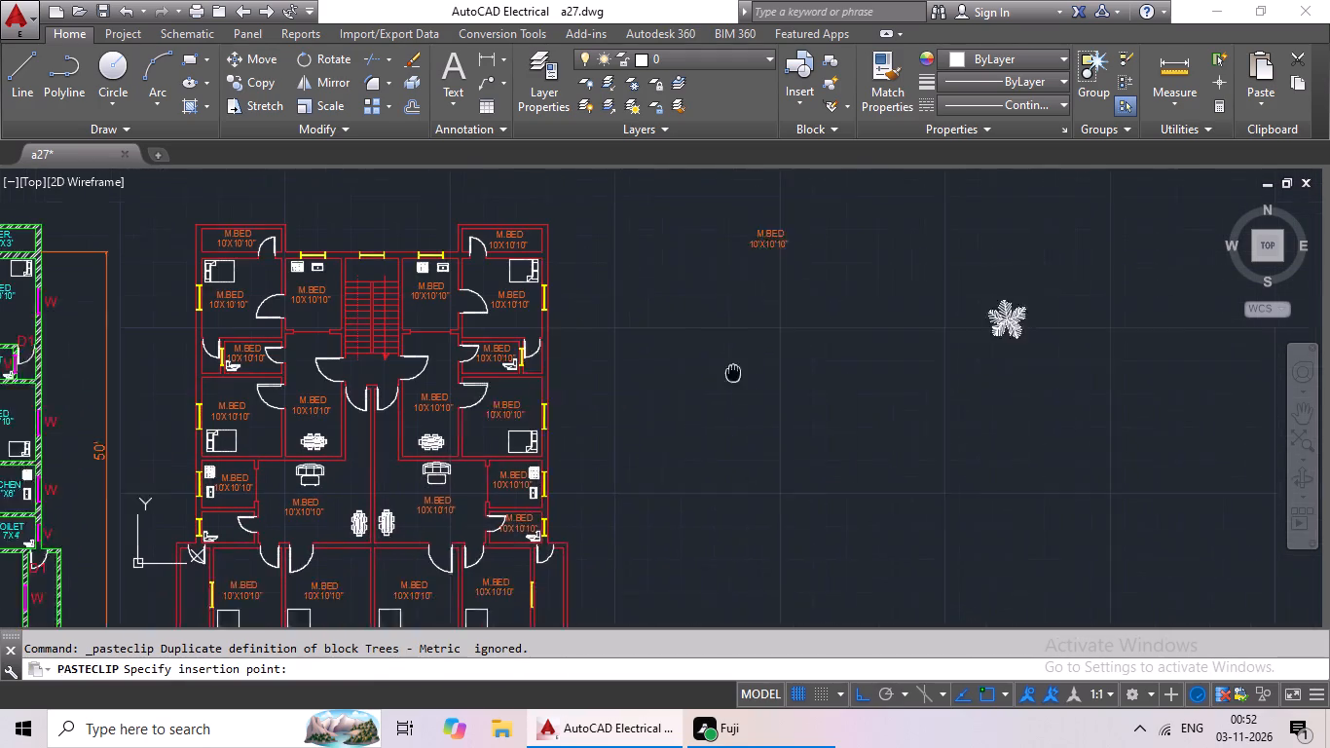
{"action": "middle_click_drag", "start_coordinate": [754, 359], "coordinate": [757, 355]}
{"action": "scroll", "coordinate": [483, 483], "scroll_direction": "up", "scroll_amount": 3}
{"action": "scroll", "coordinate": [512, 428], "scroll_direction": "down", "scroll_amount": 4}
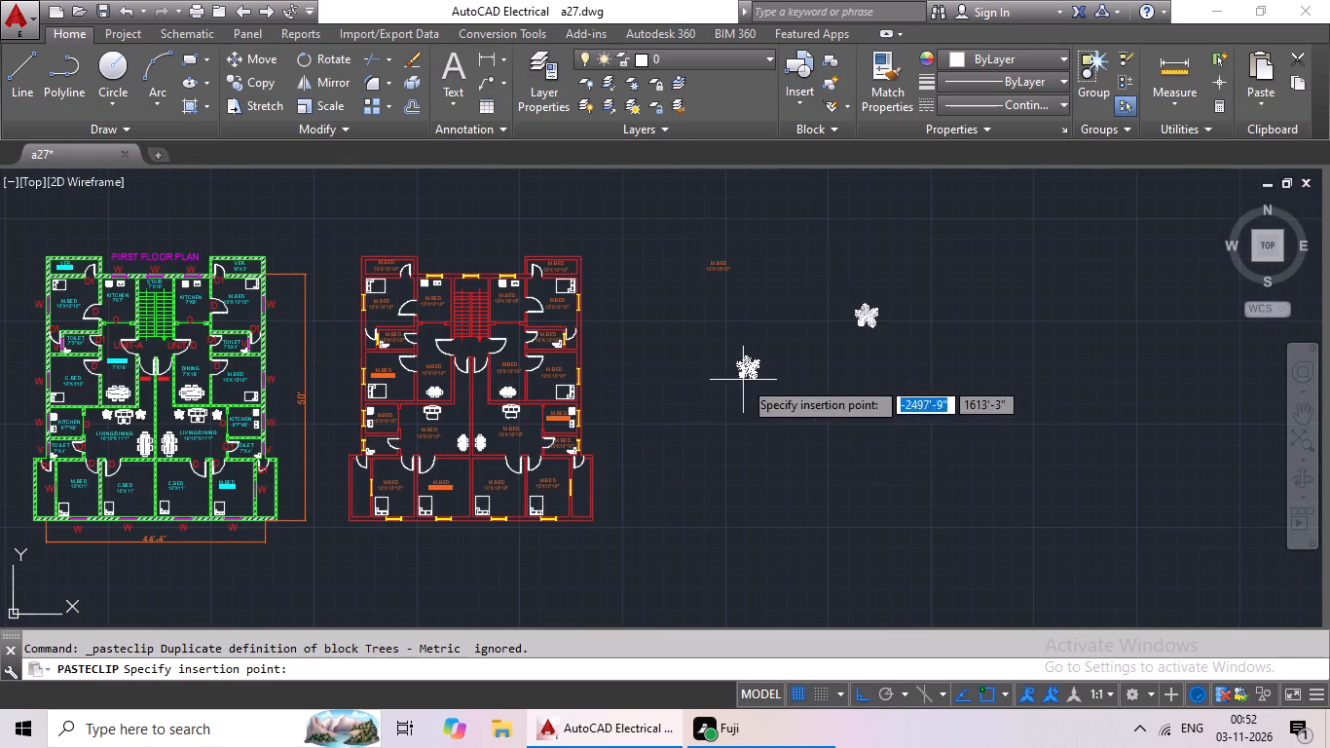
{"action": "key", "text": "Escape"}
Scale the loose tree block down again to a leaf-tip span of about 4'-3", using its current span as the reference length.
{"action": "scroll", "coordinate": [877, 315], "scroll_direction": "up", "scroll_amount": 4}
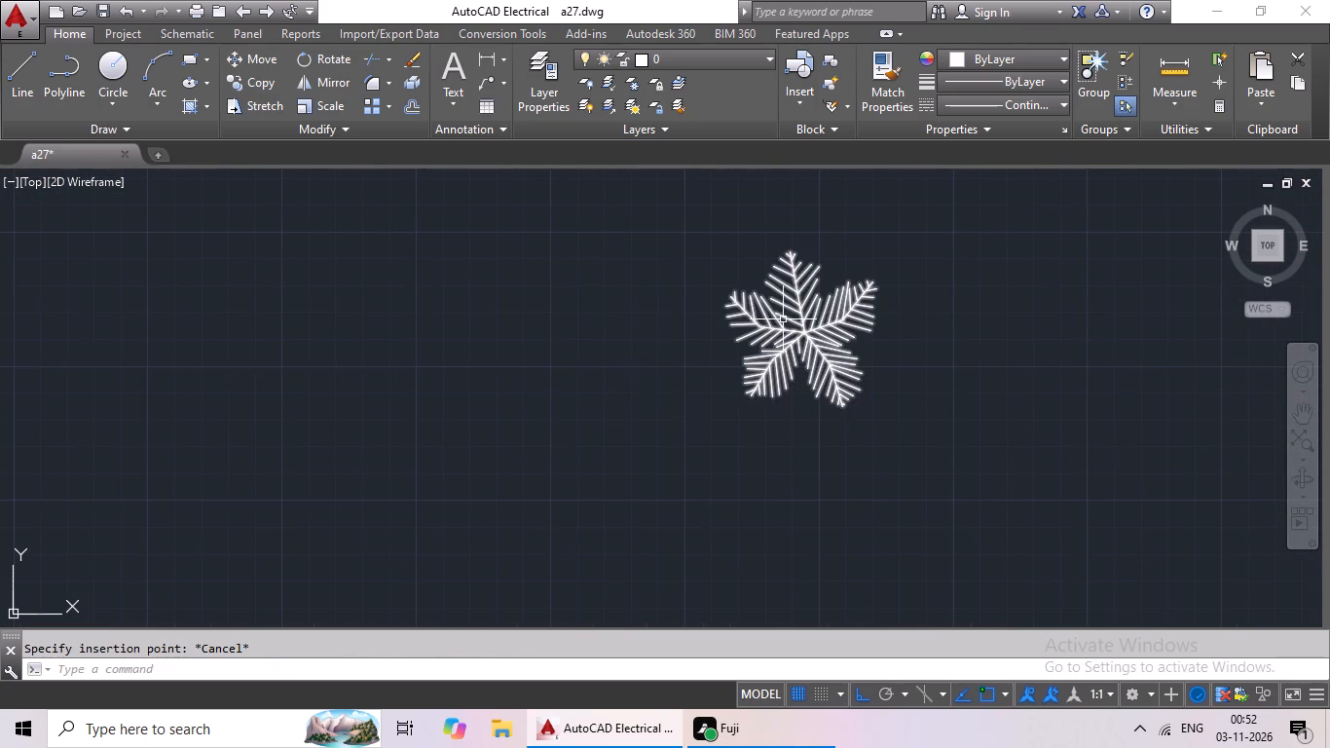
{"action": "left_click", "coordinate": [782, 320]}
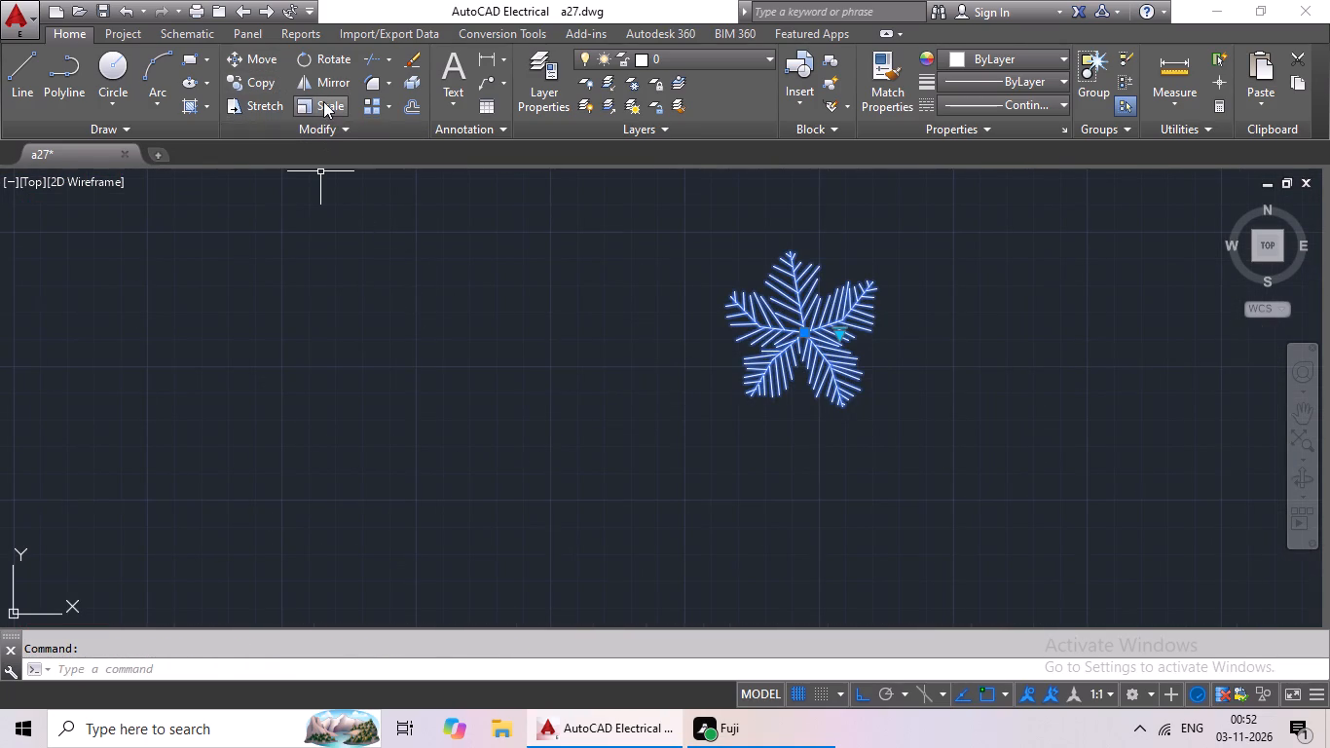
{"action": "left_click", "coordinate": [323, 101]}
{"action": "left_click", "coordinate": [734, 308]}
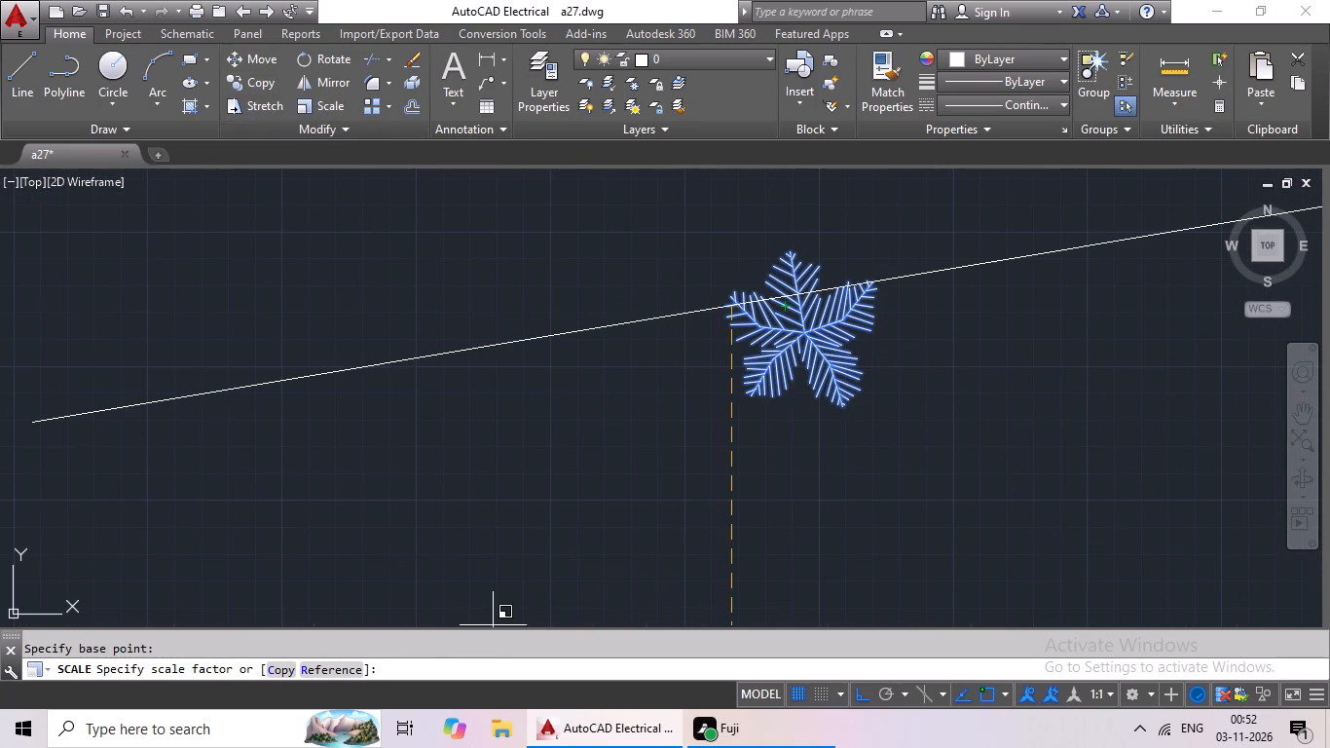
{"action": "left_click", "coordinate": [337, 668]}
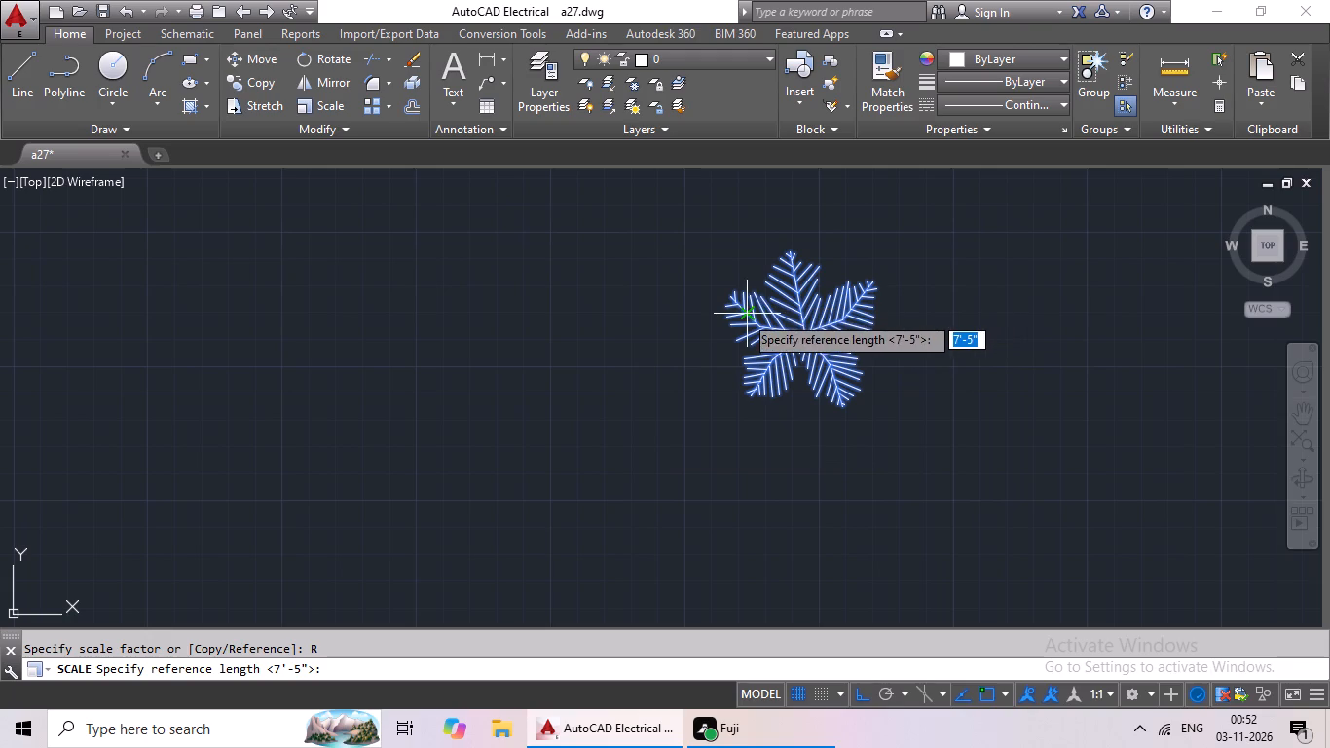
{"action": "left_click", "coordinate": [735, 309]}
{"action": "left_click", "coordinate": [868, 304]}
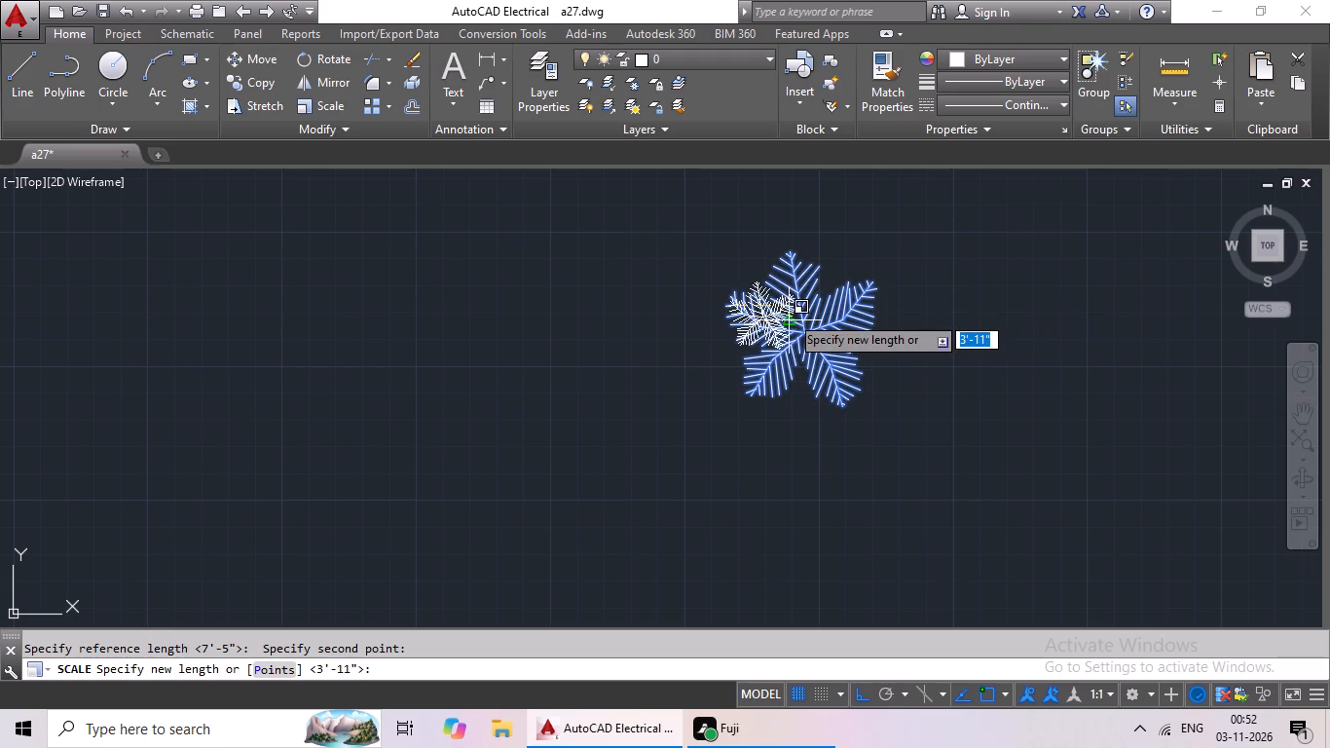
{"action": "left_click", "coordinate": [794, 315]}
Copy the resized tree block and paste it on both sides of the sofa in the east living room.
{"action": "left_click_drag", "start_coordinate": [790, 261], "coordinate": [896, 332]}
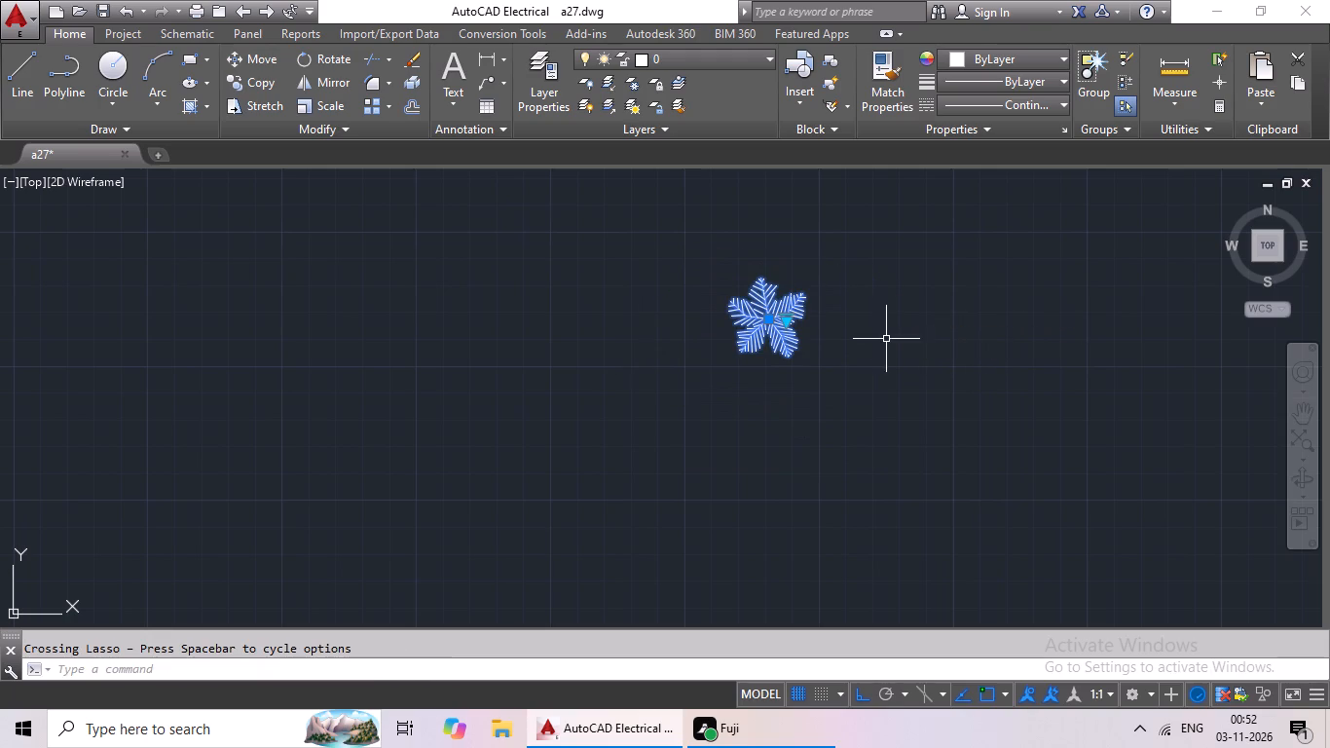
{"action": "key", "text": "ctrl+c"}
{"action": "key", "text": "ctrl+v"}
{"action": "scroll", "coordinate": [607, 386], "scroll_direction": "down", "scroll_amount": 2}
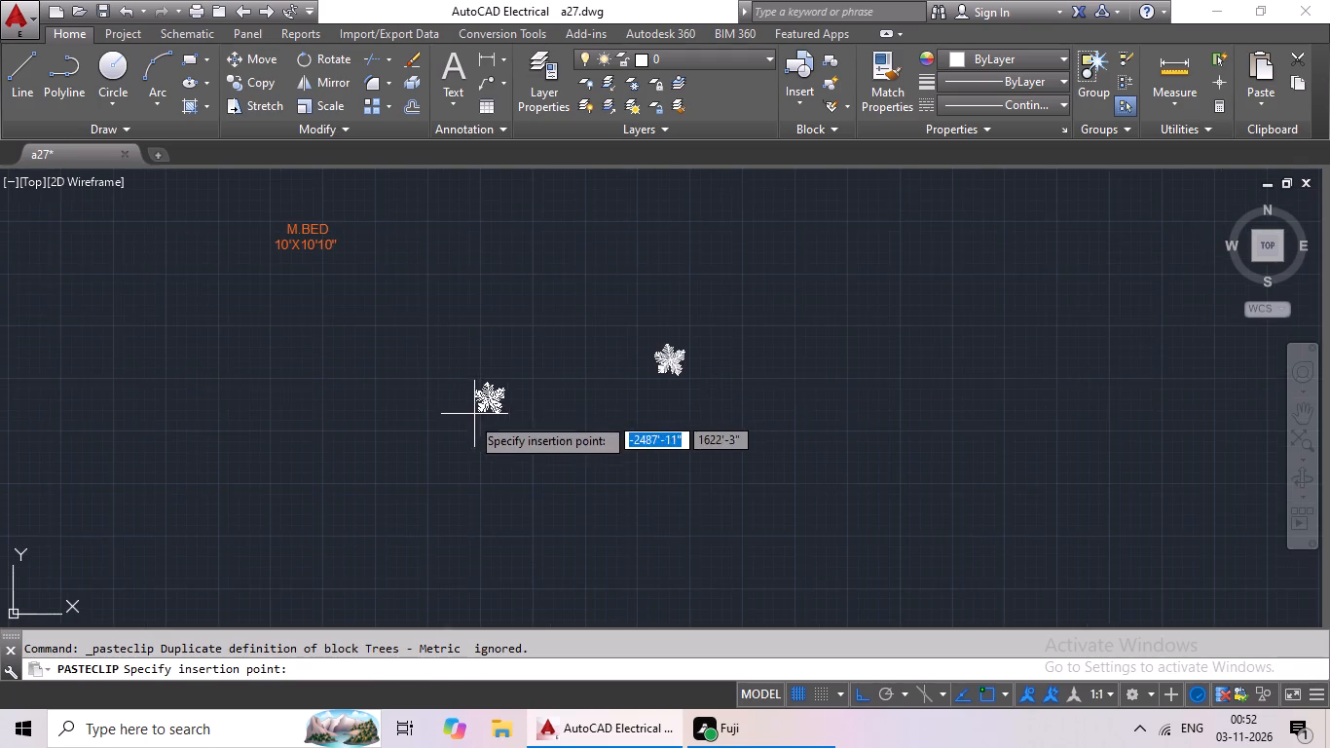
{"action": "middle_click_drag", "start_coordinate": [469, 416], "coordinate": [737, 318]}
{"action": "middle_click_drag", "start_coordinate": [323, 539], "coordinate": [656, 505]}
{"action": "scroll", "coordinate": [409, 488], "scroll_direction": "up", "scroll_amount": 3}
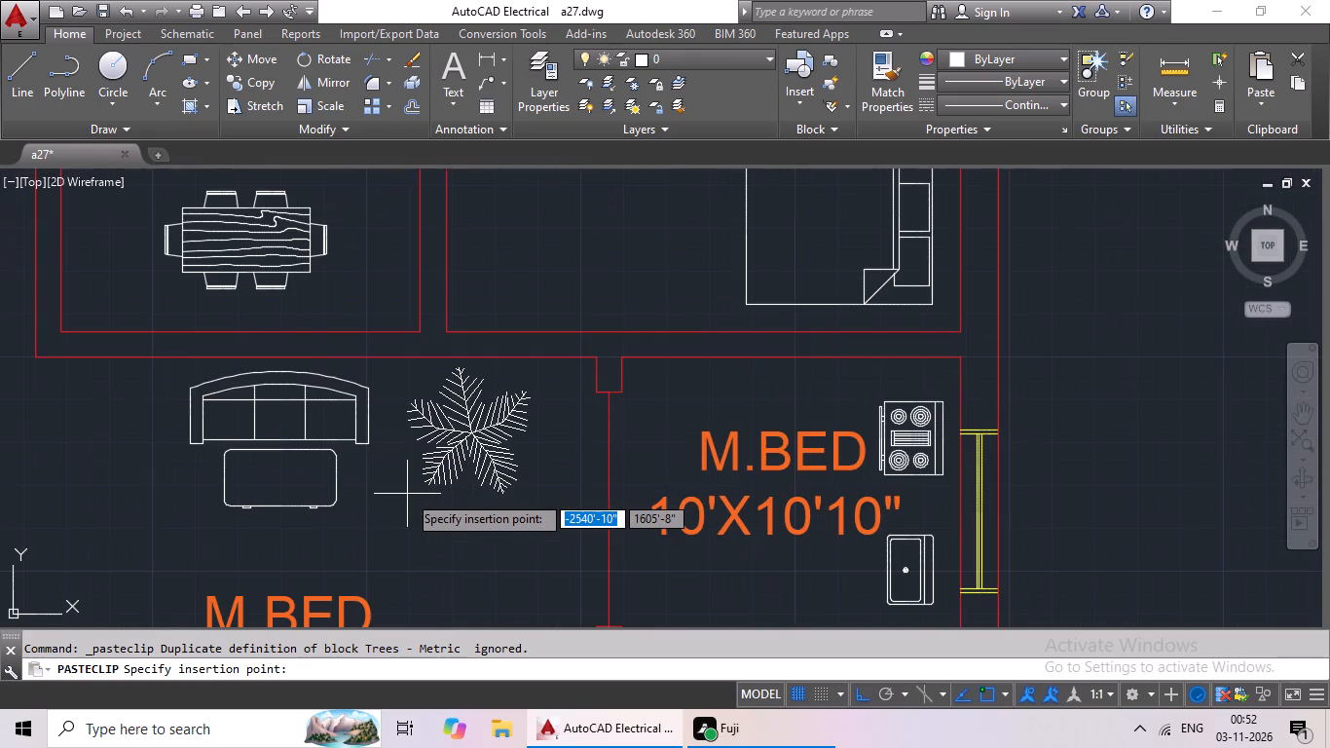
{"action": "left_click", "coordinate": [409, 488]}
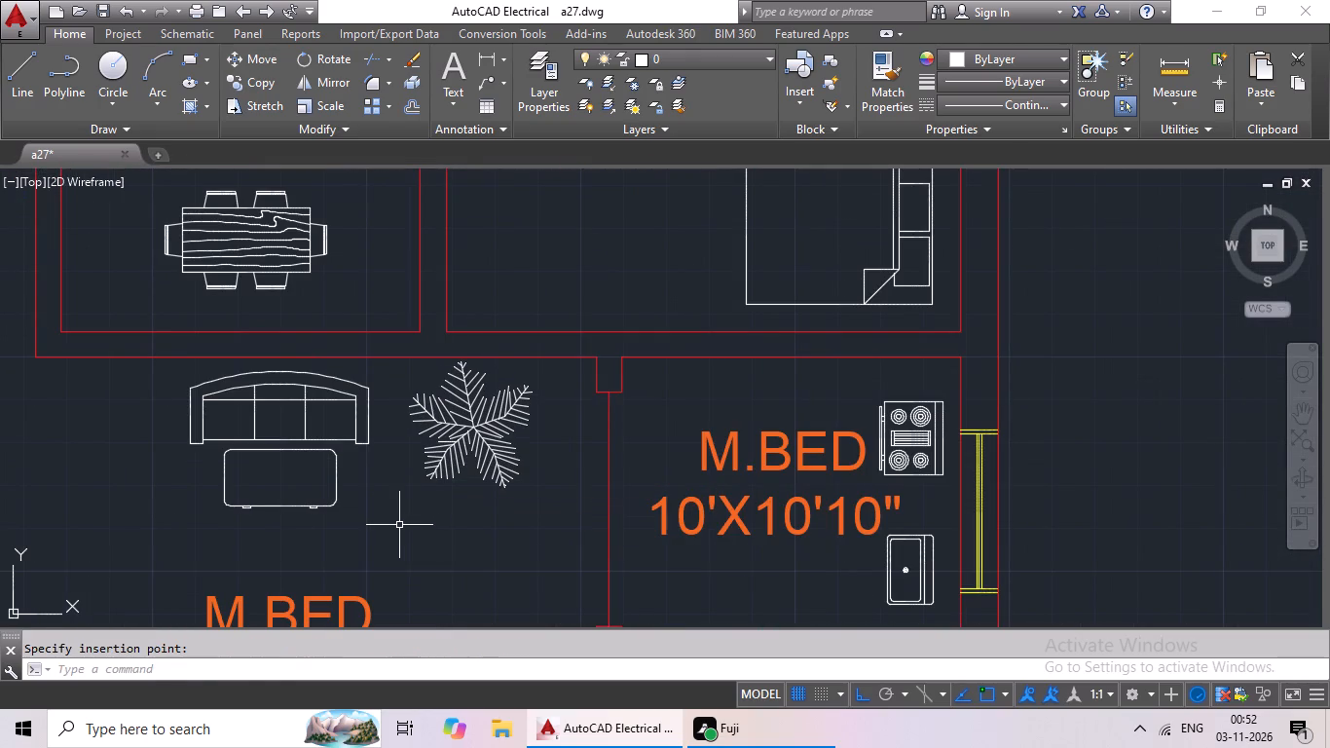
{"action": "key", "text": "ctrl+v"}
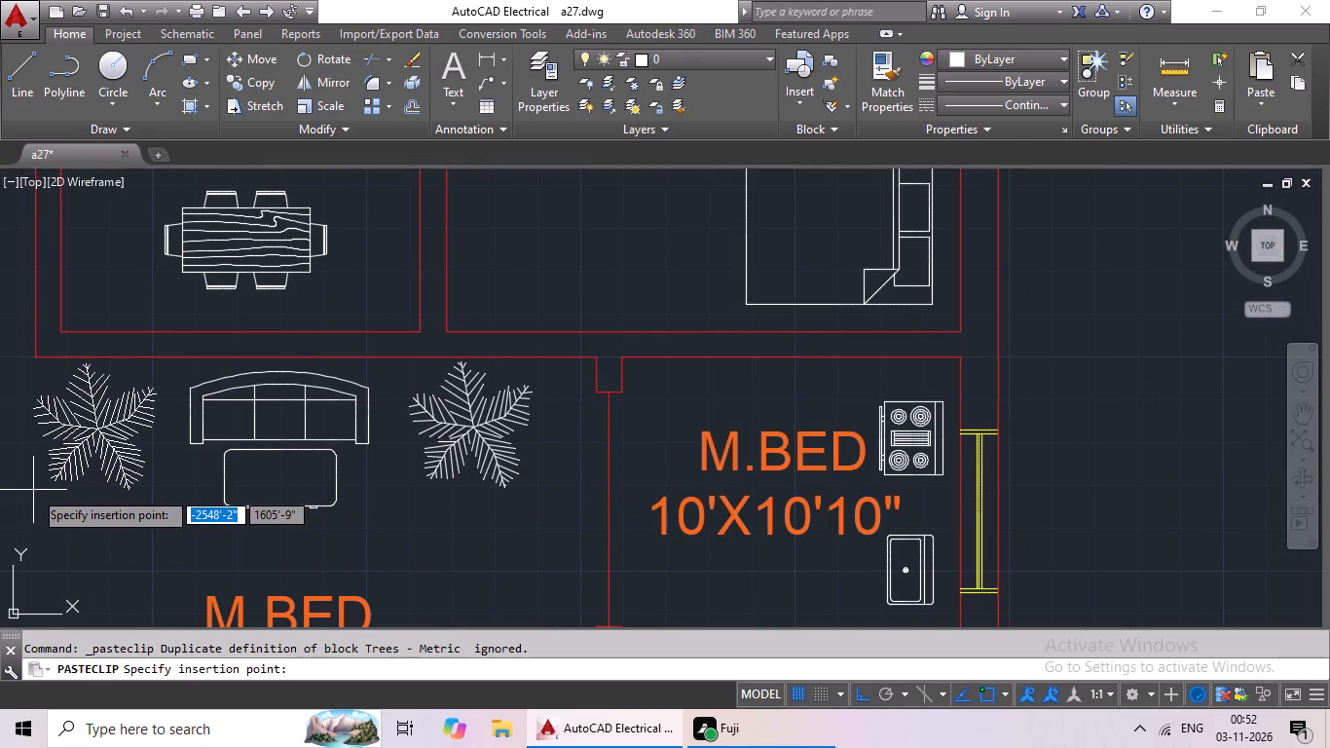
{"action": "left_click", "coordinate": [33, 494]}
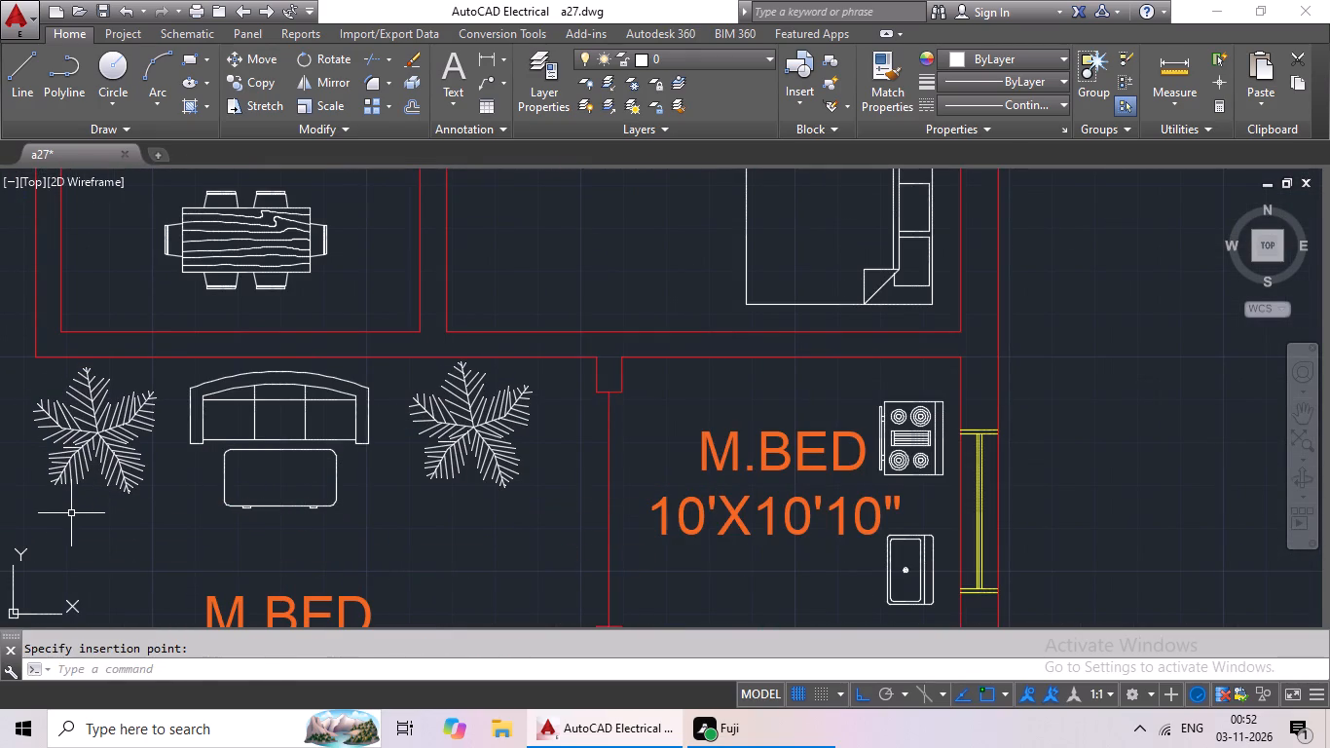
Paste copies of the tree block on both sides of the sofa in the west living room.
{"action": "key", "text": "ctrl+v"}
{"action": "scroll", "coordinate": [168, 528], "scroll_direction": "down", "scroll_amount": 1, "text": "ctrl"}
{"action": "middle_click_drag", "start_coordinate": [130, 564], "coordinate": [467, 528]}
{"action": "middle_click_drag", "start_coordinate": [298, 546], "coordinate": [558, 519]}
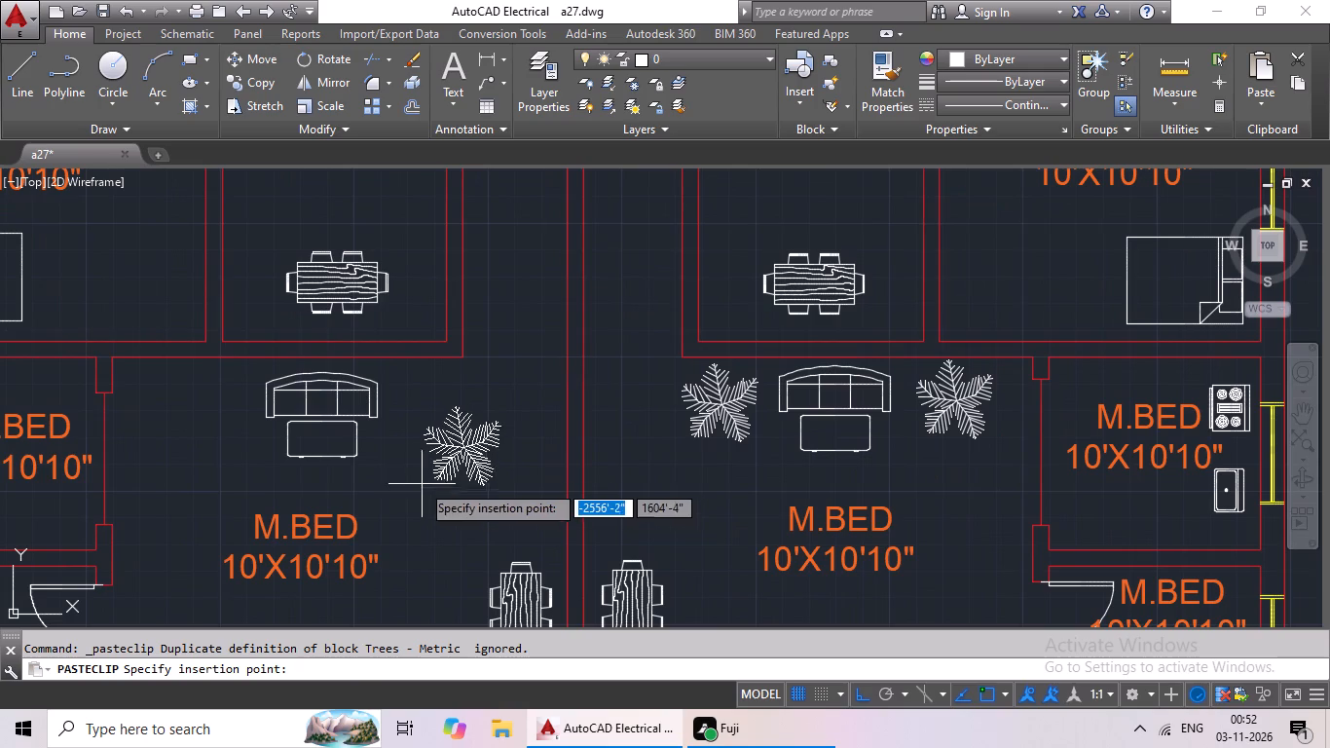
{"action": "left_click", "coordinate": [385, 446]}
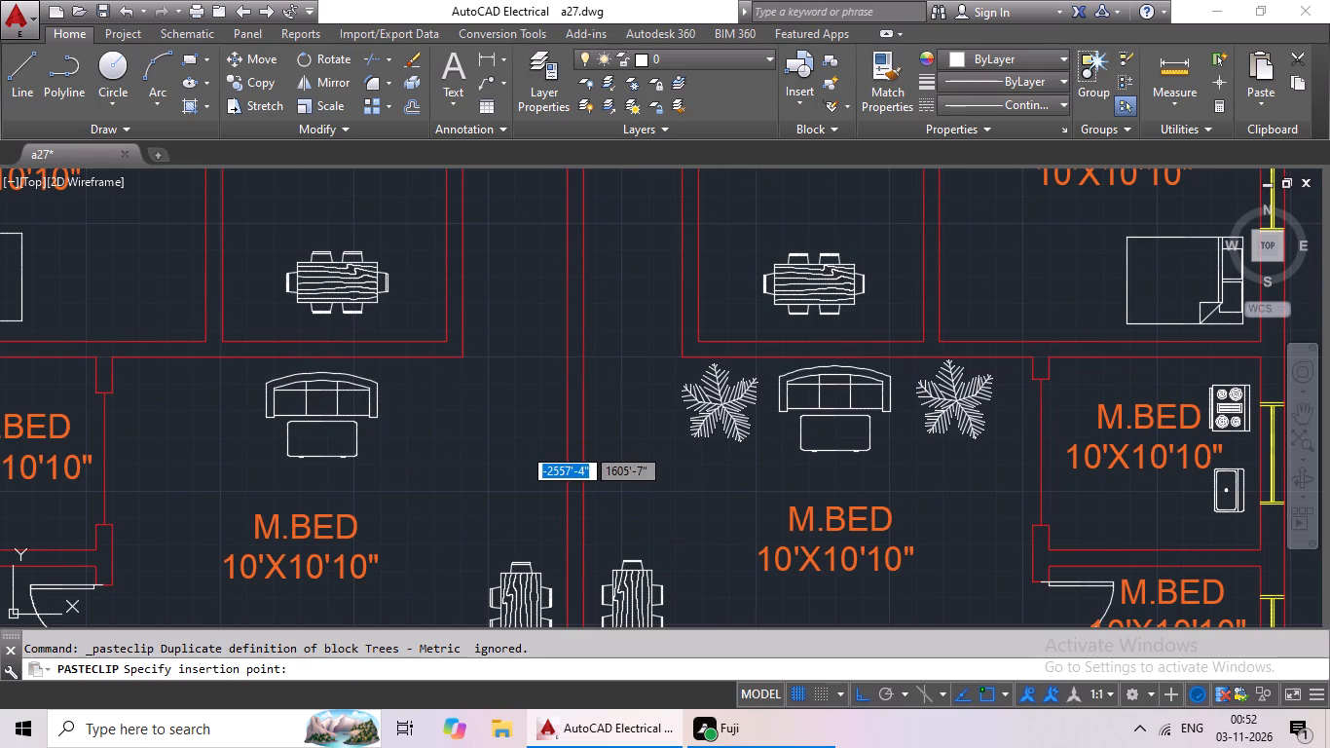
{"action": "key", "text": "ctrl+v"}
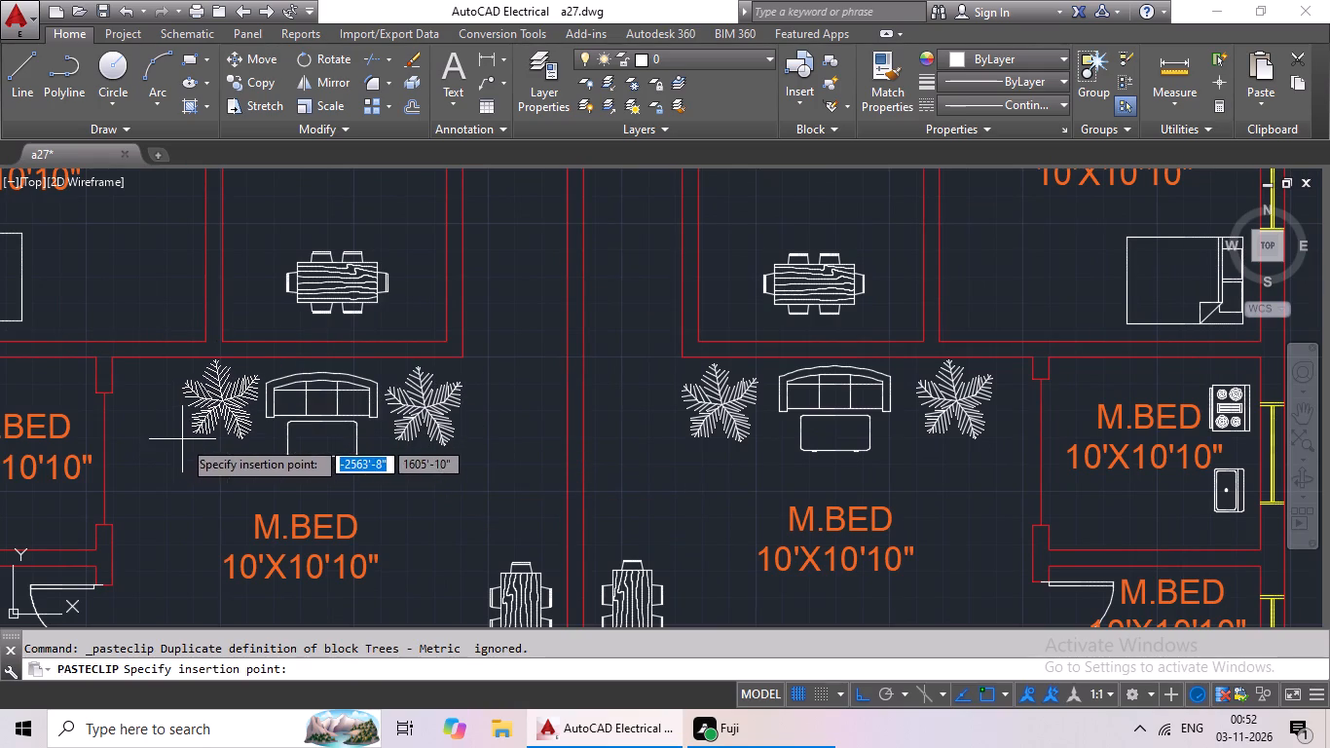
{"action": "left_click", "coordinate": [182, 439]}
Scale the loose tree block down to slightly under half its size, using its leaf-tip span as the reference length.
{"action": "scroll", "coordinate": [583, 433], "scroll_direction": "down", "scroll_amount": 1}
{"action": "middle_click_drag", "start_coordinate": [866, 426], "coordinate": [326, 430]}
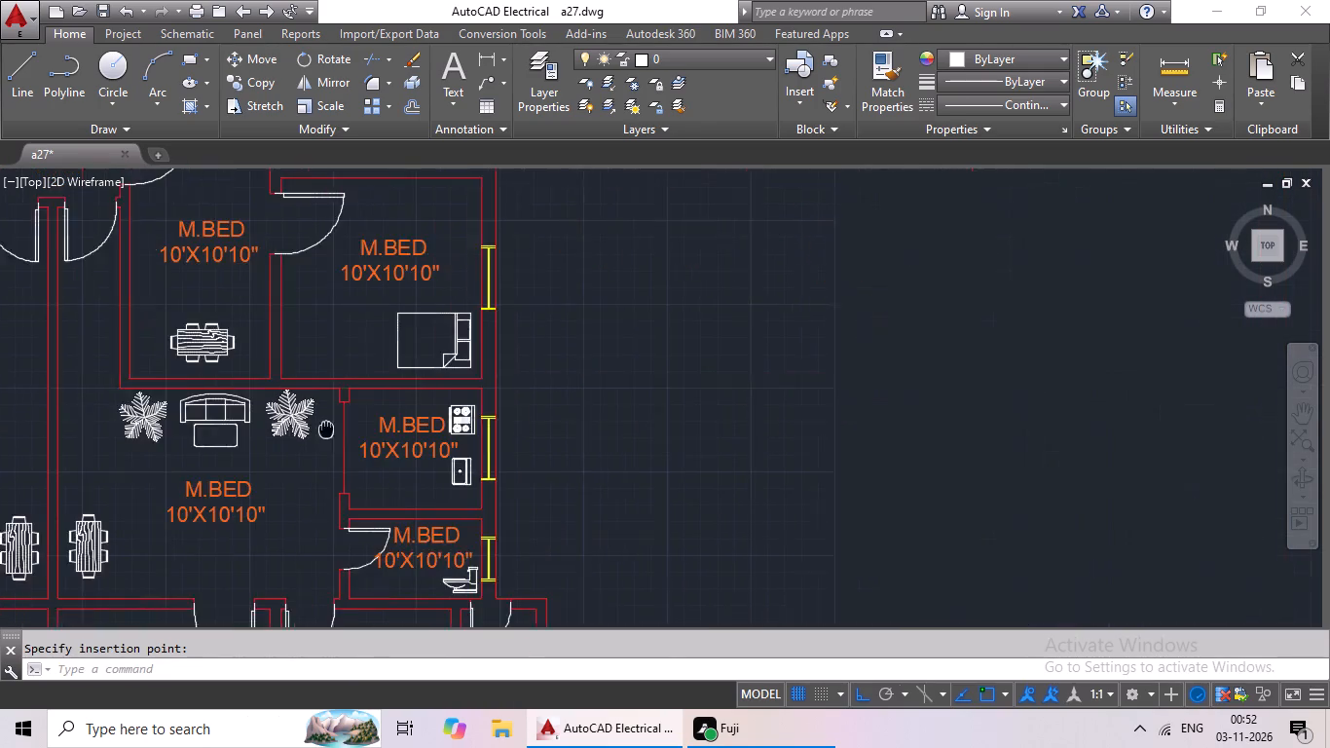
{"action": "scroll", "coordinate": [748, 375], "scroll_direction": "down", "scroll_amount": 2}
{"action": "middle_click_drag", "start_coordinate": [961, 374], "coordinate": [687, 481]}
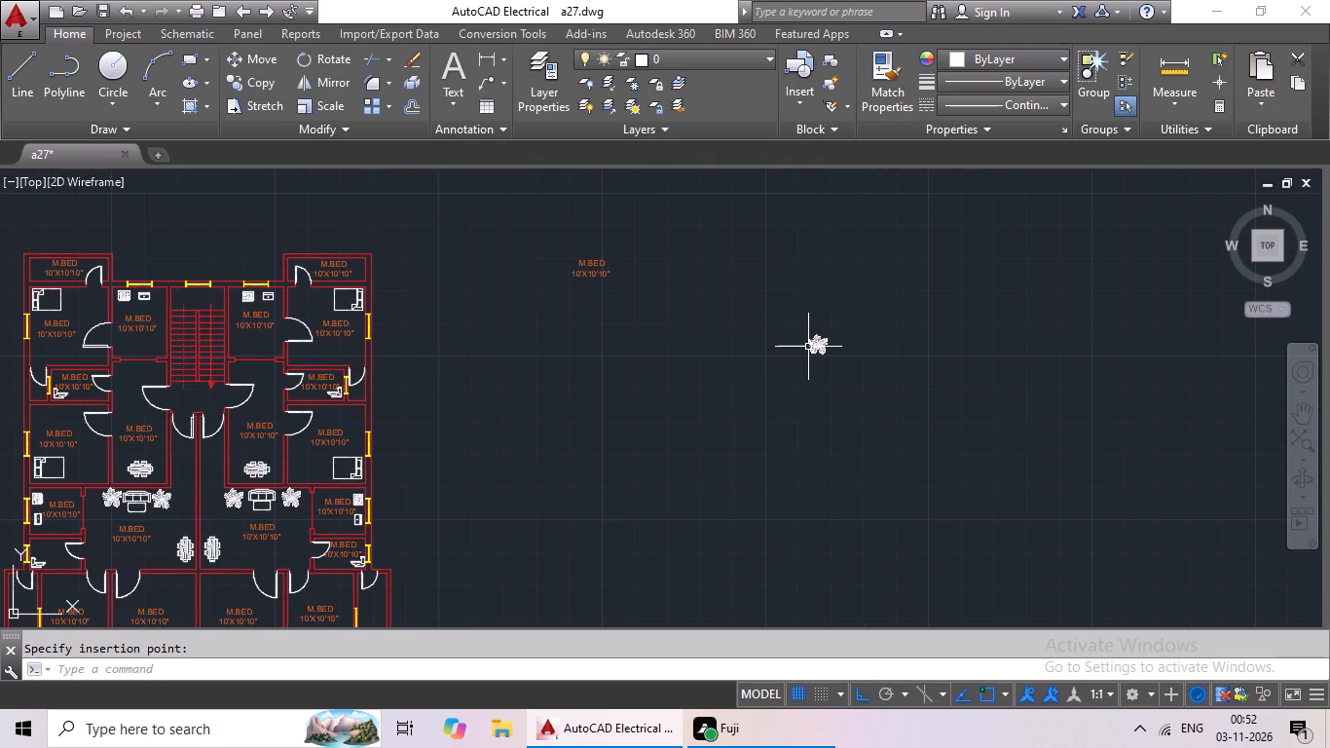
{"action": "left_click", "coordinate": [809, 347]}
{"action": "middle_click_drag", "start_coordinate": [905, 310], "coordinate": [771, 390]}
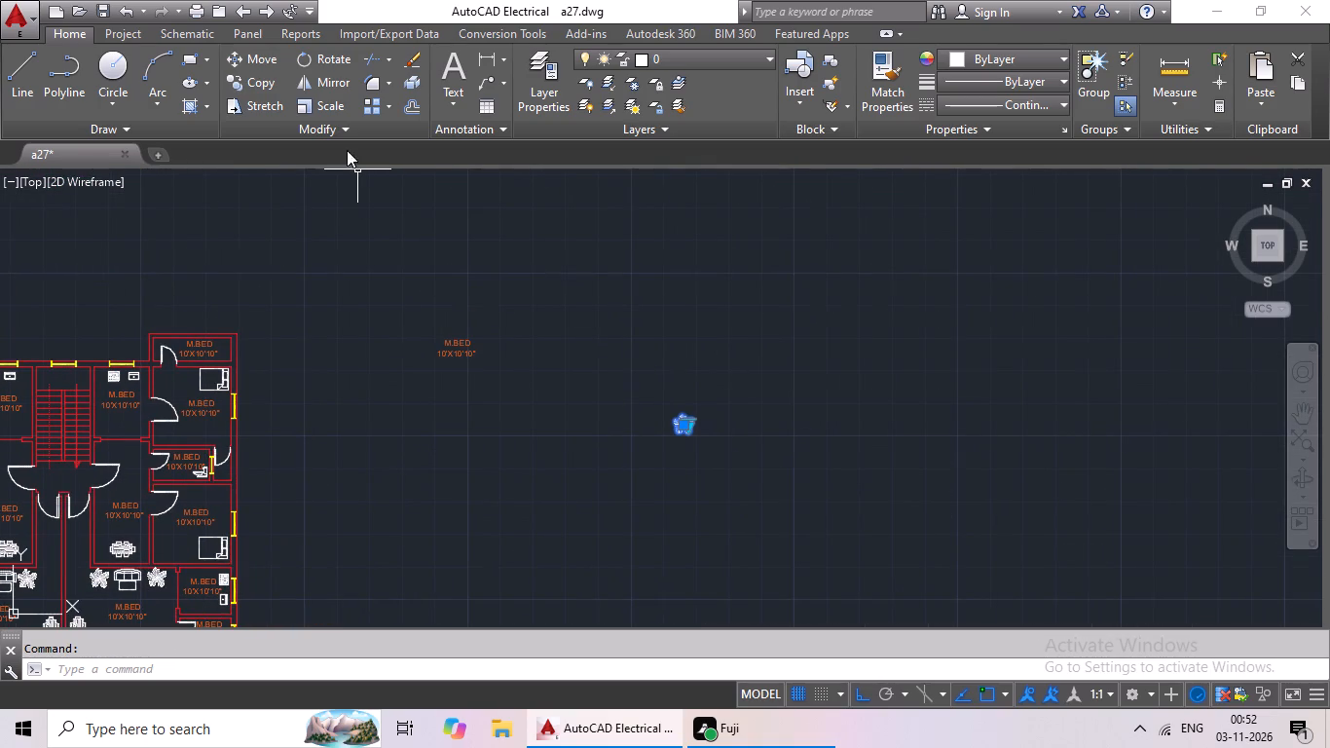
{"action": "left_click", "coordinate": [339, 110]}
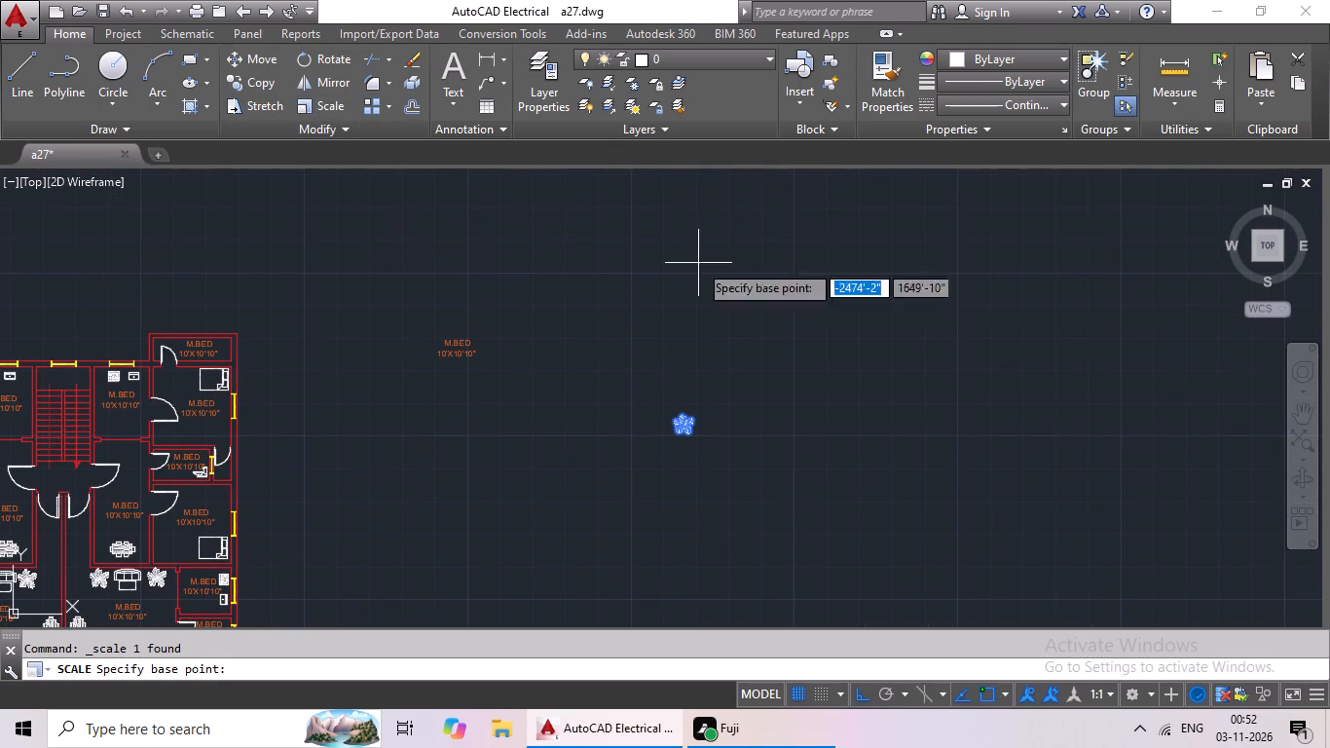
{"action": "scroll", "coordinate": [717, 369], "scroll_direction": "up", "scroll_amount": 3}
{"action": "middle_click_drag", "start_coordinate": [670, 470], "coordinate": [710, 267]}
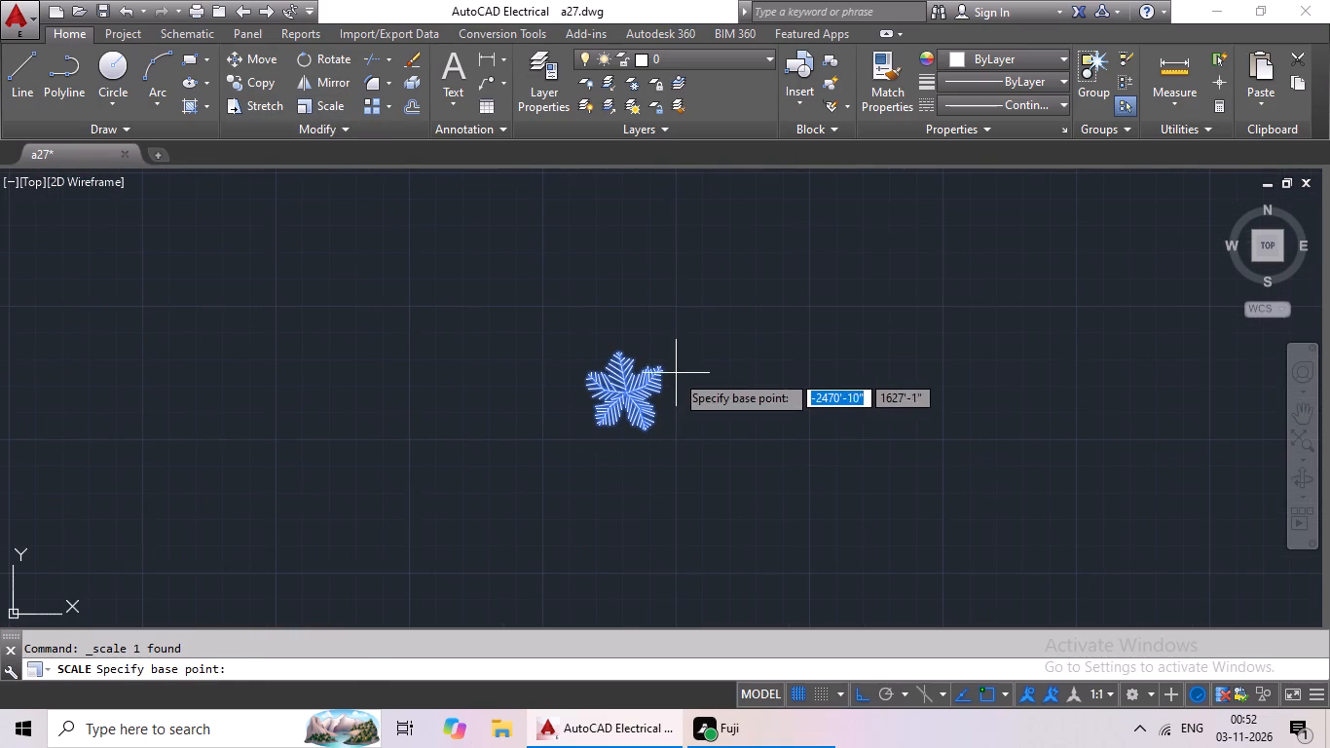
{"action": "left_click", "coordinate": [655, 373]}
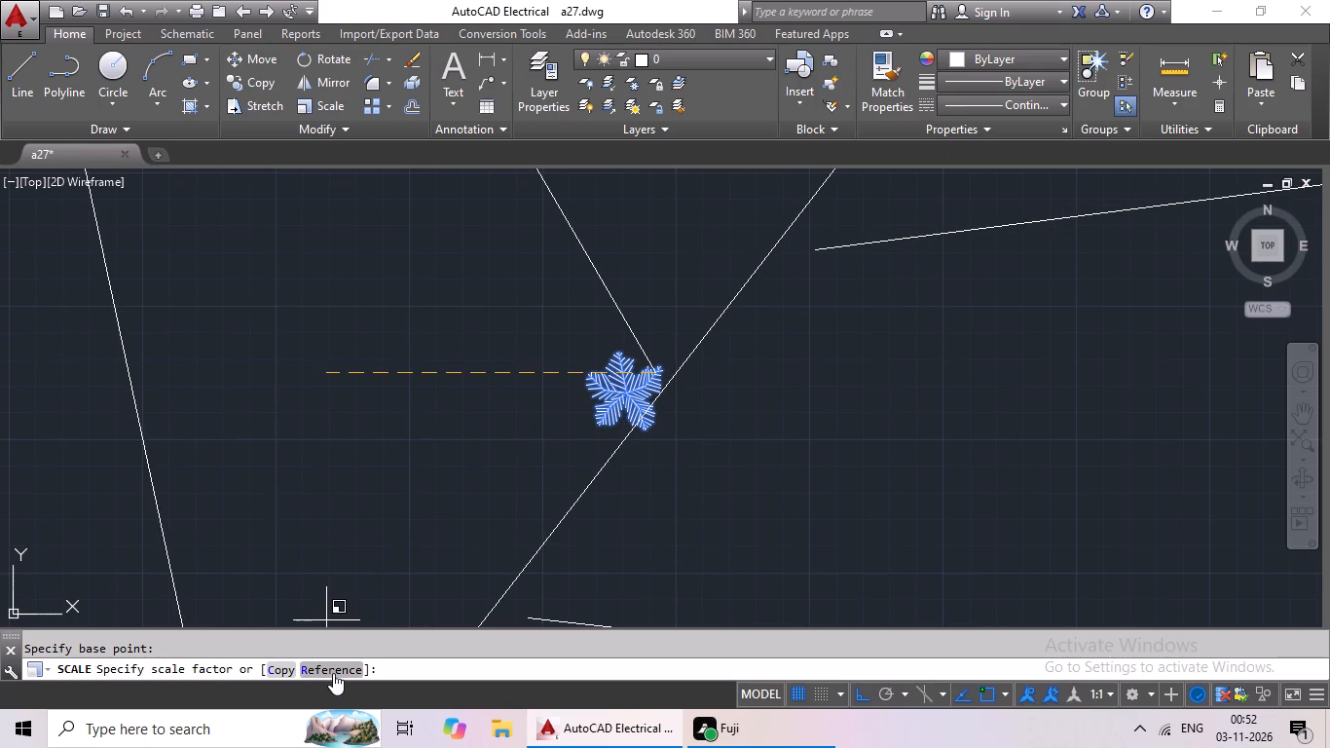
{"action": "left_click", "coordinate": [333, 673]}
{"action": "left_click", "coordinate": [586, 381]}
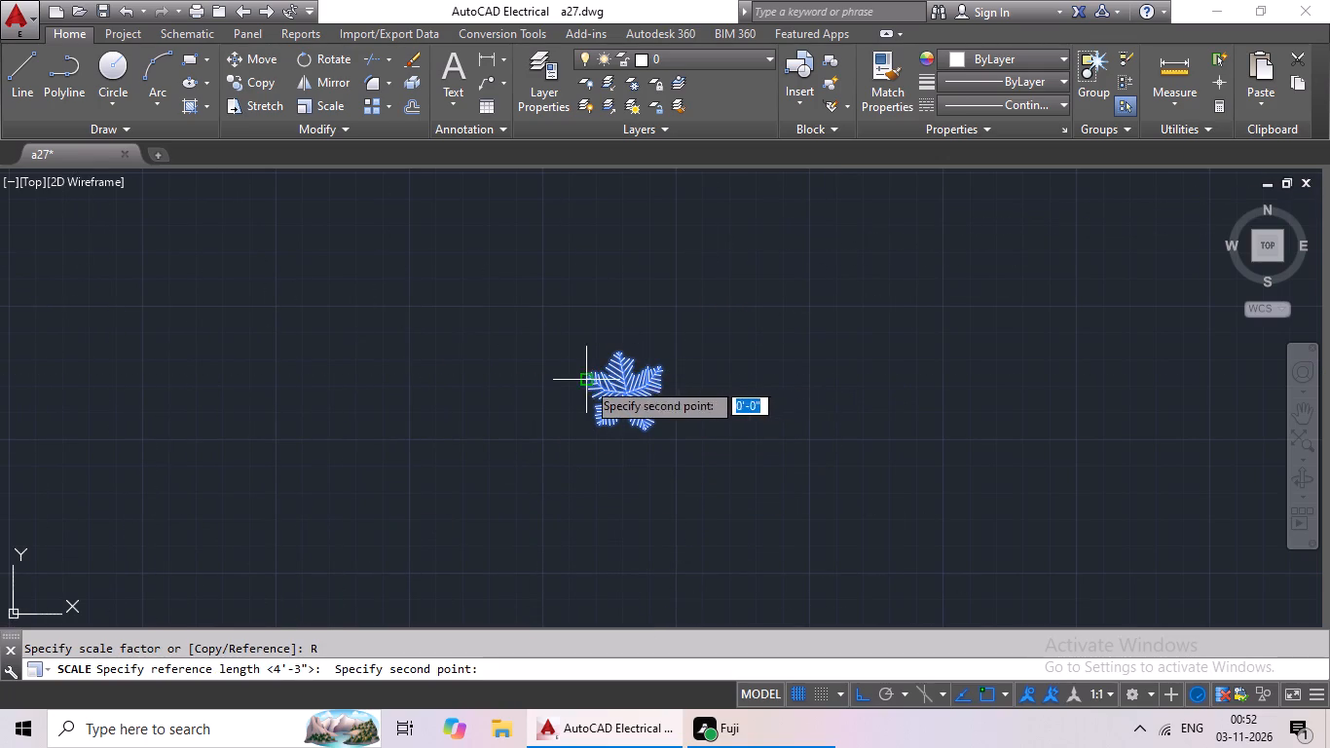
{"action": "left_click_drag", "start_coordinate": [660, 377], "coordinate": [648, 380]}
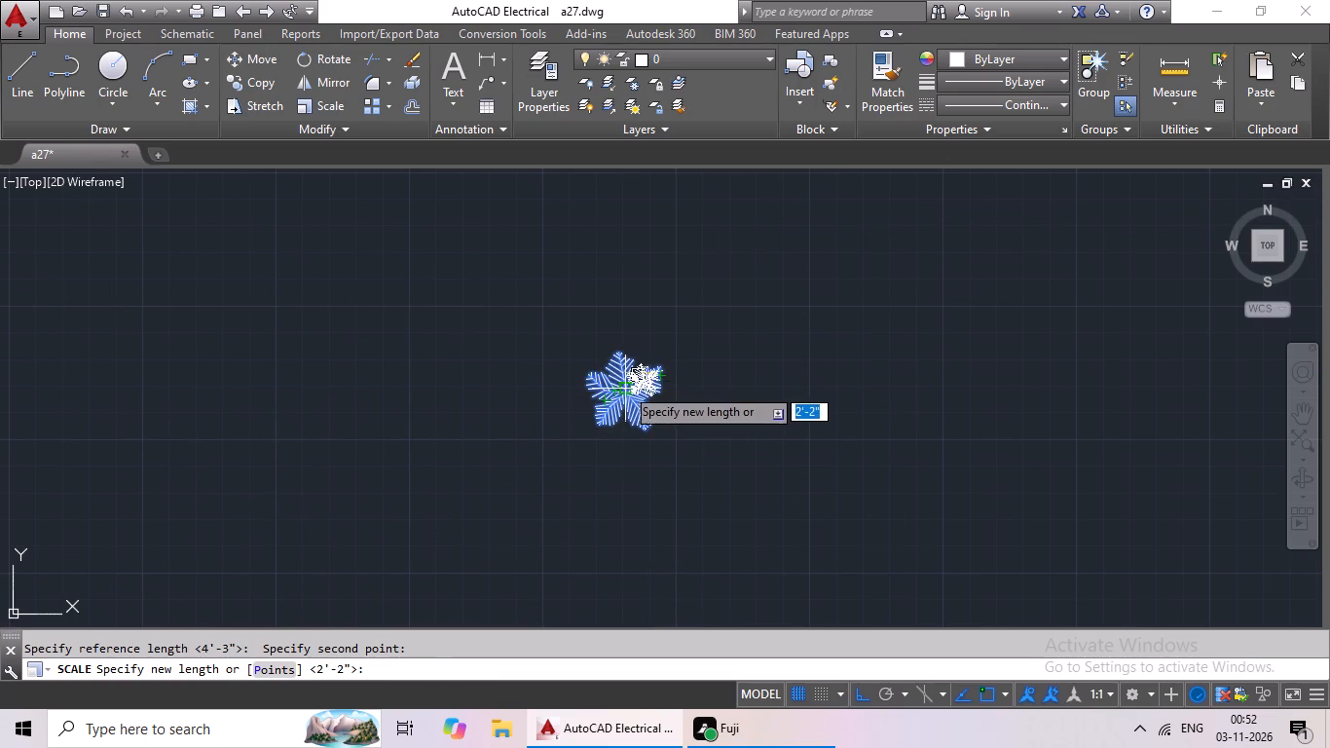
{"action": "left_click", "coordinate": [629, 383]}
Copy the smaller tree block and paste it onto the coffee table in the east living room.
{"action": "left_click_drag", "start_coordinate": [655, 315], "coordinate": [680, 387]}
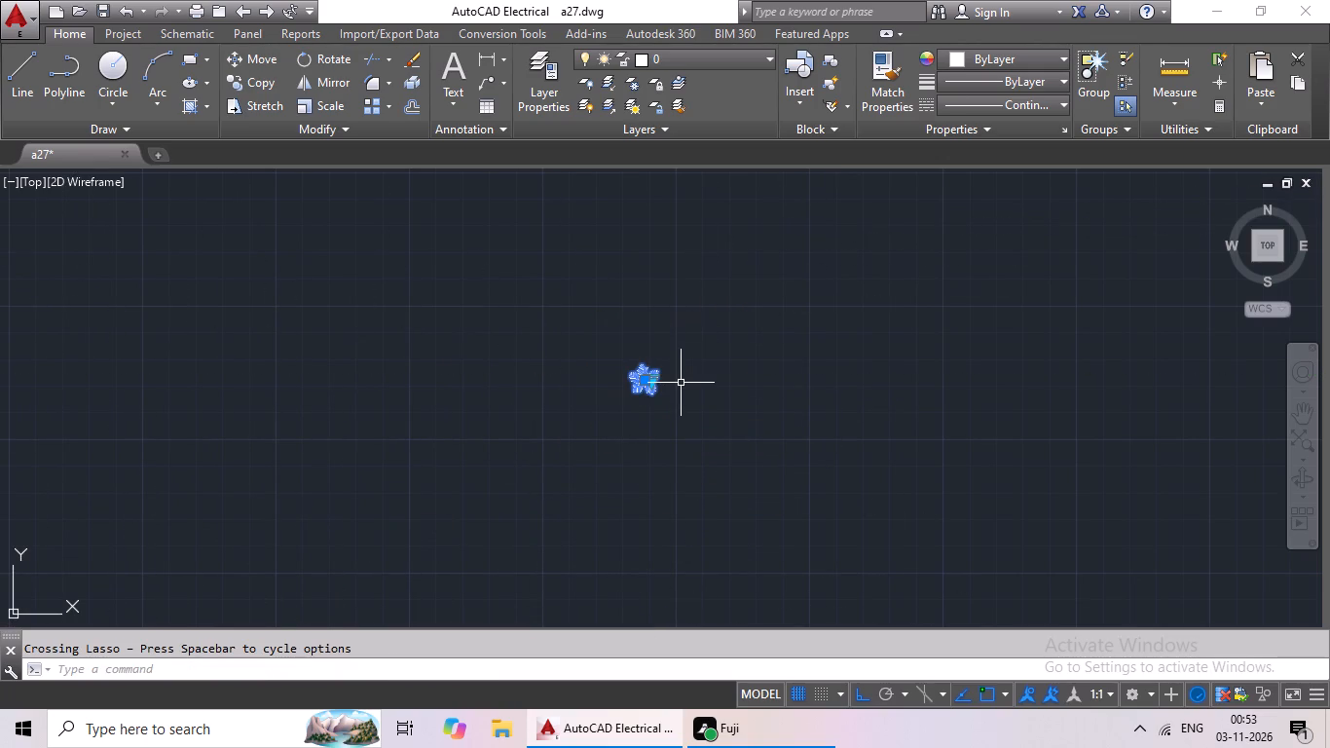
{"action": "key", "text": "ctrl+c"}
{"action": "key", "text": "ctrl+v"}
{"action": "scroll", "coordinate": [516, 448], "scroll_direction": "down", "scroll_amount": 2}
{"action": "middle_click_drag", "start_coordinate": [514, 448], "coordinate": [732, 392]}
{"action": "middle_click_drag", "start_coordinate": [430, 456], "coordinate": [578, 429]}
{"action": "middle_click_drag", "start_coordinate": [516, 446], "coordinate": [769, 416]}
{"action": "middle_click_drag", "start_coordinate": [282, 481], "coordinate": [445, 459]}
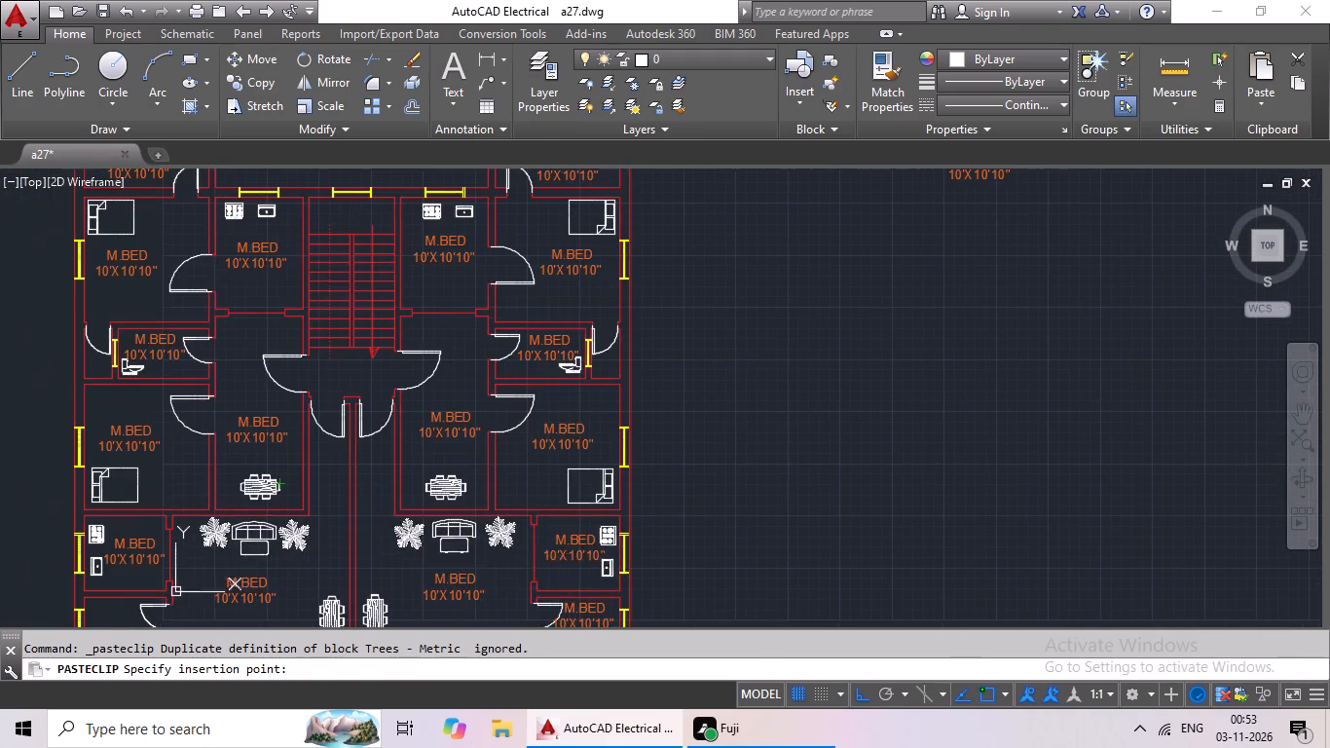
{"action": "scroll", "coordinate": [458, 547], "scroll_direction": "up", "scroll_amount": 4}
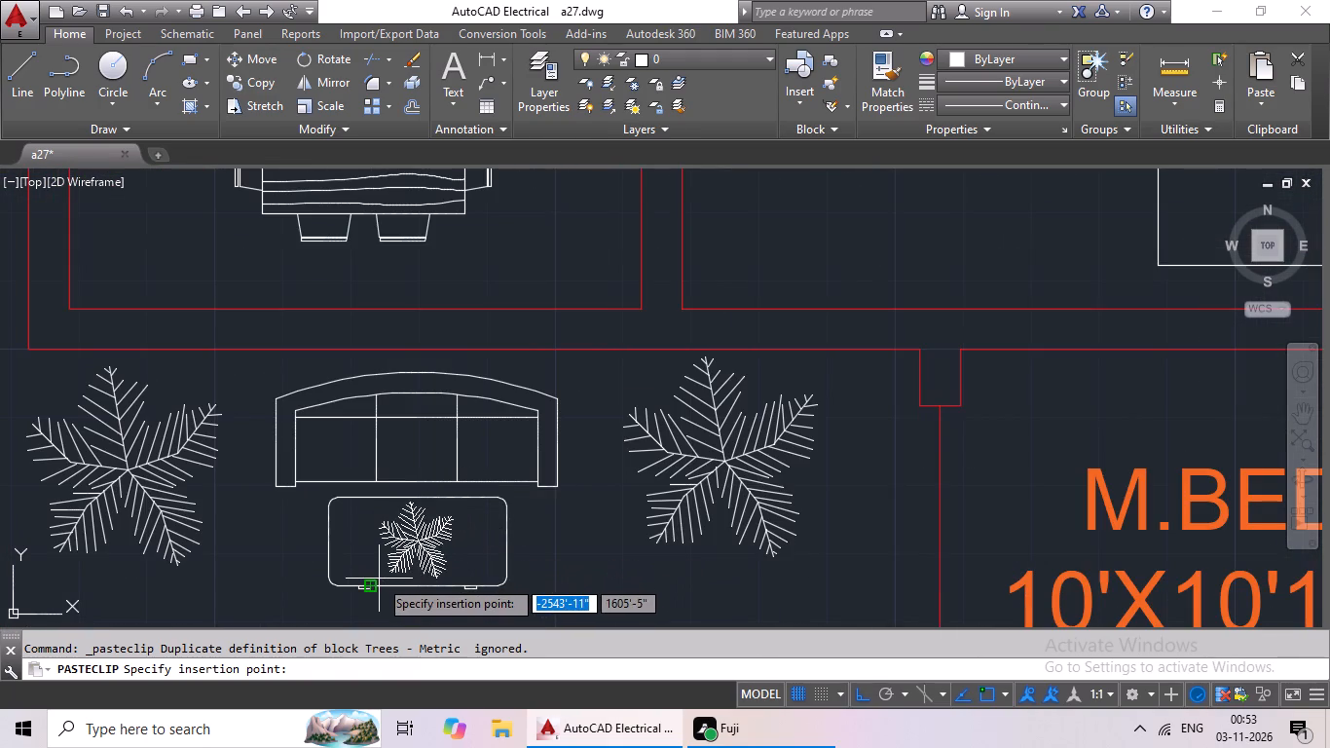
{"action": "left_click", "coordinate": [380, 579]}
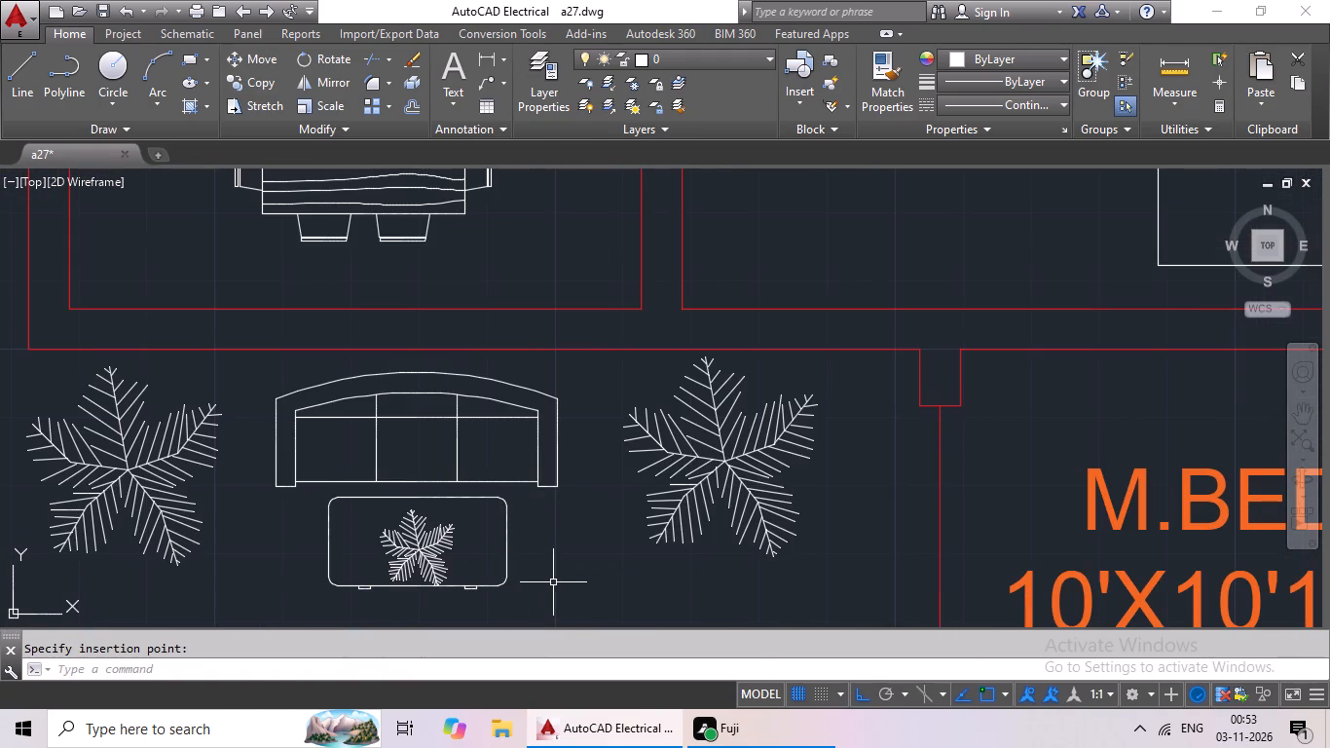
Paste a copy of the small tree block onto the coffee table in the west living room.
{"action": "key", "text": "ctrl+v"}
{"action": "scroll", "coordinate": [458, 584], "scroll_direction": "down", "scroll_amount": 2}
{"action": "middle_click_drag", "start_coordinate": [408, 590], "coordinate": [694, 459]}
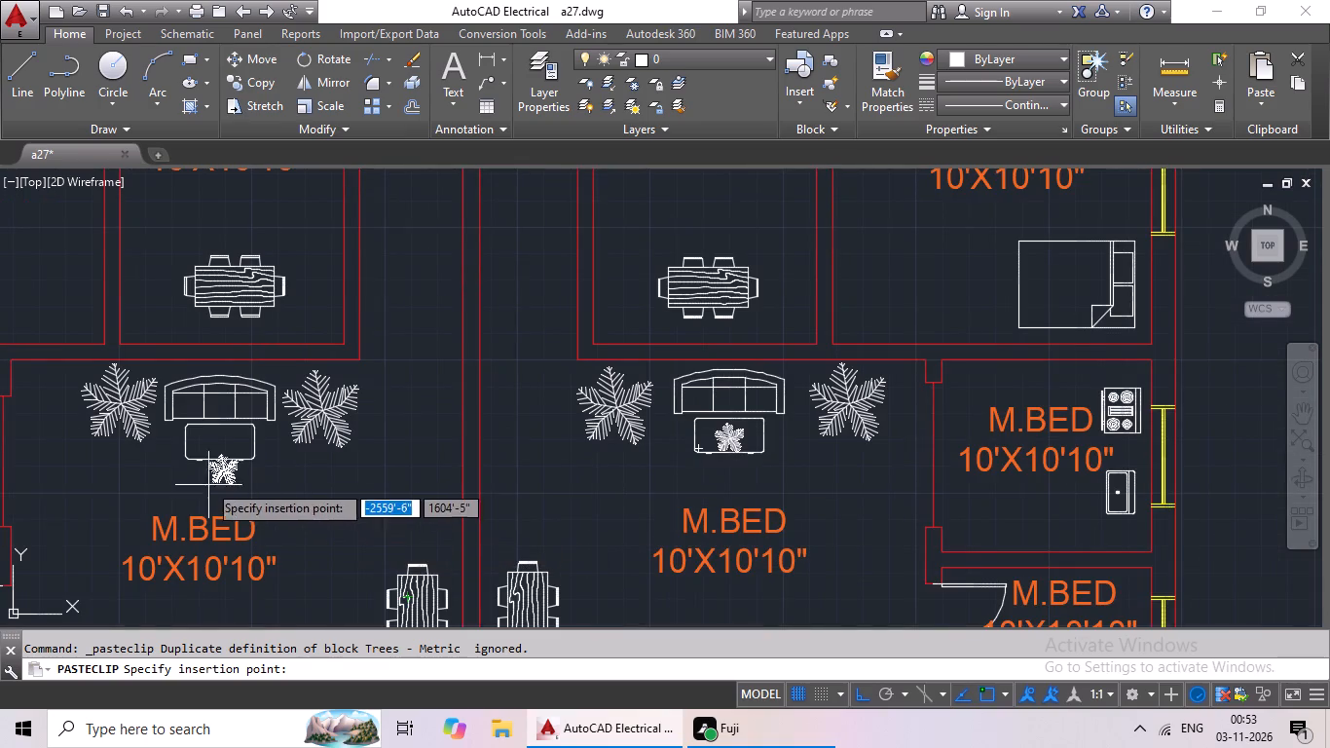
{"action": "scroll", "coordinate": [203, 457], "scroll_direction": "up", "scroll_amount": 4}
{"action": "left_click", "coordinate": [199, 459]}
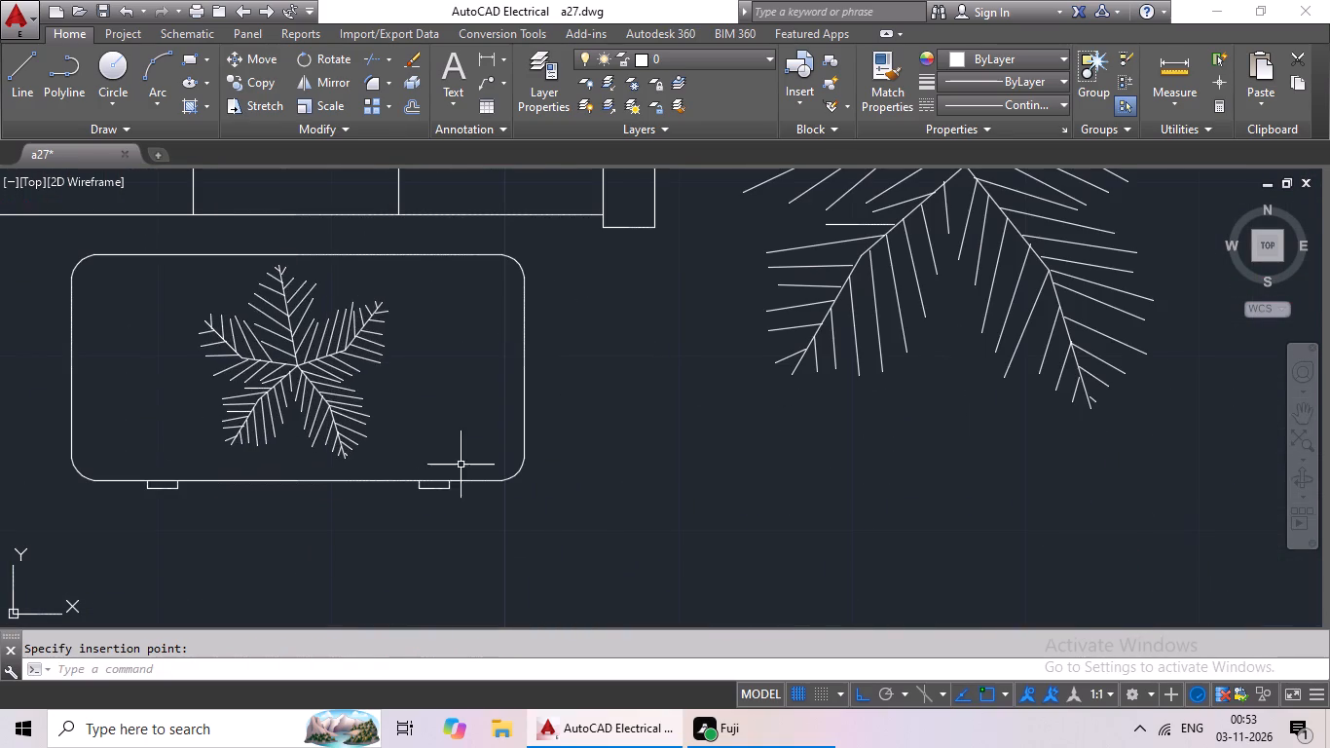
Erase the leftover small tree block standing outside the red floor plan.
{"action": "scroll", "coordinate": [471, 465], "scroll_direction": "down", "scroll_amount": 3}
{"action": "scroll", "coordinate": [588, 490], "scroll_direction": "down", "scroll_amount": 1}
{"action": "middle_click_drag", "start_coordinate": [613, 503], "coordinate": [579, 393]}
{"action": "scroll", "coordinate": [673, 445], "scroll_direction": "down", "scroll_amount": 1}
{"action": "middle_click_drag", "start_coordinate": [758, 450], "coordinate": [579, 397]}
{"action": "scroll", "coordinate": [973, 365], "scroll_direction": "down", "scroll_amount": 1}
{"action": "middle_click_drag", "start_coordinate": [1054, 391], "coordinate": [908, 424]}
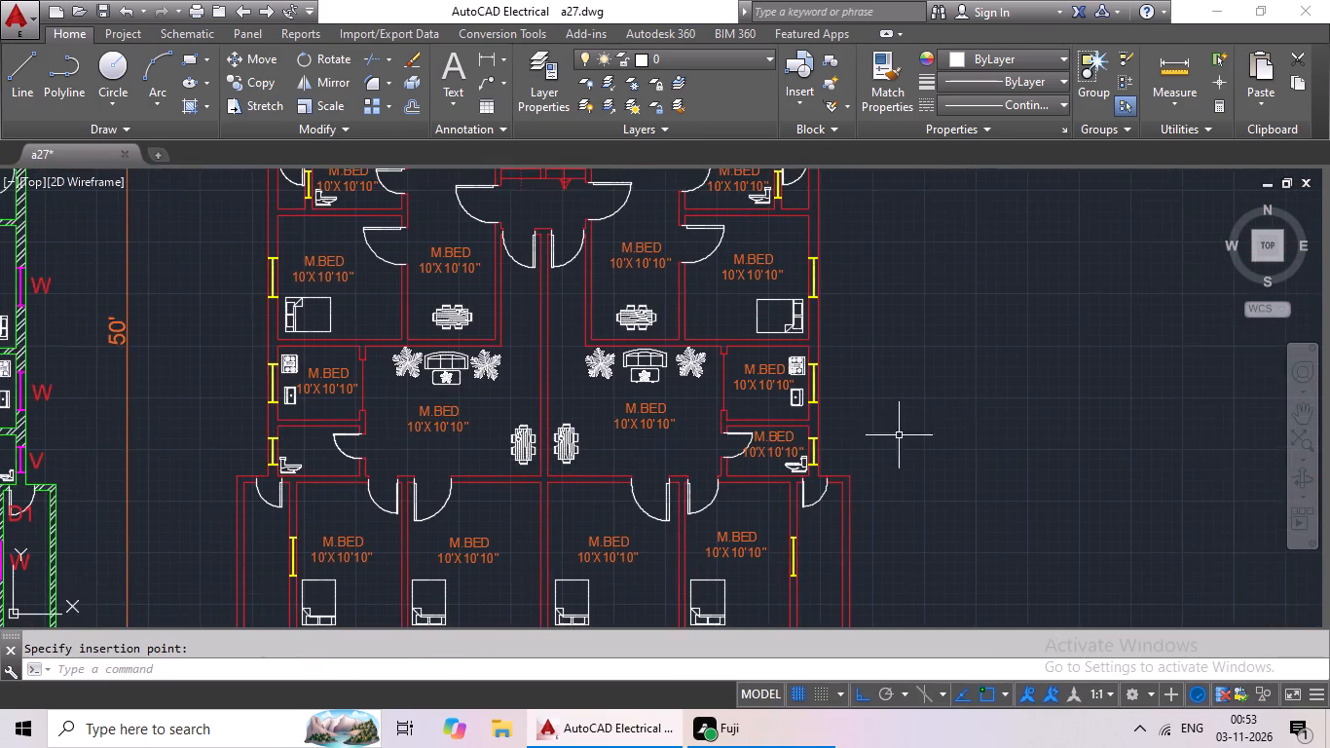
{"action": "middle_click_drag", "start_coordinate": [1060, 417], "coordinate": [868, 426]}
{"action": "scroll", "coordinate": [915, 434], "scroll_direction": "down", "scroll_amount": 1}
{"action": "middle_click_drag", "start_coordinate": [983, 440], "coordinate": [762, 486]}
{"action": "left_click_drag", "start_coordinate": [1035, 221], "coordinate": [900, 398]}
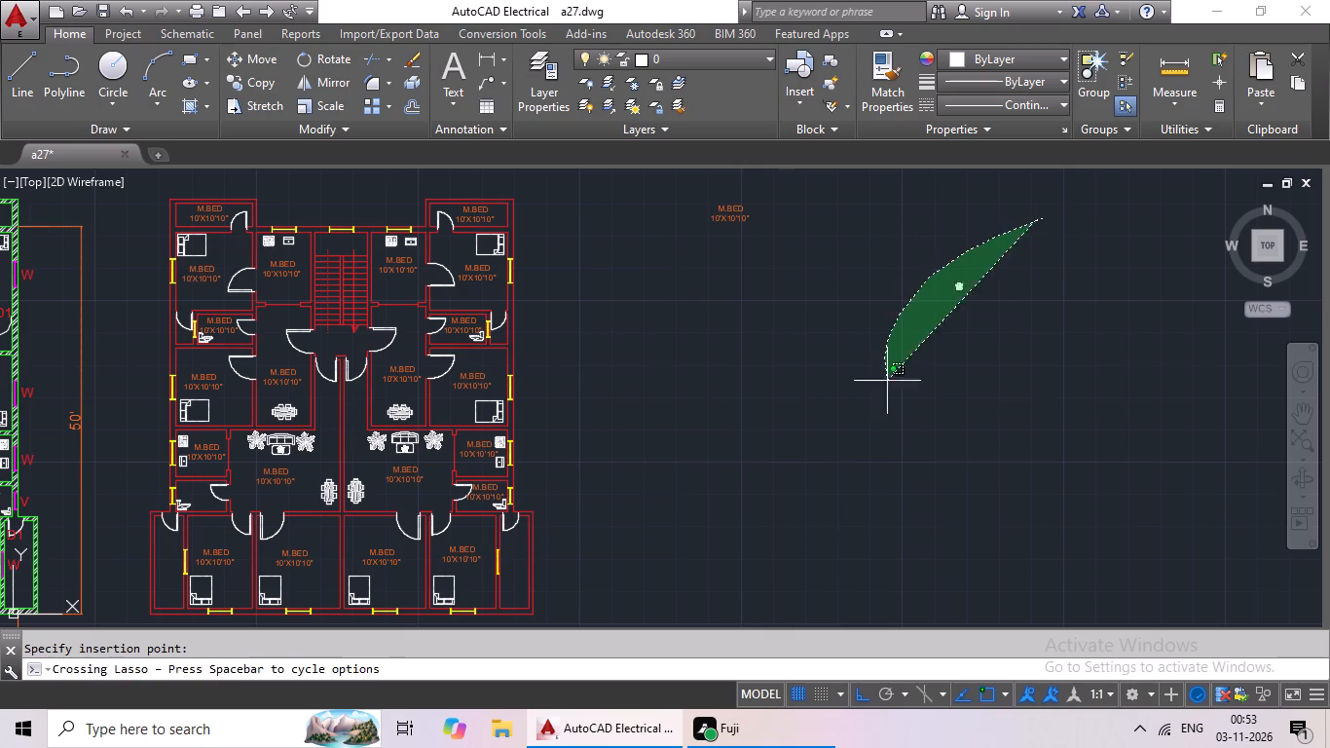
{"action": "left_click_drag", "start_coordinate": [900, 398], "coordinate": [1025, 399]}
{"action": "key", "text": "Delete"}
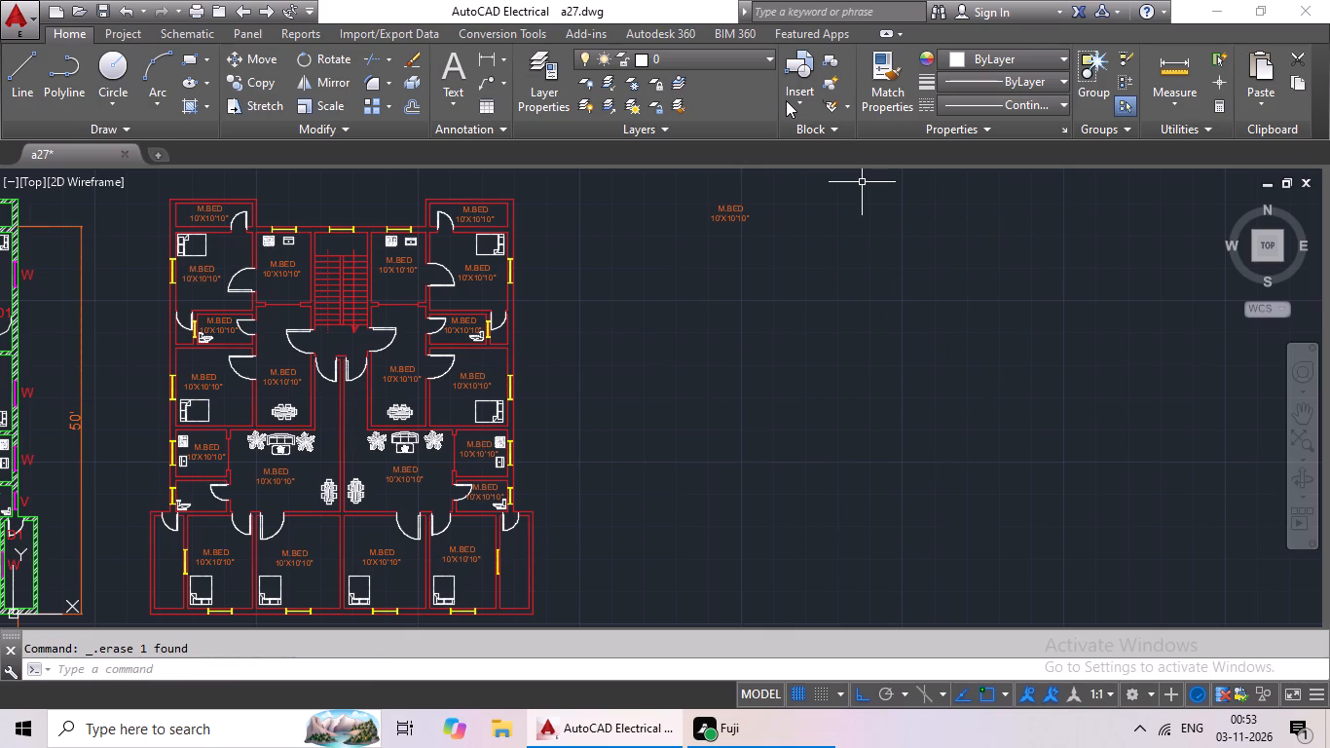
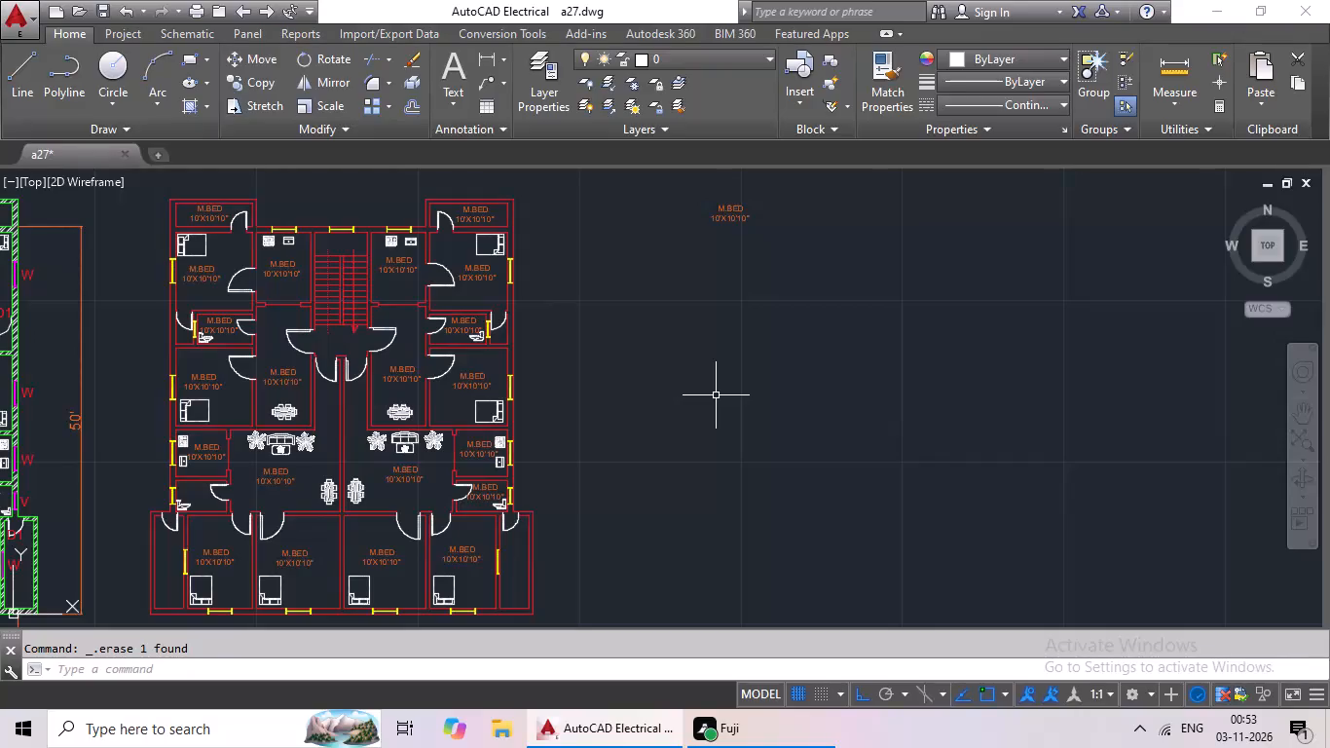
Change the M.BED label in the red plan's northwest veranda to VER. with 10'X3' on the second line.
{"action": "middle_click_drag", "start_coordinate": [694, 389], "coordinate": [1029, 386]}
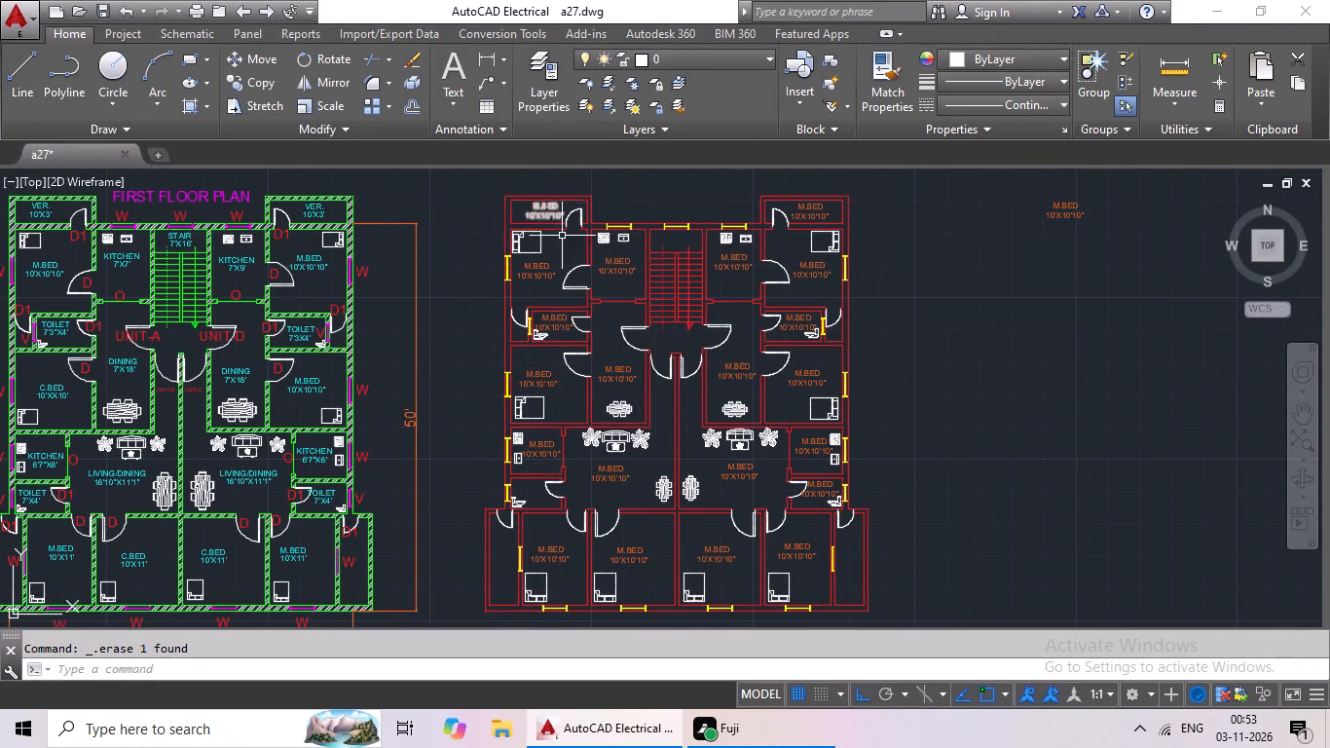
{"action": "scroll", "coordinate": [546, 206], "scroll_direction": "up", "scroll_amount": 5}
{"action": "middle_click_drag", "start_coordinate": [558, 231], "coordinate": [529, 331]}
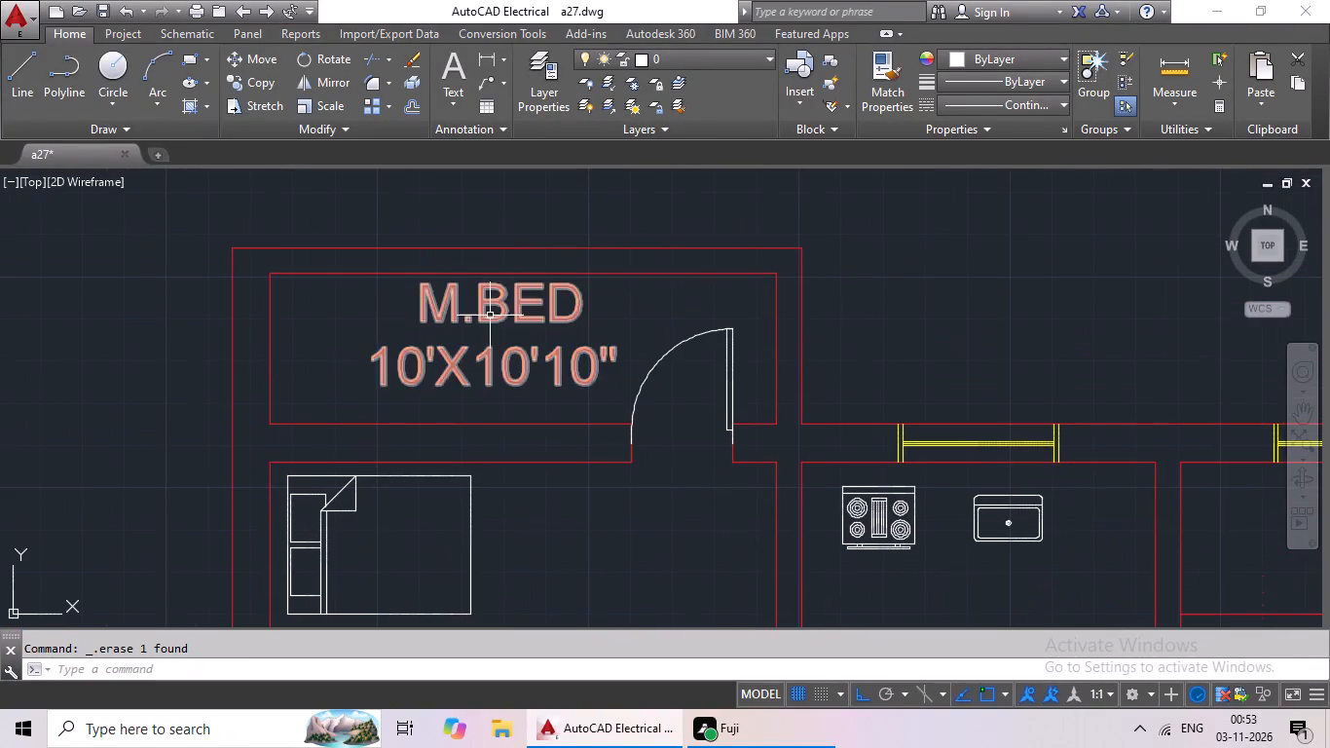
{"action": "left_click", "coordinate": [489, 315]}
{"action": "double_click", "coordinate": [527, 369]}
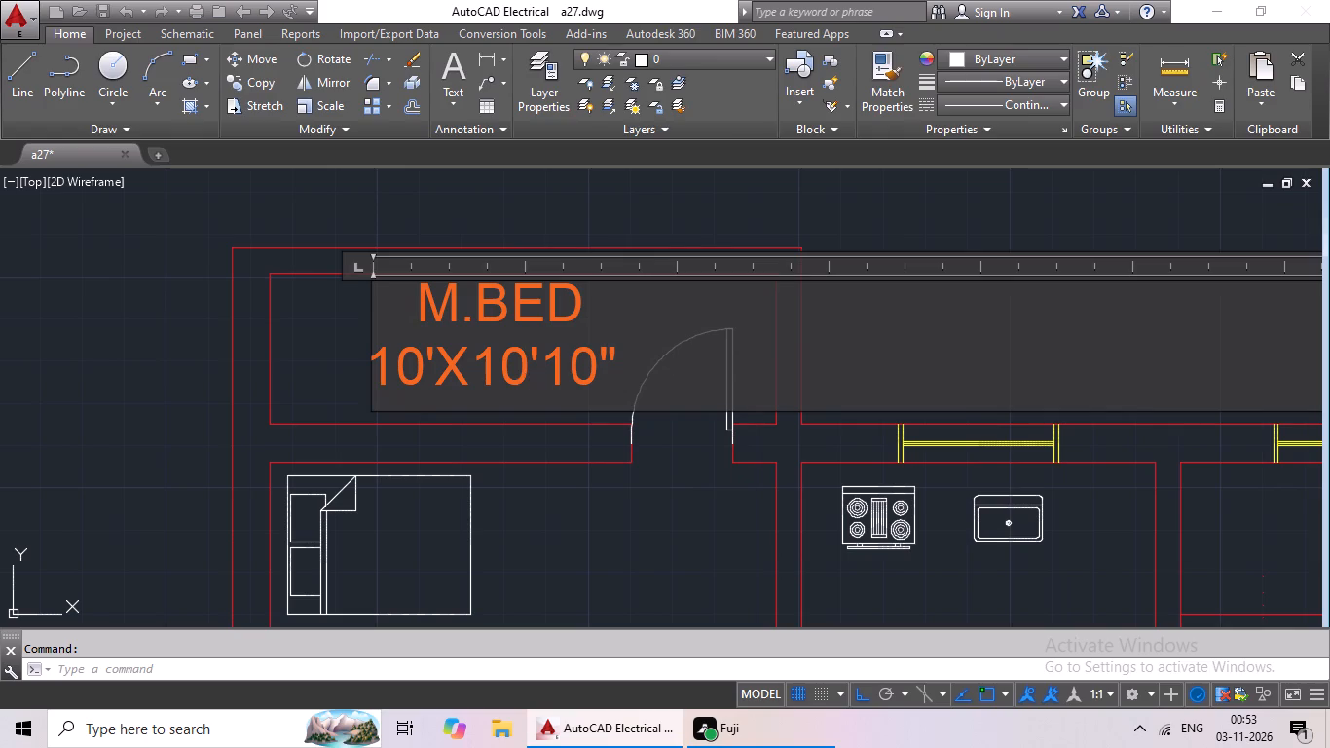
{"action": "left_click", "coordinate": [619, 364]}
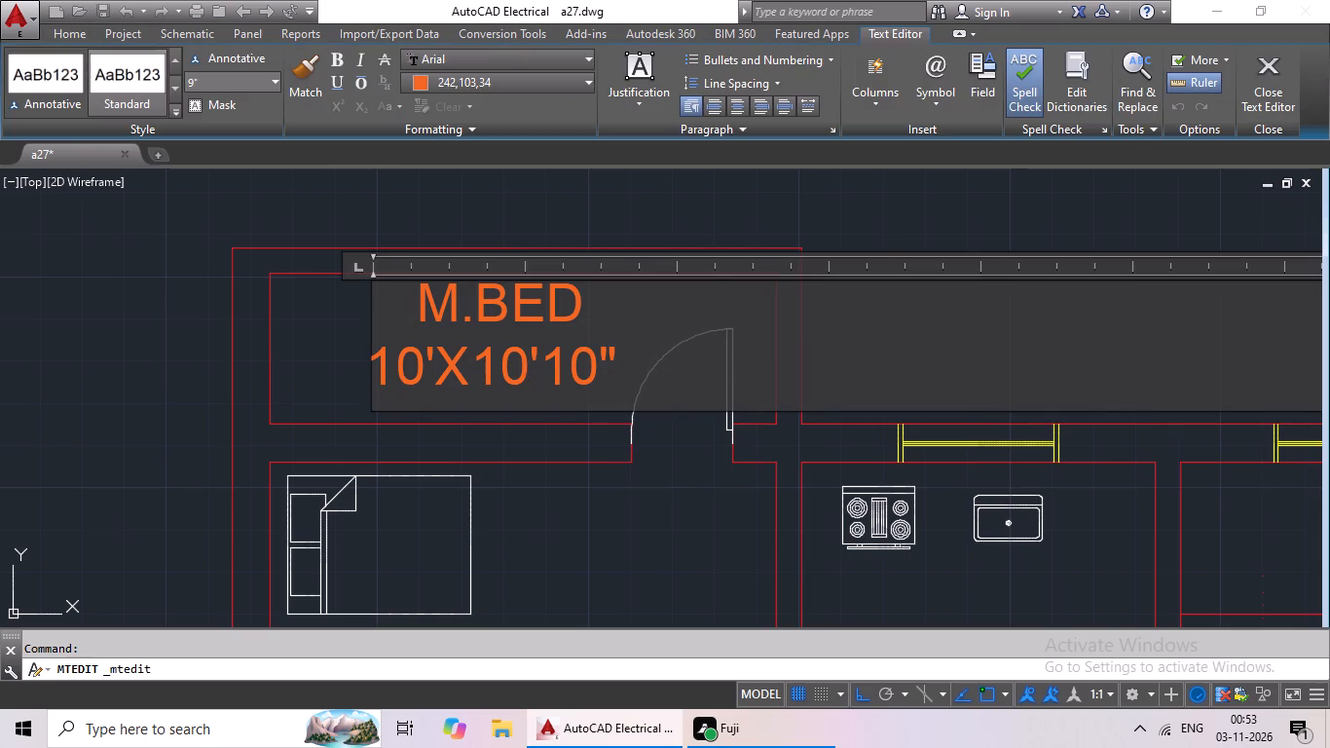
{"action": "key", "text": "BackSpace"}
{"action": "key", "text": "BackSpace"}
{"action": "key", "text": "BackSpace"}
{"action": "key", "text": "BackSpace"}
{"action": "key", "text": "BackSpace"}
{"action": "key", "text": "BackSpace"}
{"action": "key", "text": "BackSpace"}
{"action": "key", "text": "BackSpace"}
{"action": "key", "text": "BackSpace"}
{"action": "key", "text": "BackSpace"}
{"action": "key", "text": "BackSpace"}
{"action": "key", "text": "BackSpace"}
{"action": "key", "text": "BackSpace"}
{"action": "key", "text": "BackSpace"}
{"action": "key", "text": "BackSpace"}
{"action": "key", "text": "BackSpace"}
{"action": "key", "text": "BackSpace"}
{"action": "key", "text": "BackSpace"}
{"action": "key", "text": "BackSpace"}
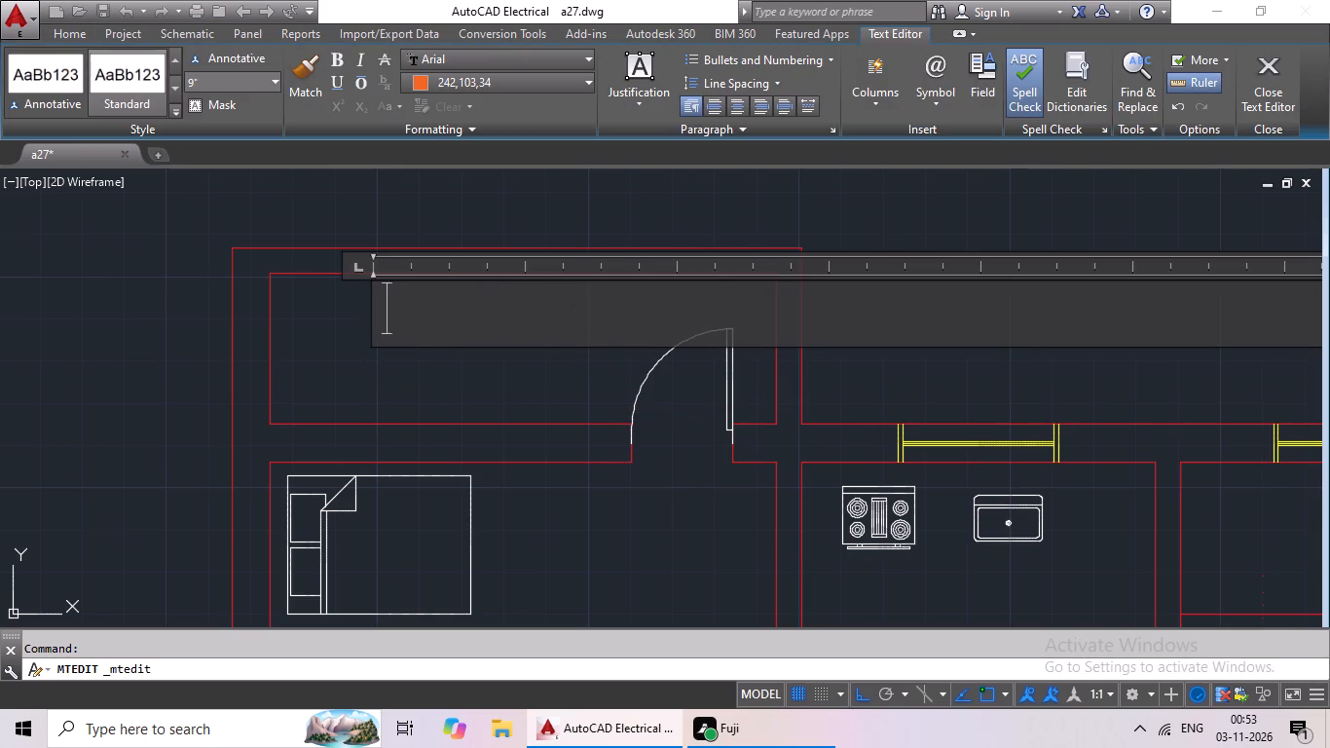
{"action": "type", "text": "VER"}
{"action": "key", "text": "period"}
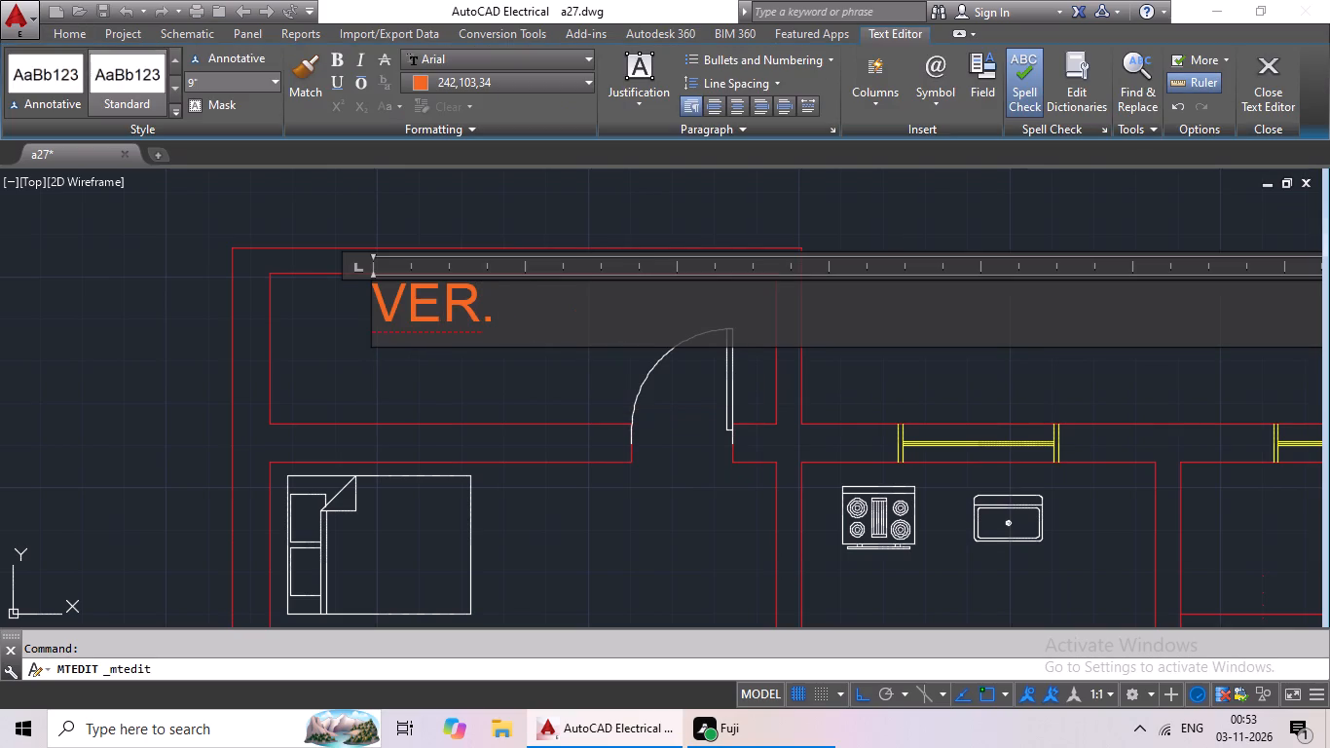
{"action": "key", "text": "Return"}
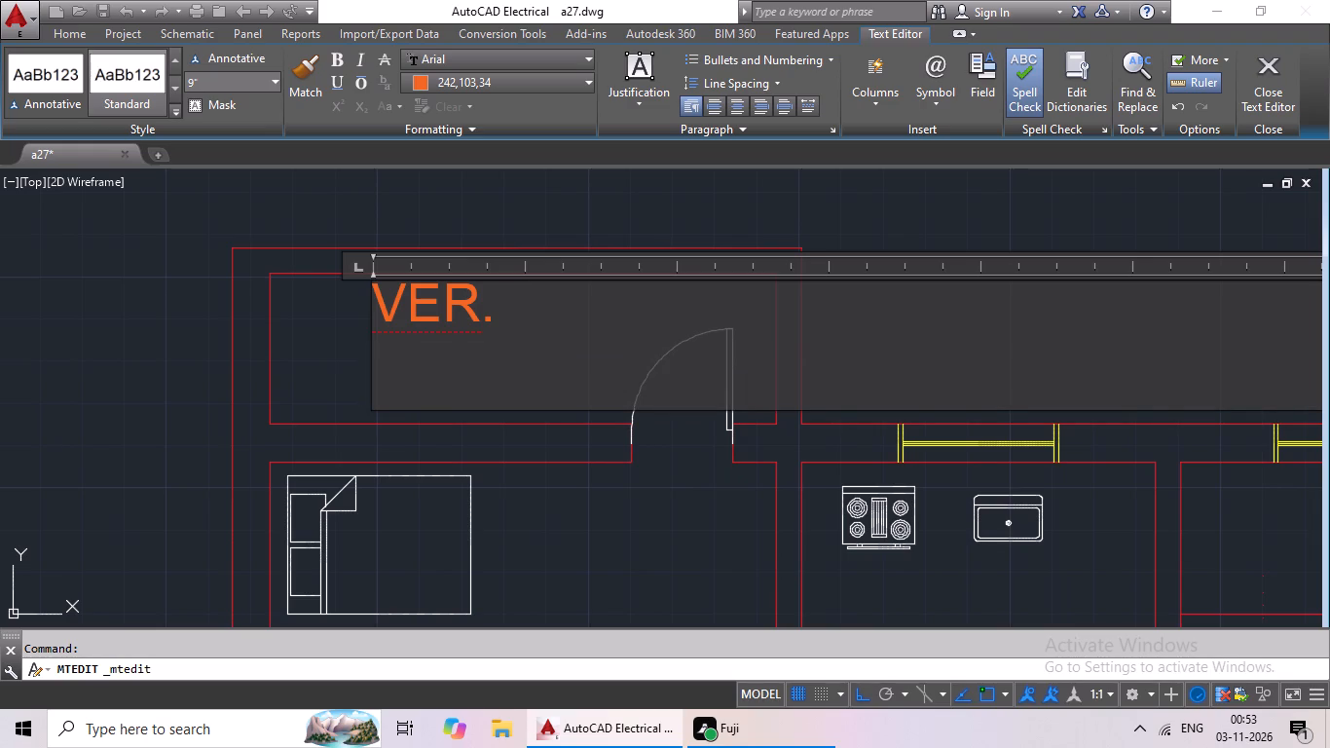
{"action": "key", "text": "3"}
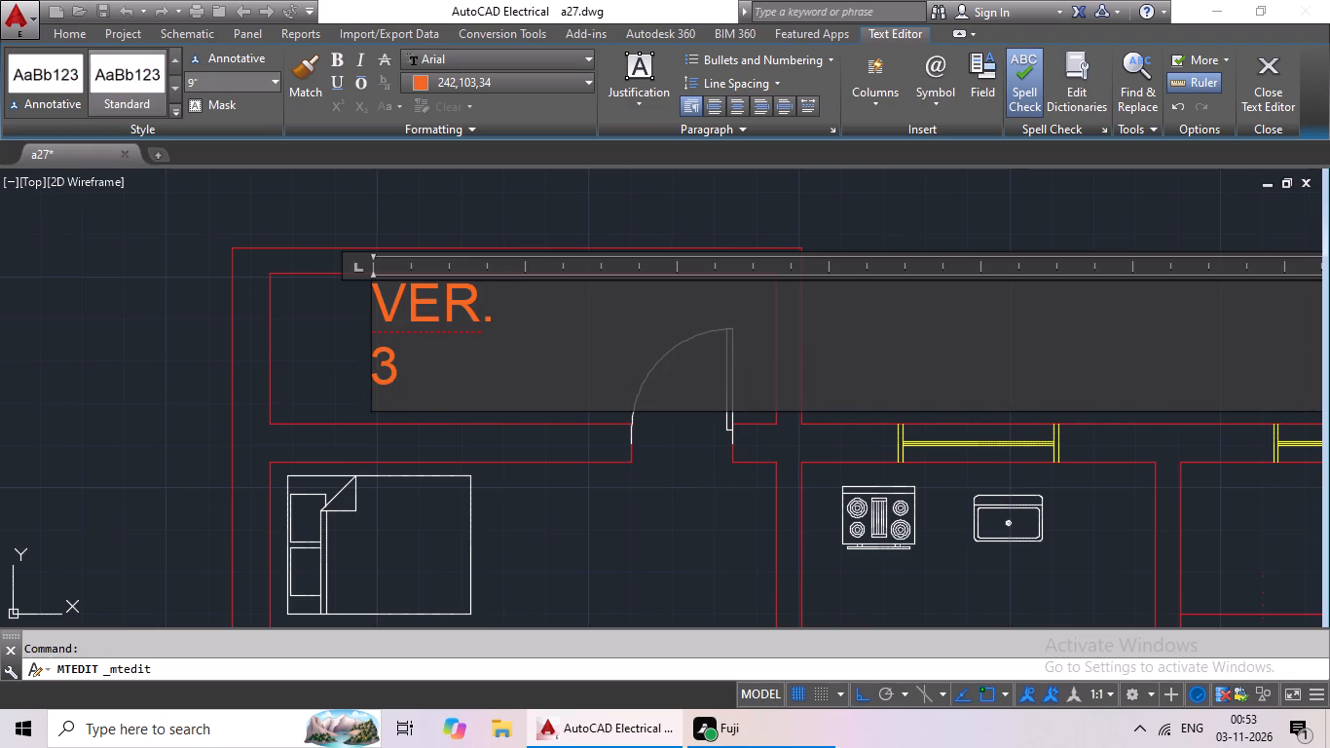
{"action": "key", "text": "BackSpace"}
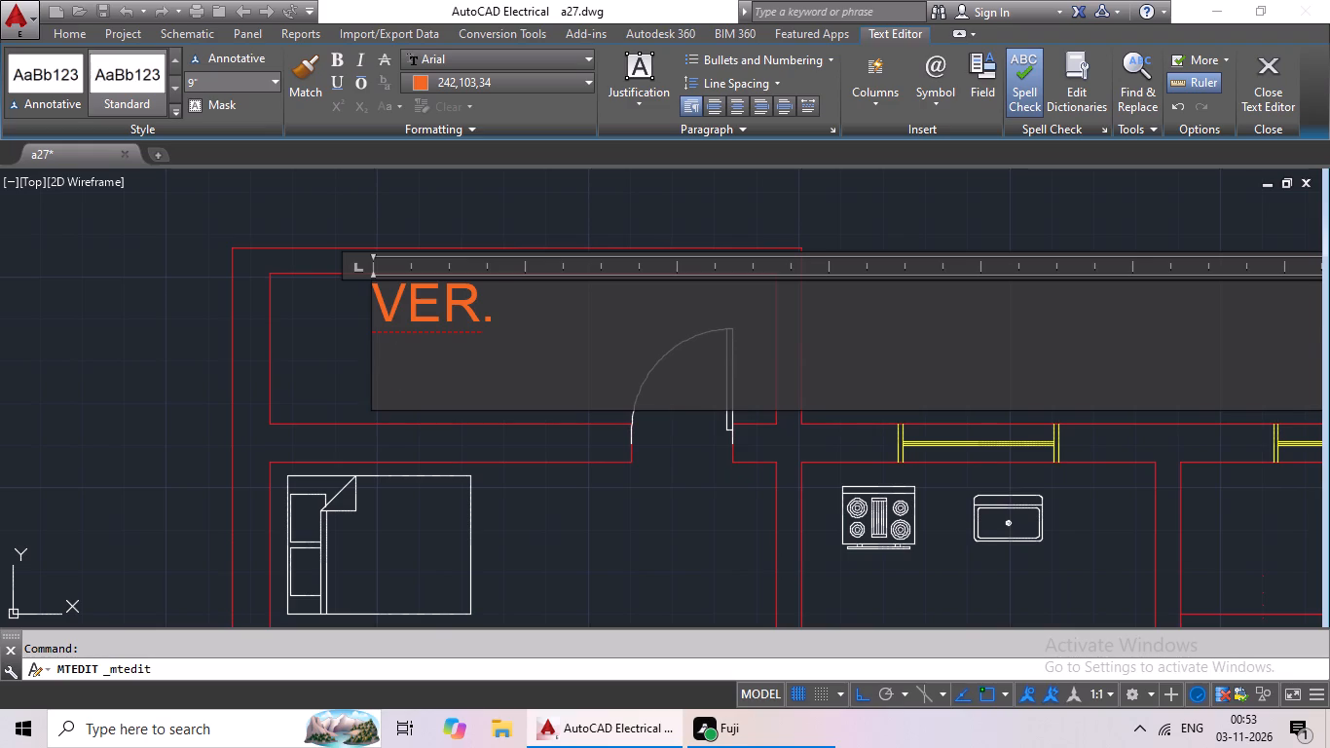
{"action": "scroll", "coordinate": [605, 405], "scroll_direction": "down", "scroll_amount": 3}
{"action": "scroll", "coordinate": [597, 411], "scroll_direction": "up", "scroll_amount": 3}
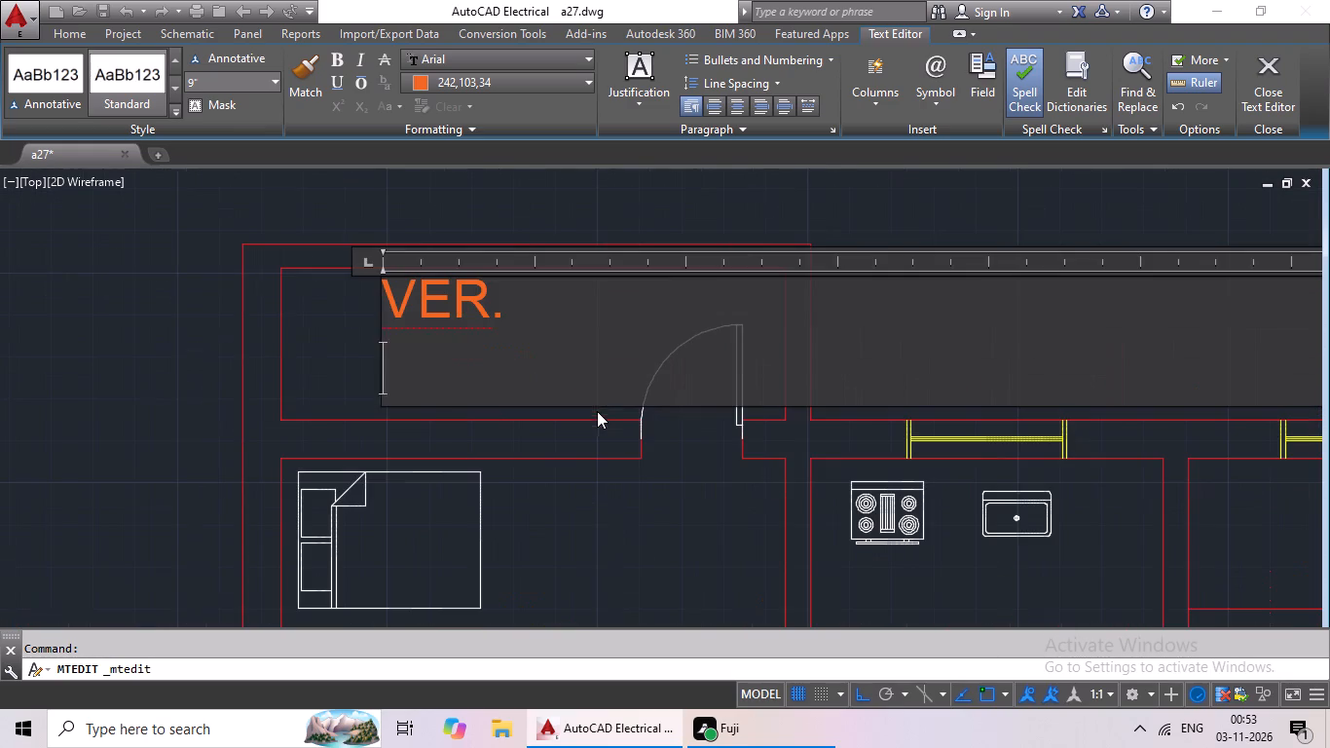
{"action": "type", "text": "10'"}
{"action": "type", "text": "X3'"}
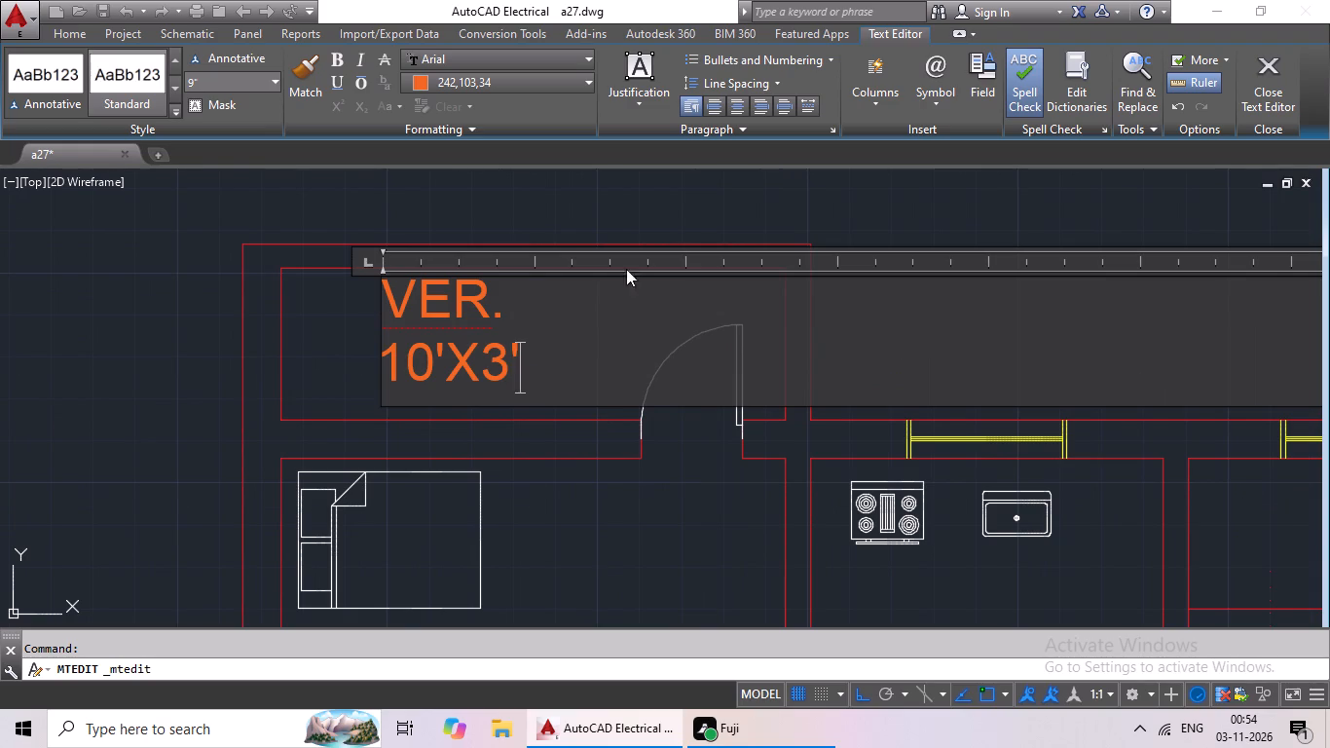
{"action": "left_click", "coordinate": [673, 204]}
Change the M.BED label in the room west of the red plan's stair to KITCHEN, with 7'X7' centred beneath it.
{"action": "scroll", "coordinate": [692, 422], "scroll_direction": "down", "scroll_amount": 2}
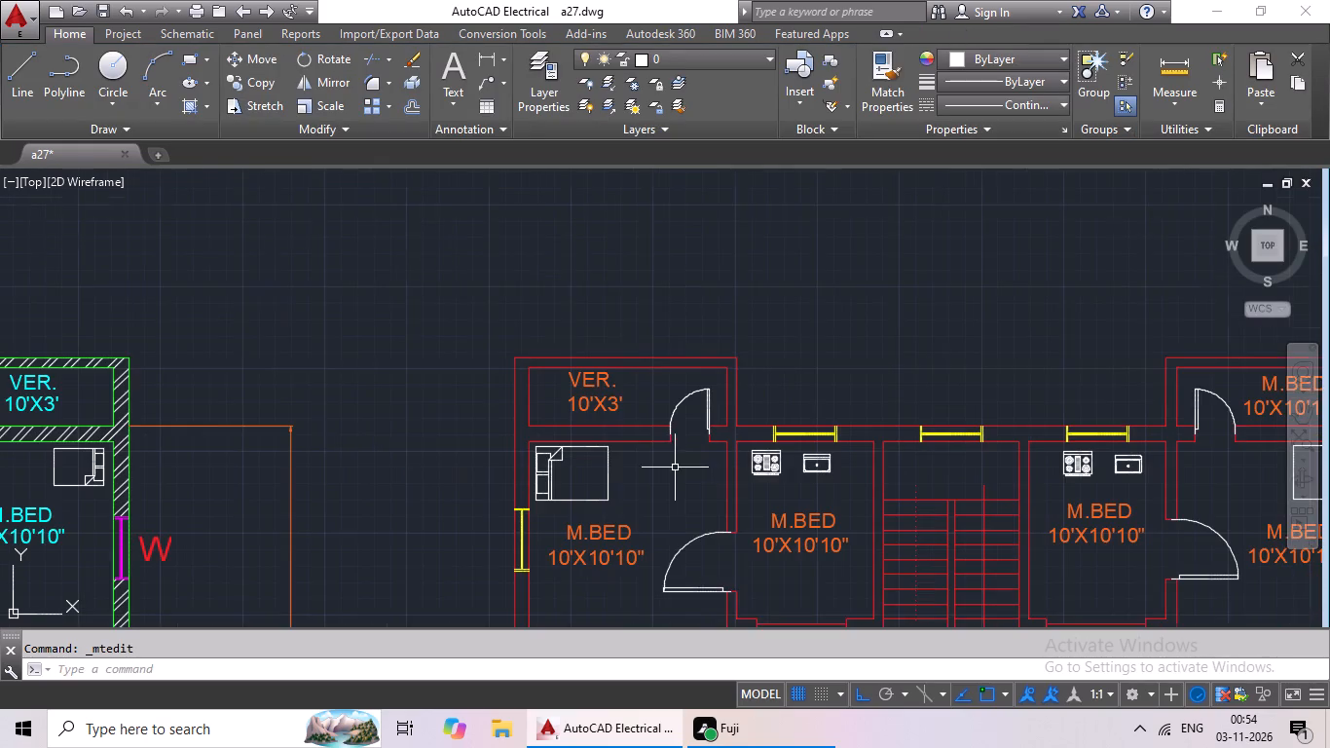
{"action": "middle_click_drag", "start_coordinate": [675, 467], "coordinate": [674, 413]}
{"action": "middle_click_drag", "start_coordinate": [683, 416], "coordinate": [645, 361]}
{"action": "middle_click_drag", "start_coordinate": [556, 366], "coordinate": [785, 369]}
{"action": "scroll", "coordinate": [785, 369], "scroll_direction": "down", "scroll_amount": 2}
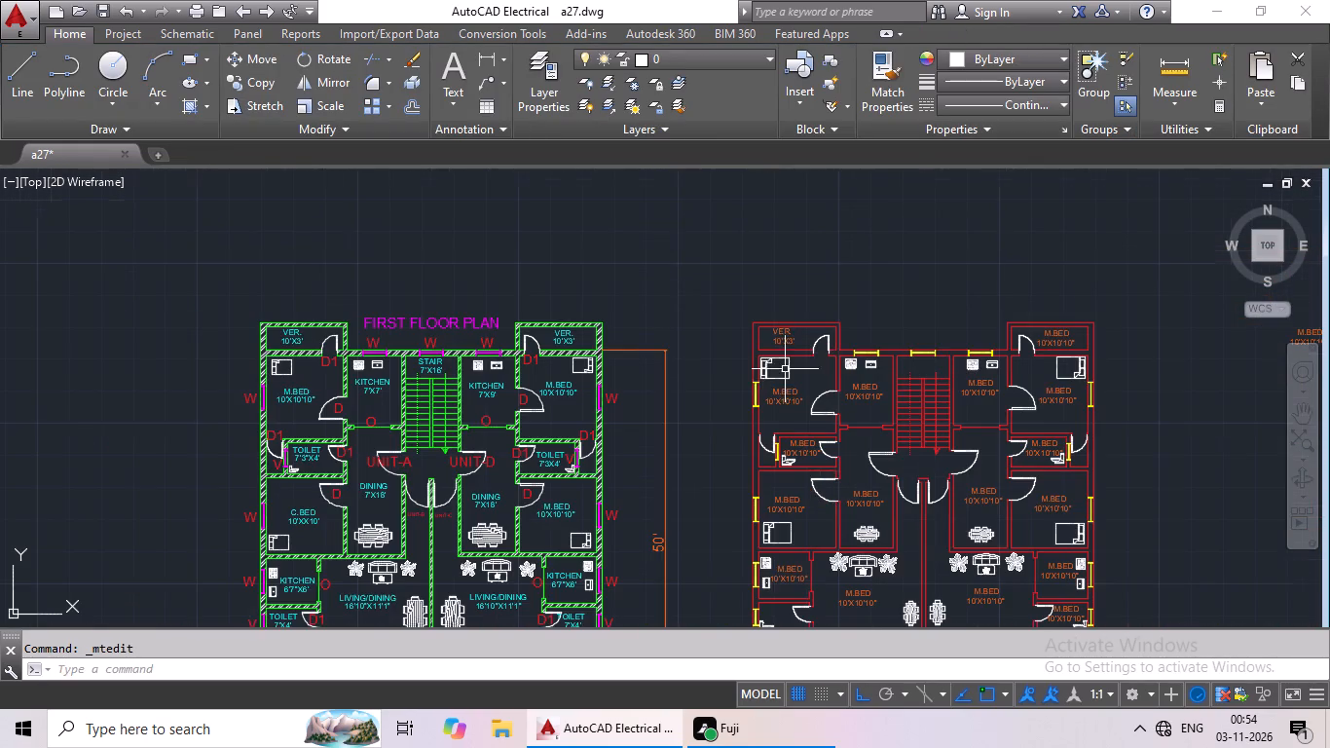
{"action": "middle_click_drag", "start_coordinate": [793, 368], "coordinate": [568, 359]}
{"action": "scroll", "coordinate": [661, 392], "scroll_direction": "up", "scroll_amount": 4}
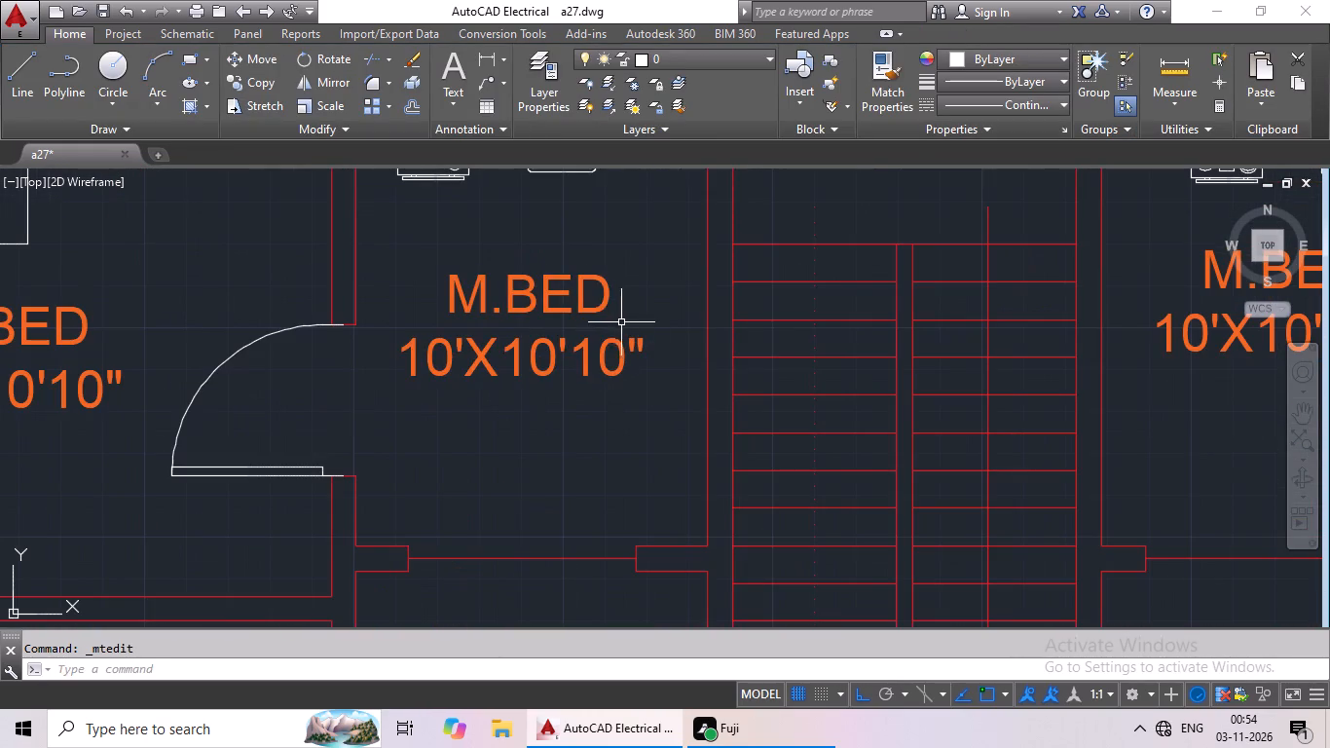
{"action": "left_click", "coordinate": [588, 304]}
{"action": "double_click", "coordinate": [568, 307]}
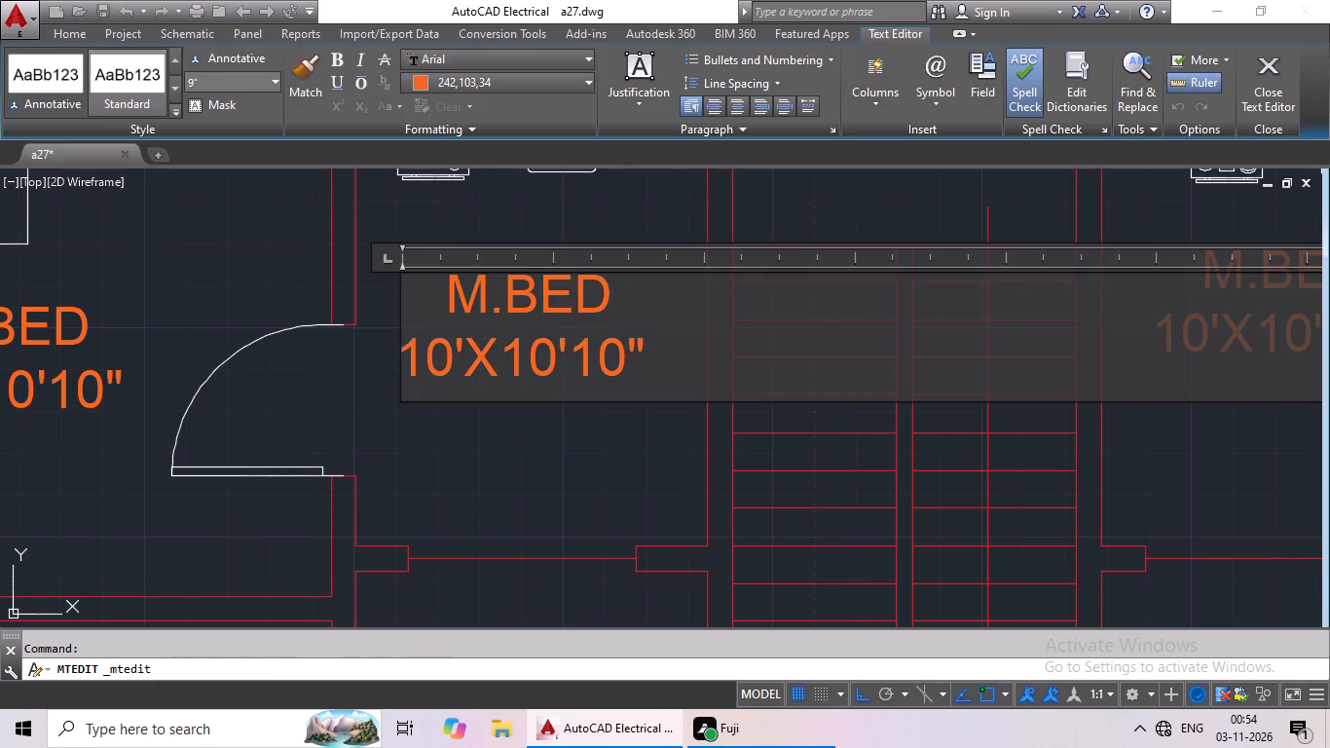
{"action": "left_click", "coordinate": [641, 364]}
{"action": "key", "text": "BackSpace"}
{"action": "key", "text": "BackSpace"}
{"action": "key", "text": "BackSpace"}
{"action": "key", "text": "BackSpace"}
{"action": "key", "text": "BackSpace"}
{"action": "key", "text": "BackSpace"}
{"action": "key", "text": "BackSpace"}
{"action": "key", "text": "BackSpace"}
{"action": "key", "text": "BackSpace"}
{"action": "key", "text": "BackSpace"}
{"action": "key", "text": "BackSpace"}
{"action": "key", "text": "BackSpace"}
{"action": "key", "text": "BackSpace"}
{"action": "key", "text": "BackSpace"}
{"action": "key", "text": "BackSpace"}
{"action": "key", "text": "BackSpace"}
{"action": "key", "text": "BackSpace"}
{"action": "key", "text": "BackSpace"}
{"action": "key", "text": "BackSpace"}
{"action": "key", "text": "BackSpace"}
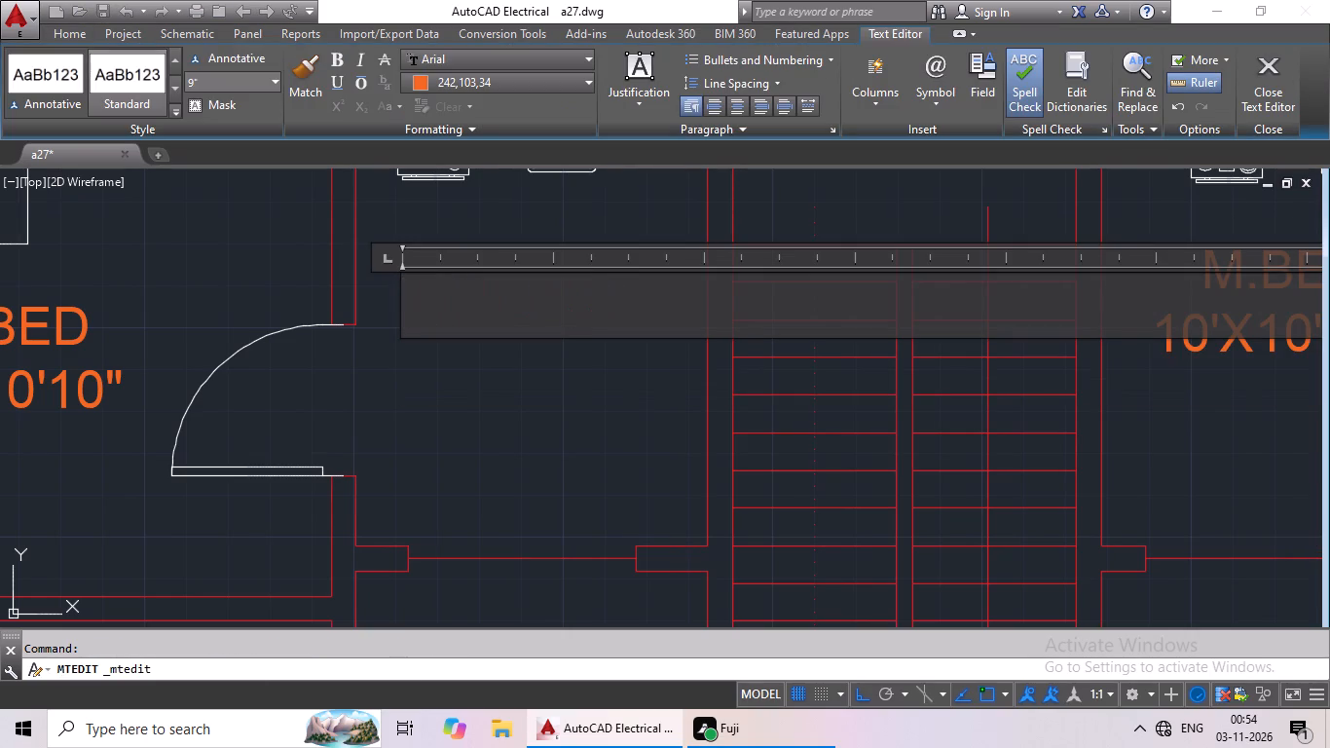
{"action": "type", "text": "KITCHEN"}
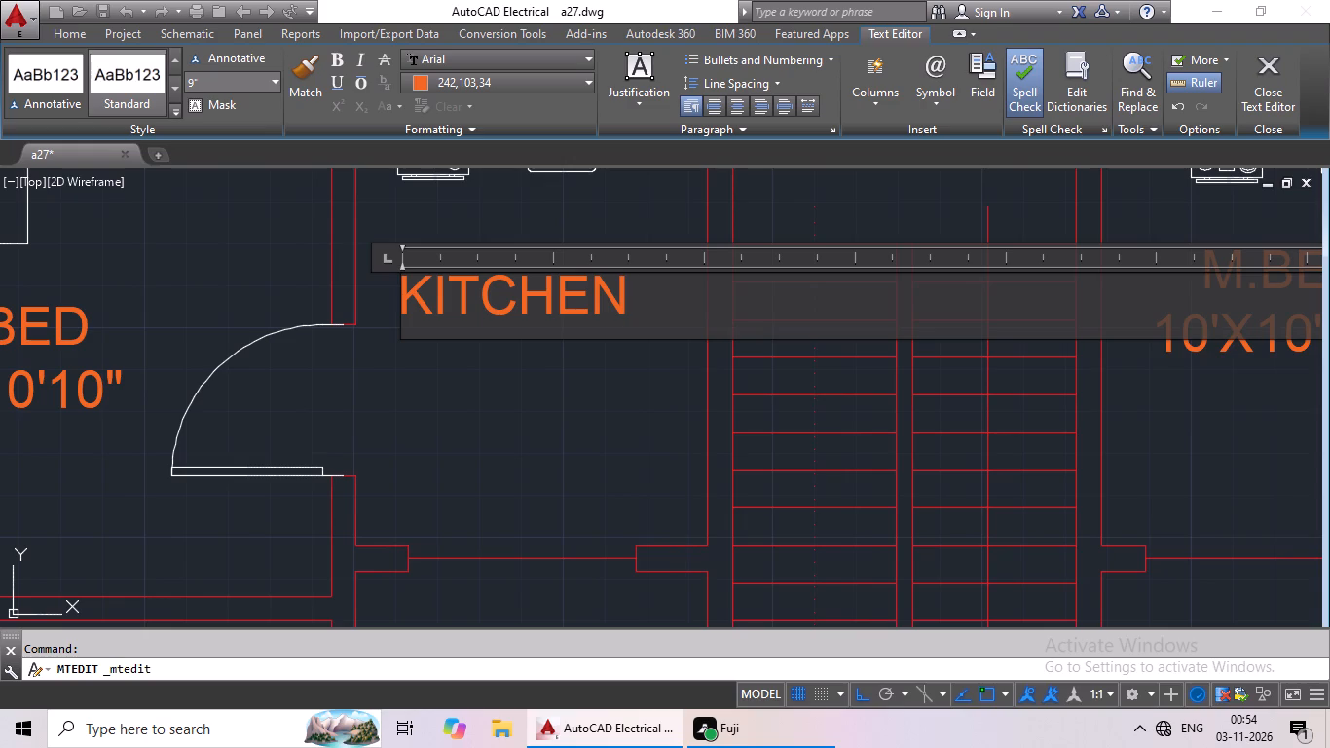
{"action": "key", "text": "Return"}
{"action": "type", "text": "7'X"}
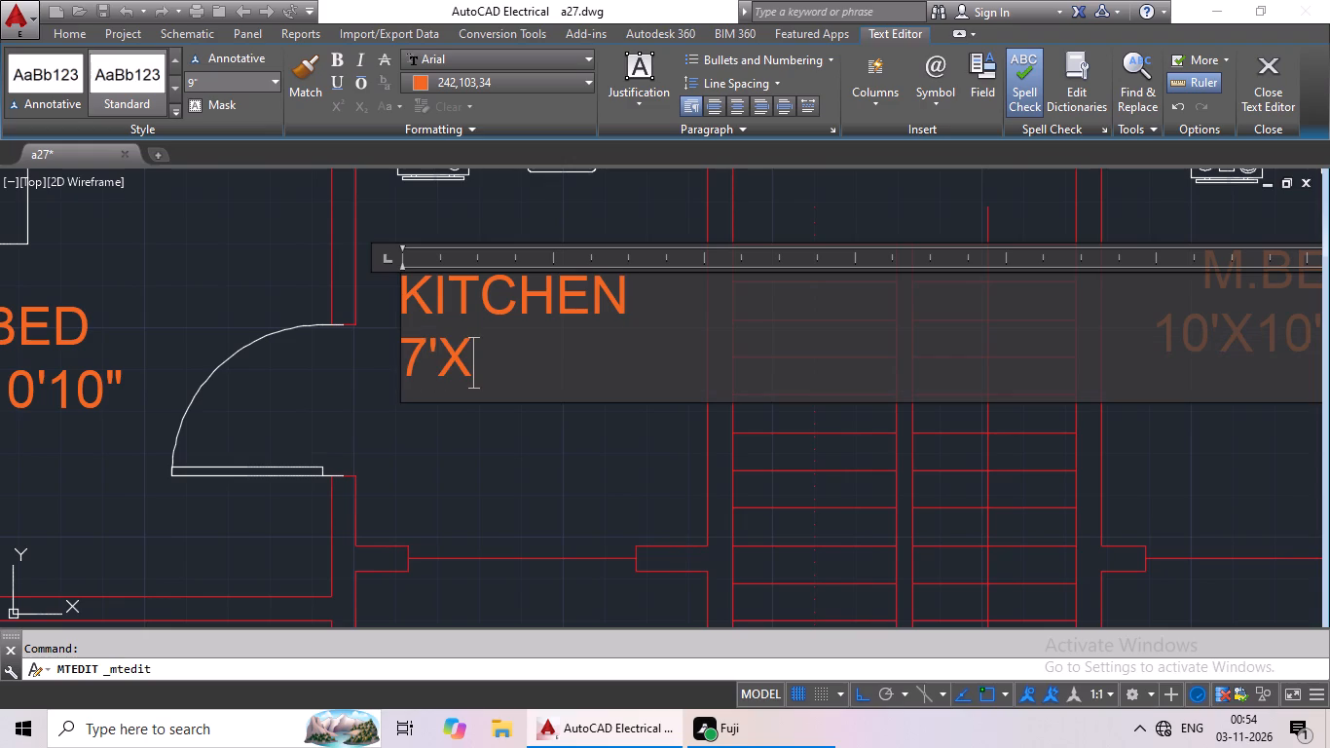
{"action": "type", "text": "7'"}
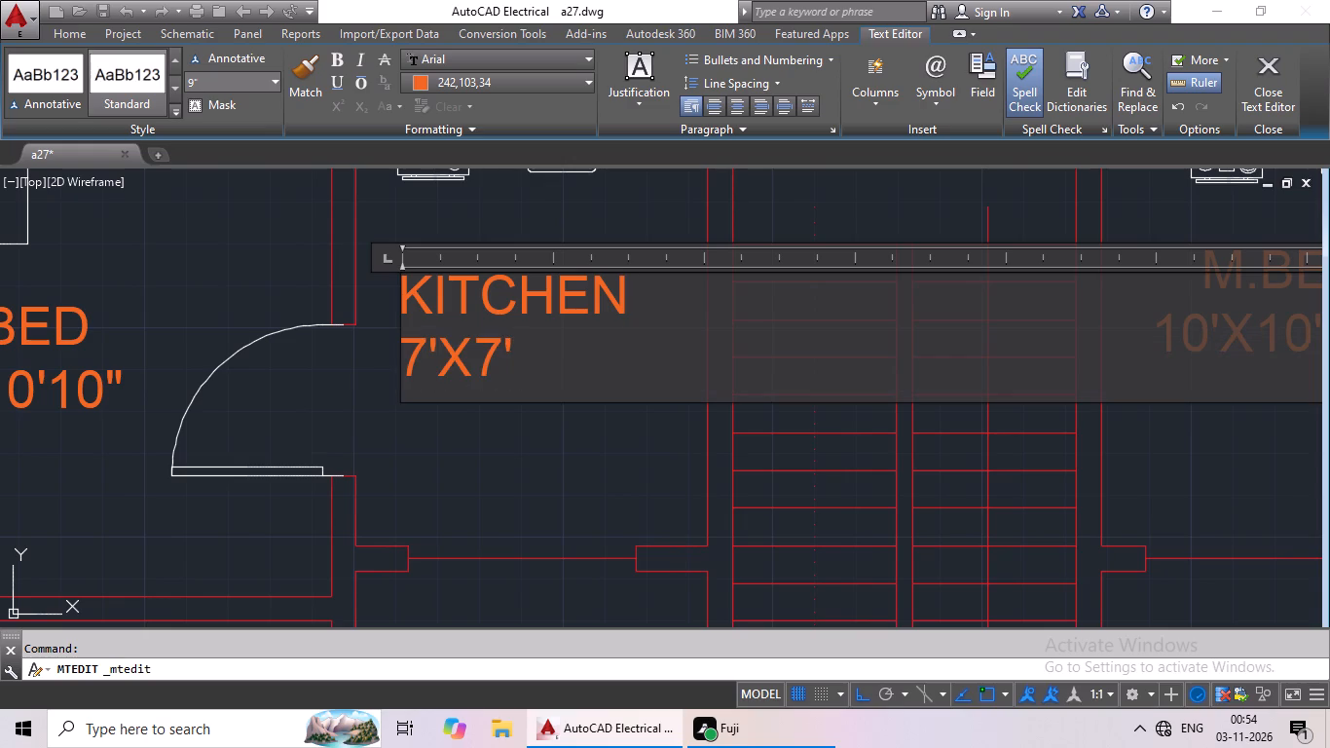
{"action": "left_click", "coordinate": [403, 360]}
{"action": "key", "text": "space"}
{"action": "key", "text": "space"}
{"action": "key", "text": "space"}
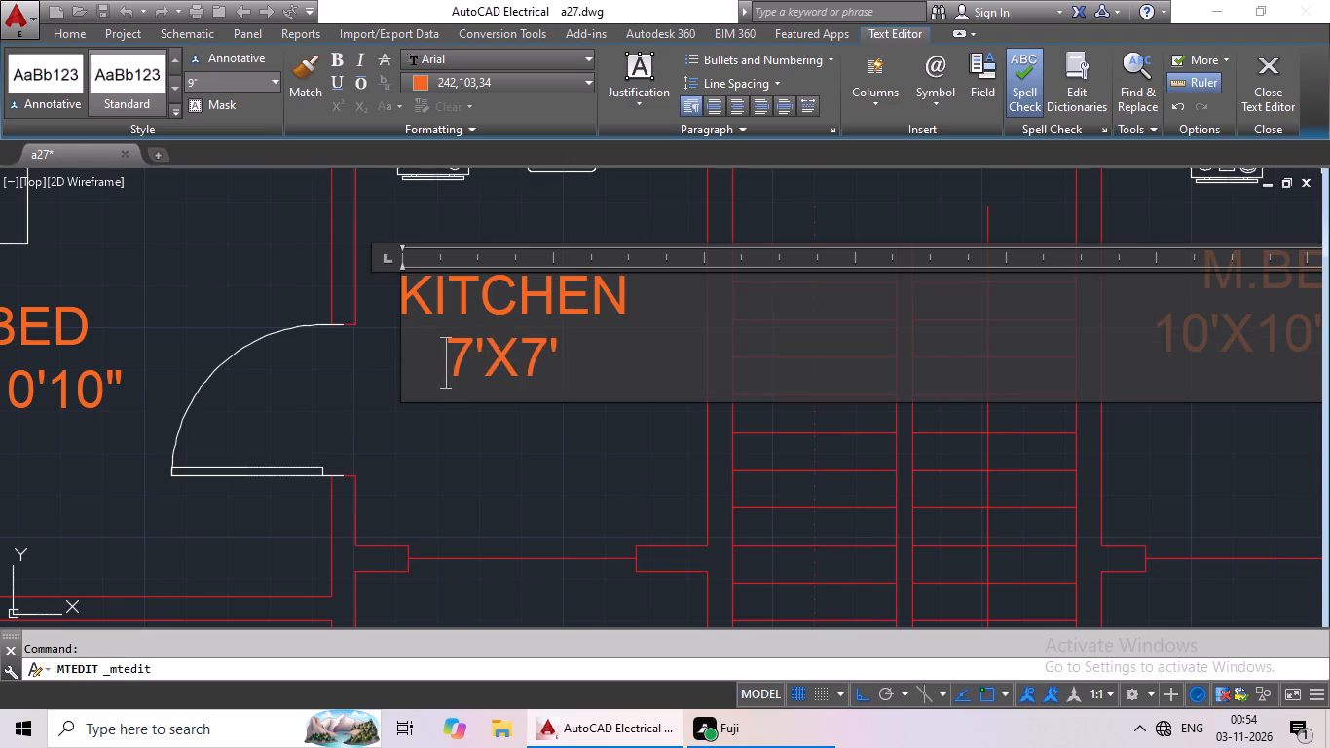
{"action": "key", "text": "space"}
{"action": "left_click", "coordinate": [524, 230]}
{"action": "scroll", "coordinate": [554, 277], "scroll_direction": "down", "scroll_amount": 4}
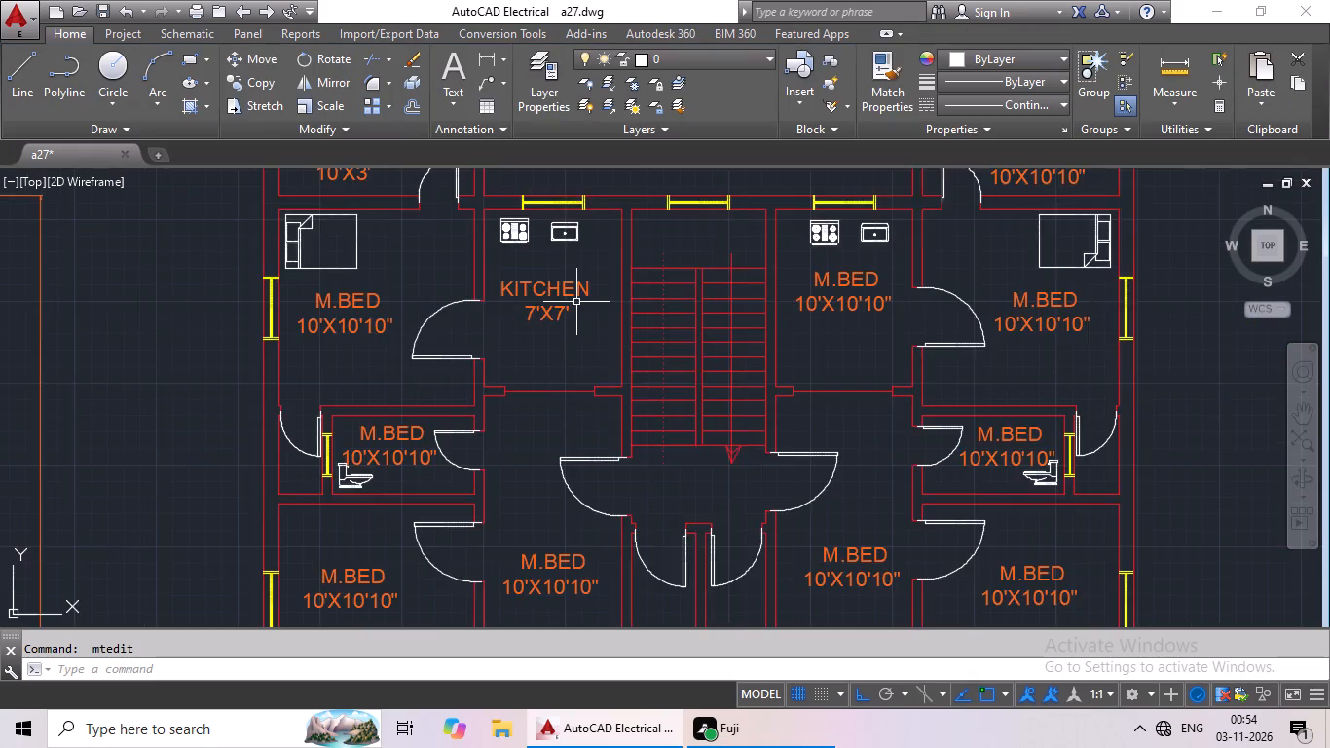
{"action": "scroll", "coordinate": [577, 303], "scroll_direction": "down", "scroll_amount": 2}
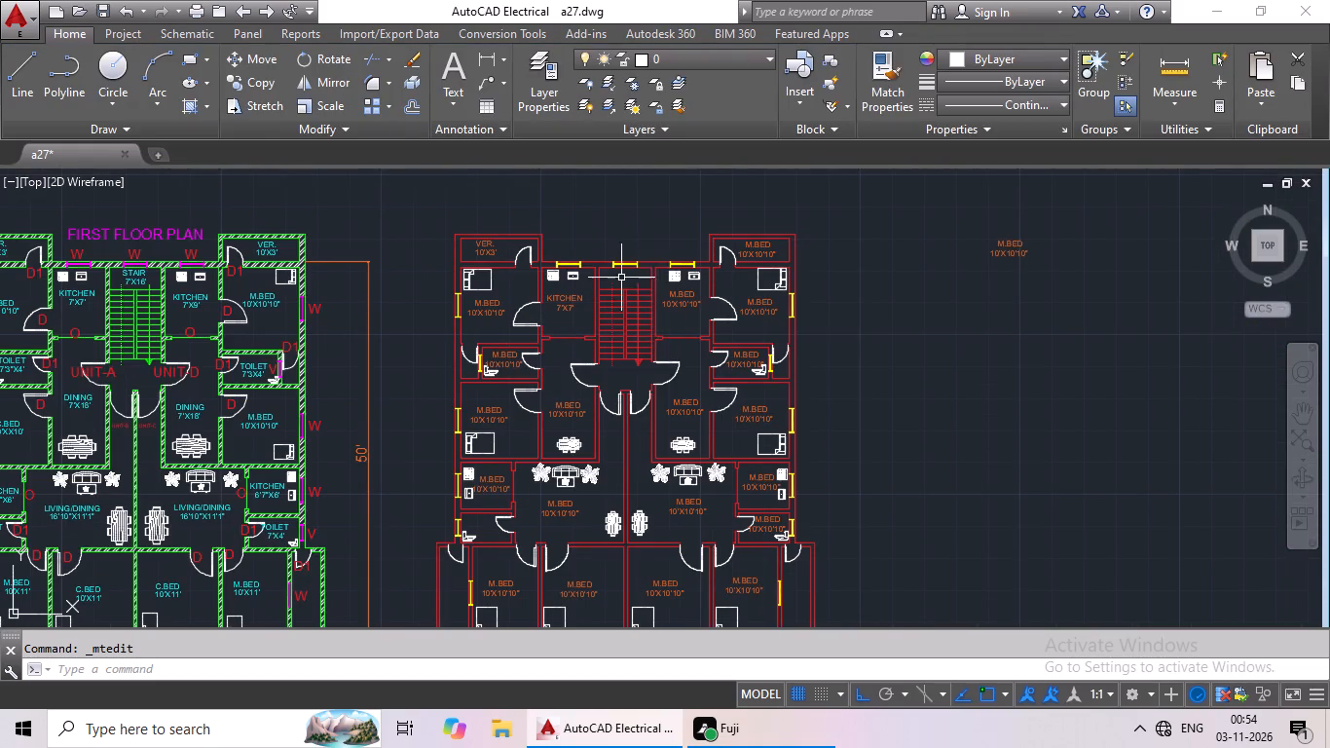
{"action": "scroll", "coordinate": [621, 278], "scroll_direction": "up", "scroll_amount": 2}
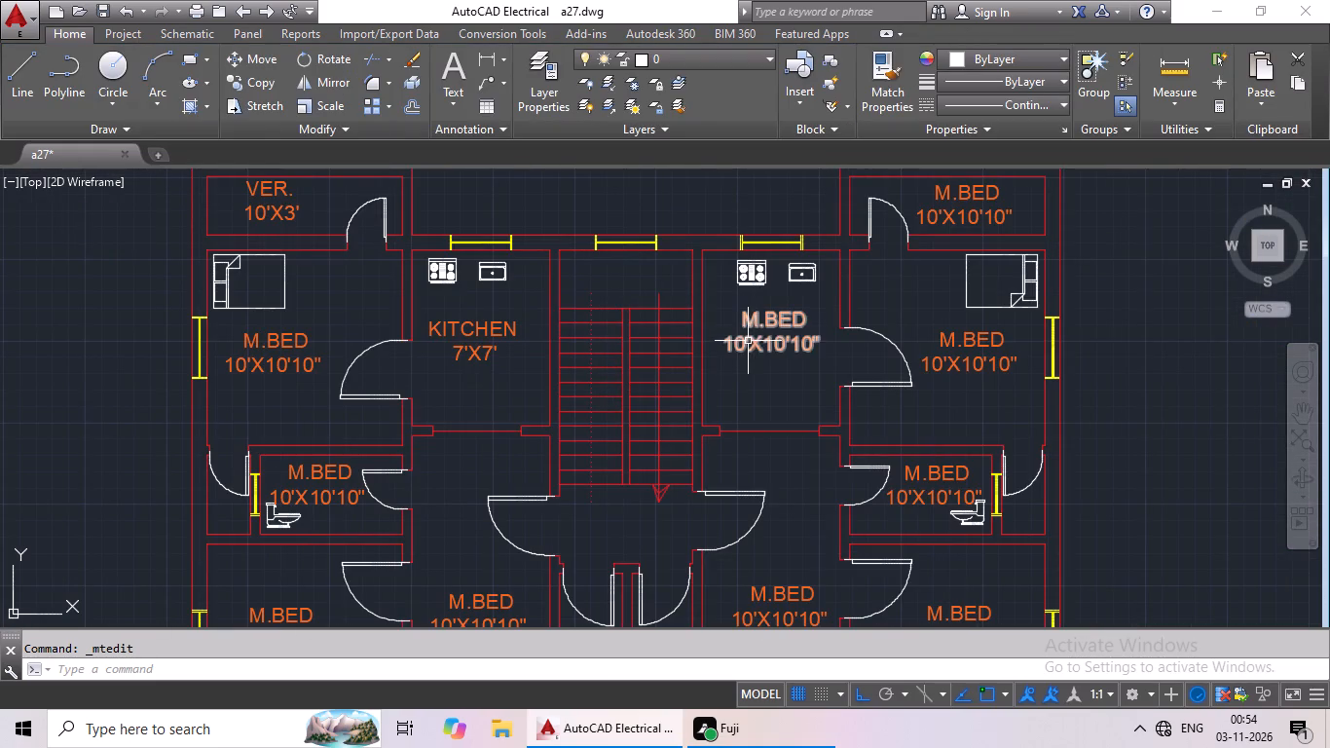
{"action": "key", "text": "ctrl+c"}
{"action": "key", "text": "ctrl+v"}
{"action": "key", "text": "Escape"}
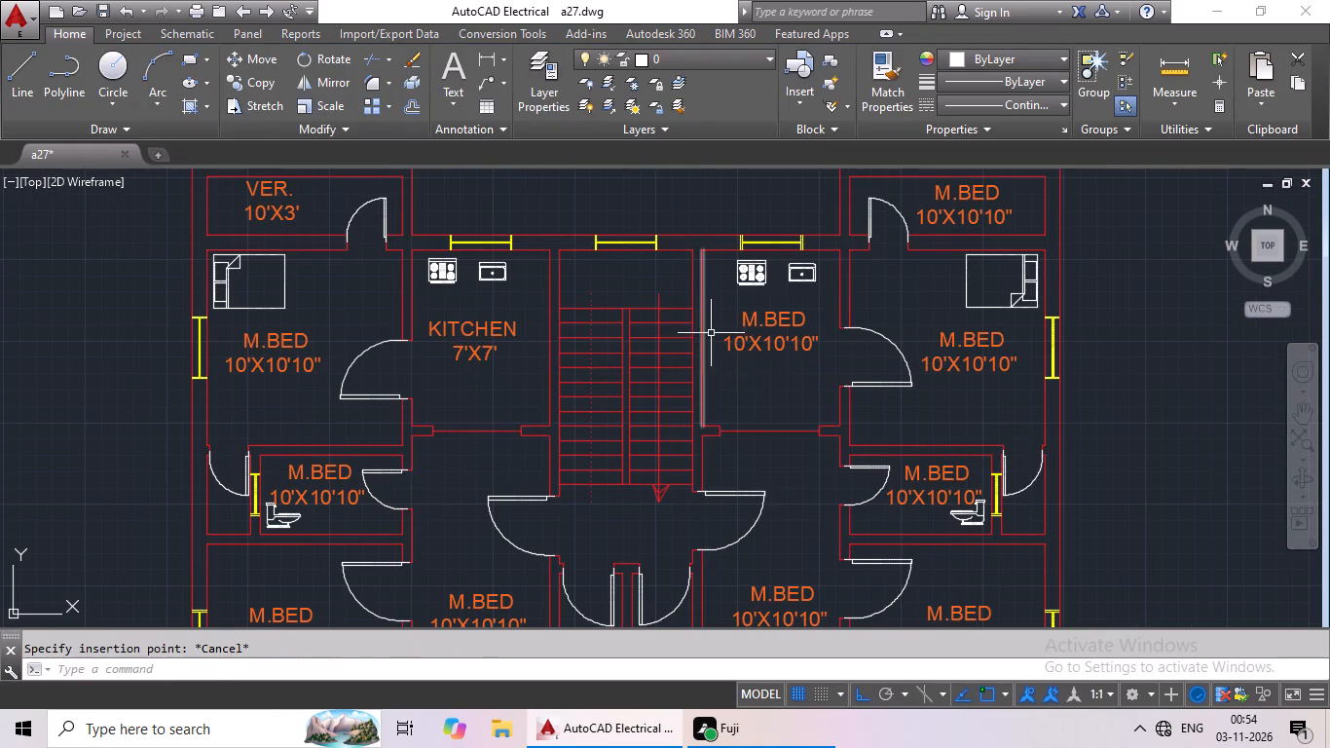
Copy the M.BED label from the kitchen east of the stair and paste it at the head of the staircase.
{"action": "left_click", "coordinate": [755, 321]}
{"action": "key", "text": "ctrl+c"}
{"action": "key", "text": "ctrl+v"}
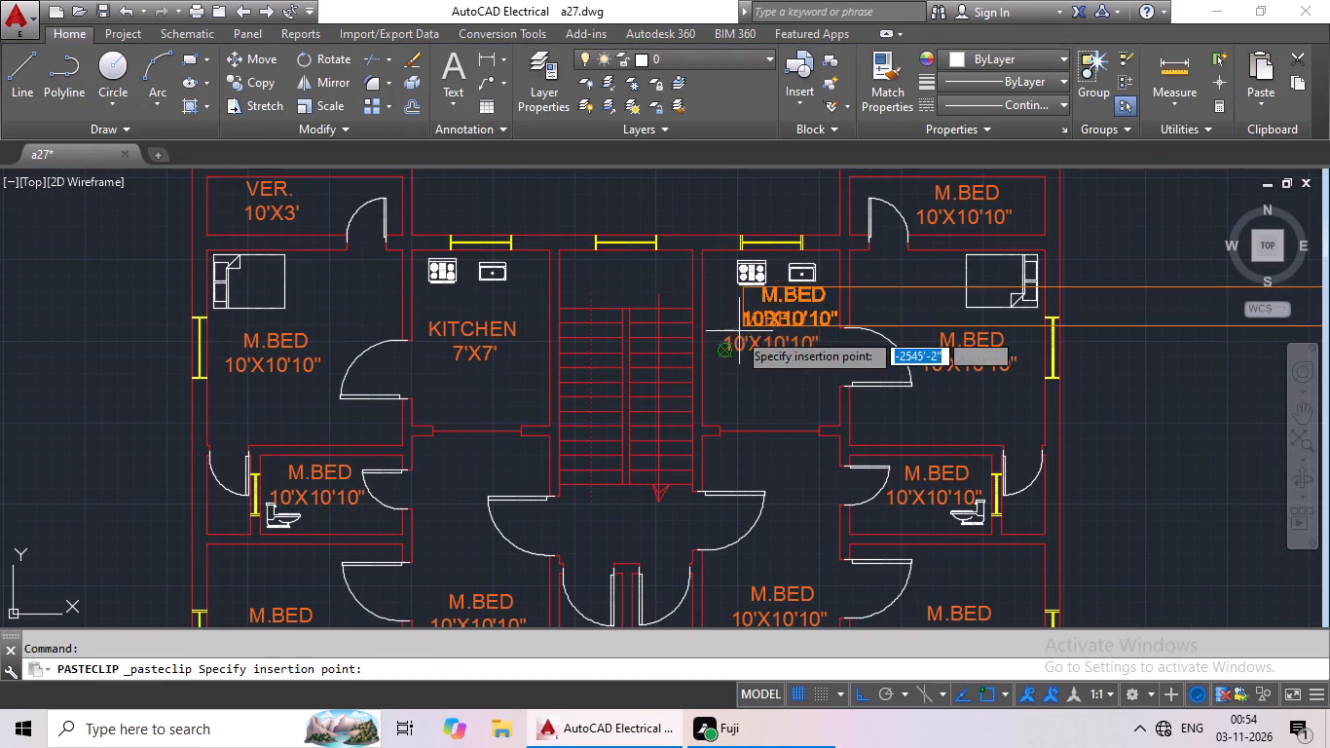
{"action": "scroll", "coordinate": [576, 296], "scroll_direction": "up", "scroll_amount": 3}
{"action": "scroll", "coordinate": [580, 318], "scroll_direction": "down", "scroll_amount": 3}
{"action": "scroll", "coordinate": [580, 318], "scroll_direction": "up", "scroll_amount": 2}
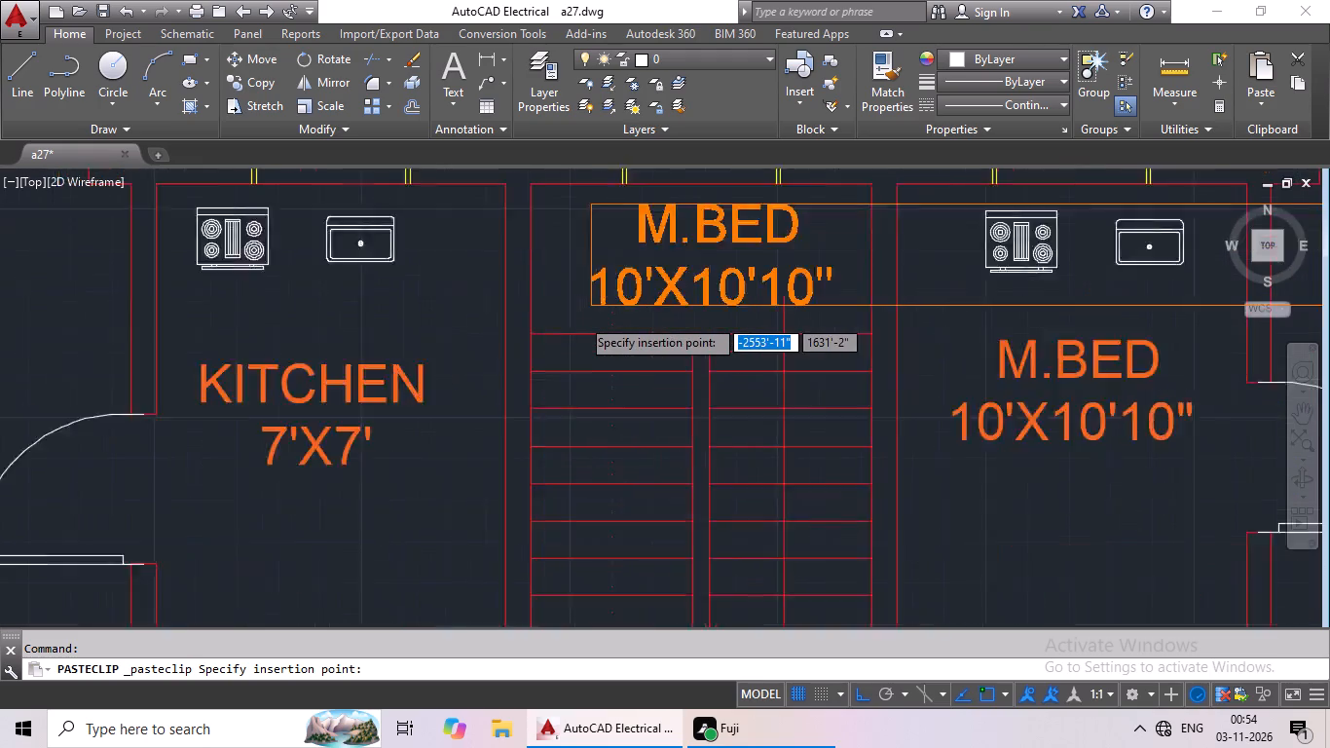
{"action": "scroll", "coordinate": [584, 326], "scroll_direction": "down", "scroll_amount": 2}
{"action": "left_click", "coordinate": [584, 326]}
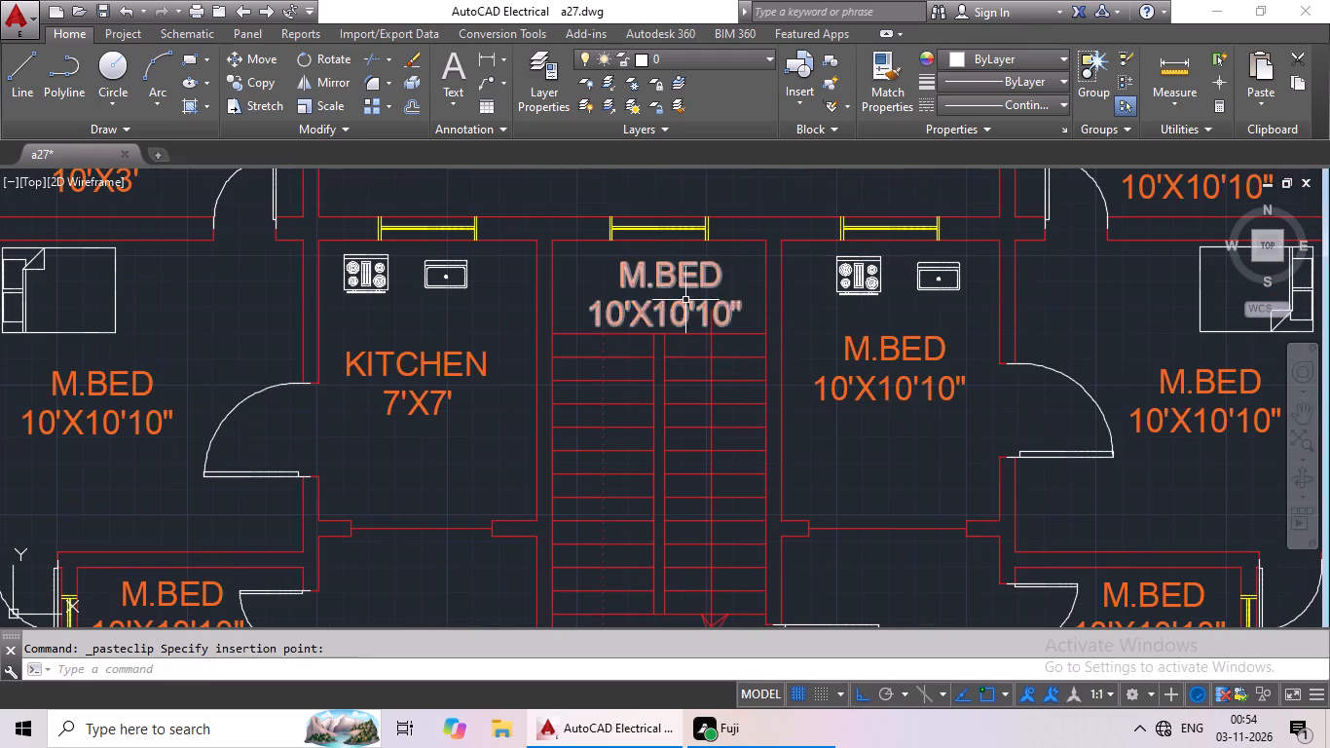
Change the pasted M.BED label at the head of the red plan's staircase to STAIR, with 7'X16' beneath, indenting both lines.
{"action": "double_click", "coordinate": [678, 285]}
{"action": "scroll", "coordinate": [716, 316], "scroll_direction": "up", "scroll_amount": 2}
{"action": "left_click", "coordinate": [827, 304]}
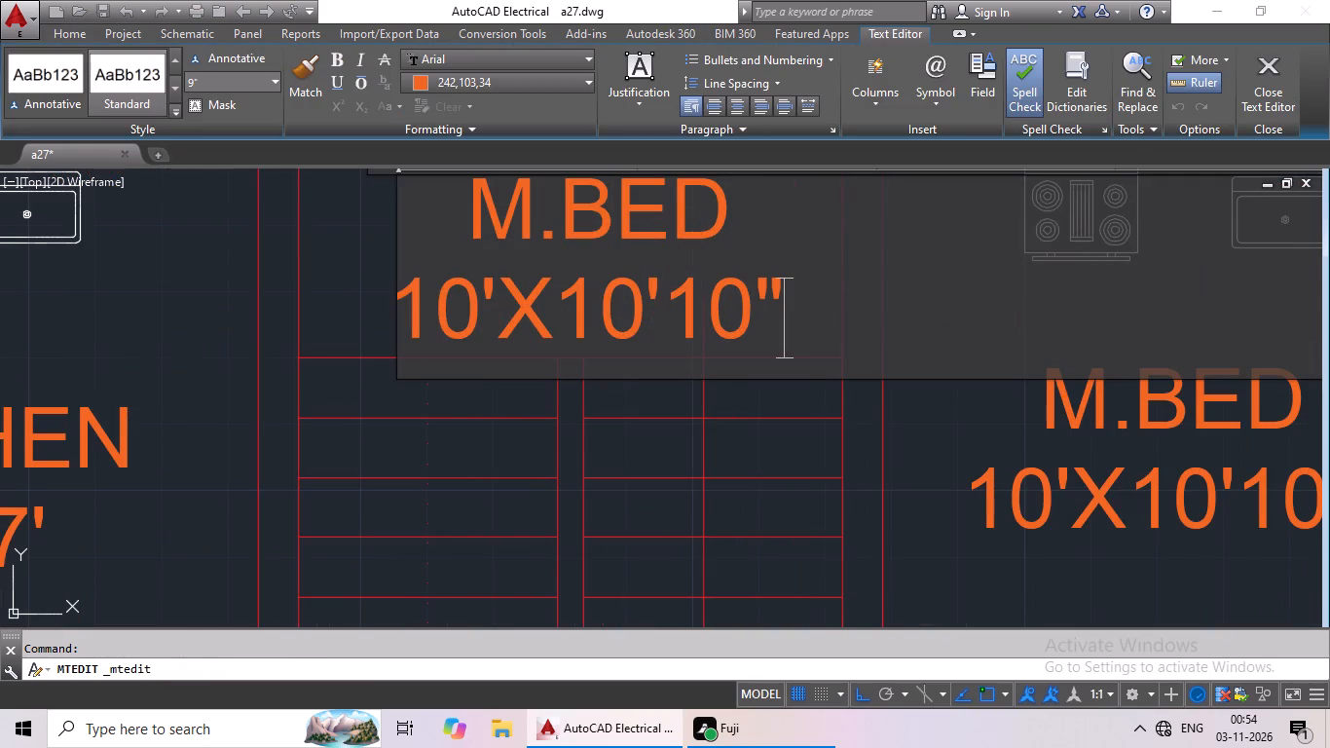
{"action": "key", "text": "BackSpace"}
{"action": "key", "text": "BackSpace"}
{"action": "key", "text": "BackSpace"}
{"action": "key", "text": "BackSpace"}
{"action": "key", "text": "BackSpace"}
{"action": "key", "text": "BackSpace"}
{"action": "key", "text": "BackSpace"}
{"action": "key", "text": "BackSpace"}
{"action": "key", "text": "BackSpace"}
{"action": "key", "text": "BackSpace"}
{"action": "key", "text": "BackSpace"}
{"action": "key", "text": "BackSpace"}
{"action": "key", "text": "BackSpace"}
{"action": "key", "text": "BackSpace"}
{"action": "key", "text": "BackSpace"}
{"action": "key", "text": "BackSpace"}
{"action": "key", "text": "BackSpace"}
{"action": "key", "text": "BackSpace"}
{"action": "key", "text": "BackSpace"}
{"action": "key", "text": "BackSpace"}
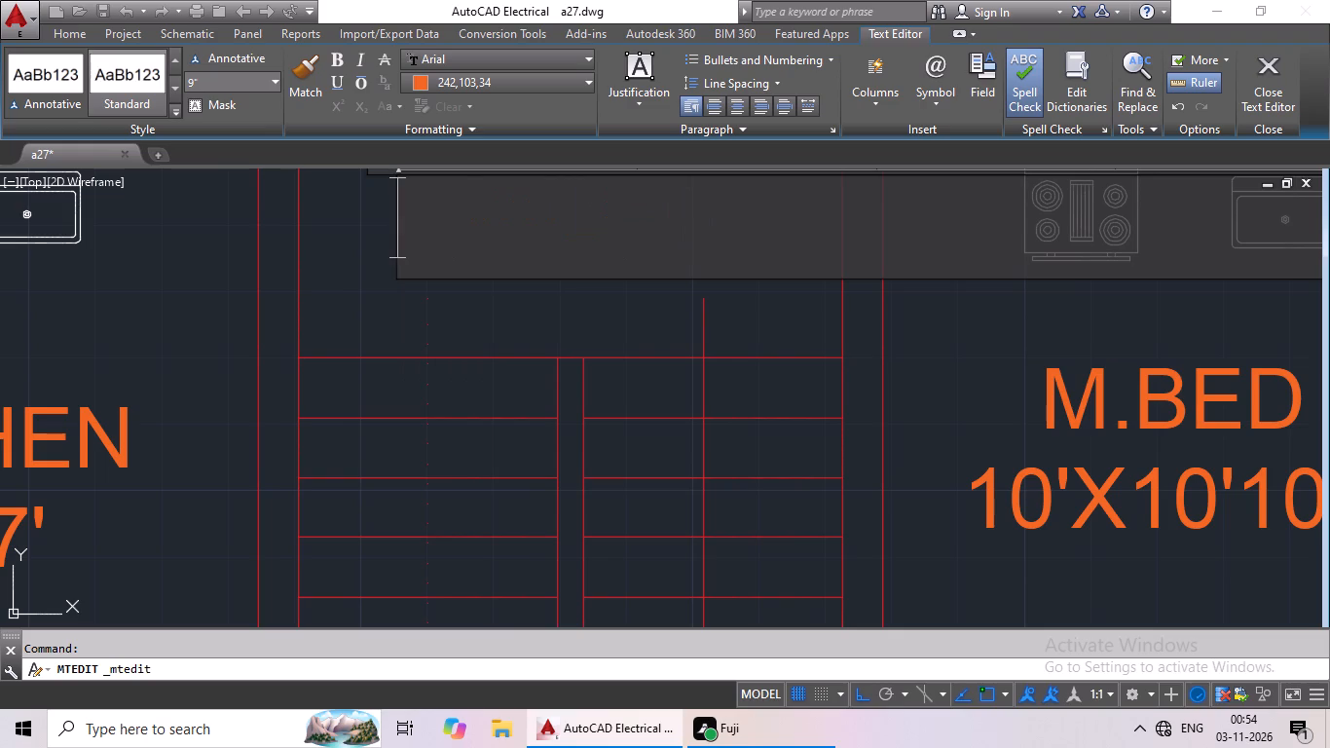
{"action": "key", "text": "shift+s"}
{"action": "type", "text": "TAIR"}
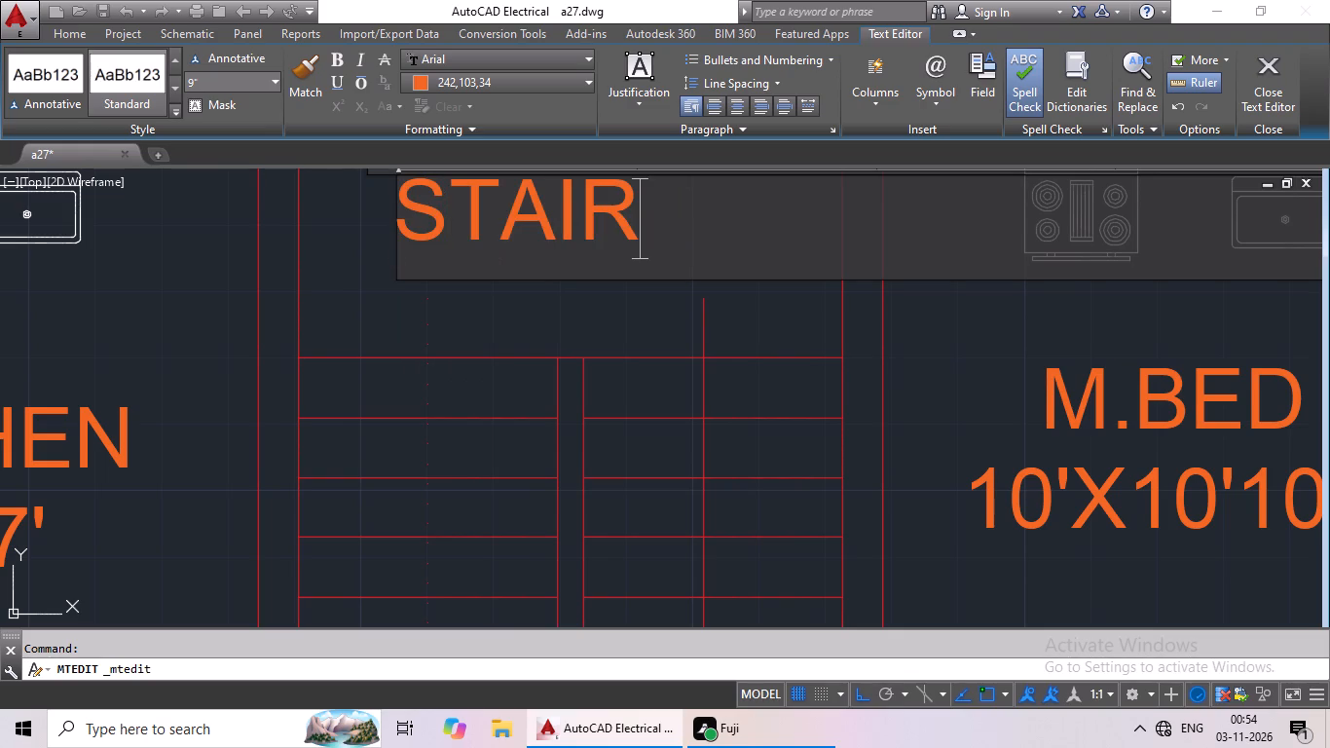
{"action": "key", "text": "Return"}
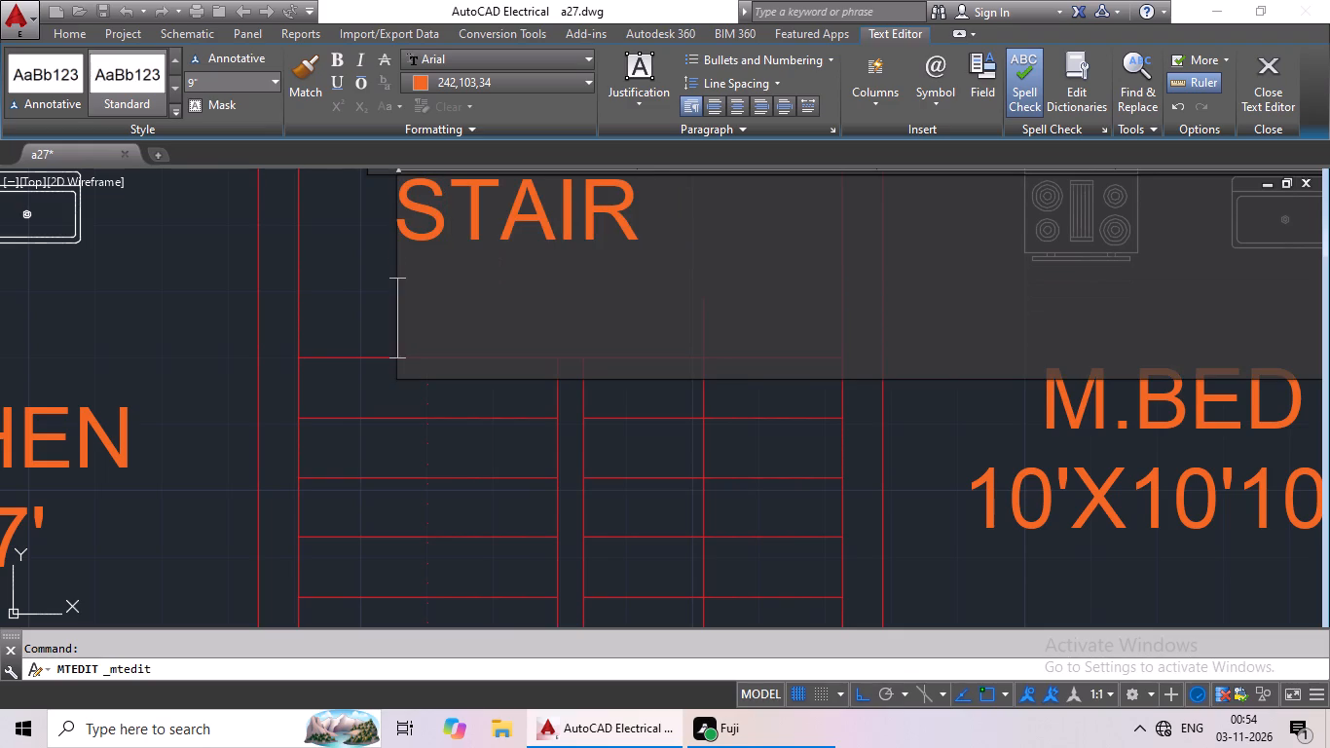
{"action": "scroll", "coordinate": [802, 283], "scroll_direction": "down", "scroll_amount": 5}
{"action": "scroll", "coordinate": [802, 283], "scroll_direction": "up", "scroll_amount": 5}
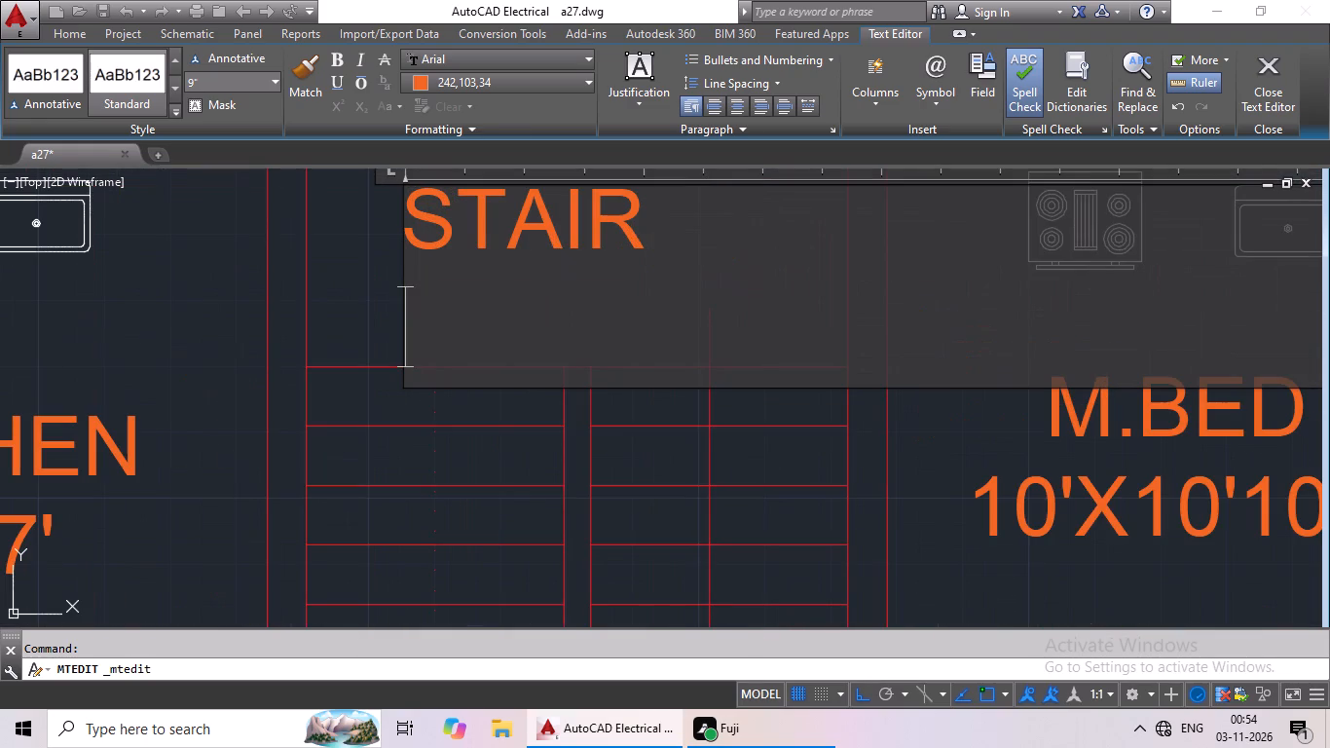
{"action": "type", "text": "7'X16'"}
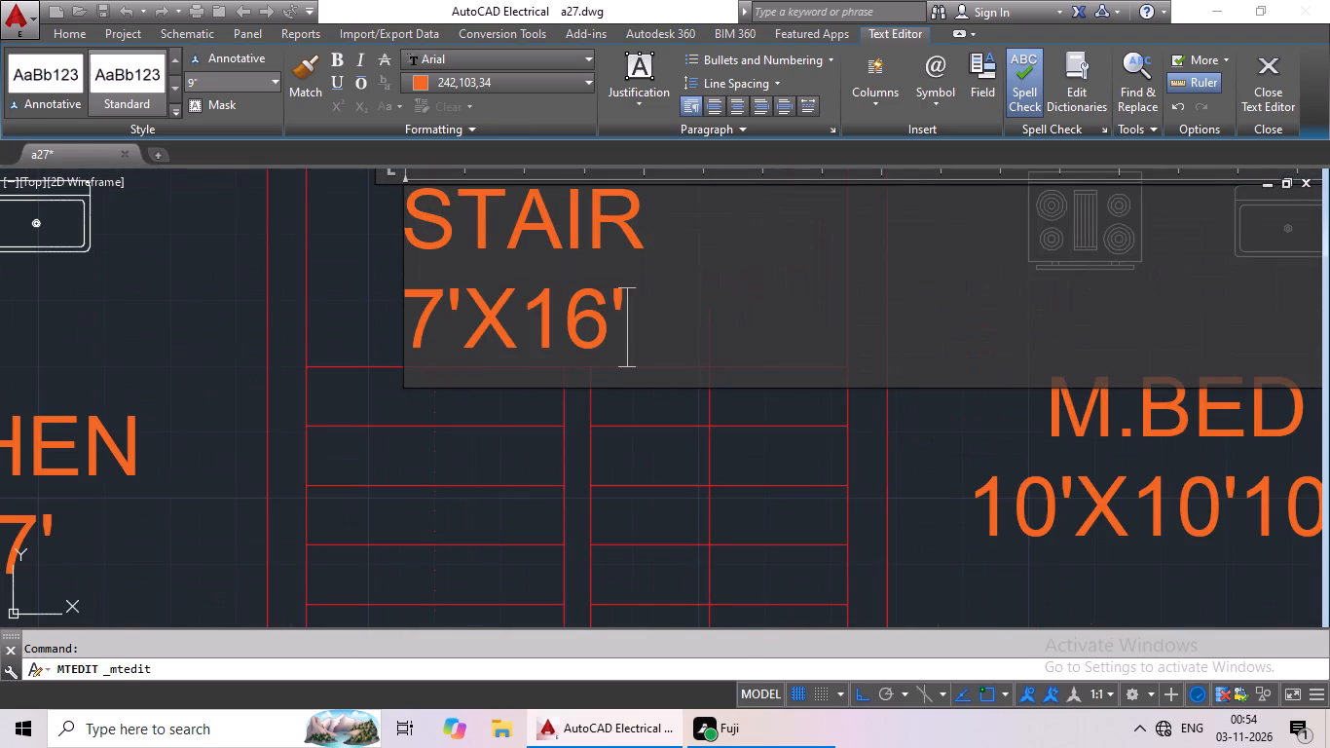
{"action": "left_click", "coordinate": [420, 215]}
{"action": "key", "text": "space"}
{"action": "key", "text": "space"}
{"action": "key", "text": "space"}
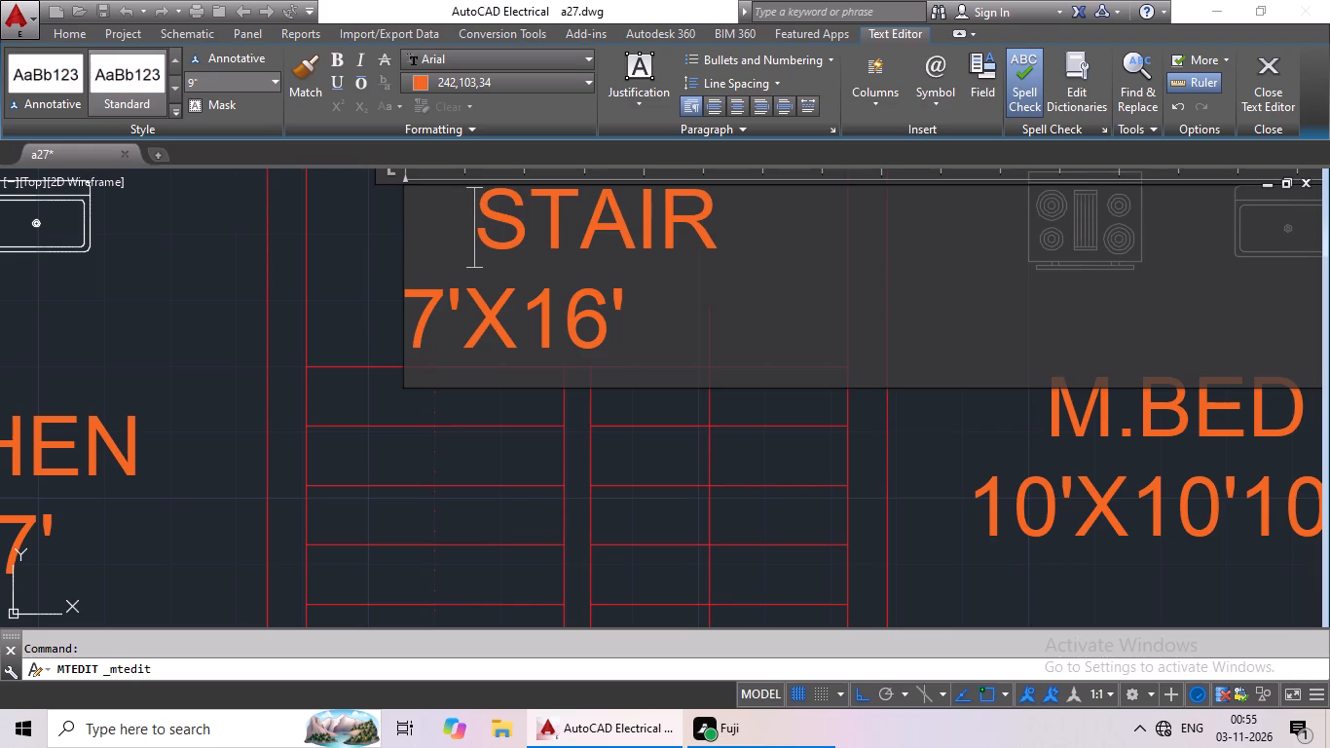
{"action": "left_click", "coordinate": [407, 300]}
{"action": "key", "text": "space"}
{"action": "key", "text": "space"}
{"action": "key", "text": "space"}
{"action": "key", "text": "space"}
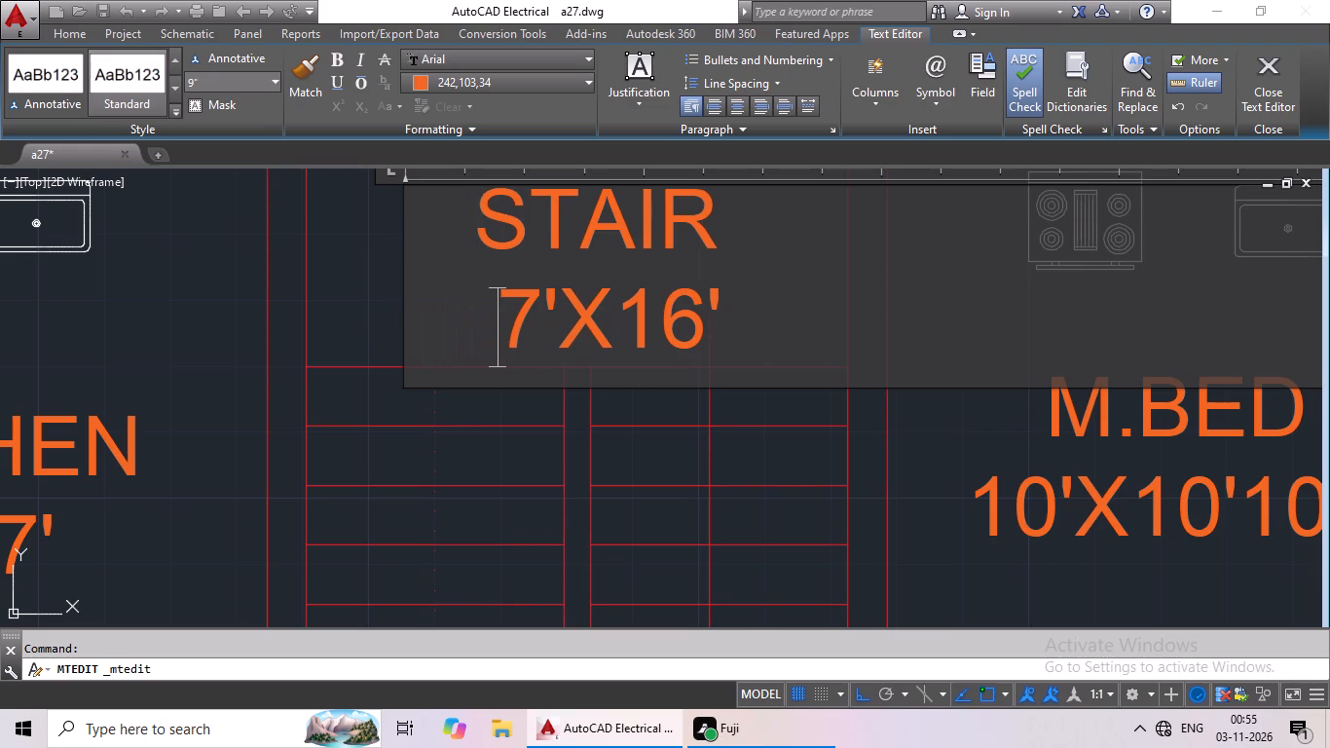
{"action": "left_click", "coordinate": [939, 447]}
Change the size in the first floor plan's kitchen label west of the stair to 7'X9'.
{"action": "scroll", "coordinate": [951, 439], "scroll_direction": "down", "scroll_amount": 2}
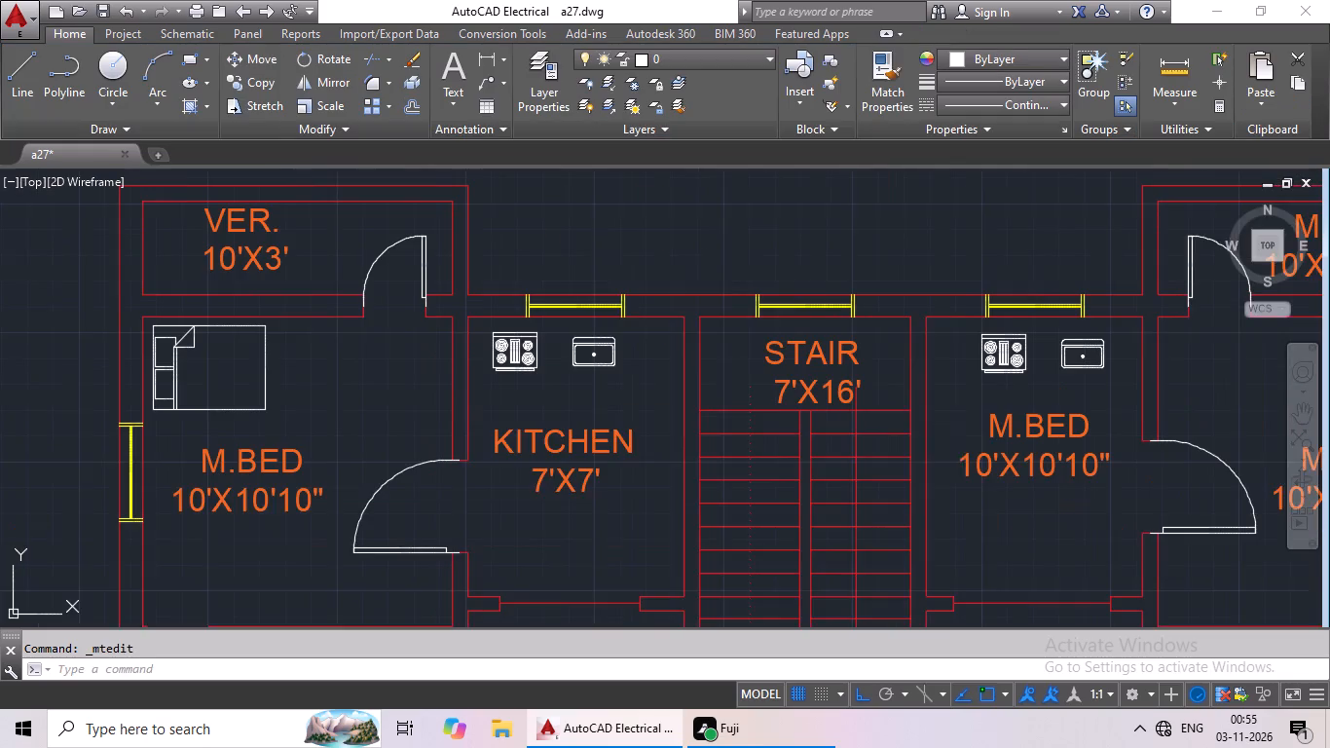
{"action": "middle_click_drag", "start_coordinate": [954, 437], "coordinate": [887, 427]}
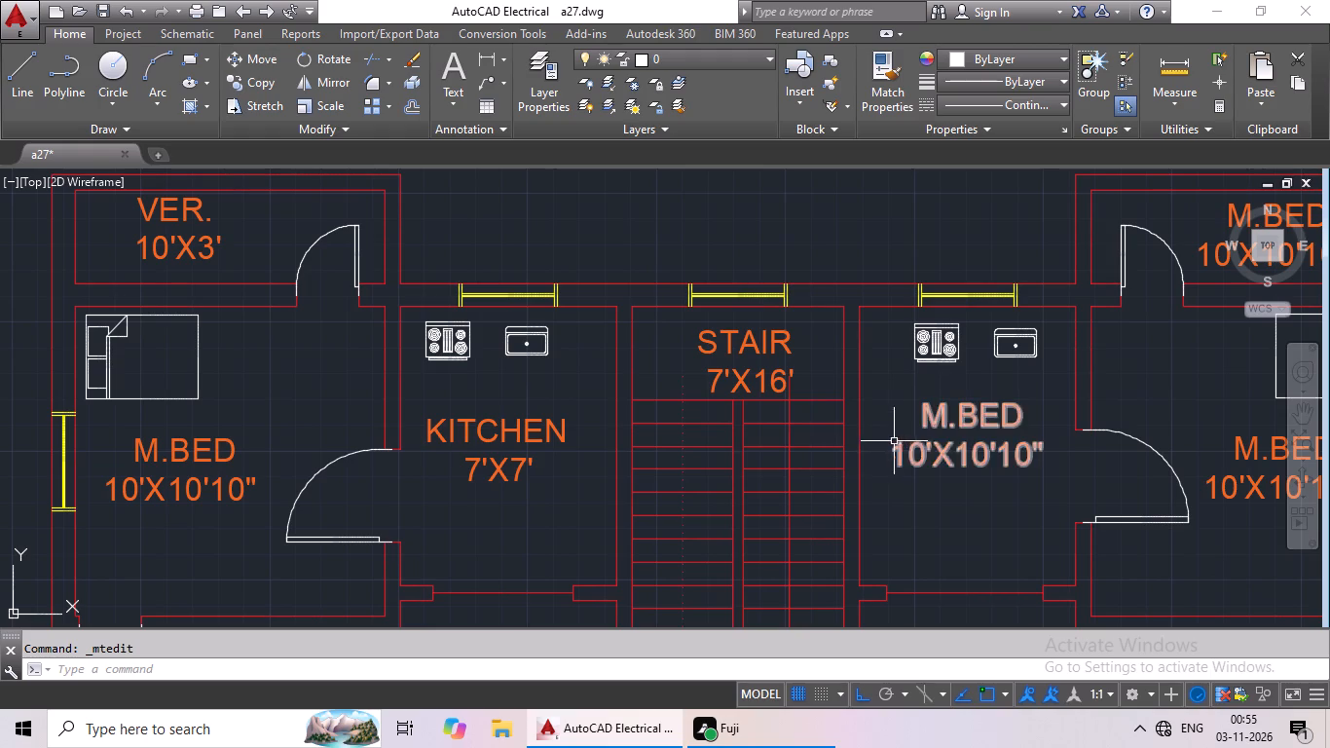
{"action": "scroll", "coordinate": [955, 442], "scroll_direction": "down", "scroll_amount": 3}
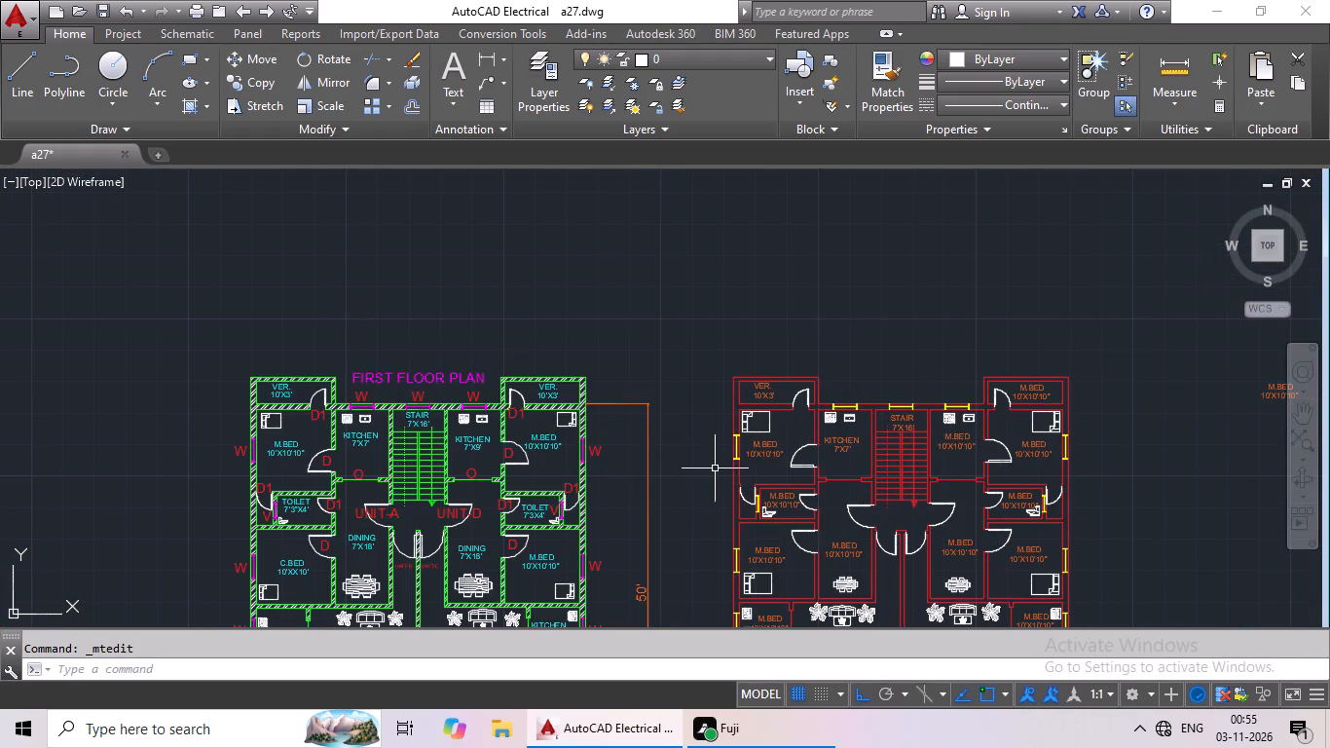
{"action": "scroll", "coordinate": [471, 459], "scroll_direction": "up", "scroll_amount": 4}
{"action": "scroll", "coordinate": [515, 449], "scroll_direction": "down", "scroll_amount": 5}
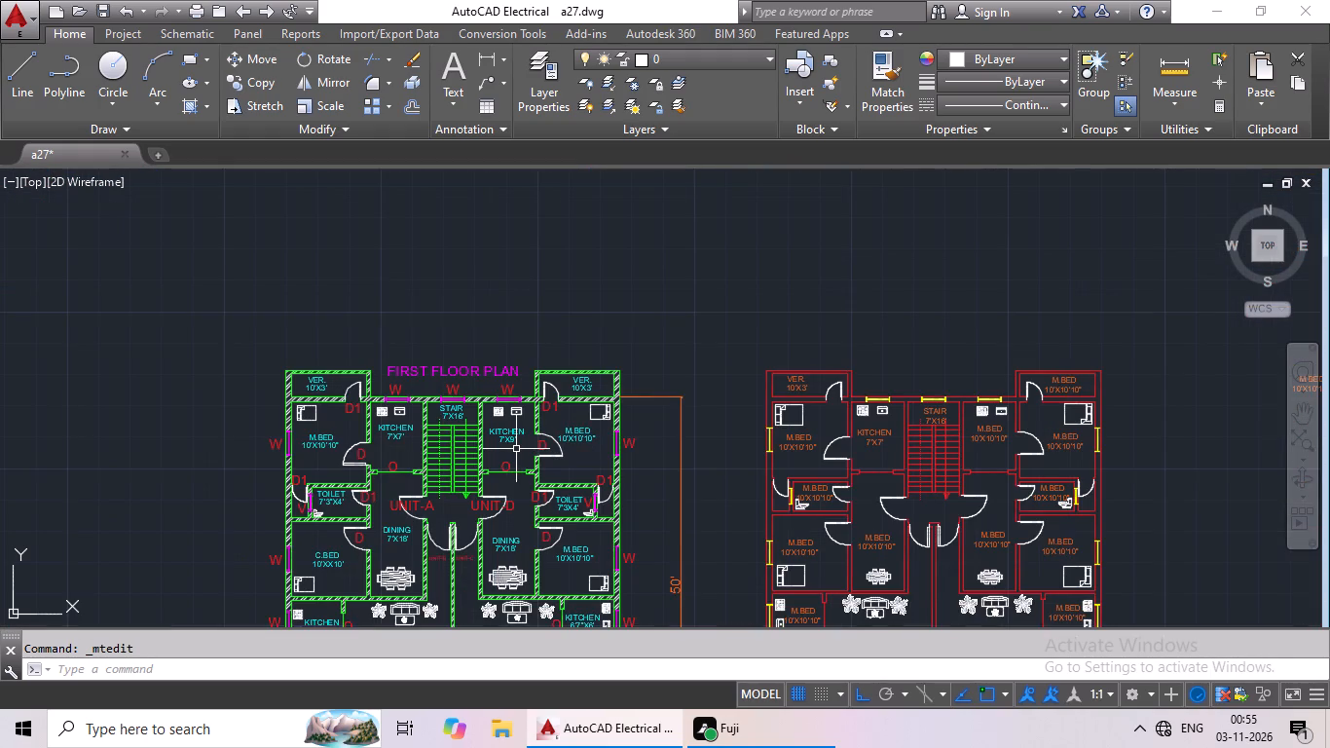
{"action": "scroll", "coordinate": [509, 454], "scroll_direction": "up", "scroll_amount": 1}
{"action": "middle_click_drag", "start_coordinate": [509, 454], "coordinate": [510, 452]}
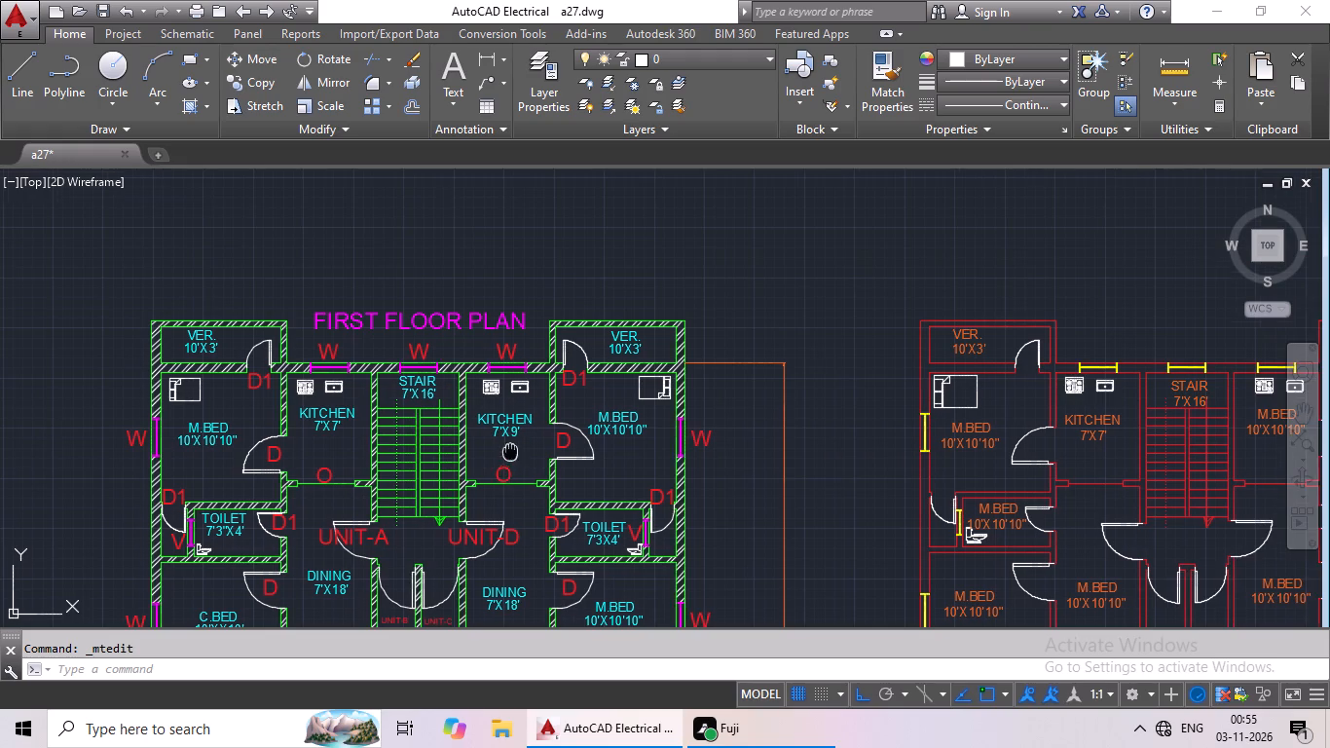
{"action": "middle_click_drag", "start_coordinate": [510, 452], "coordinate": [527, 431]}
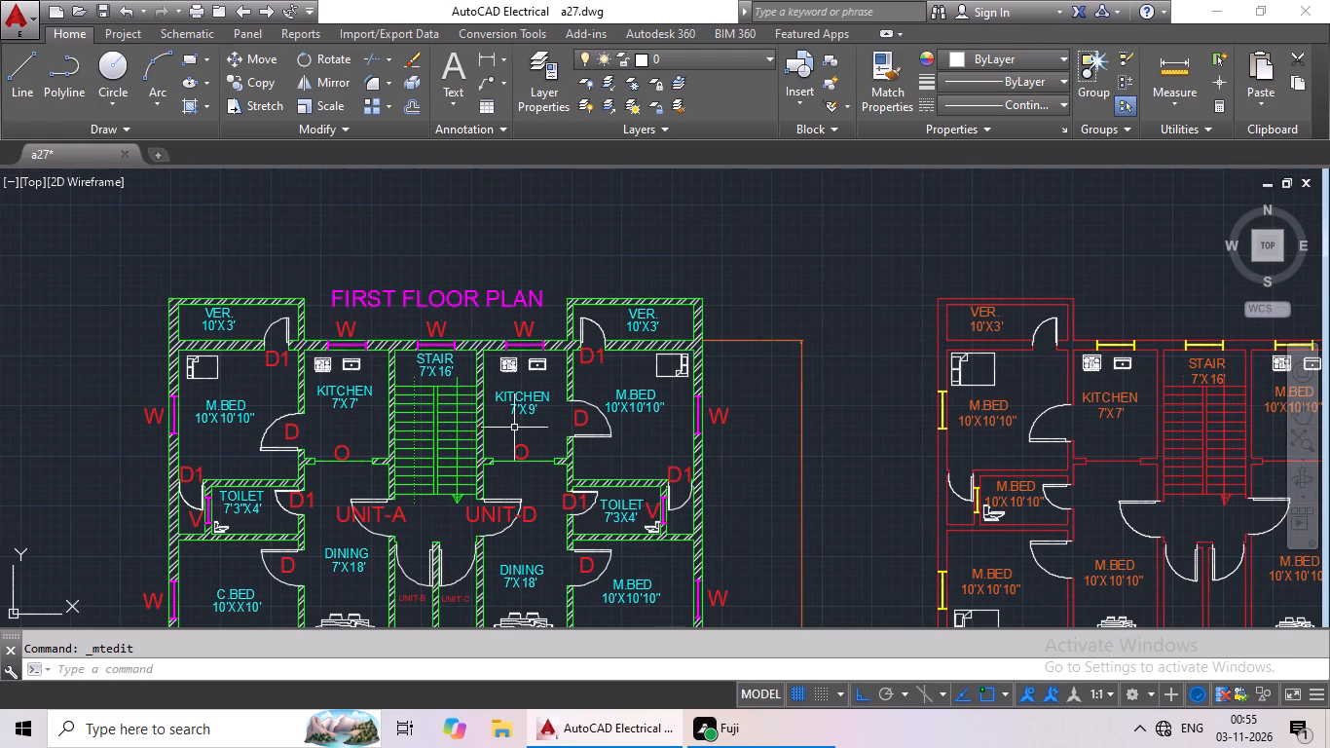
{"action": "scroll", "coordinate": [325, 396], "scroll_direction": "up", "scroll_amount": 3}
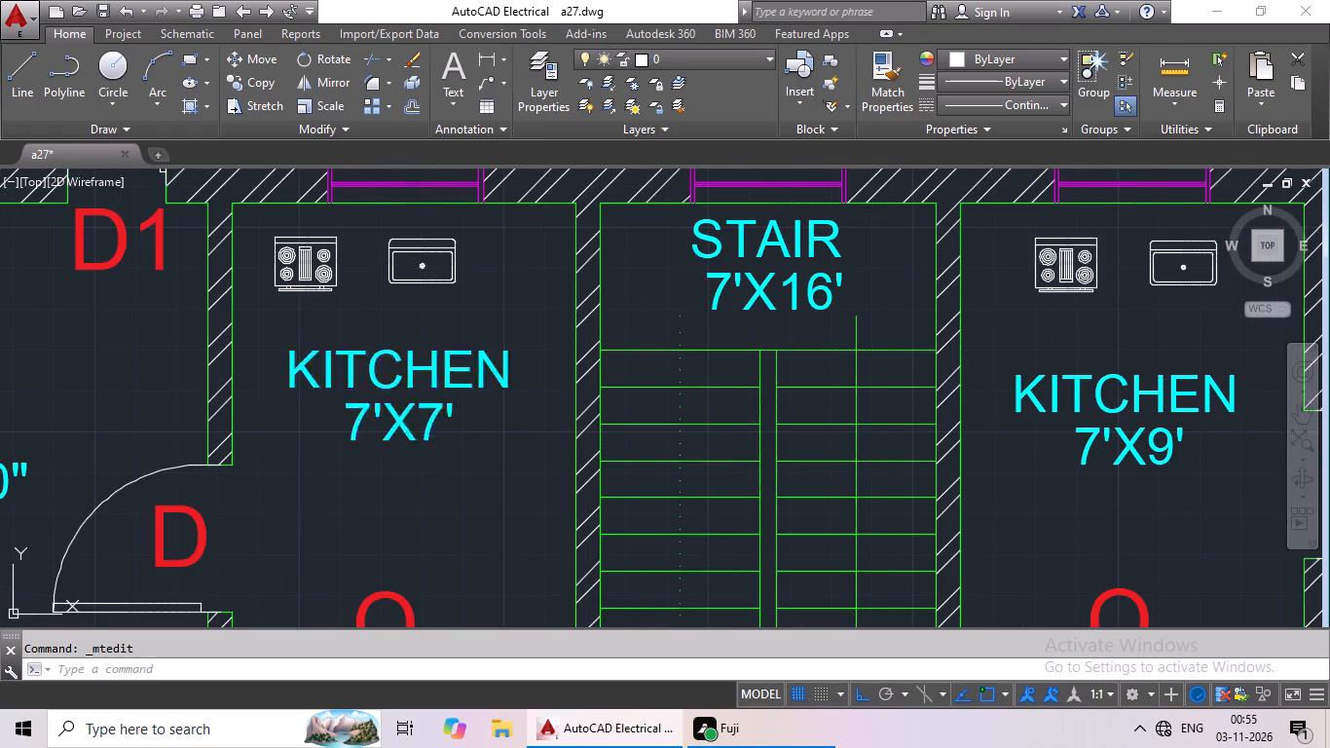
{"action": "double_click", "coordinate": [434, 418]}
{"action": "key", "text": "BackSpace"}
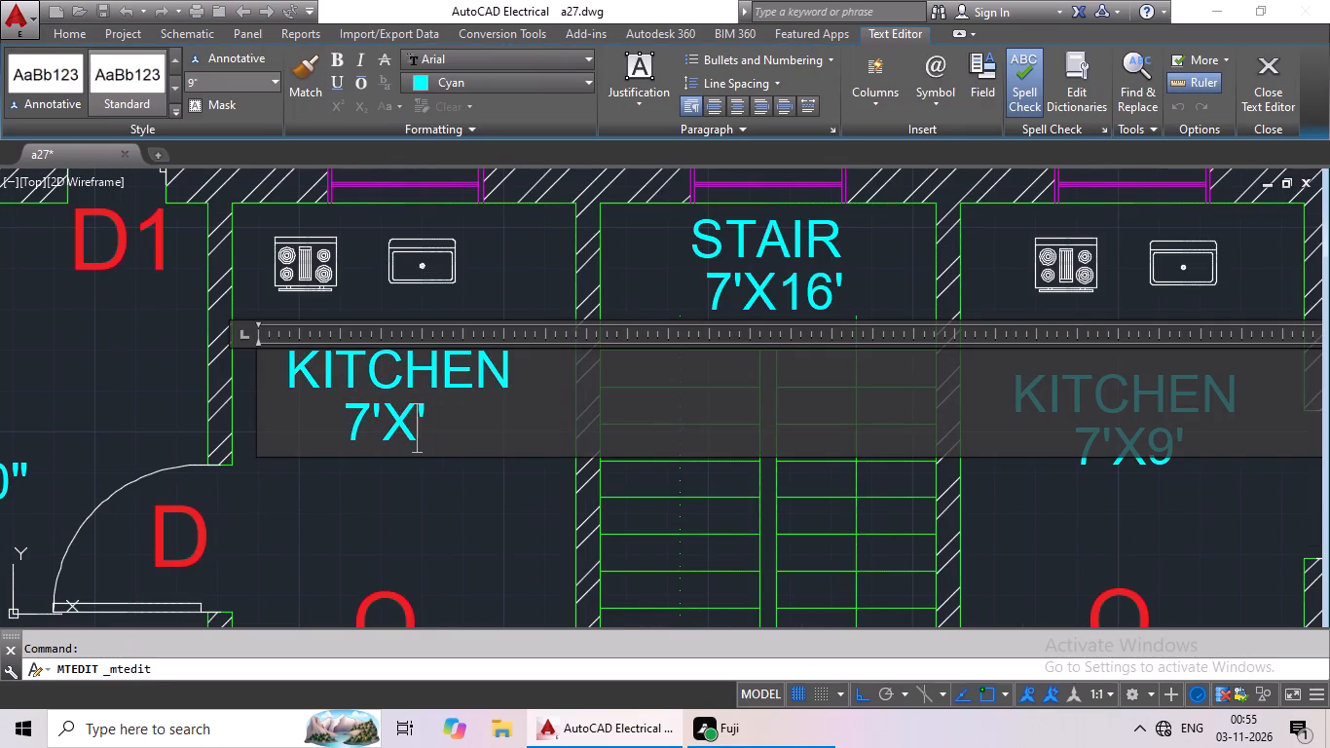
{"action": "key", "text": "9"}
{"action": "left_click", "coordinate": [474, 484]}
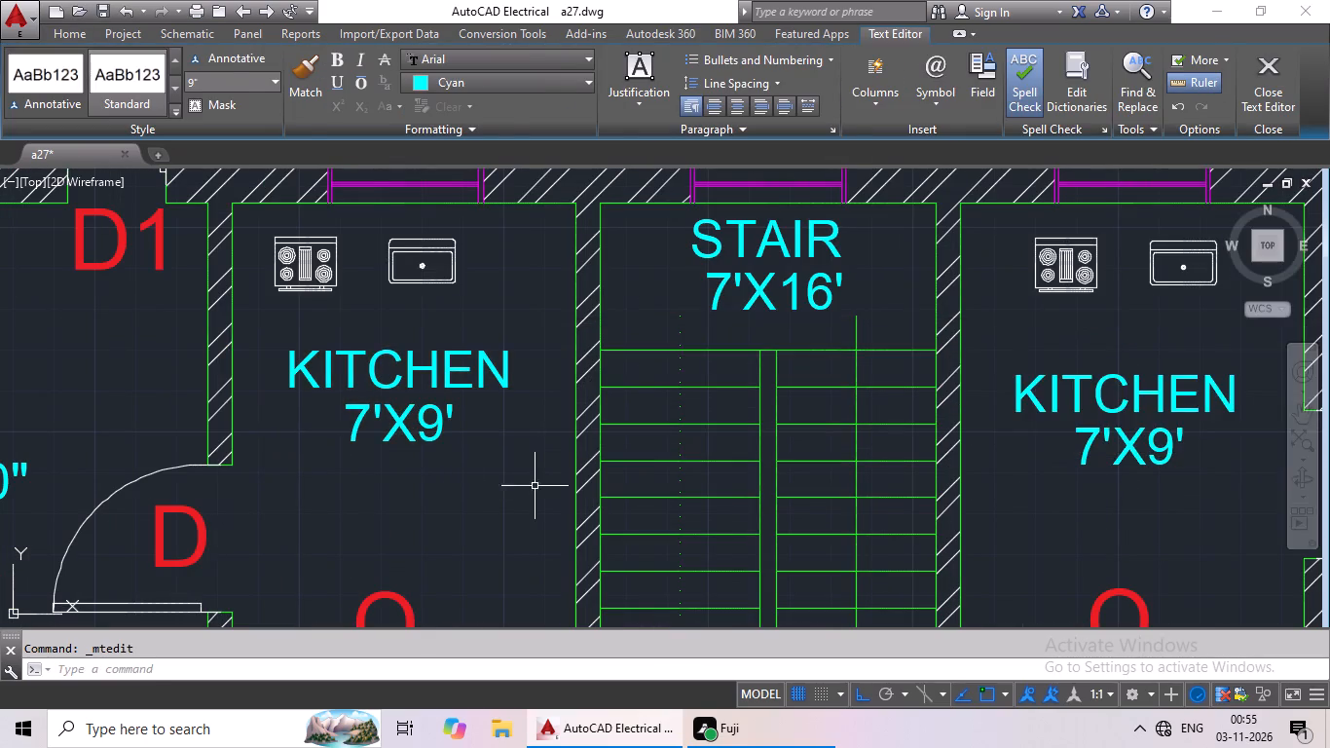
Change the M.BED label in the room east of the red plan's stair to KITCHEN, with 7'X9' centred beneath it.
{"action": "scroll", "coordinate": [667, 435], "scroll_direction": "down", "scroll_amount": 3}
{"action": "middle_click_drag", "start_coordinate": [808, 423], "coordinate": [324, 419]}
{"action": "middle_click_drag", "start_coordinate": [905, 426], "coordinate": [783, 429]}
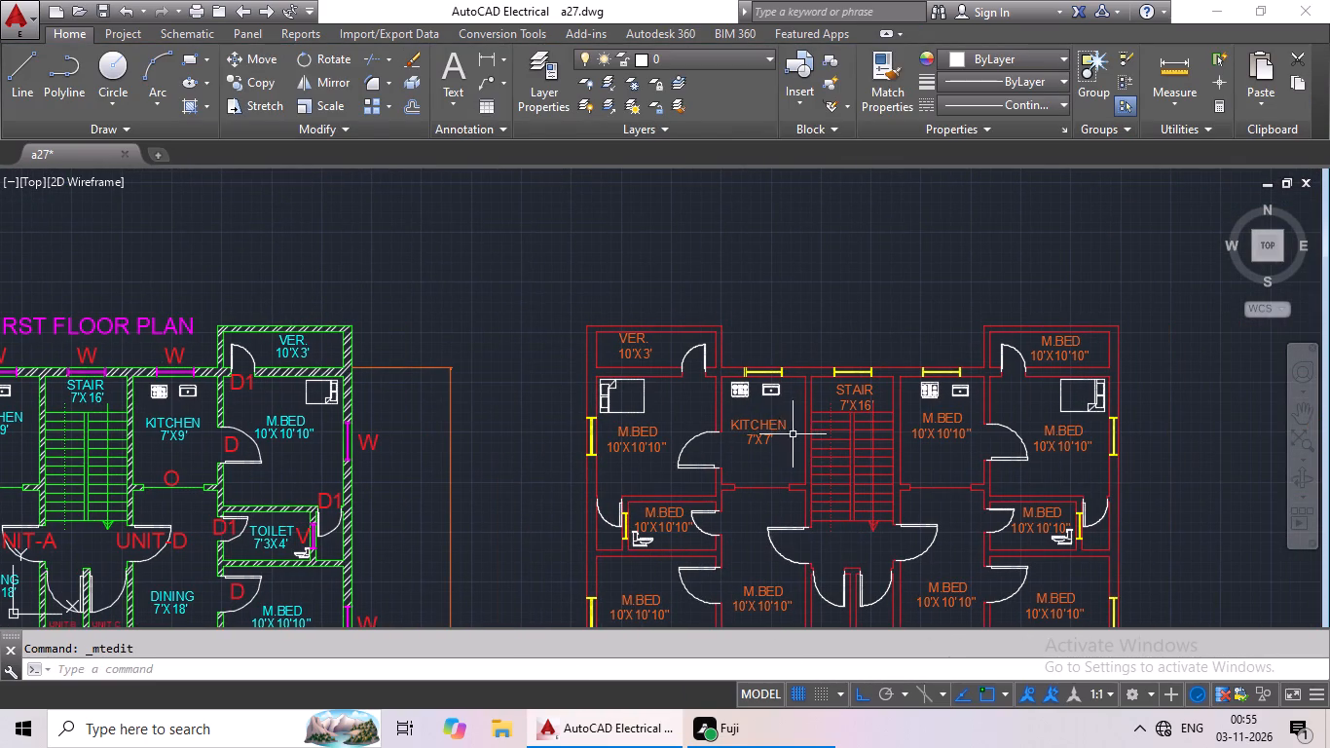
{"action": "middle_click_drag", "start_coordinate": [783, 470], "coordinate": [651, 470]}
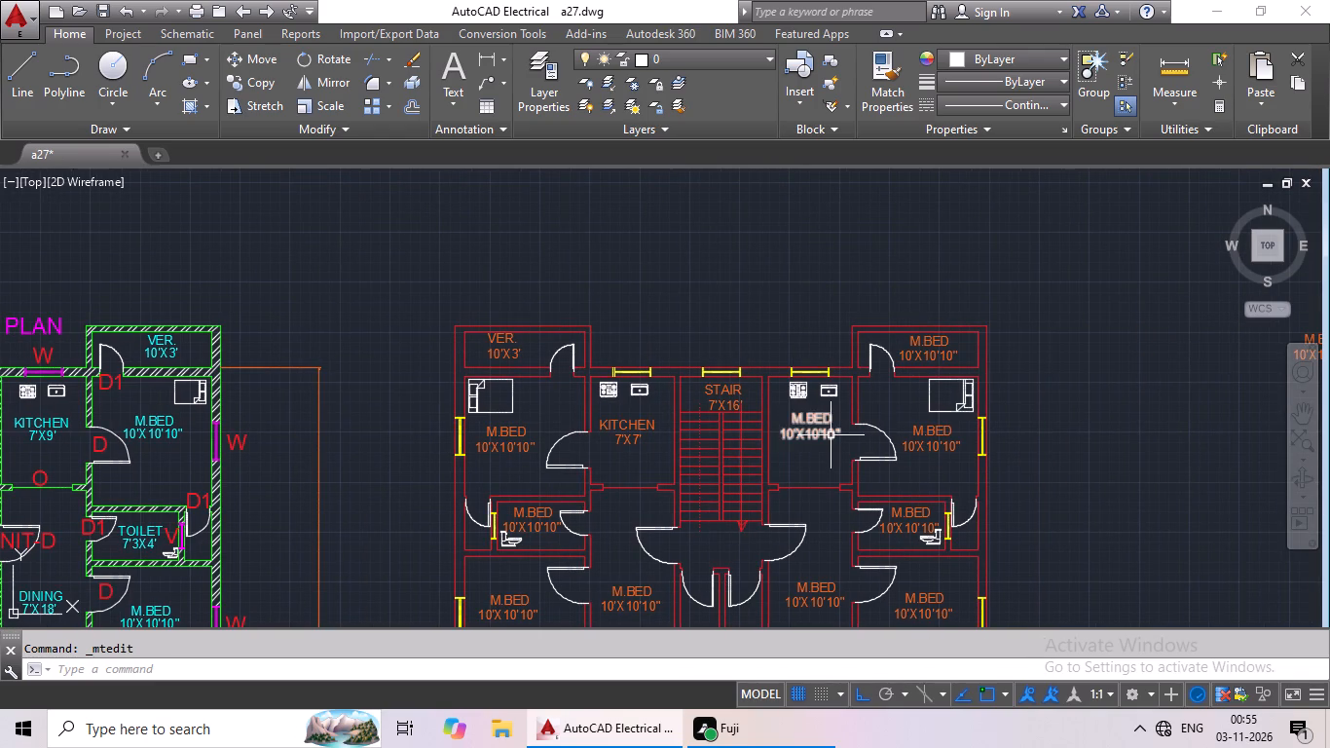
{"action": "scroll", "coordinate": [831, 435], "scroll_direction": "up", "scroll_amount": 4}
{"action": "left_click", "coordinate": [843, 436]}
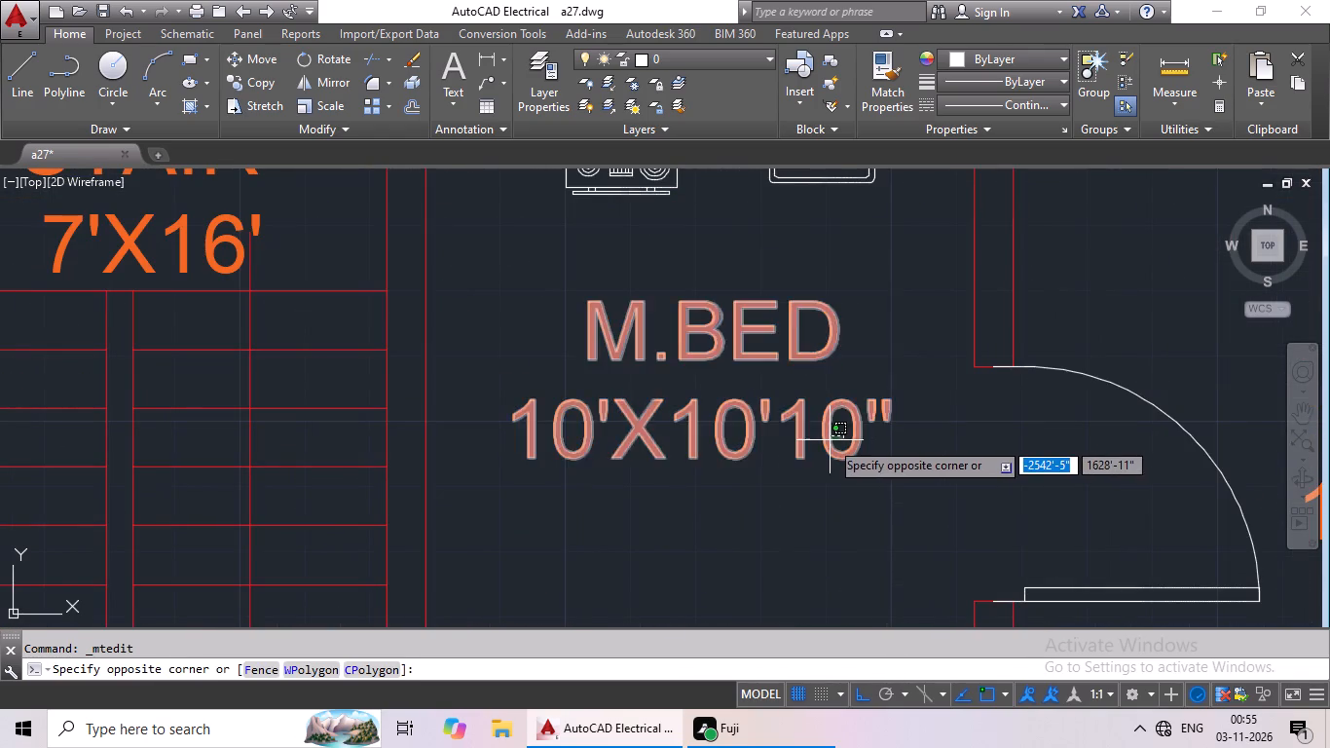
{"action": "scroll", "coordinate": [830, 440], "scroll_direction": "down", "scroll_amount": 3}
{"action": "double_click", "coordinate": [787, 435]}
{"action": "scroll", "coordinate": [854, 446], "scroll_direction": "up", "scroll_amount": 2}
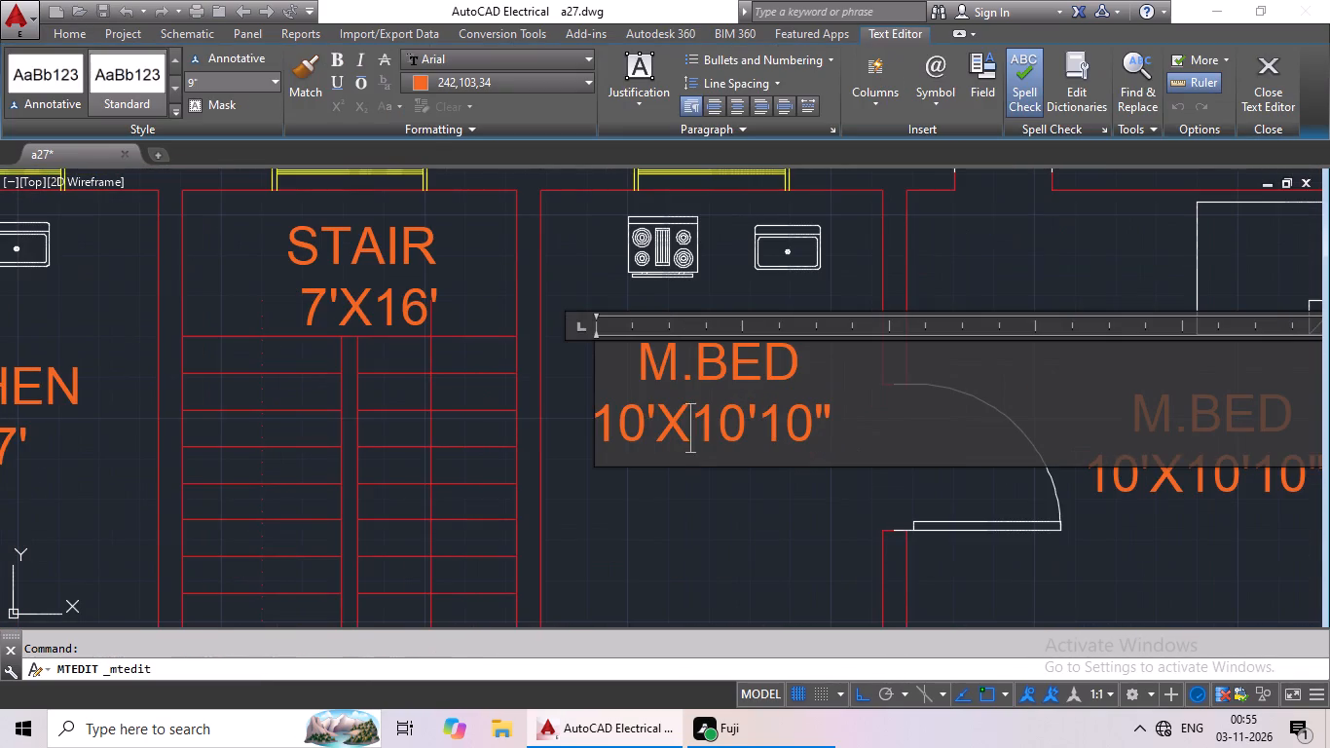
{"action": "left_click", "coordinate": [869, 431]}
{"action": "key", "text": "BackSpace"}
{"action": "key", "text": "BackSpace"}
{"action": "key", "text": "BackSpace"}
{"action": "key", "text": "BackSpace"}
{"action": "key", "text": "BackSpace"}
{"action": "key", "text": "BackSpace"}
{"action": "key", "text": "BackSpace"}
{"action": "key", "text": "BackSpace"}
{"action": "key", "text": "BackSpace"}
{"action": "key", "text": "BackSpace"}
{"action": "key", "text": "BackSpace"}
{"action": "key", "text": "BackSpace"}
{"action": "key", "text": "BackSpace"}
{"action": "key", "text": "BackSpace"}
{"action": "key", "text": "BackSpace"}
{"action": "key", "text": "BackSpace"}
{"action": "key", "text": "BackSpace"}
{"action": "key", "text": "BackSpace"}
{"action": "key", "text": "BackSpace"}
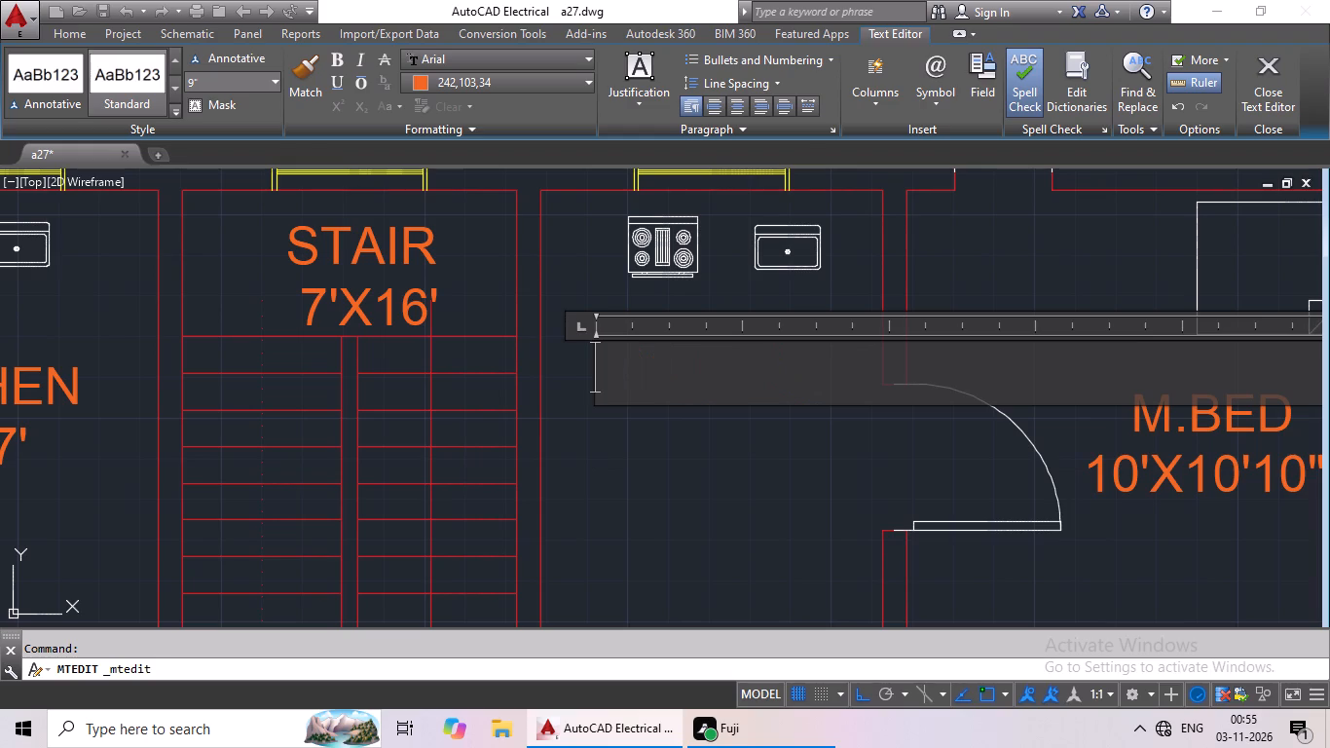
{"action": "type", "text": "KITC"}
{"action": "type", "text": "HE"}
{"action": "key", "text": "shift+n"}
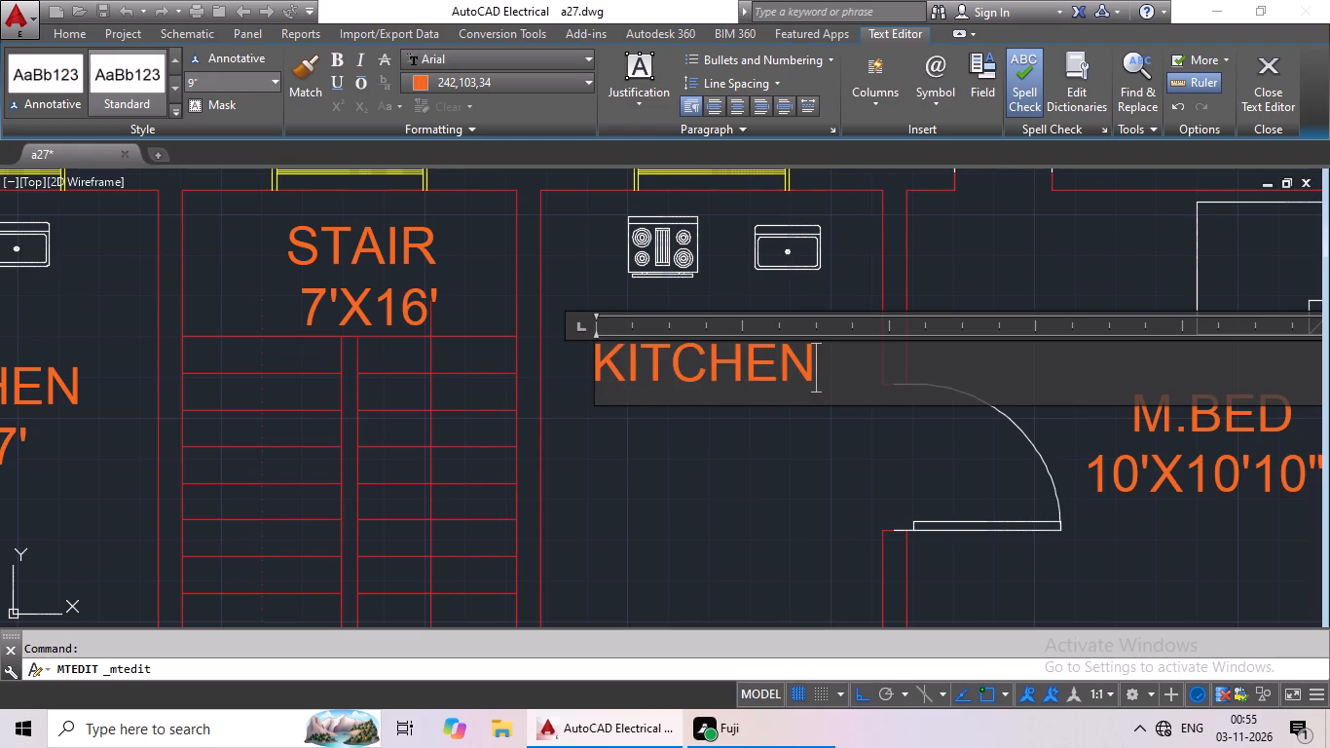
{"action": "key", "text": "Return"}
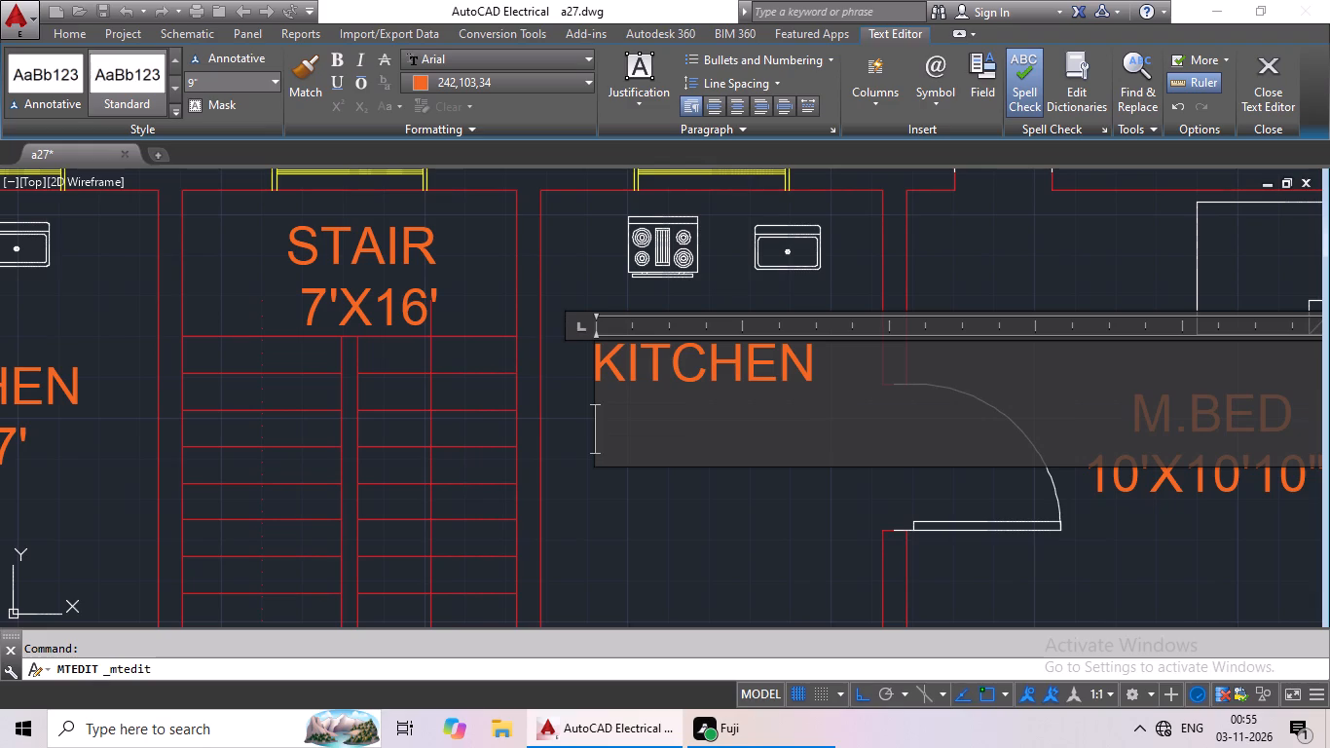
{"action": "scroll", "coordinate": [827, 440], "scroll_direction": "down", "scroll_amount": 4}
{"action": "scroll", "coordinate": [827, 440], "scroll_direction": "up", "scroll_amount": 4}
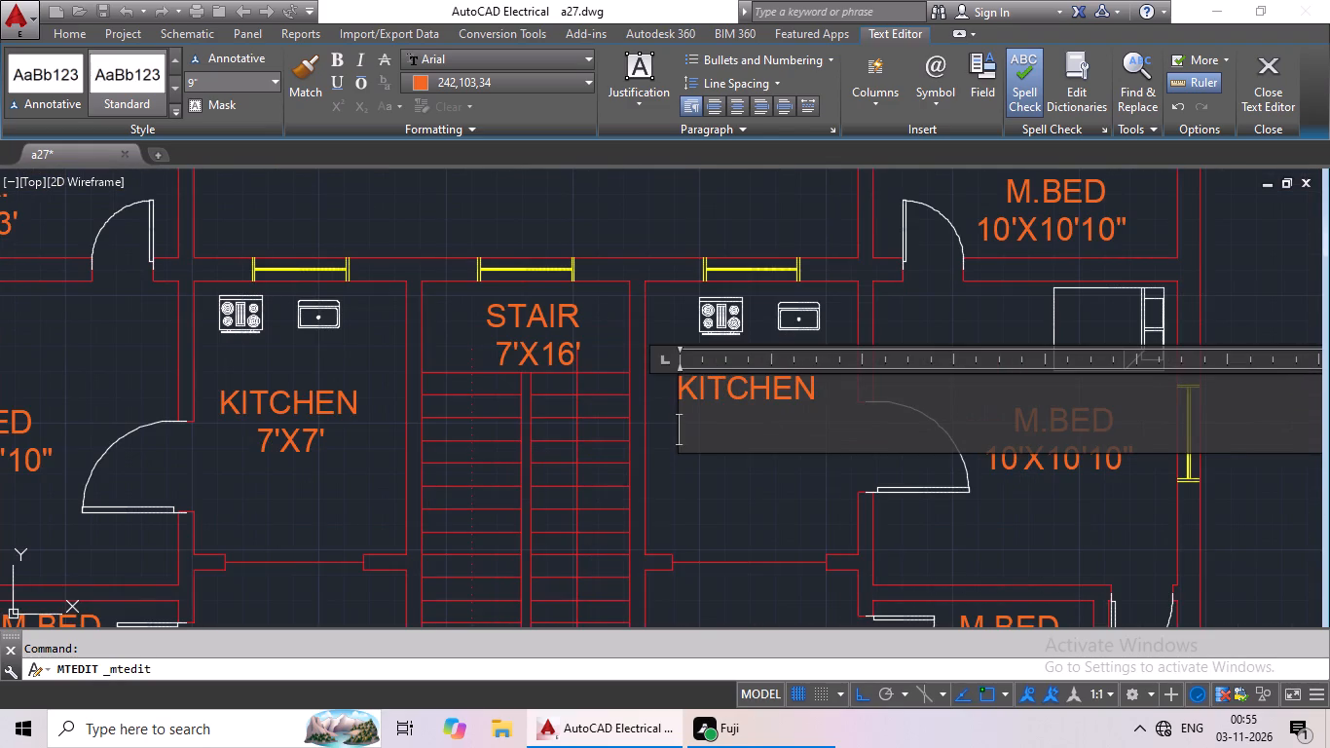
{"action": "type", "text": "7'"}
{"action": "type", "text": "X9'"}
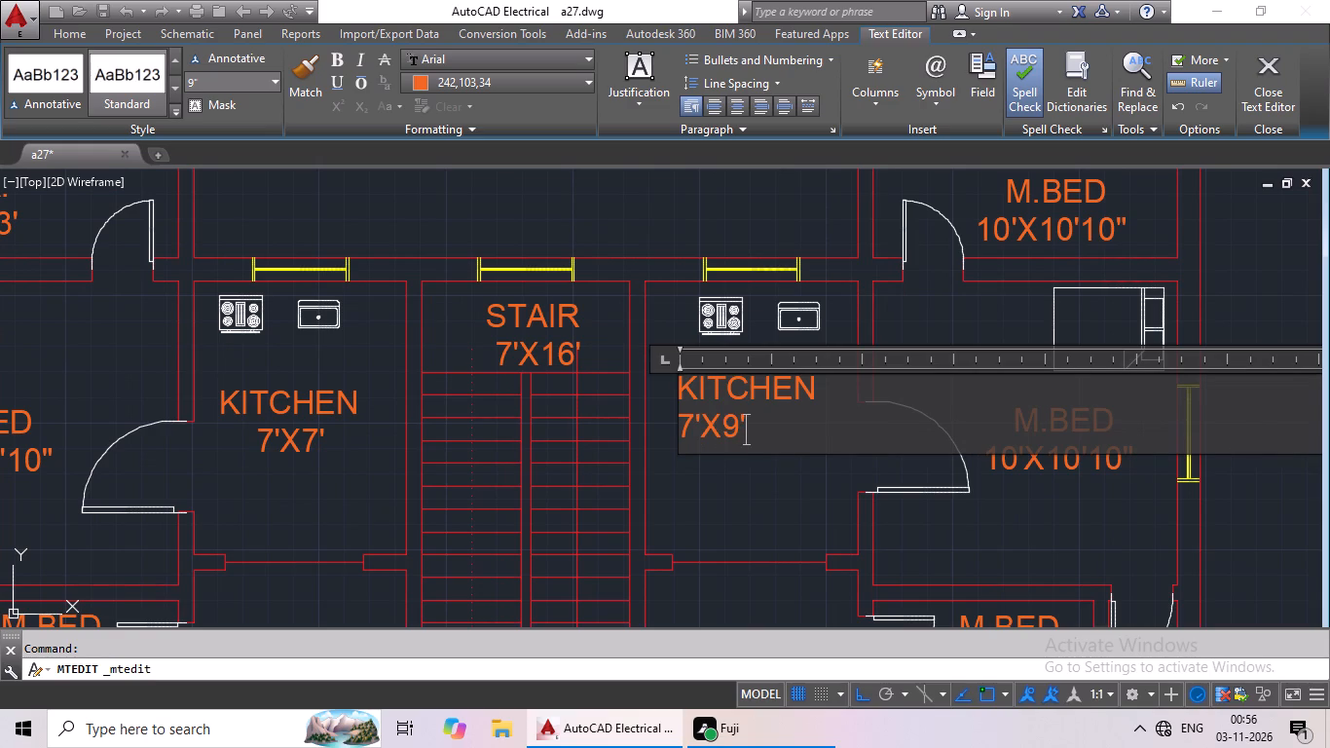
{"action": "left_click", "coordinate": [683, 409]}
{"action": "left_click", "coordinate": [683, 422]}
{"action": "key", "text": "space"}
{"action": "key", "text": "space"}
{"action": "key", "text": "space"}
{"action": "key", "text": "space"}
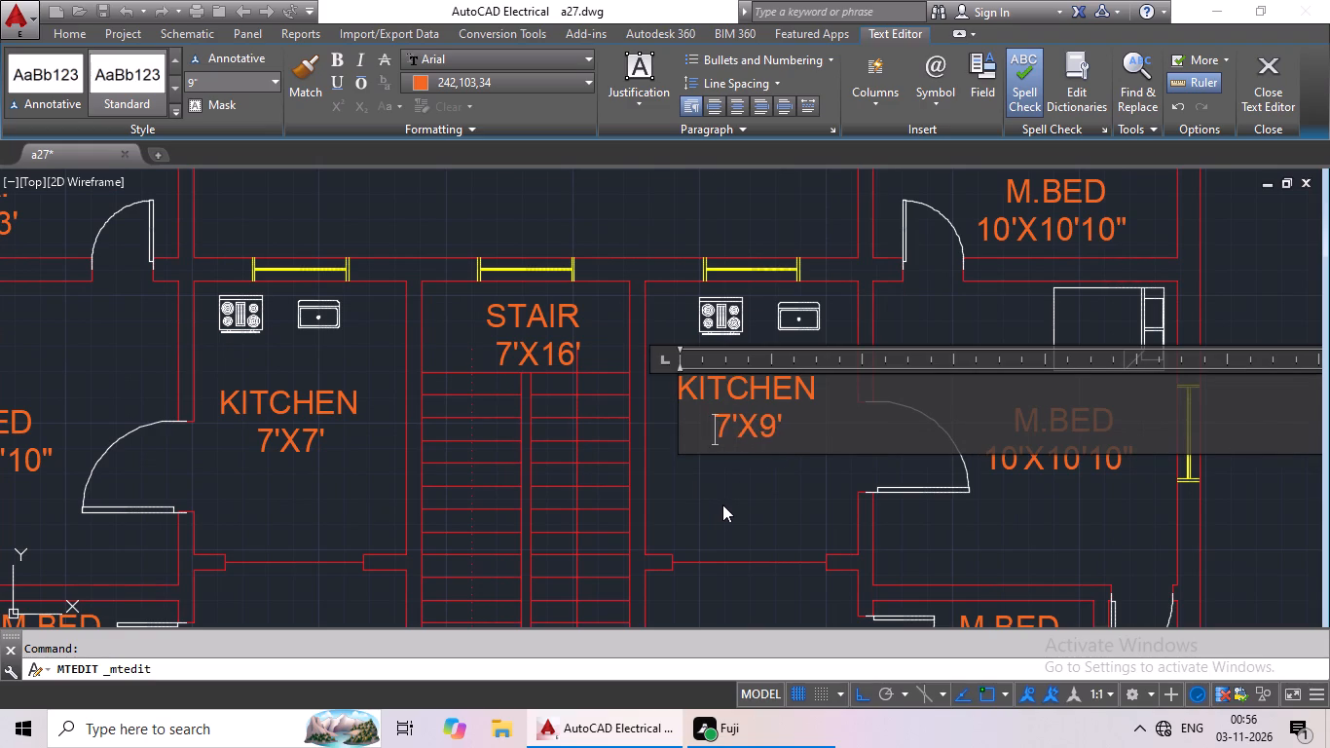
{"action": "left_click", "coordinate": [724, 506]}
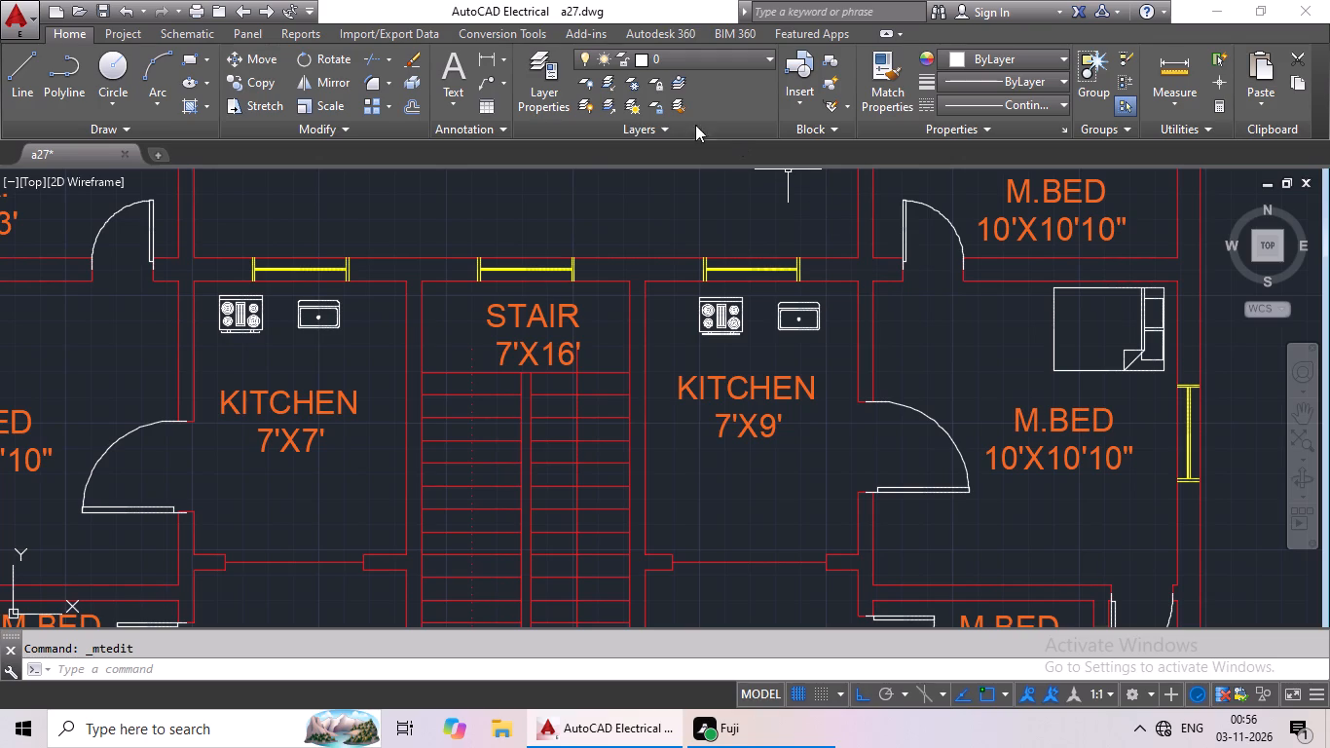
Measure the inner width of the red plan's kitchen east of the stair with a temporary linear dimension.
{"action": "left_click", "coordinate": [482, 61]}
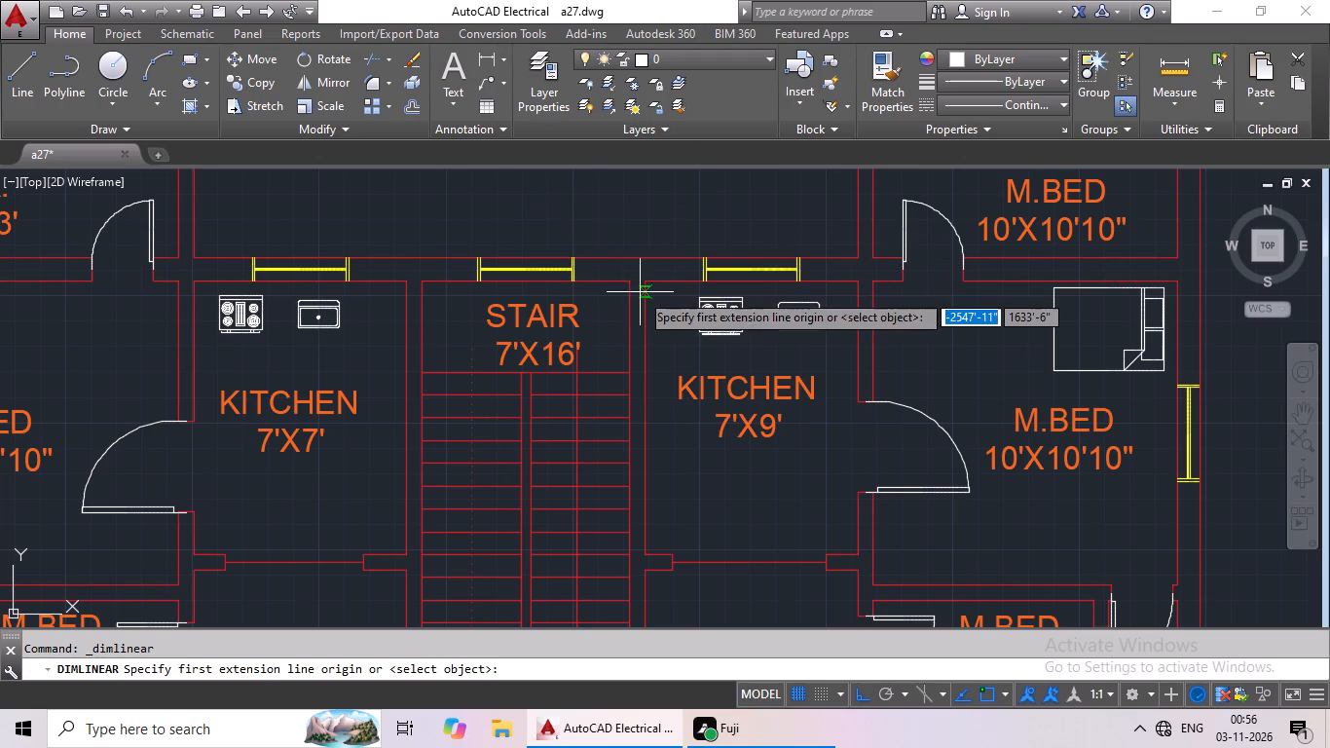
{"action": "left_click", "coordinate": [649, 282]}
{"action": "left_click", "coordinate": [863, 282]}
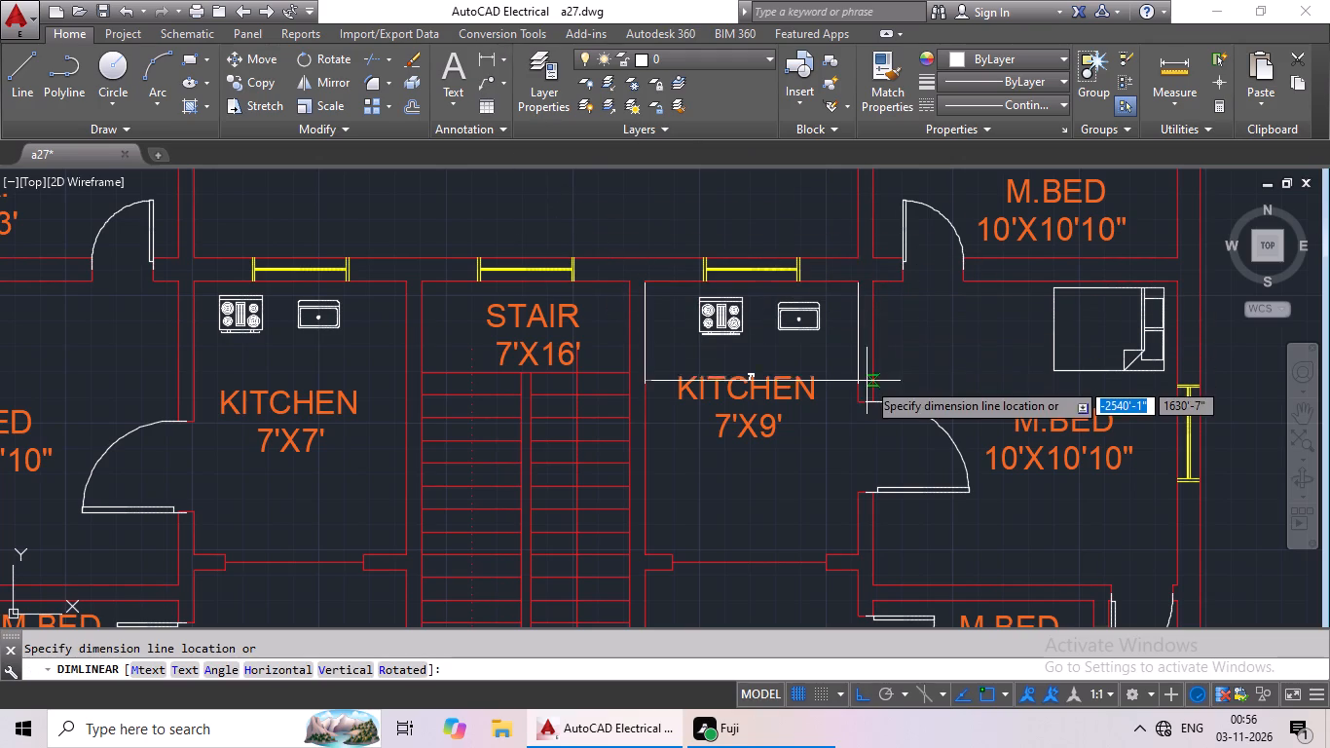
{"action": "scroll", "coordinate": [868, 380], "scroll_direction": "up", "scroll_amount": 1}
{"action": "scroll", "coordinate": [876, 362], "scroll_direction": "down", "scroll_amount": 2}
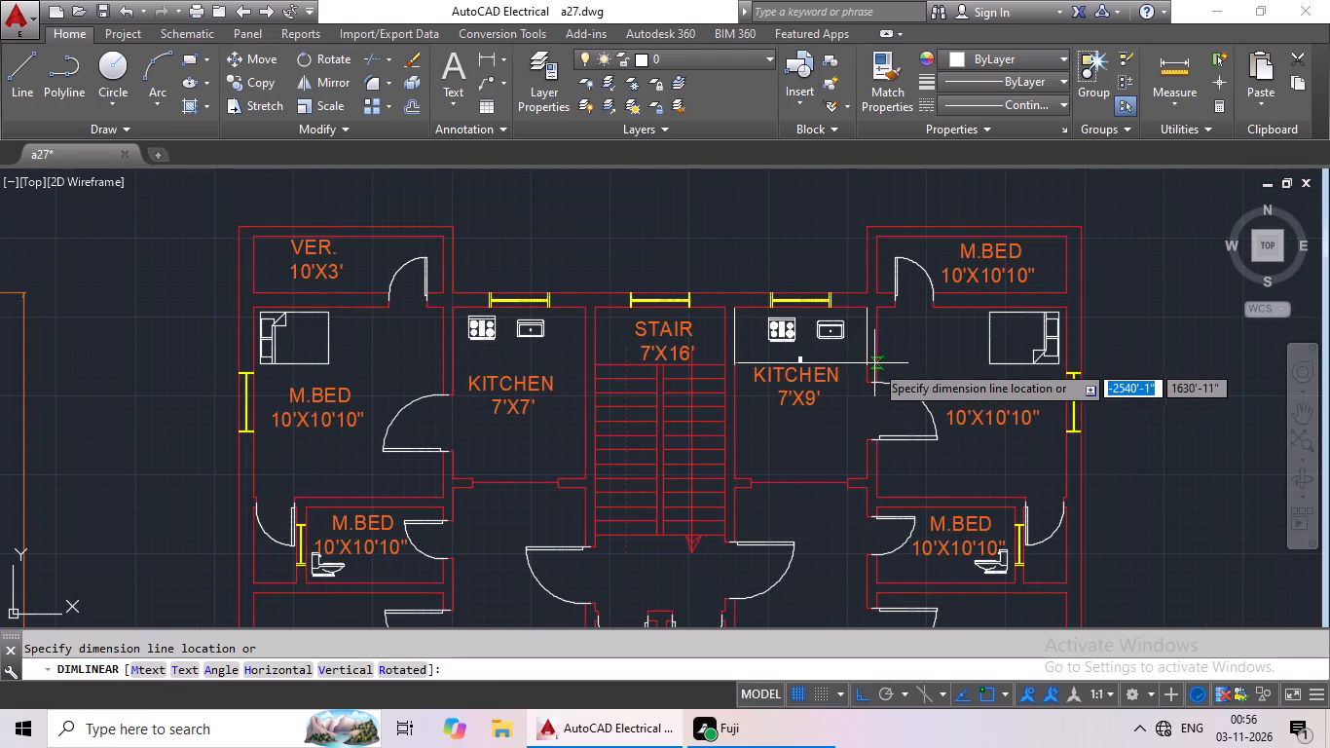
{"action": "key", "text": "Escape"}
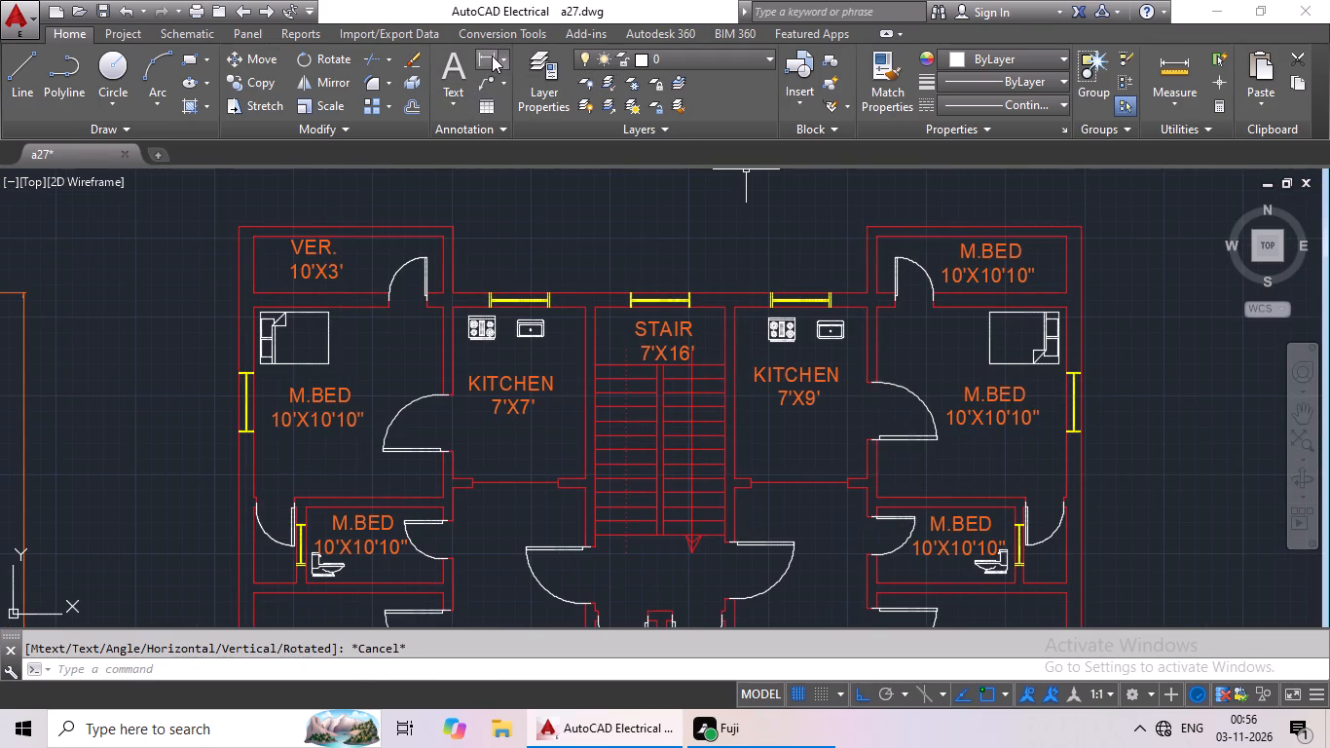
Measure the inner depth of the red plan's kitchen east of the stair with a temporary linear dimension.
{"action": "left_click", "coordinate": [492, 56]}
{"action": "left_click", "coordinate": [866, 305]}
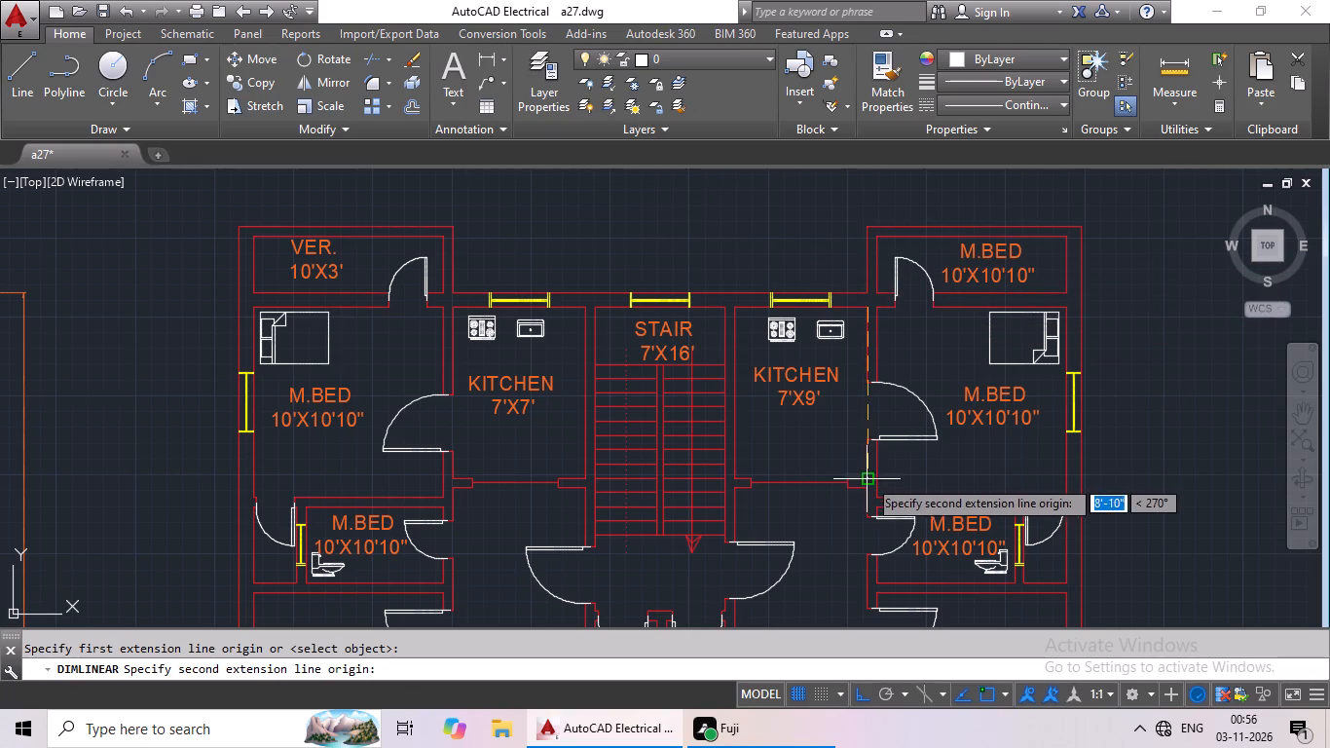
{"action": "left_click", "coordinate": [870, 489]}
{"action": "scroll", "coordinate": [831, 487], "scroll_direction": "up", "scroll_amount": 2}
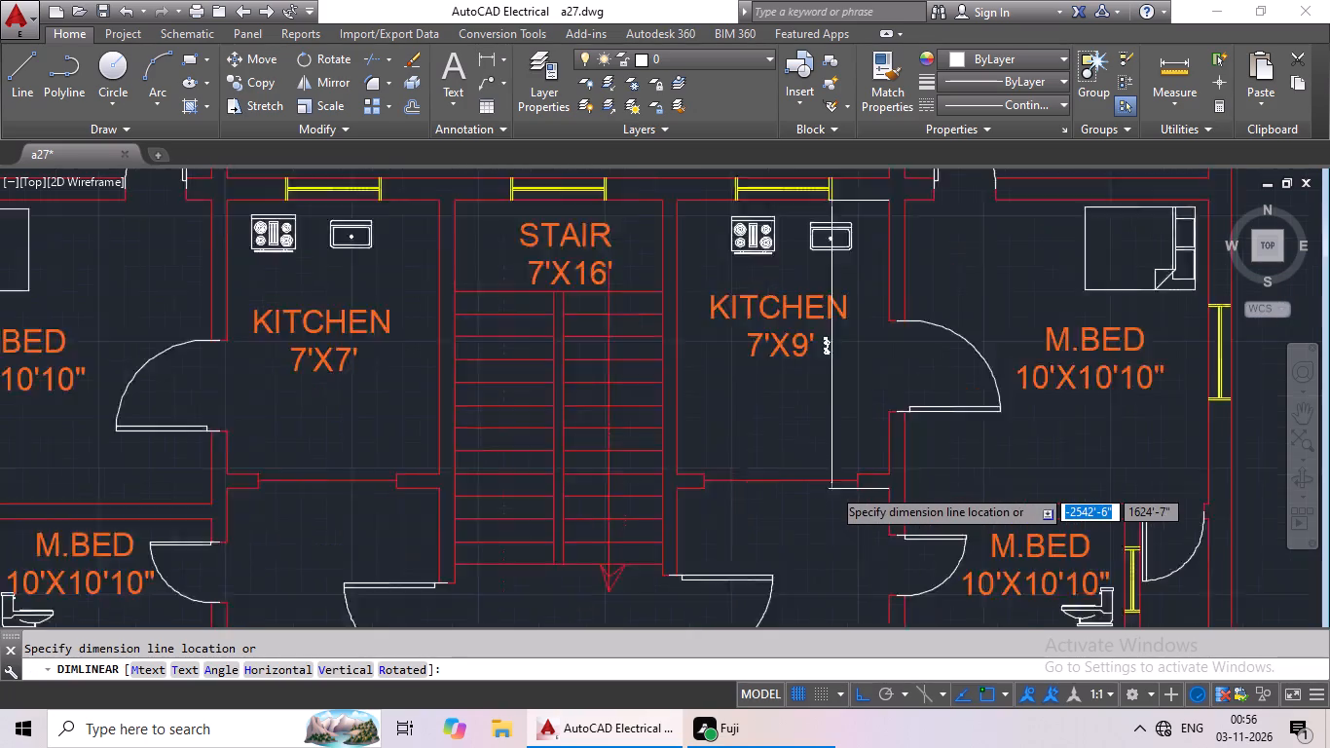
{"action": "scroll", "coordinate": [828, 487], "scroll_direction": "down", "scroll_amount": 2}
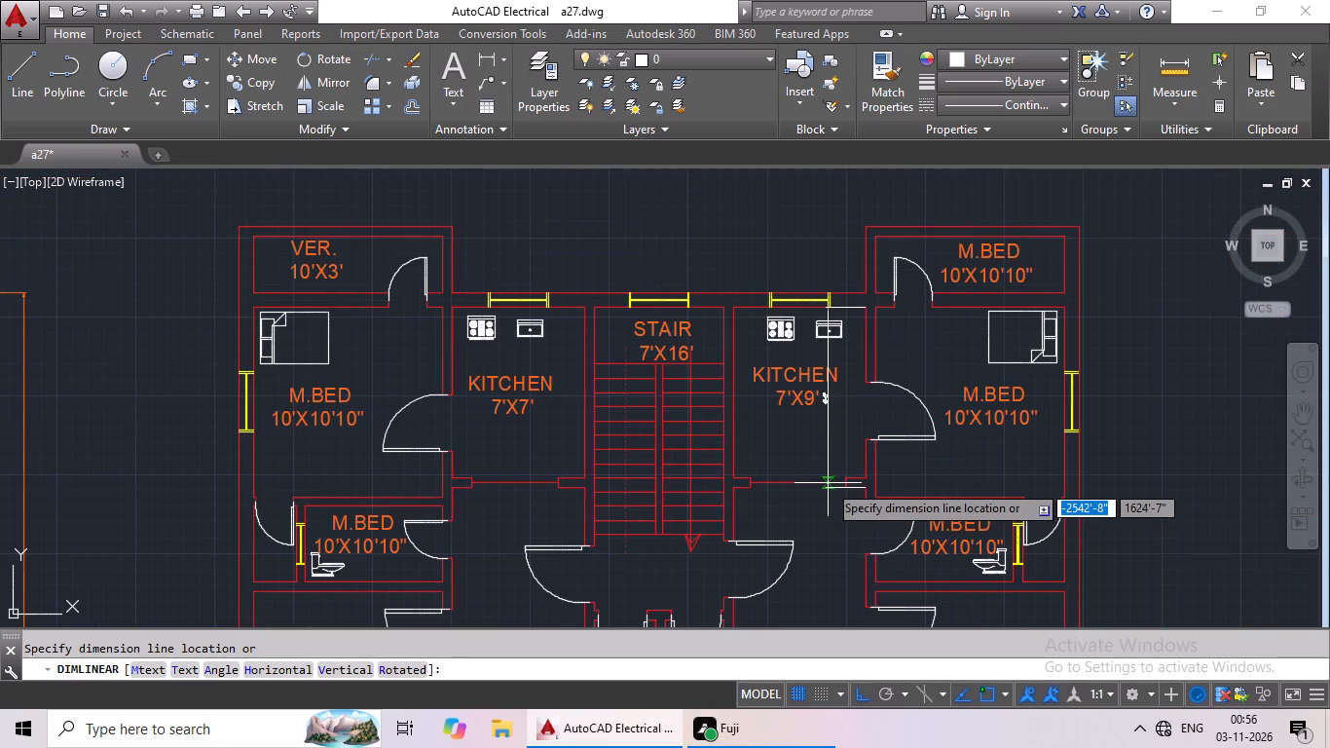
{"action": "key", "text": "Escape"}
{"action": "key", "text": "Escape"}
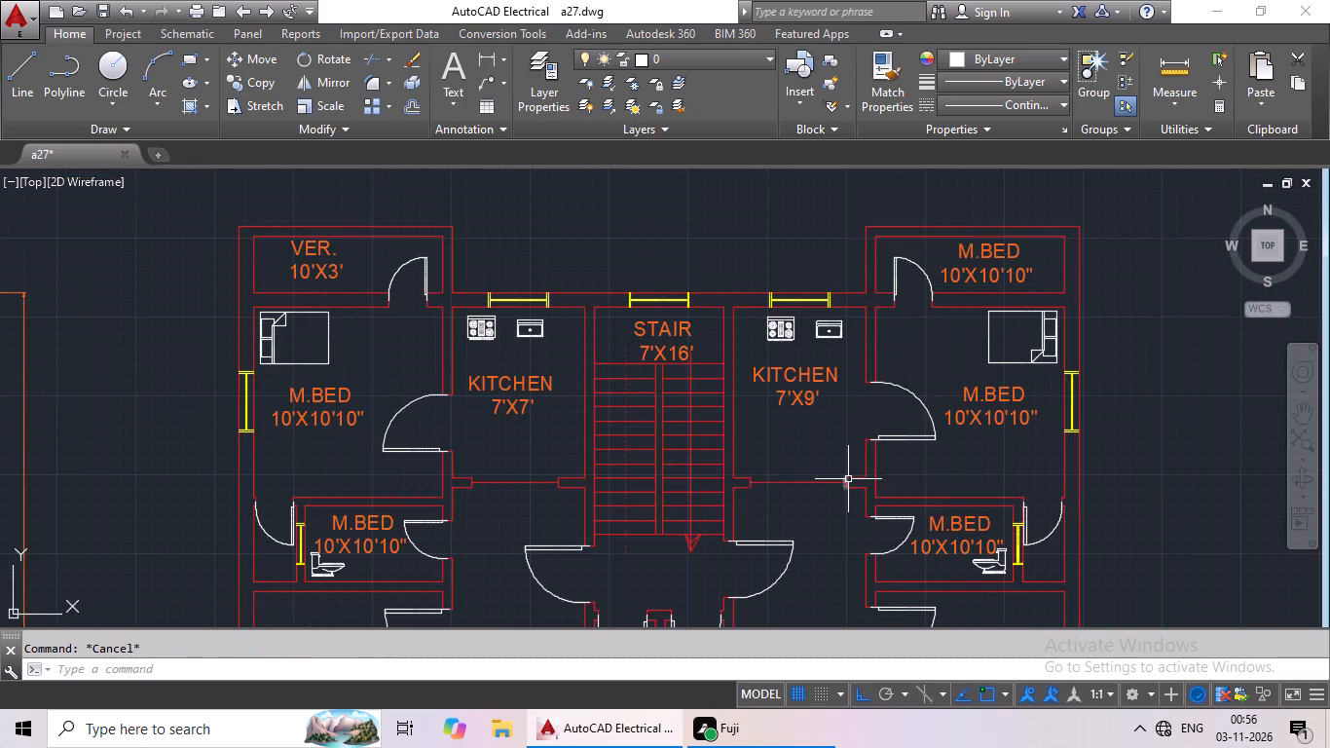
Change the M.BED label in the red plan's north-east corner room to VER. with 10'X3' beneath, indenting the name by one space.
{"action": "scroll", "coordinate": [848, 479], "scroll_direction": "down", "scroll_amount": 2}
{"action": "scroll", "coordinate": [850, 458], "scroll_direction": "up", "scroll_amount": 2}
{"action": "middle_click_drag", "start_coordinate": [845, 494], "coordinate": [642, 509]}
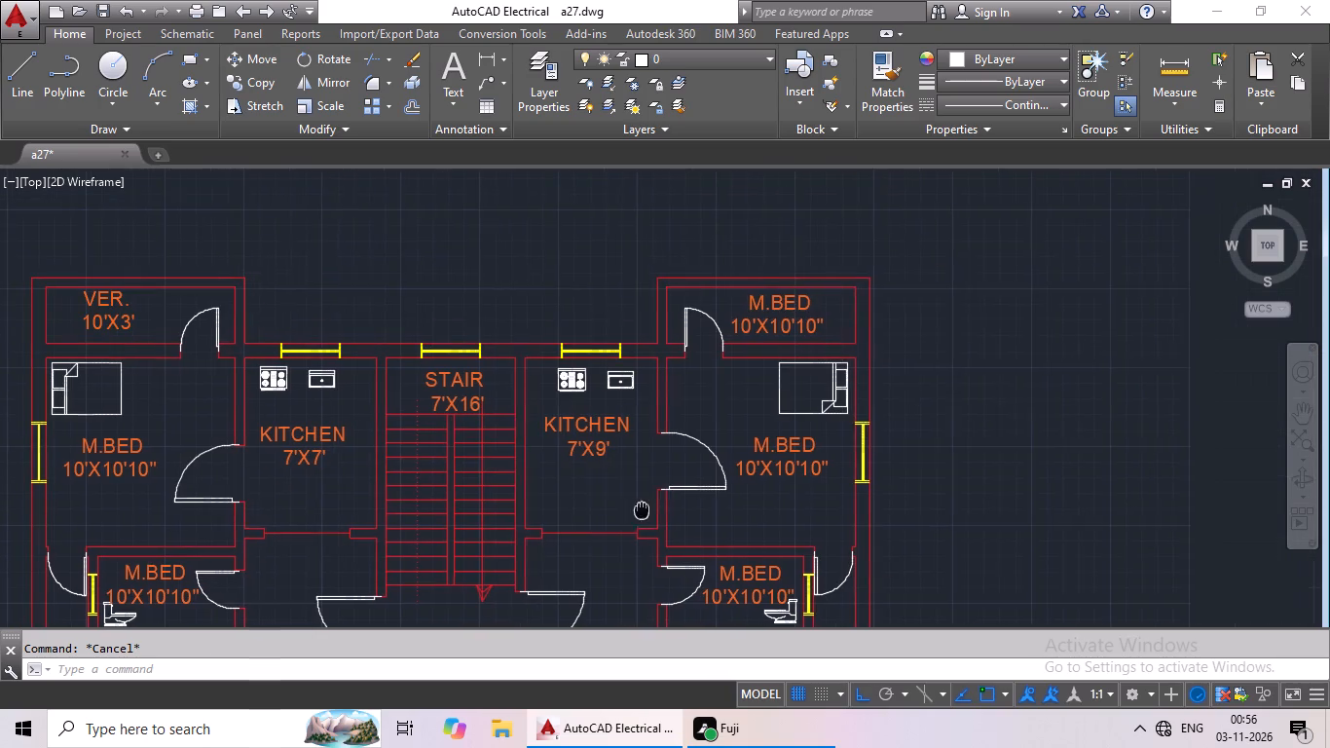
{"action": "double_click", "coordinate": [775, 307]}
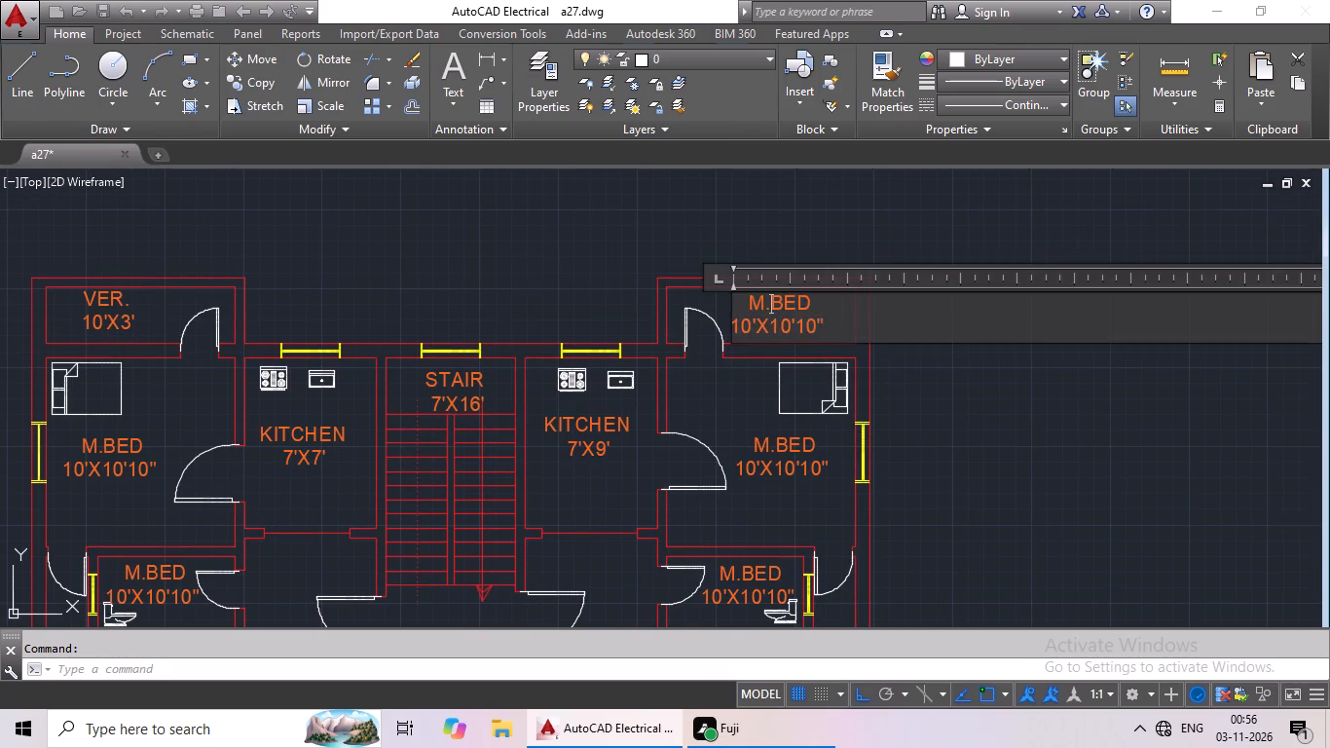
{"action": "scroll", "coordinate": [818, 327], "scroll_direction": "up", "scroll_amount": 2}
{"action": "left_click", "coordinate": [844, 315]}
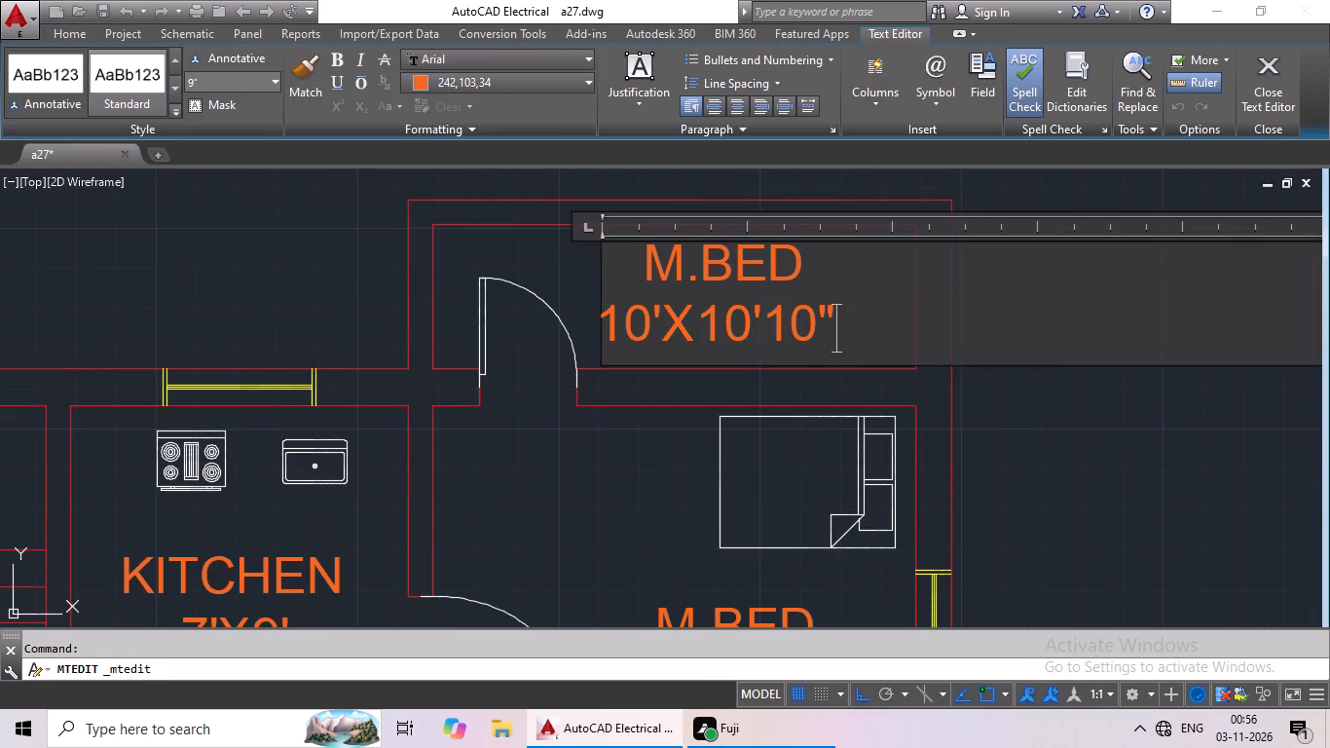
{"action": "key", "text": "BackSpace"}
{"action": "key", "text": "BackSpace"}
{"action": "key", "text": "BackSpace"}
{"action": "key", "text": "BackSpace"}
{"action": "key", "text": "BackSpace"}
{"action": "key", "text": "BackSpace"}
{"action": "key", "text": "BackSpace"}
{"action": "key", "text": "BackSpace"}
{"action": "key", "text": "BackSpace"}
{"action": "key", "text": "BackSpace"}
{"action": "key", "text": "BackSpace"}
{"action": "key", "text": "BackSpace"}
{"action": "key", "text": "BackSpace"}
{"action": "key", "text": "BackSpace"}
{"action": "key", "text": "BackSpace"}
{"action": "key", "text": "BackSpace"}
{"action": "key", "text": "BackSpace"}
{"action": "key", "text": "BackSpace"}
{"action": "key", "text": "BackSpace"}
{"action": "key", "text": "BackSpace"}
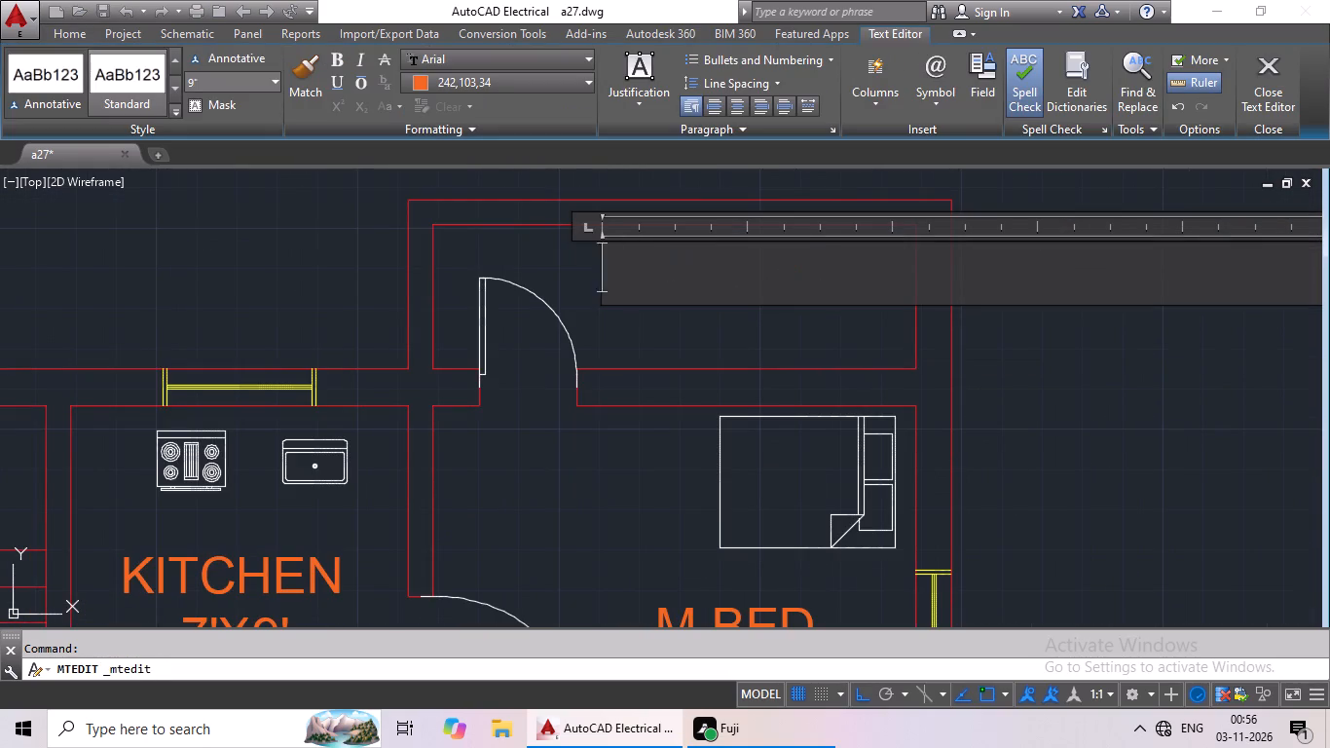
{"action": "key", "text": "shift+v"}
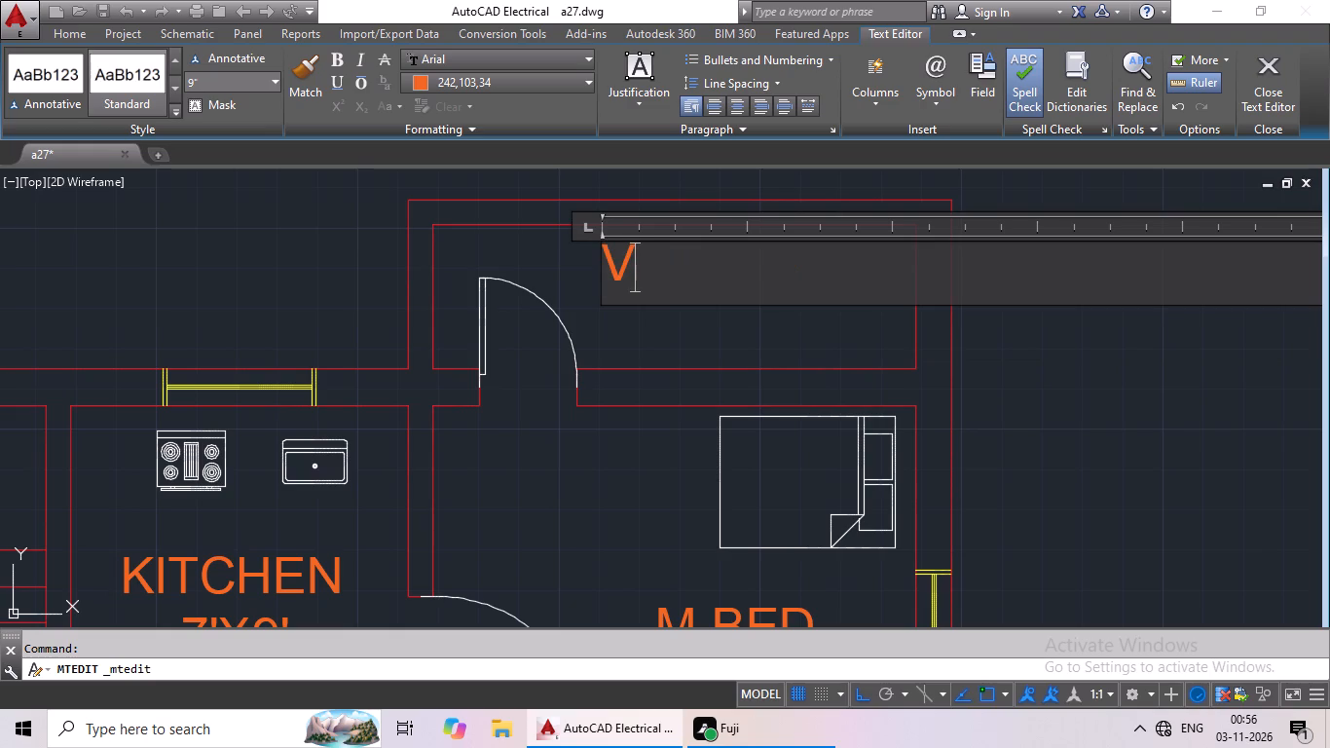
{"action": "type", "text": "ER"}
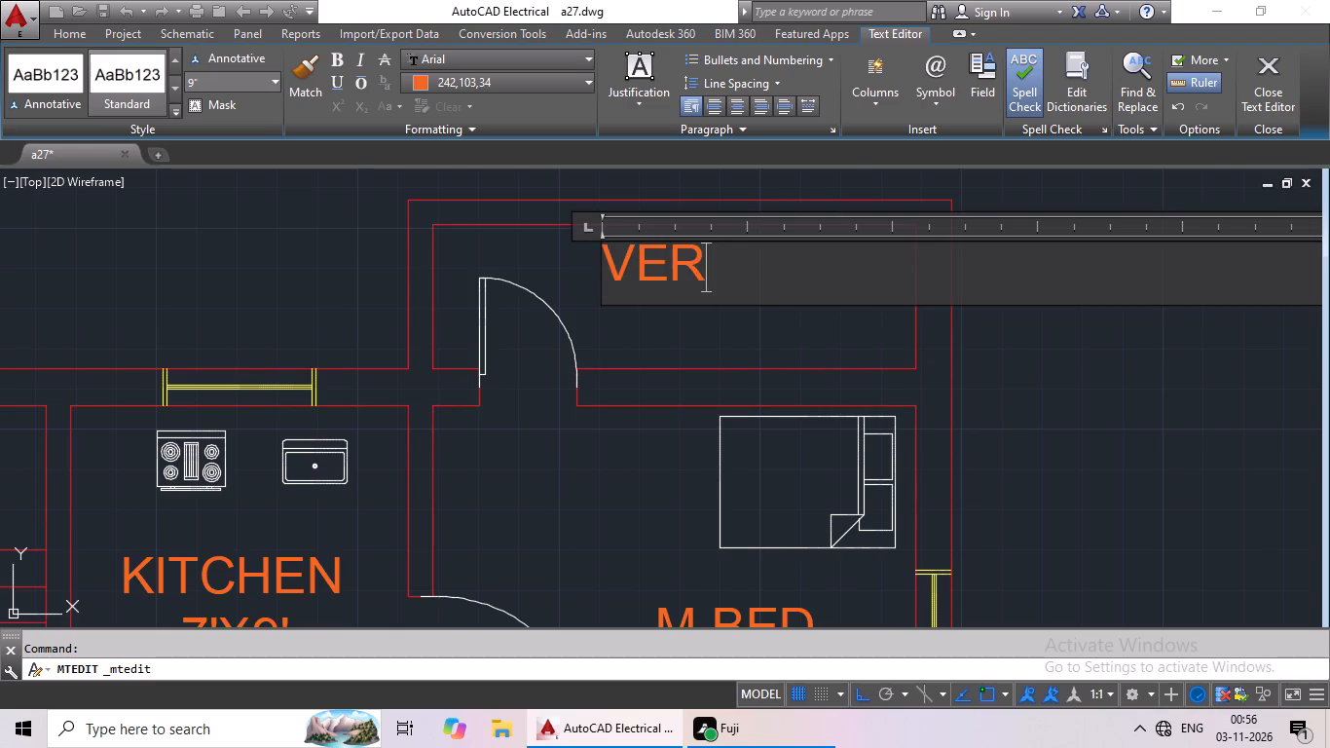
{"action": "key", "text": "period"}
{"action": "key", "text": "Return"}
{"action": "type", "text": "10'X"}
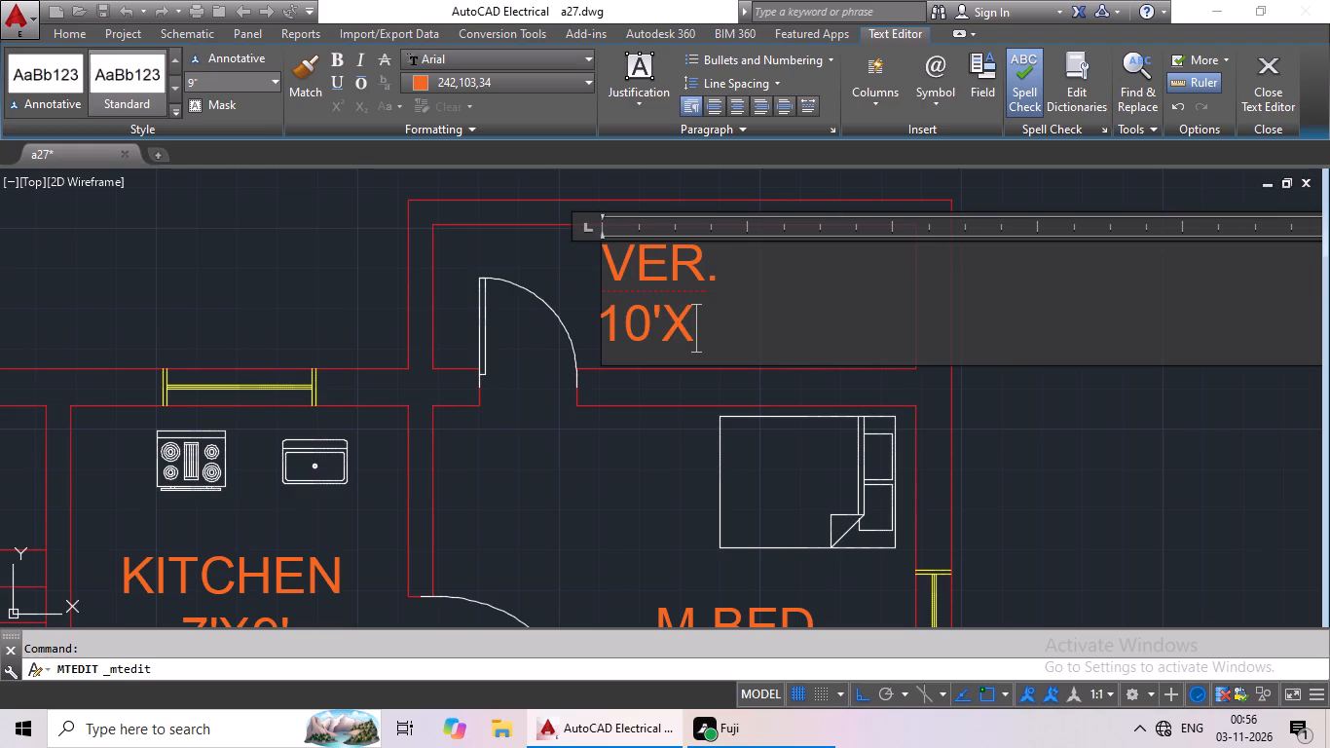
{"action": "type", "text": "3'"}
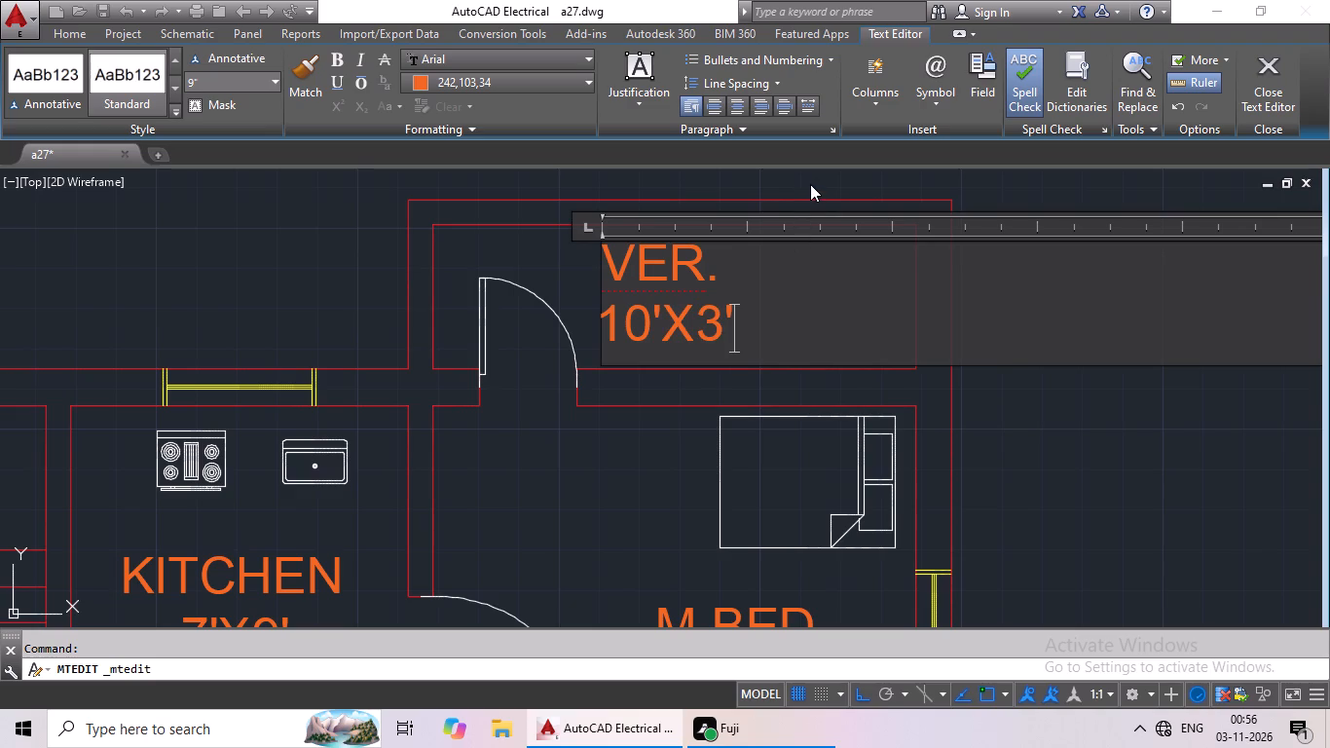
{"action": "left_click", "coordinate": [609, 268]}
{"action": "key", "text": "space"}
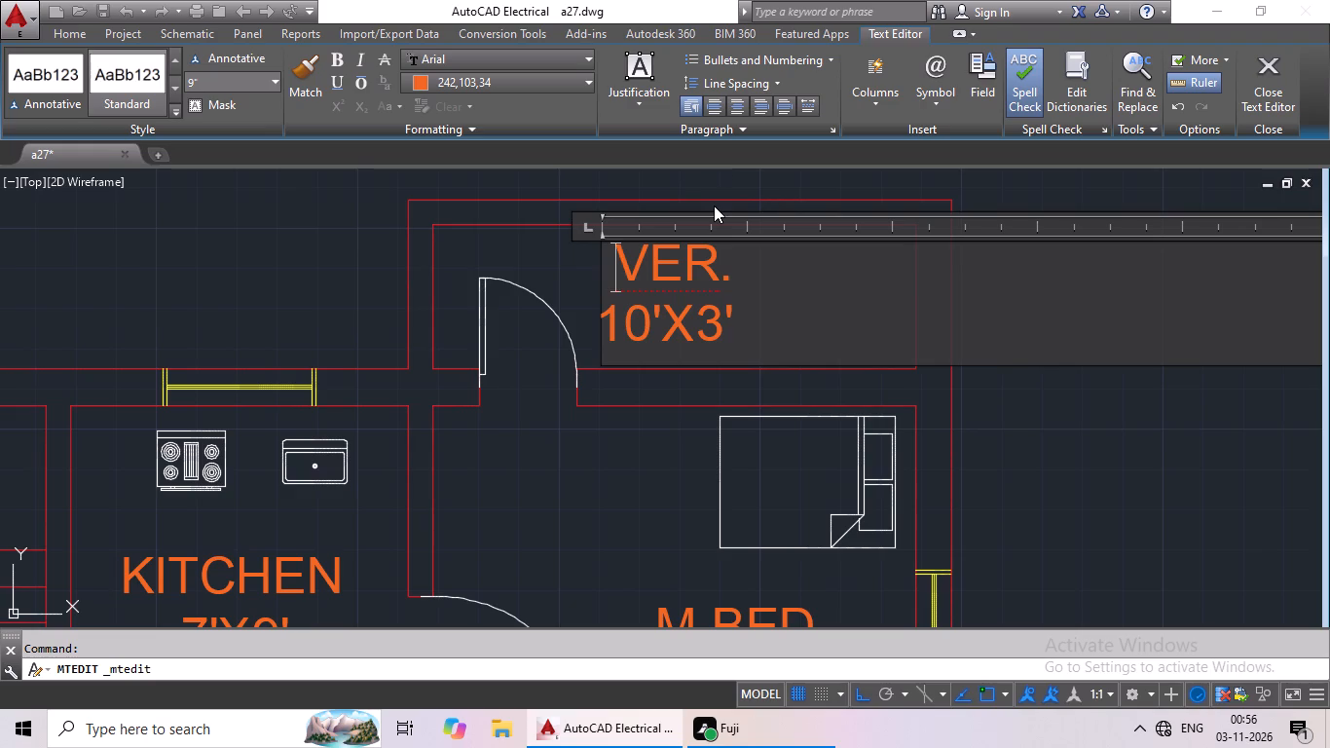
{"action": "left_click", "coordinate": [716, 197]}
Change the M.BED label in the small room with the WC below the red plan's north-west bedroom to TOILET, with 7'3"X4 indented beneath.
{"action": "scroll", "coordinate": [717, 213], "scroll_direction": "down", "scroll_amount": 1}
{"action": "scroll", "coordinate": [637, 295], "scroll_direction": "down", "scroll_amount": 2}
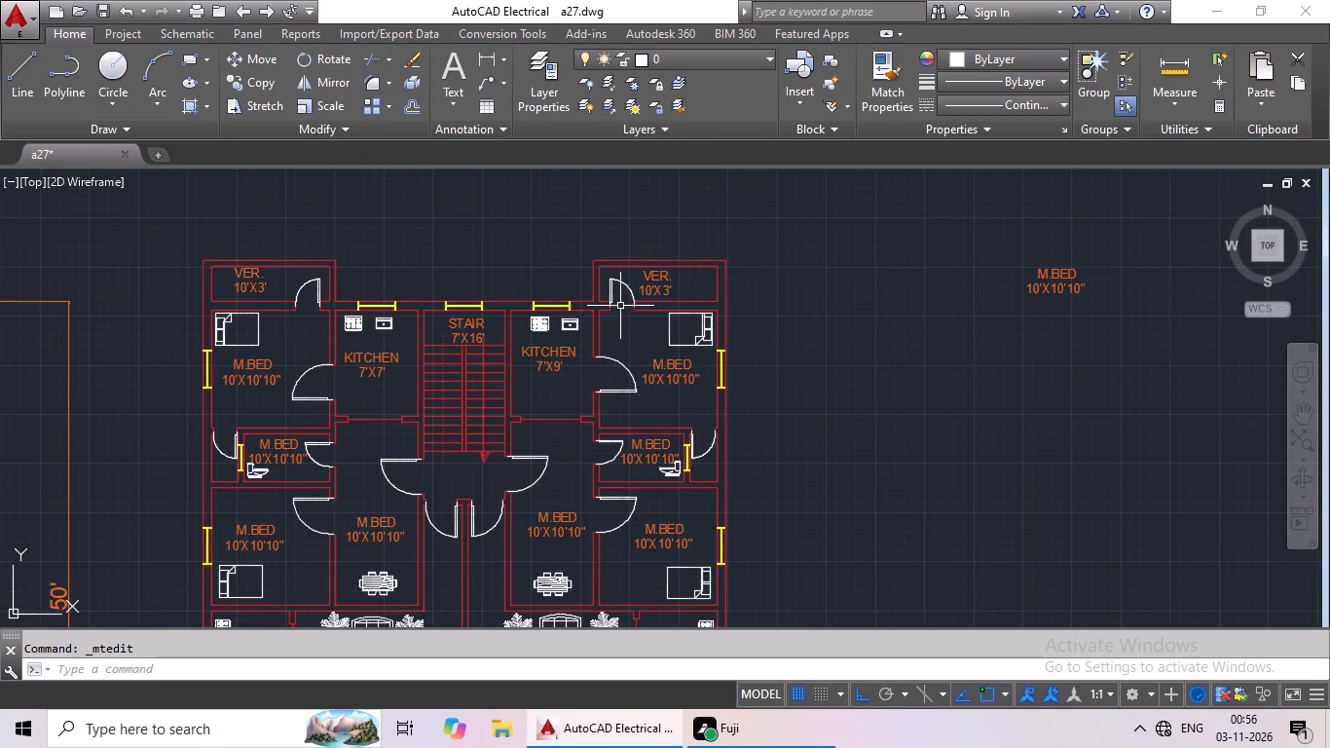
{"action": "scroll", "coordinate": [658, 335], "scroll_direction": "up", "scroll_amount": 3}
{"action": "scroll", "coordinate": [658, 335], "scroll_direction": "down", "scroll_amount": 3}
{"action": "middle_click_drag", "start_coordinate": [658, 335], "coordinate": [767, 295]}
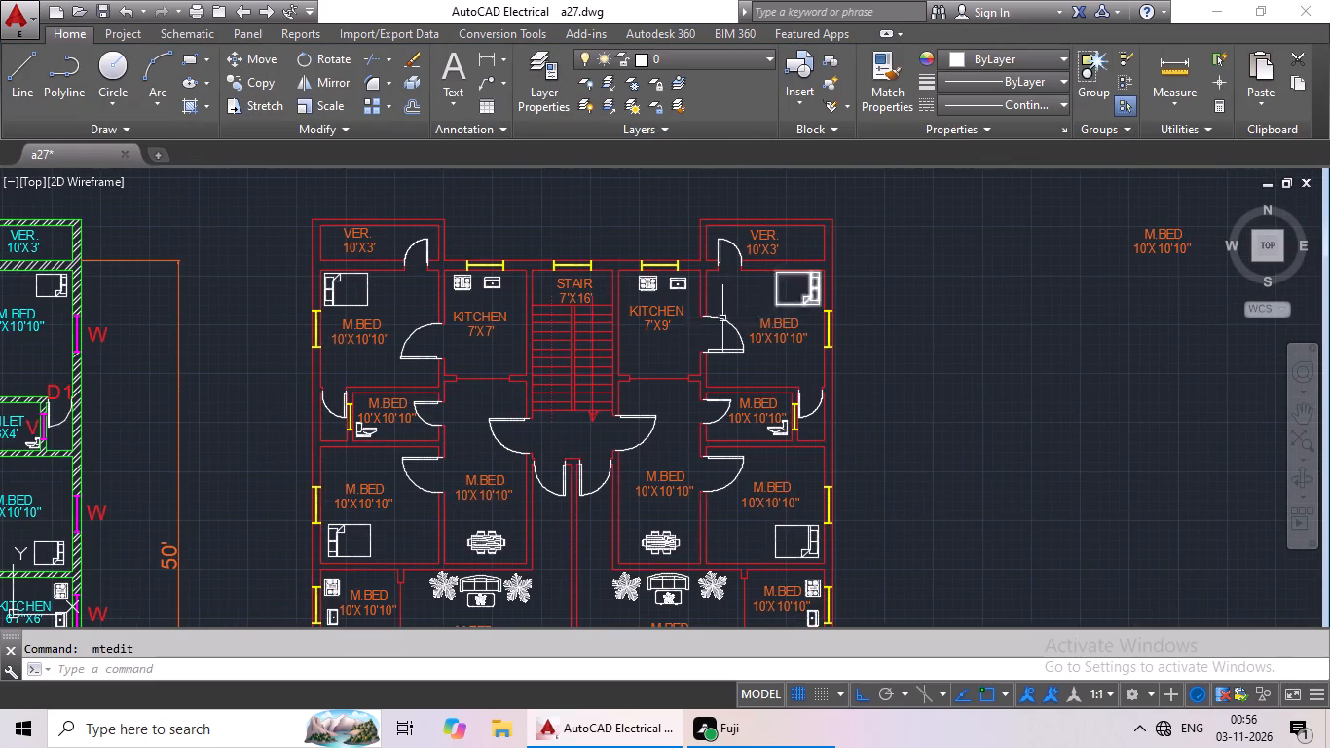
{"action": "scroll", "coordinate": [468, 431], "scroll_direction": "up", "scroll_amount": 3}
{"action": "scroll", "coordinate": [467, 430], "scroll_direction": "down", "scroll_amount": 1}
{"action": "middle_click_drag", "start_coordinate": [467, 430], "coordinate": [628, 372]}
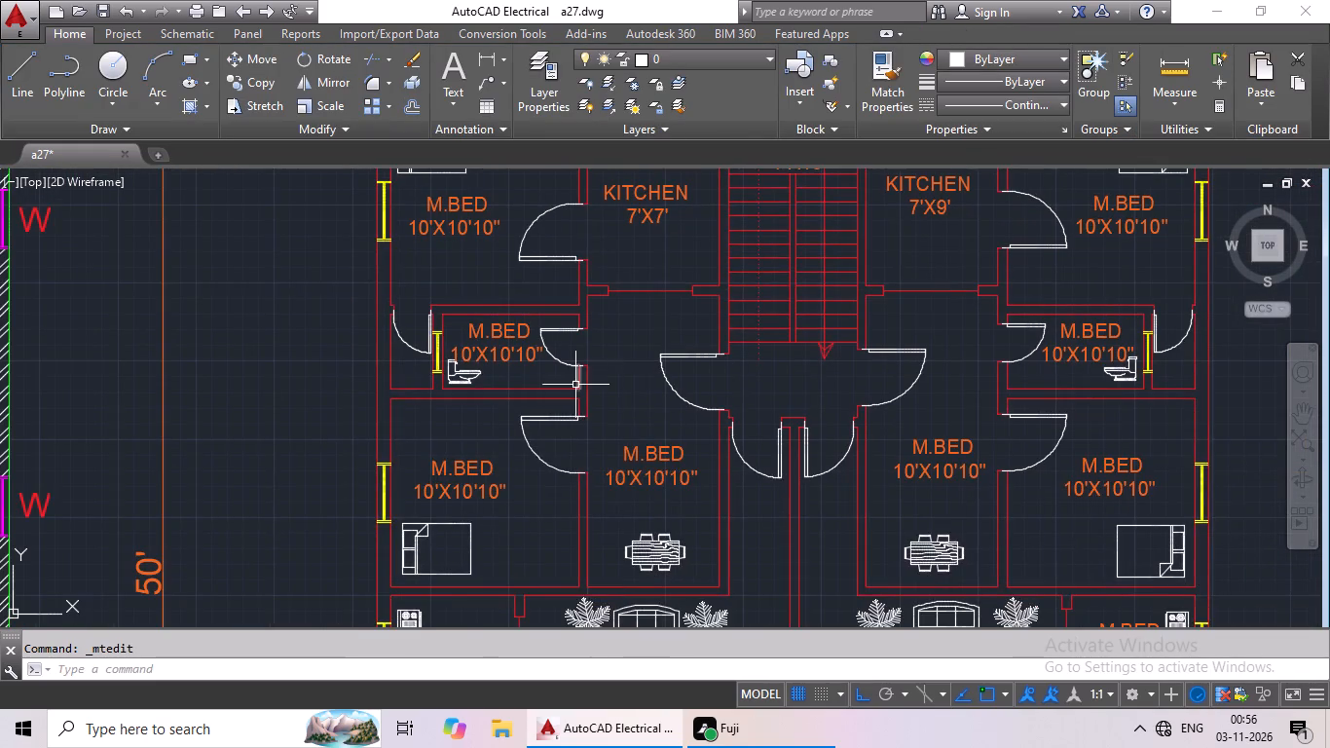
{"action": "scroll", "coordinate": [575, 385], "scroll_direction": "down", "scroll_amount": 2}
{"action": "scroll", "coordinate": [547, 375], "scroll_direction": "up", "scroll_amount": 1}
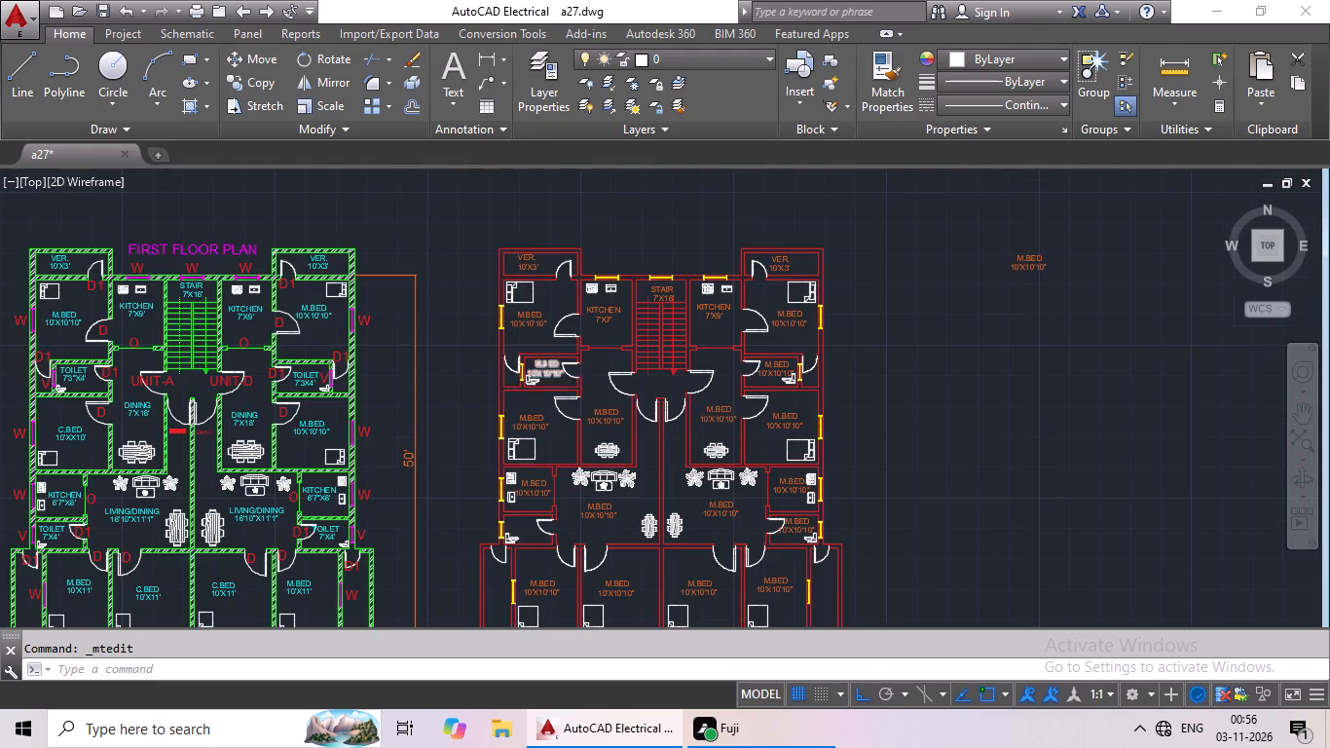
{"action": "scroll", "coordinate": [547, 375], "scroll_direction": "up", "scroll_amount": 1}
{"action": "scroll", "coordinate": [547, 375], "scroll_direction": "down", "scroll_amount": 2}
{"action": "scroll", "coordinate": [553, 364], "scroll_direction": "up", "scroll_amount": 2}
{"action": "scroll", "coordinate": [557, 372], "scroll_direction": "down", "scroll_amount": 3}
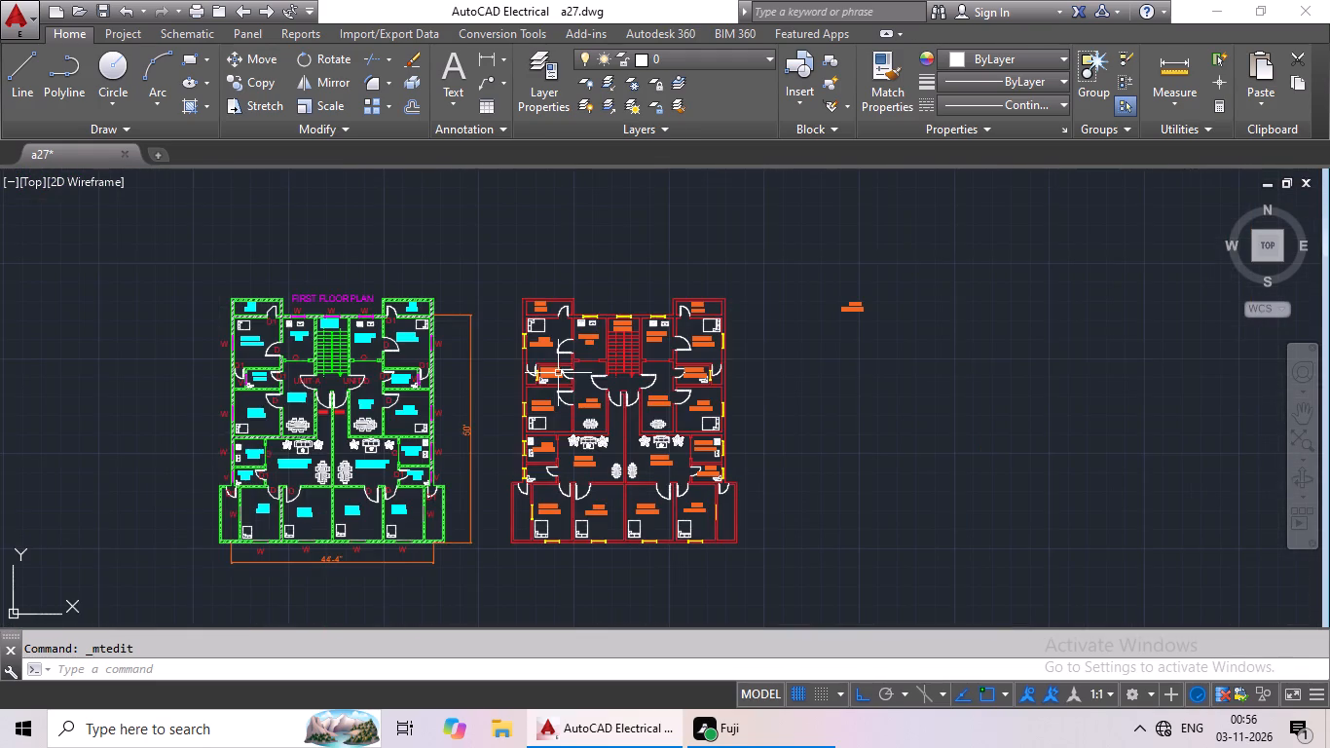
{"action": "scroll", "coordinate": [559, 378], "scroll_direction": "up", "scroll_amount": 4}
{"action": "scroll", "coordinate": [484, 342], "scroll_direction": "up", "scroll_amount": 2}
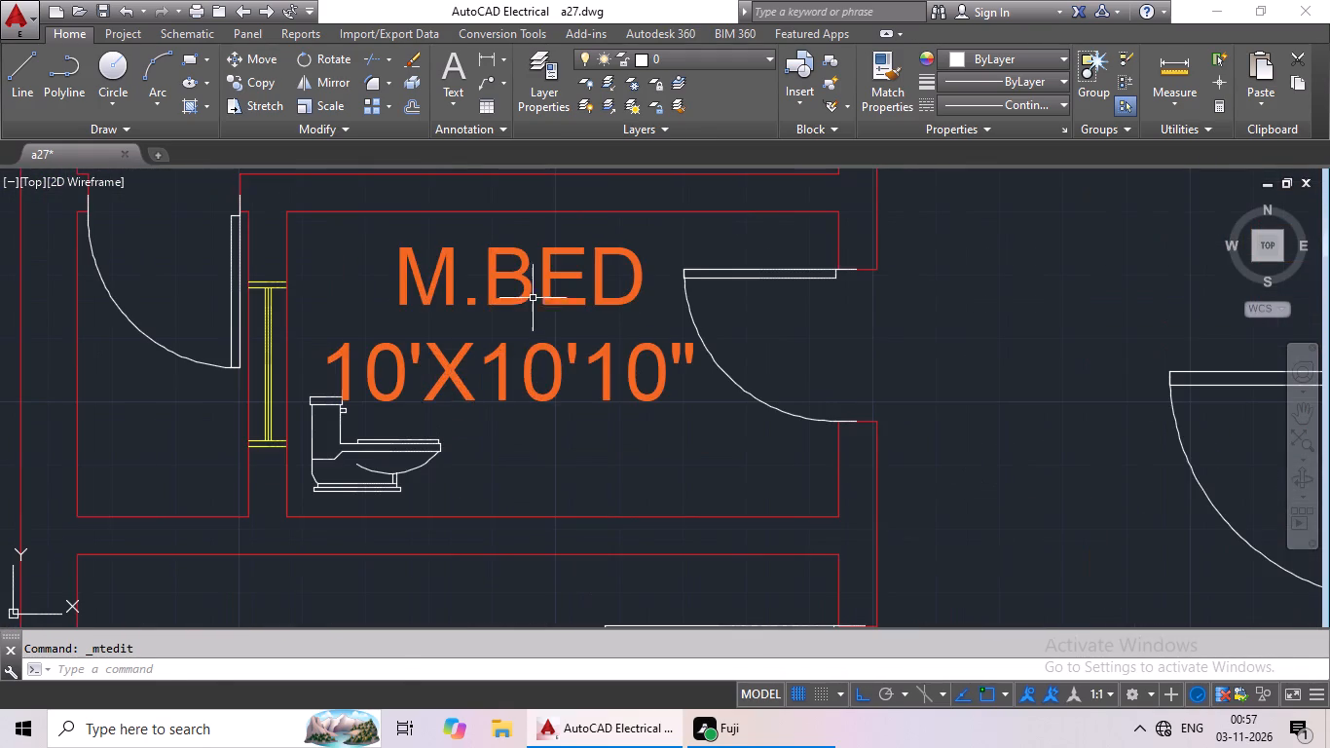
{"action": "double_click", "coordinate": [505, 284]}
{"action": "double_click", "coordinate": [499, 299]}
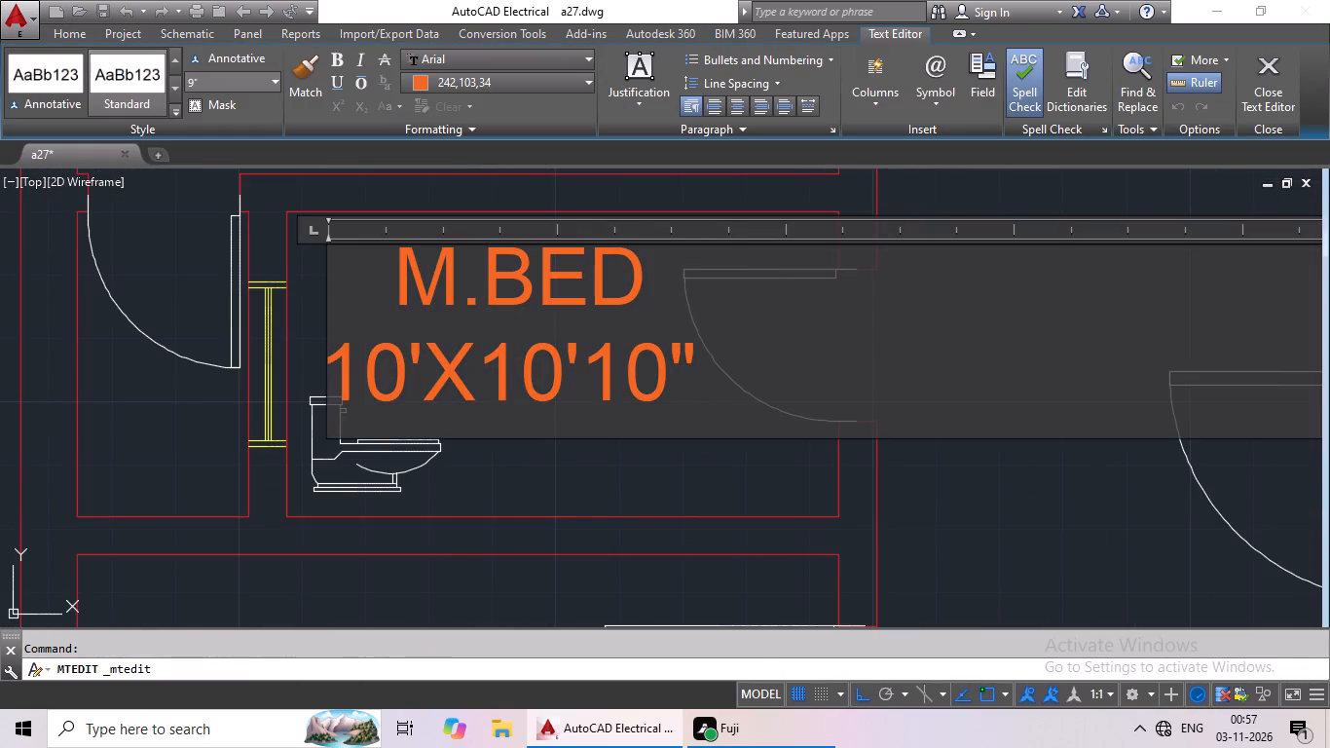
{"action": "left_click", "coordinate": [700, 391]}
{"action": "key", "text": "BackSpace"}
{"action": "key", "text": "BackSpace"}
{"action": "key", "text": "BackSpace"}
{"action": "key", "text": "BackSpace"}
{"action": "key", "text": "BackSpace"}
{"action": "key", "text": "BackSpace"}
{"action": "key", "text": "BackSpace"}
{"action": "key", "text": "BackSpace"}
{"action": "key", "text": "BackSpace"}
{"action": "key", "text": "BackSpace"}
{"action": "key", "text": "BackSpace"}
{"action": "key", "text": "BackSpace"}
{"action": "key", "text": "BackSpace"}
{"action": "key", "text": "BackSpace"}
{"action": "key", "text": "BackSpace"}
{"action": "key", "text": "BackSpace"}
{"action": "key", "text": "BackSpace"}
{"action": "key", "text": "BackSpace"}
{"action": "key", "text": "BackSpace"}
{"action": "key", "text": "BackSpace"}
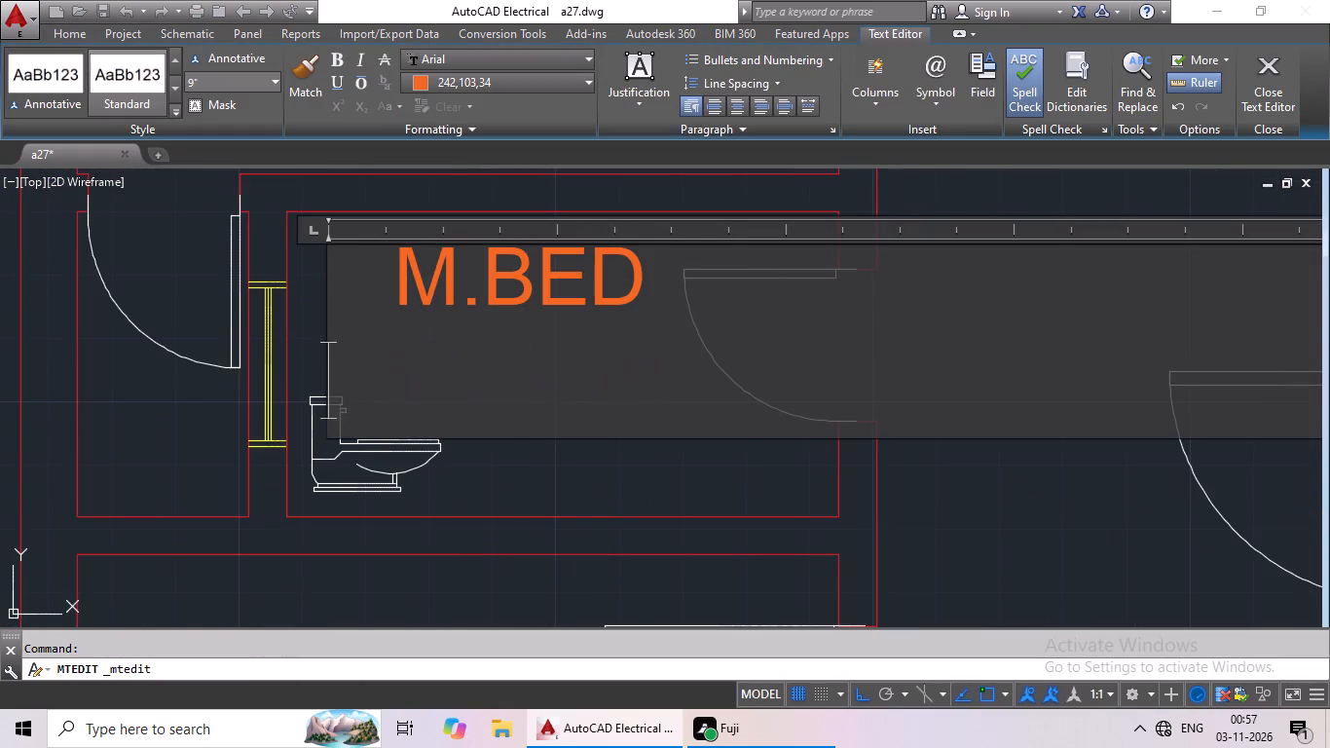
{"action": "type", "text": "TOILET"}
{"action": "key", "text": "Return"}
{"action": "type", "text": "7'3"}
{"action": "type", "text": "\"X4"}
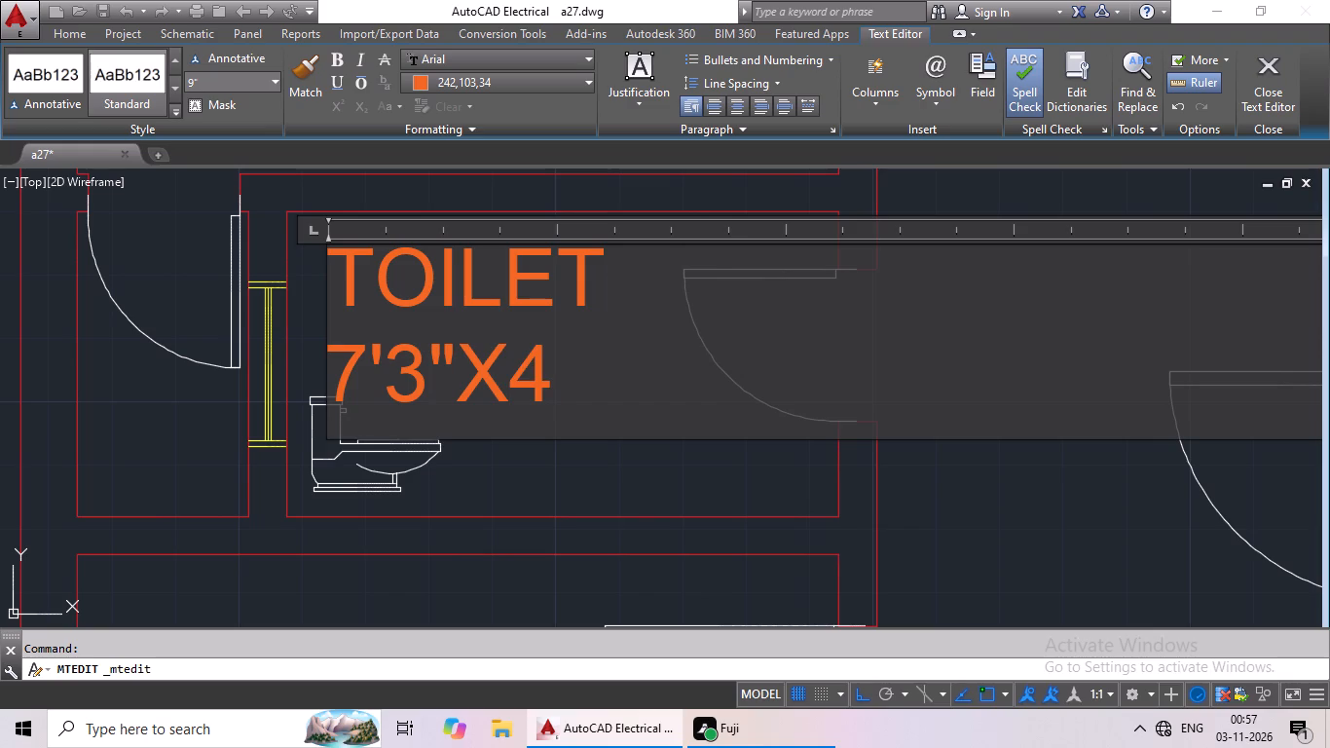
{"action": "left_click", "coordinate": [339, 368]}
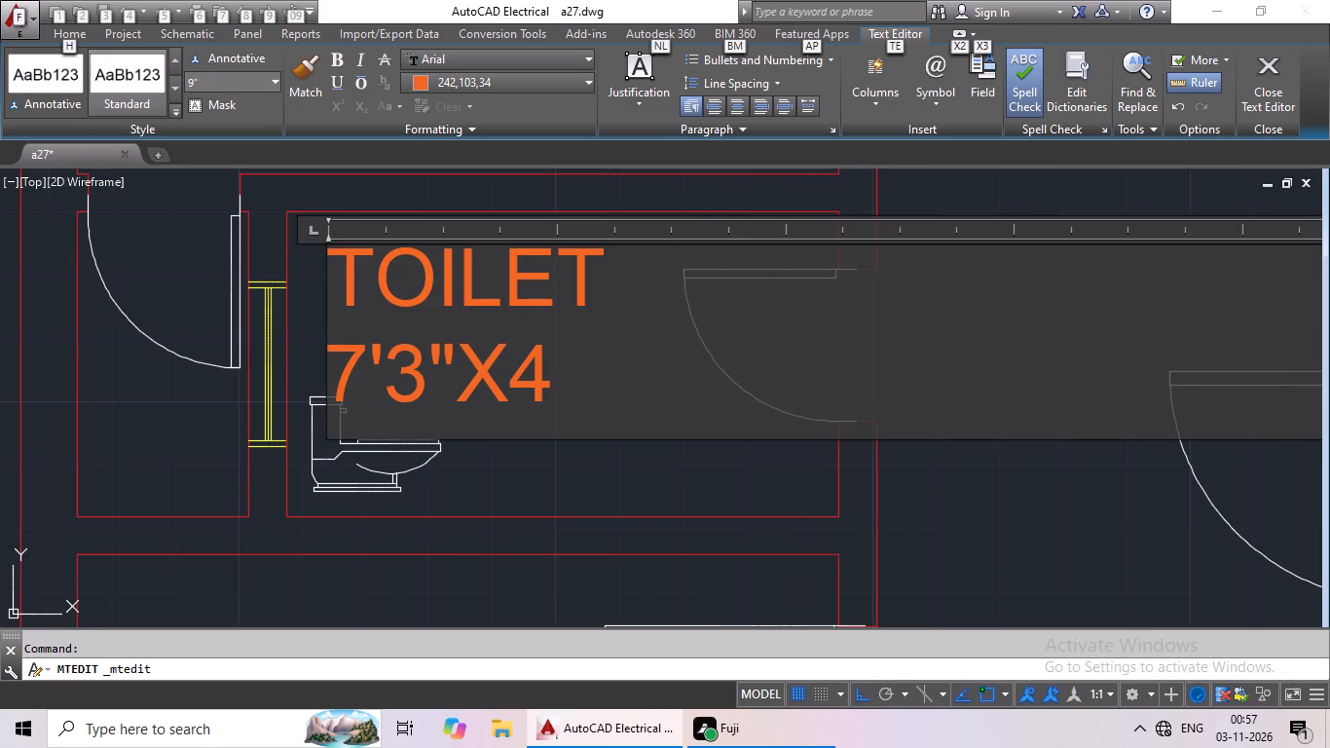
{"action": "key", "text": "space"}
{"action": "key", "text": "space"}
{"action": "key", "text": "space"}
{"action": "key", "text": "space"}
{"action": "left_click", "coordinate": [345, 361]}
{"action": "key", "text": "space"}
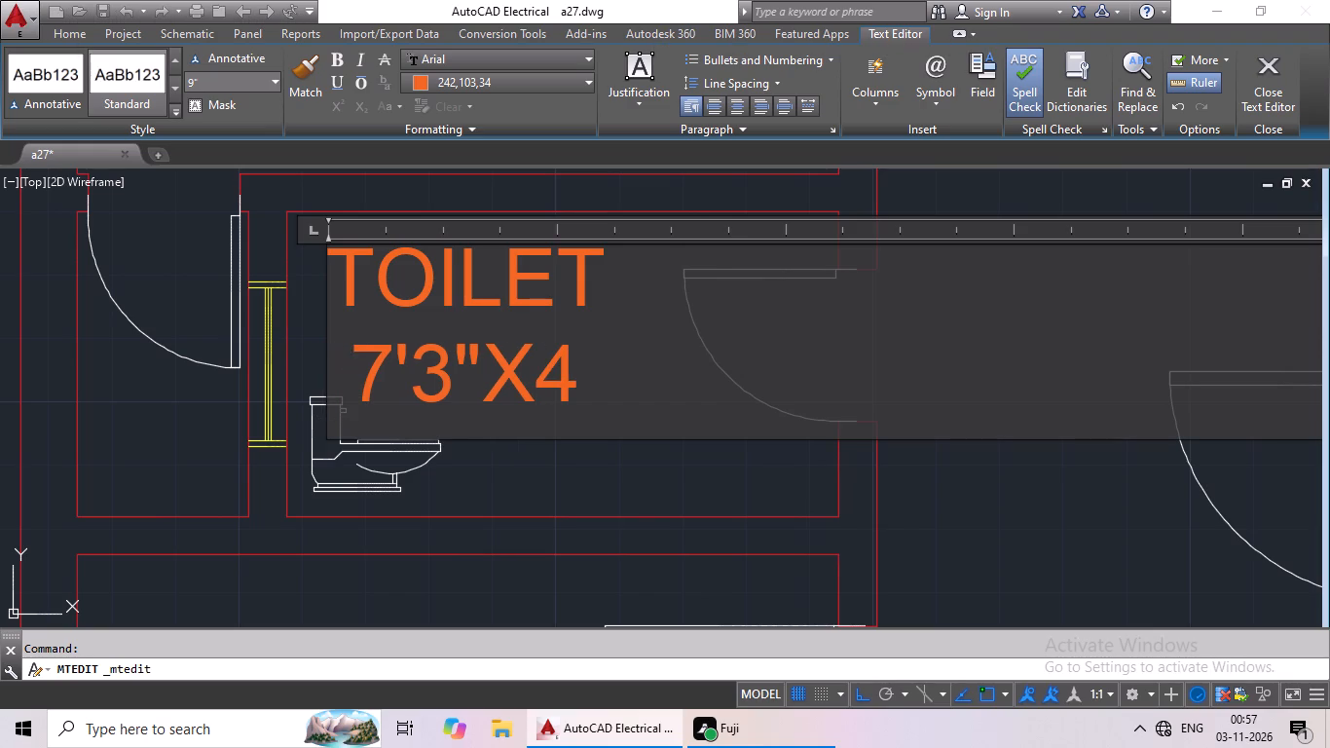
{"action": "left_click", "coordinate": [474, 469]}
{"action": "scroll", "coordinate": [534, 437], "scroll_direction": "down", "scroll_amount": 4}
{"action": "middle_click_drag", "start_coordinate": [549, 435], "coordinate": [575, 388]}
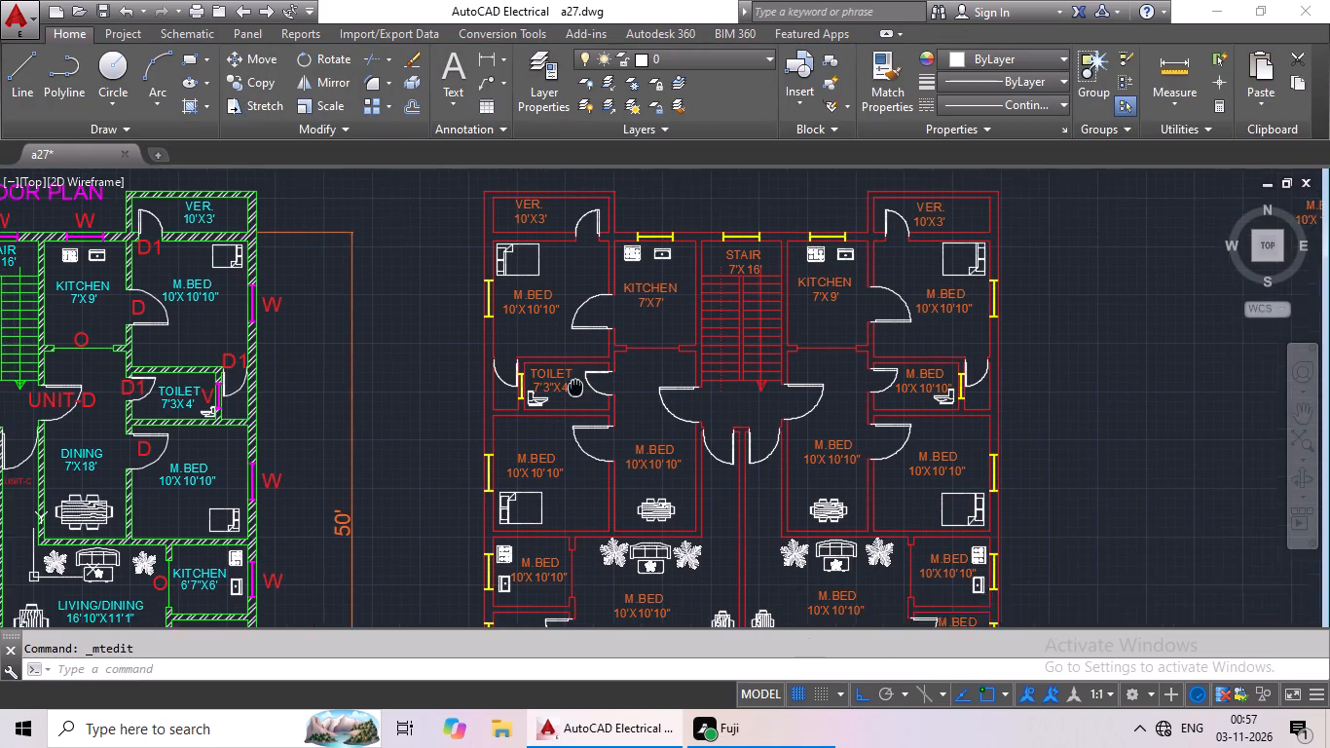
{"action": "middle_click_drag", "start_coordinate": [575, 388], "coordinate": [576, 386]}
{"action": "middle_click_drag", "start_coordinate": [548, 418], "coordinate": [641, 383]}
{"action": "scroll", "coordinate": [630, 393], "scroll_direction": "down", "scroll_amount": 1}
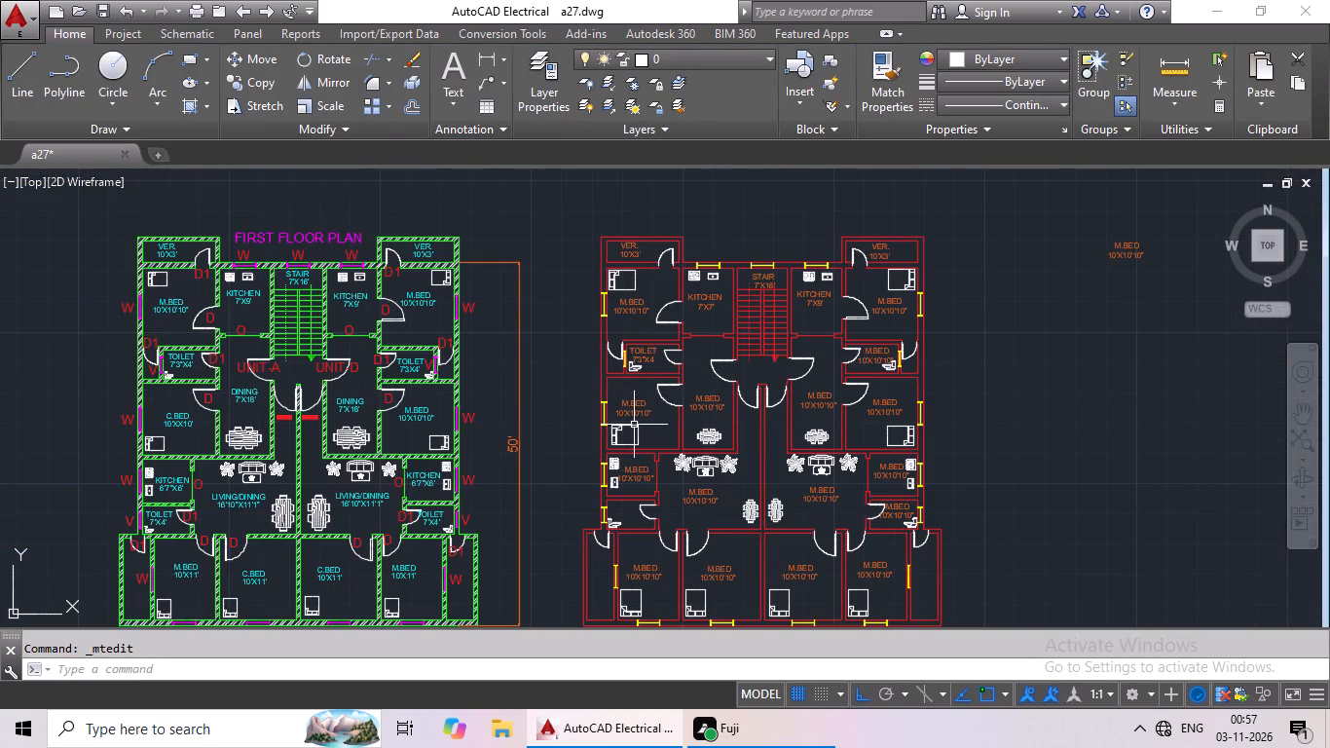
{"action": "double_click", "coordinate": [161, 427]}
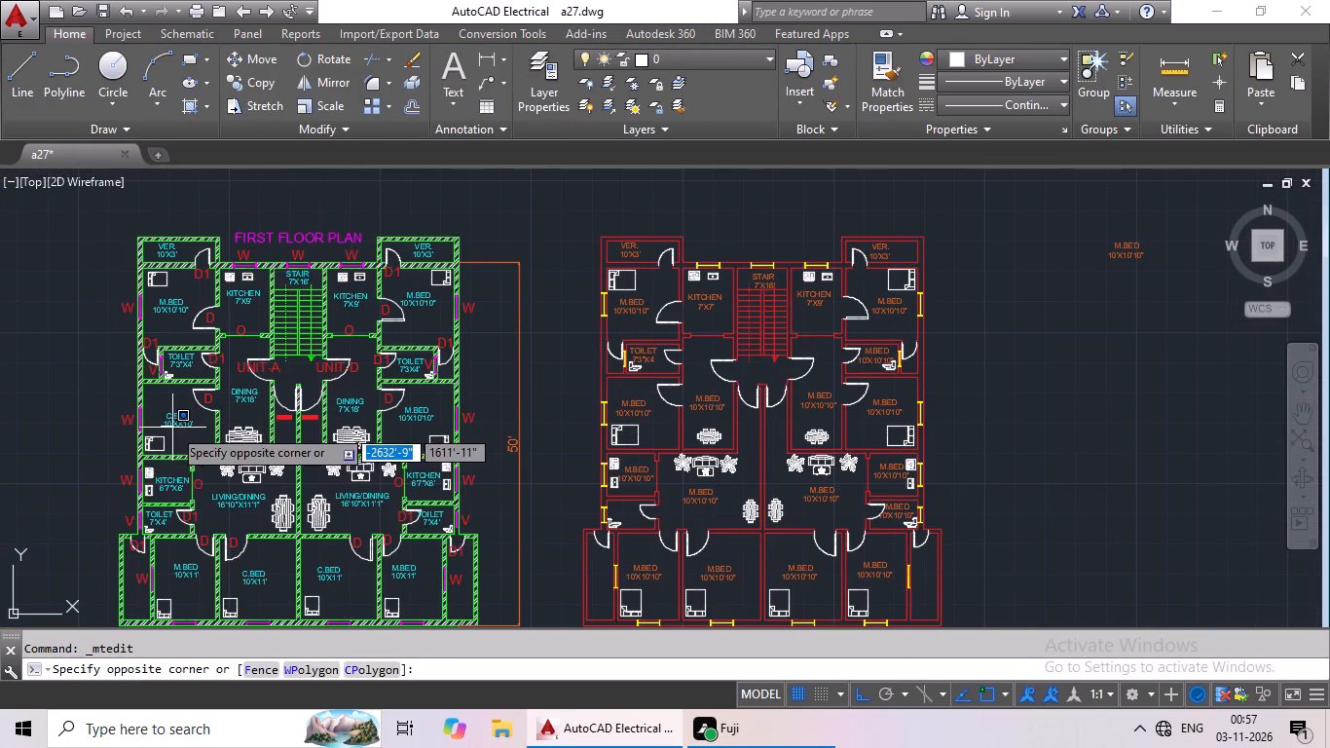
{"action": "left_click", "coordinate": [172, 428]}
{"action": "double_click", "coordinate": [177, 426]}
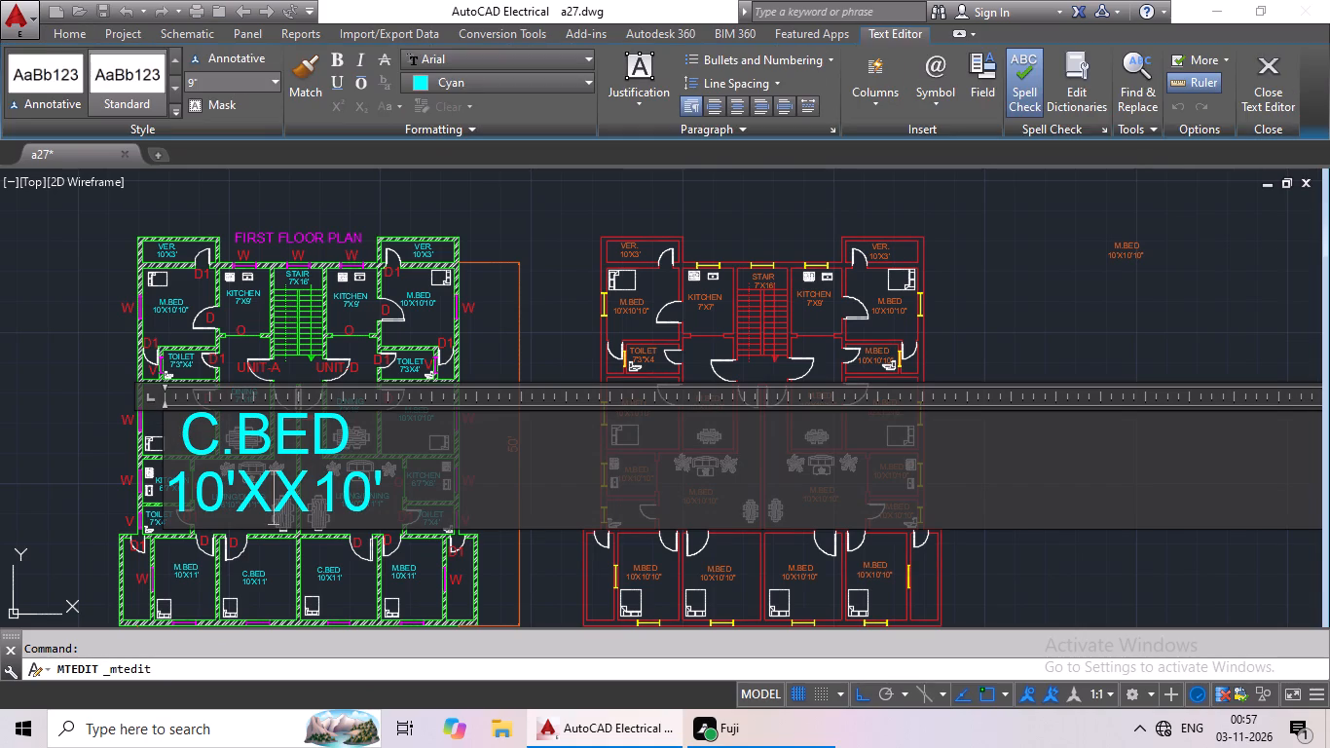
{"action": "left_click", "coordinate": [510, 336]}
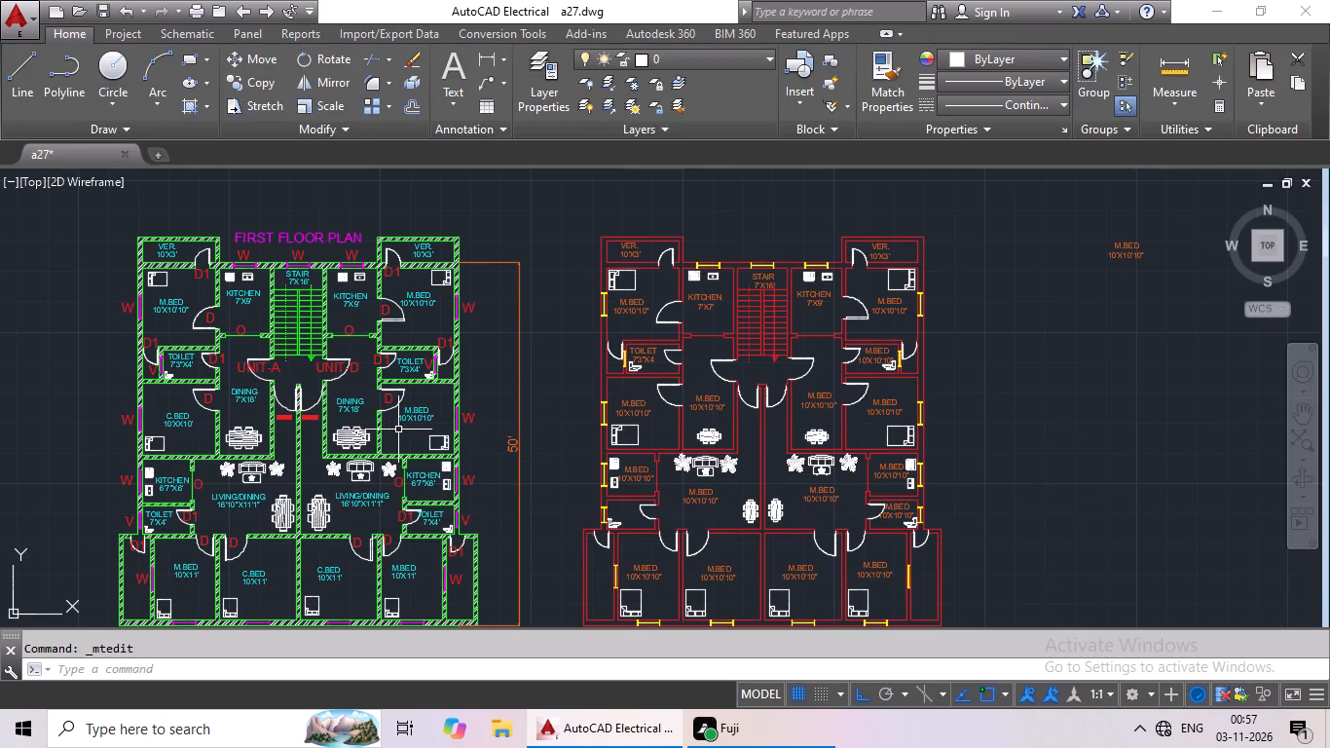
Correct the size in the first floor plan's west C.BED label to 10'X10'10" and indent the name by two more spaces.
{"action": "double_click", "coordinate": [170, 419]}
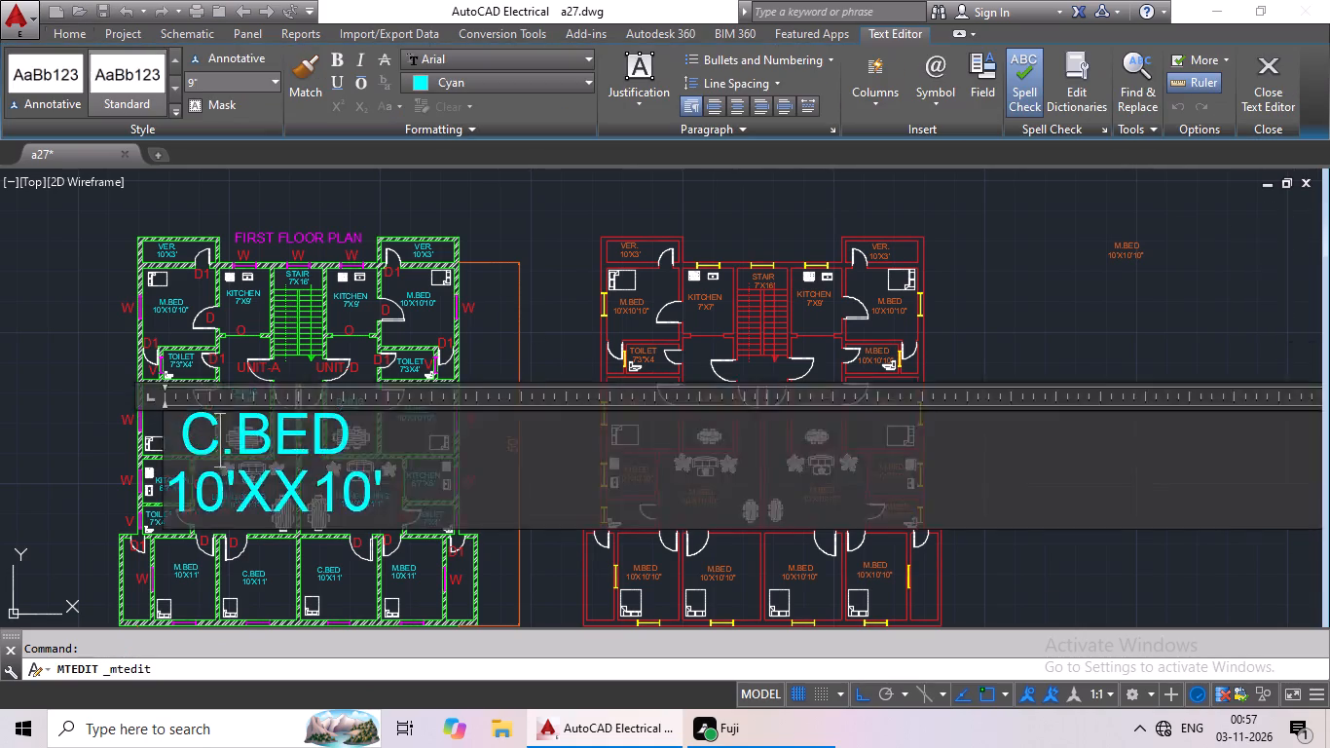
{"action": "scroll", "coordinate": [190, 430], "scroll_direction": "up", "scroll_amount": 3}
{"action": "scroll", "coordinate": [354, 500], "scroll_direction": "down", "scroll_amount": 2}
{"action": "left_click", "coordinate": [395, 521]}
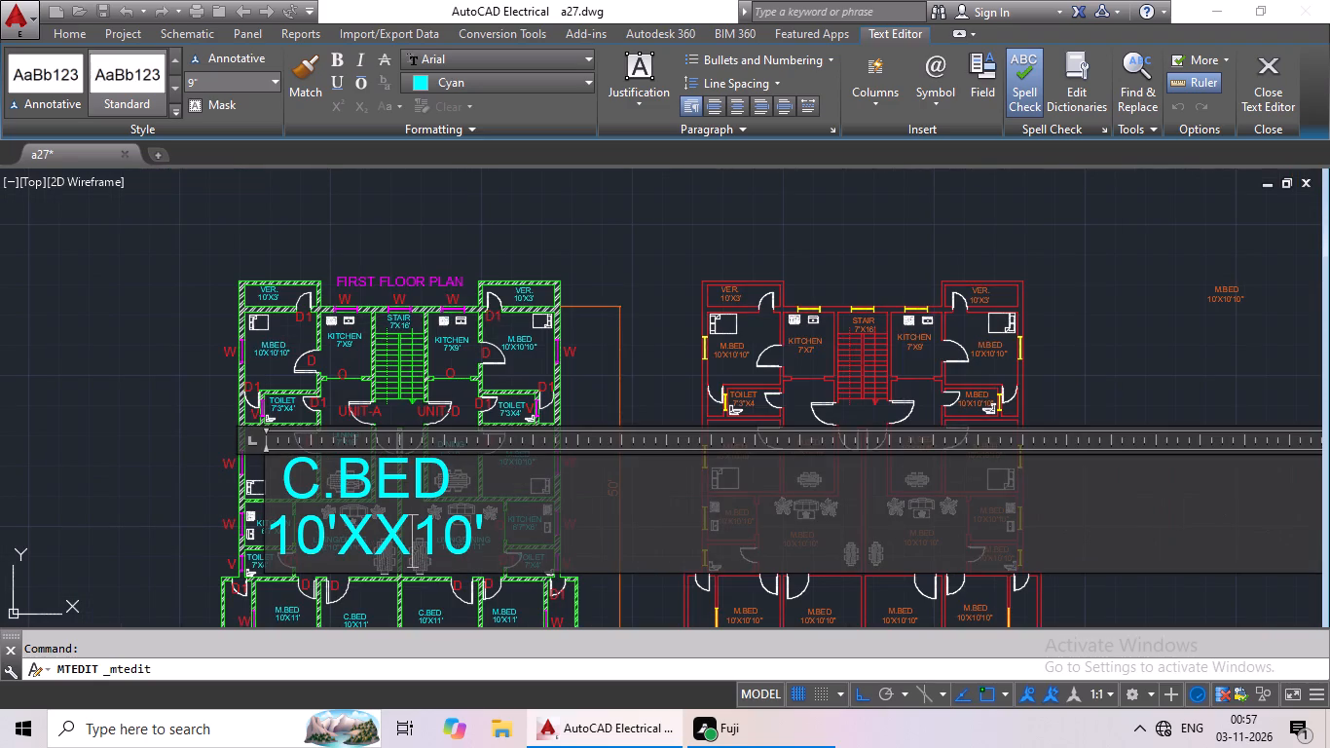
{"action": "key", "text": "BackSpace"}
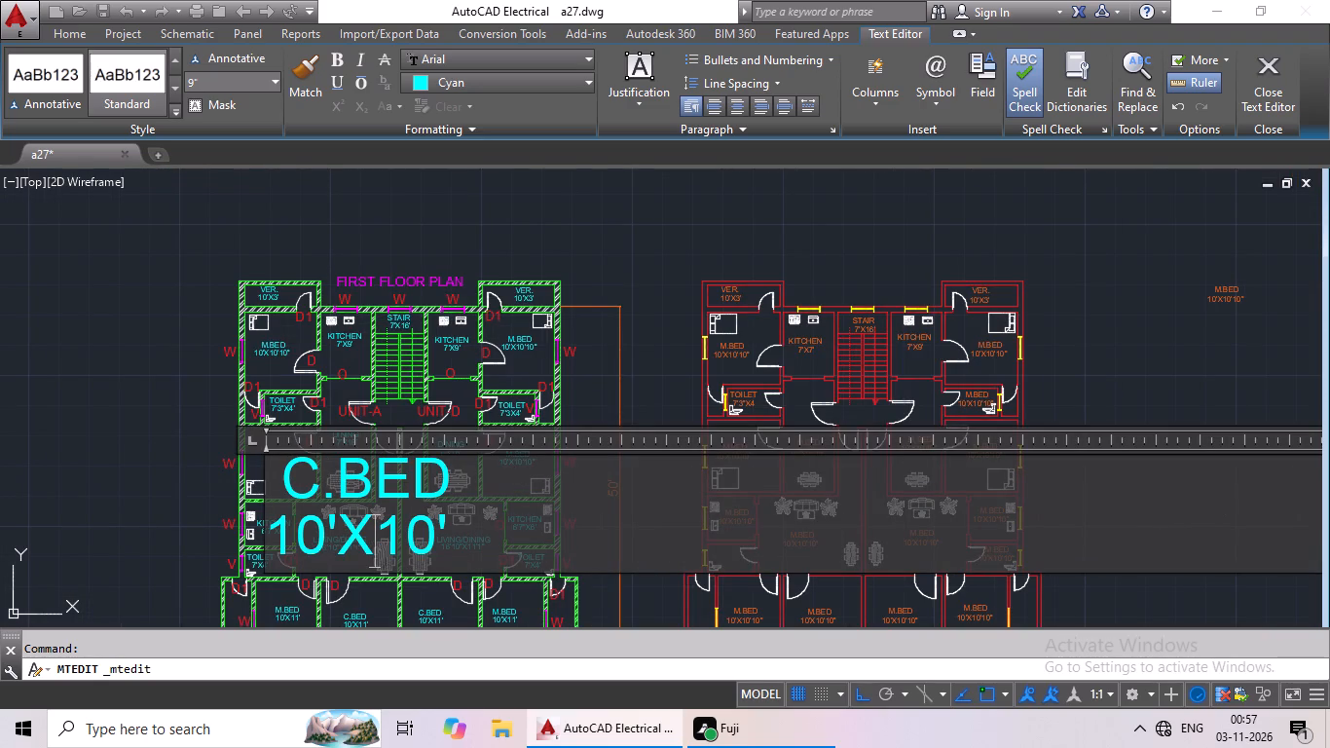
{"action": "left_click", "coordinate": [460, 530]}
{"action": "type", "text": "10\""}
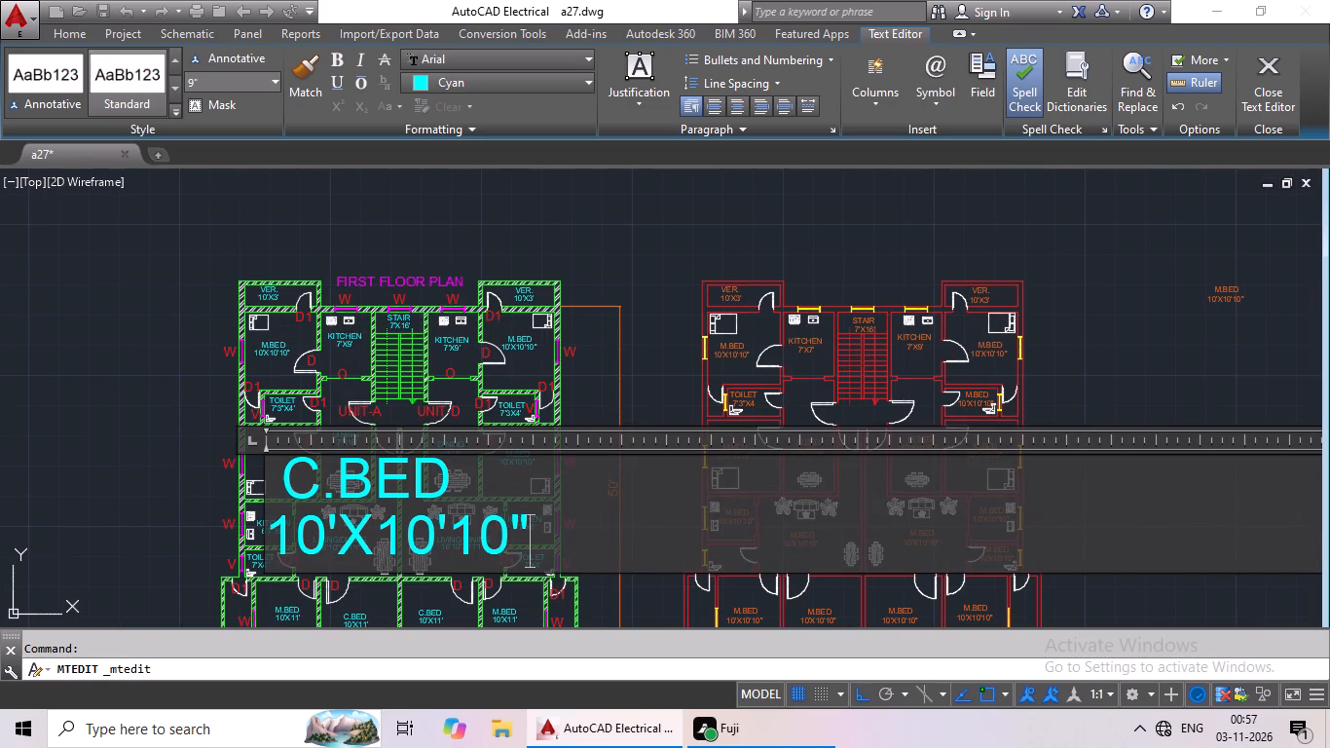
{"action": "left_click", "coordinate": [285, 492]}
{"action": "key", "text": "space"}
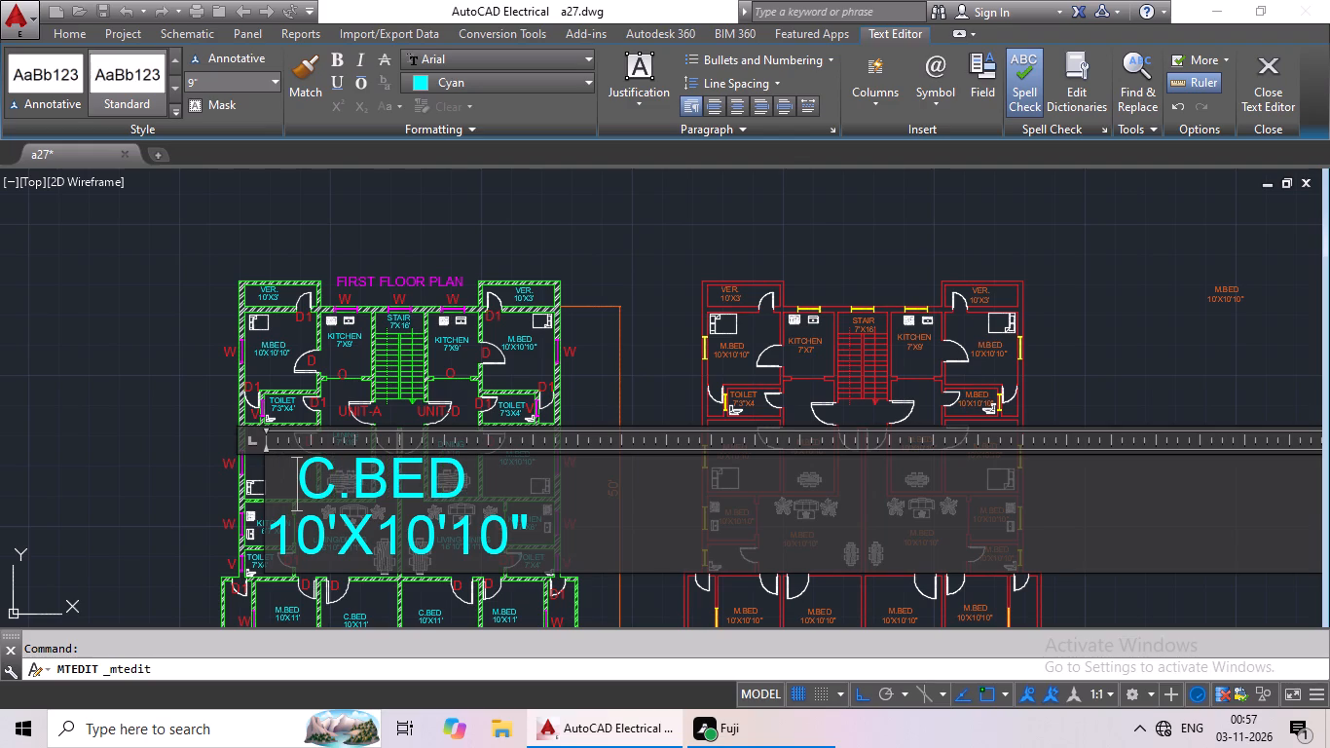
{"action": "key", "text": "space"}
{"action": "left_click", "coordinate": [654, 285]}
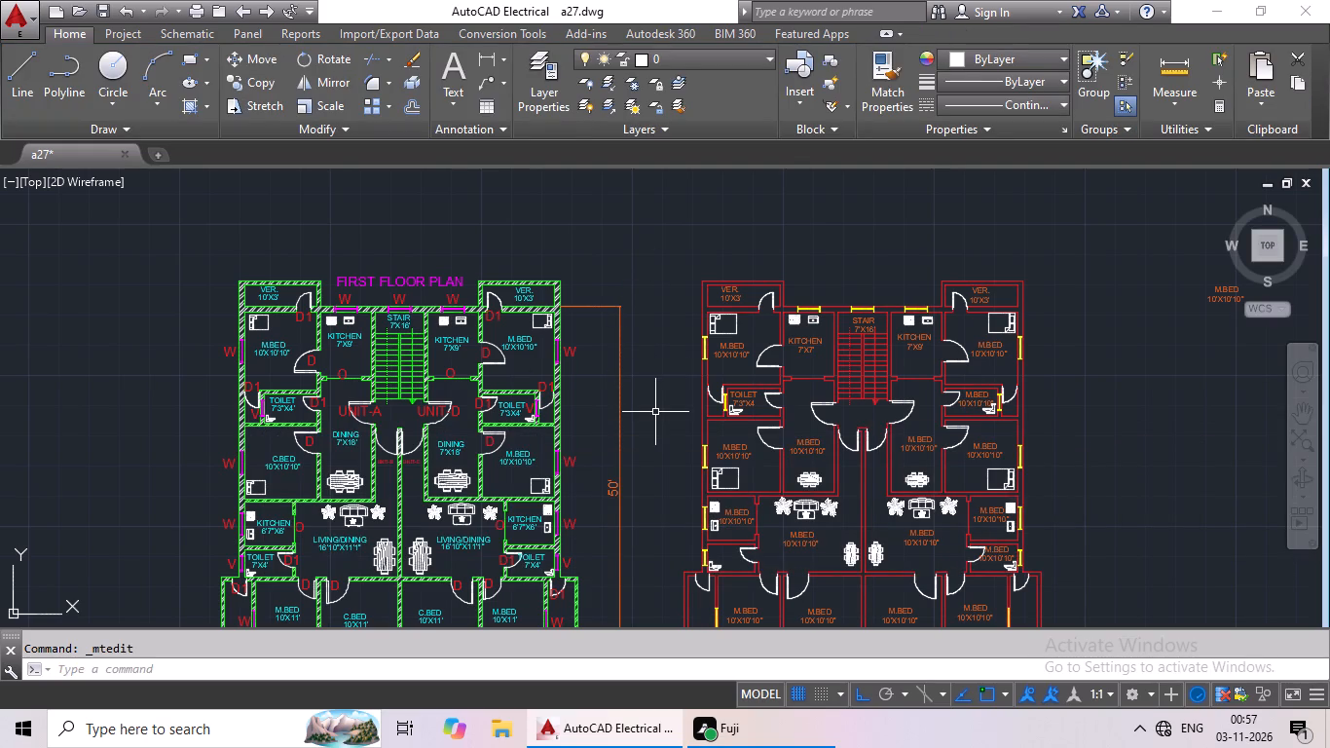
Change the M.BED name to C.BED in the red plan's west bedroom below the toilet, indenting its size line by one space.
{"action": "double_click", "coordinate": [735, 453]}
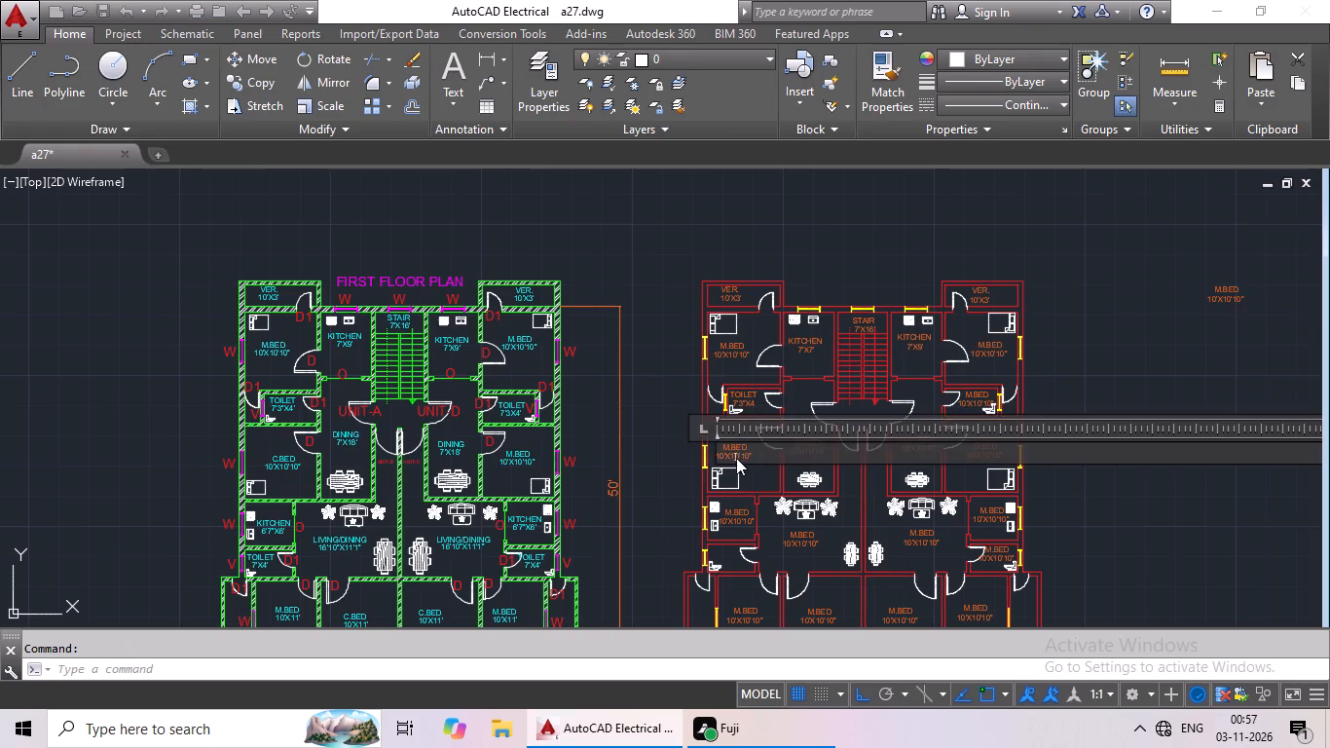
{"action": "scroll", "coordinate": [737, 459], "scroll_direction": "up", "scroll_amount": 3}
{"action": "left_click", "coordinate": [778, 427]}
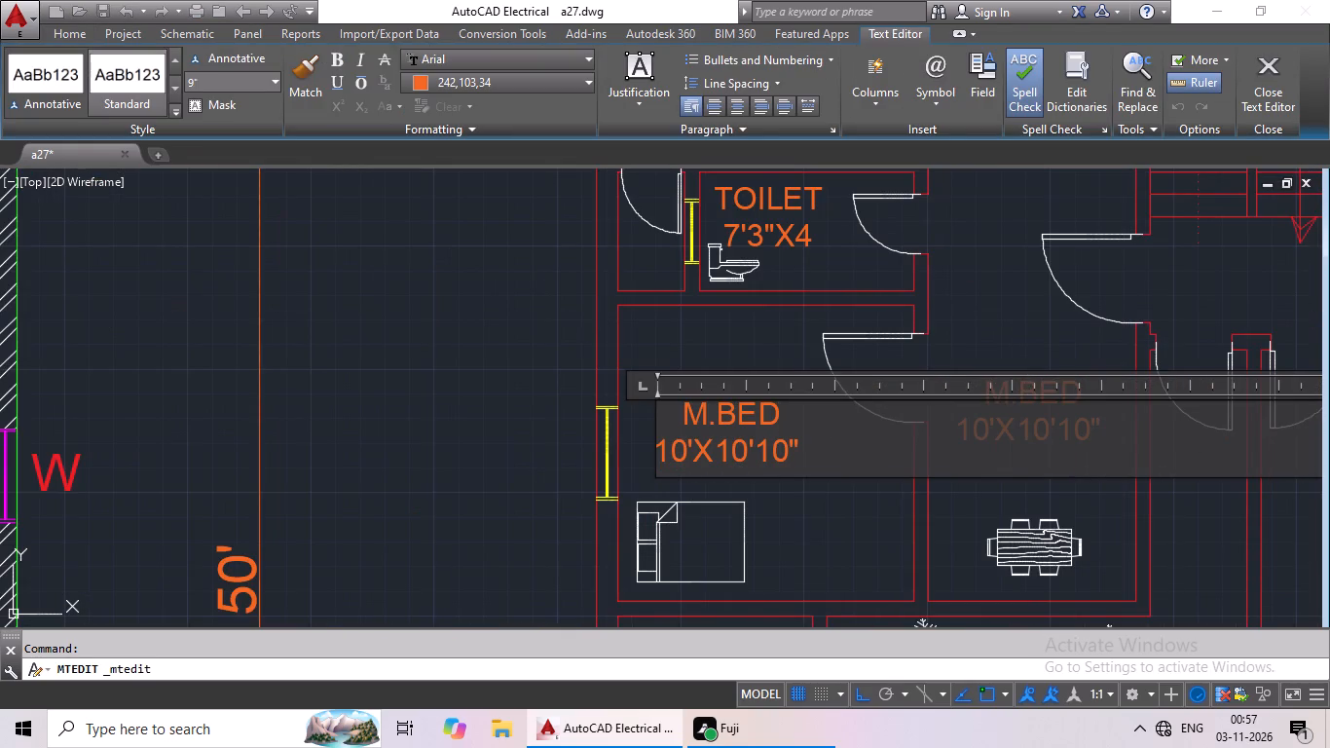
{"action": "key", "text": "BackSpace"}
{"action": "key", "text": "BackSpace"}
{"action": "key", "text": "BackSpace"}
{"action": "key", "text": "BackSpace"}
{"action": "key", "text": "BackSpace"}
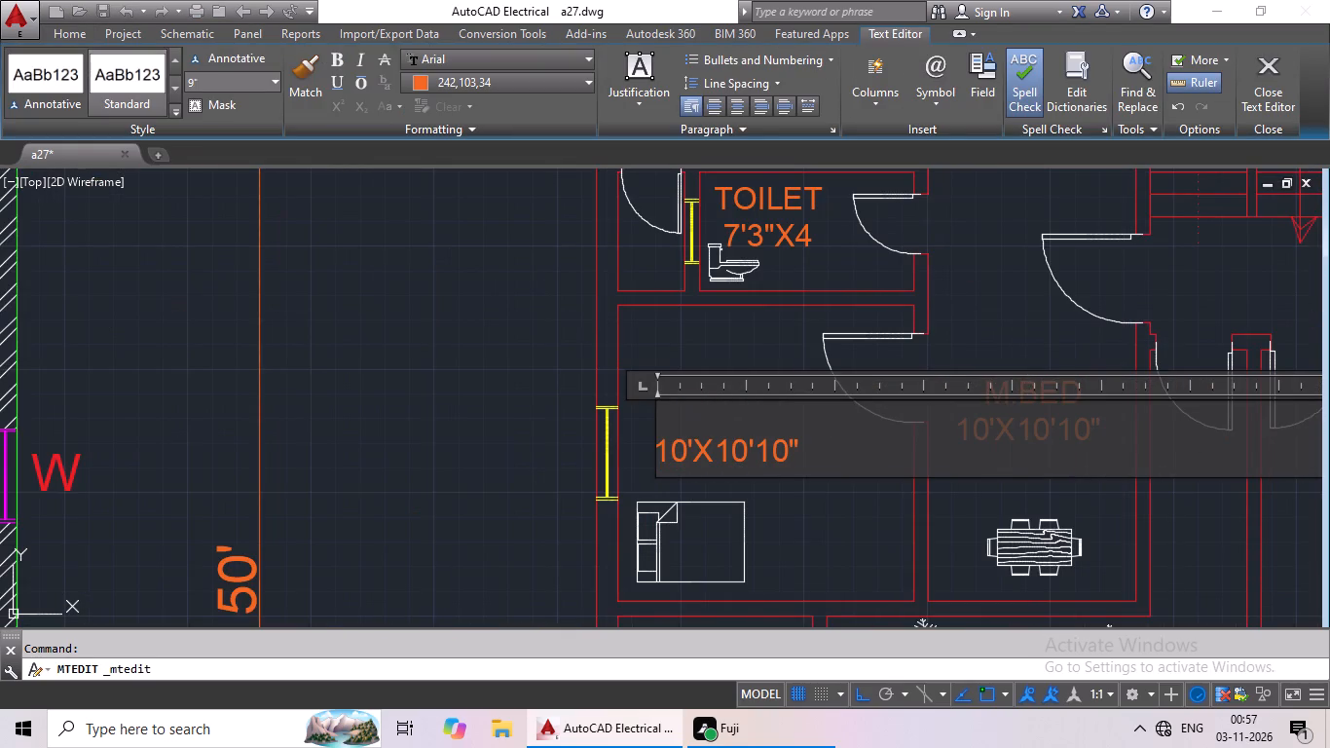
{"action": "key", "text": "shift+c"}
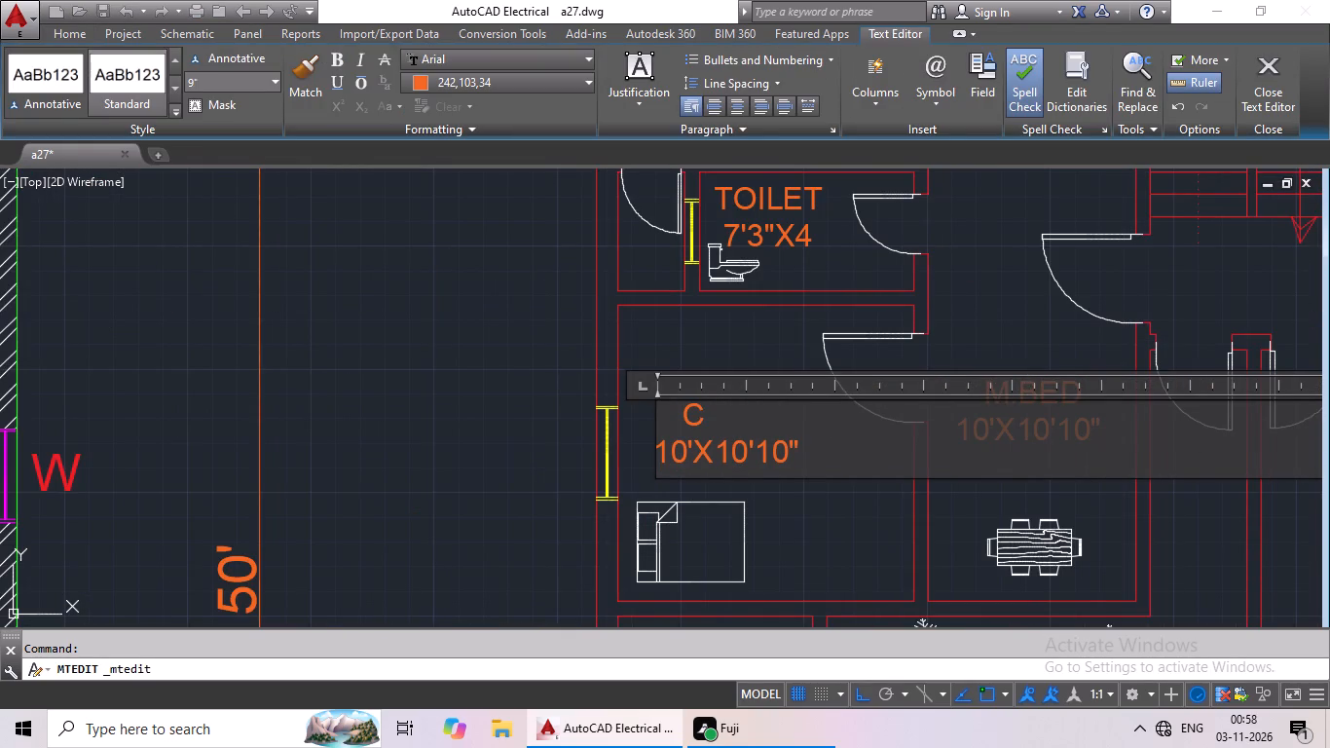
{"action": "key", "text": "period"}
{"action": "type", "text": "BED"}
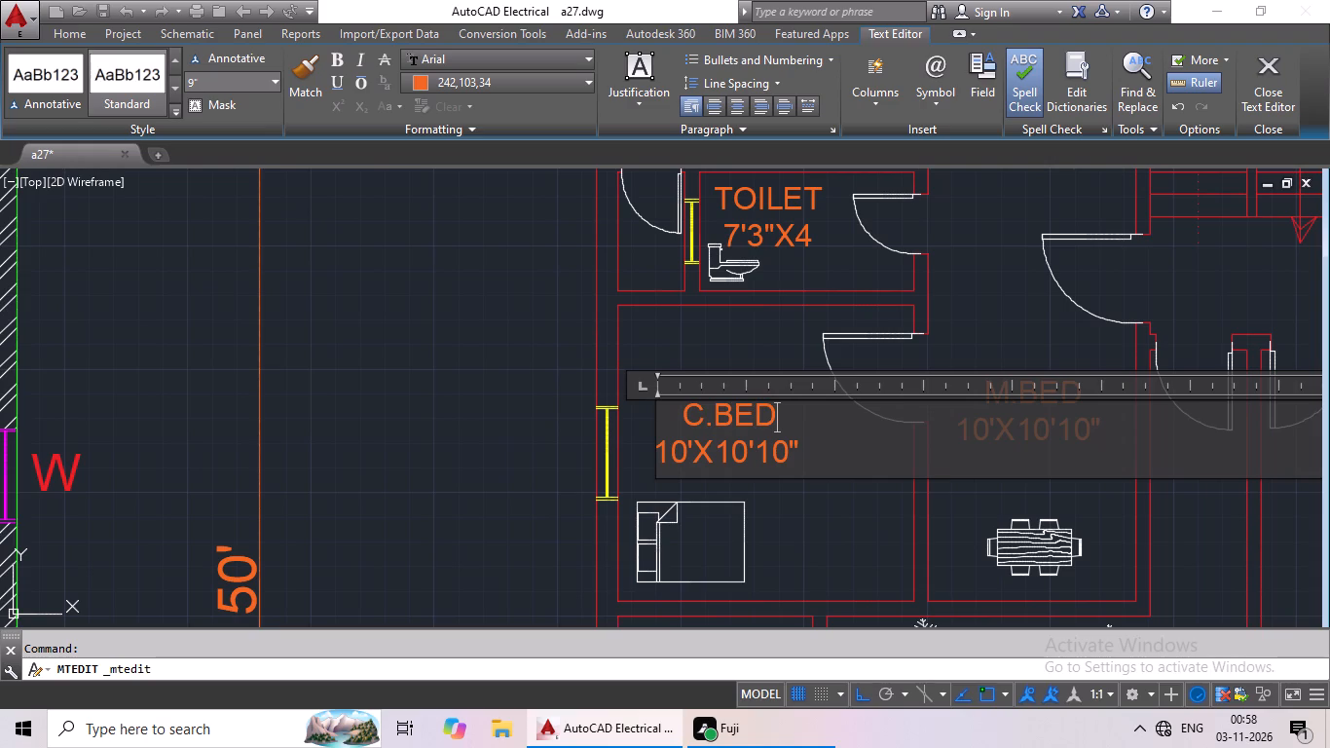
{"action": "left_click", "coordinate": [657, 451]}
{"action": "key", "text": "space"}
{"action": "left_click", "coordinate": [727, 350]}
Replace the M.BED label above the red plan's west dining table with DINING and 7'X18' beneath, indenting the size by two spaces.
{"action": "scroll", "coordinate": [755, 363], "scroll_direction": "down", "scroll_amount": 3}
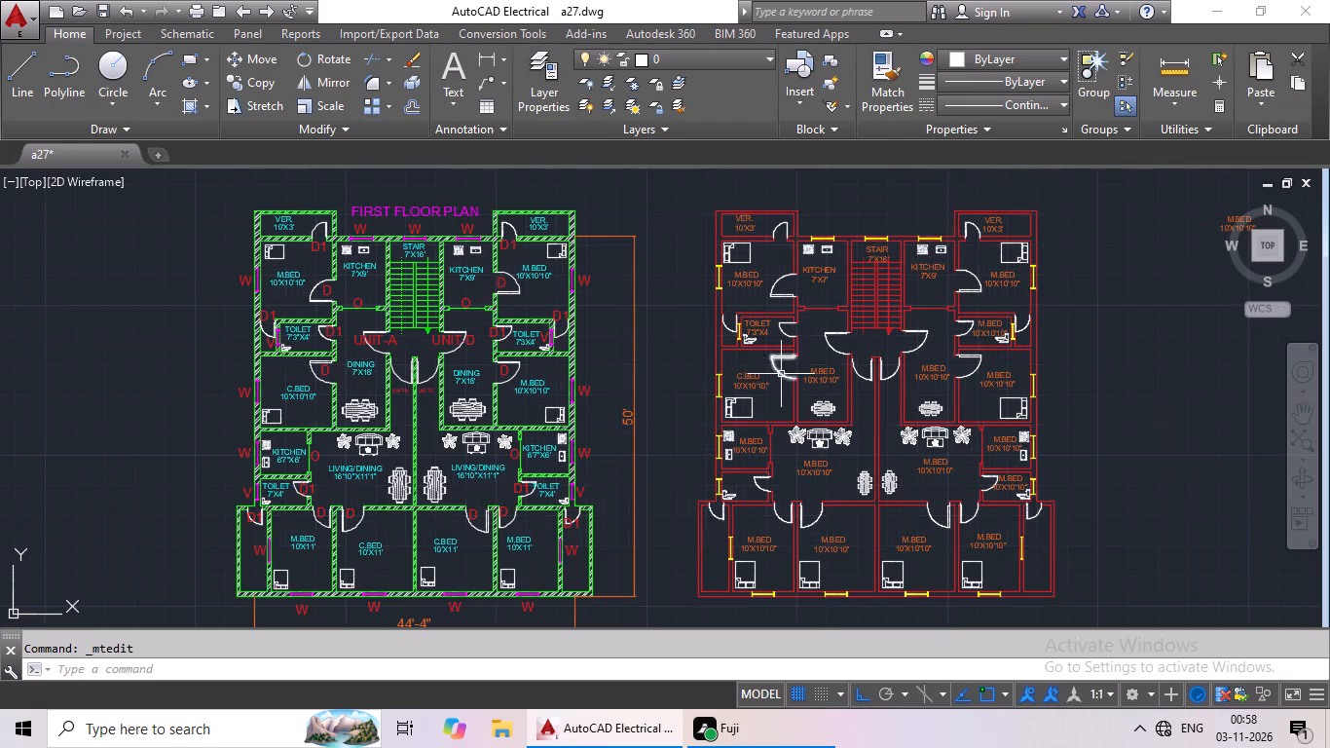
{"action": "middle_click_drag", "start_coordinate": [779, 374], "coordinate": [614, 422]}
{"action": "scroll", "coordinate": [672, 430], "scroll_direction": "up", "scroll_amount": 3}
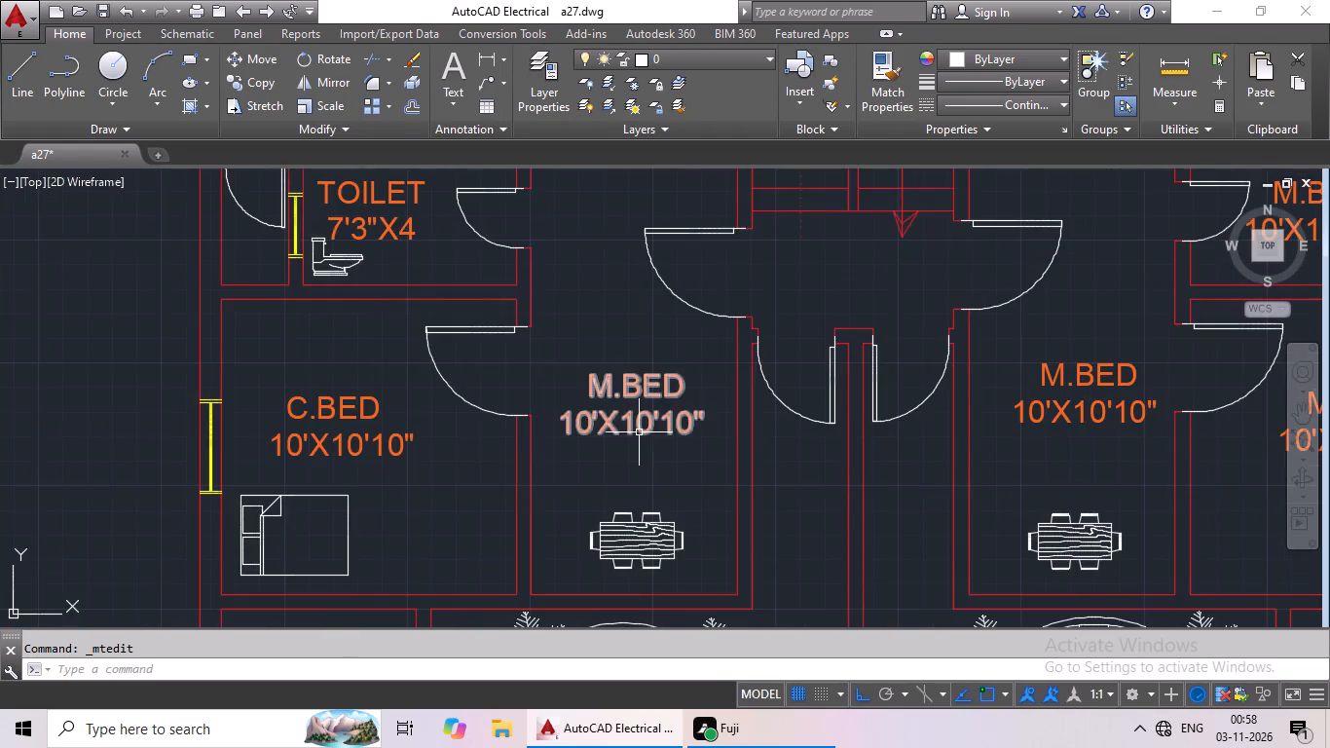
{"action": "scroll", "coordinate": [641, 426], "scroll_direction": "down", "scroll_amount": 3}
{"action": "scroll", "coordinate": [644, 423], "scroll_direction": "up", "scroll_amount": 2}
{"action": "scroll", "coordinate": [644, 423], "scroll_direction": "down", "scroll_amount": 1}
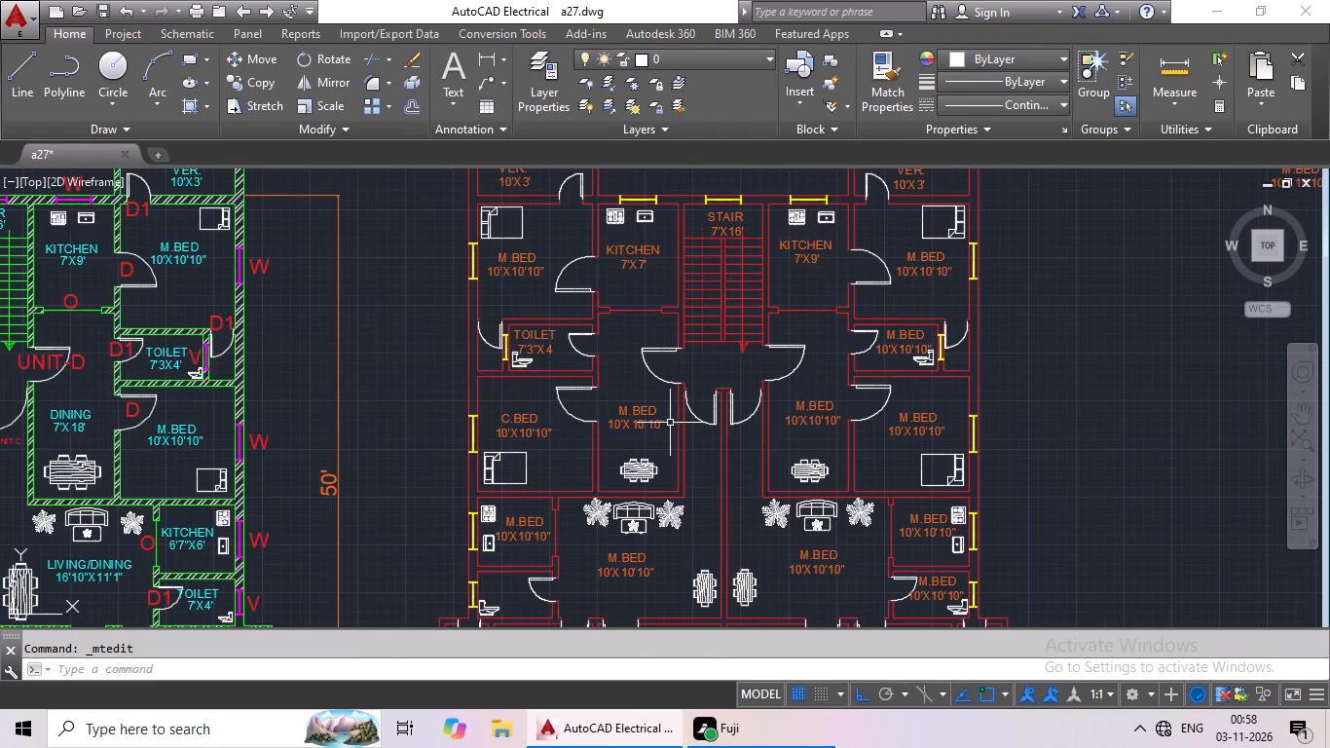
{"action": "scroll", "coordinate": [666, 421], "scroll_direction": "up", "scroll_amount": 2}
{"action": "double_click", "coordinate": [610, 402]}
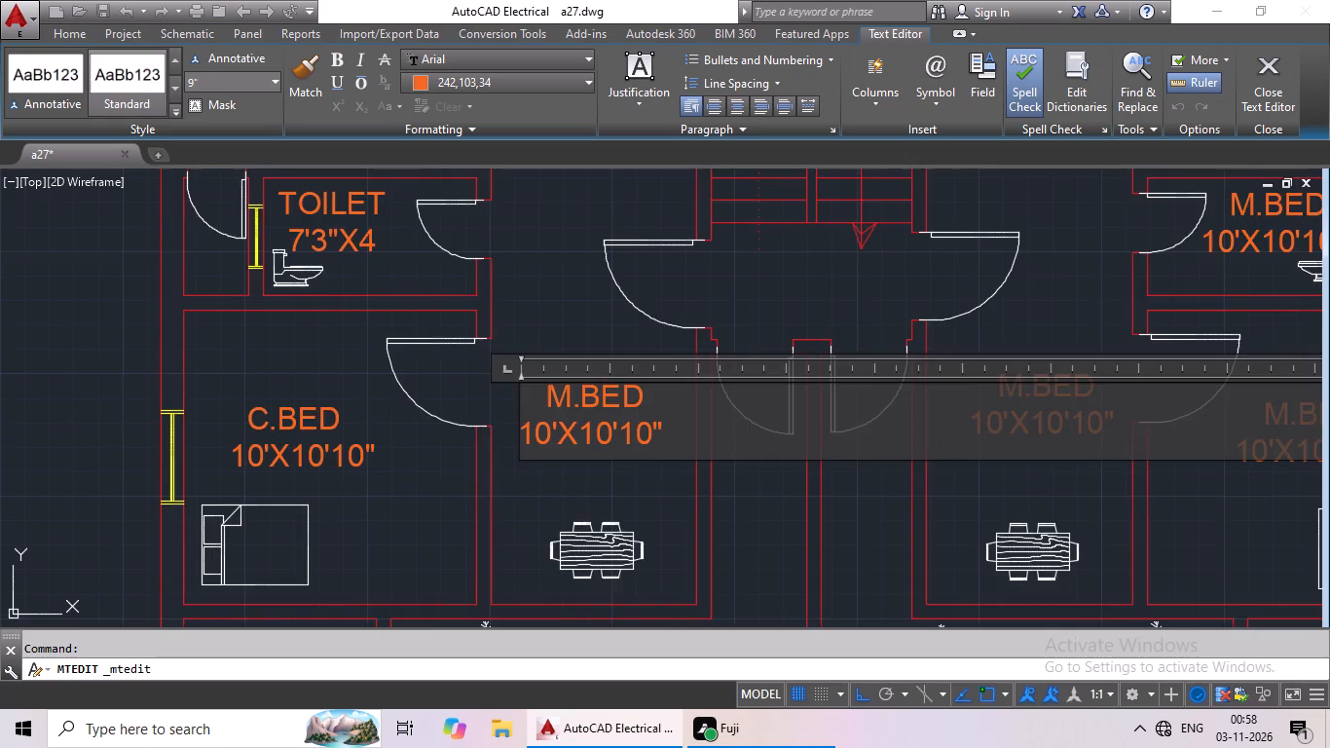
{"action": "scroll", "coordinate": [617, 407], "scroll_direction": "down", "scroll_amount": 2}
{"action": "scroll", "coordinate": [618, 409], "scroll_direction": "up", "scroll_amount": 3}
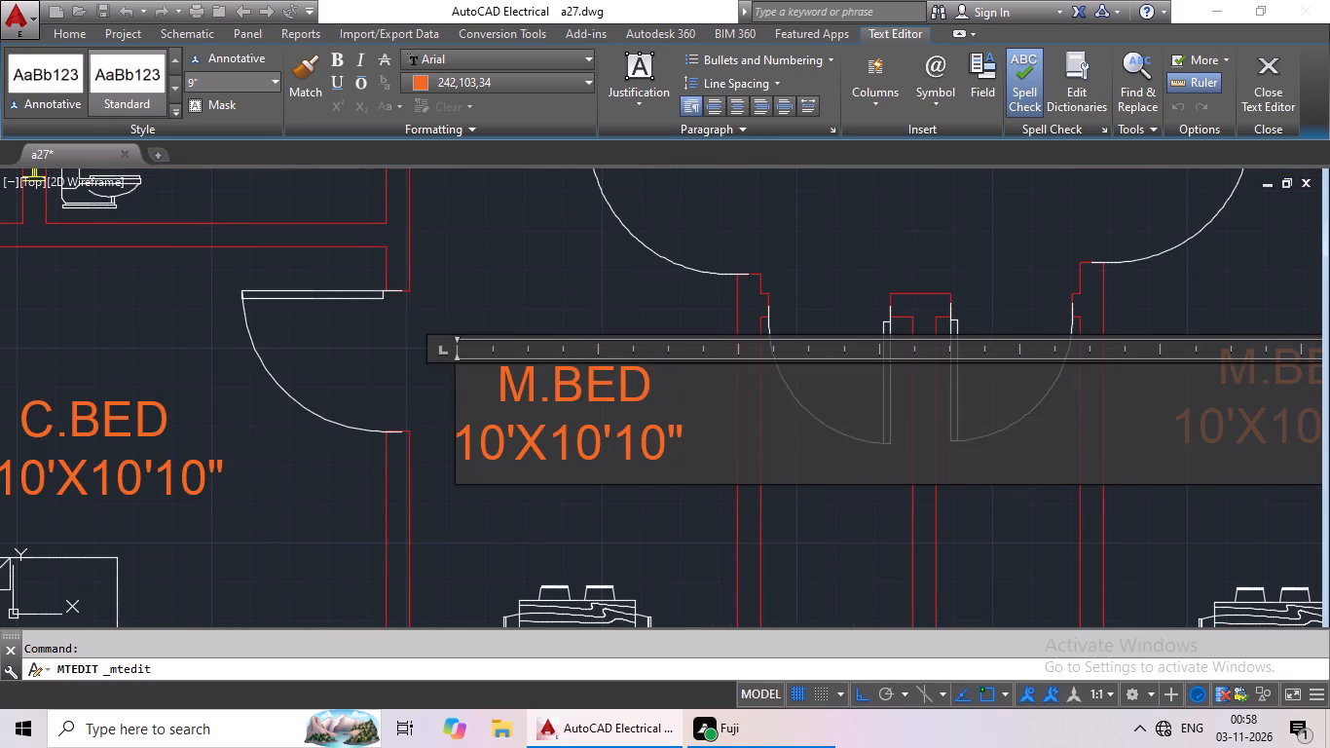
{"action": "left_click", "coordinate": [678, 427]}
{"action": "key", "text": "BackSpace"}
{"action": "key", "text": "BackSpace"}
{"action": "key", "text": "BackSpace"}
{"action": "key", "text": "BackSpace"}
{"action": "key", "text": "BackSpace"}
{"action": "key", "text": "BackSpace"}
{"action": "key", "text": "BackSpace"}
{"action": "key", "text": "BackSpace"}
{"action": "key", "text": "BackSpace"}
{"action": "key", "text": "BackSpace"}
{"action": "key", "text": "BackSpace"}
{"action": "key", "text": "BackSpace"}
{"action": "key", "text": "BackSpace"}
{"action": "key", "text": "BackSpace"}
{"action": "key", "text": "BackSpace"}
{"action": "key", "text": "BackSpace"}
{"action": "key", "text": "BackSpace"}
{"action": "key", "text": "BackSpace"}
{"action": "key", "text": "BackSpace"}
{"action": "key", "text": "BackSpace"}
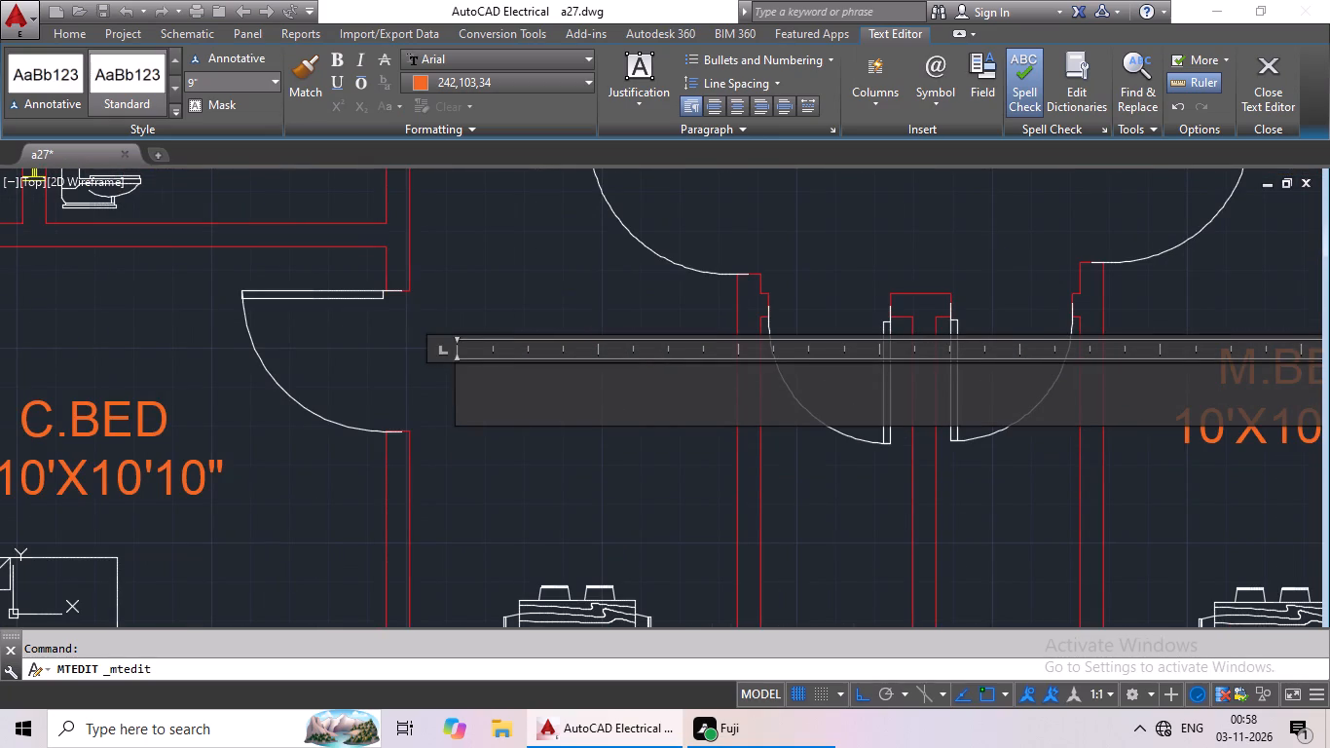
{"action": "type", "text": "DINING"}
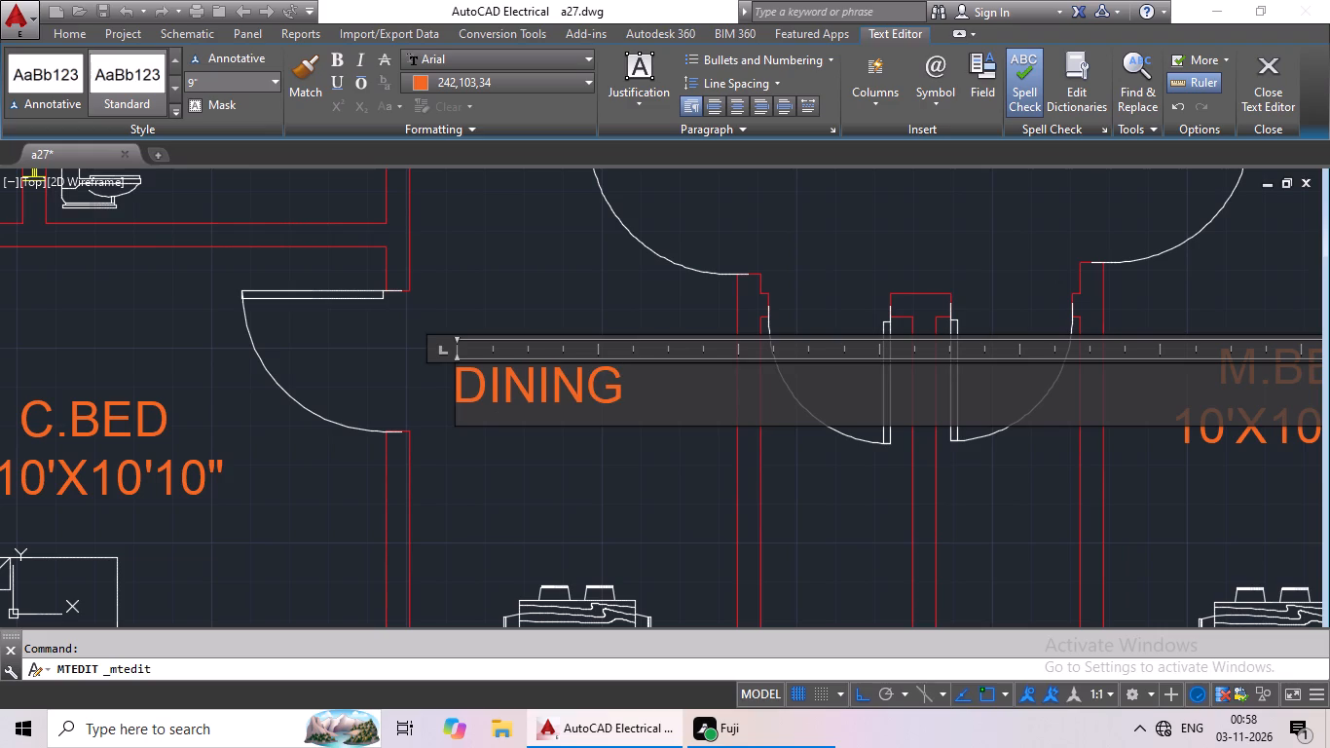
{"action": "key", "text": "Return"}
{"action": "type", "text": "7'X189"}
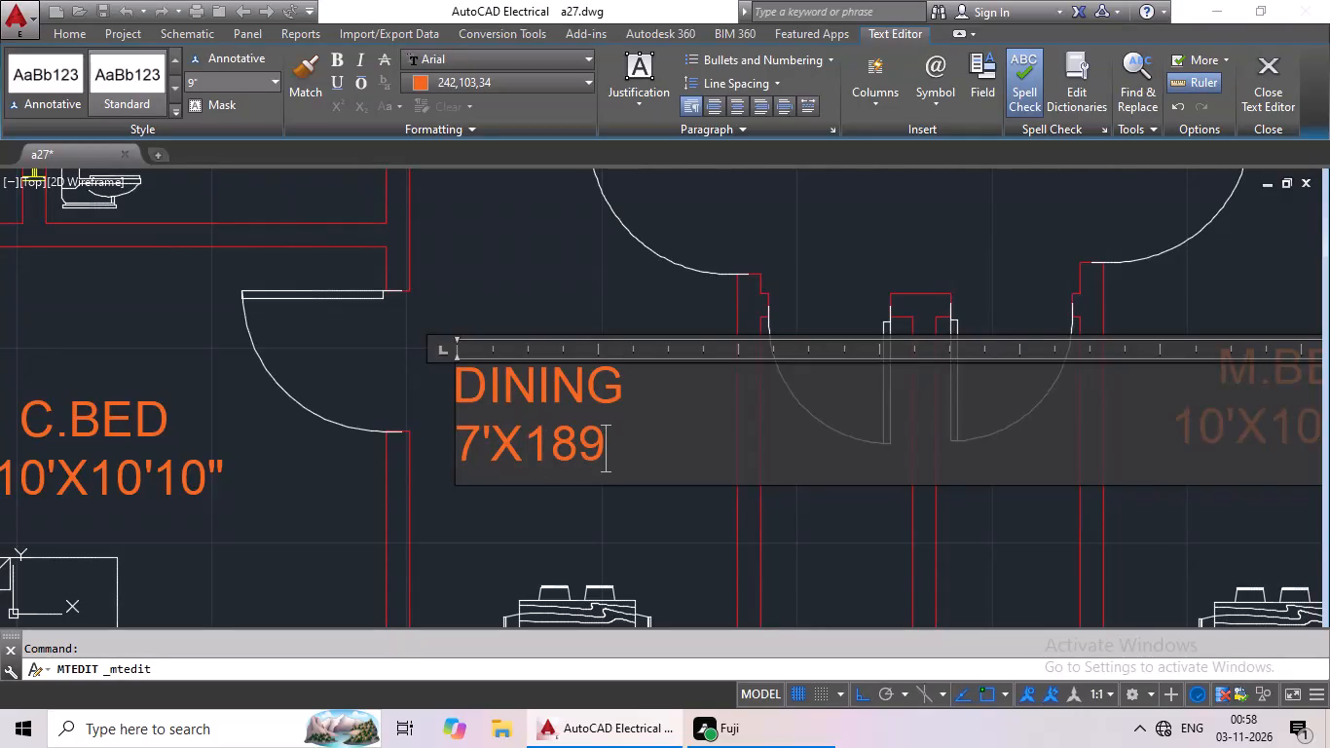
{"action": "key", "text": "BackSpace"}
{"action": "key", "text": "apostrophe"}
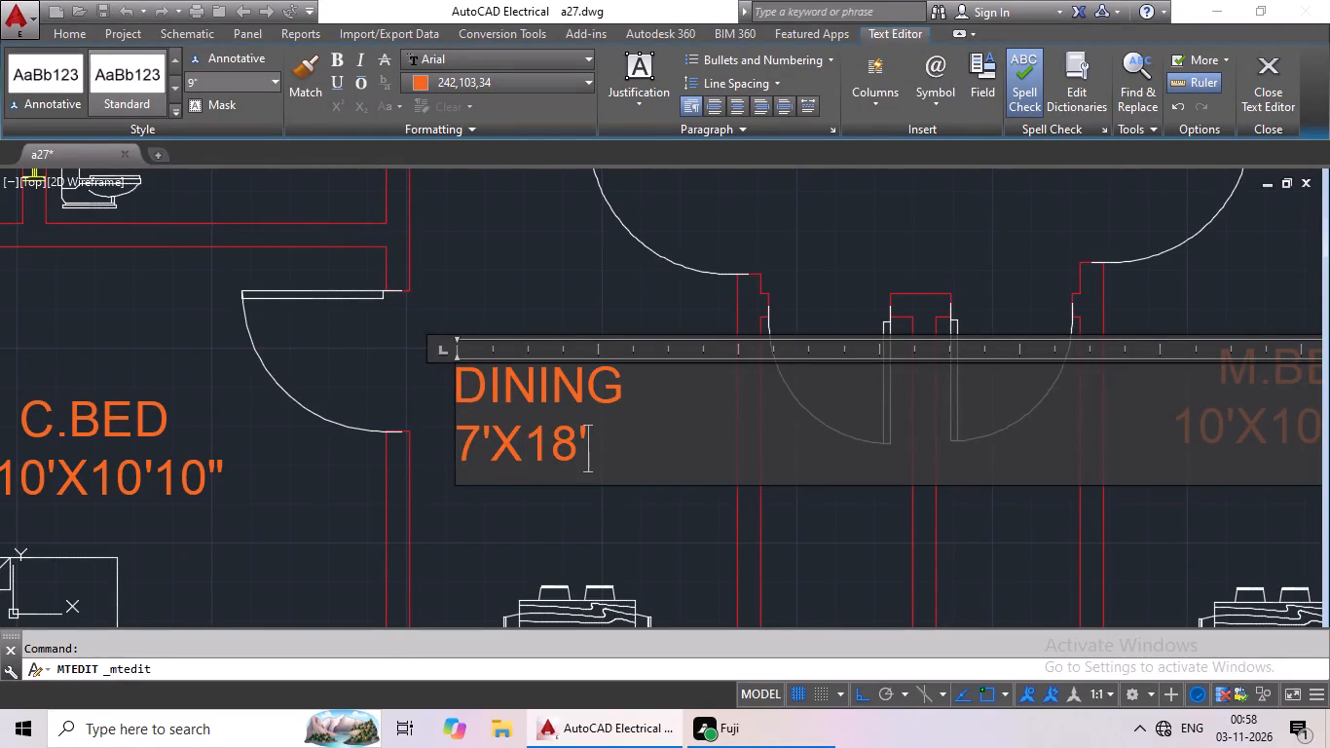
{"action": "left_click", "coordinate": [461, 442]}
{"action": "key", "text": "space"}
{"action": "key", "text": "space"}
{"action": "left_click", "coordinate": [552, 288]}
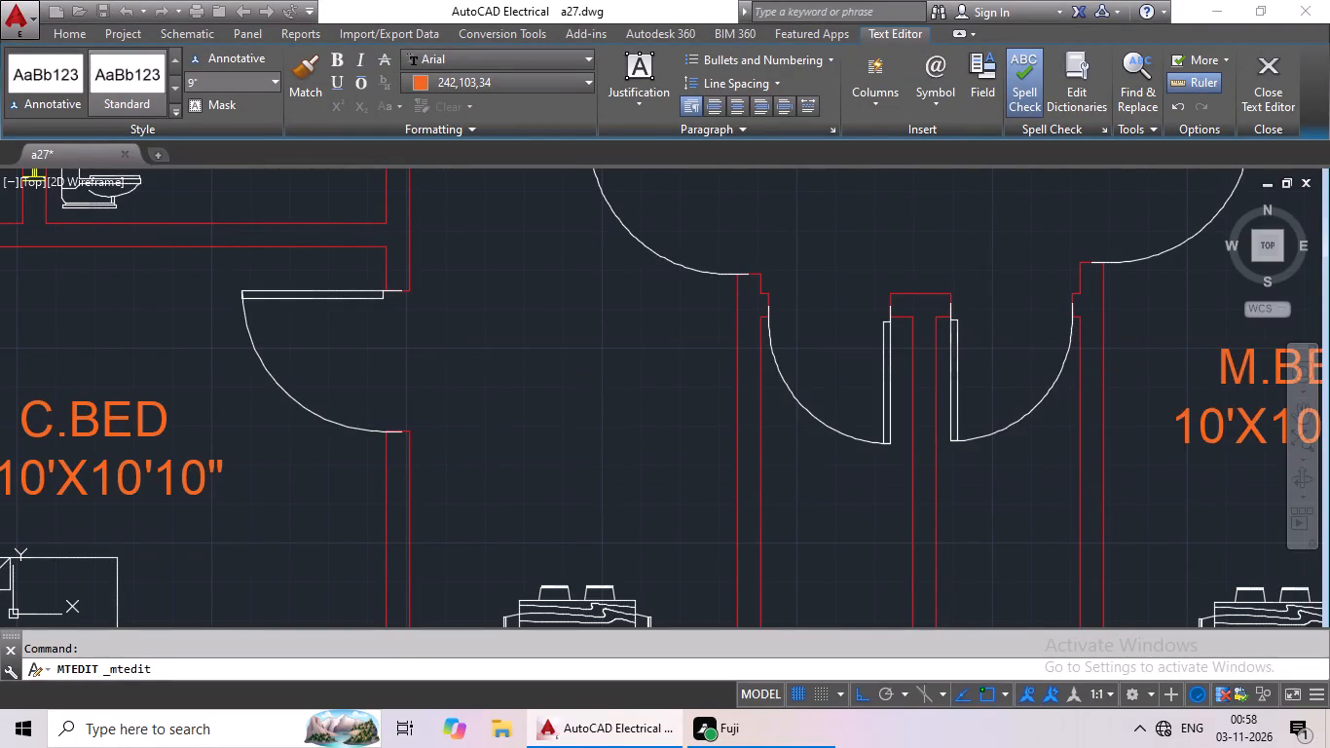
Replace the M.BED label above the red plan's east dining table with DINING and 7'X18' beneath, indenting the size by two spaces.
{"action": "scroll", "coordinate": [588, 314], "scroll_direction": "down", "scroll_amount": 3}
{"action": "middle_click_drag", "start_coordinate": [610, 372], "coordinate": [464, 384]}
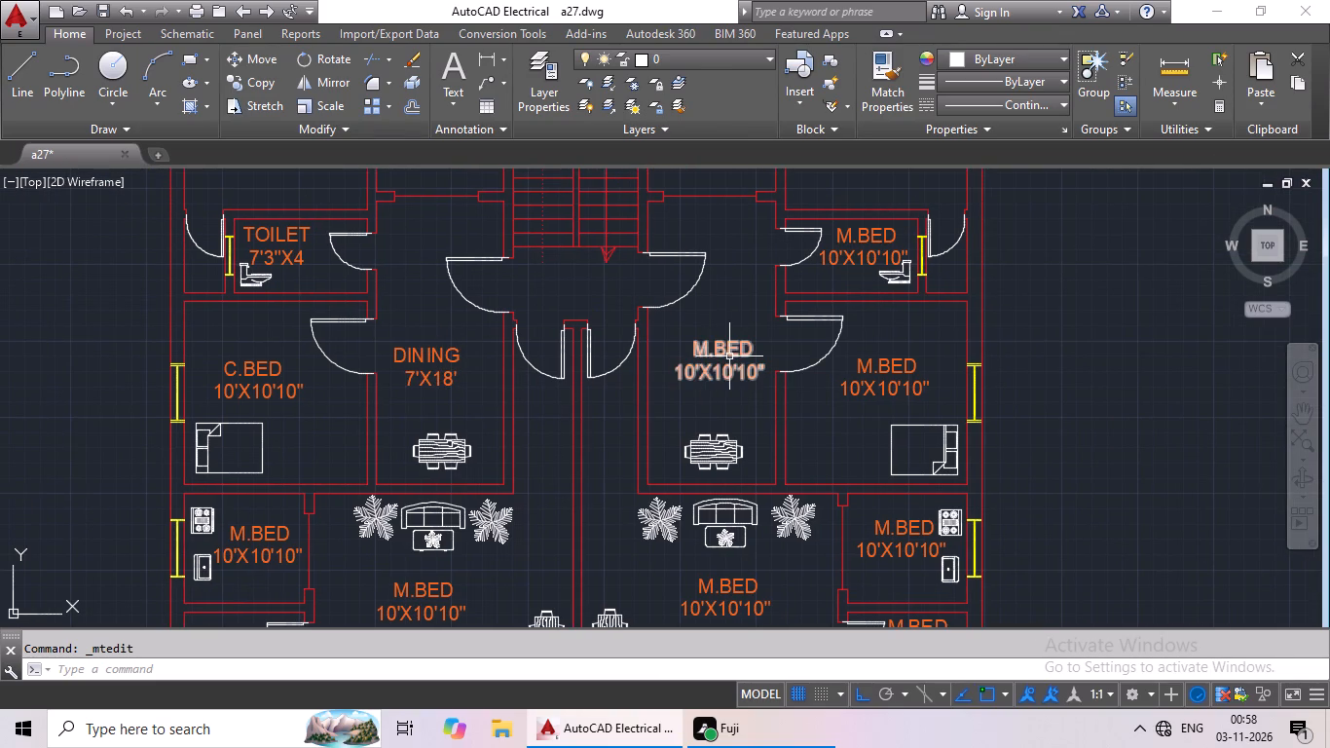
{"action": "double_click", "coordinate": [731, 352]}
{"action": "scroll", "coordinate": [738, 366], "scroll_direction": "up", "scroll_amount": 2}
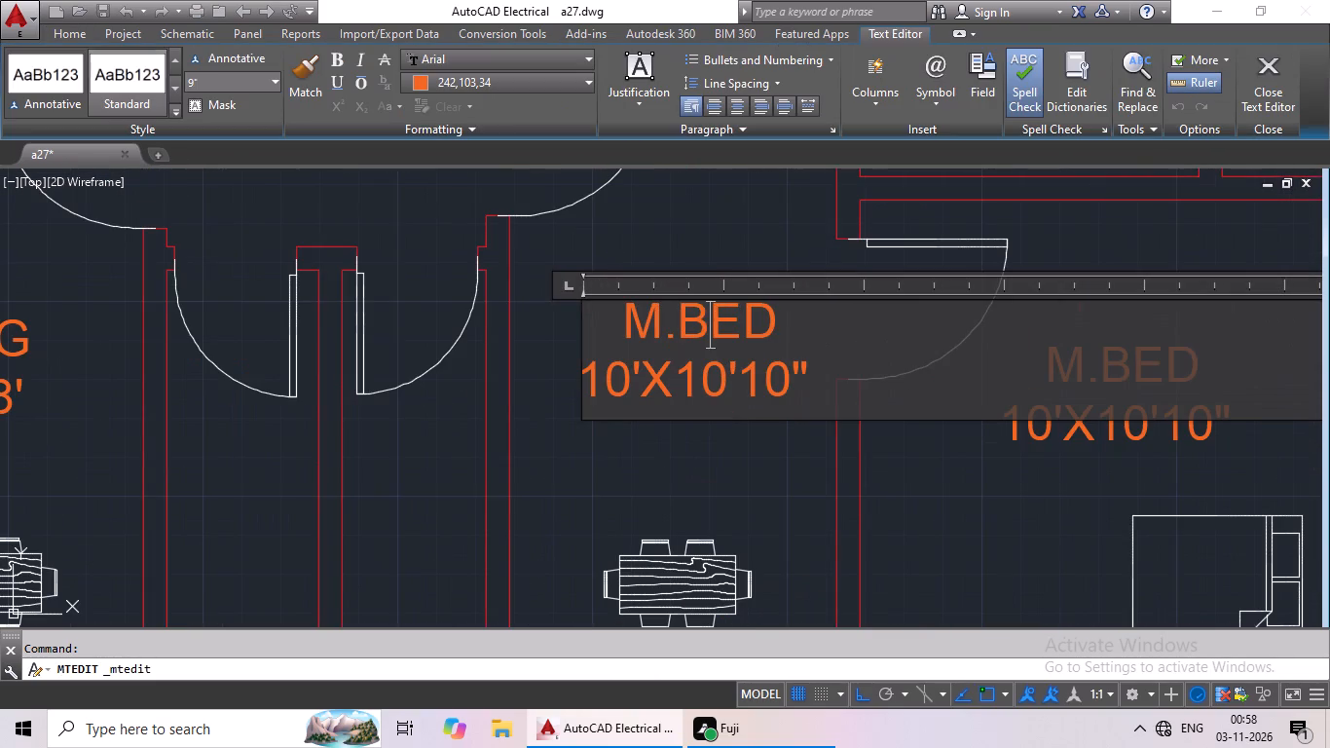
{"action": "left_click", "coordinate": [850, 380]}
{"action": "key", "text": "BackSpace"}
{"action": "key", "text": "BackSpace"}
{"action": "key", "text": "BackSpace"}
{"action": "key", "text": "BackSpace"}
{"action": "key", "text": "BackSpace"}
{"action": "key", "text": "BackSpace"}
{"action": "key", "text": "BackSpace"}
{"action": "key", "text": "BackSpace"}
{"action": "key", "text": "BackSpace"}
{"action": "key", "text": "BackSpace"}
{"action": "key", "text": "BackSpace"}
{"action": "key", "text": "BackSpace"}
{"action": "key", "text": "BackSpace"}
{"action": "key", "text": "BackSpace"}
{"action": "key", "text": "BackSpace"}
{"action": "key", "text": "BackSpace"}
{"action": "key", "text": "BackSpace"}
{"action": "key", "text": "BackSpace"}
{"action": "key", "text": "BackSpace"}
{"action": "key", "text": "BackSpace"}
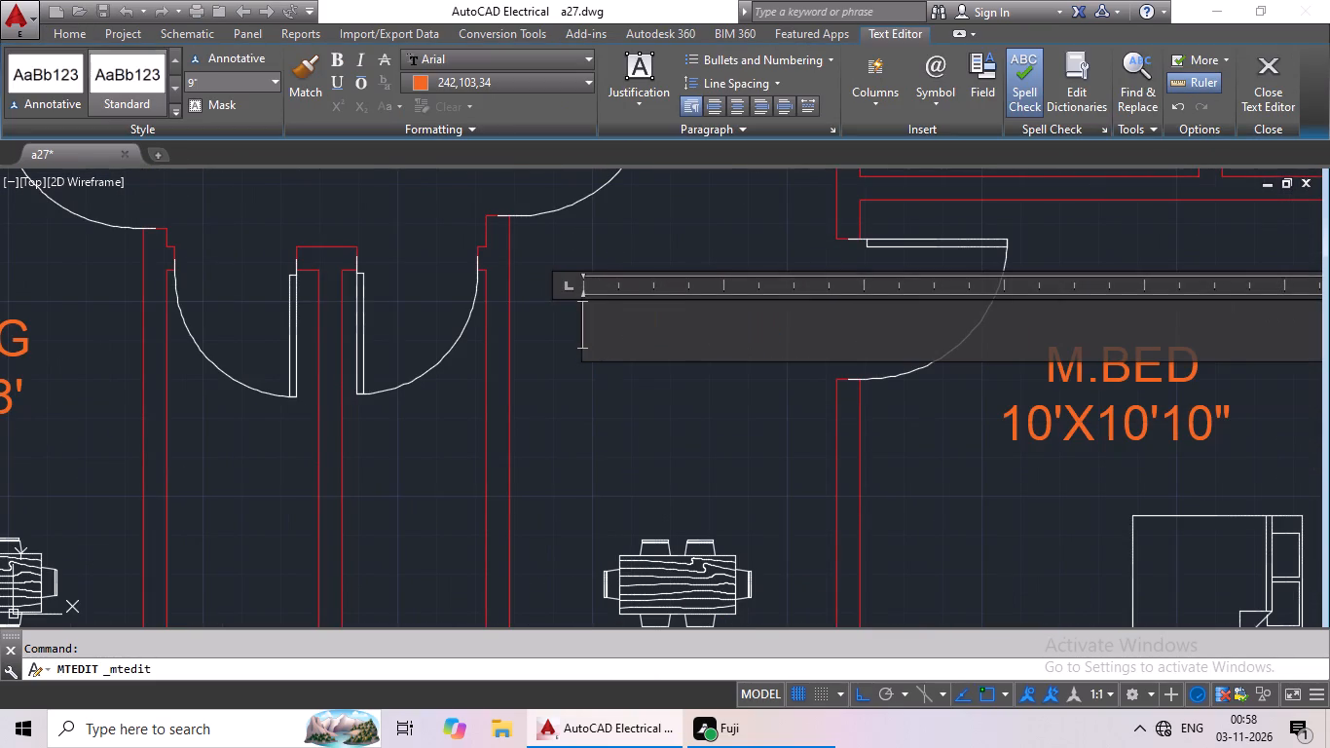
{"action": "type", "text": "DINING"}
{"action": "key", "text": "Return"}
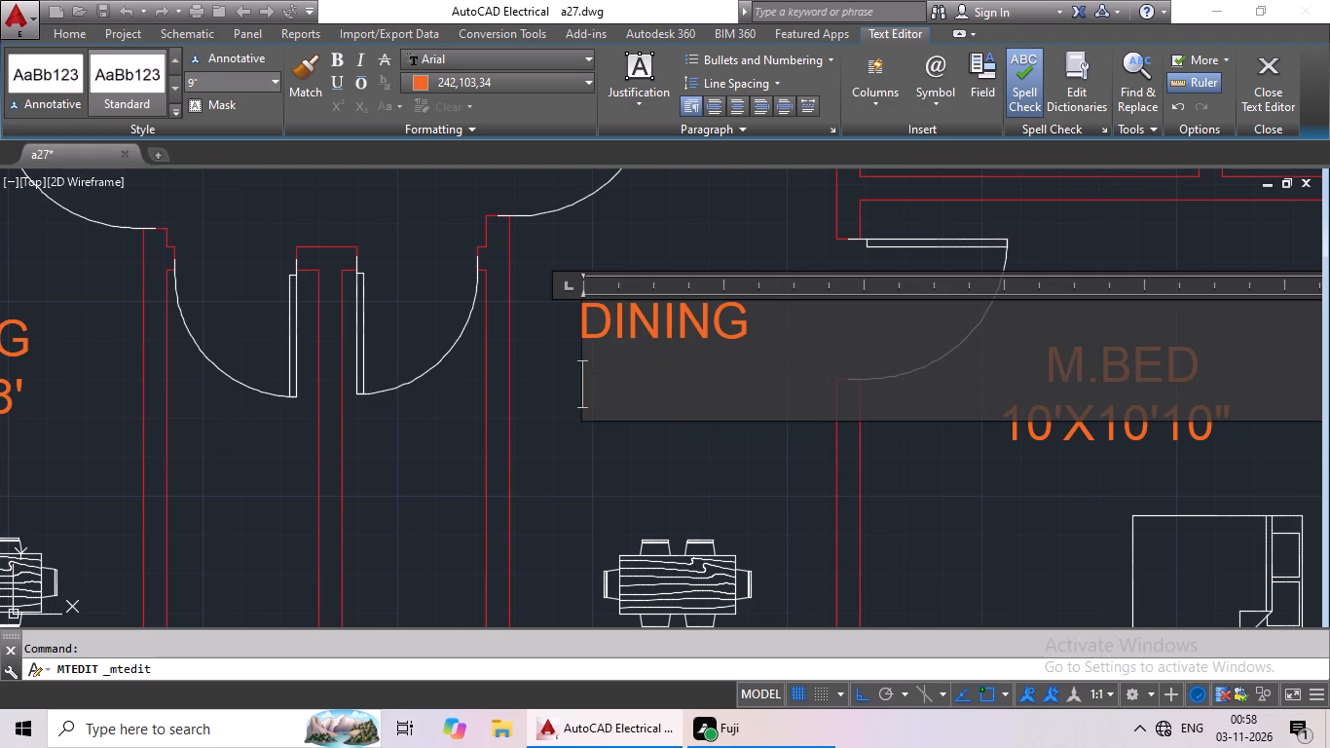
{"action": "type", "text": "7'X"}
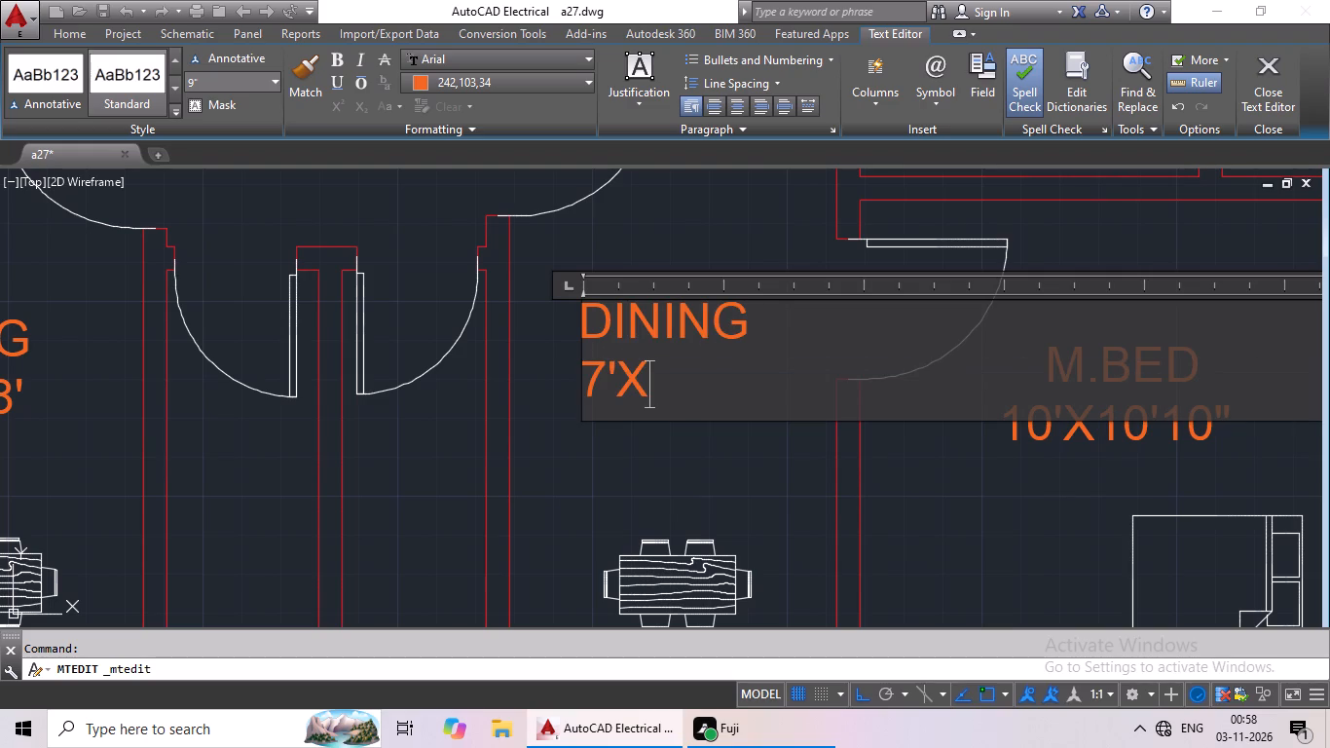
{"action": "type", "text": "10"}
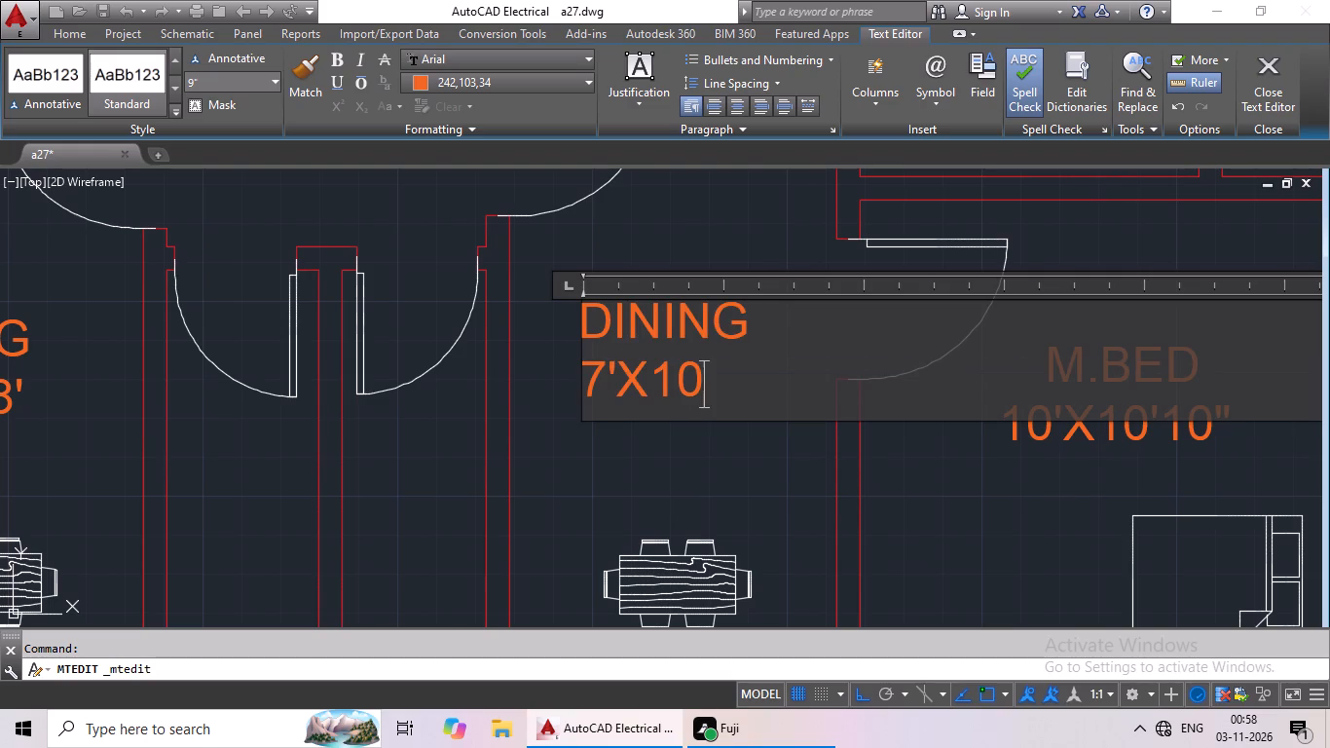
{"action": "key", "text": "BackSpace"}
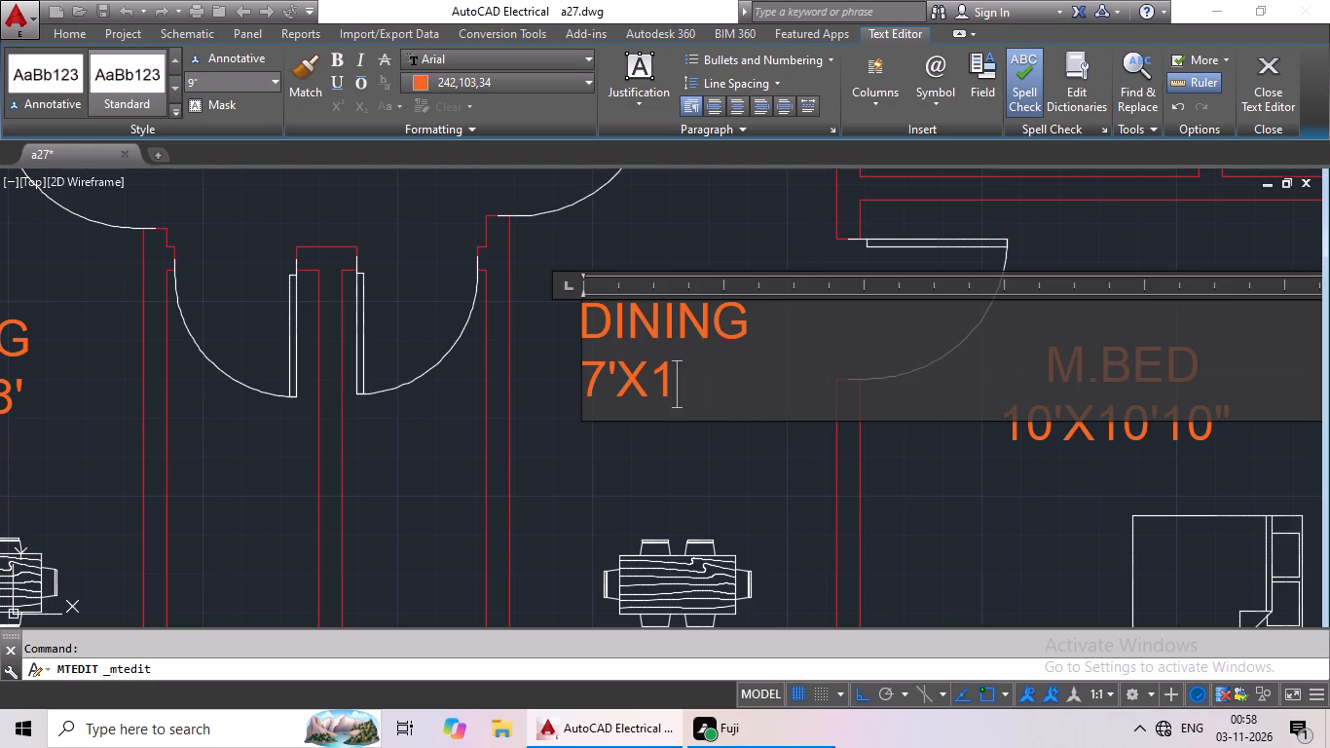
{"action": "type", "text": "8'"}
{"action": "left_click", "coordinate": [591, 376]}
{"action": "key", "text": "space"}
{"action": "key", "text": "space"}
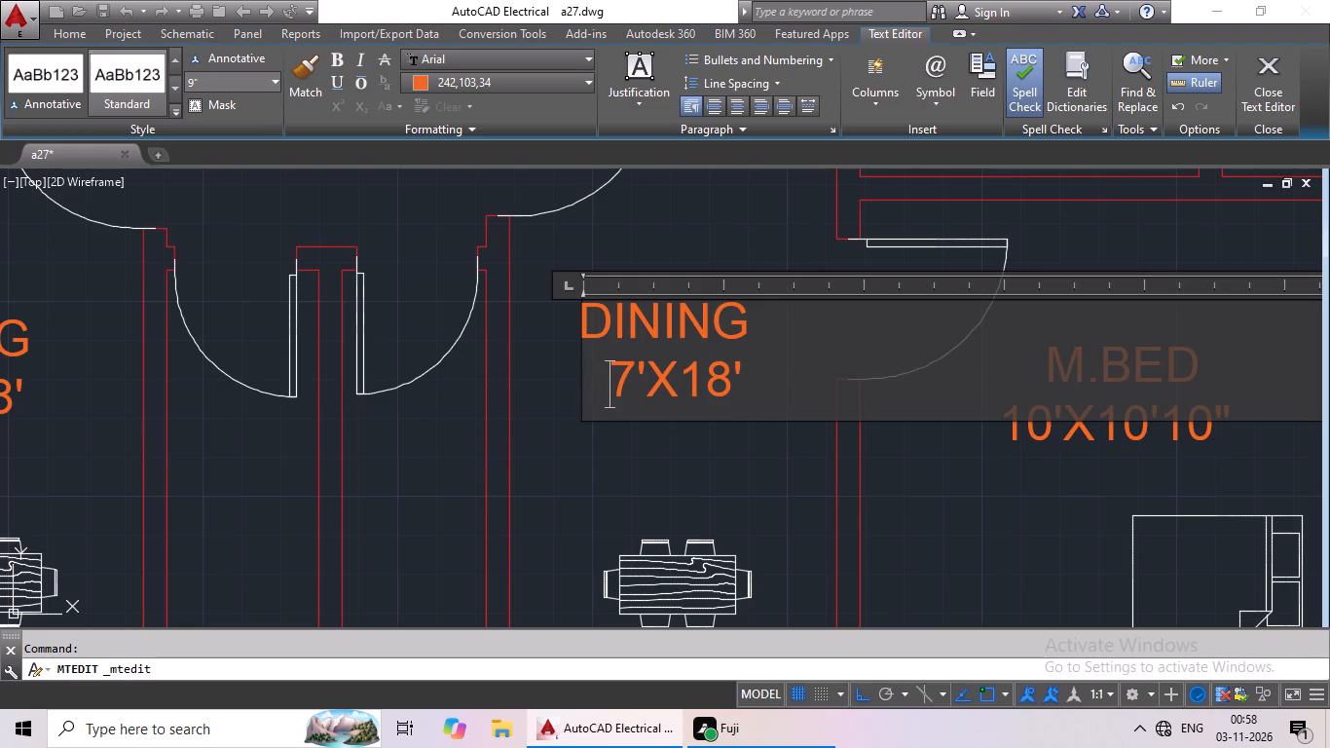
{"action": "left_click", "coordinate": [680, 251]}
Change the M.BED name to C.BED in the red plan's east bedroom beside the dining room, indenting its size line by one space.
{"action": "scroll", "coordinate": [769, 302], "scroll_direction": "down", "scroll_amount": 2}
{"action": "middle_click_drag", "start_coordinate": [927, 296], "coordinate": [773, 295]}
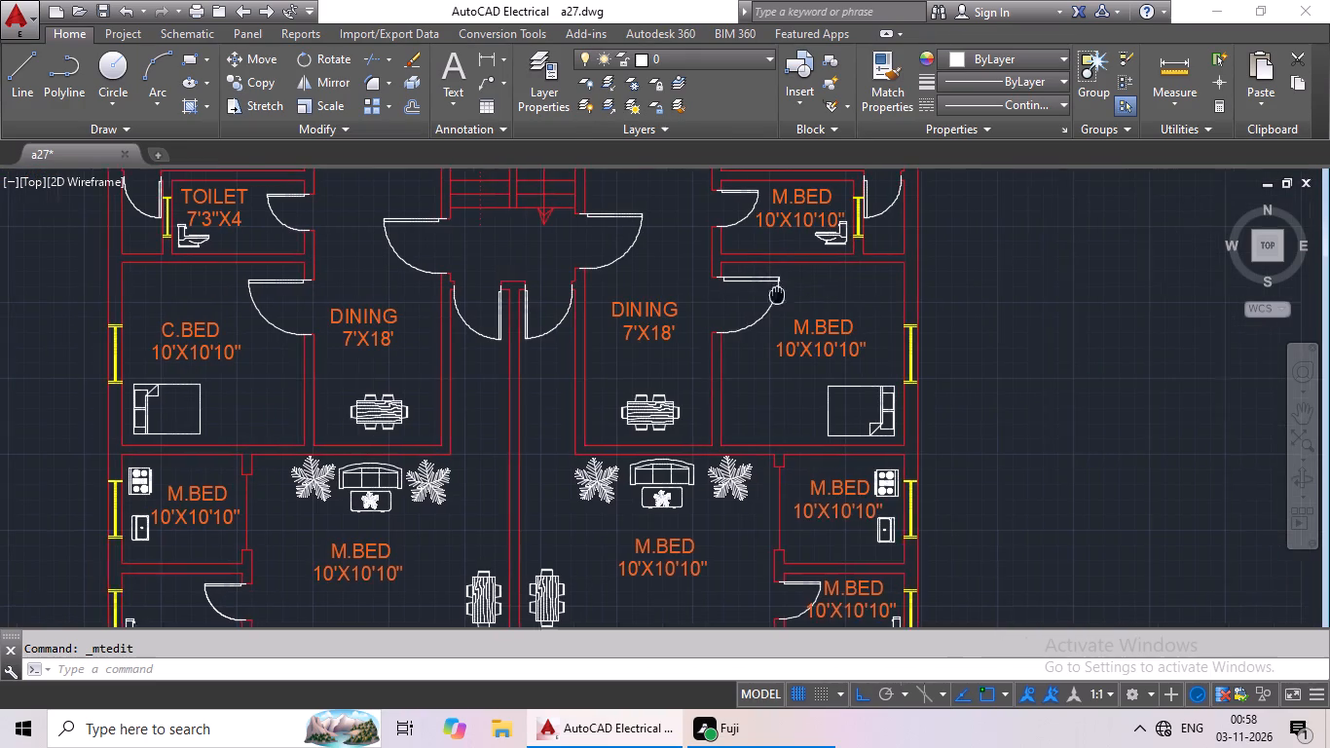
{"action": "scroll", "coordinate": [776, 313], "scroll_direction": "up", "scroll_amount": 2}
{"action": "double_click", "coordinate": [720, 339]}
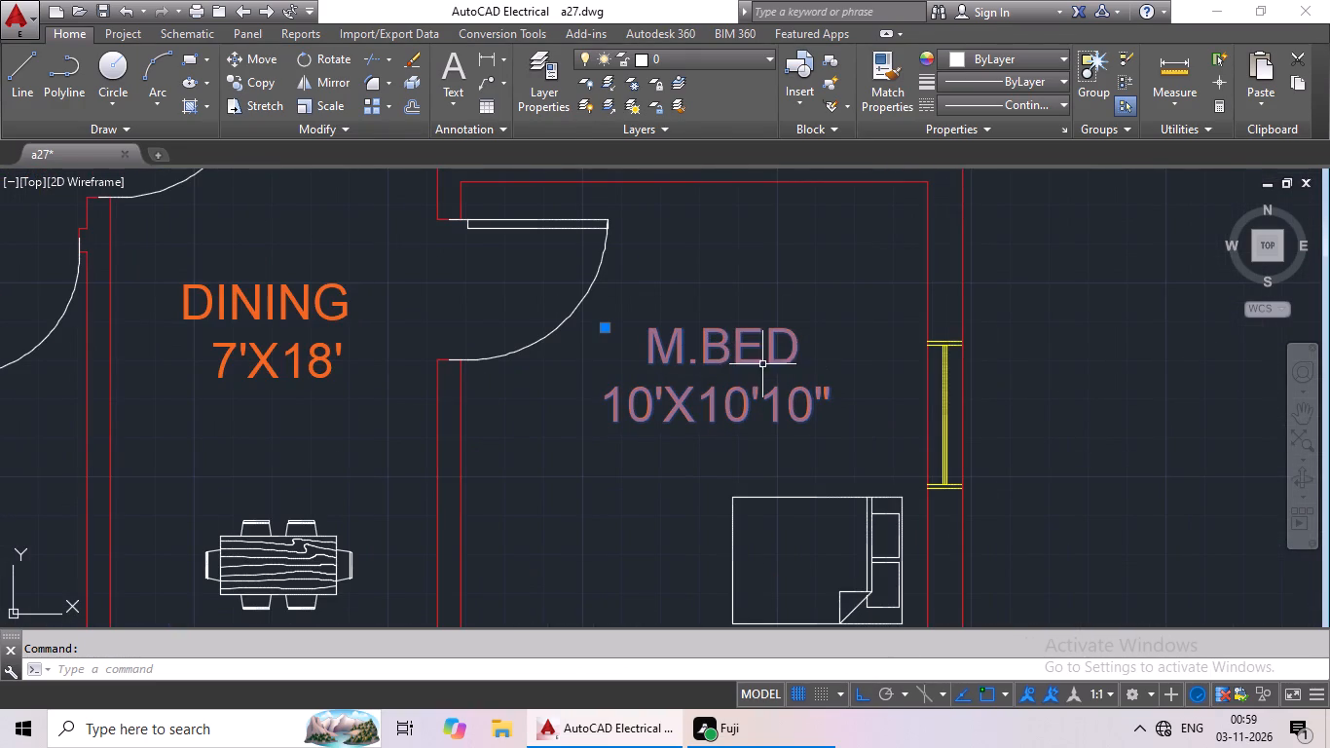
{"action": "triple_click", "coordinate": [728, 355]}
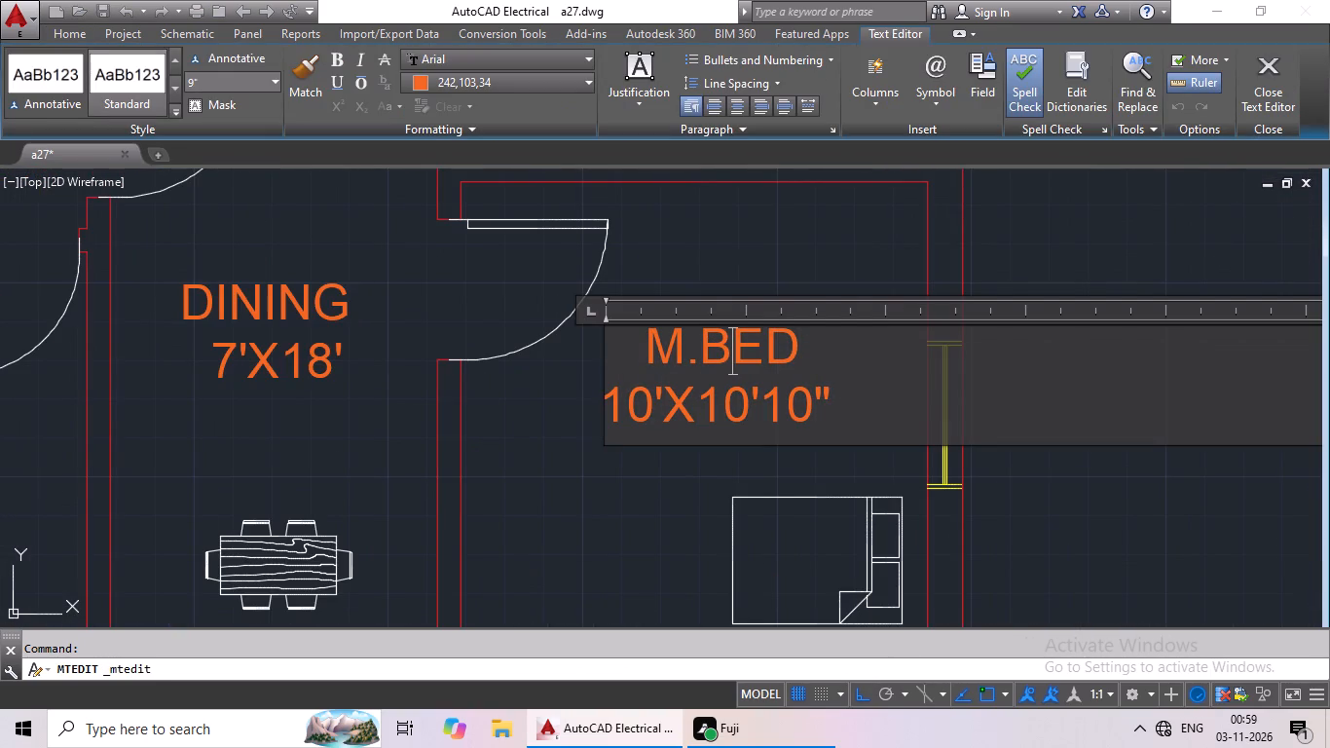
{"action": "left_click", "coordinate": [691, 349]}
{"action": "key", "text": "BackSpace"}
{"action": "key", "text": "shift+c"}
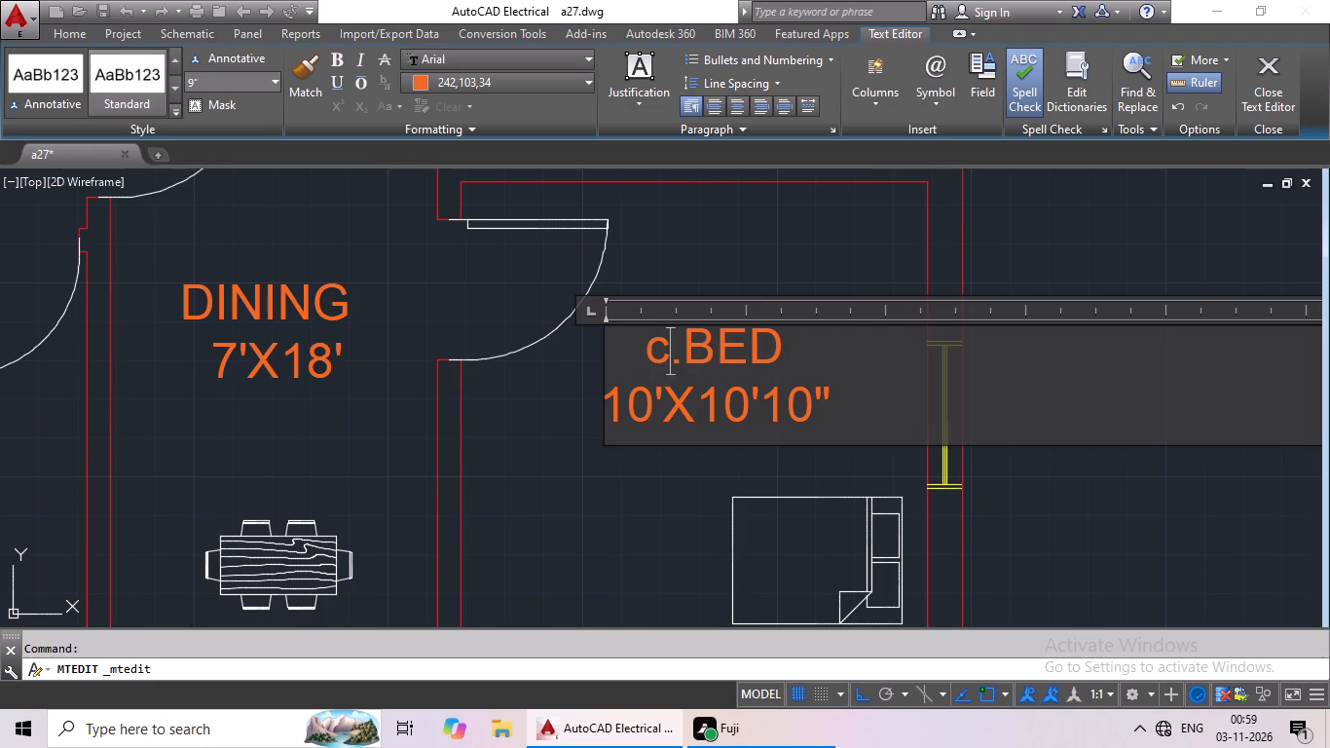
{"action": "key", "text": "BackSpace"}
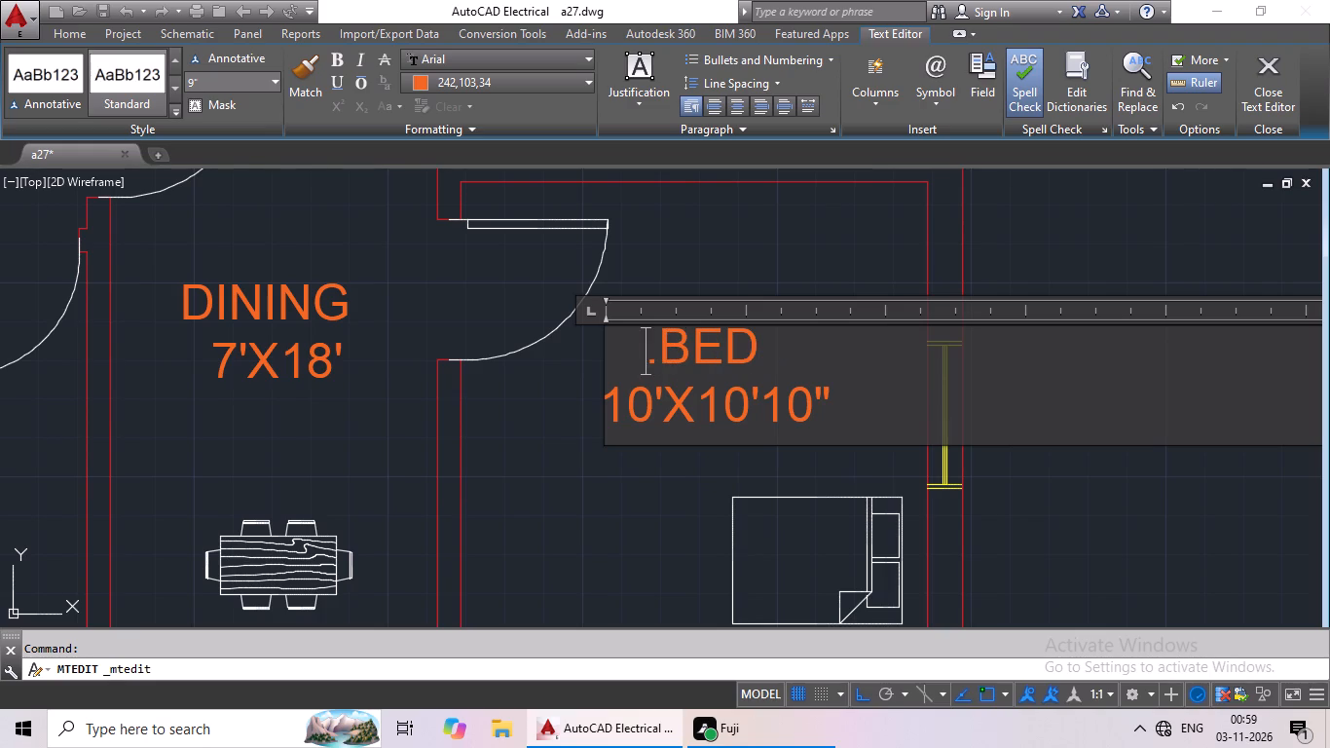
{"action": "key", "text": "shift+c"}
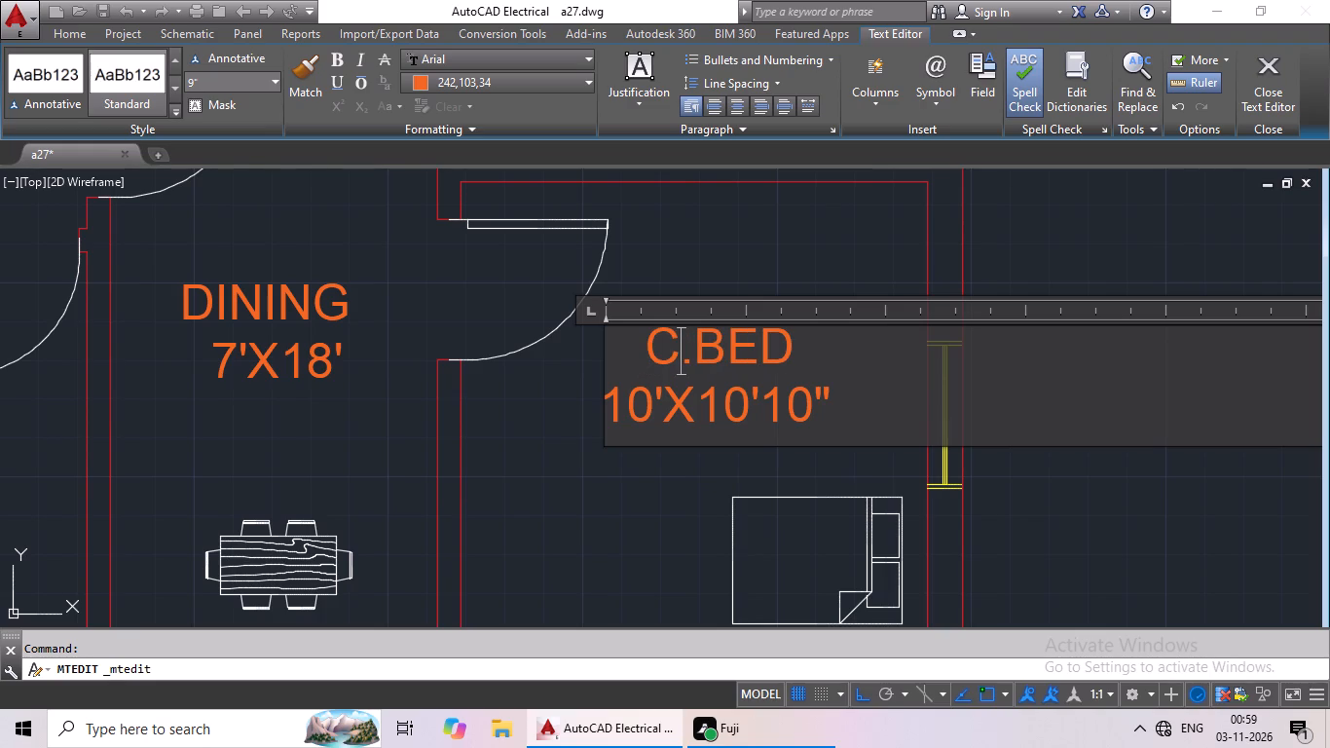
{"action": "left_click", "coordinate": [603, 407]}
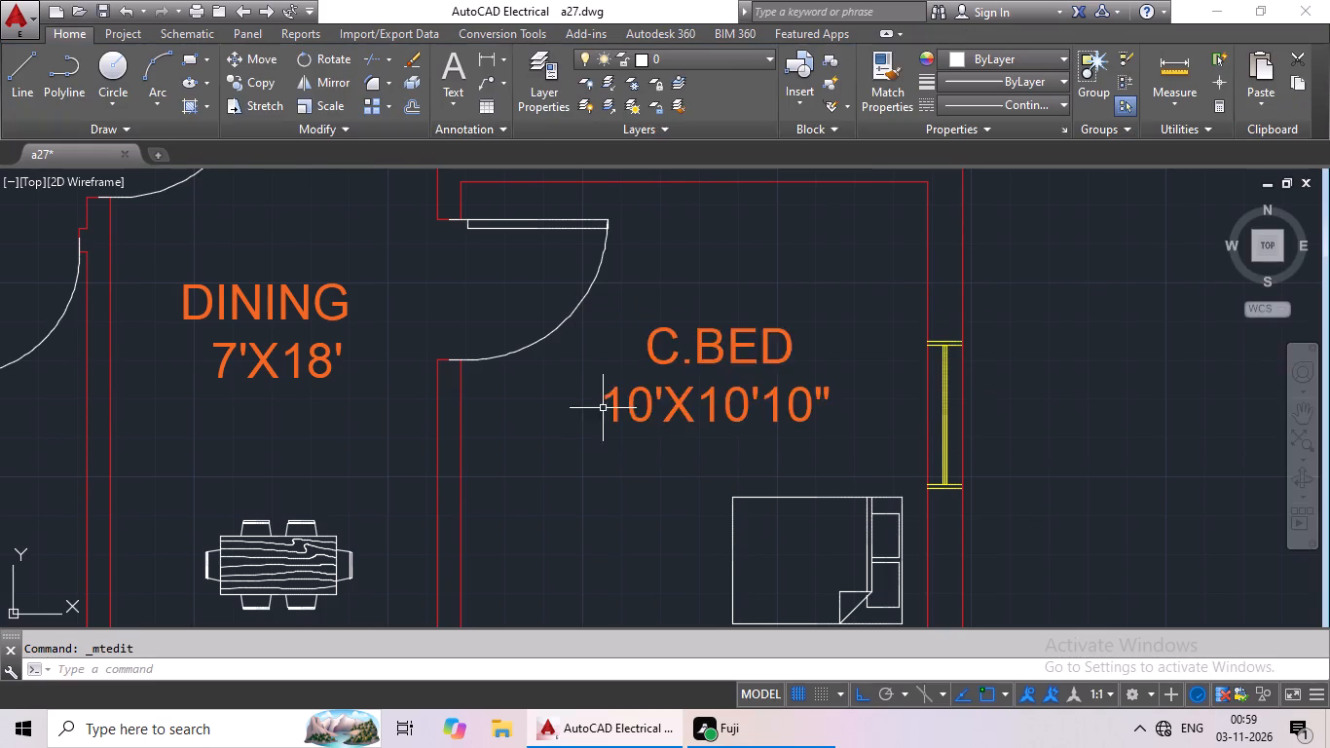
{"action": "double_click", "coordinate": [655, 353]}
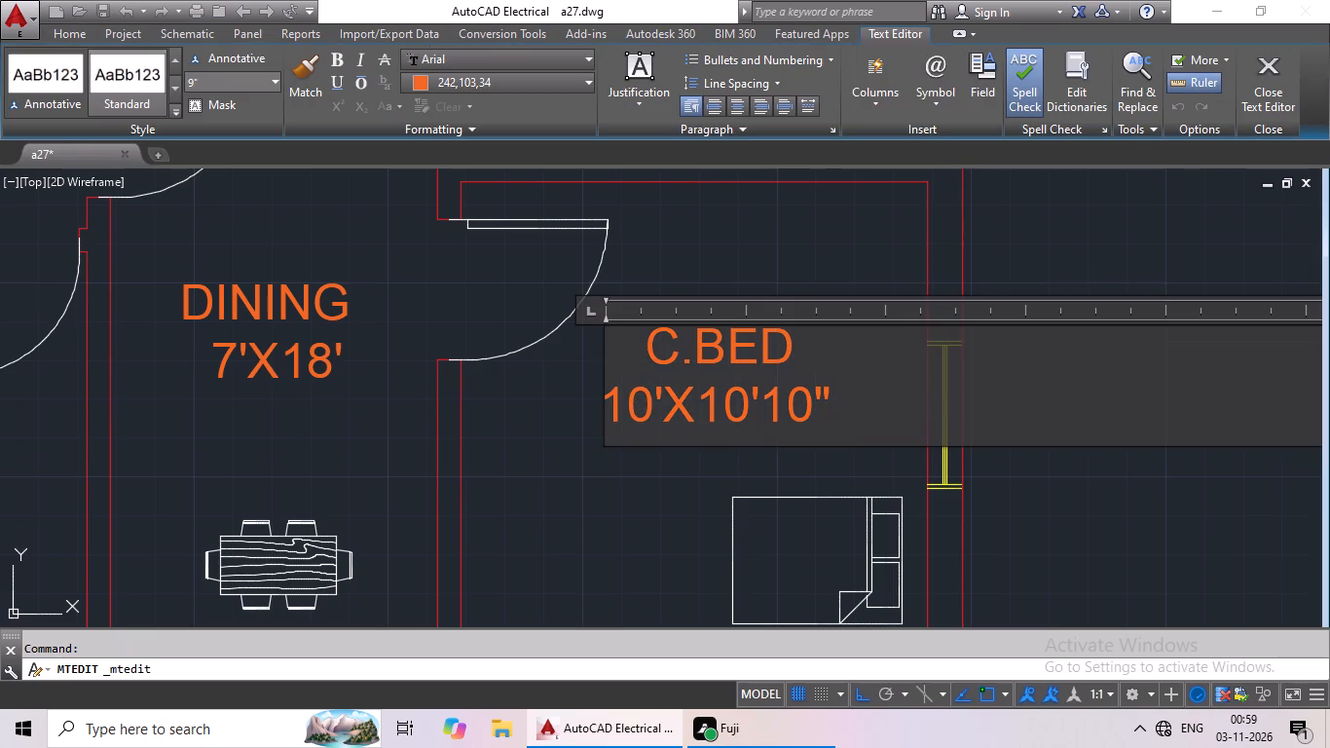
{"action": "left_click", "coordinate": [609, 405]}
{"action": "key", "text": "space"}
{"action": "left_click", "coordinate": [749, 283]}
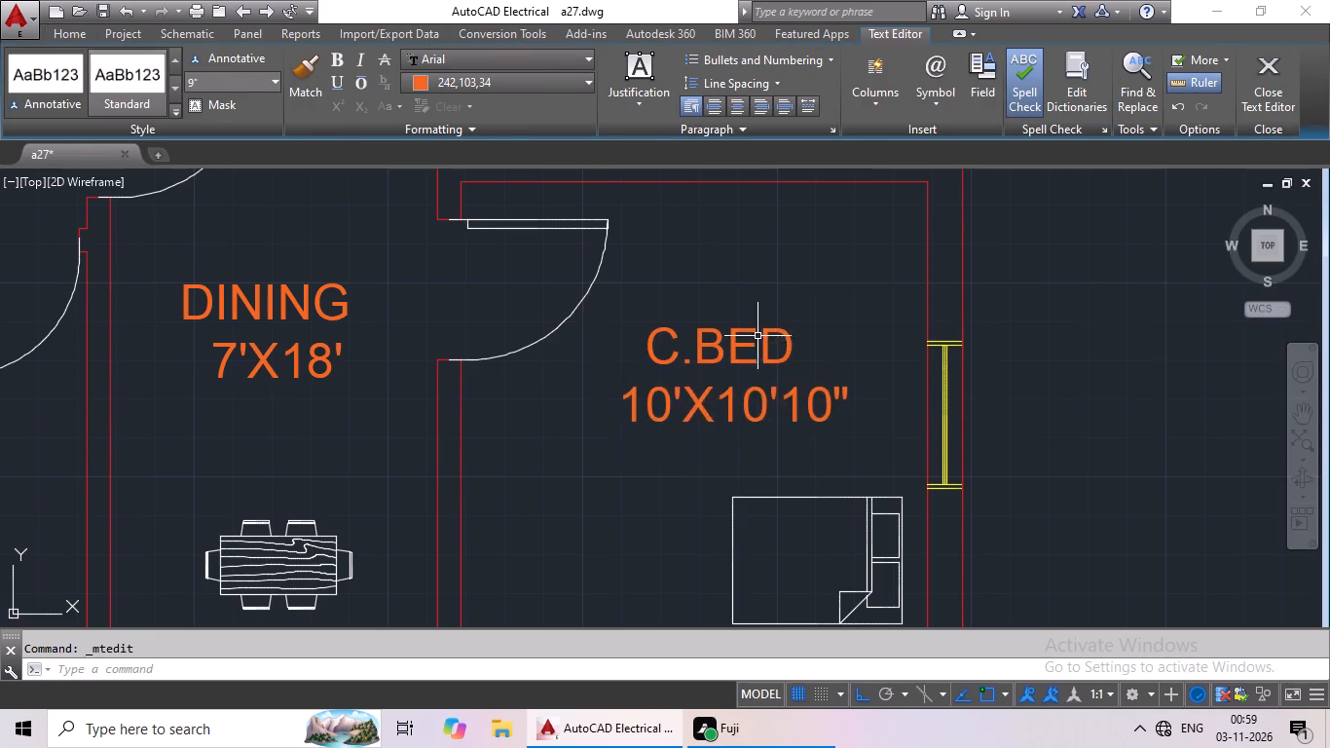
Replace the M.BED label in the red plan's west kitchen with KITCHEN and 6'7X6' beneath, indenting the size by two spaces.
{"action": "scroll", "coordinate": [755, 358], "scroll_direction": "down", "scroll_amount": 3}
{"action": "middle_click_drag", "start_coordinate": [622, 415], "coordinate": [769, 323]}
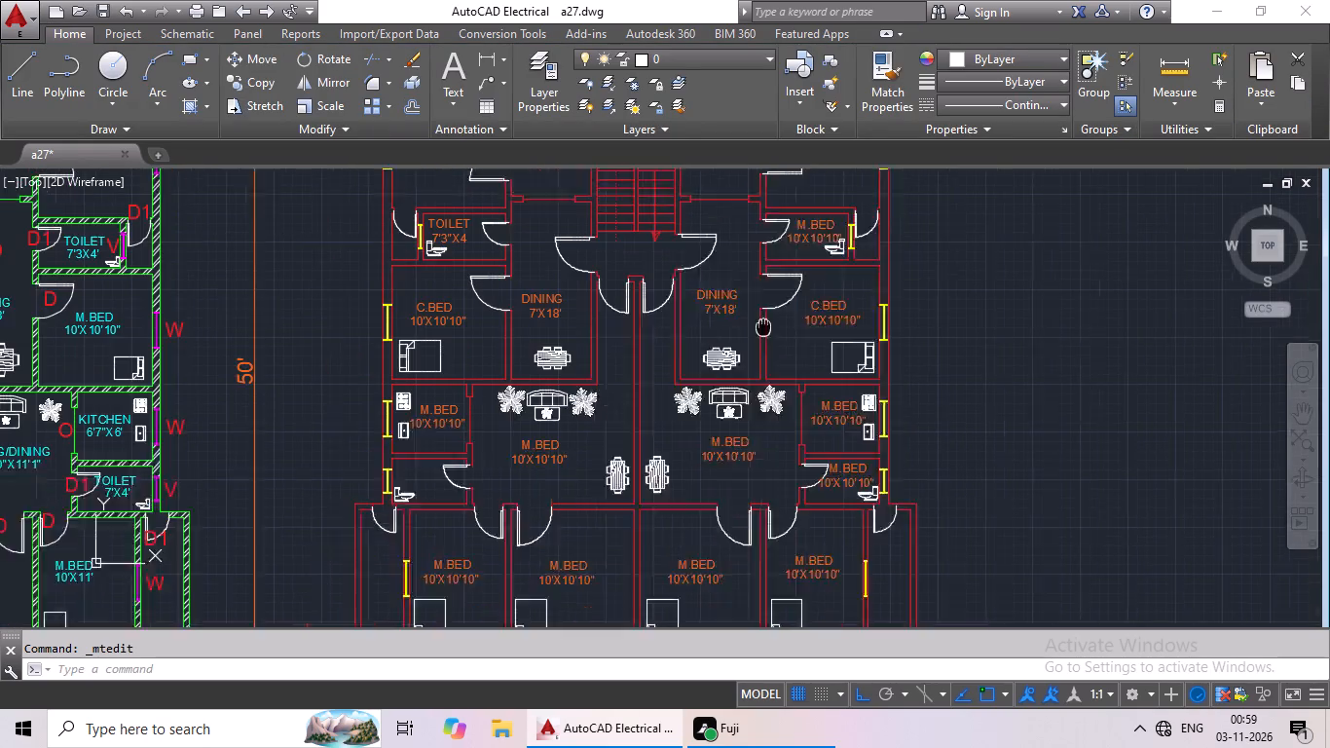
{"action": "middle_click_drag", "start_coordinate": [769, 323], "coordinate": [774, 323]}
{"action": "scroll", "coordinate": [688, 401], "scroll_direction": "down", "scroll_amount": 1}
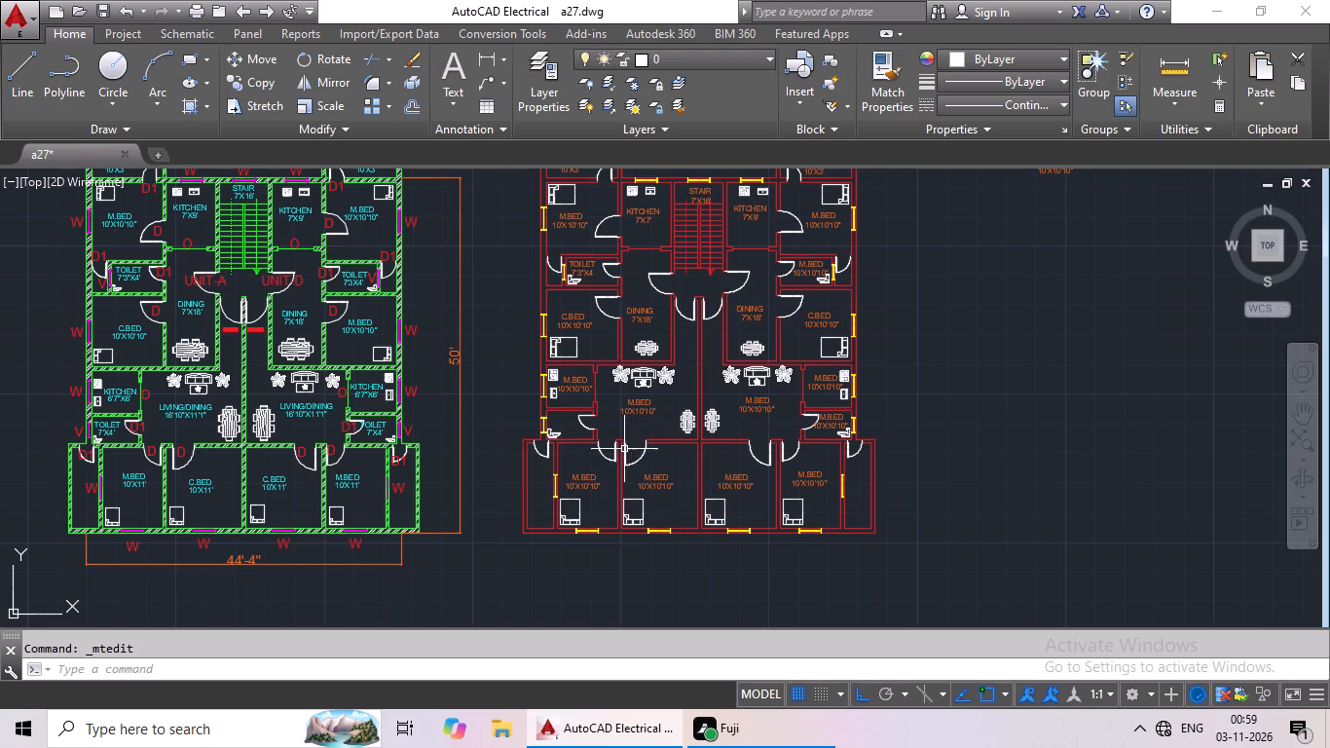
{"action": "scroll", "coordinate": [285, 315], "scroll_direction": "up", "scroll_amount": 3}
{"action": "scroll", "coordinate": [404, 337], "scroll_direction": "down", "scroll_amount": 4}
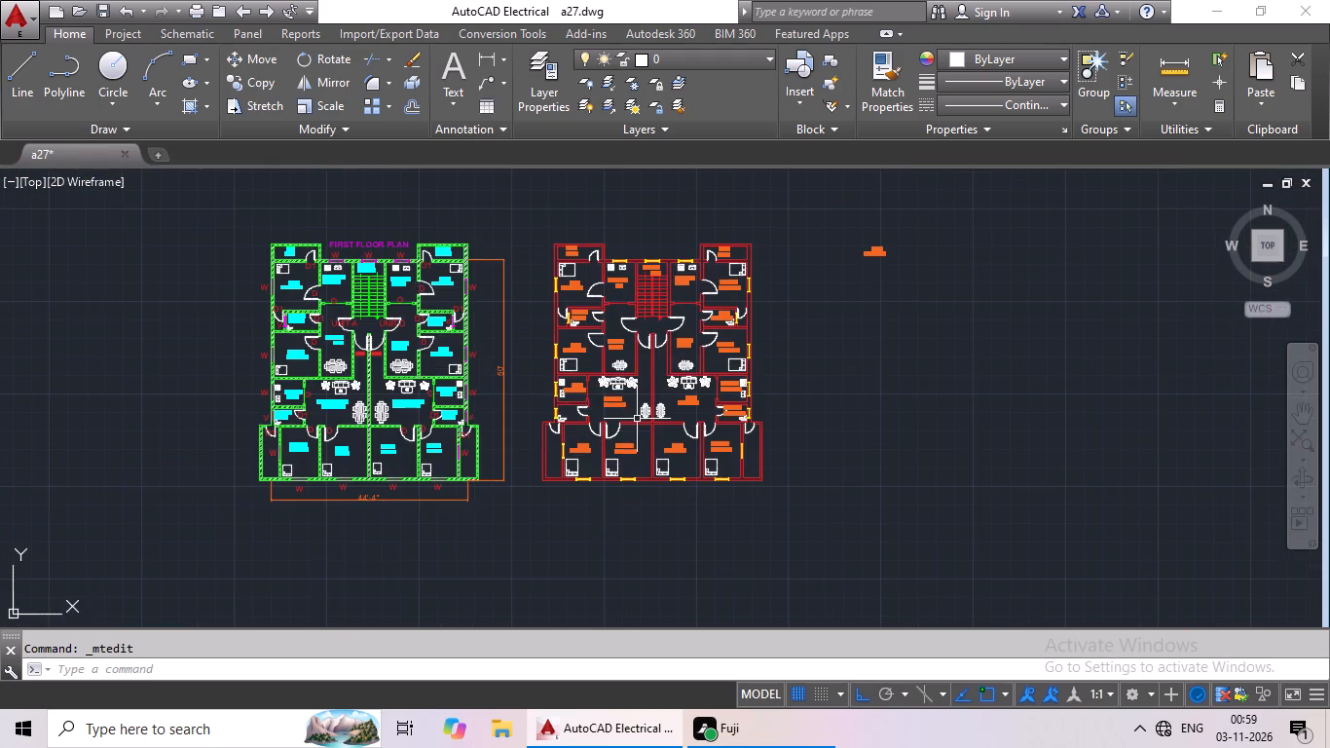
{"action": "scroll", "coordinate": [695, 396], "scroll_direction": "up", "scroll_amount": 2}
{"action": "middle_click_drag", "start_coordinate": [495, 392], "coordinate": [787, 407]}
{"action": "middle_click_drag", "start_coordinate": [703, 414], "coordinate": [839, 431]}
{"action": "middle_click_drag", "start_coordinate": [839, 431], "coordinate": [803, 433]}
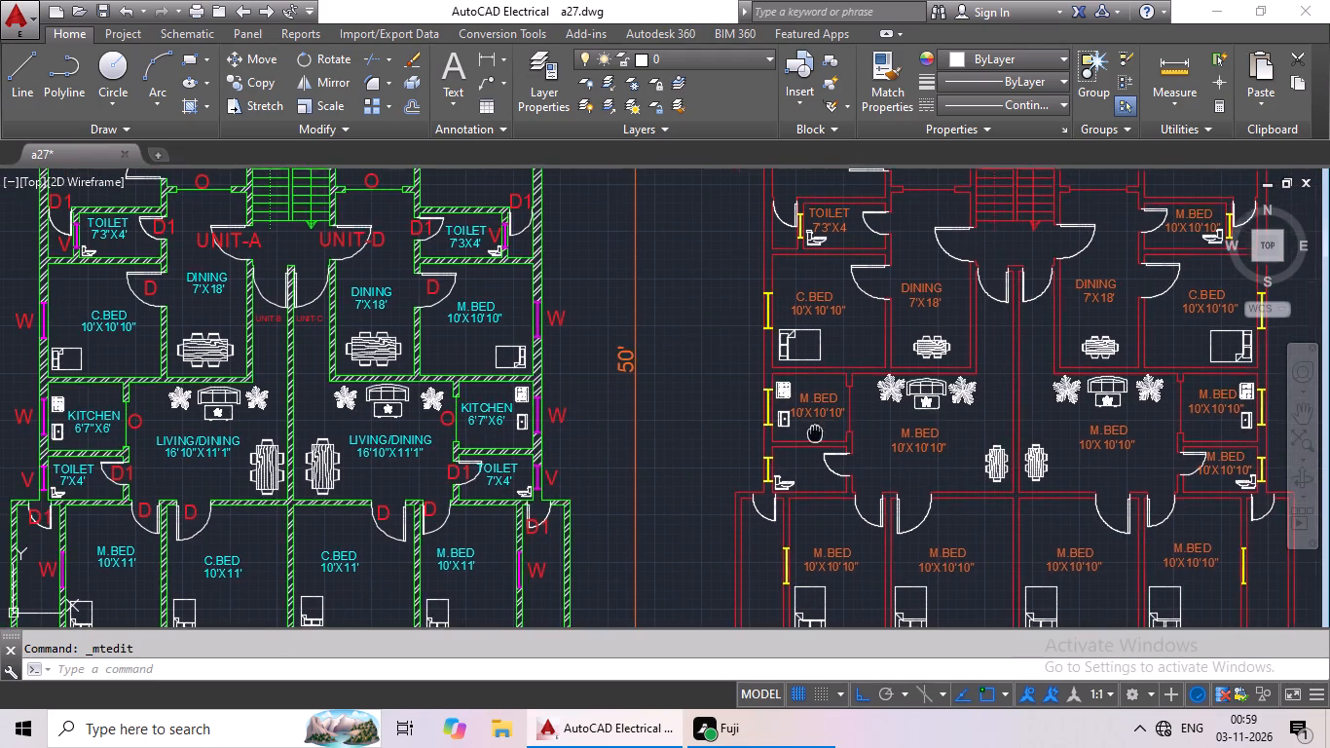
{"action": "middle_click_drag", "start_coordinate": [803, 433], "coordinate": [767, 436]}
{"action": "double_click", "coordinate": [751, 410]}
{"action": "scroll", "coordinate": [788, 421], "scroll_direction": "up", "scroll_amount": 3}
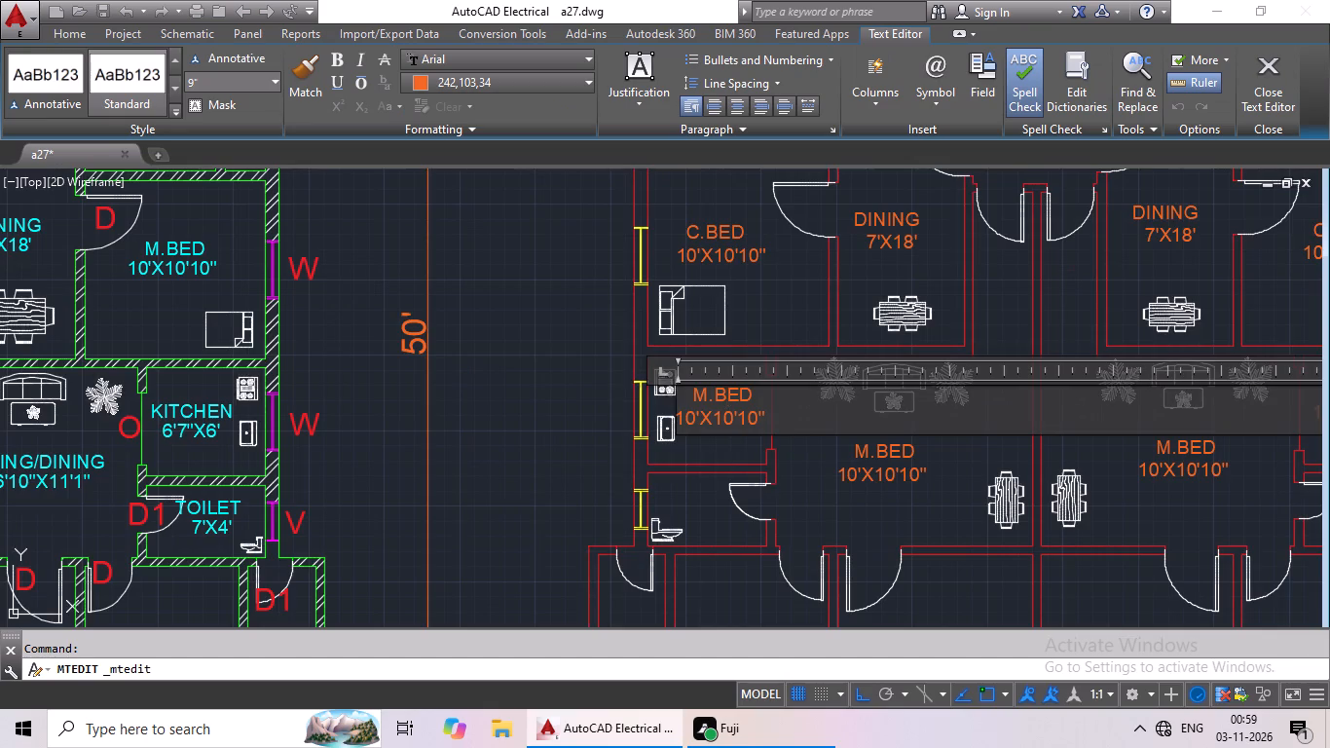
{"action": "scroll", "coordinate": [777, 424], "scroll_direction": "up", "scroll_amount": 2}
{"action": "left_click", "coordinate": [768, 425]}
{"action": "key", "text": "BackSpace"}
{"action": "key", "text": "BackSpace"}
{"action": "key", "text": "BackSpace"}
{"action": "key", "text": "BackSpace"}
{"action": "key", "text": "BackSpace"}
{"action": "key", "text": "BackSpace"}
{"action": "key", "text": "BackSpace"}
{"action": "key", "text": "BackSpace"}
{"action": "key", "text": "BackSpace"}
{"action": "key", "text": "BackSpace"}
{"action": "key", "text": "BackSpace"}
{"action": "key", "text": "BackSpace"}
{"action": "key", "text": "BackSpace"}
{"action": "key", "text": "BackSpace"}
{"action": "key", "text": "BackSpace"}
{"action": "key", "text": "BackSpace"}
{"action": "key", "text": "BackSpace"}
{"action": "key", "text": "BackSpace"}
{"action": "key", "text": "BackSpace"}
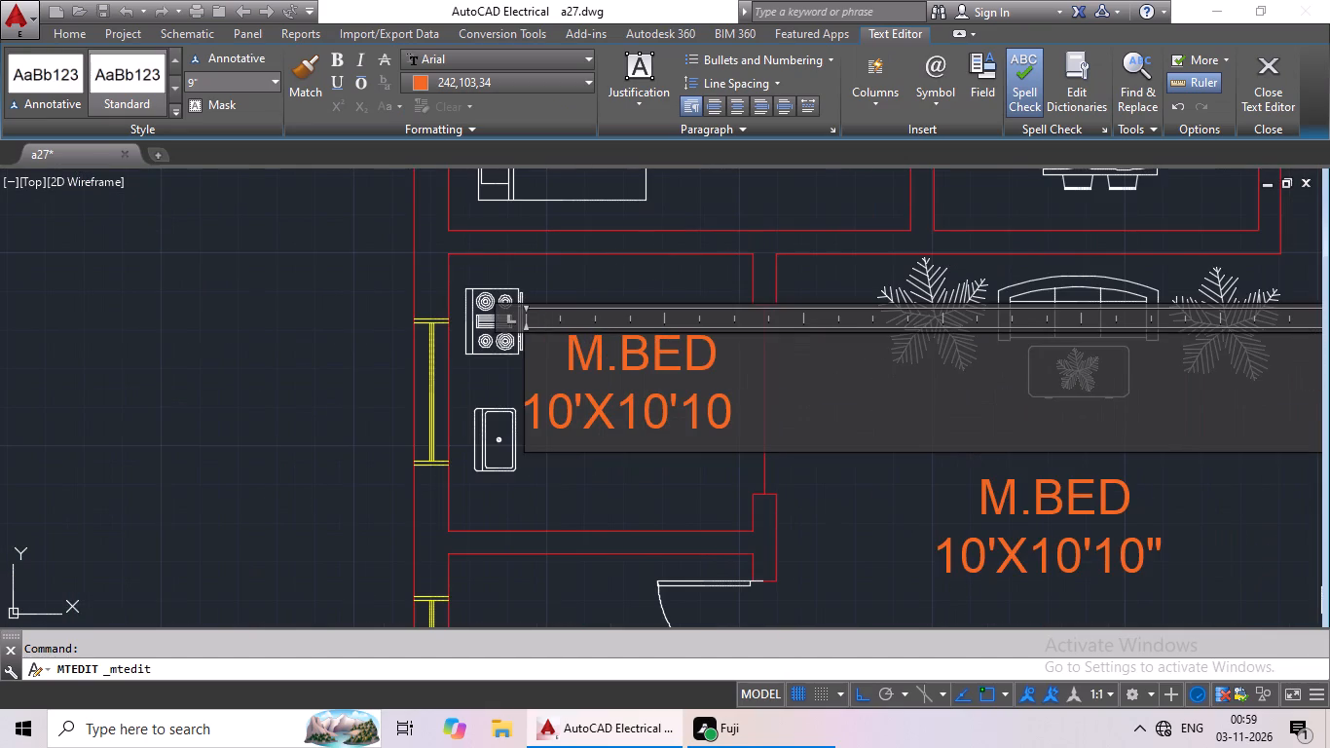
{"action": "type", "text": "KITCHEN"}
{"action": "key", "text": "Return"}
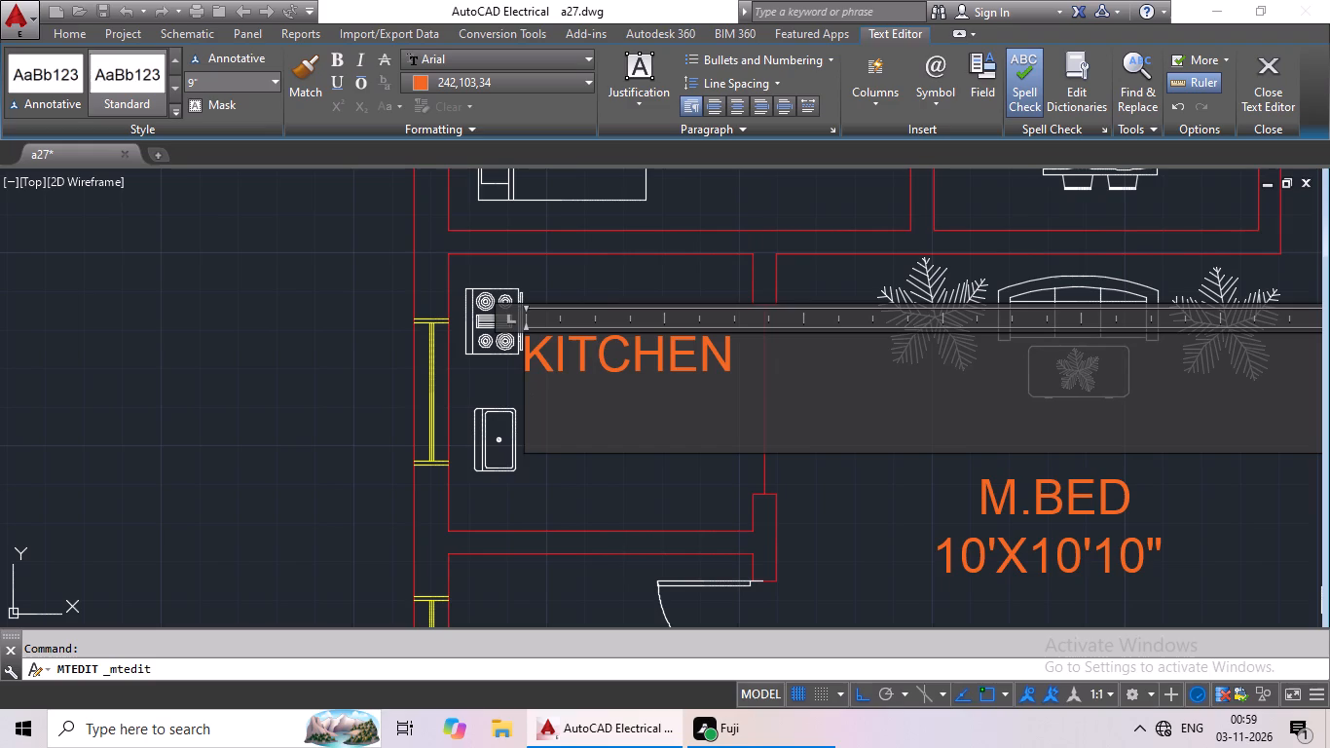
{"action": "type", "text": "6'7\""}
{"action": "key", "text": "shift+x"}
{"action": "key", "text": "Right"}
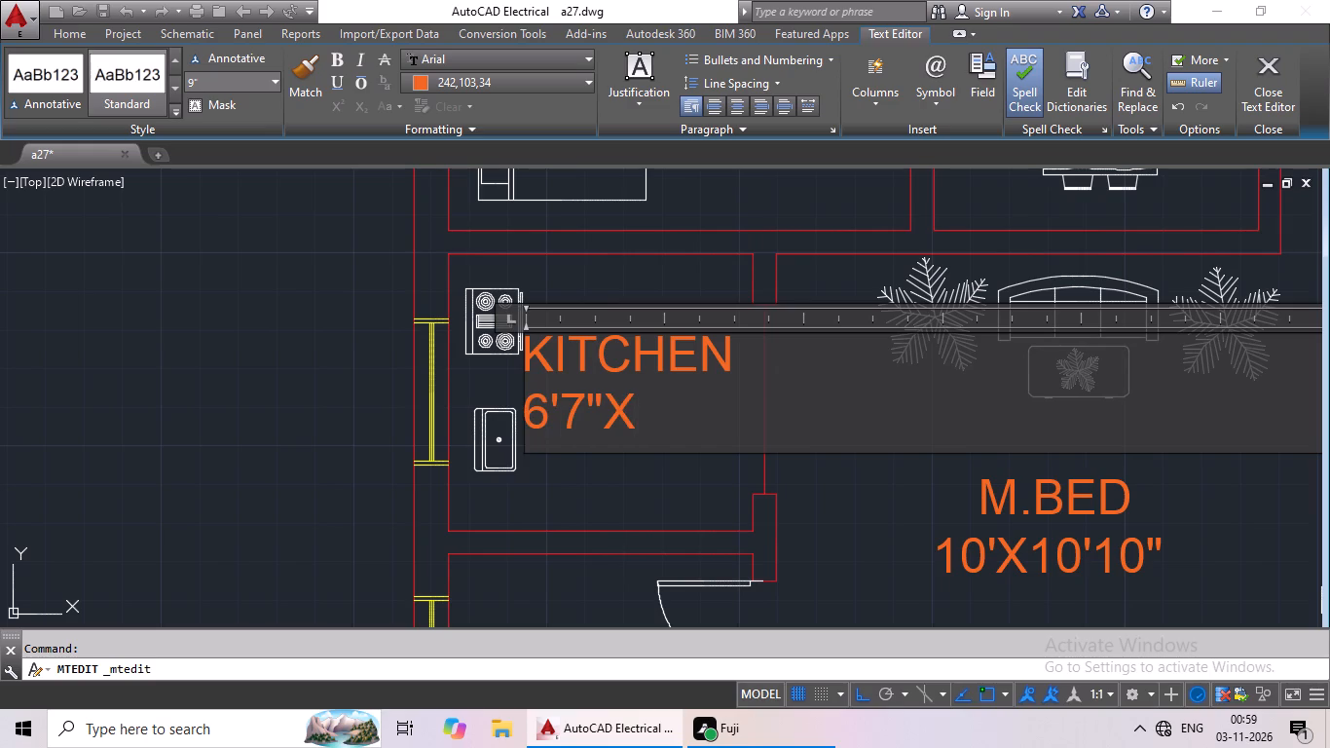
{"action": "key", "text": "shift+quotedbl"}
{"action": "key", "text": "BackSpace"}
{"action": "key", "text": "BackSpace"}
{"action": "key", "text": "shift+x"}
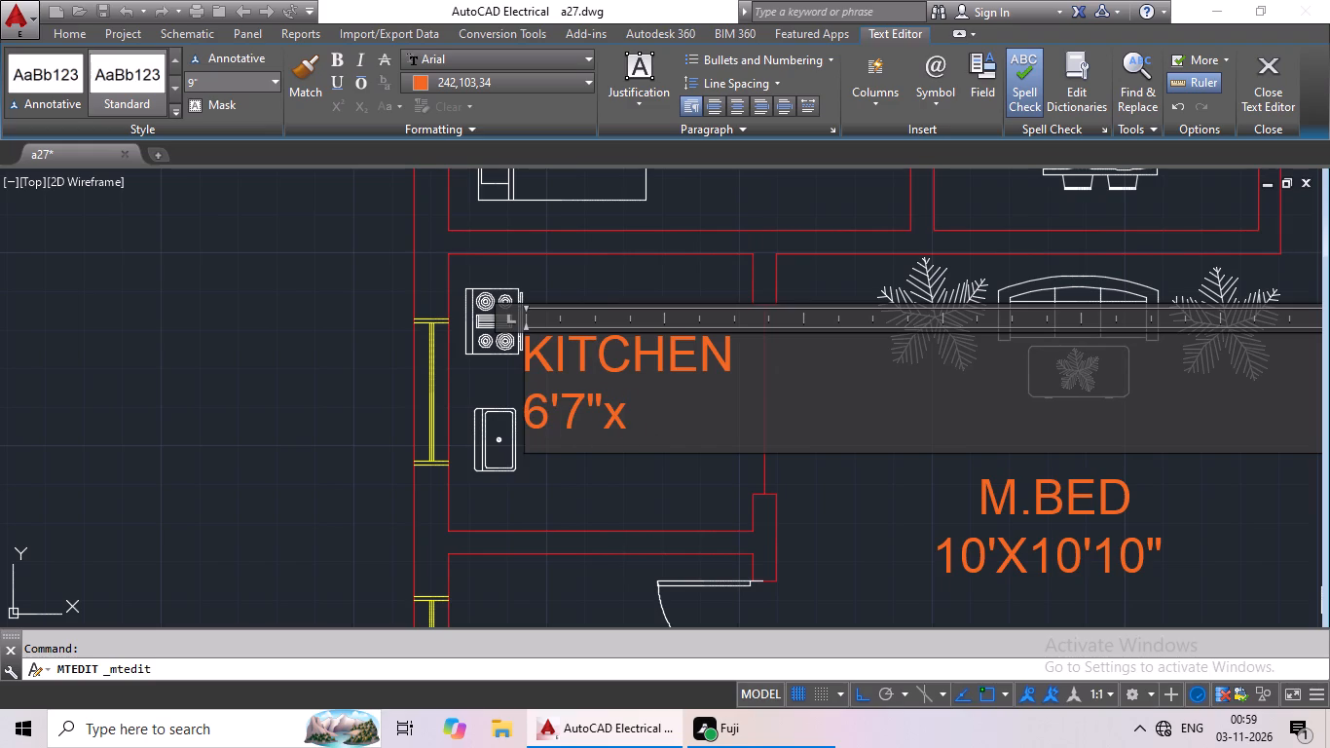
{"action": "key", "text": "BackSpace"}
{"action": "key", "text": "BackSpace"}
{"action": "key", "text": "shift+x"}
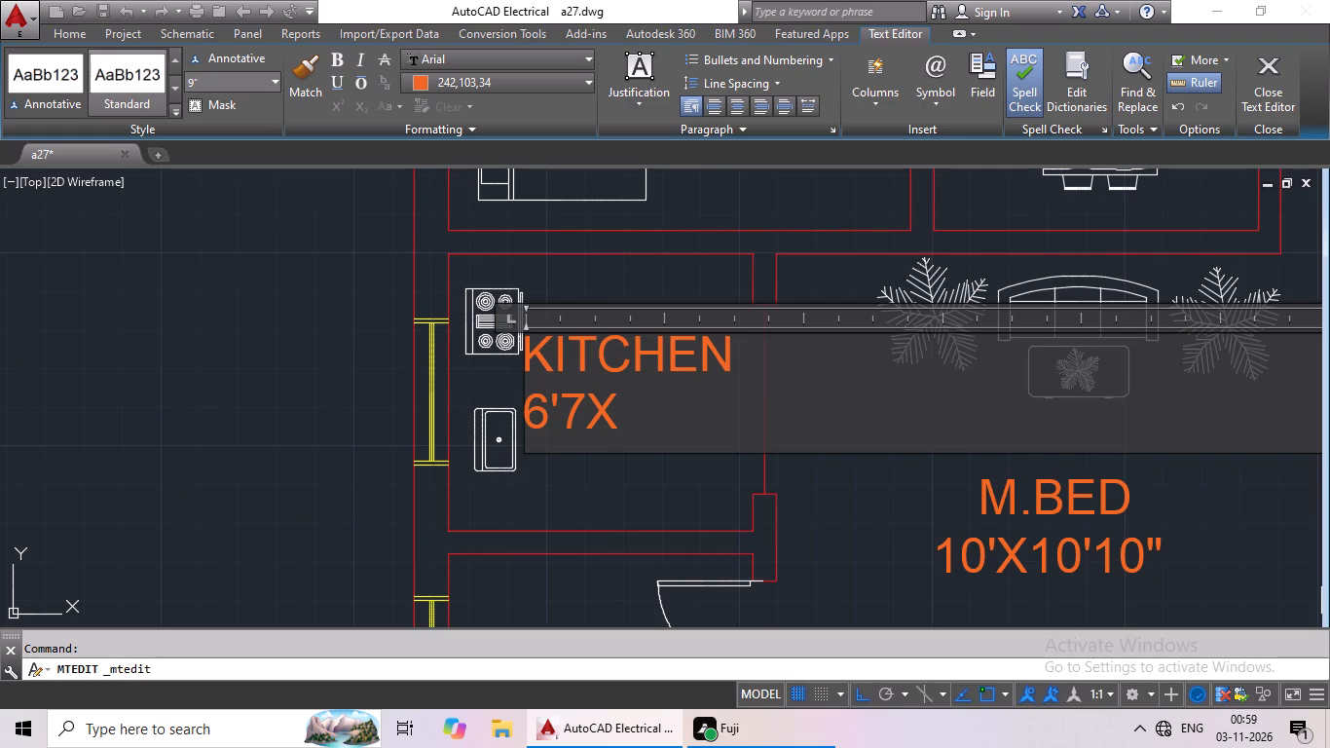
{"action": "key", "text": "Right"}
{"action": "type", "text": "6'"}
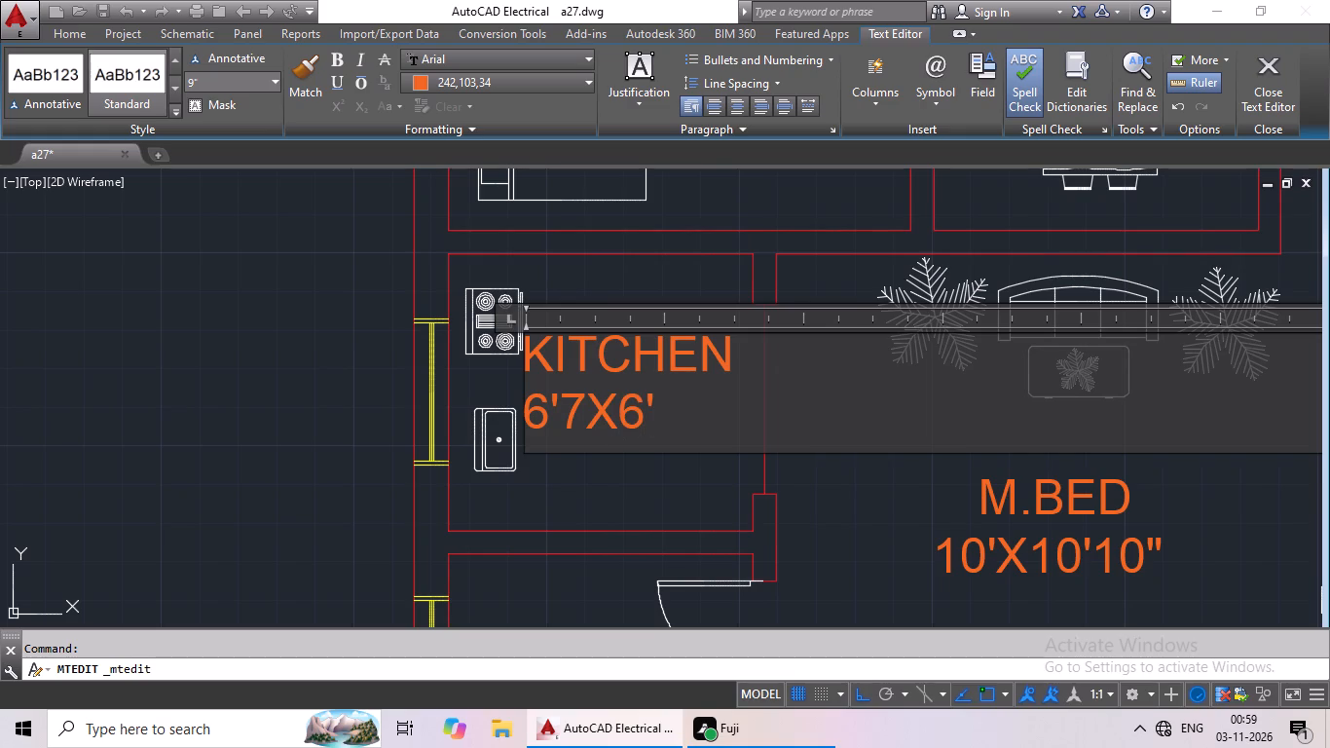
{"action": "left_click", "coordinate": [530, 407]}
{"action": "key", "text": "space"}
{"action": "key", "text": "space"}
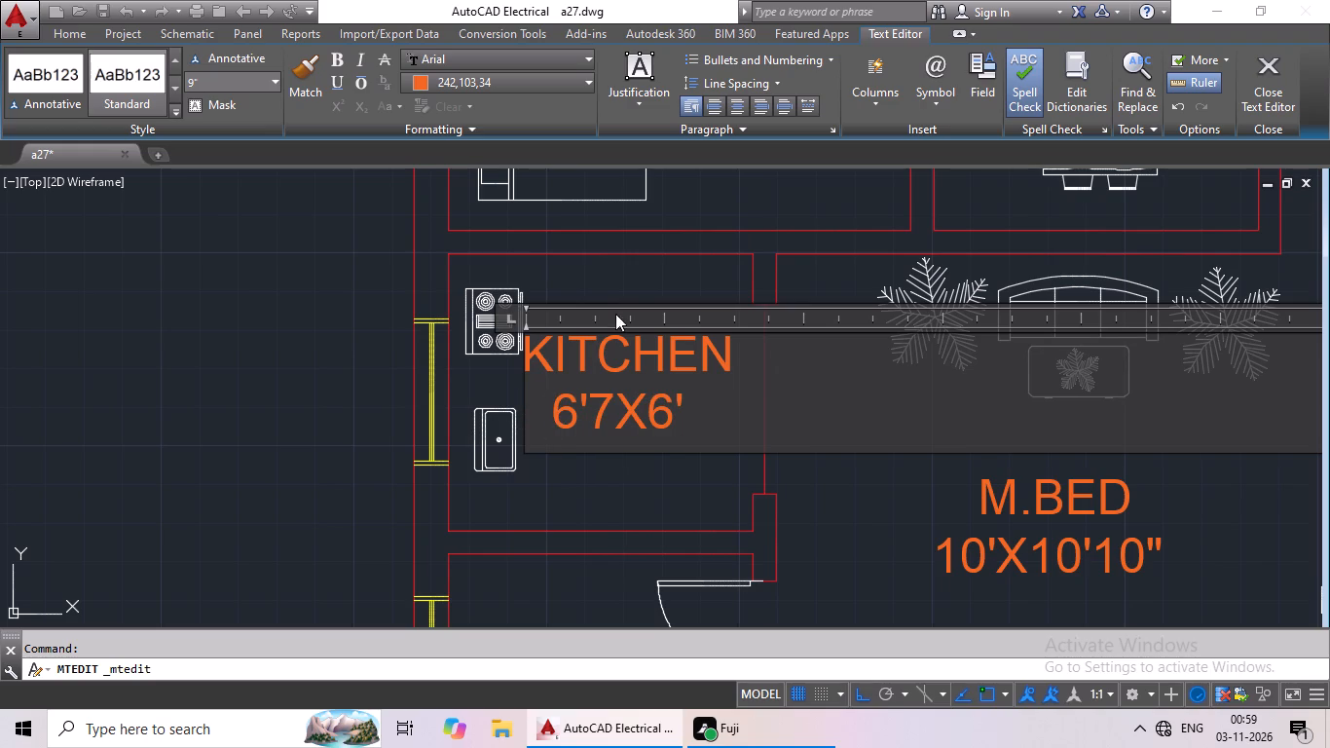
{"action": "left_click", "coordinate": [645, 298]}
Replace the M.BED label in the red plan's west living area with LIVING/DINING and 16'10"X11'1" beneath, indenting the size by three spaces.
{"action": "scroll", "coordinate": [720, 339], "scroll_direction": "down", "scroll_amount": 2}
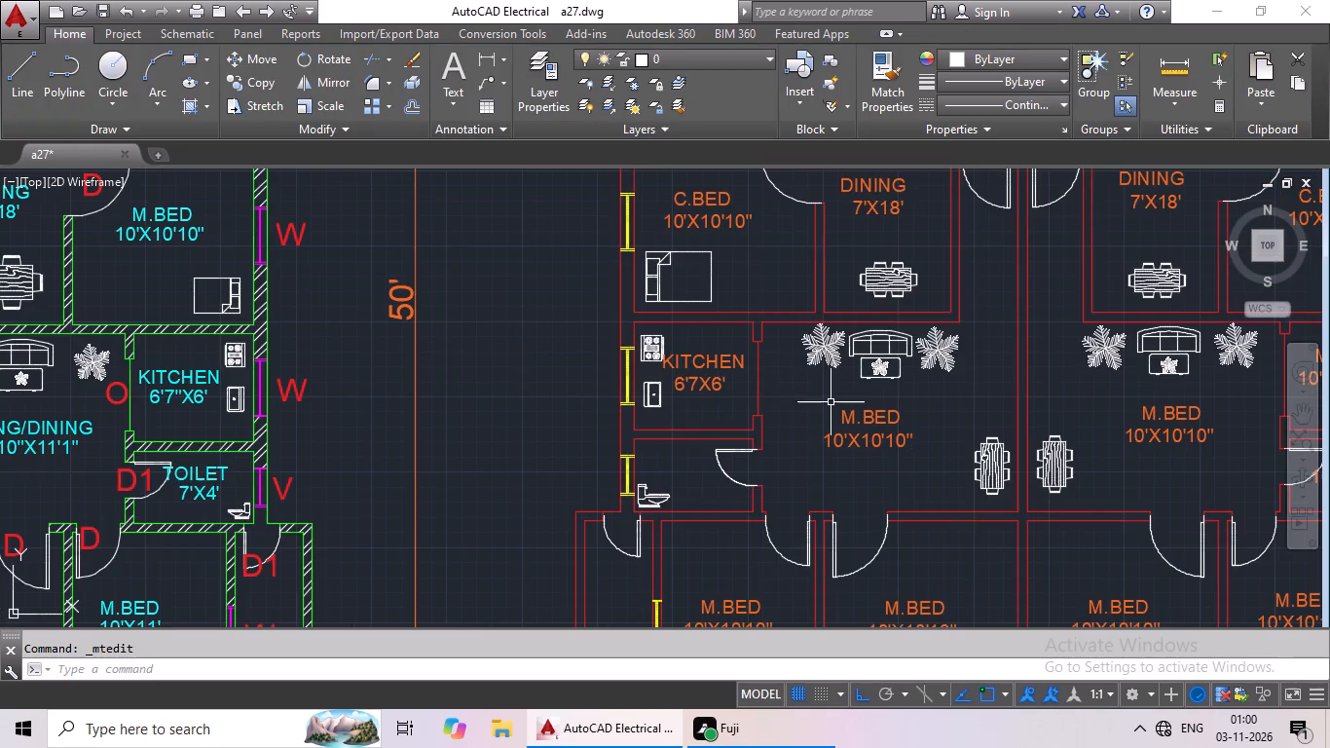
{"action": "scroll", "coordinate": [831, 402], "scroll_direction": "down", "scroll_amount": 3}
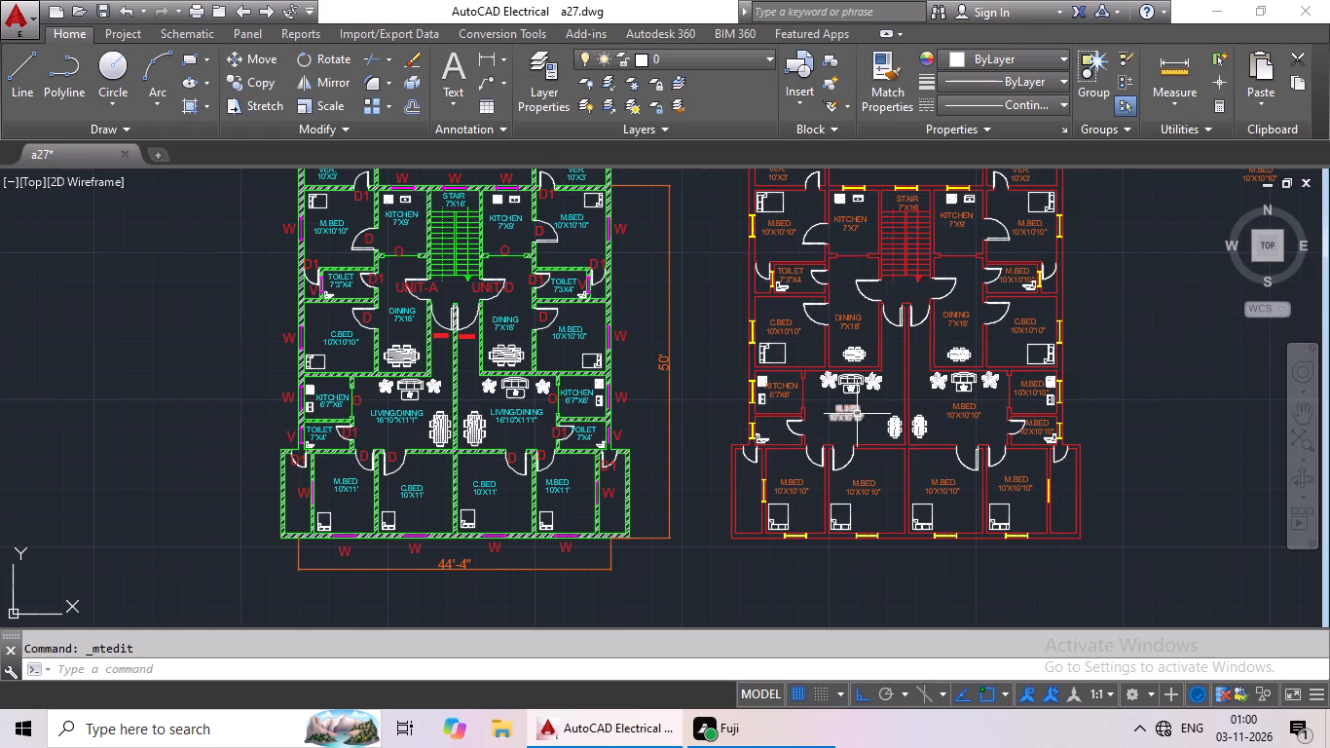
{"action": "scroll", "coordinate": [855, 417], "scroll_direction": "up", "scroll_amount": 6}
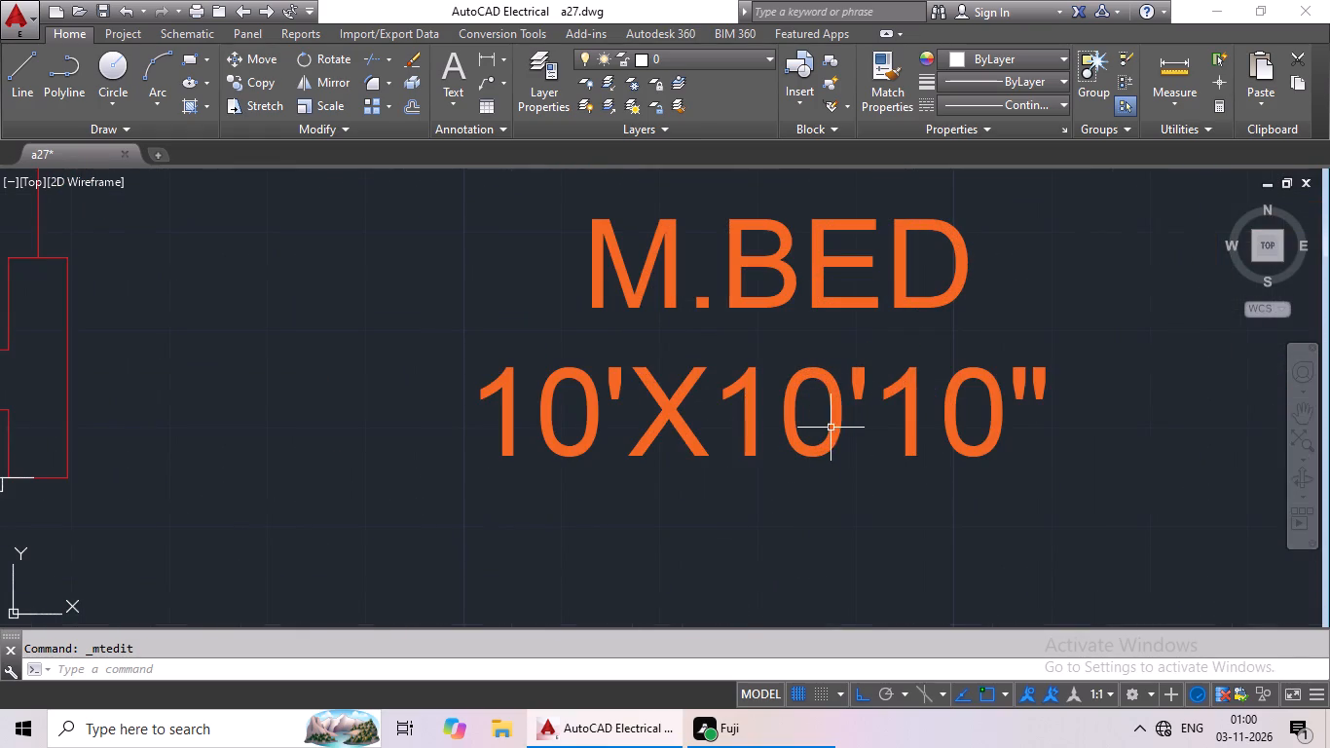
{"action": "double_click", "coordinate": [831, 428]}
{"action": "left_click", "coordinate": [1056, 420]}
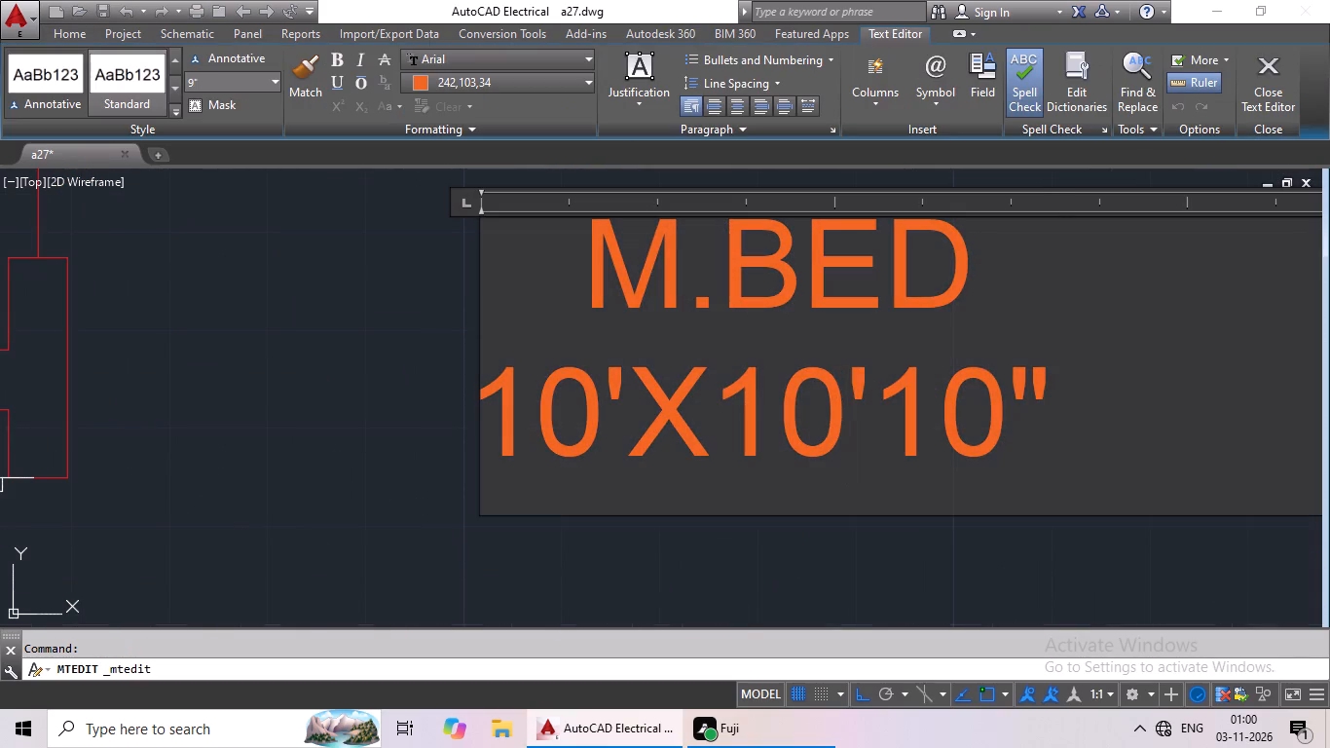
{"action": "key", "text": "BackSpace"}
{"action": "key", "text": "BackSpace"}
{"action": "key", "text": "BackSpace"}
{"action": "key", "text": "BackSpace"}
{"action": "key", "text": "BackSpace"}
{"action": "key", "text": "BackSpace"}
{"action": "key", "text": "BackSpace"}
{"action": "key", "text": "BackSpace"}
{"action": "key", "text": "BackSpace"}
{"action": "key", "text": "BackSpace"}
{"action": "key", "text": "BackSpace"}
{"action": "key", "text": "BackSpace"}
{"action": "key", "text": "BackSpace"}
{"action": "key", "text": "BackSpace"}
{"action": "key", "text": "BackSpace"}
{"action": "key", "text": "BackSpace"}
{"action": "key", "text": "BackSpace"}
{"action": "key", "text": "BackSpace"}
{"action": "key", "text": "BackSpace"}
{"action": "key", "text": "BackSpace"}
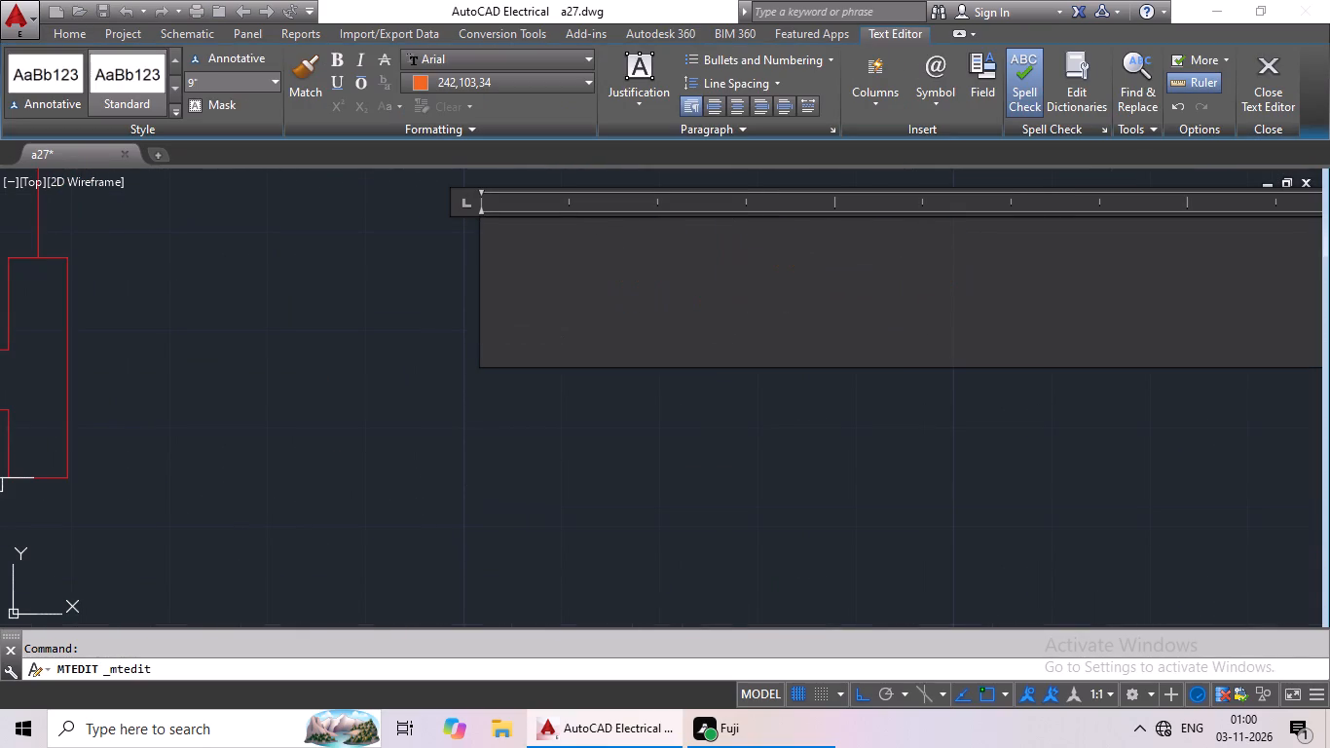
{"action": "type", "text": "LIB"}
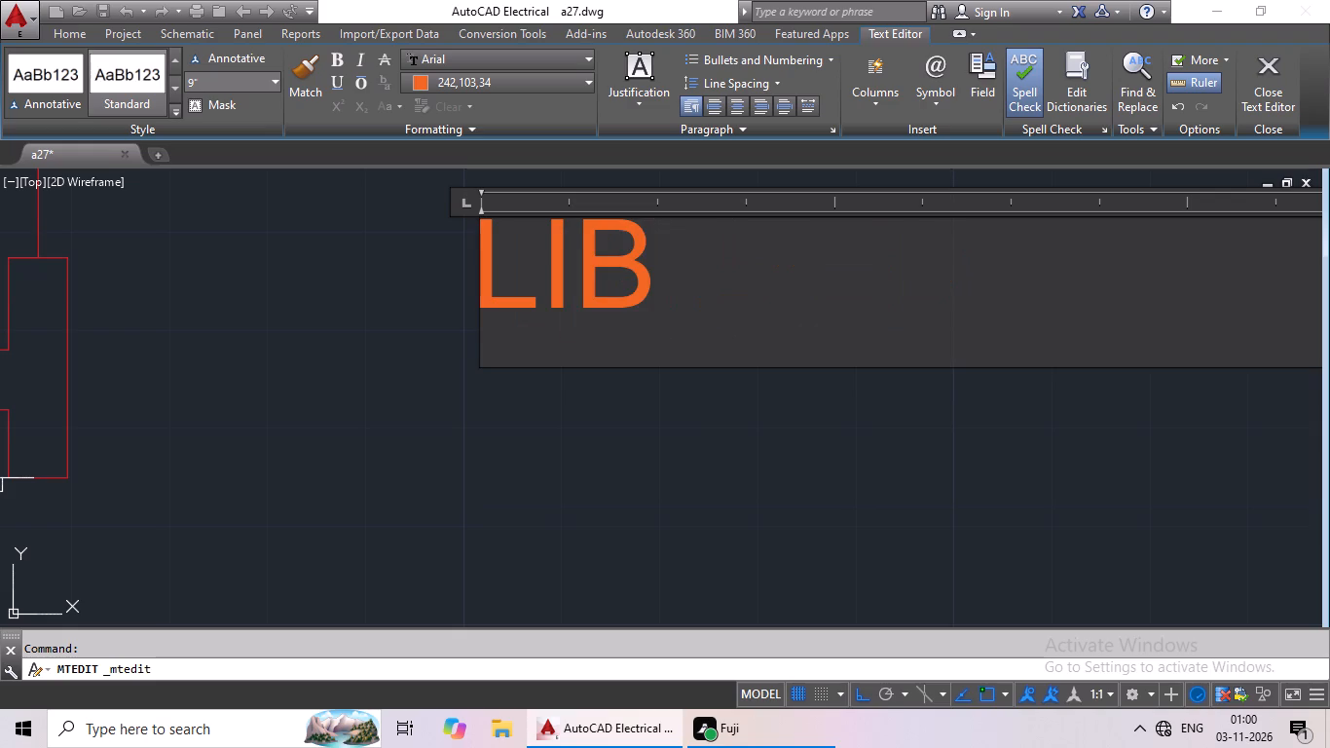
{"action": "key", "text": "shift+BackSpace"}
{"action": "type", "text": "VING"}
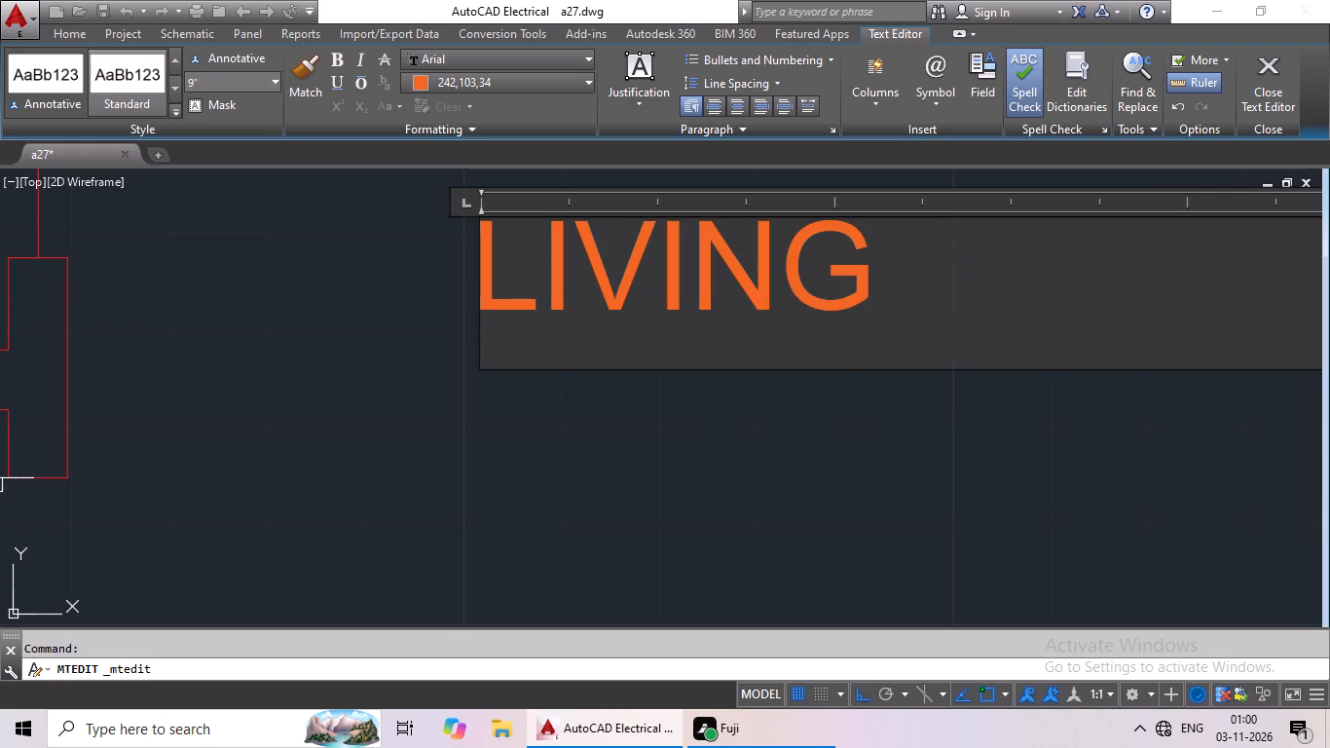
{"action": "key", "text": "shift+question"}
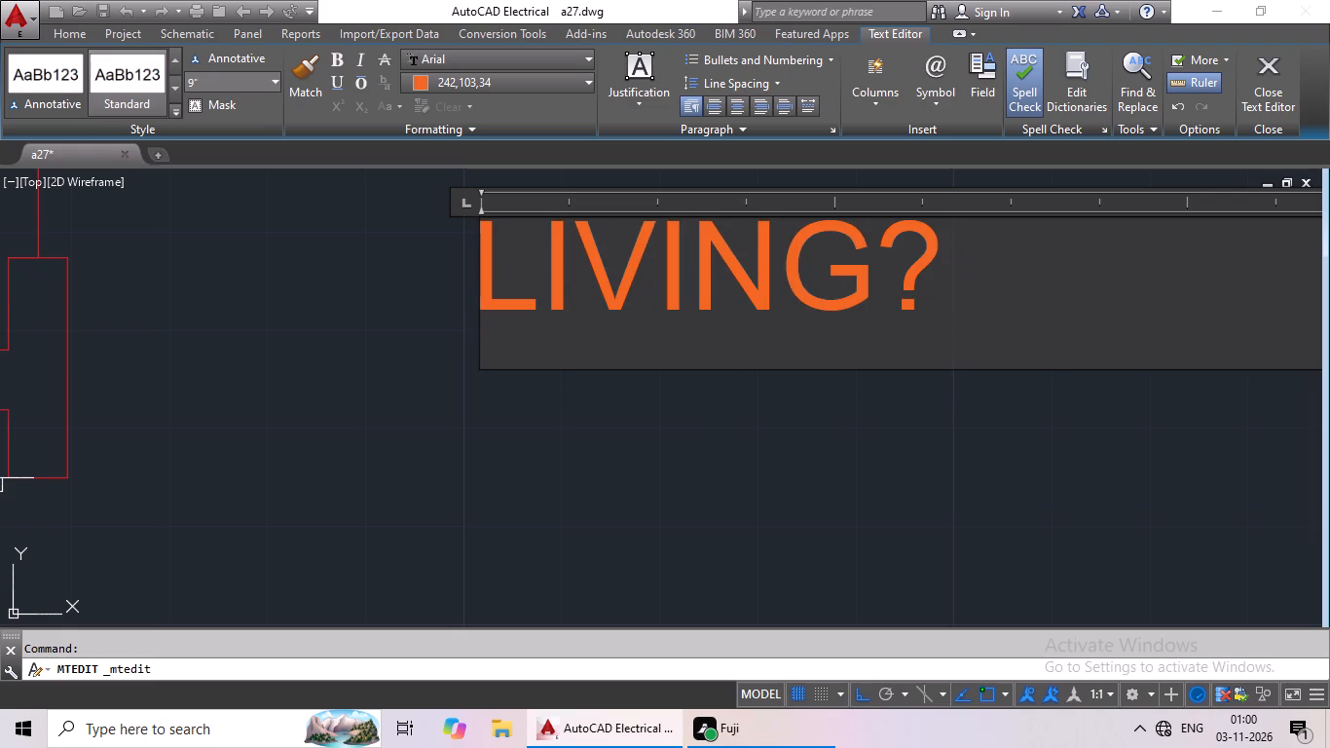
{"action": "key", "text": "BackSpace"}
{"action": "key", "text": "slash"}
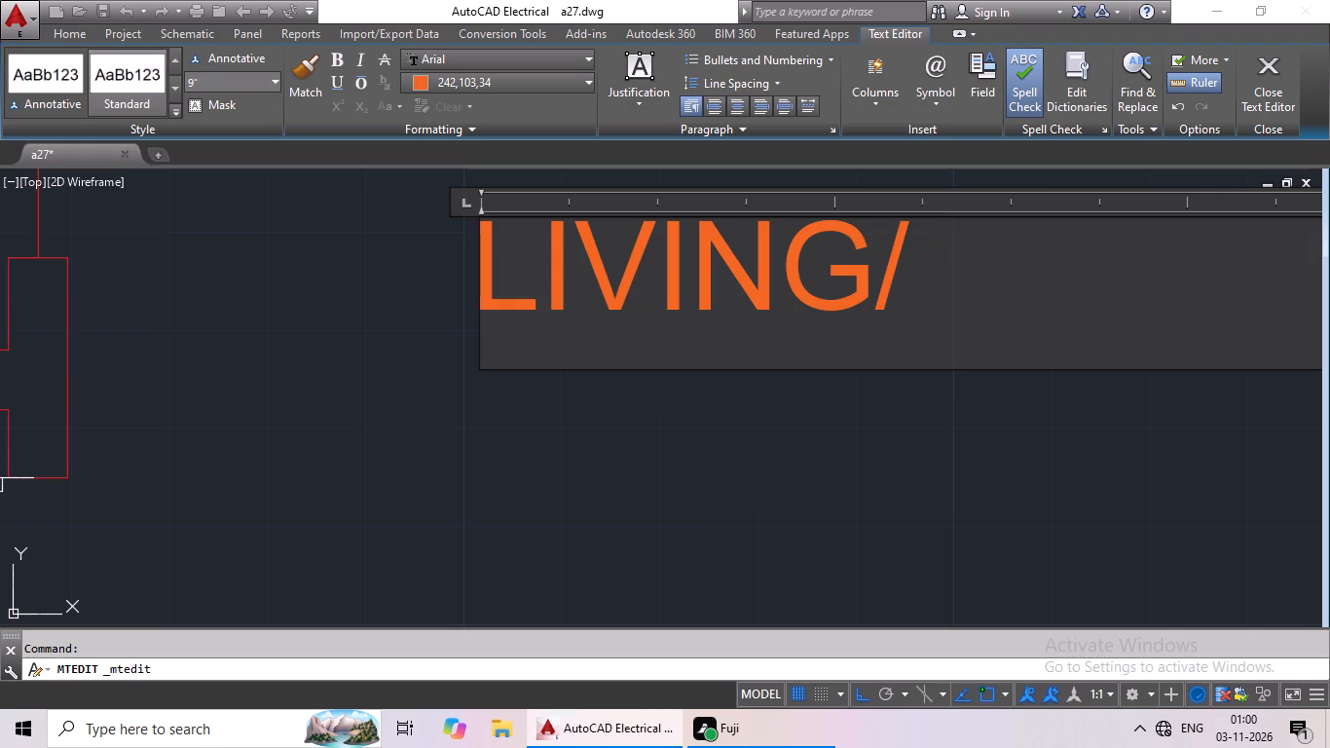
{"action": "type", "text": "DININ"}
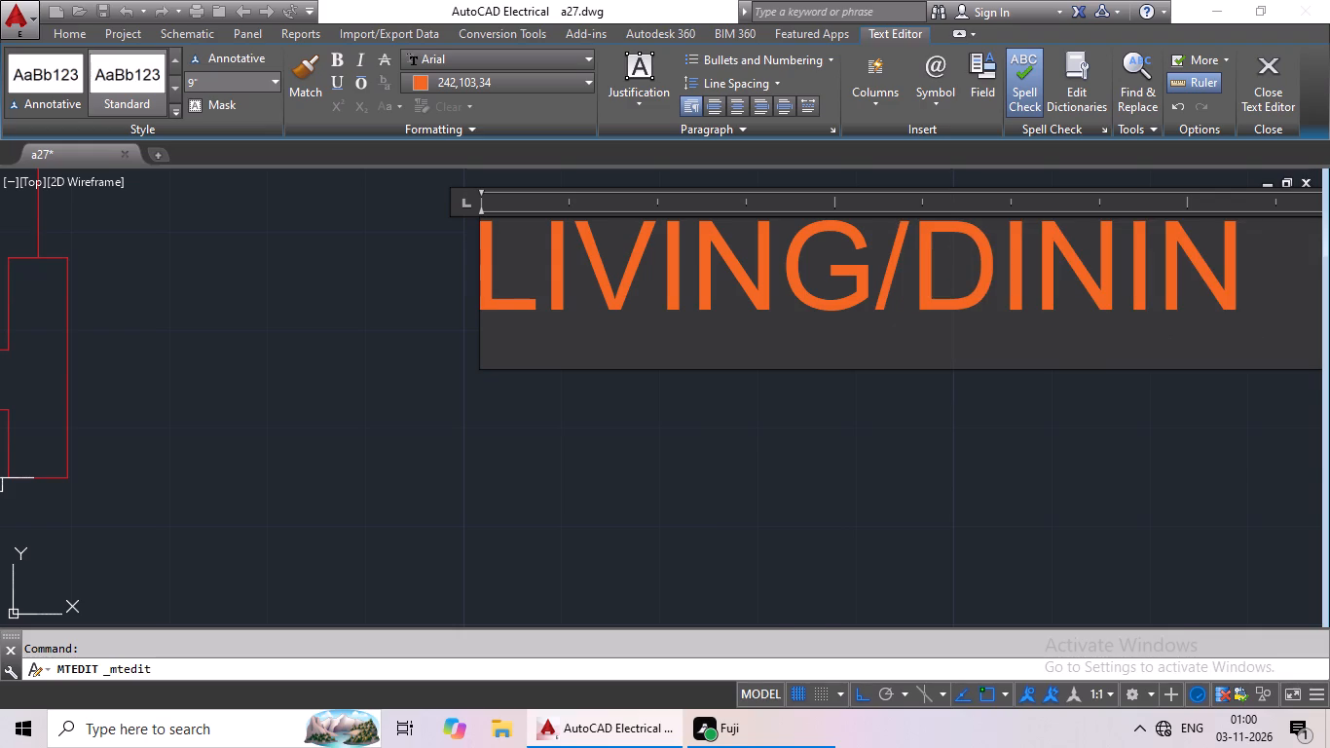
{"action": "key", "text": "shift+g"}
{"action": "key", "text": "Return"}
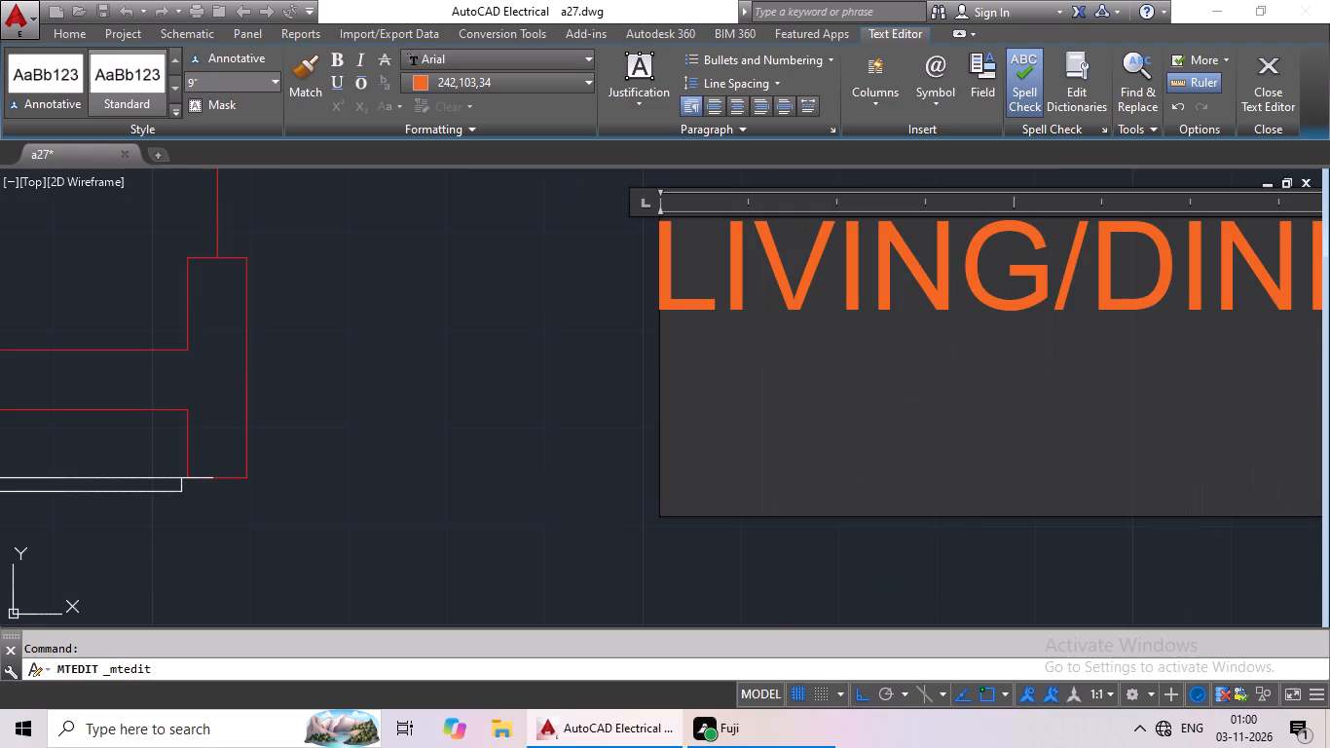
{"action": "scroll", "coordinate": [1083, 331], "scroll_direction": "down", "scroll_amount": 4}
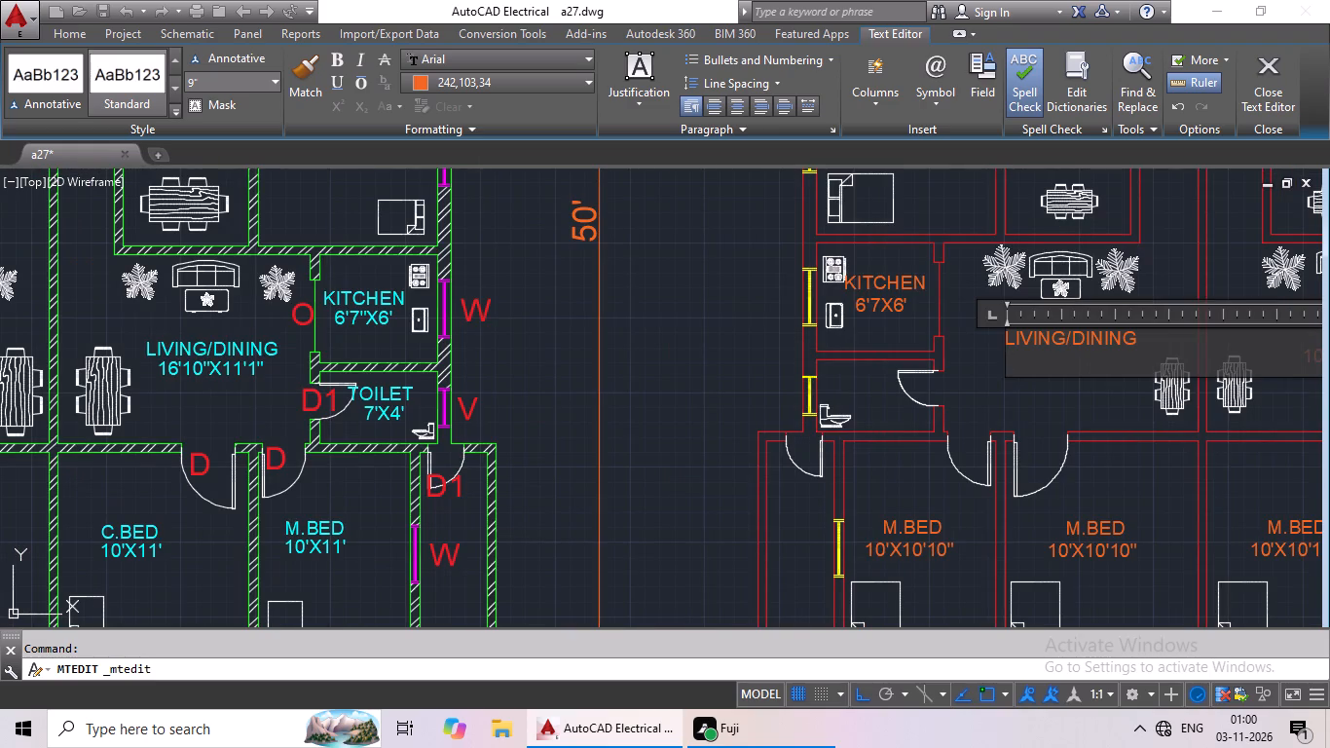
{"action": "scroll", "coordinate": [1066, 356], "scroll_direction": "up", "scroll_amount": 3}
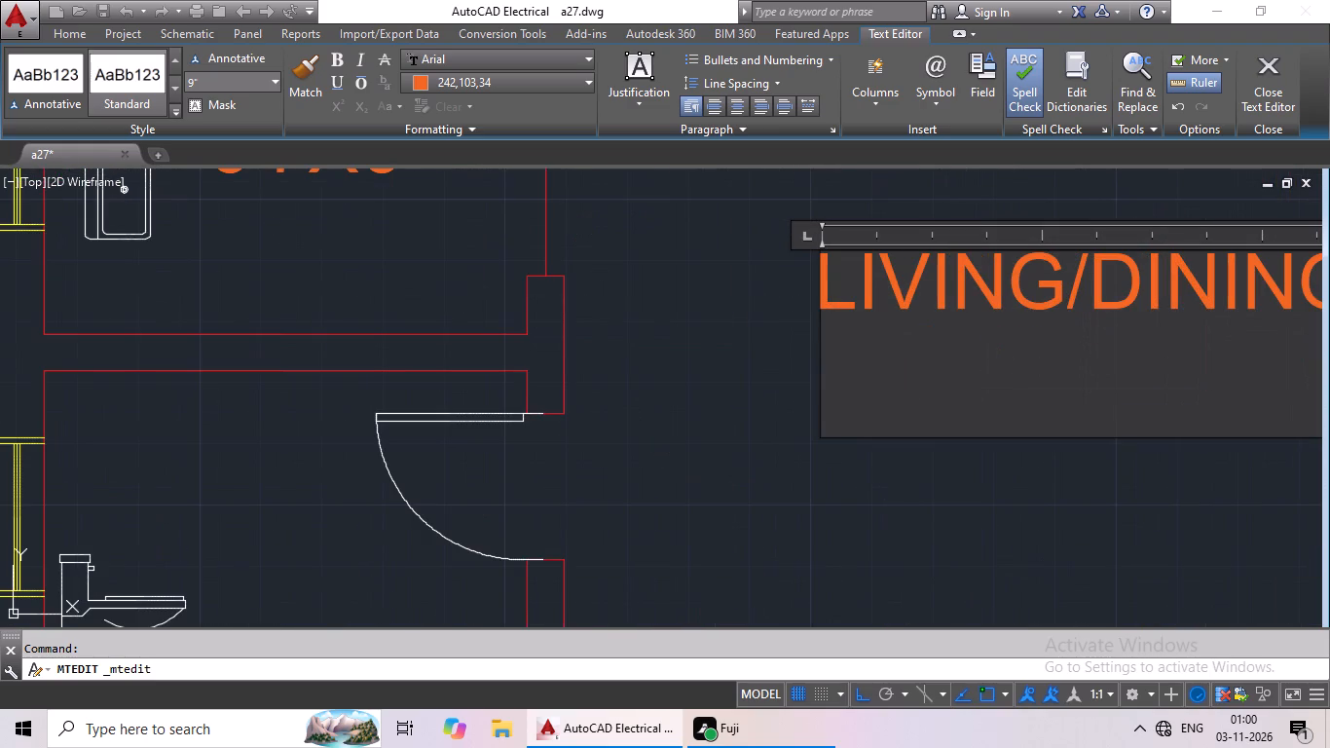
{"action": "type", "text": "16'10"}
{"action": "key", "text": "shift+quotedbl"}
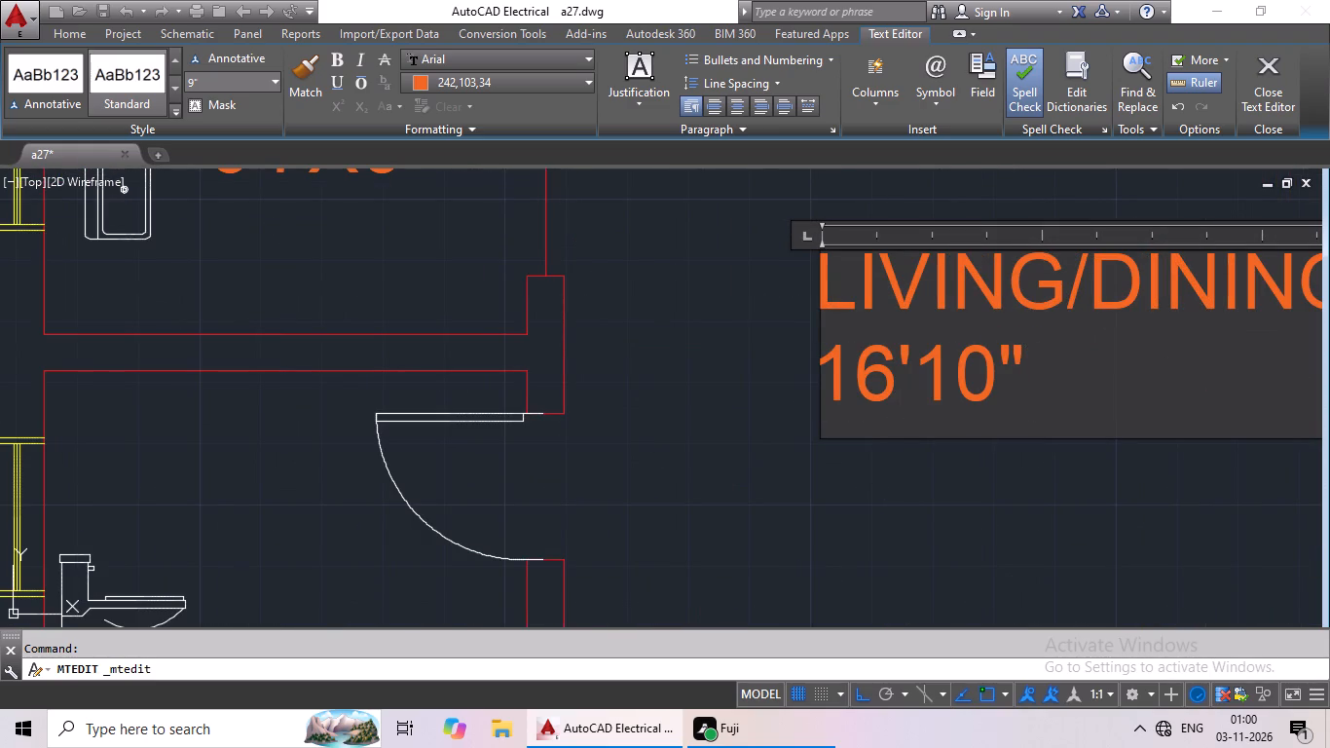
{"action": "key", "text": "shift+x"}
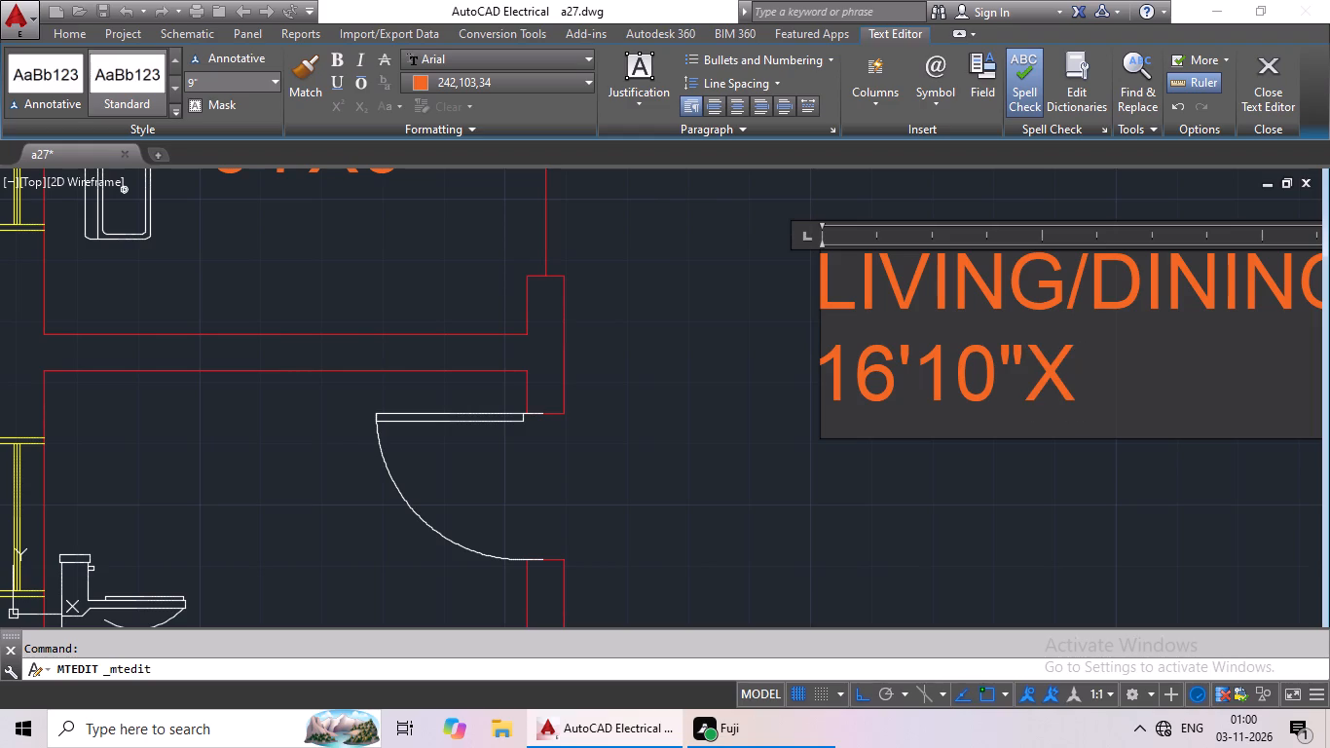
{"action": "type", "text": "11'1\""}
{"action": "scroll", "coordinate": [1066, 356], "scroll_direction": "down", "scroll_amount": 2}
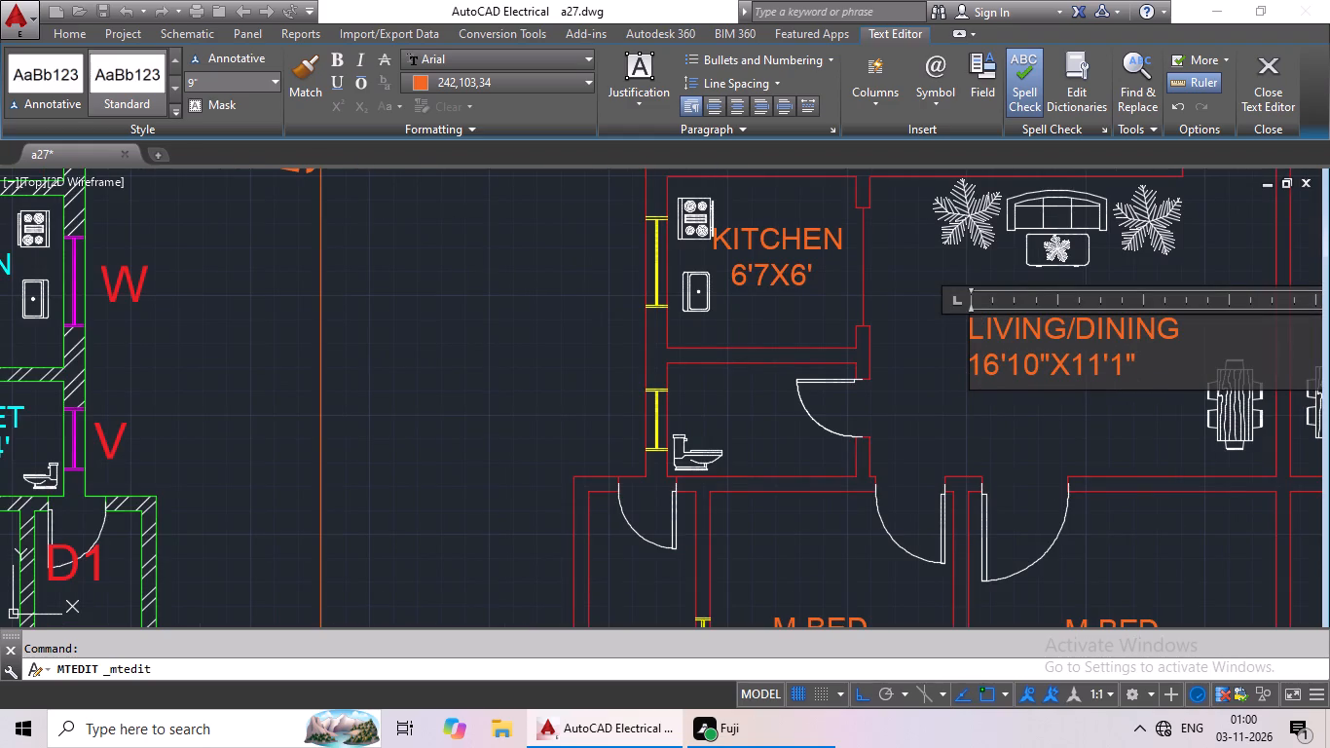
{"action": "left_click", "coordinate": [971, 371]}
{"action": "key", "text": "space"}
{"action": "key", "text": "space"}
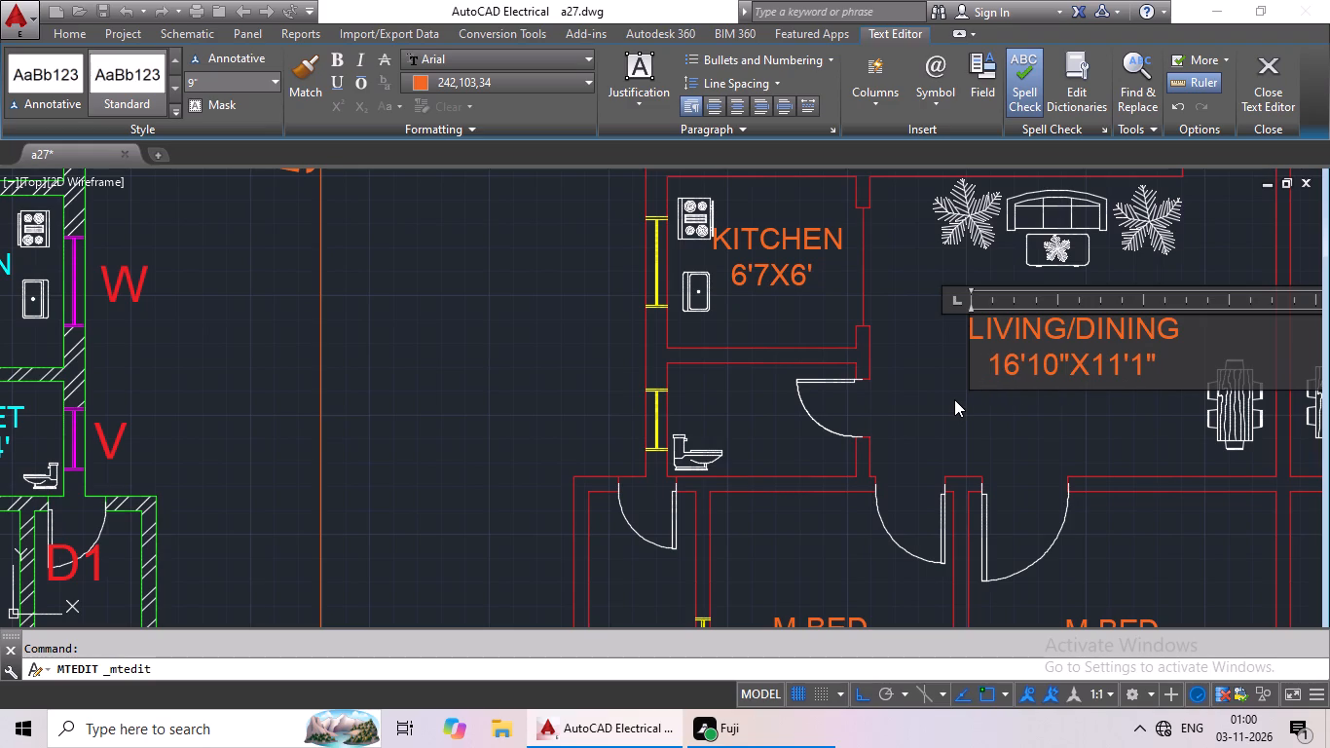
{"action": "key", "text": "space"}
{"action": "left_click", "coordinate": [1023, 431]}
Replace the M.BED label in the red plan's east living area with LIVING/DINING and 16'10"X11'1" beneath, indenting the size by two spaces.
{"action": "scroll", "coordinate": [1045, 414], "scroll_direction": "down", "scroll_amount": 1}
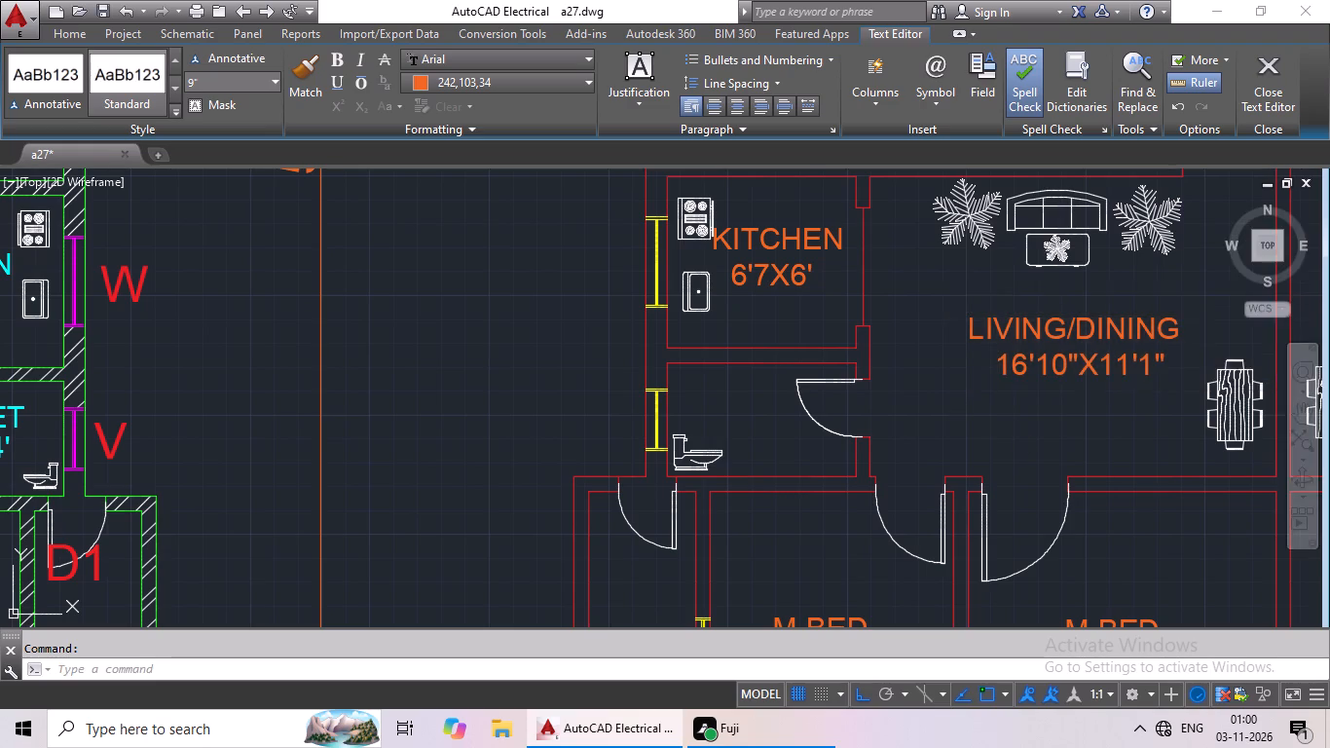
{"action": "middle_click_drag", "start_coordinate": [1030, 420], "coordinate": [467, 383]}
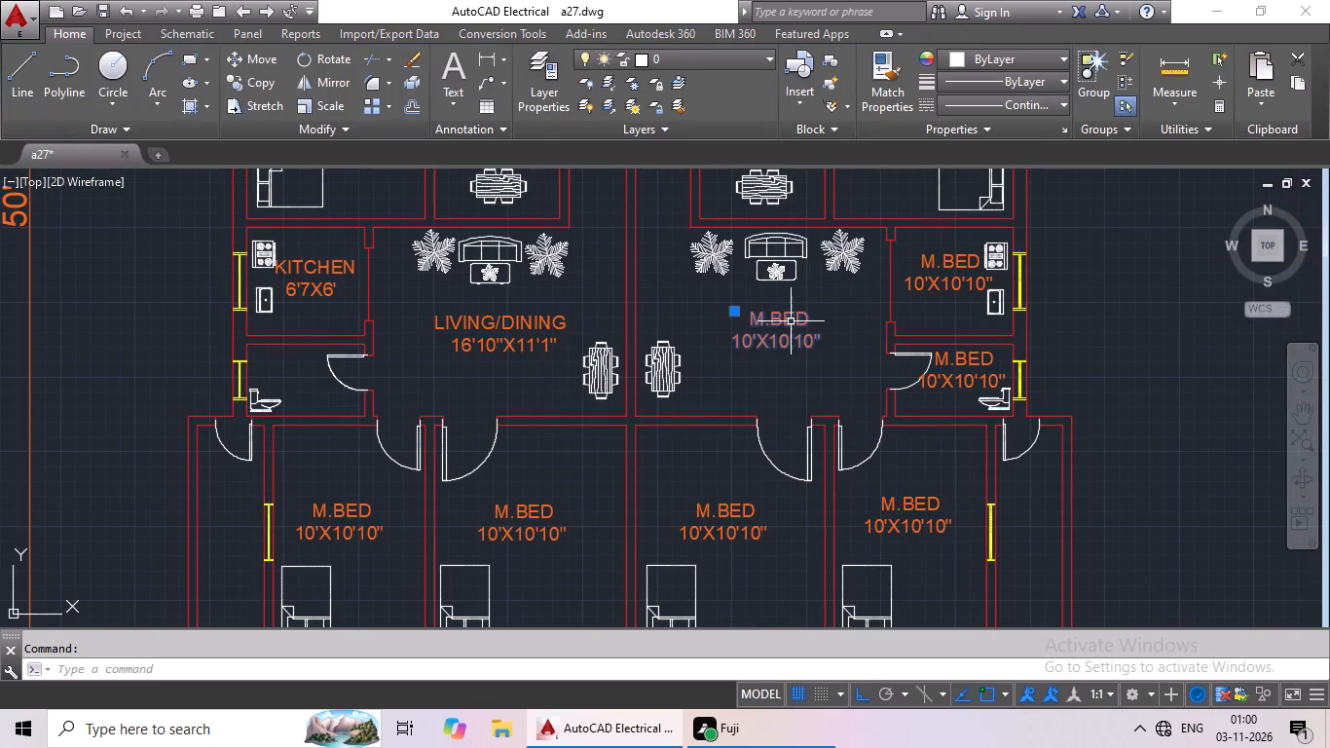
{"action": "double_click", "coordinate": [791, 321]}
{"action": "scroll", "coordinate": [791, 321], "scroll_direction": "up", "scroll_amount": 6}
{"action": "scroll", "coordinate": [852, 350], "scroll_direction": "down", "scroll_amount": 1}
{"action": "left_click", "coordinate": [867, 345]}
{"action": "key", "text": "BackSpace"}
{"action": "key", "text": "BackSpace"}
{"action": "key", "text": "BackSpace"}
{"action": "key", "text": "BackSpace"}
{"action": "key", "text": "BackSpace"}
{"action": "key", "text": "BackSpace"}
{"action": "key", "text": "BackSpace"}
{"action": "key", "text": "BackSpace"}
{"action": "key", "text": "BackSpace"}
{"action": "key", "text": "BackSpace"}
{"action": "key", "text": "BackSpace"}
{"action": "key", "text": "BackSpace"}
{"action": "key", "text": "BackSpace"}
{"action": "key", "text": "BackSpace"}
{"action": "key", "text": "BackSpace"}
{"action": "key", "text": "BackSpace"}
{"action": "key", "text": "BackSpace"}
{"action": "key", "text": "BackSpace"}
{"action": "key", "text": "BackSpace"}
{"action": "key", "text": "BackSpace"}
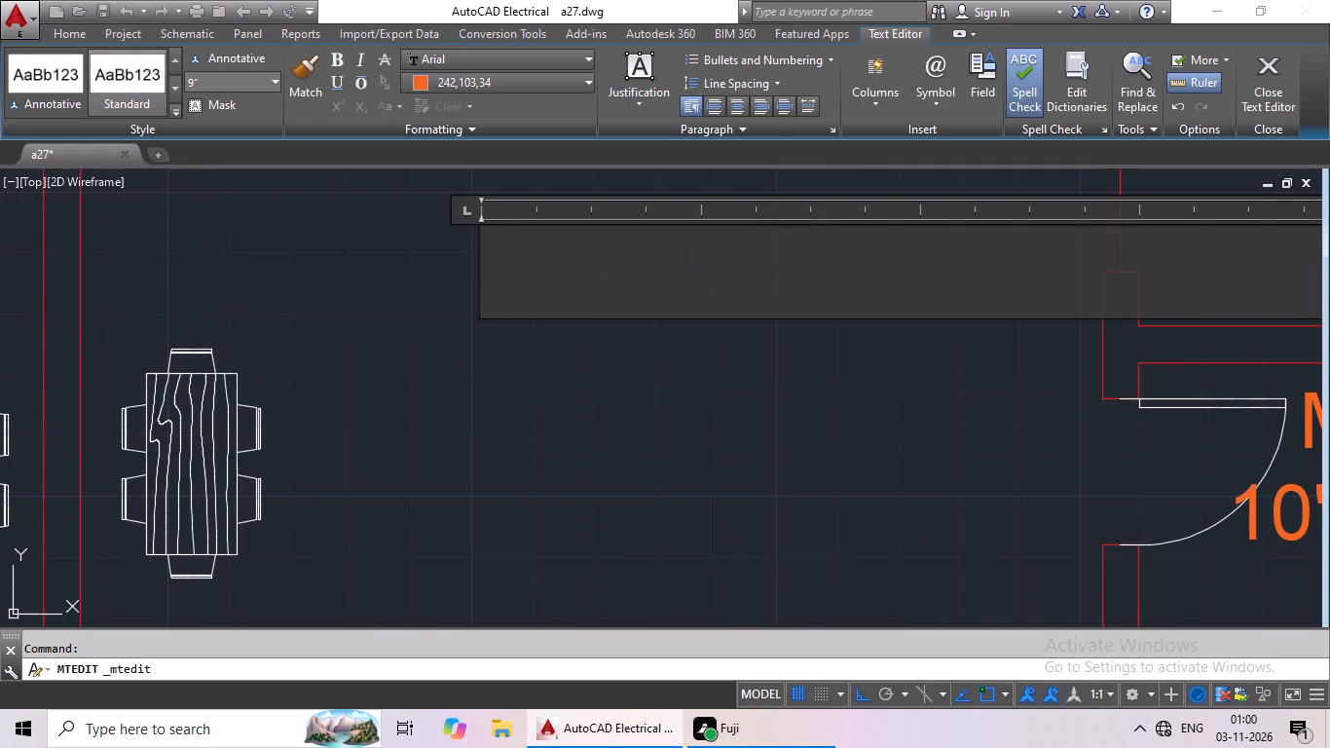
{"action": "type", "text": "LIU"}
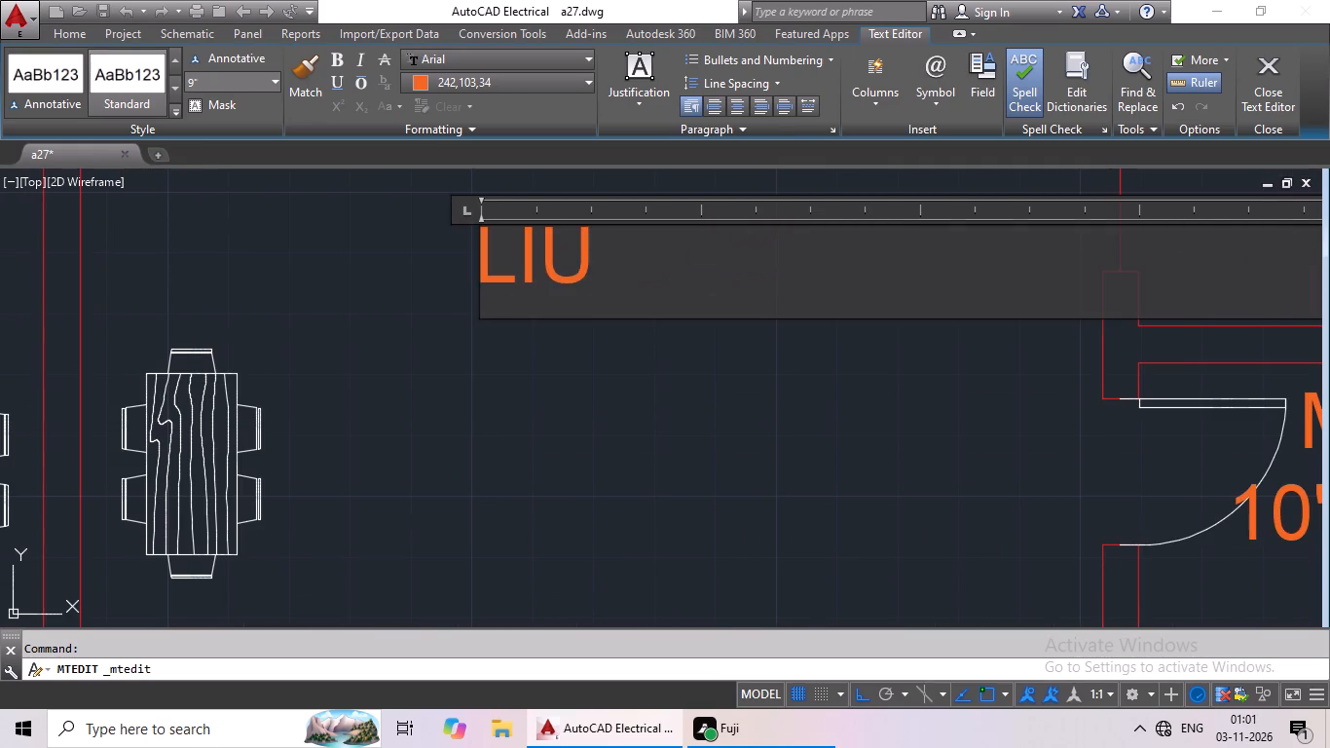
{"action": "key", "text": "shift+BackSpace"}
{"action": "type", "text": "VING"}
{"action": "type", "text": "/DINING"}
{"action": "key", "text": "Return"}
{"action": "type", "text": "16'10"}
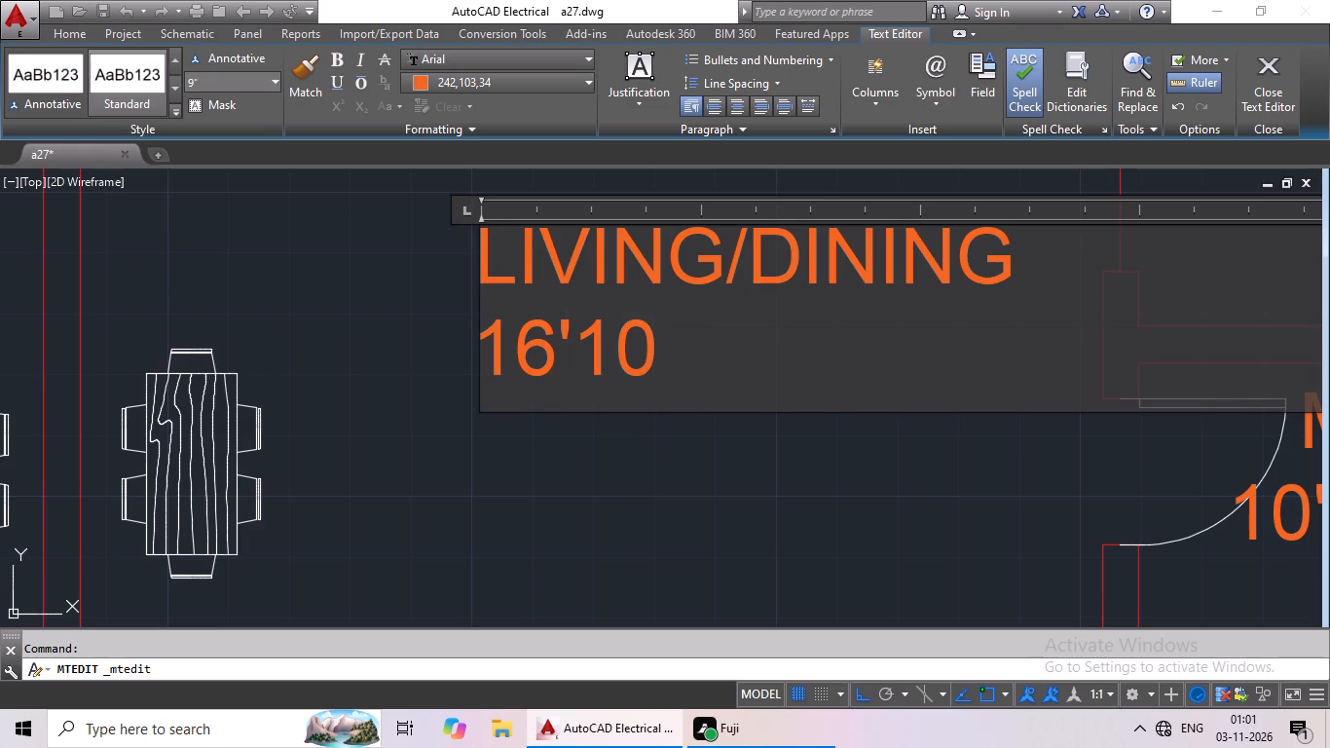
{"action": "key", "text": "shift+quotedbl"}
{"action": "key", "text": "shift+x"}
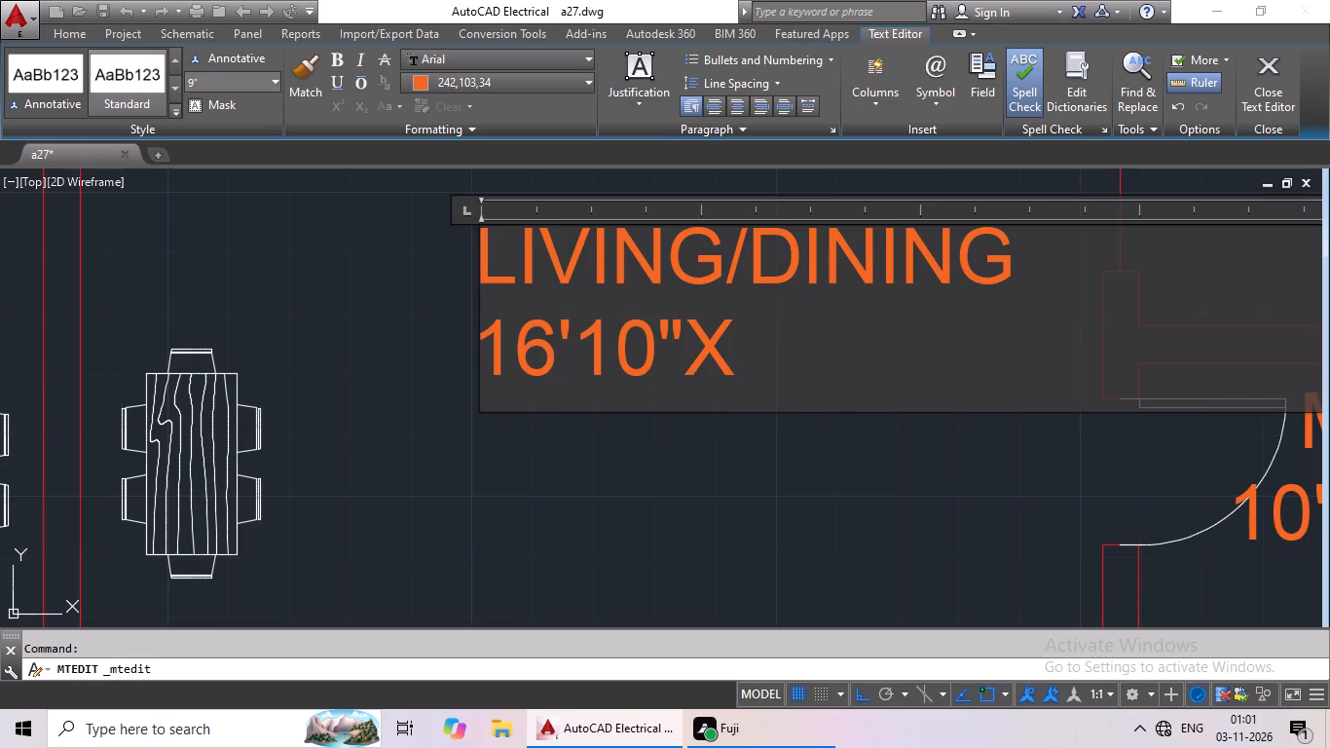
{"action": "type", "text": "11'1"}
{"action": "key", "text": "shift+quotedbl"}
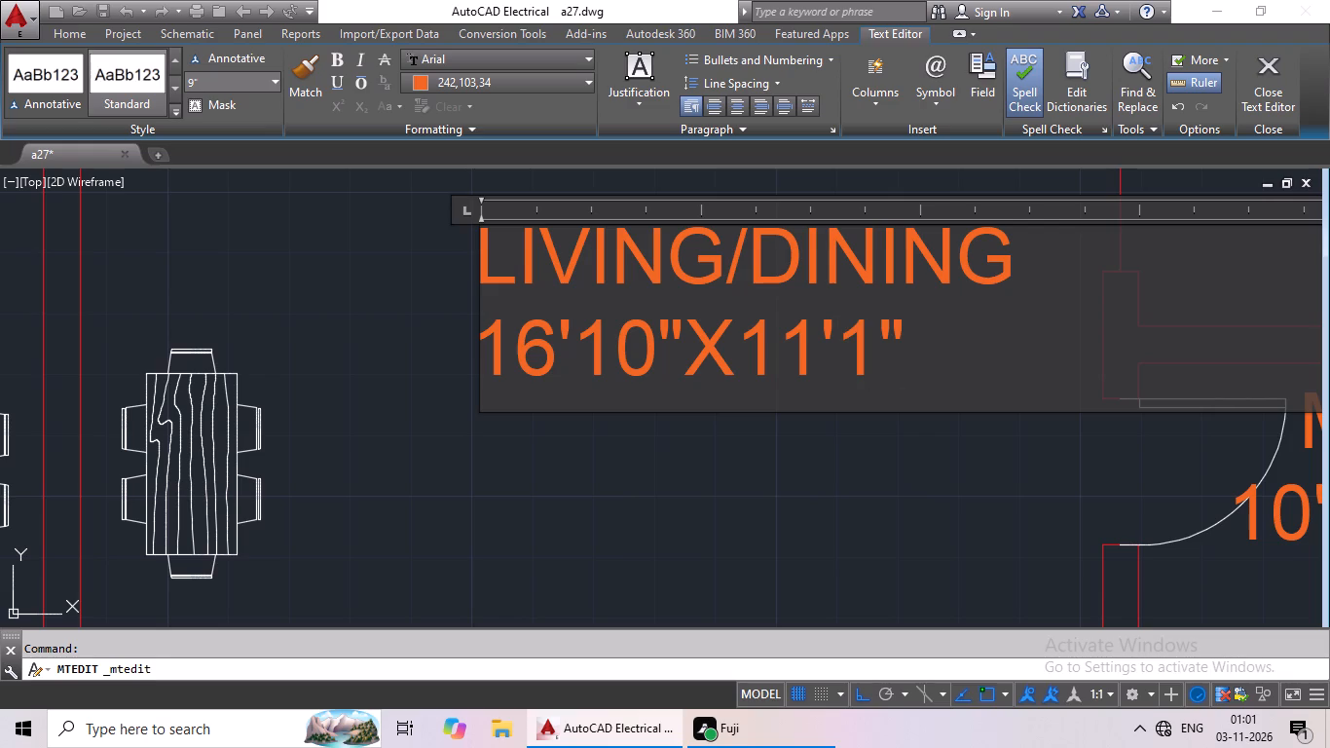
{"action": "left_click", "coordinate": [491, 340]}
{"action": "key", "text": "space"}
{"action": "key", "text": "space"}
{"action": "left_click", "coordinate": [659, 459]}
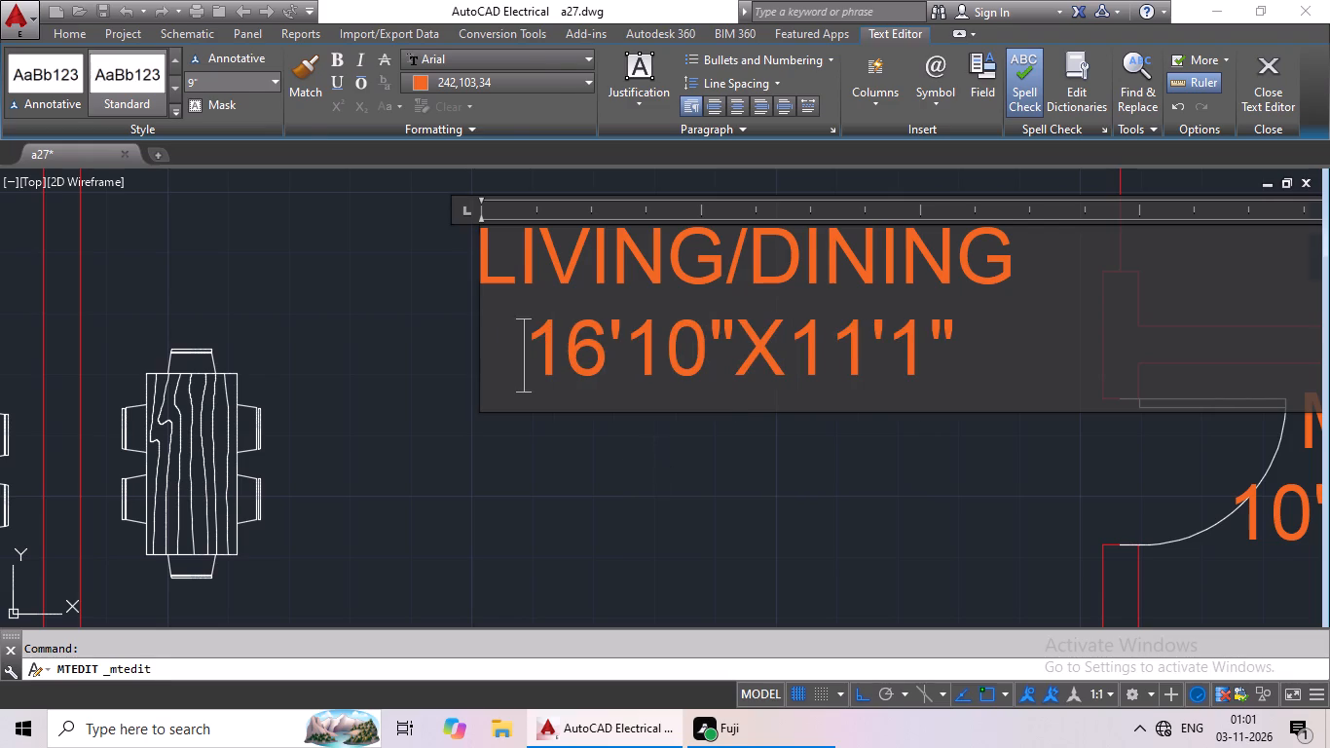
Copy the M.BED label from the red plan's southeast toilet into the unlabelled toilet south of the west kitchen.
{"action": "scroll", "coordinate": [756, 456], "scroll_direction": "down", "scroll_amount": 3}
{"action": "middle_click_drag", "start_coordinate": [780, 467], "coordinate": [705, 476]}
{"action": "scroll", "coordinate": [785, 403], "scroll_direction": "down", "scroll_amount": 2}
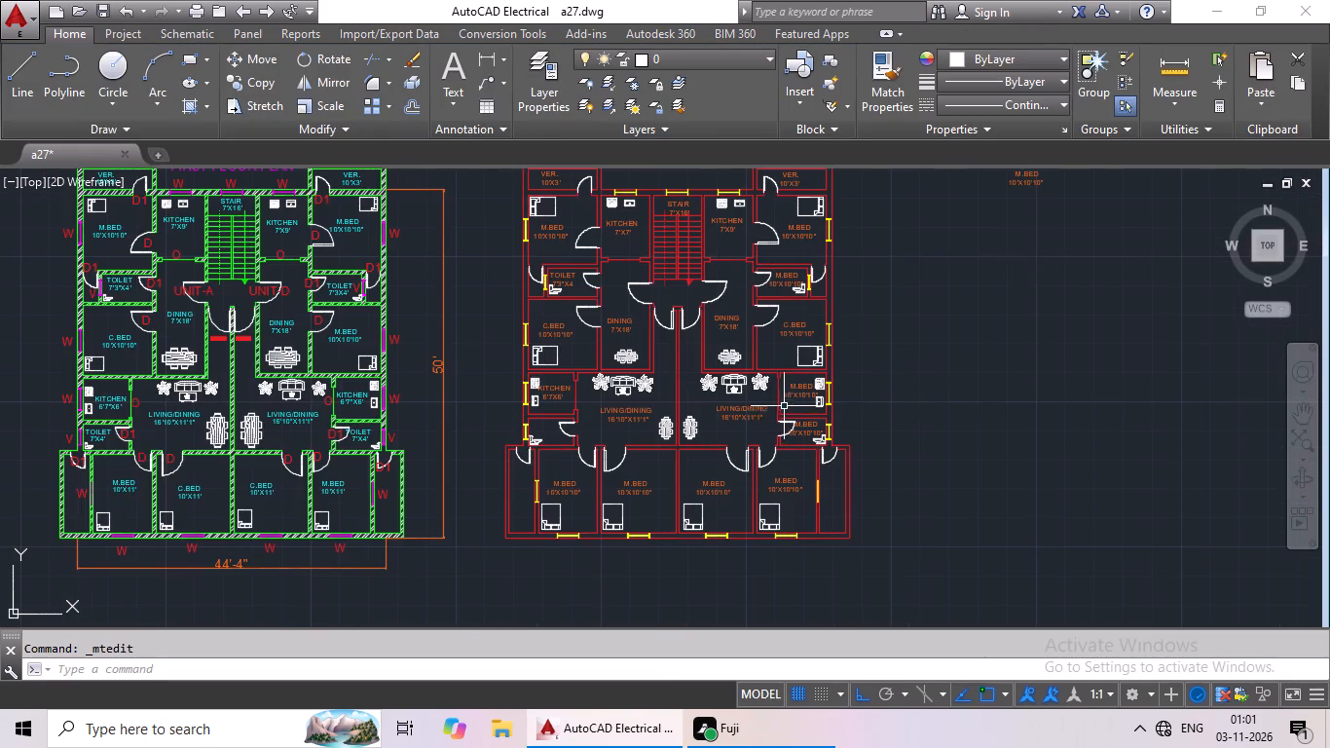
{"action": "scroll", "coordinate": [787, 409], "scroll_direction": "up", "scroll_amount": 4}
{"action": "scroll", "coordinate": [788, 408], "scroll_direction": "down", "scroll_amount": 3}
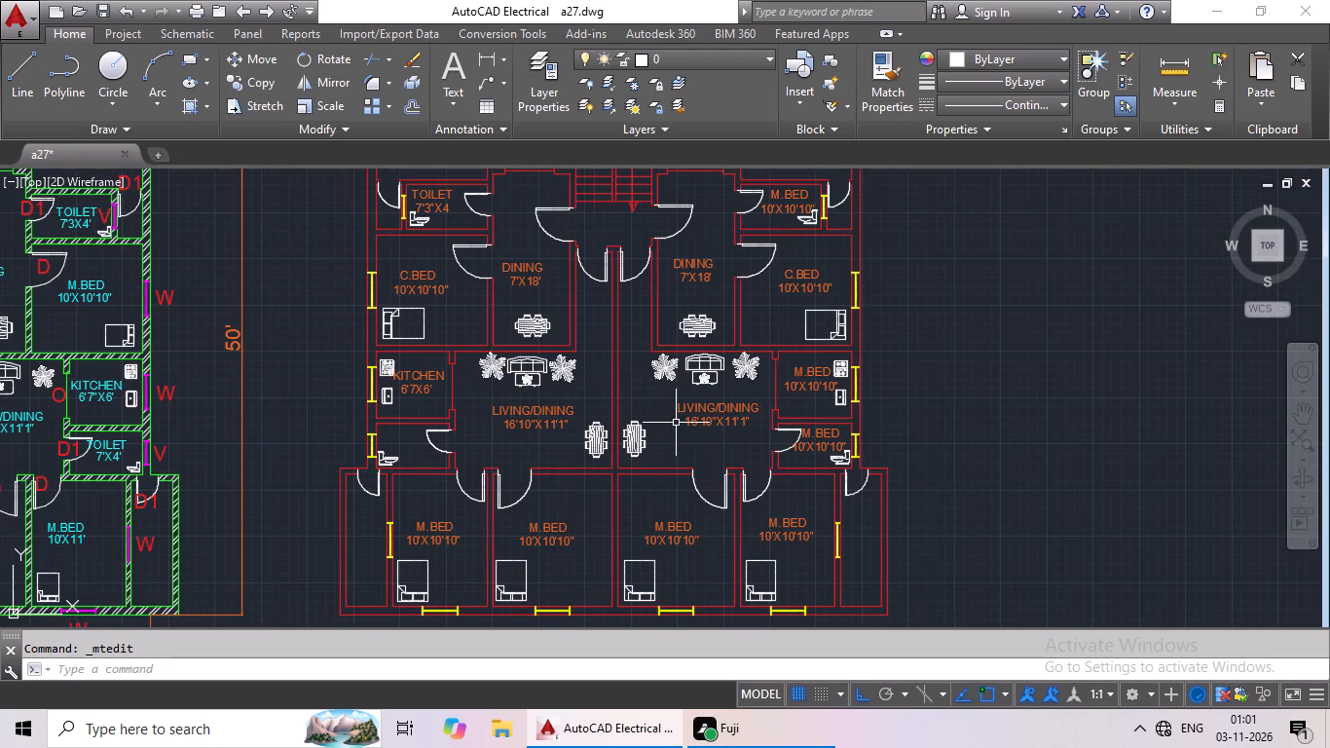
{"action": "left_click", "coordinate": [814, 435]}
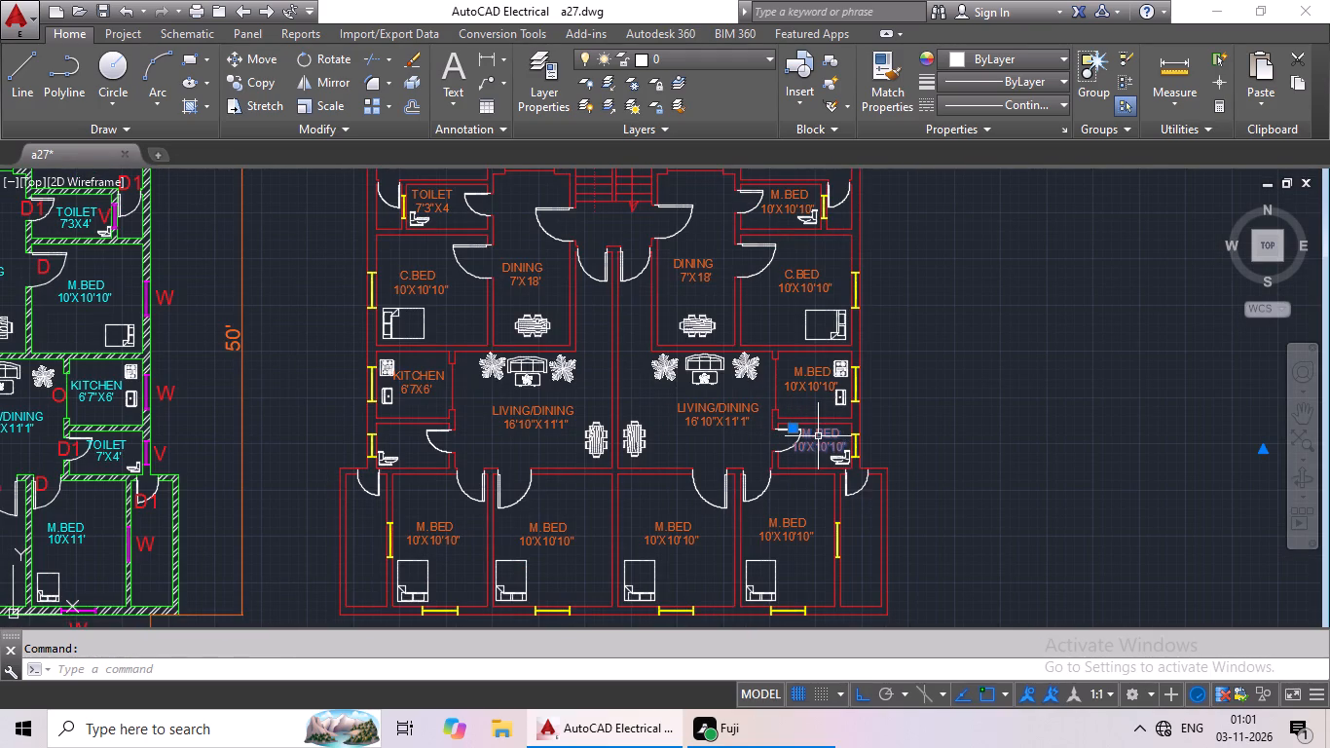
{"action": "key", "text": "ctrl+c"}
{"action": "key", "text": "ctrl+v"}
{"action": "scroll", "coordinate": [389, 448], "scroll_direction": "up", "scroll_amount": 4}
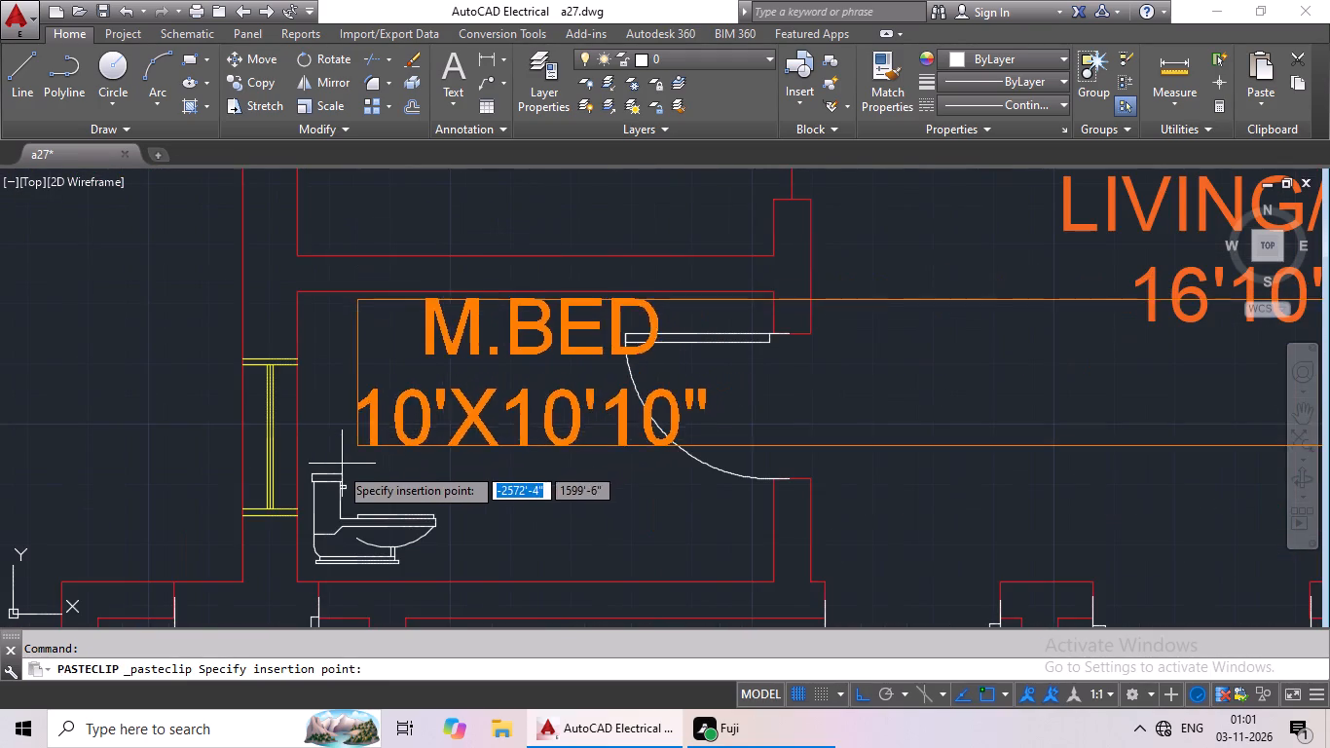
{"action": "left_click", "coordinate": [299, 477]}
Replace the M.BED label in the toilet south of the red plan's west kitchen with TOILET and 7'X4' beneath, indenting the size by two spaces.
{"action": "double_click", "coordinate": [399, 346]}
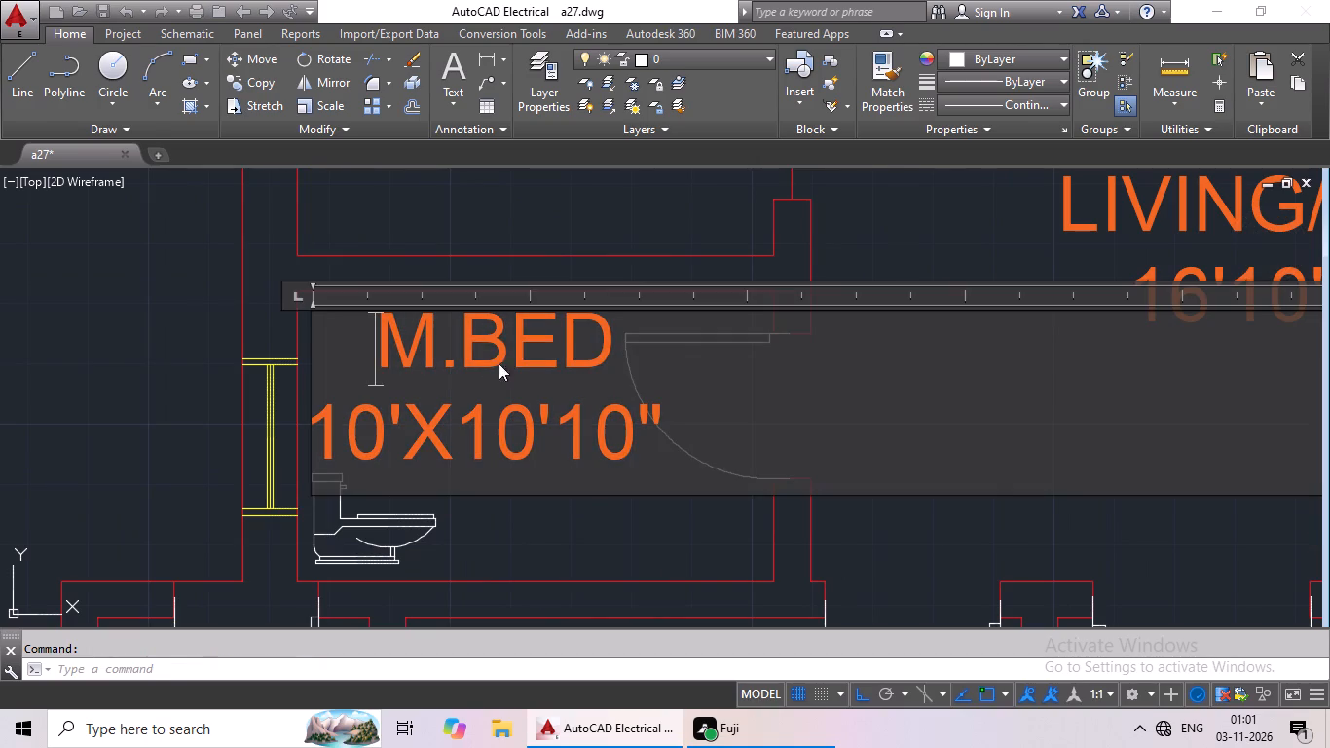
{"action": "left_click", "coordinate": [681, 402]}
{"action": "key", "text": "BackSpace"}
{"action": "key", "text": "BackSpace"}
{"action": "key", "text": "BackSpace"}
{"action": "key", "text": "BackSpace"}
{"action": "key", "text": "BackSpace"}
{"action": "key", "text": "BackSpace"}
{"action": "key", "text": "BackSpace"}
{"action": "key", "text": "BackSpace"}
{"action": "key", "text": "BackSpace"}
{"action": "key", "text": "BackSpace"}
{"action": "key", "text": "BackSpace"}
{"action": "key", "text": "BackSpace"}
{"action": "key", "text": "BackSpace"}
{"action": "key", "text": "BackSpace"}
{"action": "key", "text": "BackSpace"}
{"action": "key", "text": "BackSpace"}
{"action": "key", "text": "BackSpace"}
{"action": "key", "text": "BackSpace"}
{"action": "key", "text": "BackSpace"}
{"action": "key", "text": "BackSpace"}
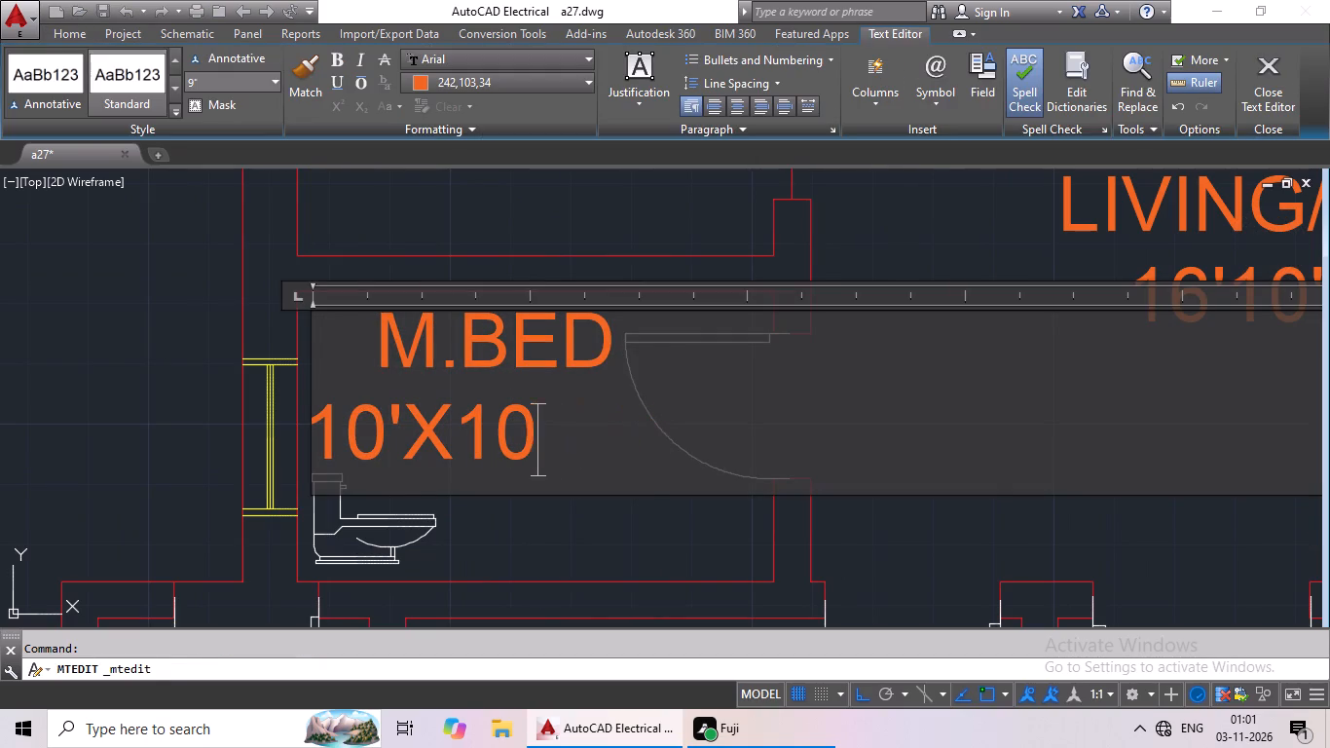
{"action": "type", "text": "TOILET"}
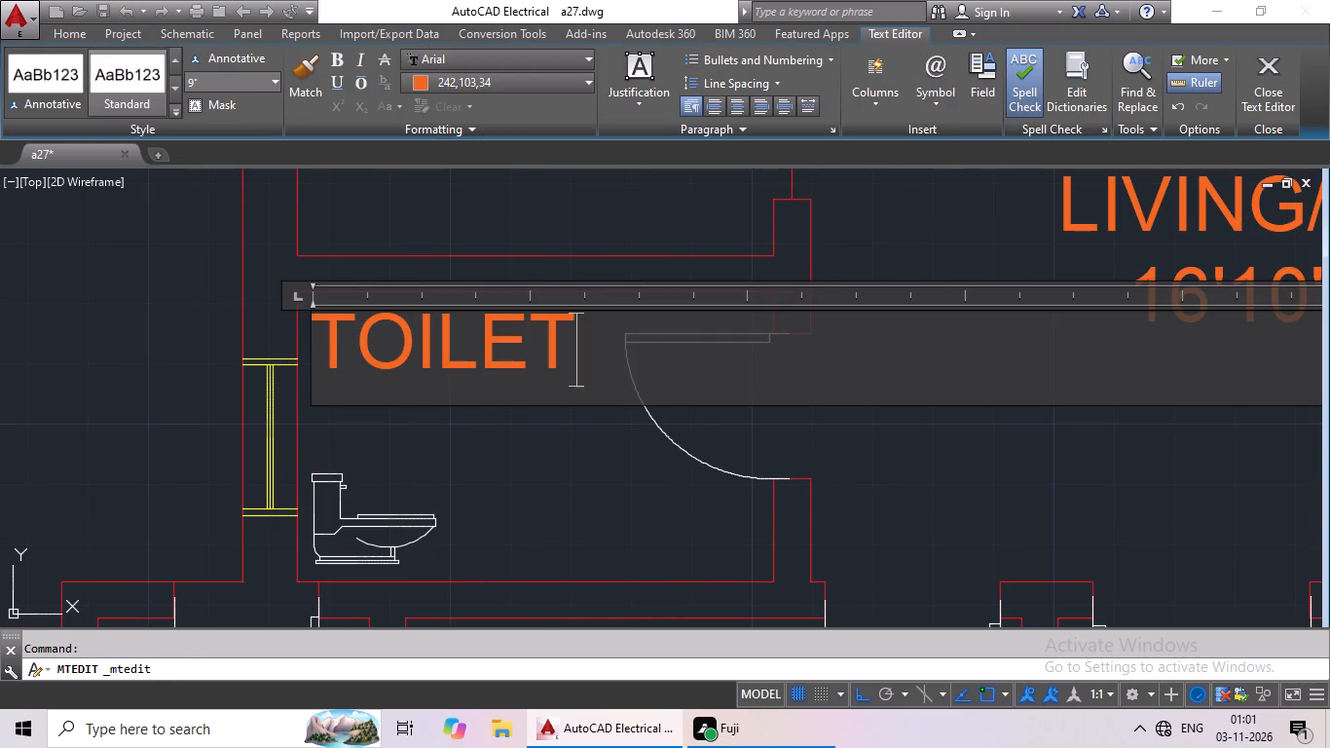
{"action": "key", "text": "Return"}
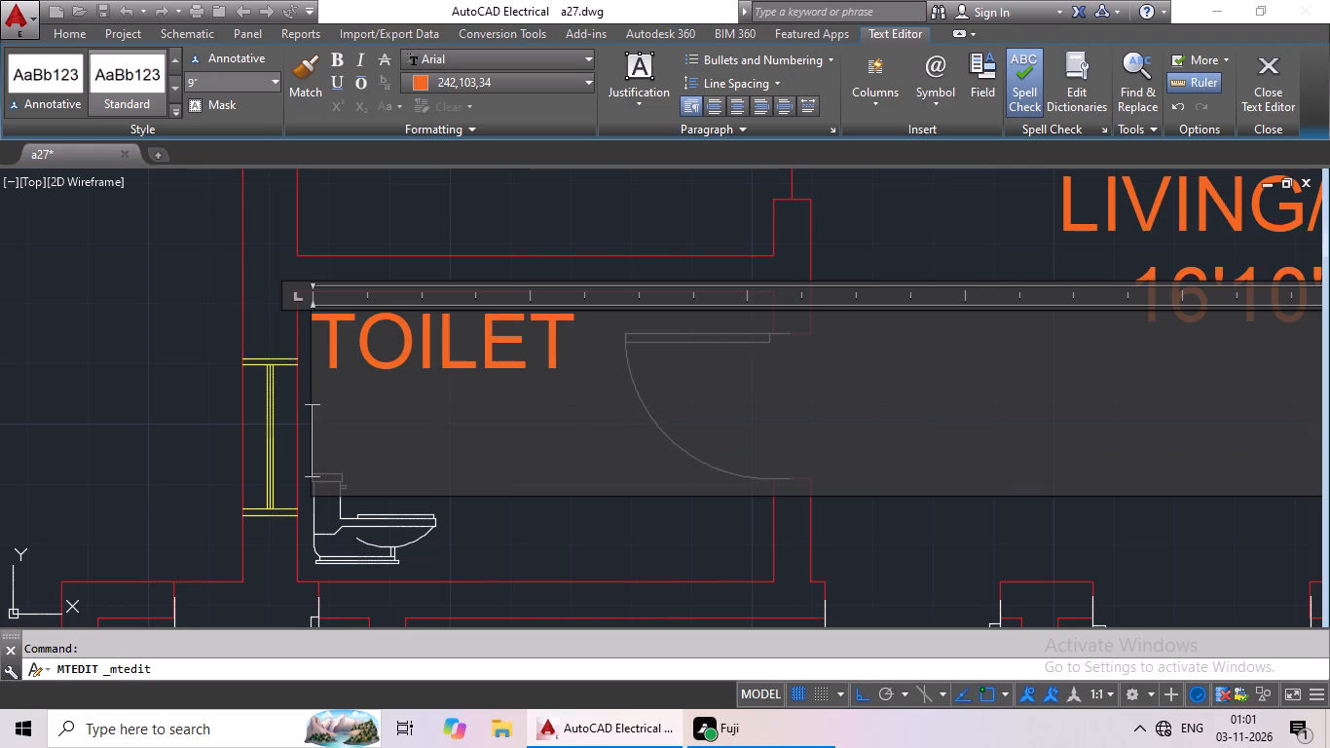
{"action": "key", "text": "7"}
{"action": "type", "text": "'X"}
{"action": "type", "text": "4'"}
{"action": "left_click", "coordinate": [318, 430]}
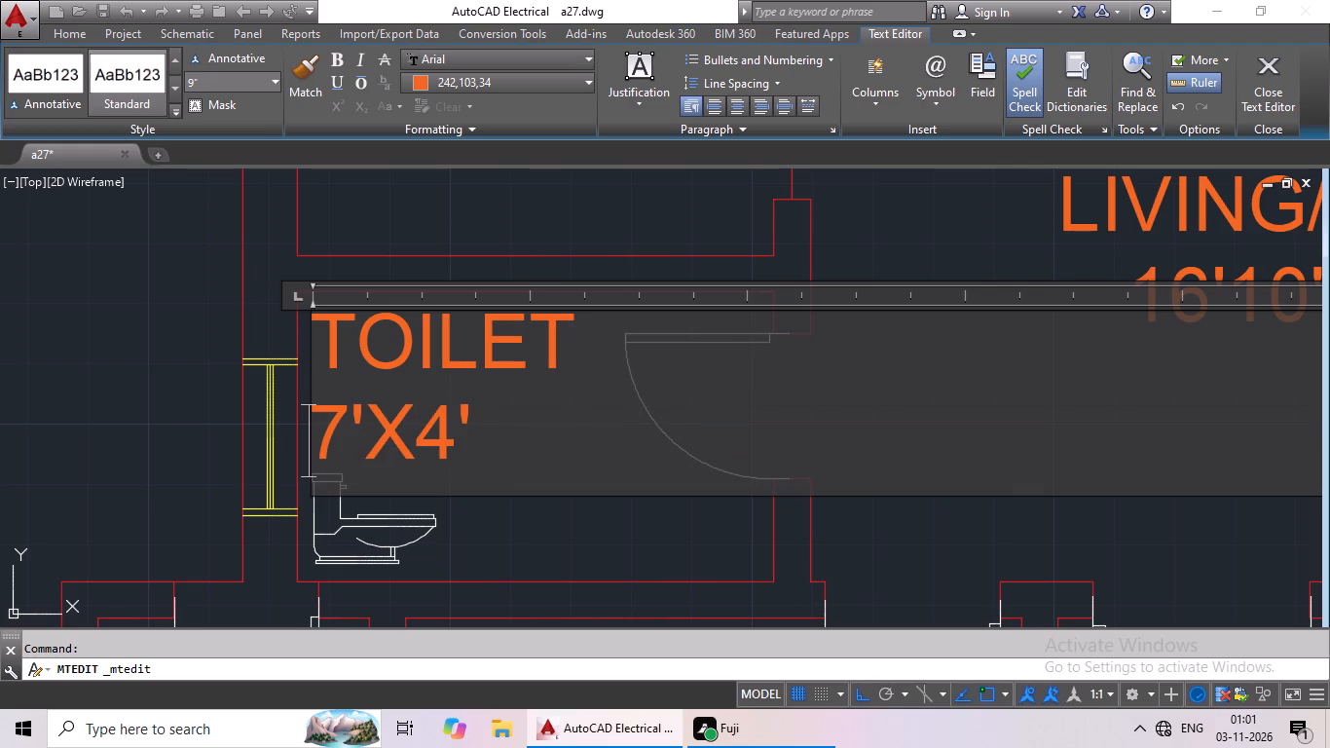
{"action": "key", "text": "space"}
{"action": "key", "text": "space"}
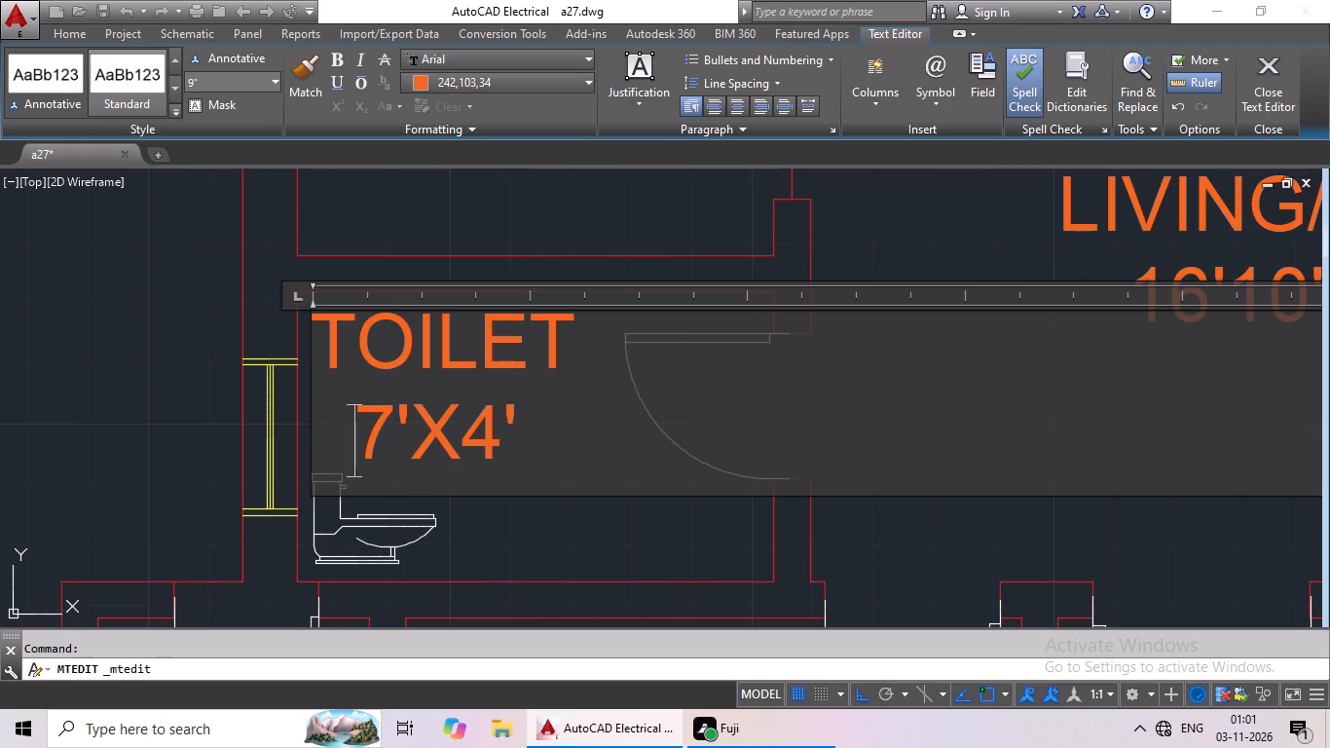
{"action": "left_click", "coordinate": [483, 229]}
Replace the M.BED label in the red plan's east kitchen with KITCHEN and 6'7"X6 beneath, indenting the size by two spaces.
{"action": "scroll", "coordinate": [620, 342], "scroll_direction": "down", "scroll_amount": 2}
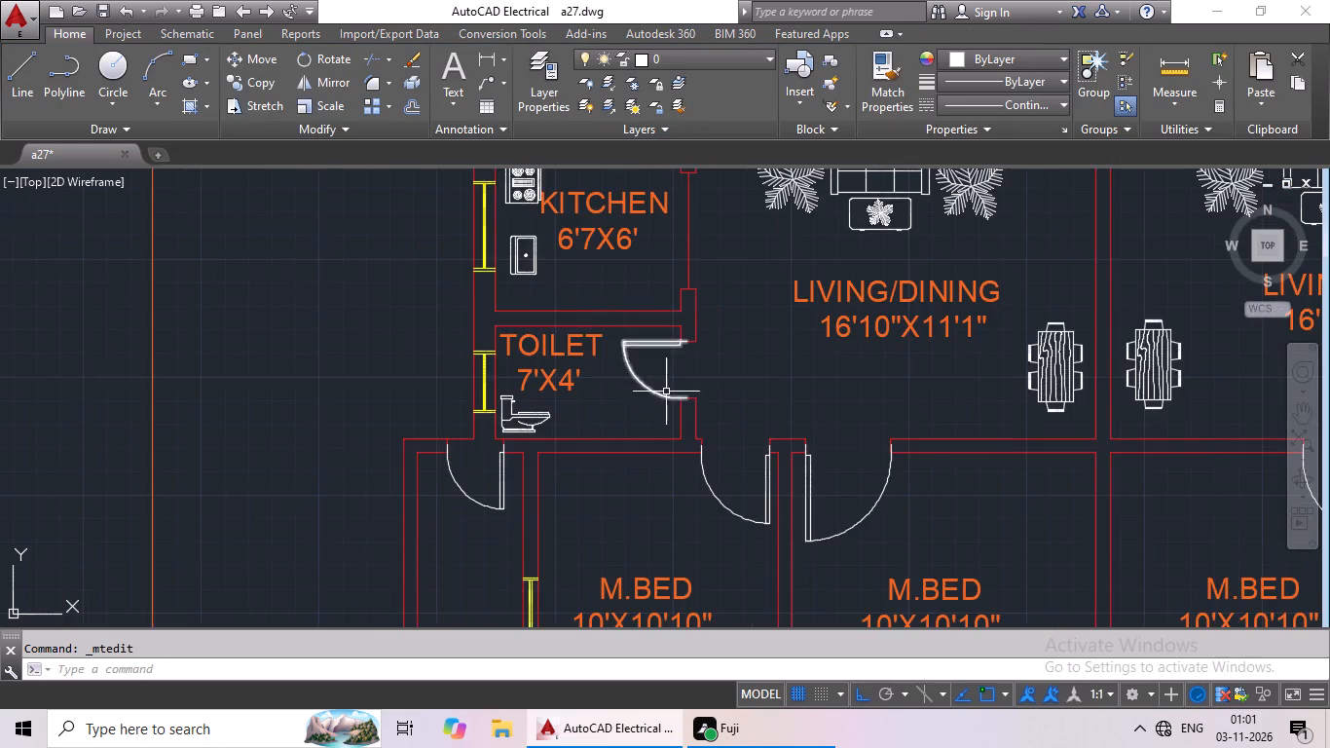
{"action": "middle_click_drag", "start_coordinate": [656, 394], "coordinate": [279, 423]}
{"action": "middle_click_drag", "start_coordinate": [568, 430], "coordinate": [202, 453]}
{"action": "middle_click_drag", "start_coordinate": [543, 433], "coordinate": [280, 485]}
{"action": "scroll", "coordinate": [497, 327], "scroll_direction": "down", "scroll_amount": 1}
{"action": "scroll", "coordinate": [561, 306], "scroll_direction": "up", "scroll_amount": 1}
{"action": "double_click", "coordinate": [560, 311]}
{"action": "scroll", "coordinate": [572, 327], "scroll_direction": "up", "scroll_amount": 3}
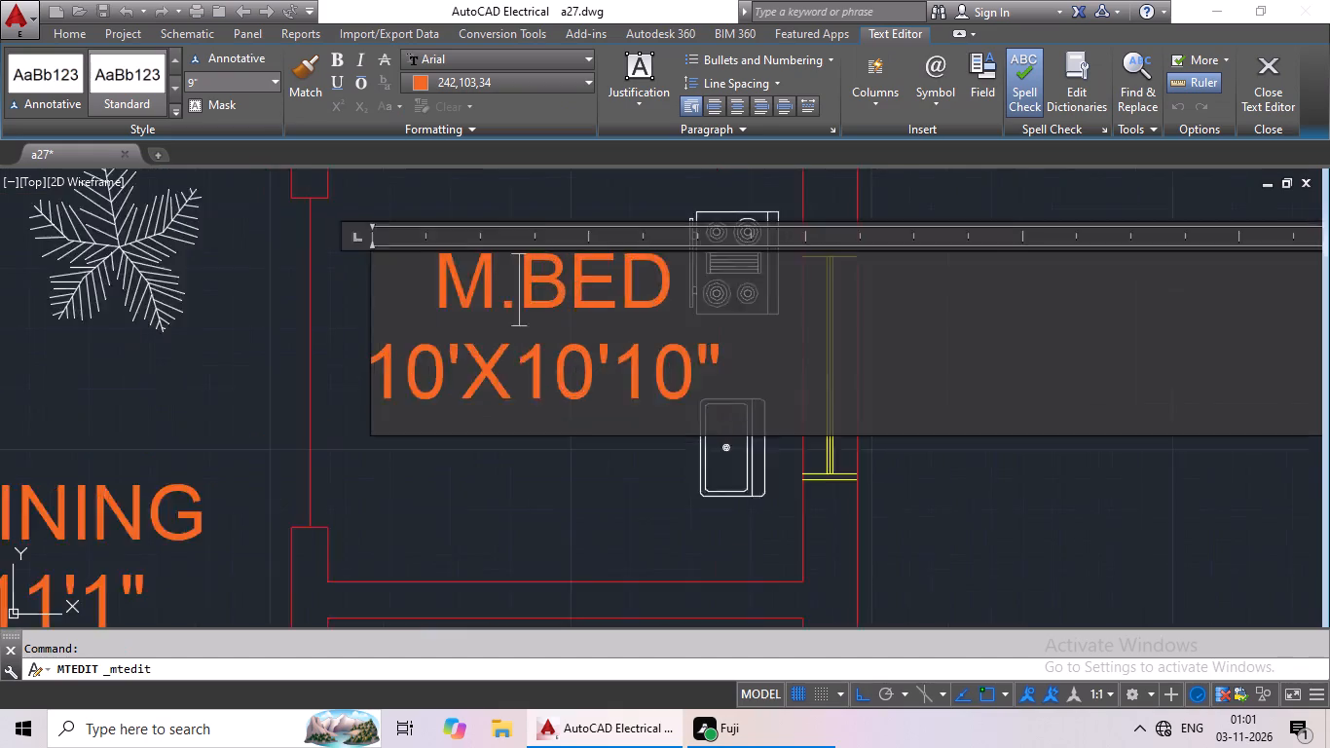
{"action": "scroll", "coordinate": [741, 378], "scroll_direction": "down", "scroll_amount": 1}
{"action": "left_click", "coordinate": [810, 384]}
{"action": "key", "text": "BackSpace"}
{"action": "key", "text": "BackSpace"}
{"action": "key", "text": "BackSpace"}
{"action": "key", "text": "BackSpace"}
{"action": "key", "text": "BackSpace"}
{"action": "key", "text": "BackSpace"}
{"action": "key", "text": "BackSpace"}
{"action": "key", "text": "BackSpace"}
{"action": "key", "text": "BackSpace"}
{"action": "key", "text": "BackSpace"}
{"action": "key", "text": "BackSpace"}
{"action": "key", "text": "BackSpace"}
{"action": "key", "text": "BackSpace"}
{"action": "key", "text": "BackSpace"}
{"action": "key", "text": "BackSpace"}
{"action": "key", "text": "BackSpace"}
{"action": "key", "text": "BackSpace"}
{"action": "key", "text": "BackSpace"}
{"action": "key", "text": "BackSpace"}
{"action": "key", "text": "BackSpace"}
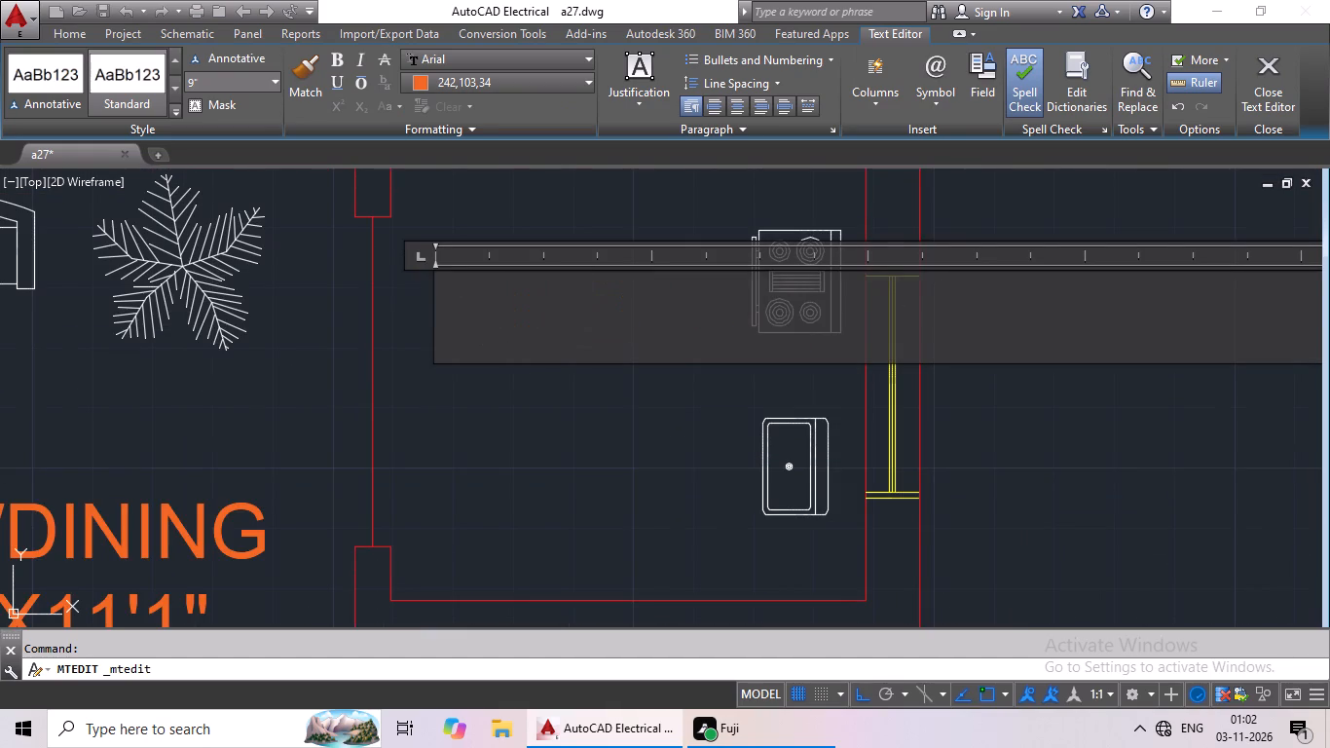
{"action": "type", "text": "KI"}
{"action": "key", "text": "shift+t"}
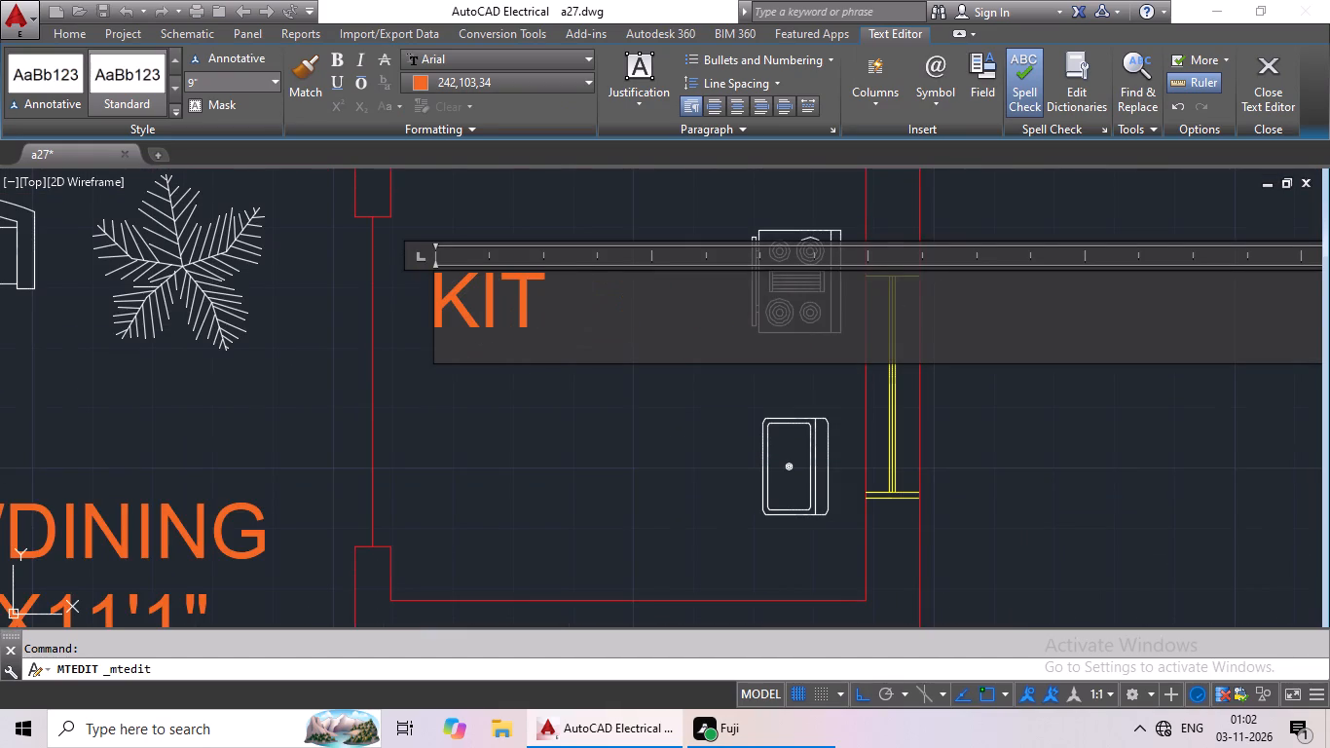
{"action": "type", "text": "CHEN"}
{"action": "key", "text": "Return"}
{"action": "type", "text": "6'7"}
{"action": "key", "text": "shift+quotedbl"}
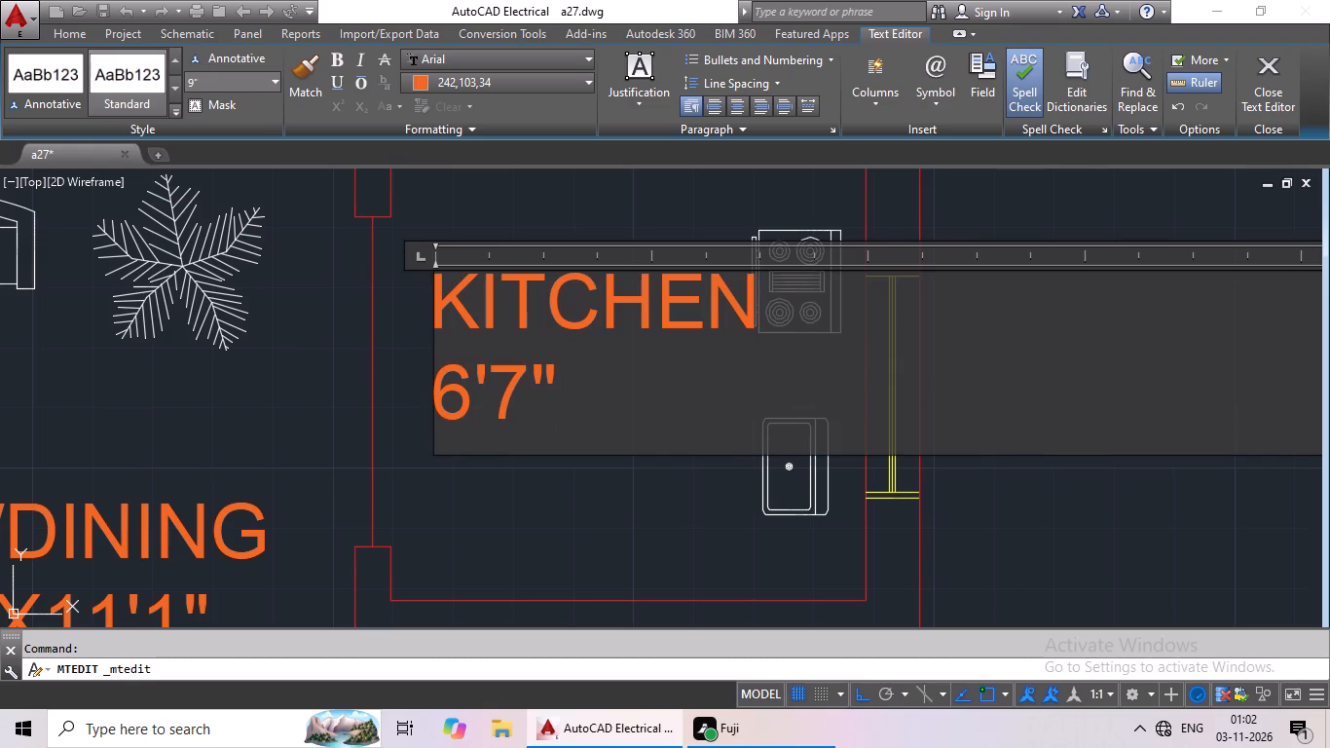
{"action": "key", "text": "shift+x"}
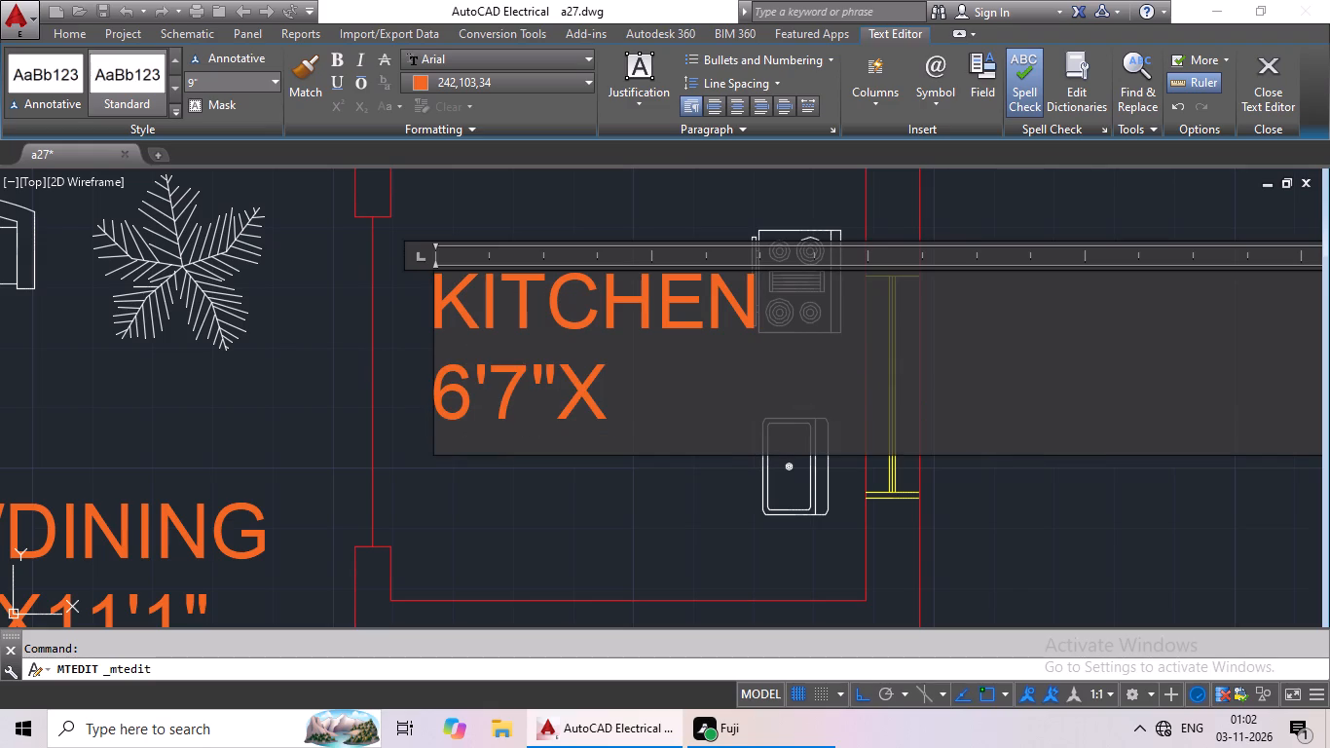
{"action": "key", "text": "6"}
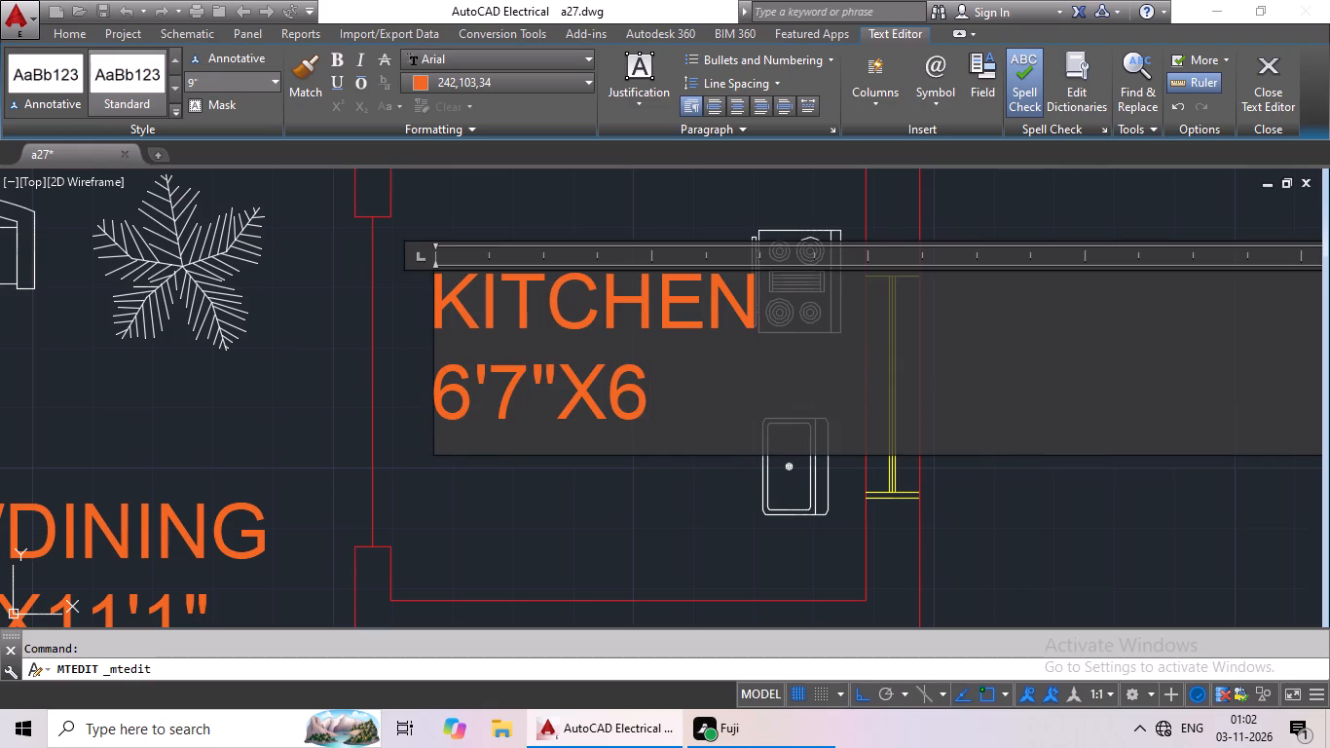
{"action": "left_click", "coordinate": [445, 386]}
{"action": "key", "text": "space"}
{"action": "key", "text": "space"}
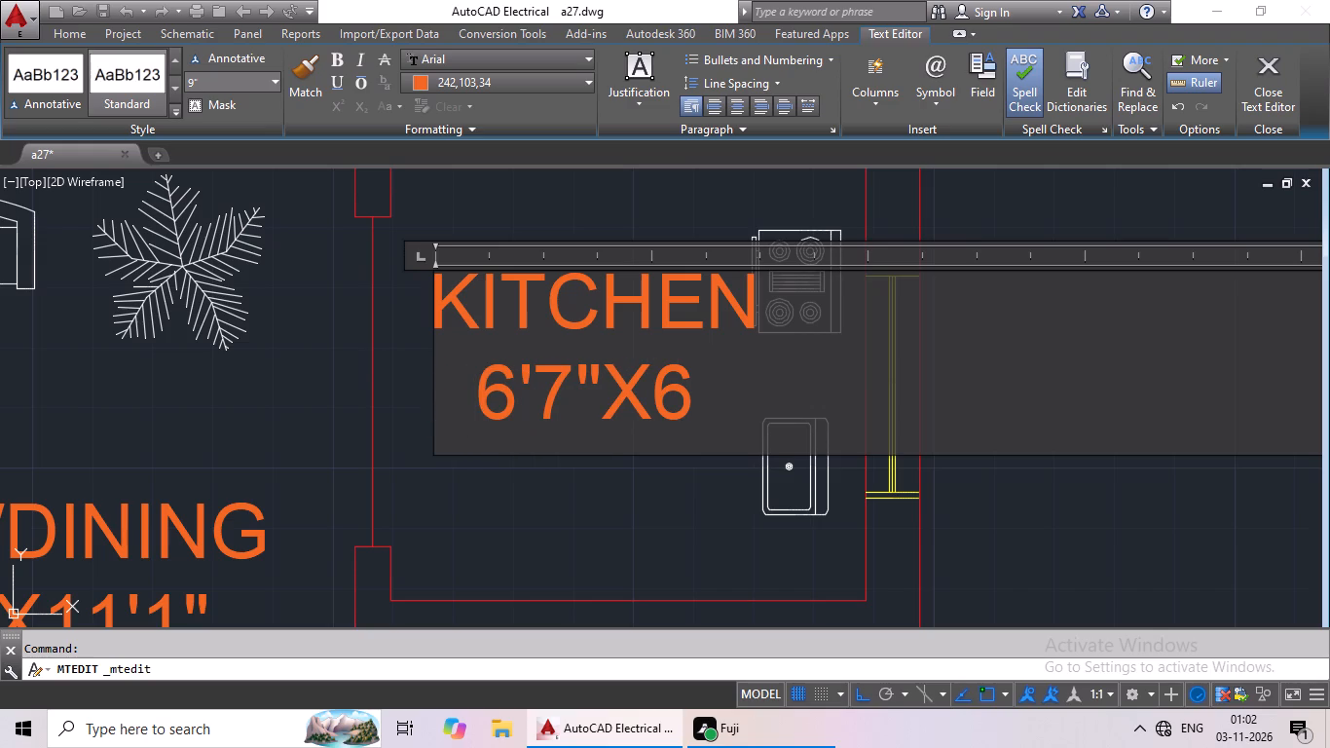
{"action": "left_click", "coordinate": [547, 512]}
Replace the M.BED label south of the red plan's east kitchen with TOILET and 7'X4' beneath, indenting them by four and seven spaces.
{"action": "scroll", "coordinate": [558, 508], "scroll_direction": "down", "scroll_amount": 1}
{"action": "middle_click_drag", "start_coordinate": [558, 507], "coordinate": [529, 421]}
{"action": "middle_click_drag", "start_coordinate": [525, 403], "coordinate": [525, 375]}
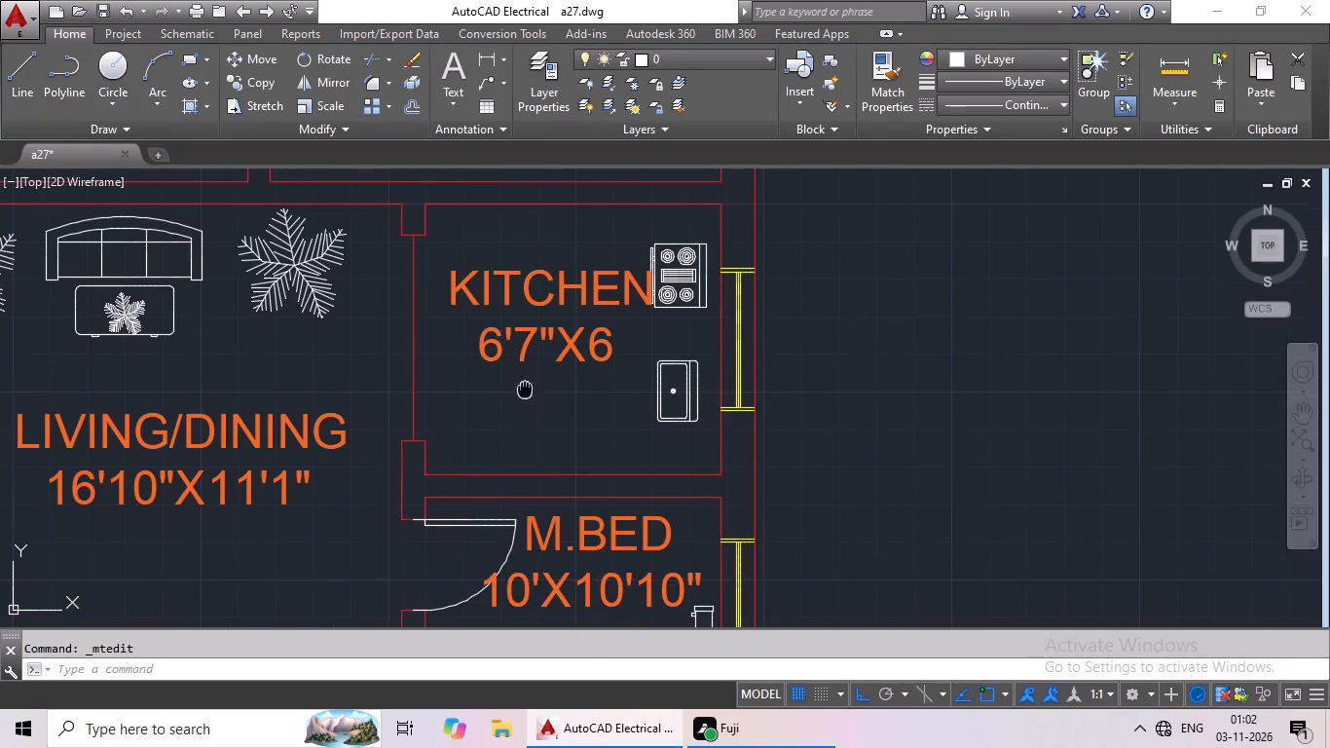
{"action": "middle_click_drag", "start_coordinate": [525, 375], "coordinate": [516, 312]}
{"action": "double_click", "coordinate": [589, 451]}
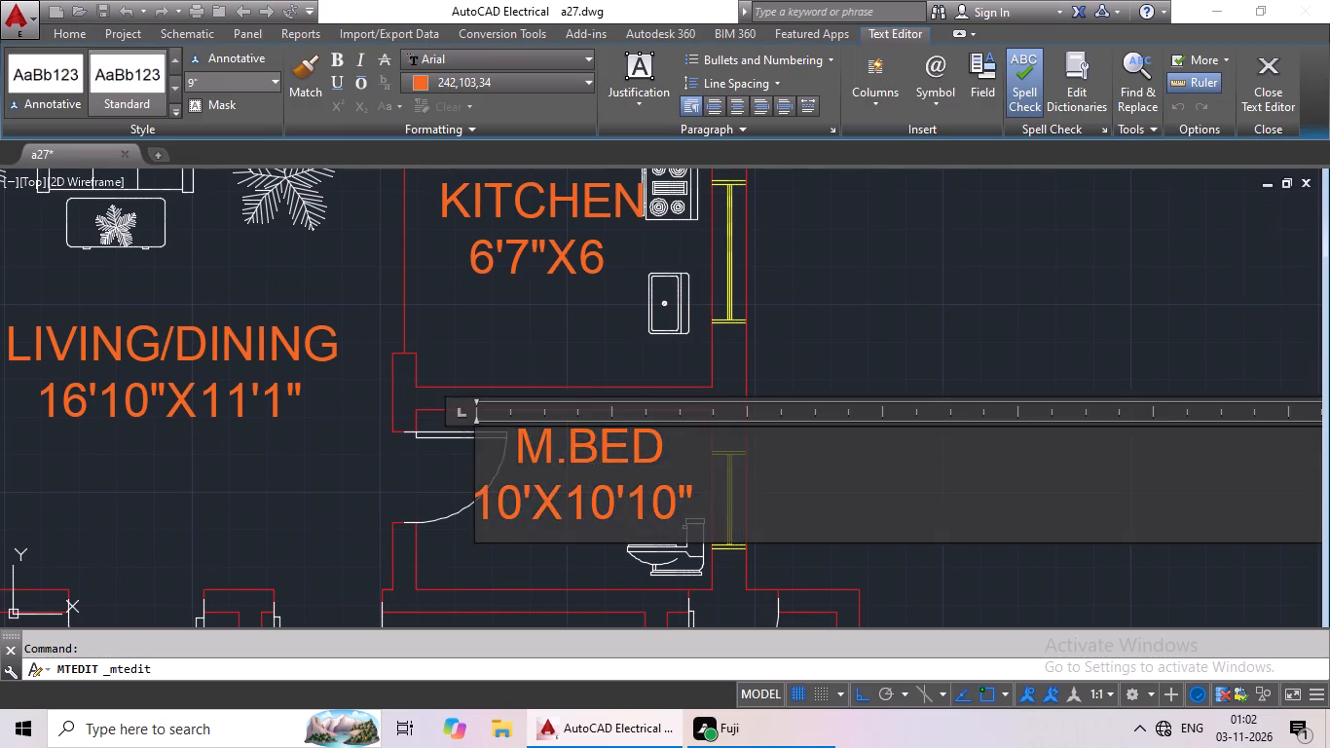
{"action": "scroll", "coordinate": [633, 503], "scroll_direction": "up", "scroll_amount": 2}
{"action": "scroll", "coordinate": [759, 502], "scroll_direction": "down", "scroll_amount": 1}
{"action": "left_click", "coordinate": [800, 495]}
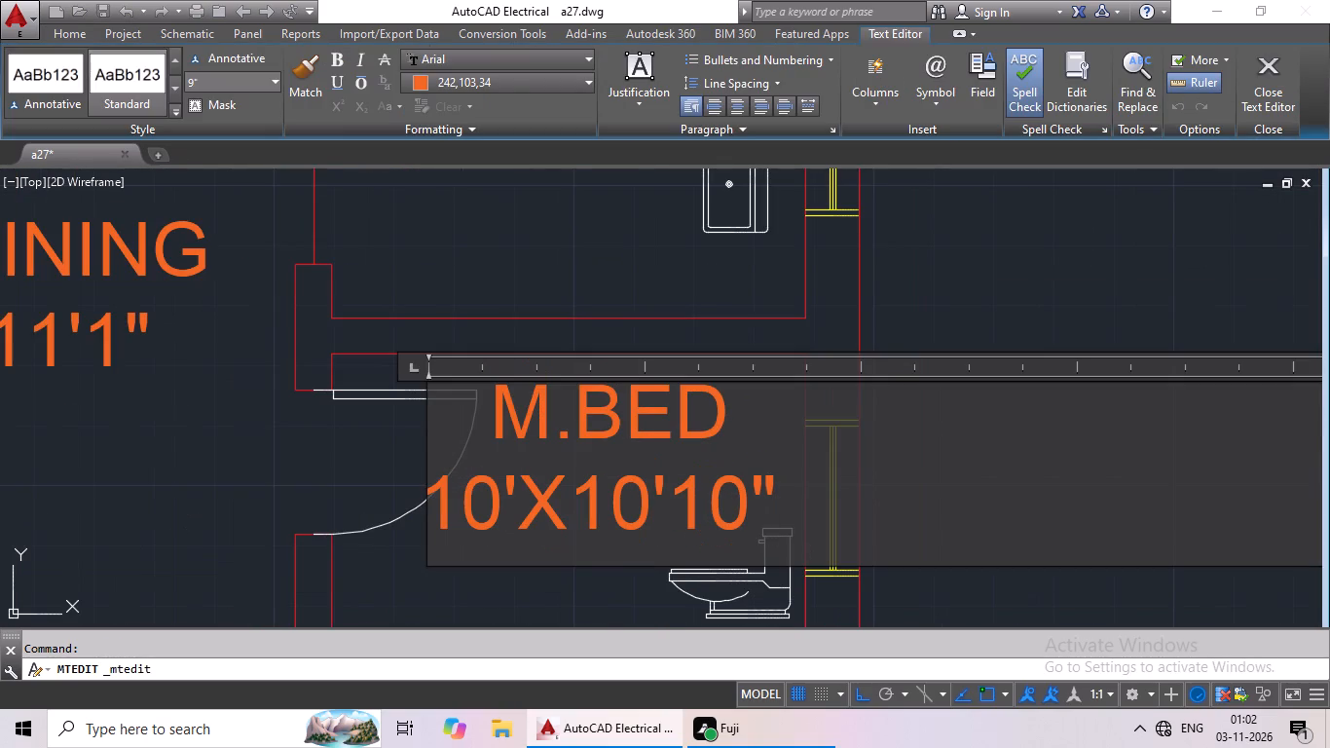
{"action": "key", "text": "BackSpace"}
{"action": "key", "text": "BackSpace"}
{"action": "key", "text": "BackSpace"}
{"action": "key", "text": "BackSpace"}
{"action": "key", "text": "BackSpace"}
{"action": "key", "text": "BackSpace"}
{"action": "key", "text": "BackSpace"}
{"action": "key", "text": "BackSpace"}
{"action": "key", "text": "BackSpace"}
{"action": "key", "text": "BackSpace"}
{"action": "key", "text": "BackSpace"}
{"action": "key", "text": "BackSpace"}
{"action": "key", "text": "BackSpace"}
{"action": "key", "text": "BackSpace"}
{"action": "key", "text": "BackSpace"}
{"action": "key", "text": "BackSpace"}
{"action": "key", "text": "BackSpace"}
{"action": "key", "text": "BackSpace"}
{"action": "key", "text": "BackSpace"}
{"action": "key", "text": "BackSpace"}
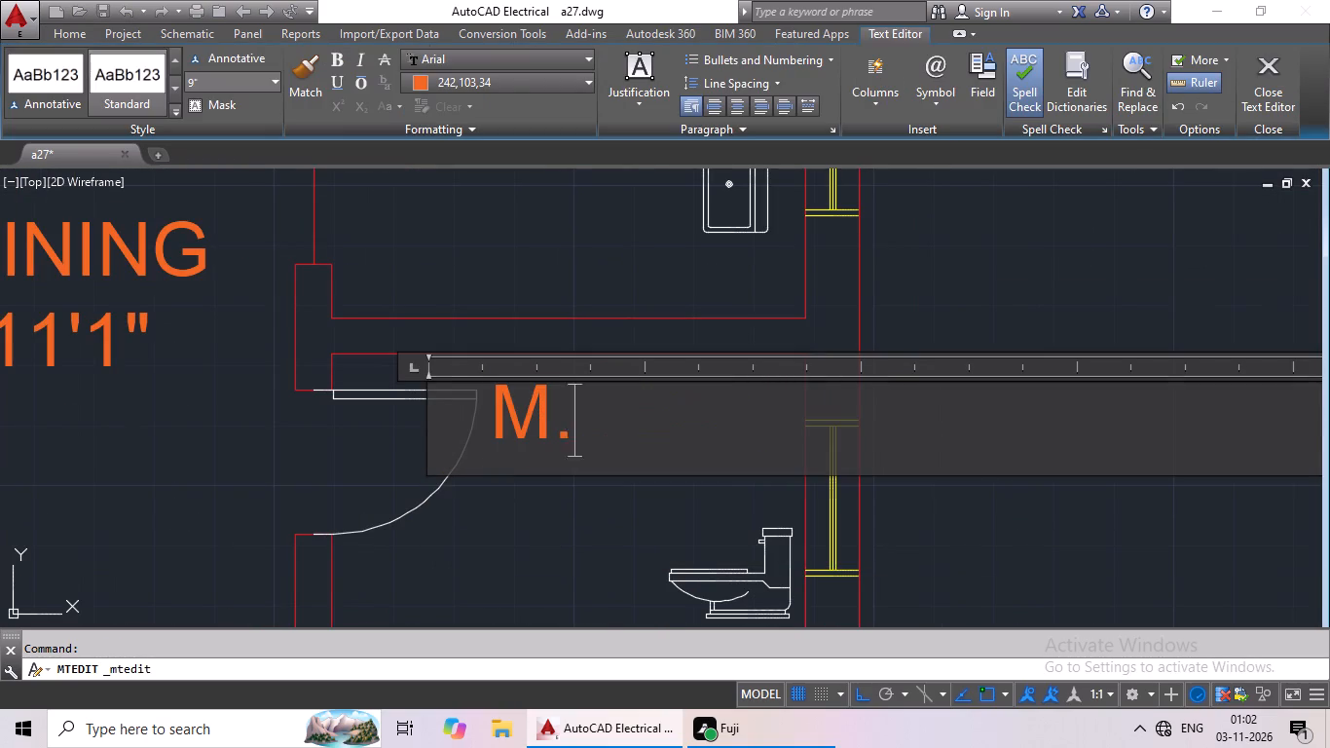
{"action": "type", "text": "TOILET"}
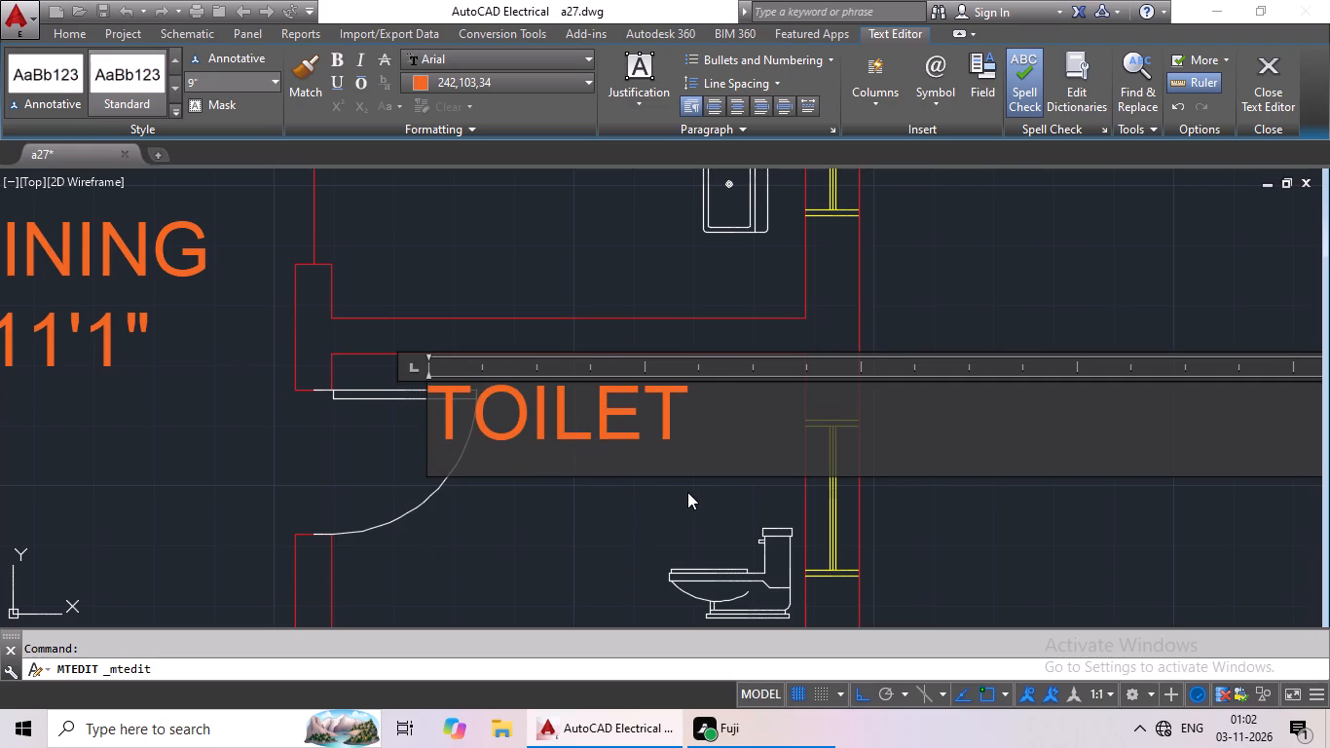
{"action": "key", "text": "Return"}
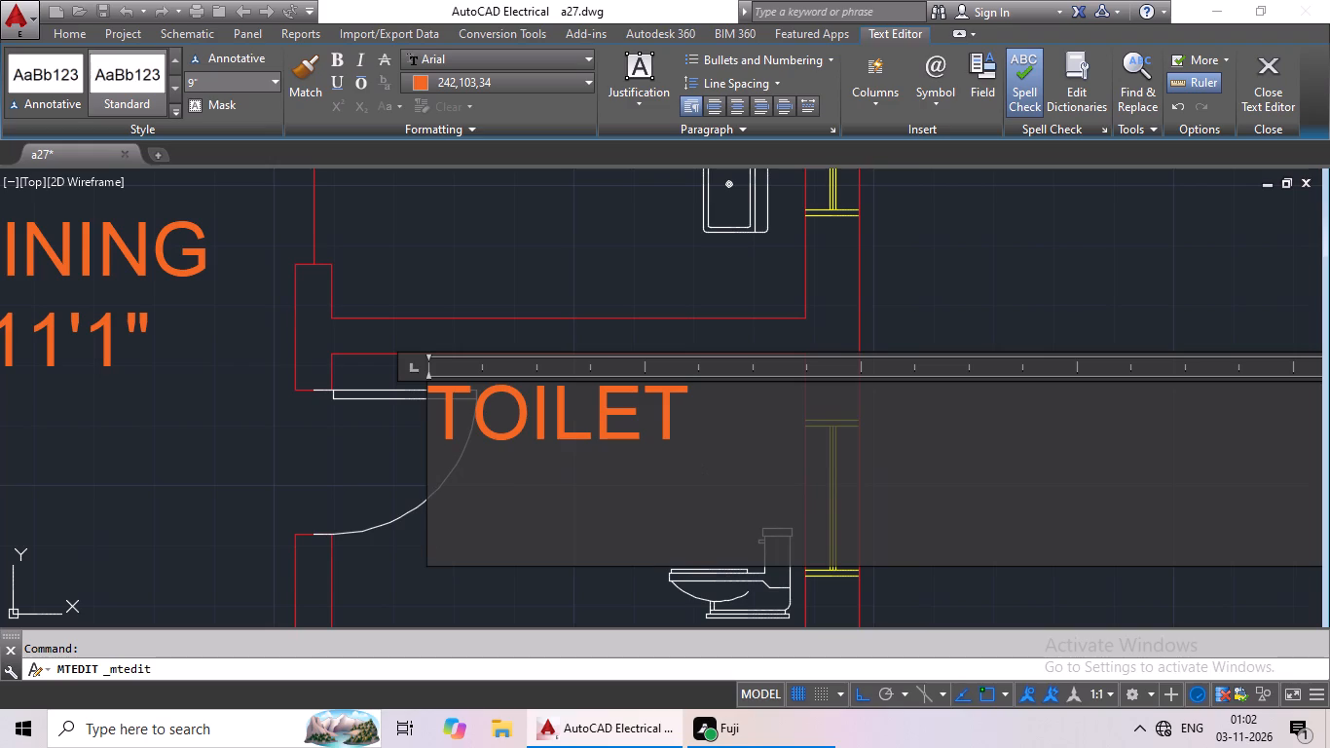
{"action": "type", "text": "7'4"}
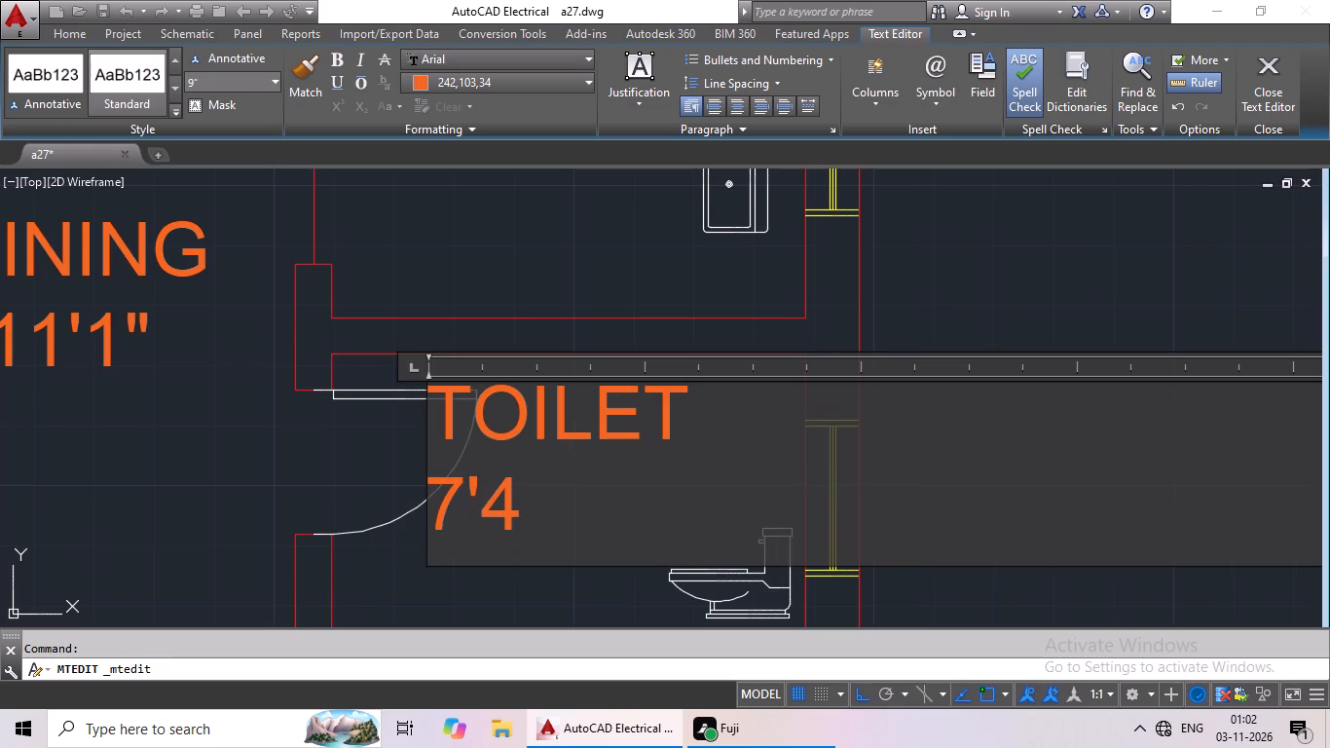
{"action": "key", "text": "BackSpace"}
{"action": "type", "text": "X4'"}
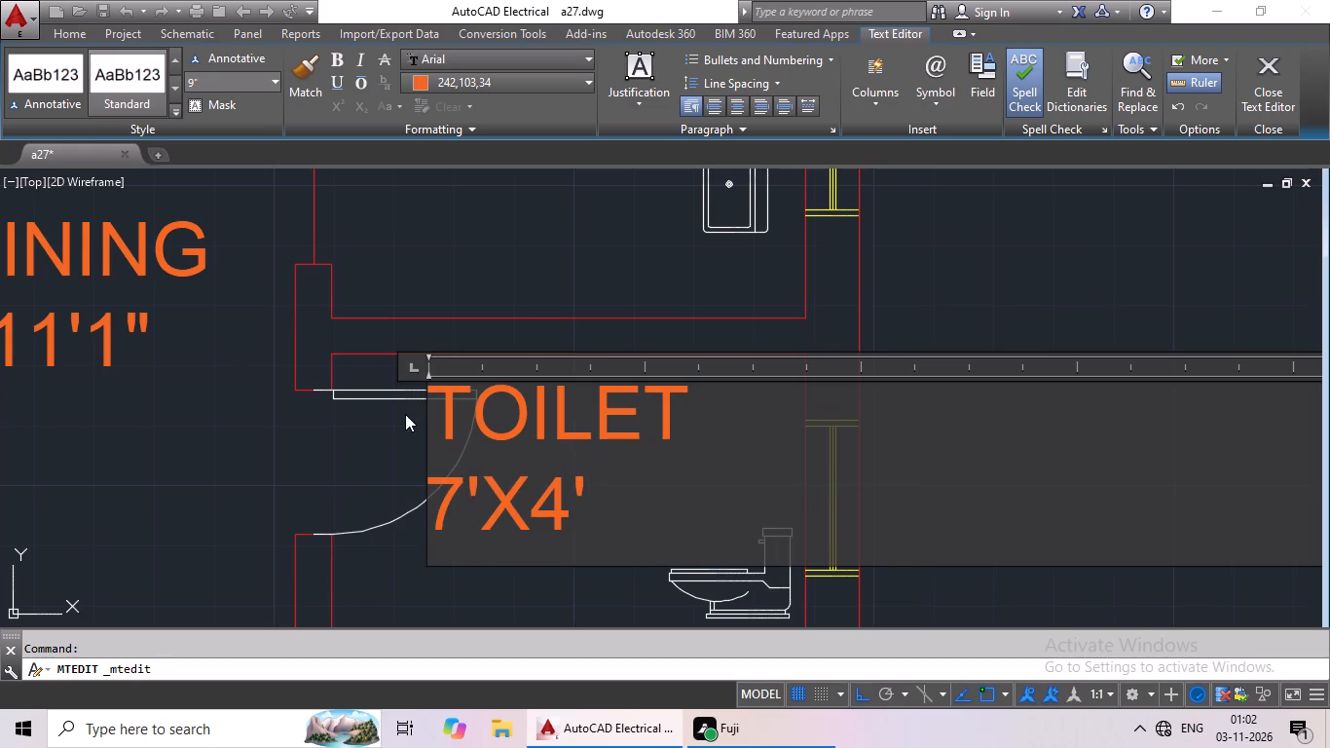
{"action": "left_click", "coordinate": [437, 403]}
{"action": "key", "text": "space"}
{"action": "key", "text": "space"}
{"action": "key", "text": "space"}
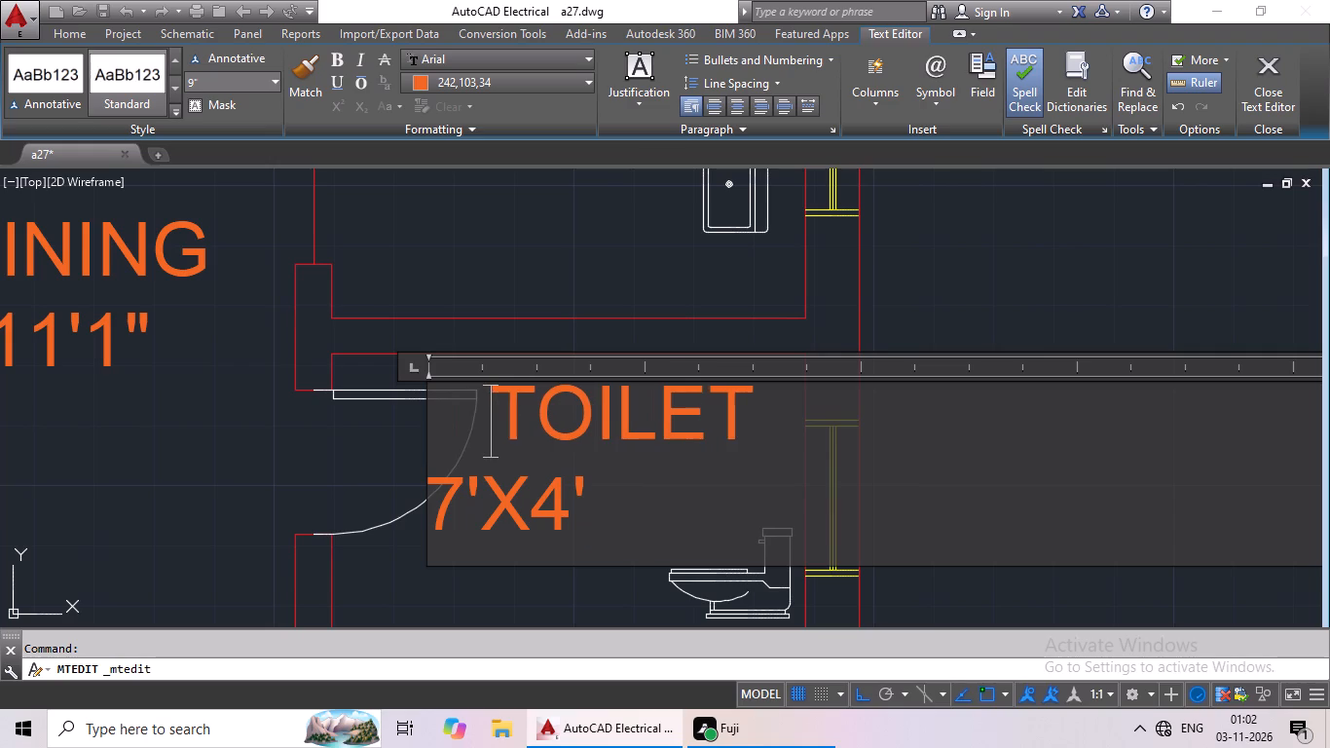
{"action": "key", "text": "space"}
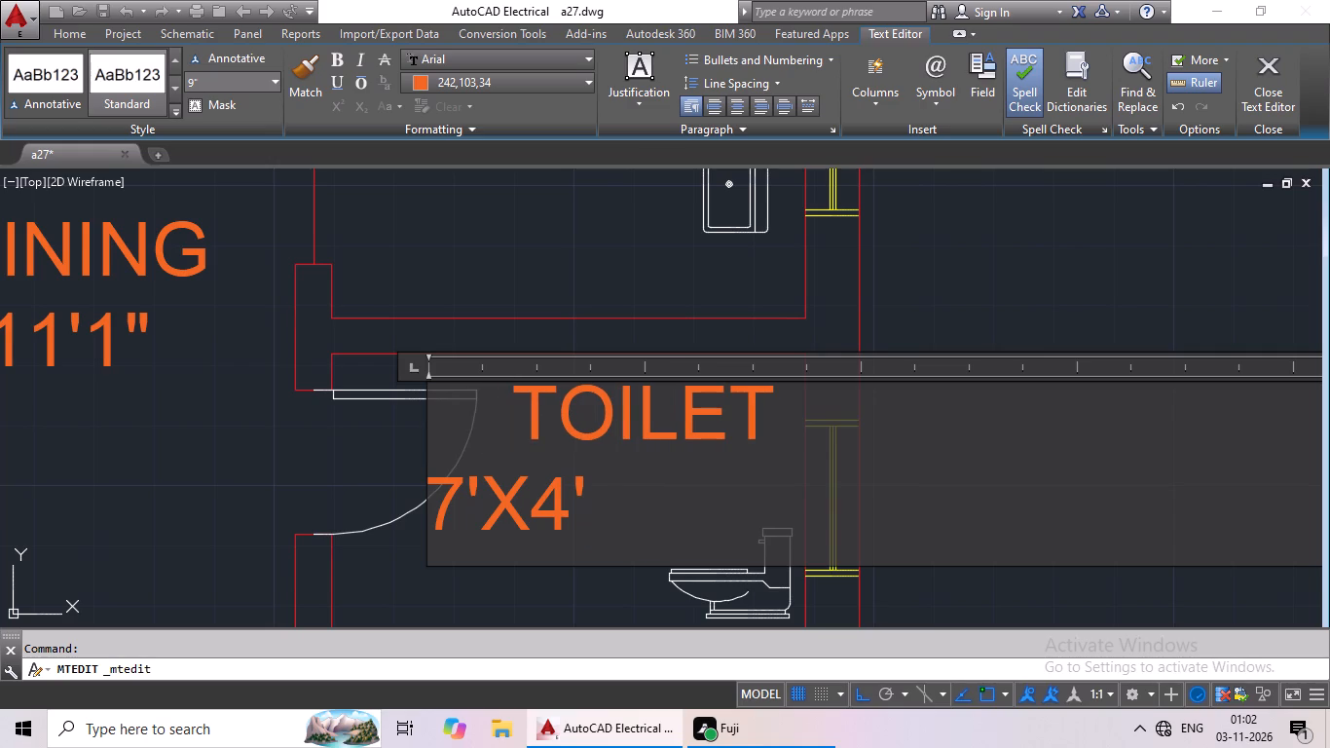
{"action": "left_click", "coordinate": [430, 505]}
{"action": "key", "text": "space"}
{"action": "key", "text": "space"}
{"action": "key", "text": "space"}
{"action": "key", "text": "space"}
{"action": "key", "text": "space"}
{"action": "key", "text": "space"}
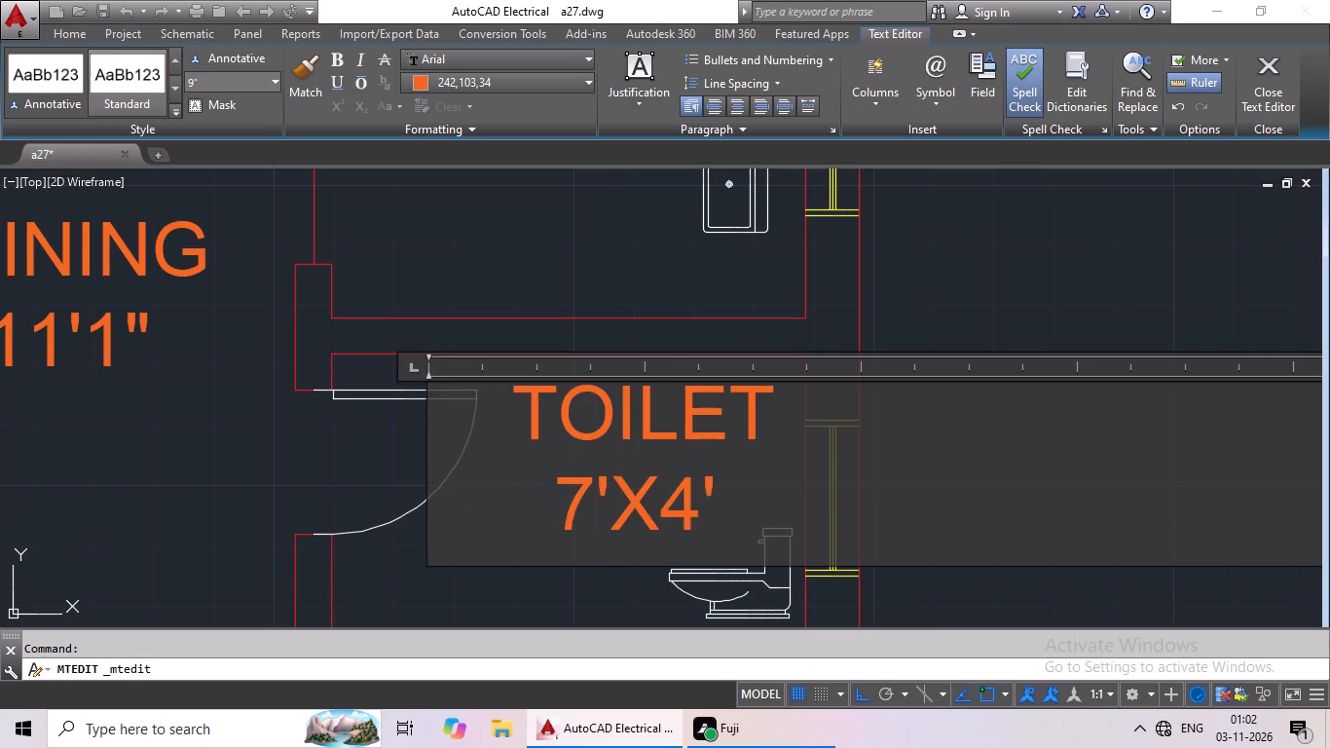
{"action": "key", "text": "space"}
{"action": "left_click", "coordinate": [477, 595]}
Set the size in the M.BED label of the red plan's southwest bedroom to 10'X11', indenting it by three spaces.
{"action": "scroll", "coordinate": [566, 506], "scroll_direction": "down", "scroll_amount": 3}
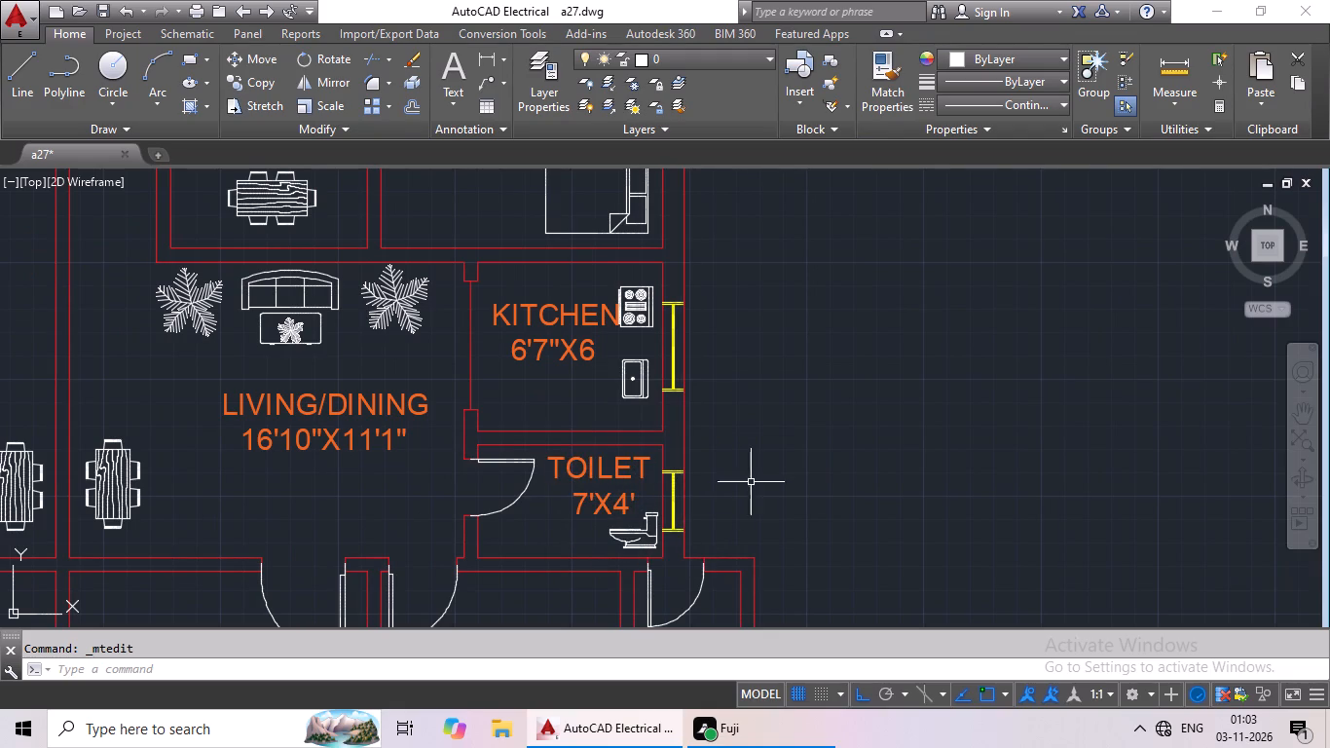
{"action": "scroll", "coordinate": [756, 474], "scroll_direction": "down", "scroll_amount": 1}
{"action": "middle_click_drag", "start_coordinate": [756, 474], "coordinate": [854, 405]}
{"action": "scroll", "coordinate": [837, 419], "scroll_direction": "down", "scroll_amount": 2}
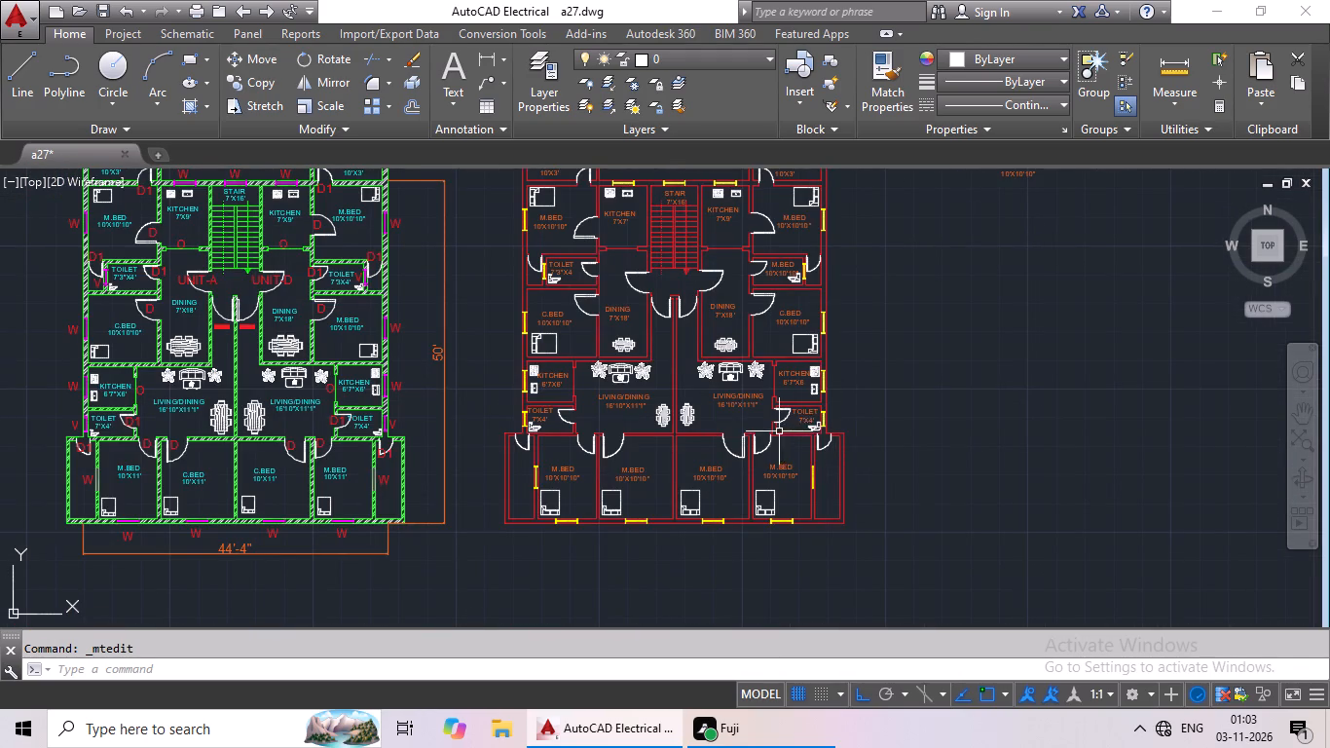
{"action": "double_click", "coordinate": [569, 475]}
{"action": "scroll", "coordinate": [644, 497], "scroll_direction": "up", "scroll_amount": 3}
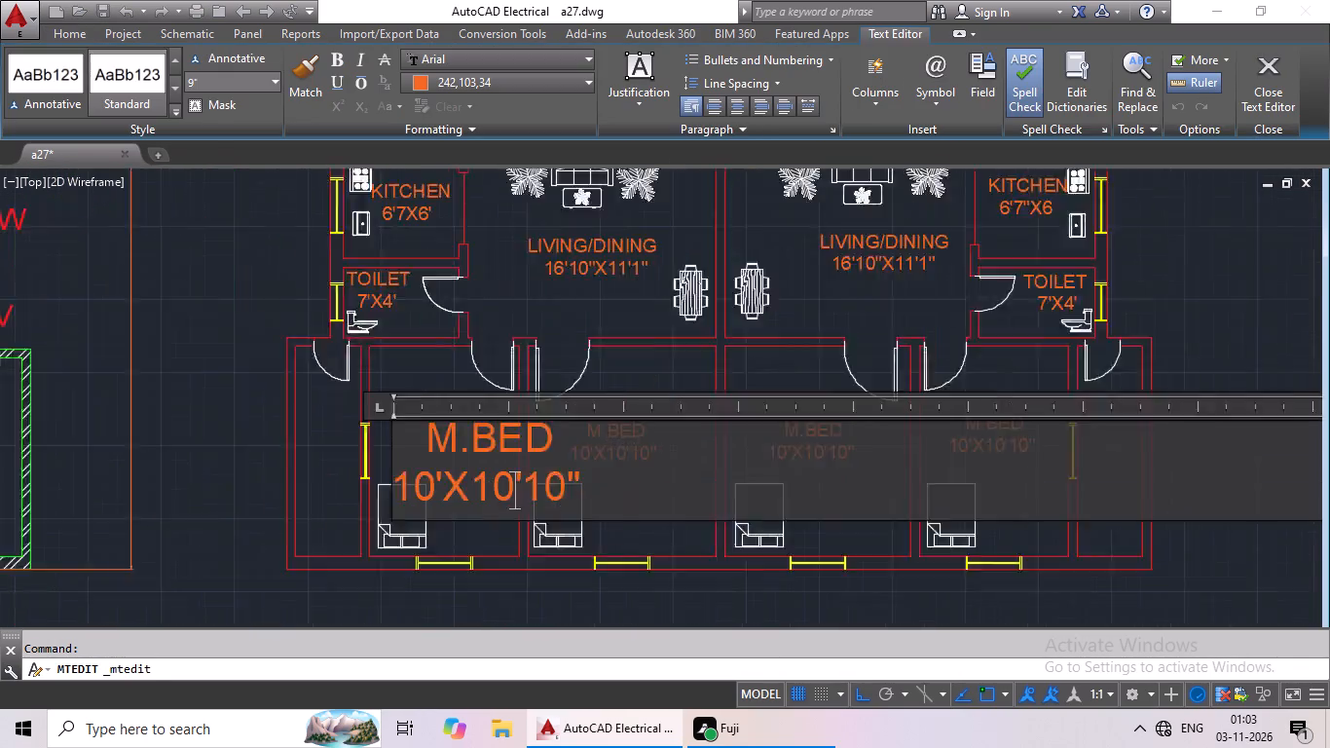
{"action": "left_click", "coordinate": [622, 497]}
{"action": "key", "text": "BackSpace"}
{"action": "key", "text": "BackSpace"}
{"action": "key", "text": "BackSpace"}
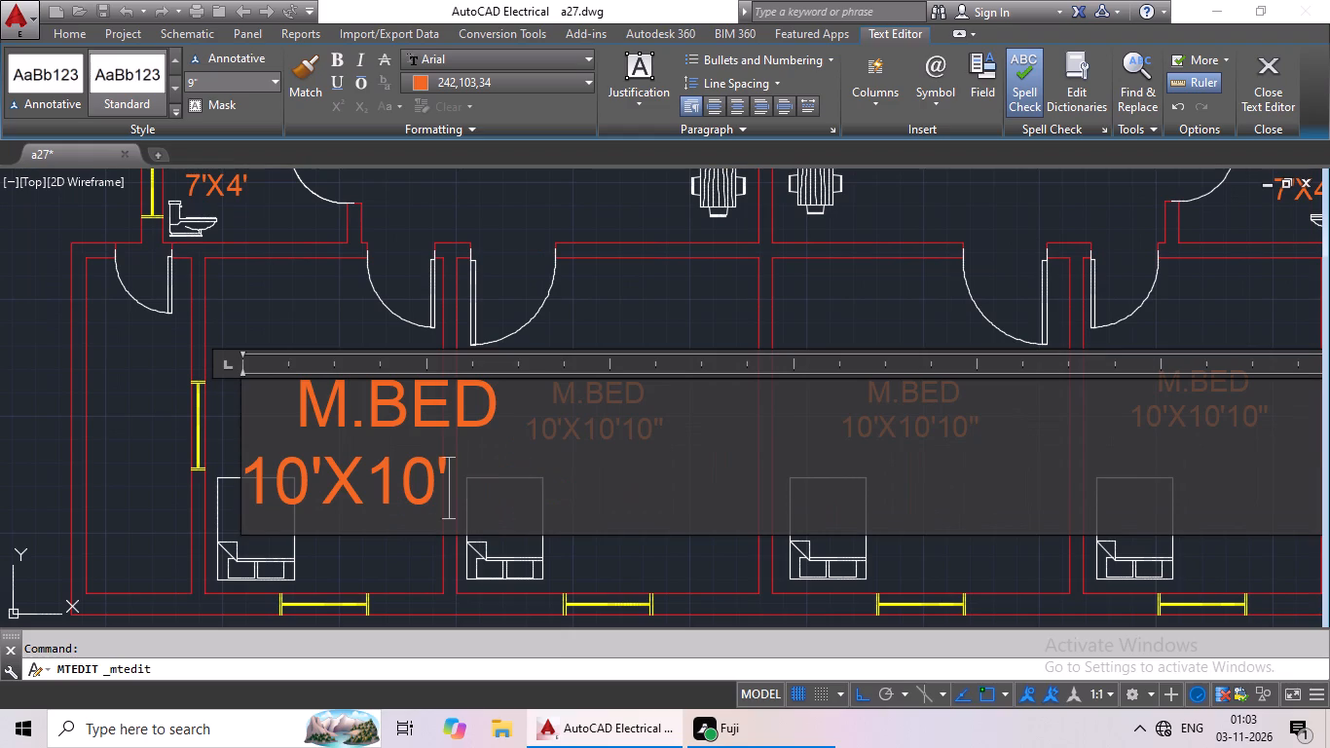
{"action": "key", "text": "BackSpace"}
{"action": "key", "text": "BackSpace"}
{"action": "type", "text": "1'"}
{"action": "left_click", "coordinate": [251, 465]}
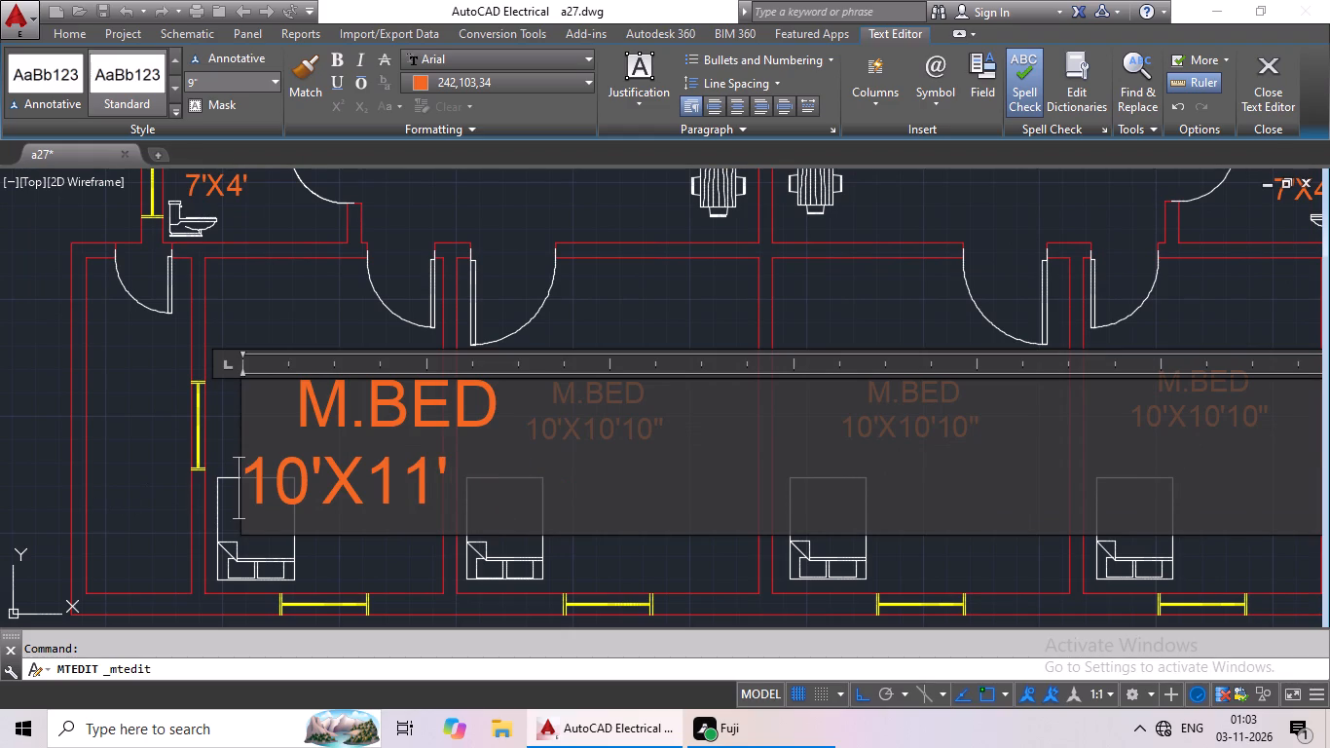
{"action": "key", "text": "space"}
{"action": "key", "text": "space"}
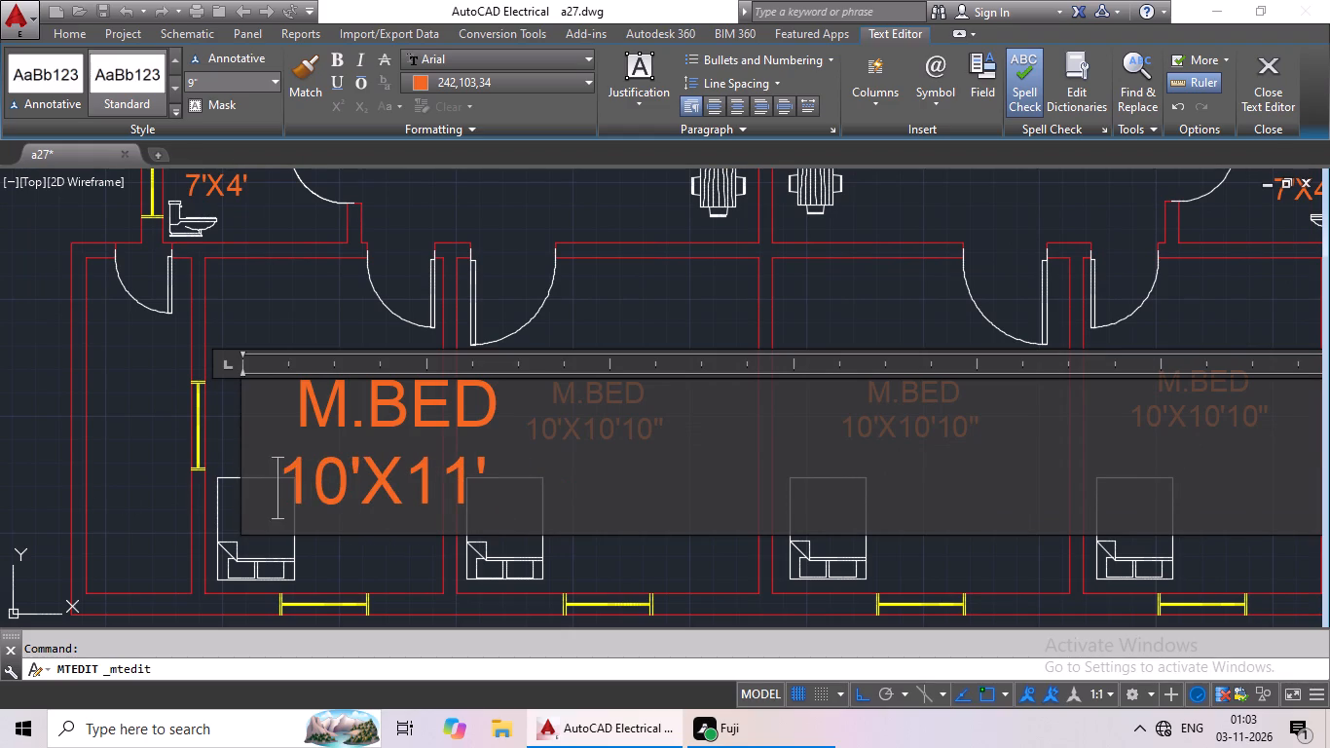
{"action": "key", "text": "space"}
{"action": "left_click", "coordinate": [602, 337]}
Change the label in the red plan's west-central south bedroom to C.BED with 10'X11' beneath, indenting the size by three spaces.
{"action": "scroll", "coordinate": [611, 377], "scroll_direction": "down", "scroll_amount": 2}
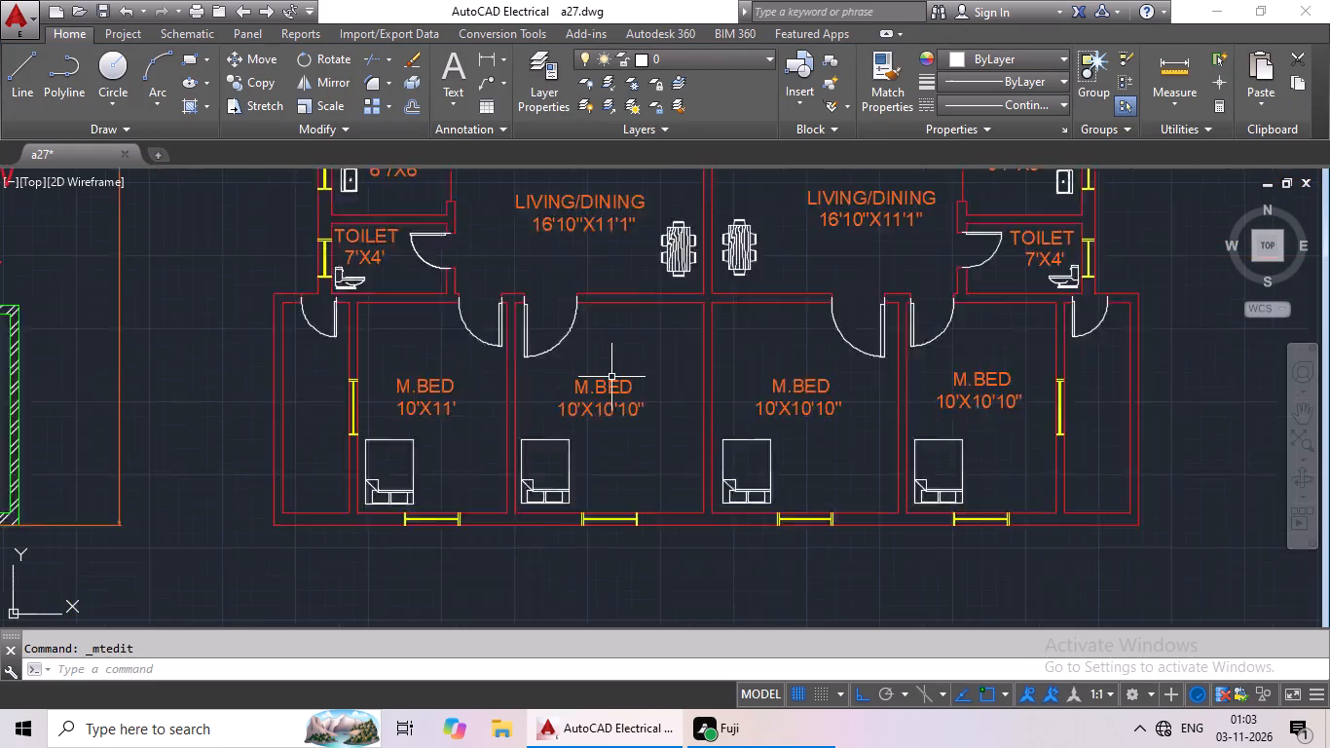
{"action": "scroll", "coordinate": [611, 379], "scroll_direction": "down", "scroll_amount": 1}
{"action": "scroll", "coordinate": [611, 379], "scroll_direction": "up", "scroll_amount": 1}
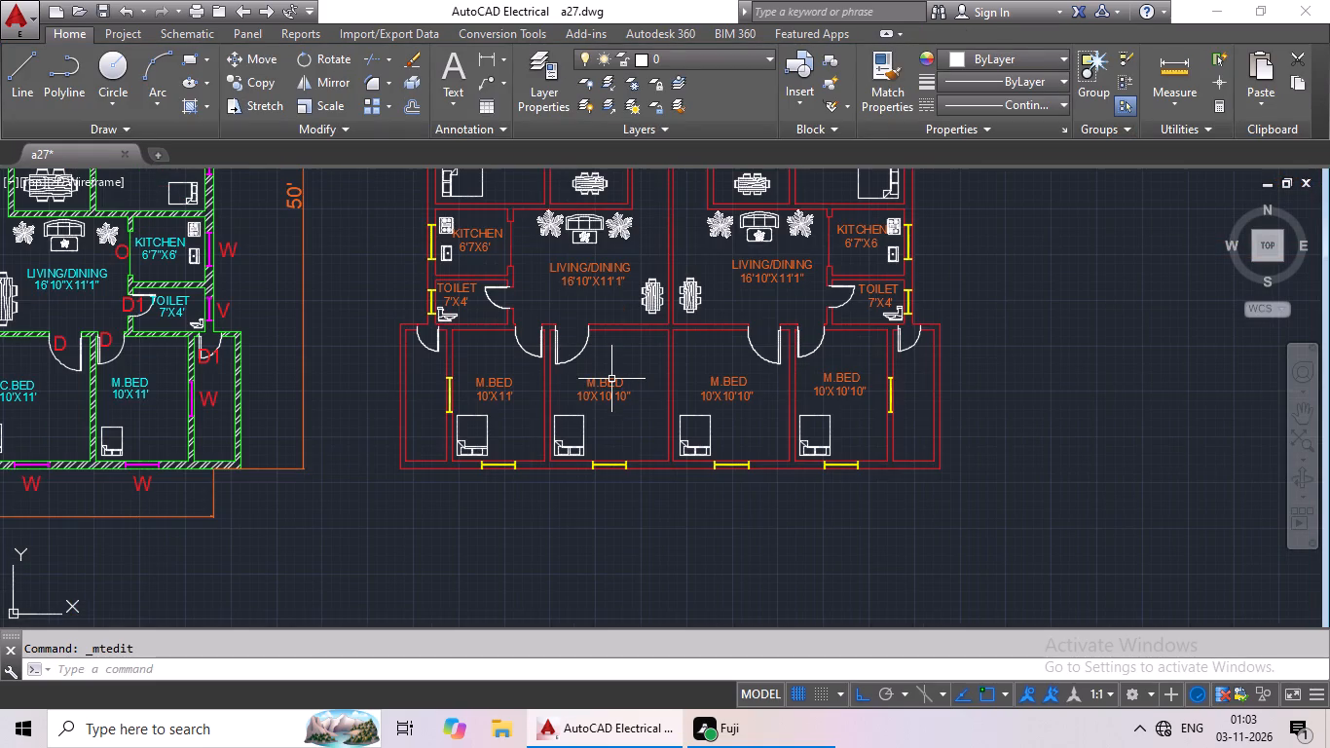
{"action": "double_click", "coordinate": [611, 379]}
{"action": "scroll", "coordinate": [611, 389], "scroll_direction": "down", "scroll_amount": 1}
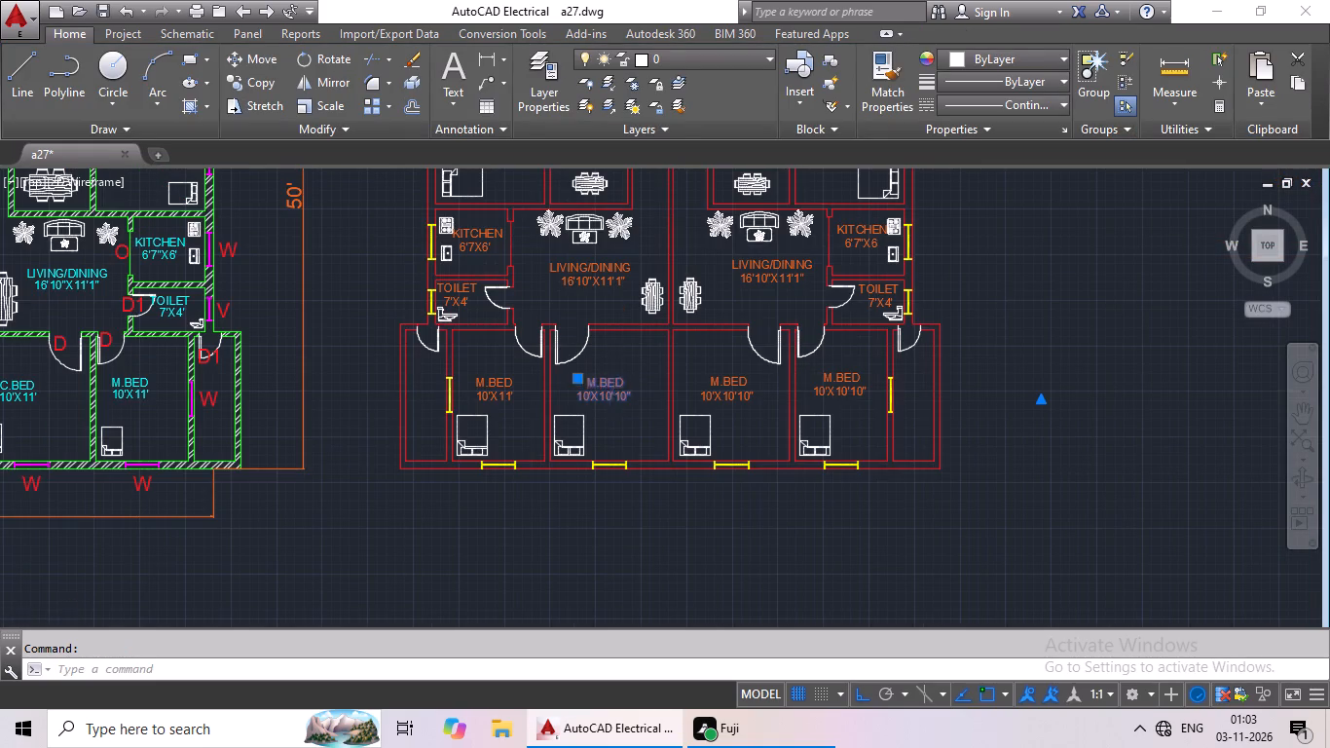
{"action": "scroll", "coordinate": [611, 389], "scroll_direction": "up", "scroll_amount": 1}
{"action": "double_click", "coordinate": [610, 382]}
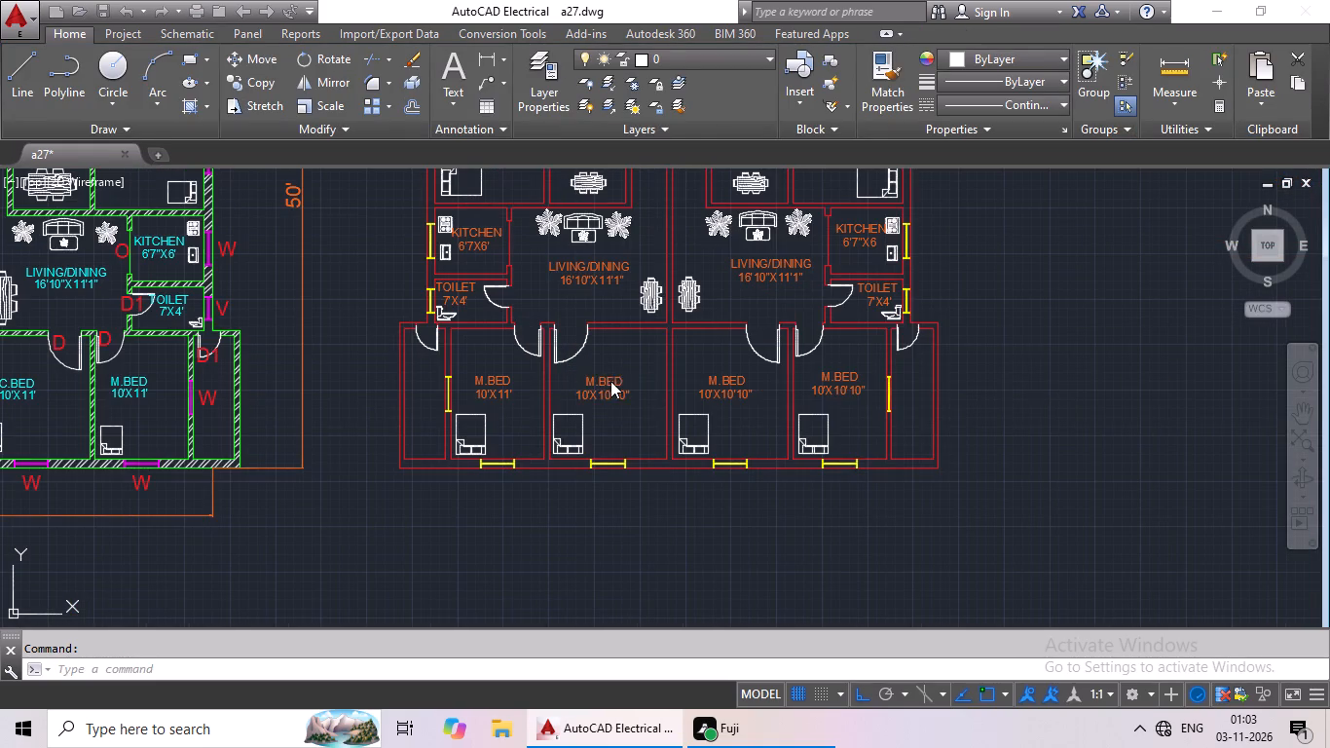
{"action": "scroll", "coordinate": [633, 388], "scroll_direction": "up", "scroll_amount": 3}
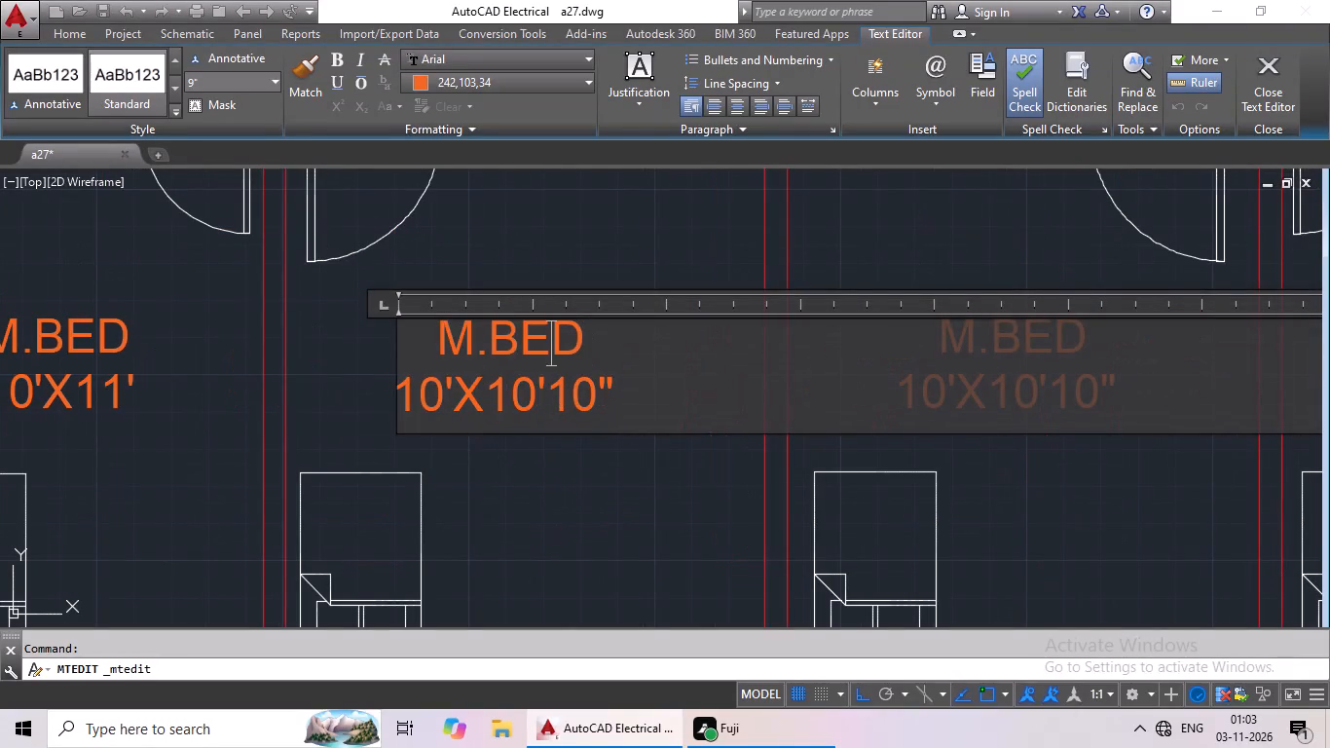
{"action": "left_click", "coordinate": [472, 336]}
{"action": "key", "text": "BackSpace"}
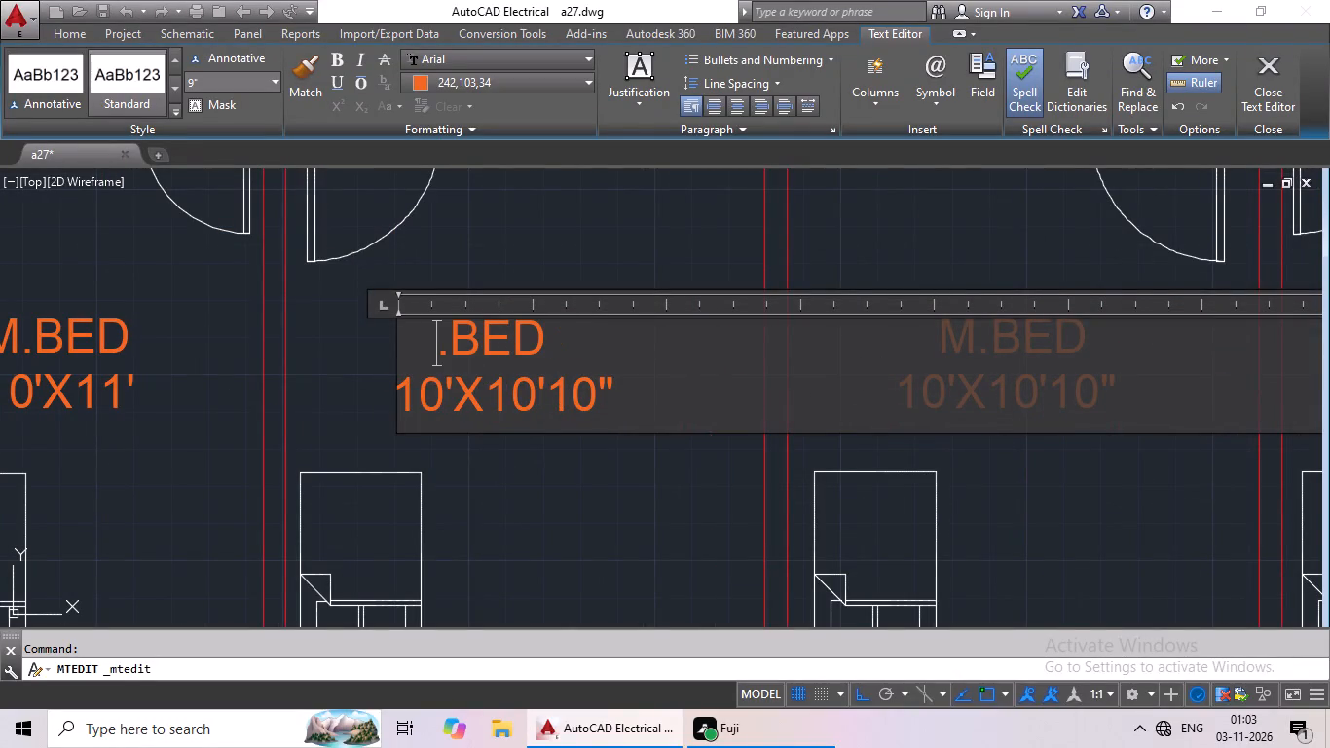
{"action": "key", "text": "shift+c"}
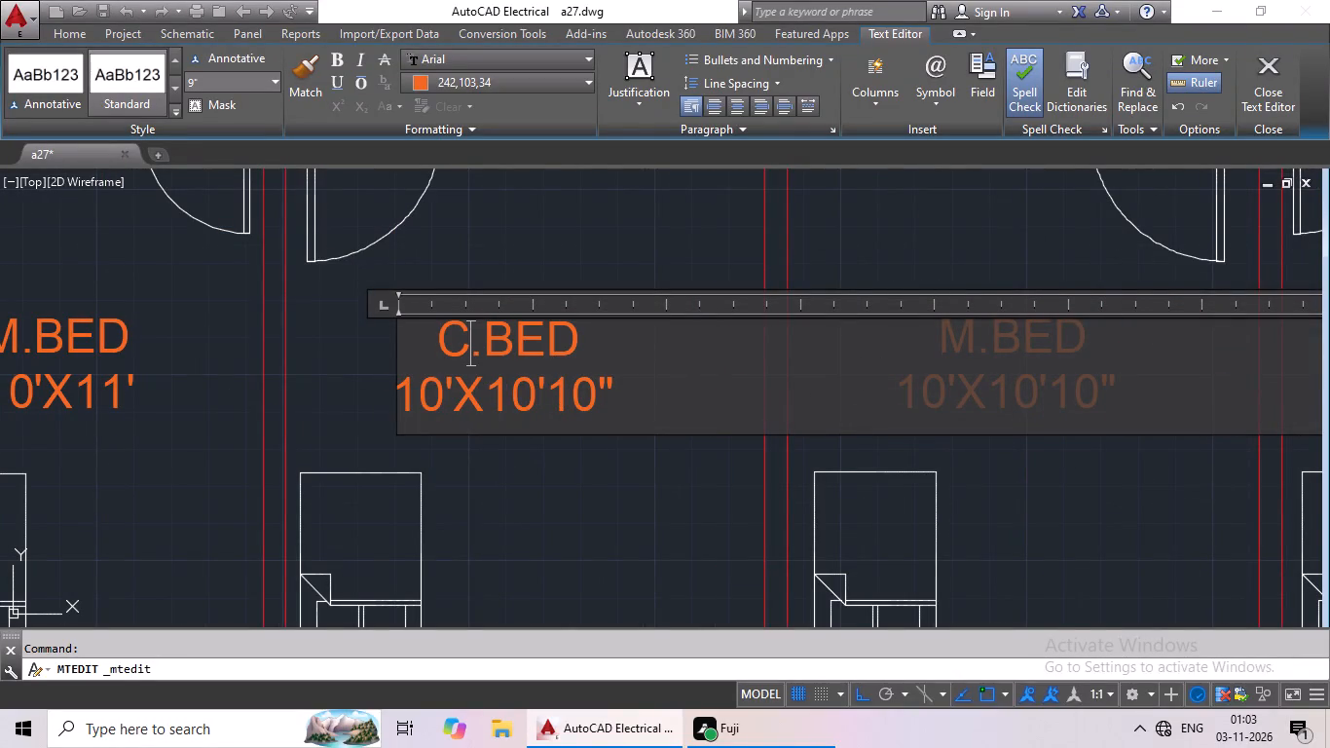
{"action": "left_click", "coordinate": [641, 398]}
{"action": "key", "text": "BackSpace"}
{"action": "key", "text": "BackSpace"}
{"action": "key", "text": "BackSpace"}
{"action": "key", "text": "BackSpace"}
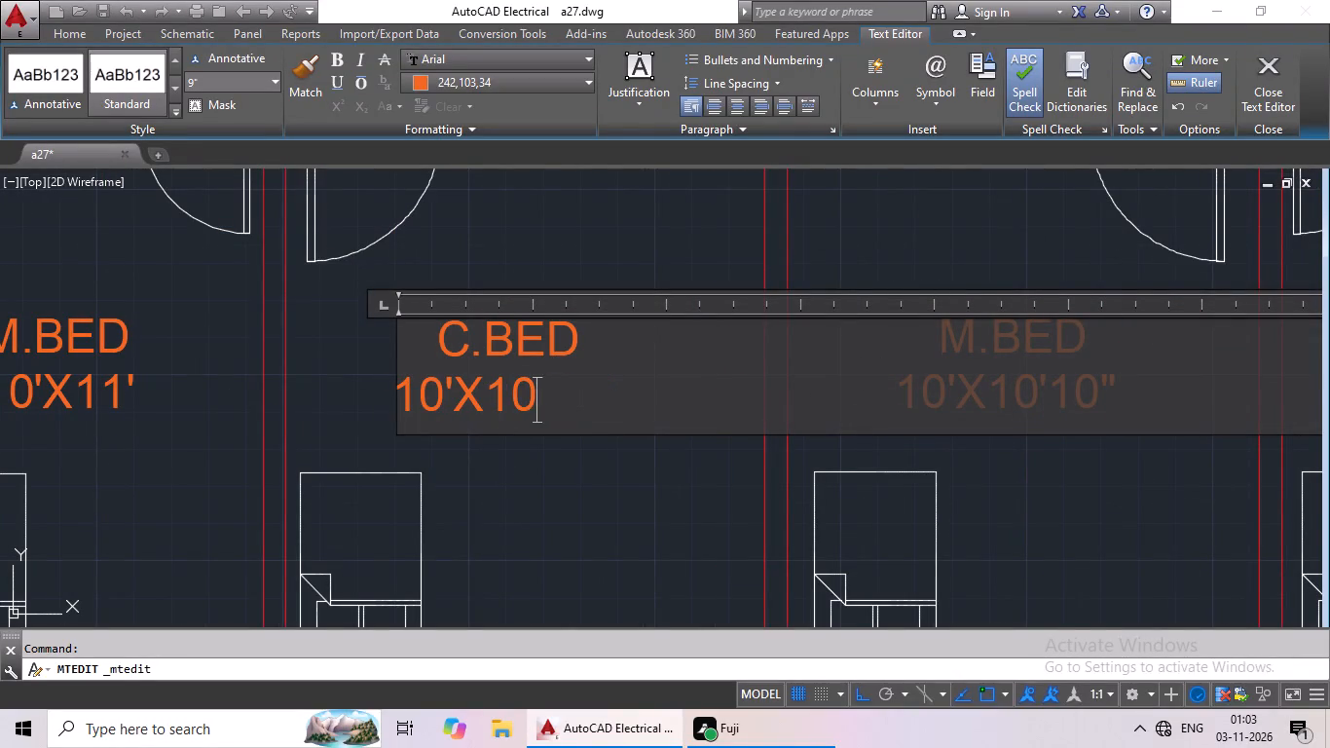
{"action": "key", "text": "BackSpace"}
{"action": "type", "text": "1'"}
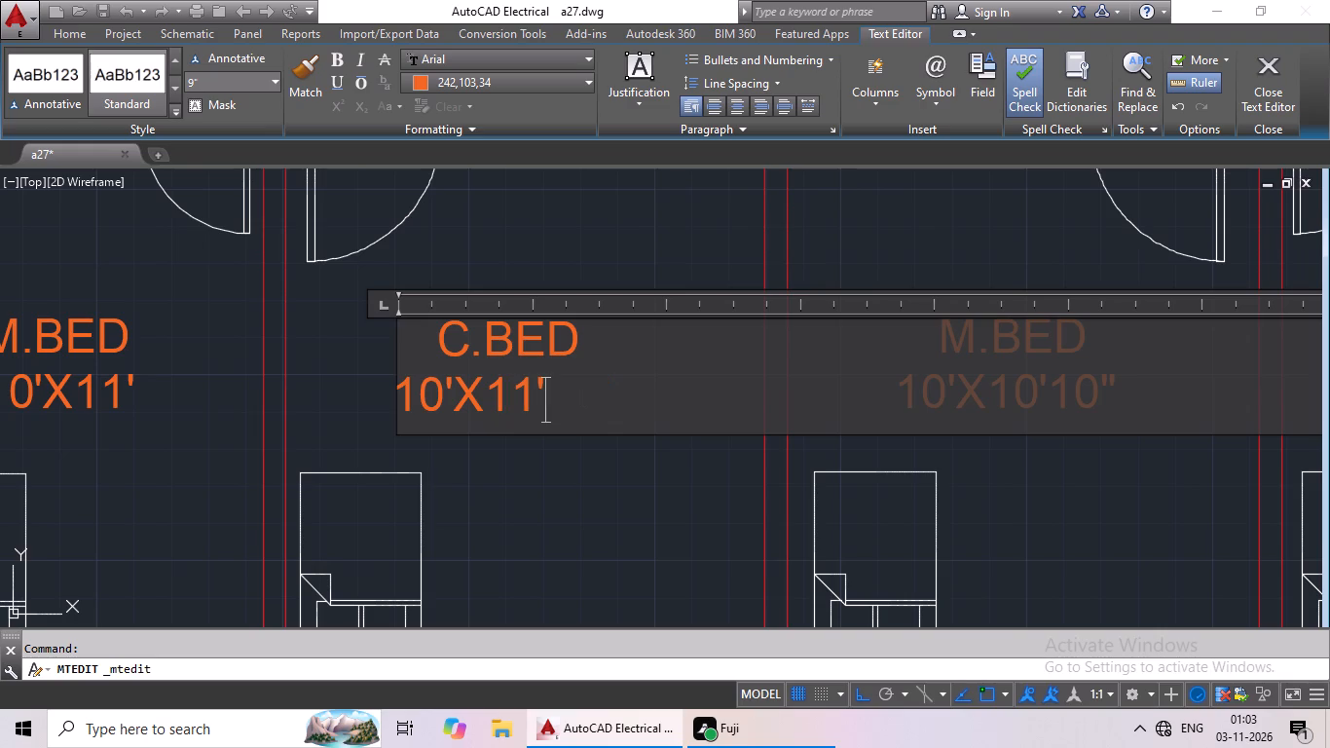
{"action": "left_click", "coordinate": [402, 396]}
{"action": "key", "text": "space"}
{"action": "key", "text": "space"}
{"action": "key", "text": "space"}
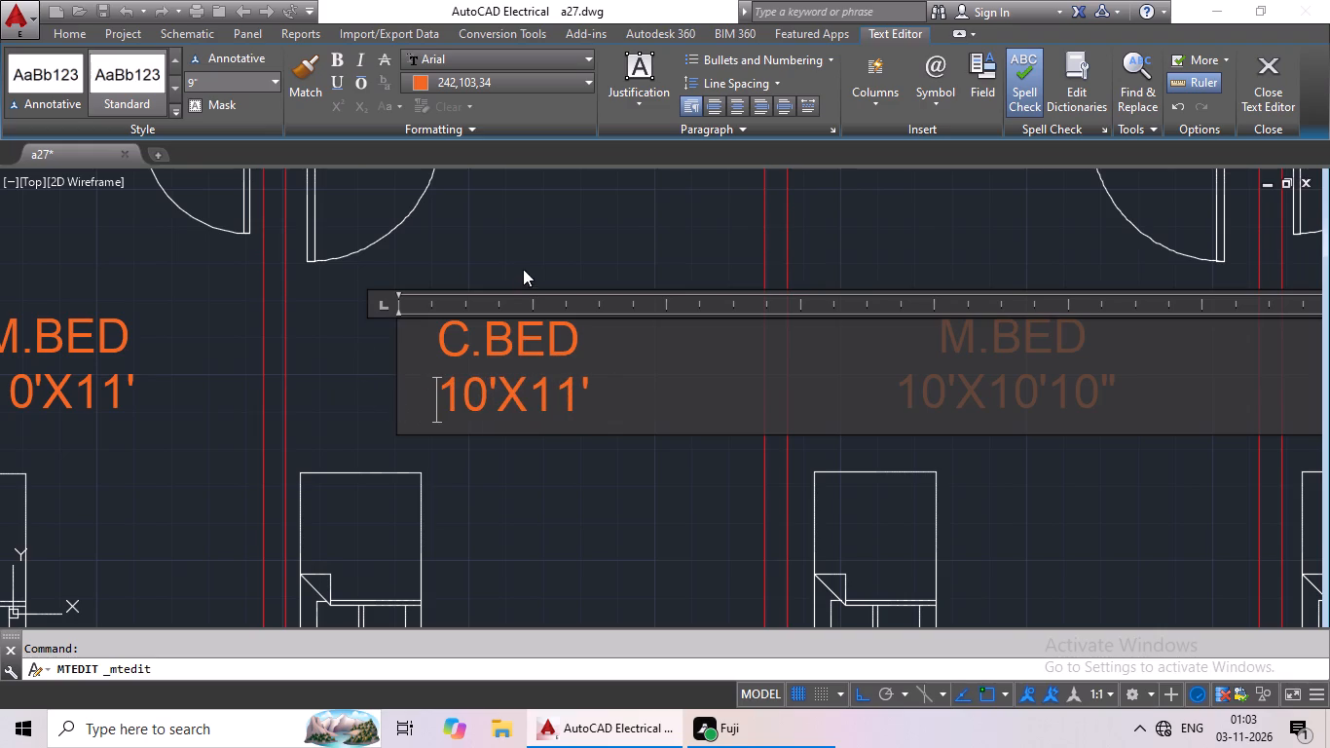
{"action": "left_click", "coordinate": [536, 247]}
Change the label in the red plan's east-central south bedroom to C.BED with 10'X11' beneath, indenting the size by three spaces.
{"action": "scroll", "coordinate": [577, 280], "scroll_direction": "down", "scroll_amount": 5}
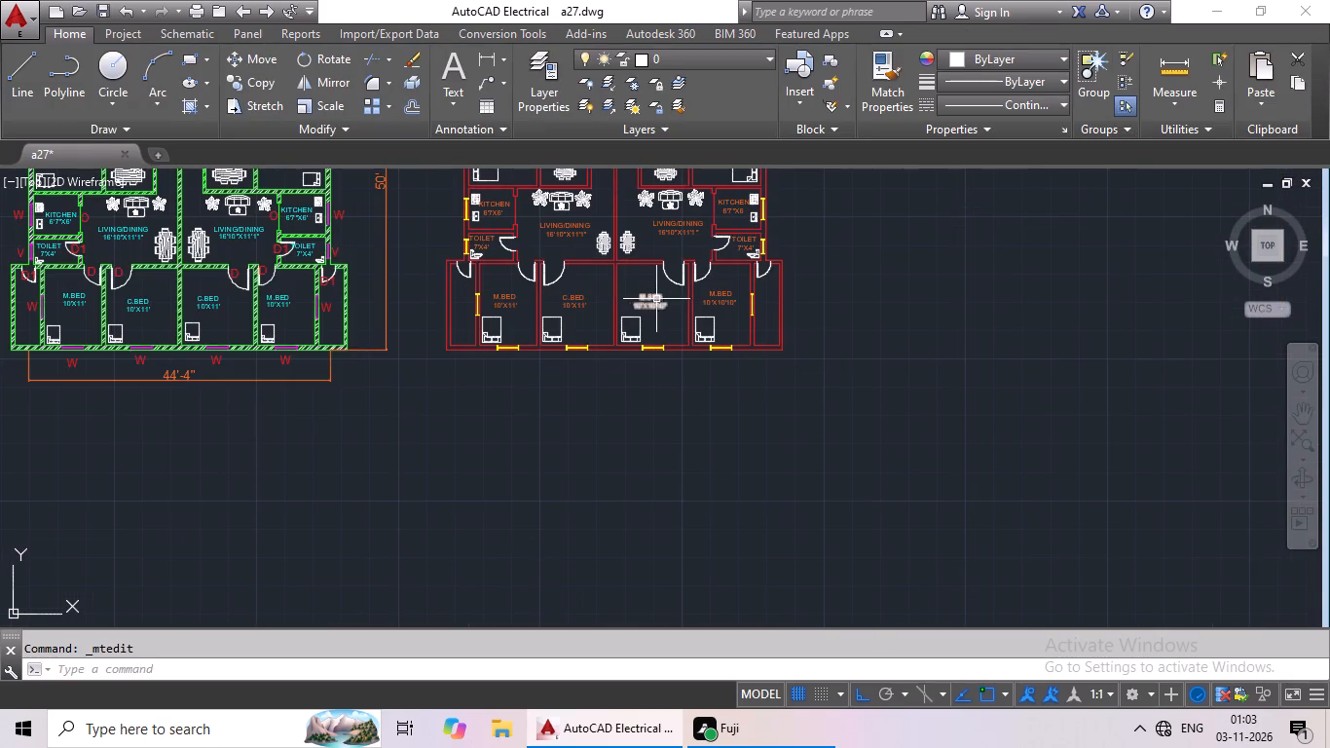
{"action": "scroll", "coordinate": [660, 292], "scroll_direction": "up", "scroll_amount": 4}
{"action": "double_click", "coordinate": [639, 298]}
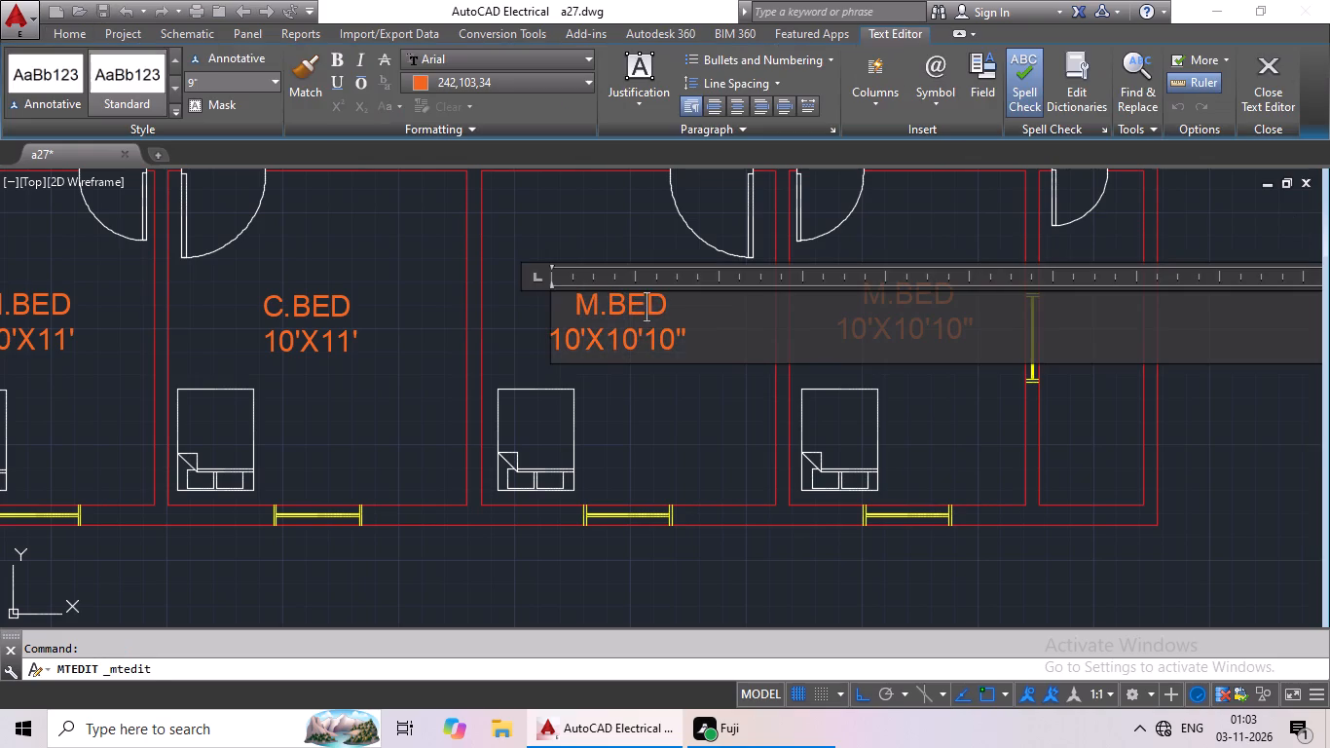
{"action": "left_click", "coordinate": [601, 302]}
{"action": "key", "text": "BackSpace"}
{"action": "key", "text": "shift+c"}
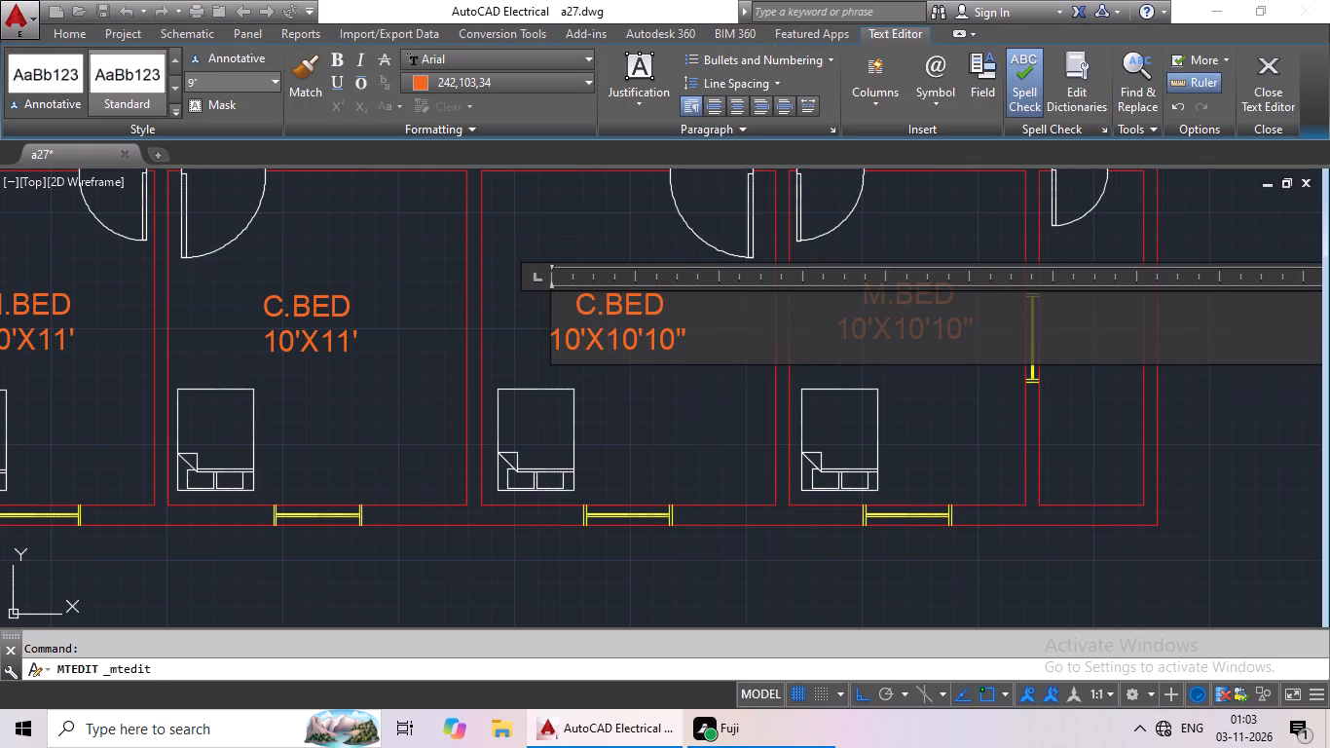
{"action": "left_click", "coordinate": [698, 334]}
{"action": "key", "text": "BackSpace"}
{"action": "key", "text": "BackSpace"}
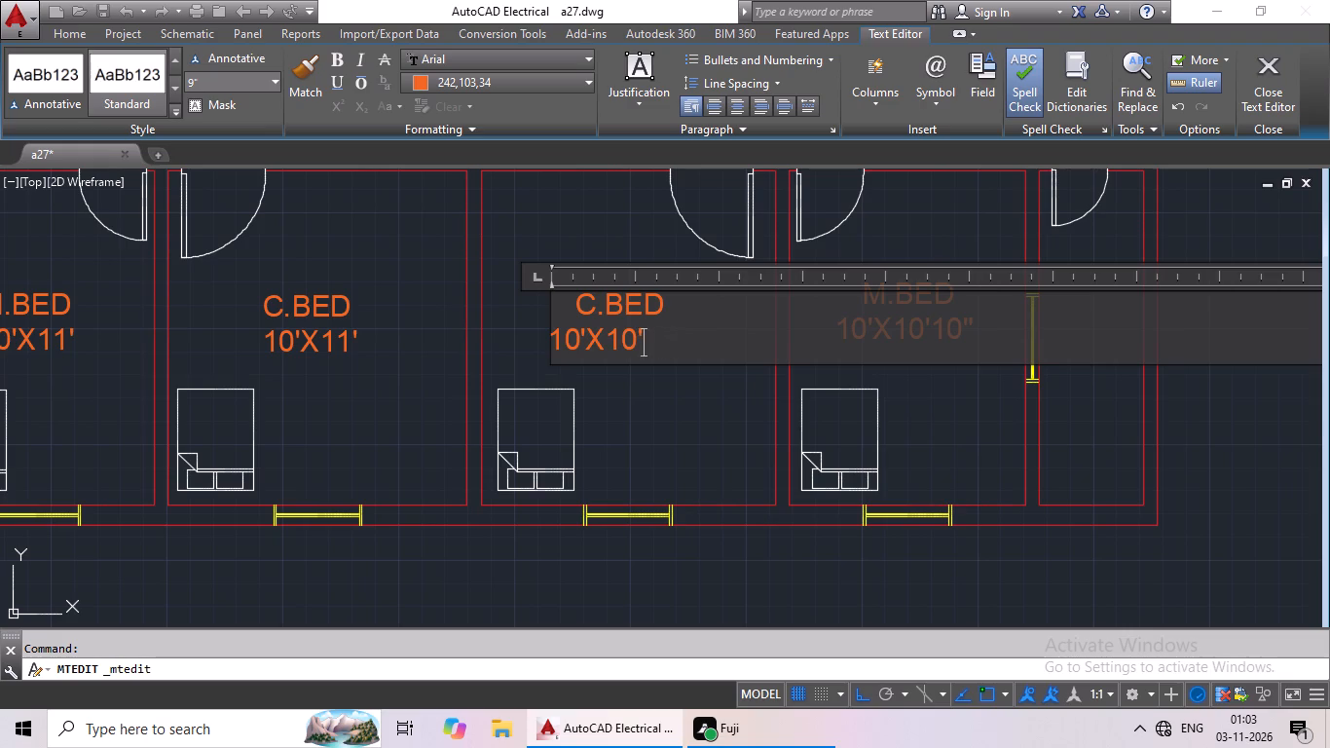
{"action": "key", "text": "BackSpace"}
{"action": "key", "text": "BackSpace"}
{"action": "key", "text": "BackSpace"}
{"action": "key", "text": "1"}
{"action": "key", "text": "apostrophe"}
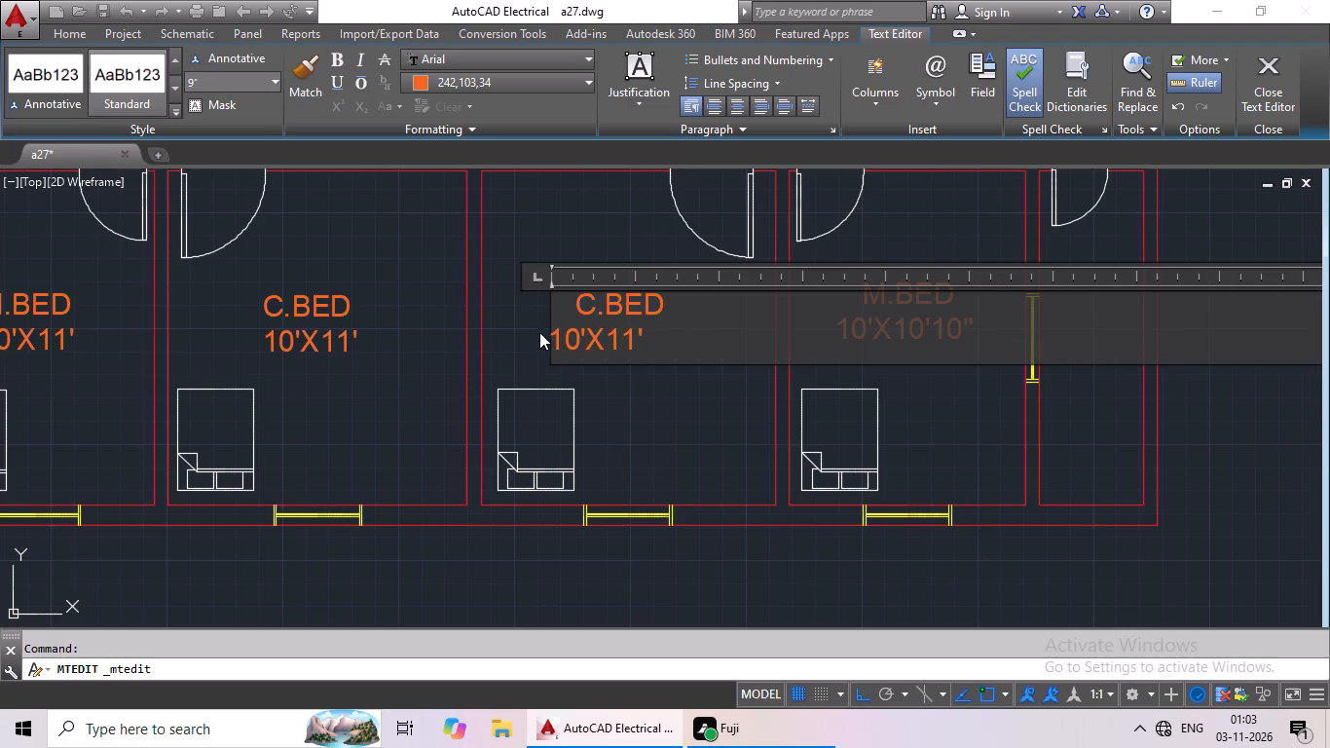
{"action": "left_click", "coordinate": [551, 329]}
{"action": "key", "text": "space"}
{"action": "key", "text": "space"}
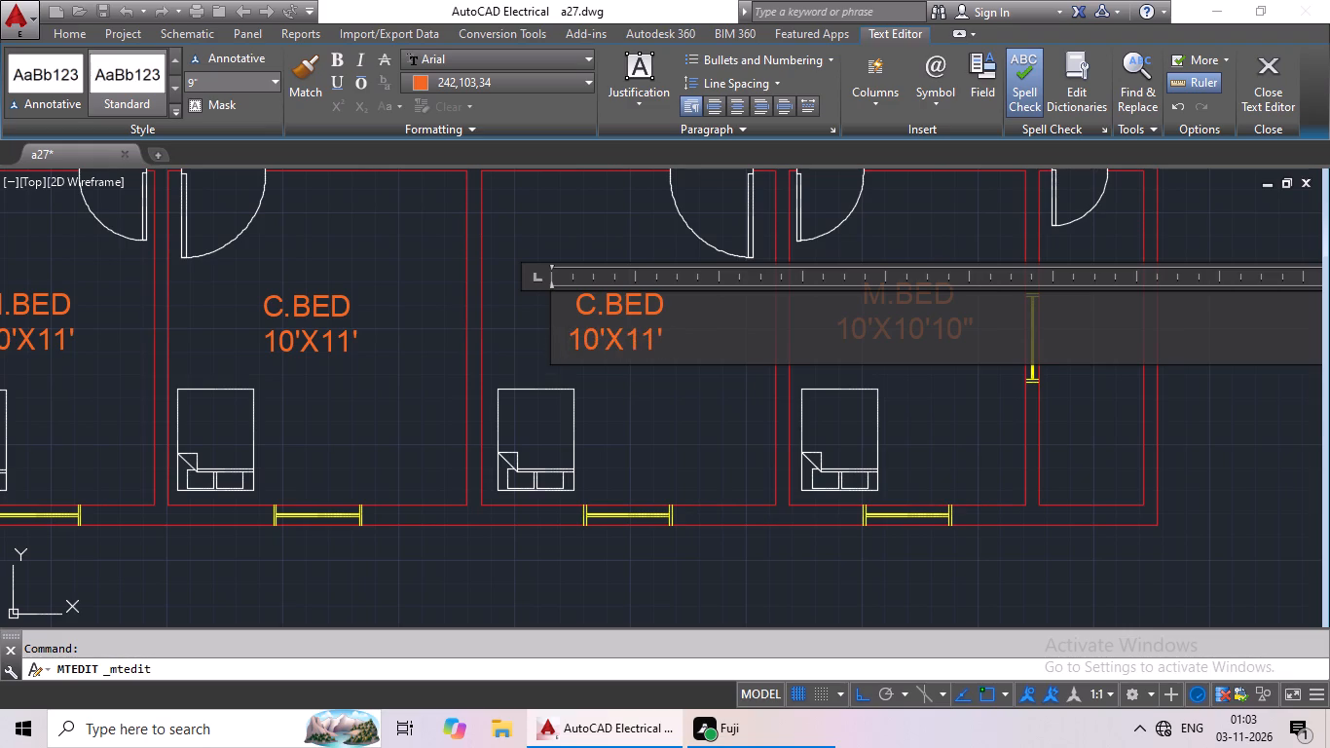
{"action": "key", "text": "space"}
{"action": "left_click", "coordinate": [606, 238]}
Set the size in the M.BED label of the red plan's southeast bedroom to 10'X11', indenting it by two spaces.
{"action": "scroll", "coordinate": [630, 274], "scroll_direction": "down", "scroll_amount": 3}
{"action": "middle_click_drag", "start_coordinate": [635, 269], "coordinate": [533, 283]}
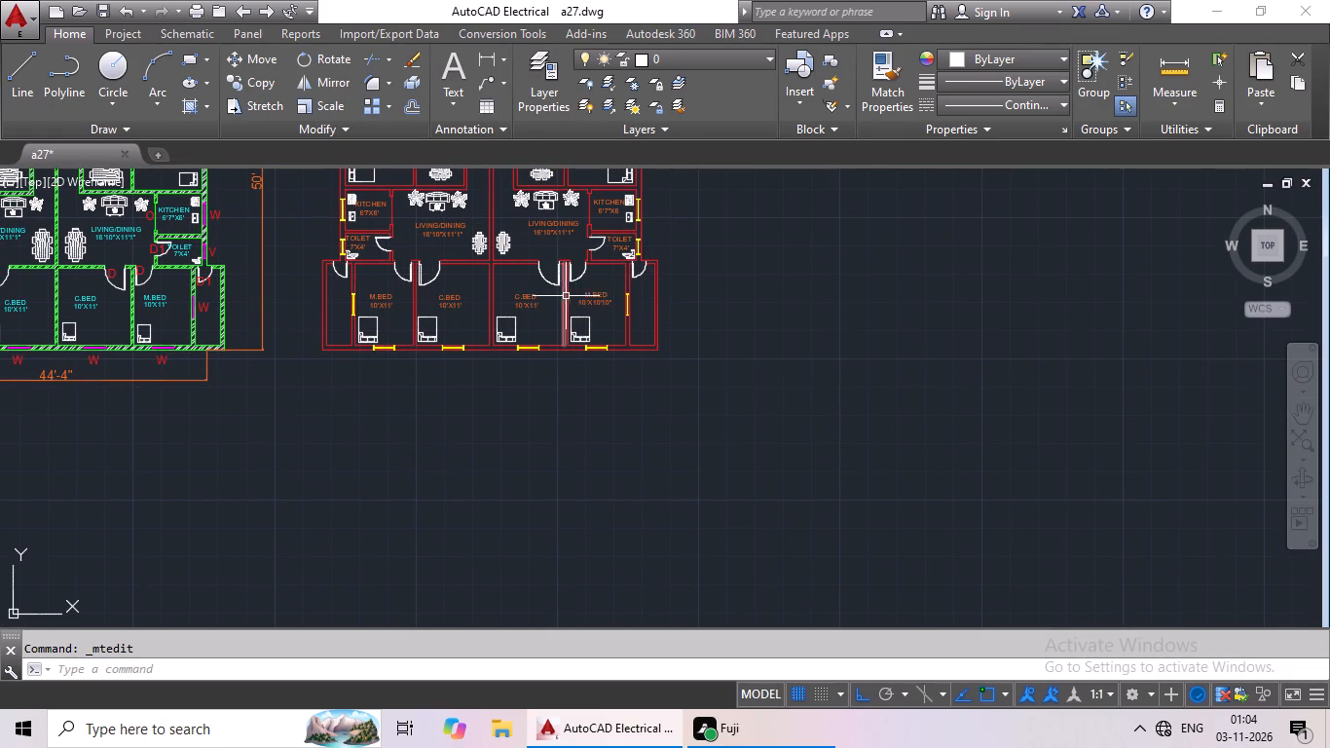
{"action": "scroll", "coordinate": [598, 301], "scroll_direction": "up", "scroll_amount": 1}
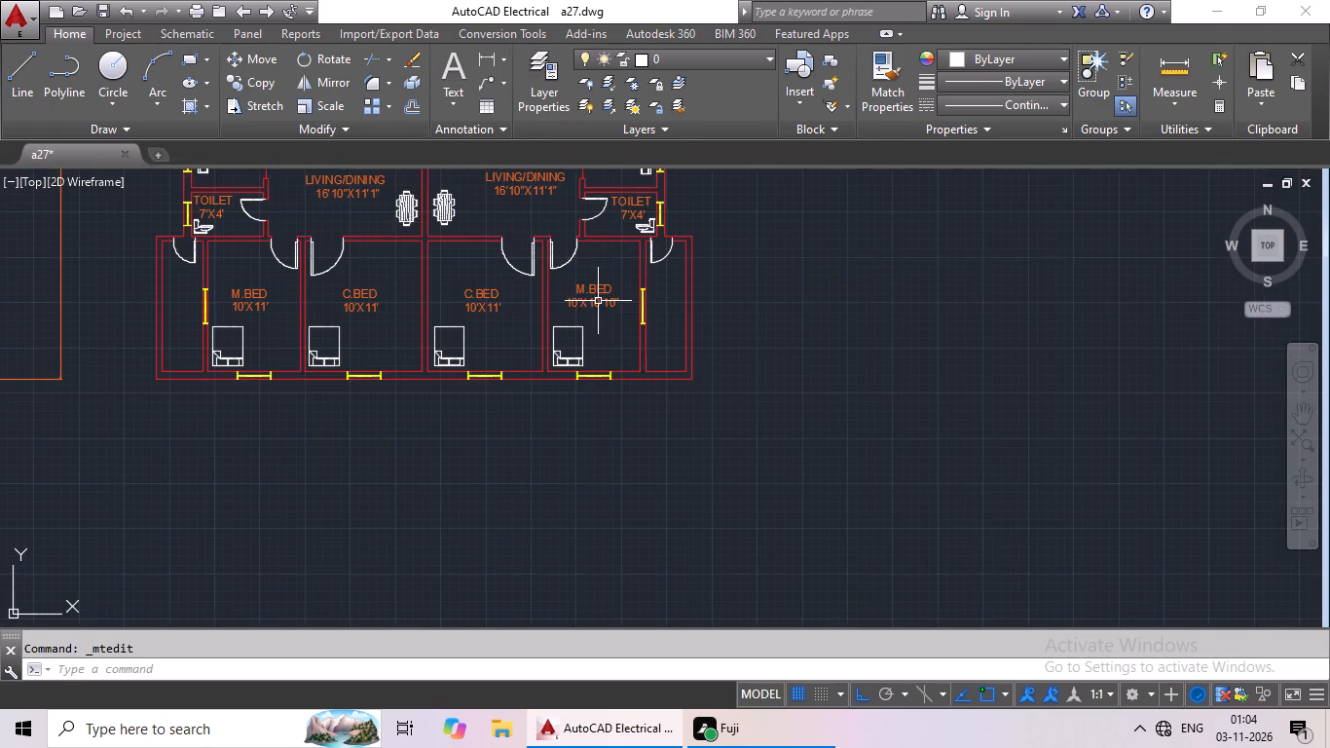
{"action": "double_click", "coordinate": [601, 298]}
{"action": "scroll", "coordinate": [603, 297], "scroll_direction": "up", "scroll_amount": 4}
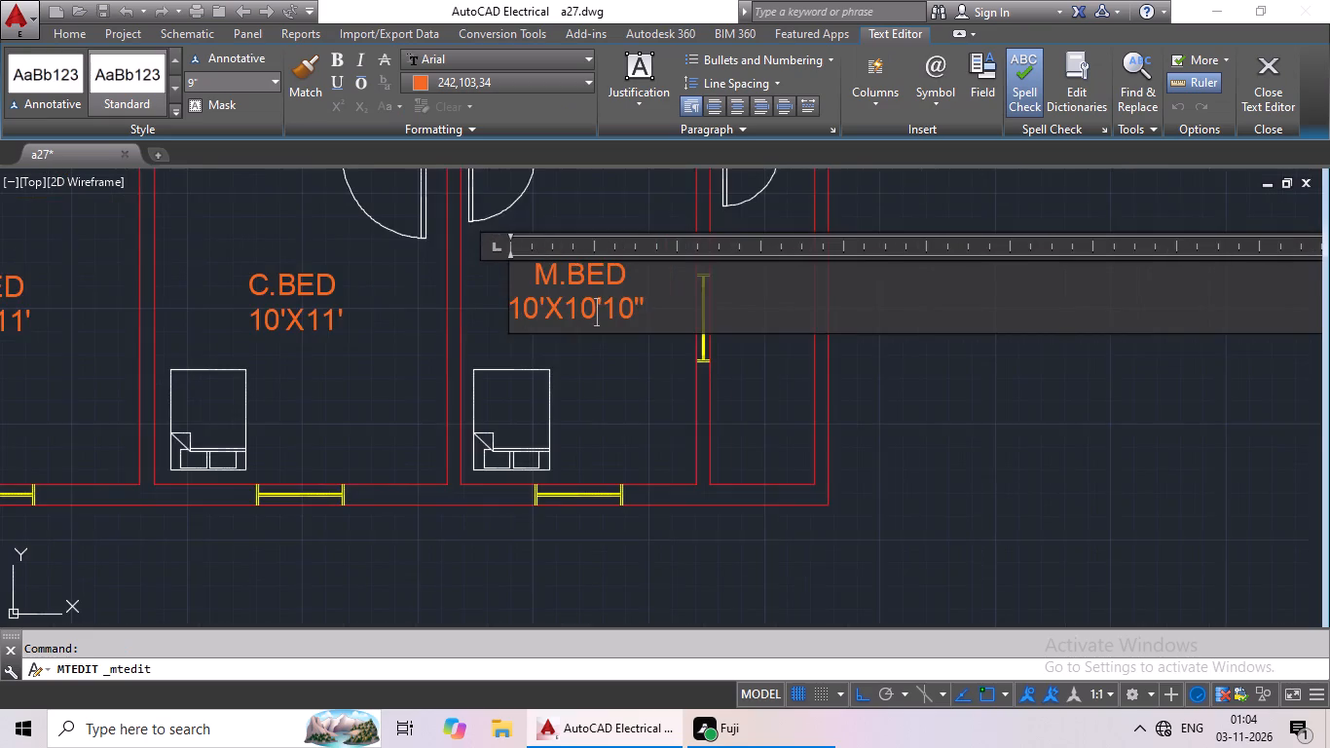
{"action": "scroll", "coordinate": [624, 302], "scroll_direction": "up", "scroll_amount": 3}
{"action": "left_click", "coordinate": [732, 317]}
{"action": "key", "text": "BackSpace"}
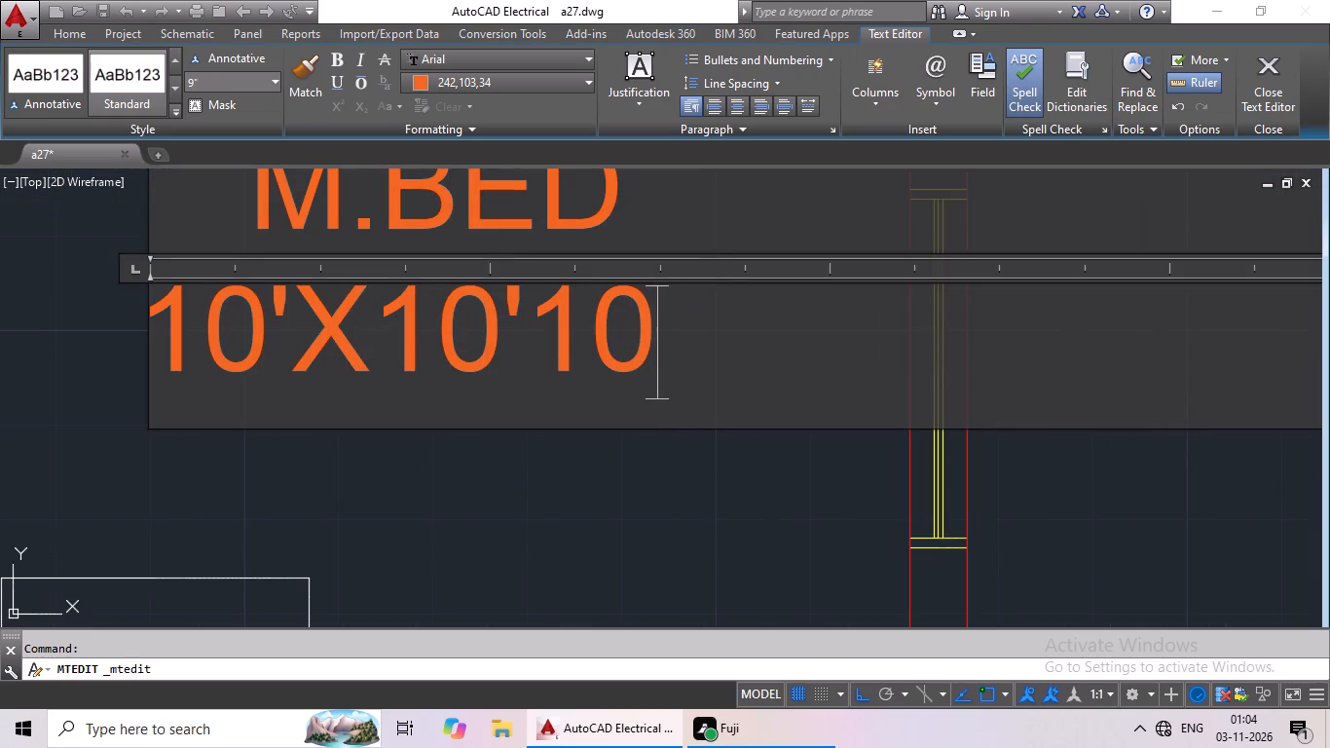
{"action": "key", "text": "BackSpace"}
{"action": "key", "text": "BackSpace"}
{"action": "key", "text": "BackSpace"}
{"action": "key", "text": "BackSpace"}
{"action": "type", "text": "1'"}
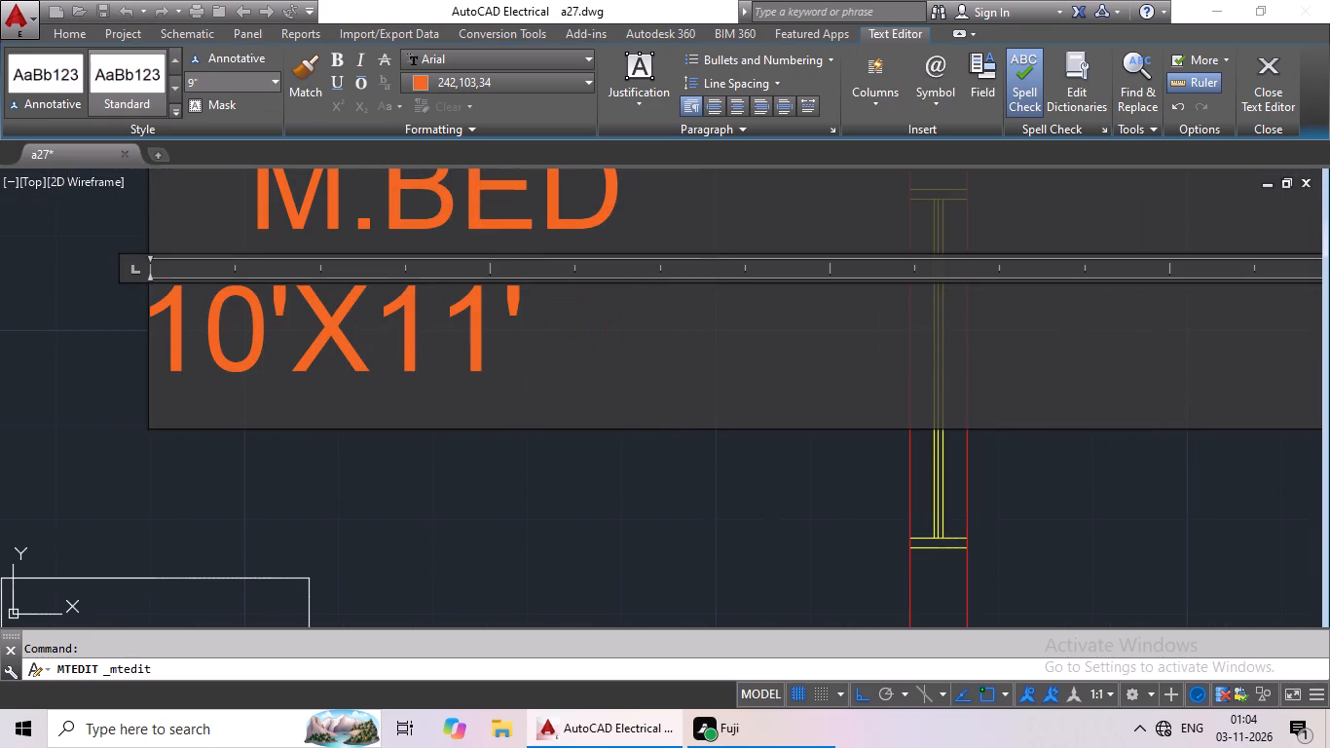
{"action": "left_click", "coordinate": [166, 307]}
{"action": "key", "text": "space"}
{"action": "key", "text": "space"}
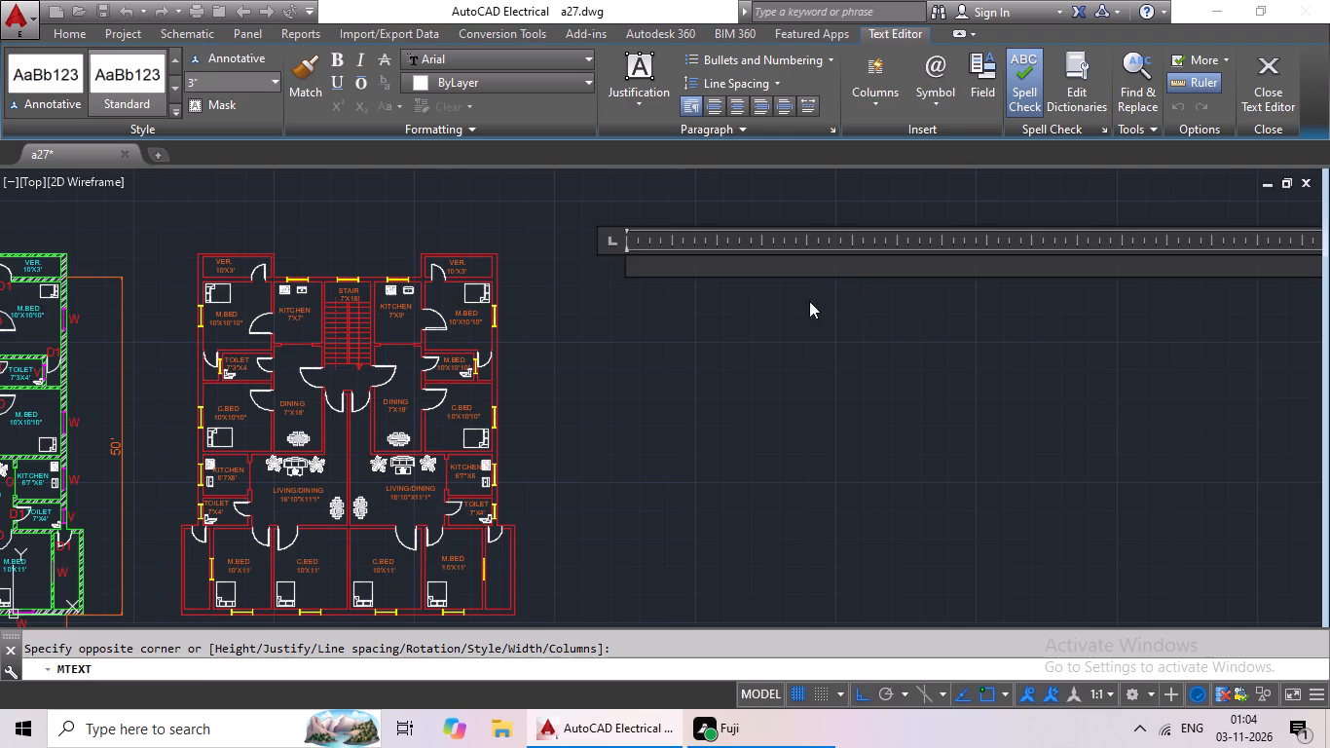
Create a cyan multiline text W with a 1'-3" height in the empty space east of the red plan.
{"action": "left_click", "coordinate": [269, 81]}
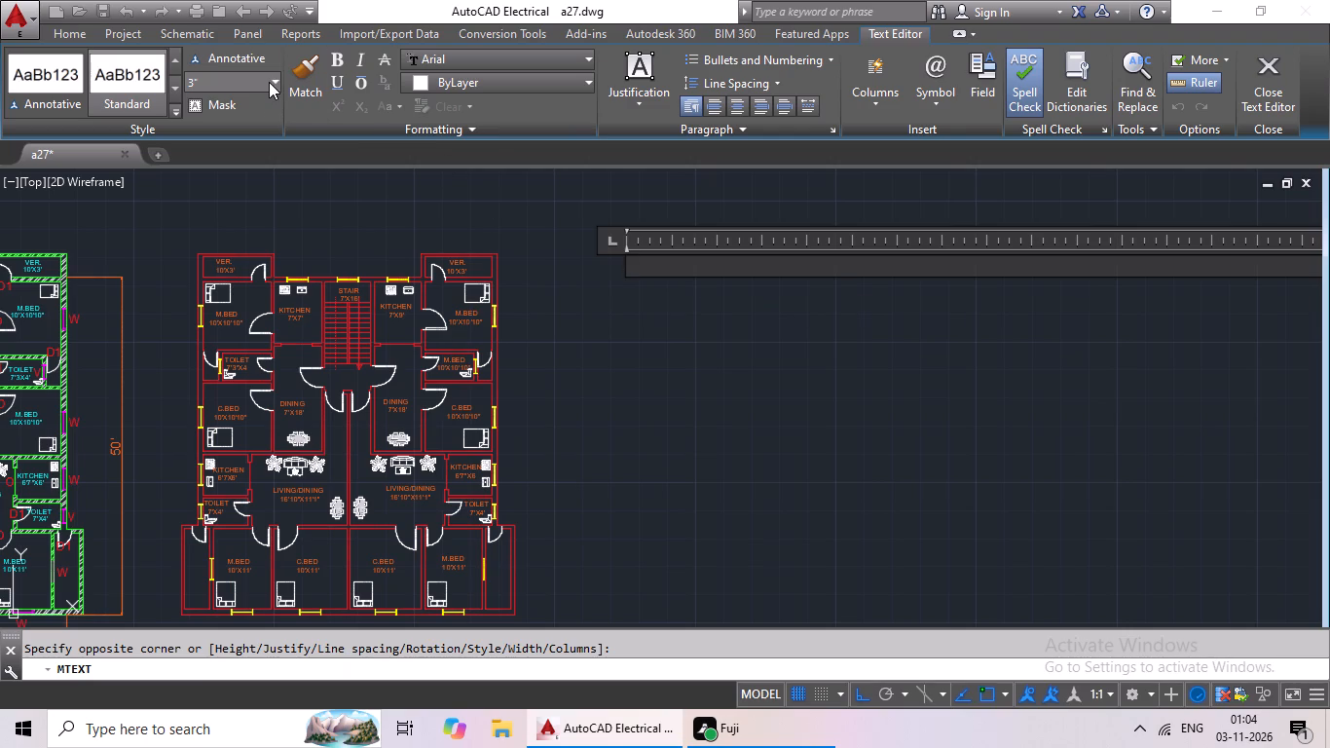
{"action": "left_click", "coordinate": [274, 80]}
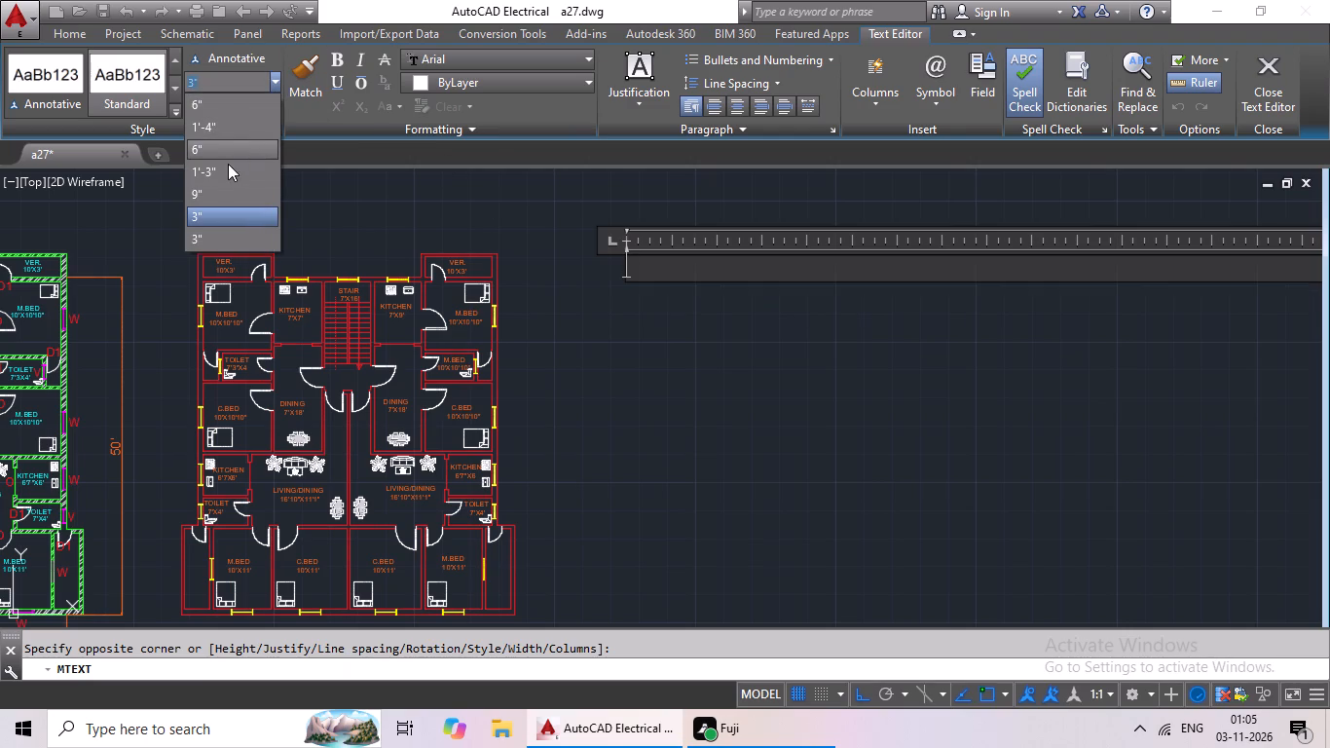
{"action": "left_click", "coordinate": [226, 168]}
{"action": "left_click", "coordinate": [494, 86]}
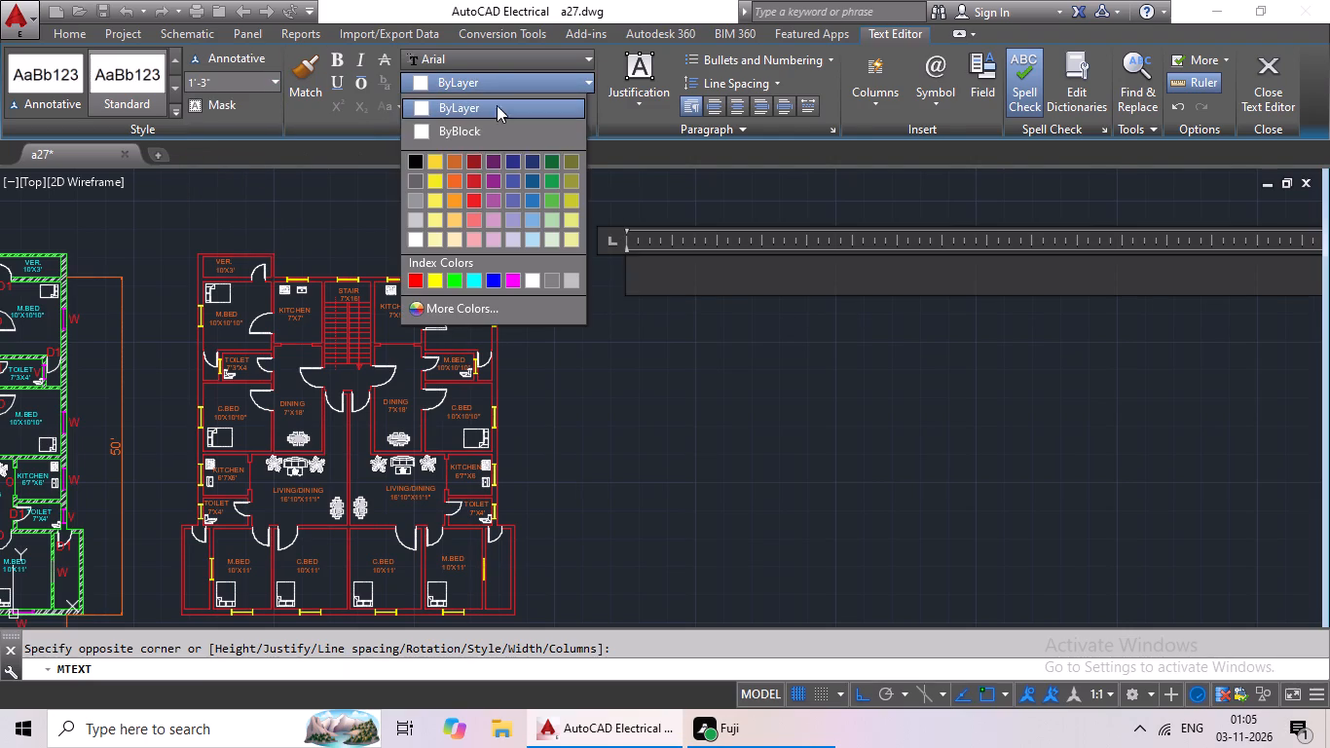
{"action": "left_click", "coordinate": [470, 276]}
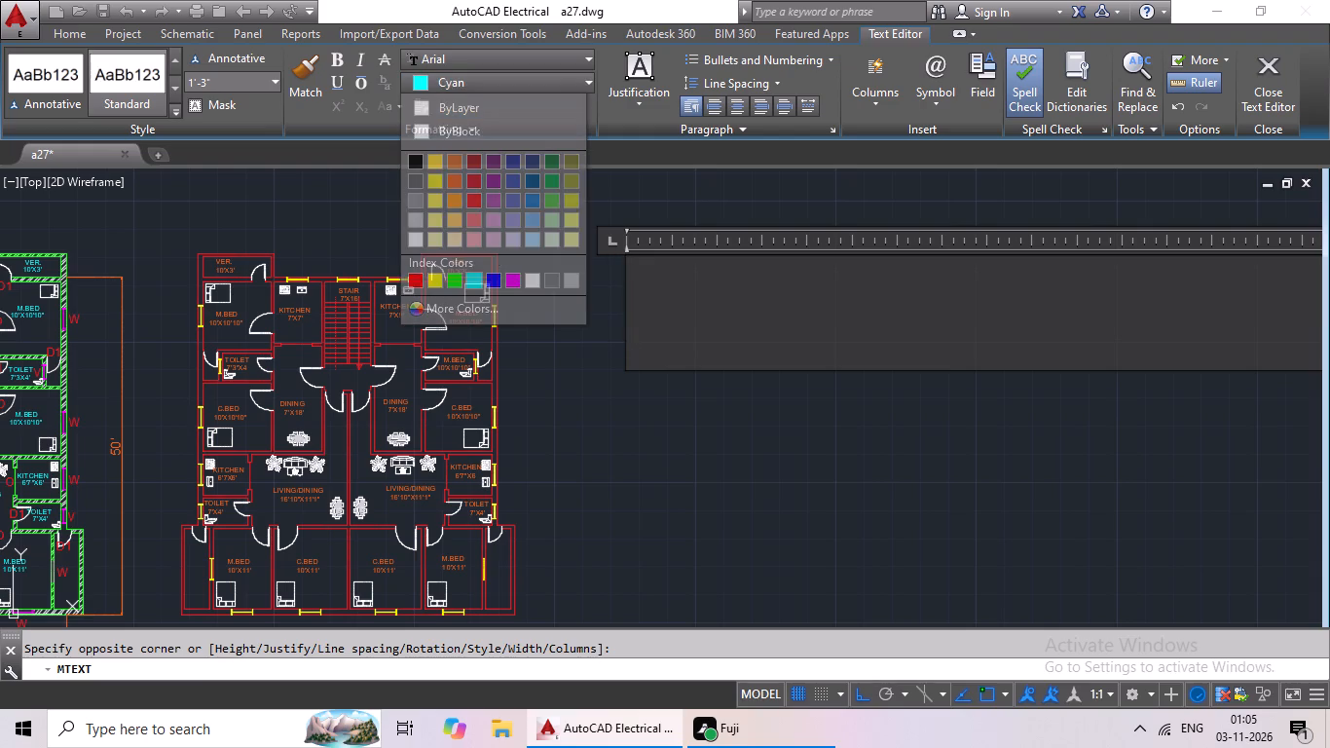
{"action": "key", "text": "Escape"}
{"action": "key", "text": "Escape"}
{"action": "key", "text": "Escape"}
{"action": "key", "text": "Escape"}
{"action": "key", "text": "Escape"}
{"action": "key", "text": "Escape"}
{"action": "key", "text": "Escape"}
{"action": "key", "text": "Escape"}
{"action": "key", "text": "Escape"}
{"action": "key", "text": "Escape"}
{"action": "key", "text": "Escape"}
{"action": "key", "text": "Escape"}
{"action": "key", "text": "Escape"}
{"action": "key", "text": "Escape"}
{"action": "key", "text": "Escape"}
{"action": "key", "text": "Escape"}
{"action": "key", "text": "Escape"}
{"action": "key", "text": "Escape"}
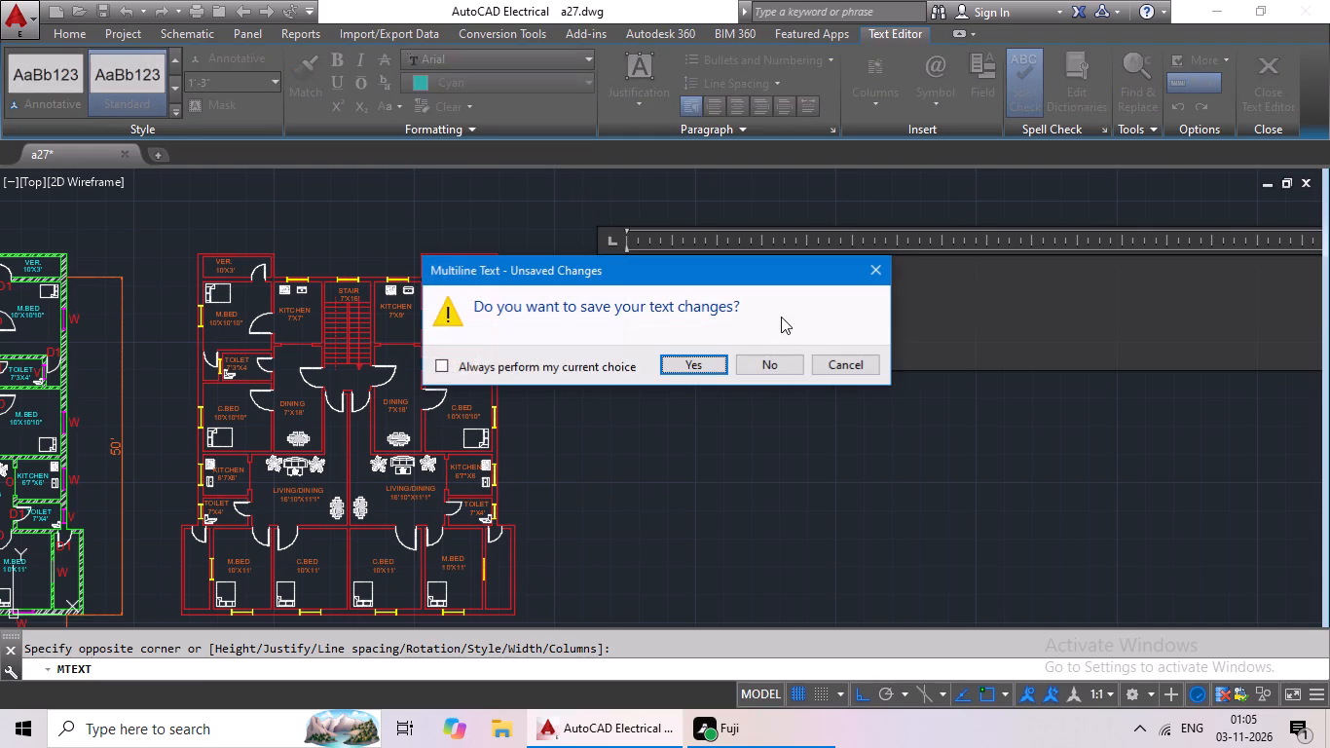
{"action": "left_click", "coordinate": [868, 270]}
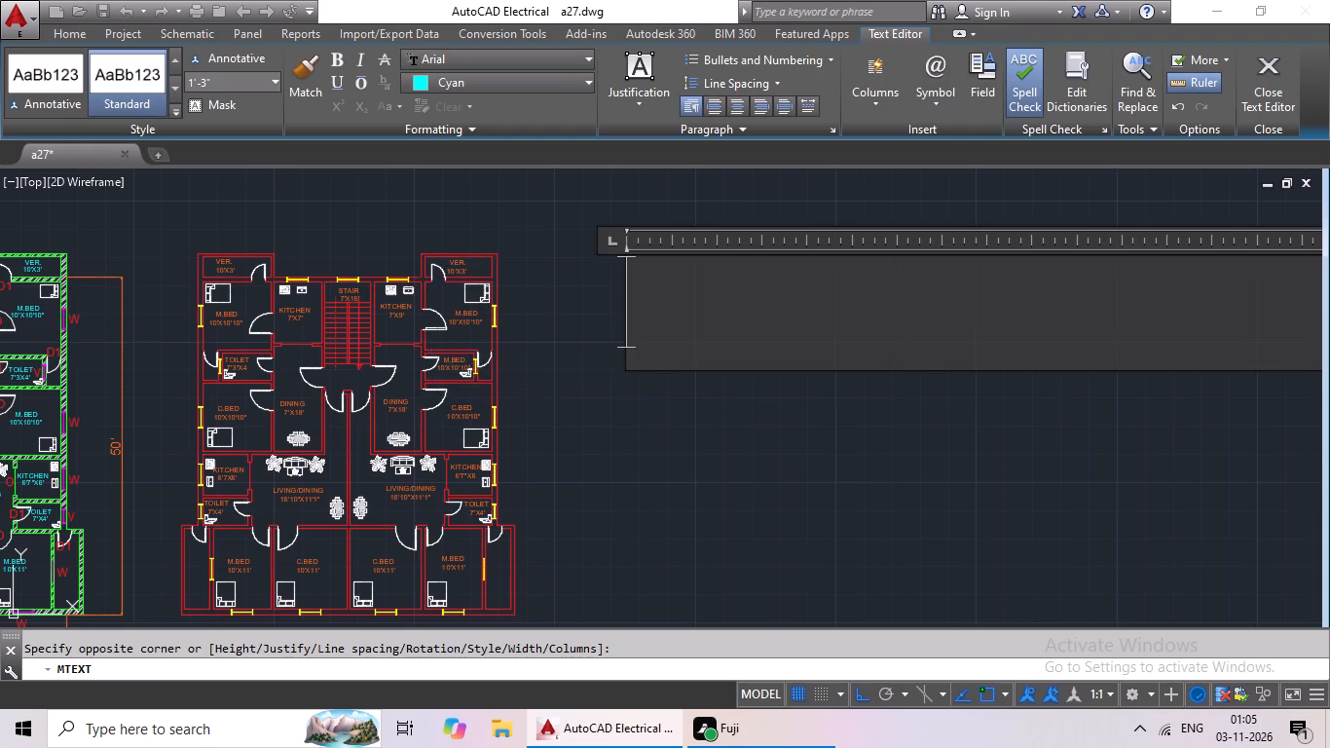
{"action": "key", "text": "shift+w"}
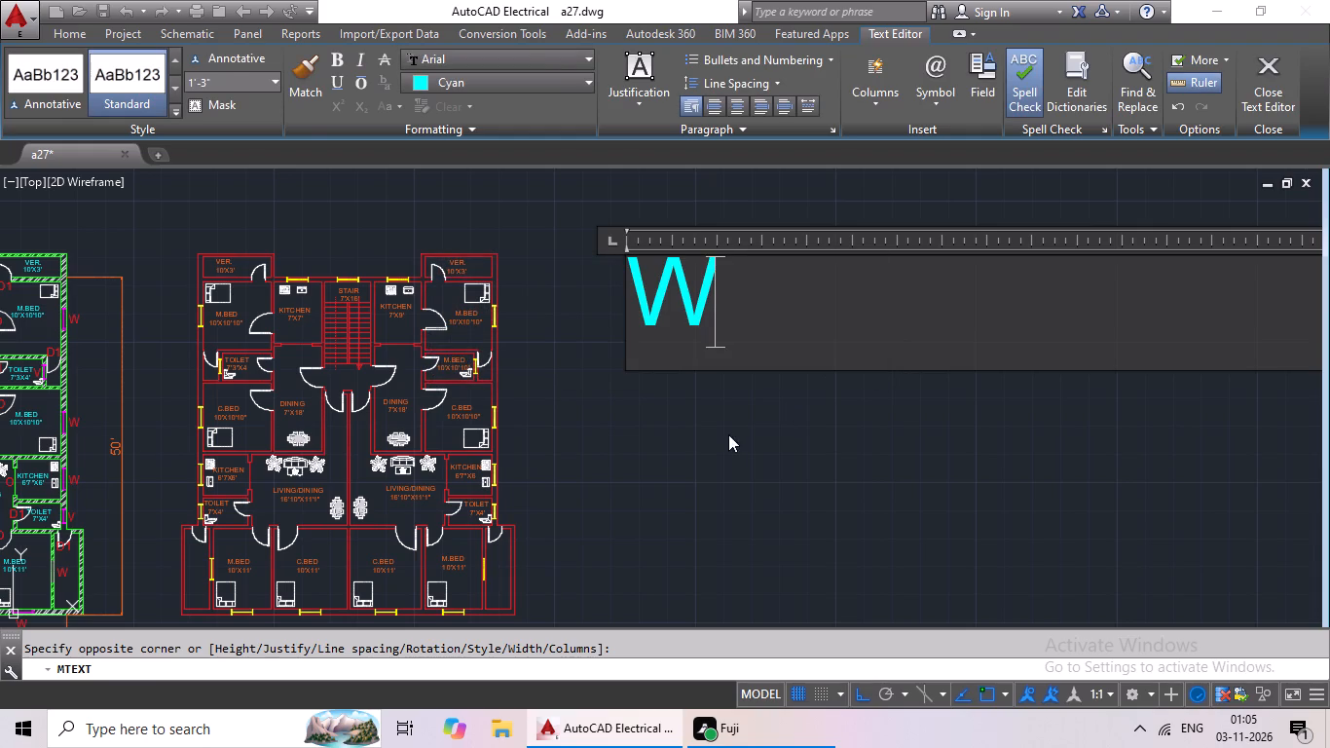
{"action": "left_click_drag", "start_coordinate": [728, 434], "coordinate": [738, 441]}
Copy the cyan W text and paste it just east of the window of the red plan's northeast M.BED.
{"action": "left_click", "coordinate": [637, 263]}
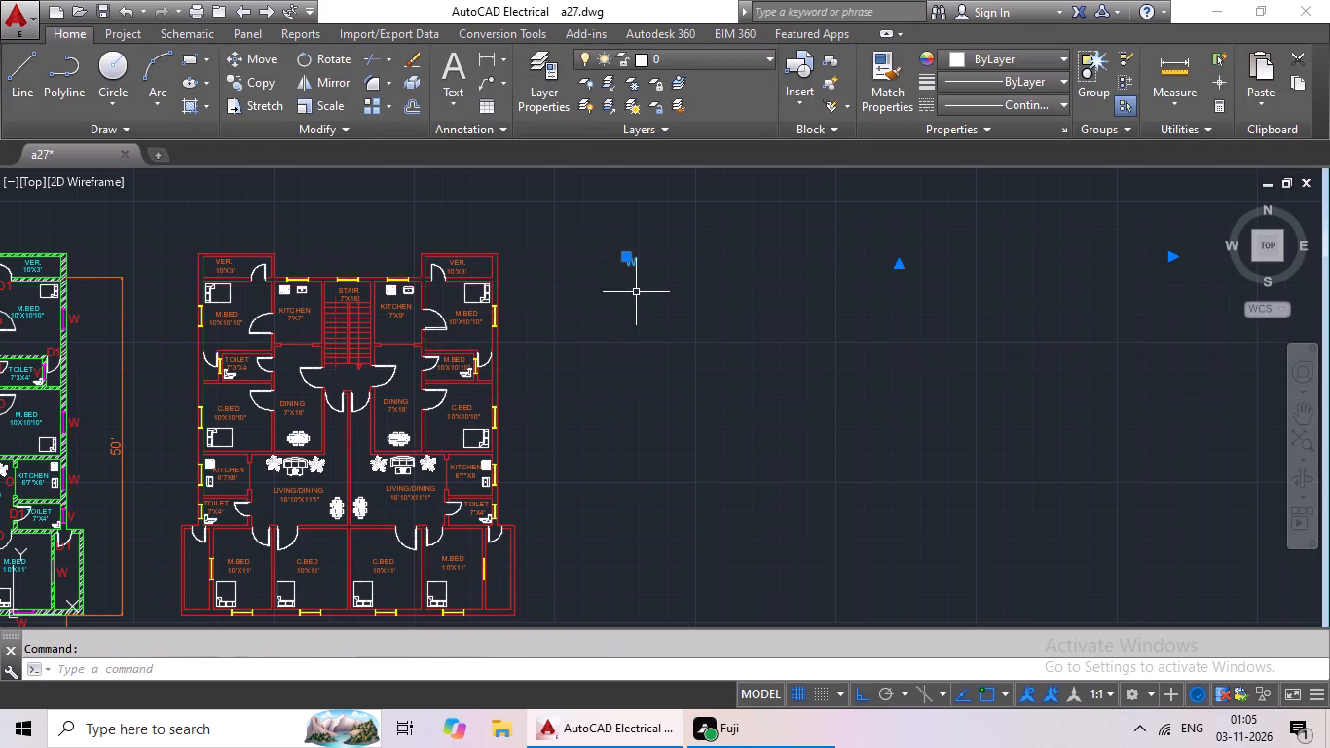
{"action": "key", "text": "ctrl+c"}
{"action": "key", "text": "ctrl+v"}
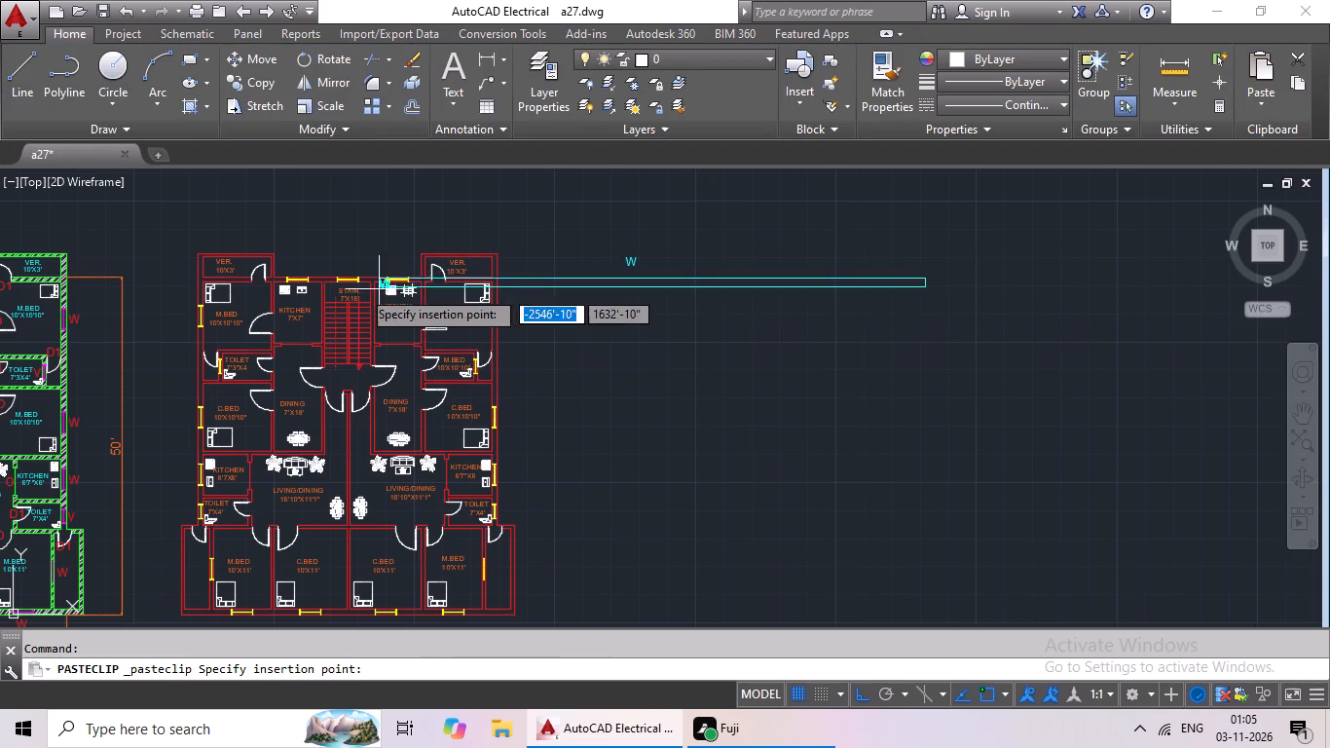
{"action": "scroll", "coordinate": [406, 273], "scroll_direction": "up", "scroll_amount": 4}
{"action": "middle_click_drag", "start_coordinate": [778, 440], "coordinate": [701, 298]}
{"action": "scroll", "coordinate": [741, 375], "scroll_direction": "up", "scroll_amount": 2}
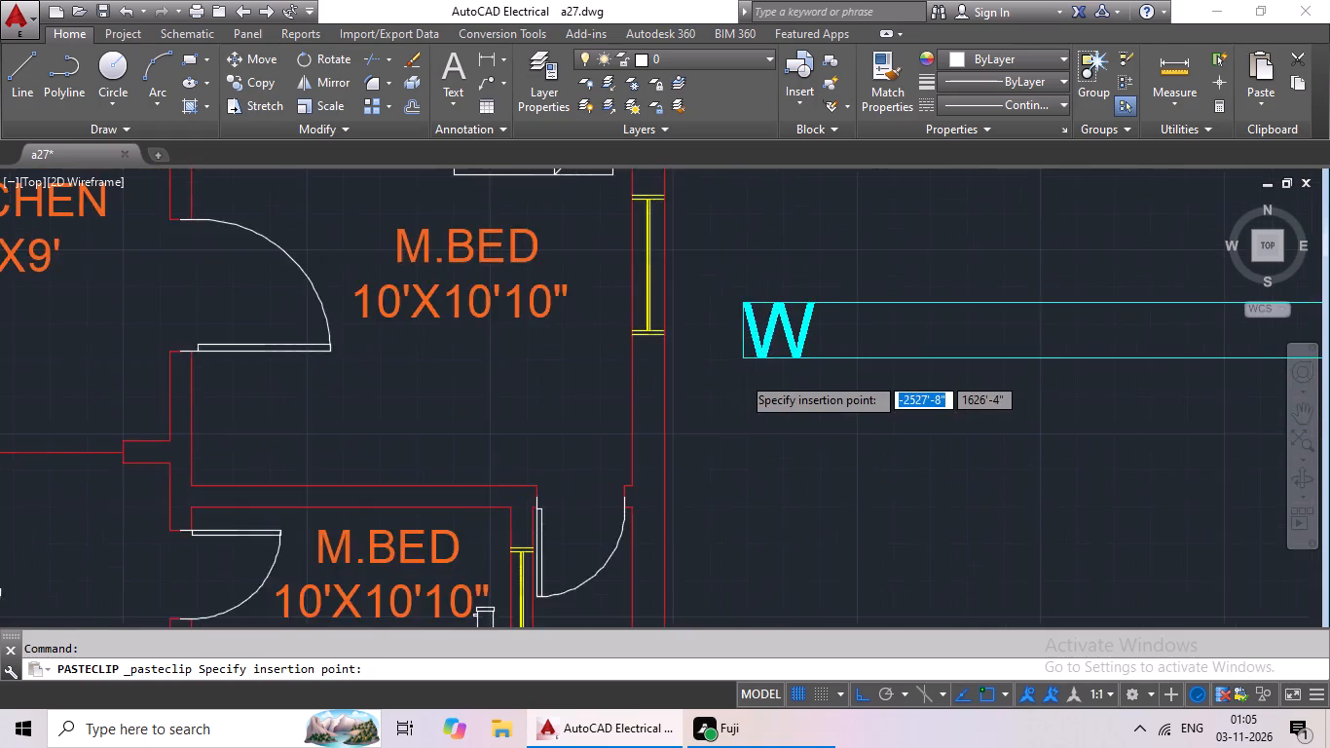
{"action": "scroll", "coordinate": [741, 372], "scroll_direction": "down", "scroll_amount": 1}
{"action": "middle_click_drag", "start_coordinate": [741, 372], "coordinate": [702, 462]}
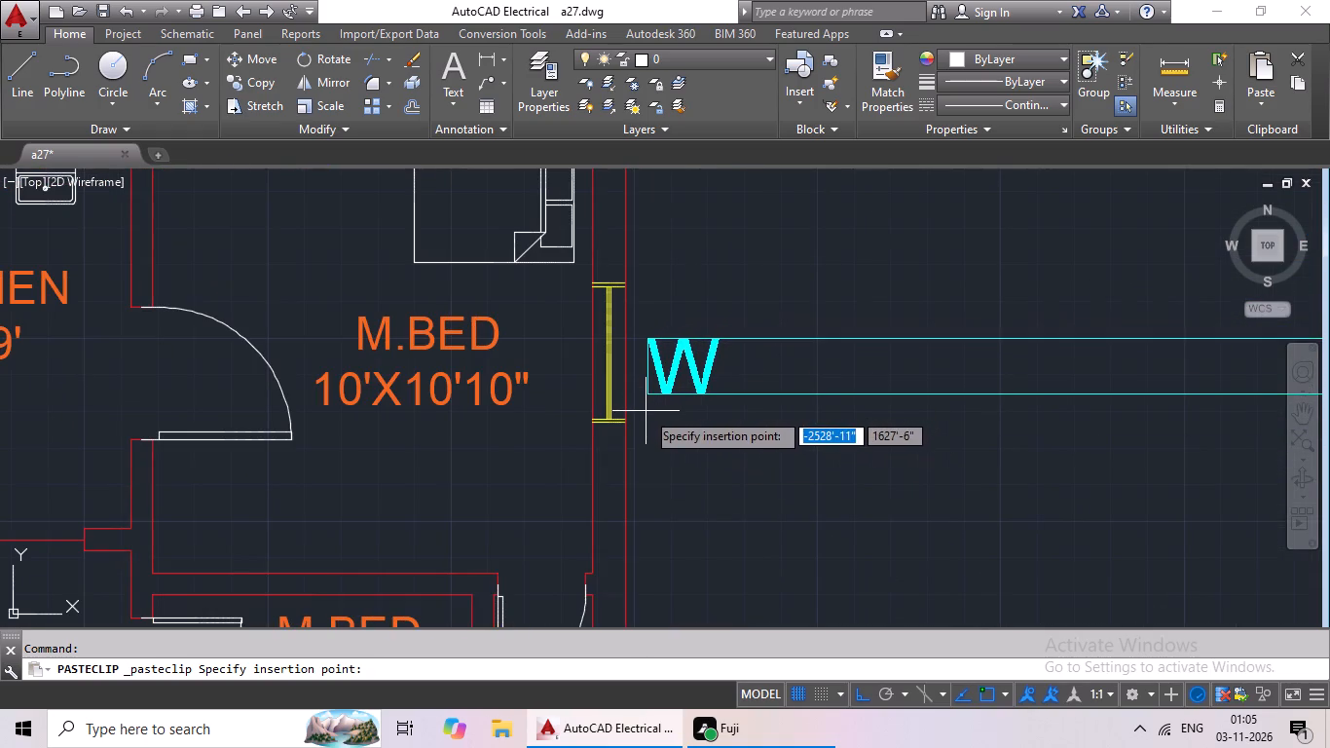
{"action": "left_click", "coordinate": [644, 411]}
Paste another W label just above the north window of the red plan's northeast 7'X9' kitchen.
{"action": "key", "text": "ctrl+v"}
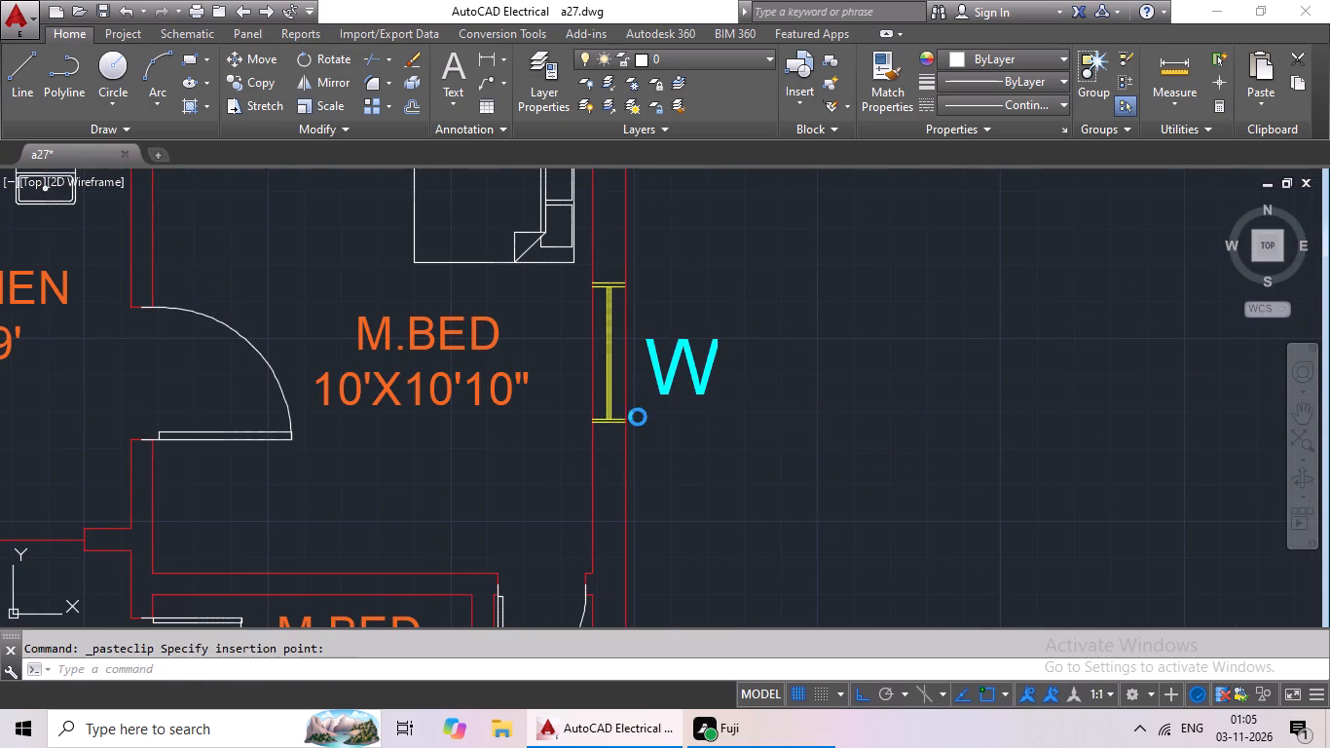
{"action": "scroll", "coordinate": [628, 421], "scroll_direction": "down", "scroll_amount": 2, "text": "ctrl"}
{"action": "middle_click_drag", "start_coordinate": [507, 378], "coordinate": [607, 422]}
{"action": "middle_click_drag", "start_coordinate": [619, 428], "coordinate": [618, 409]}
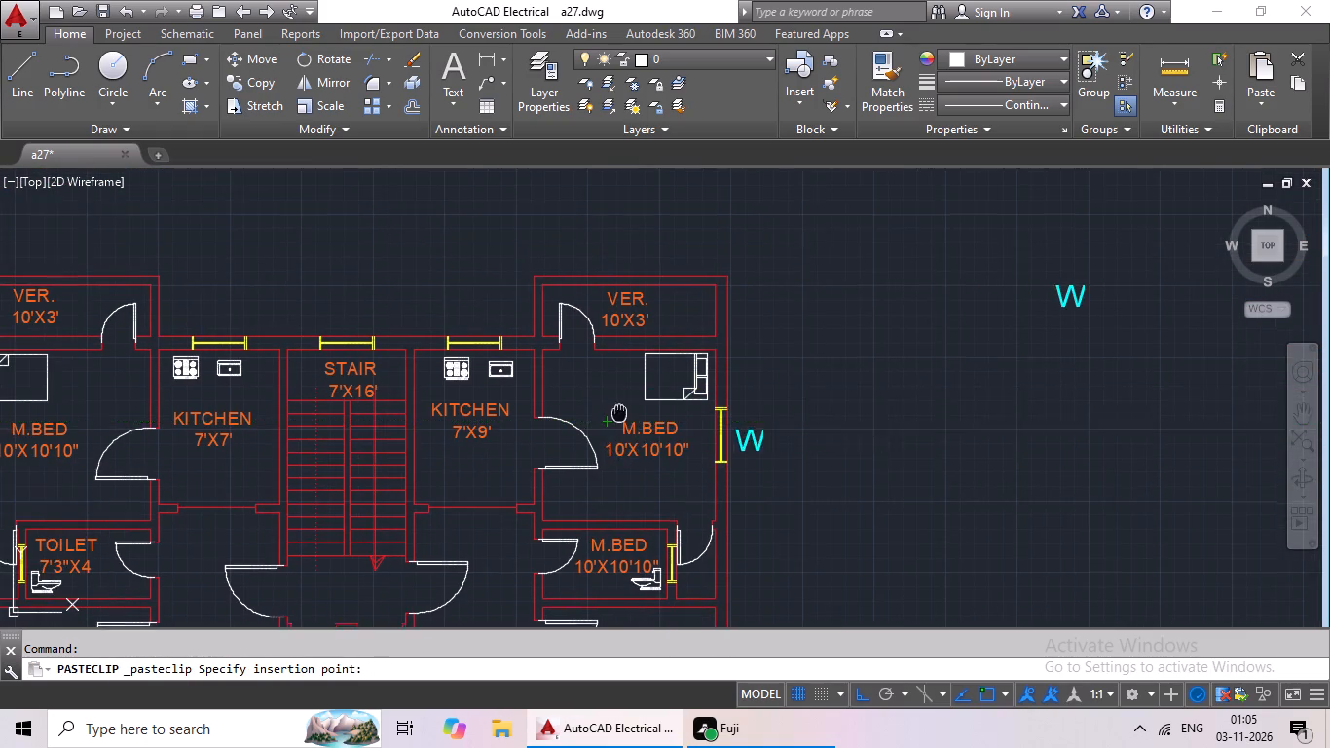
{"action": "middle_click_drag", "start_coordinate": [618, 409], "coordinate": [605, 338]}
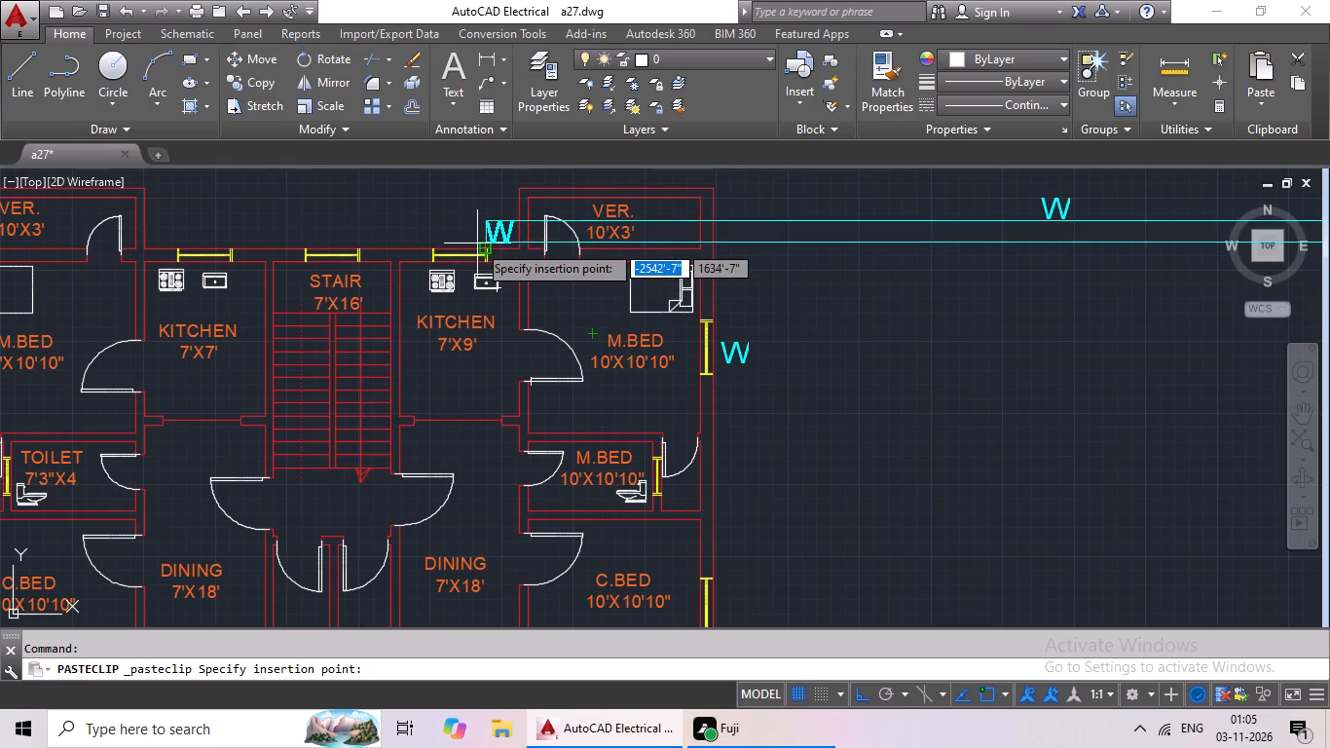
{"action": "scroll", "coordinate": [435, 227], "scroll_direction": "up", "scroll_amount": 3}
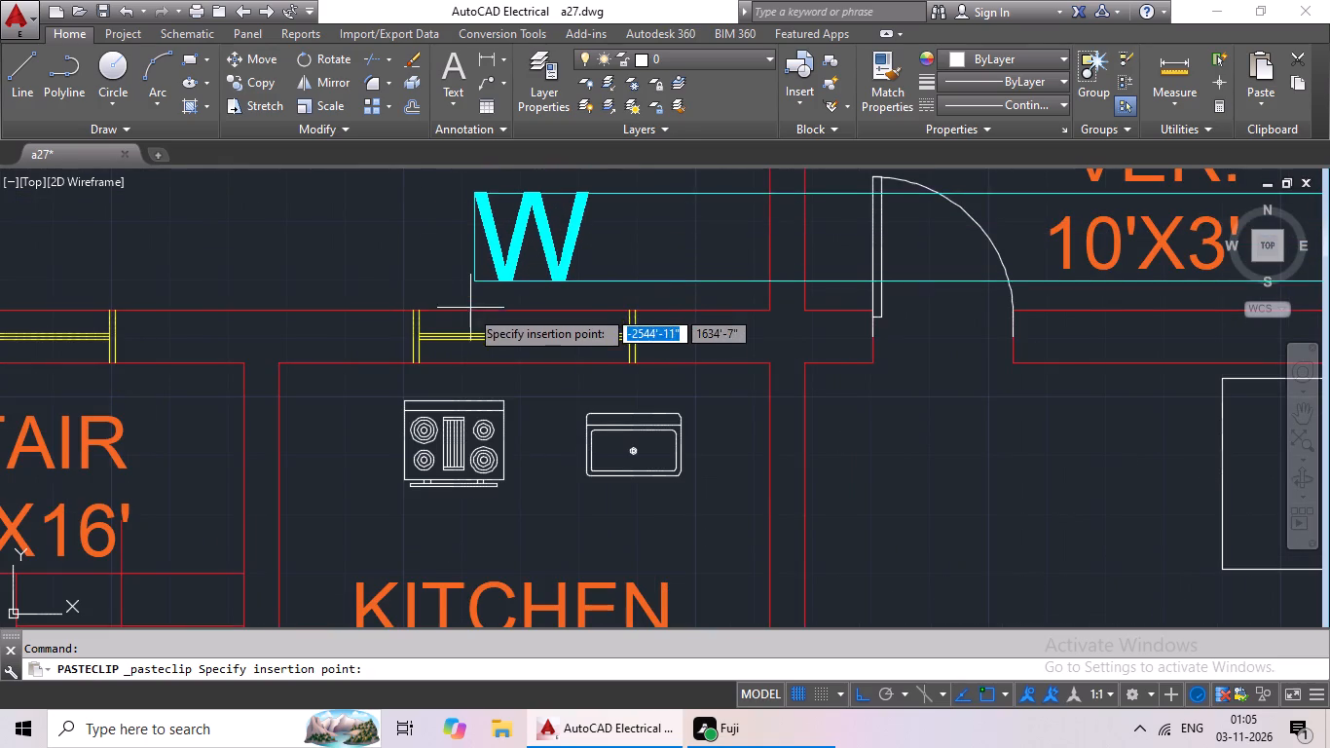
{"action": "left_click", "coordinate": [462, 320]}
Change the M.BED label in the red plan's northeast toilet to TOILET with 7'X4' beneath, indenting the lines by four and seven spaces.
{"action": "scroll", "coordinate": [693, 346], "scroll_direction": "down", "scroll_amount": 2}
{"action": "middle_click_drag", "start_coordinate": [762, 378], "coordinate": [561, 223]}
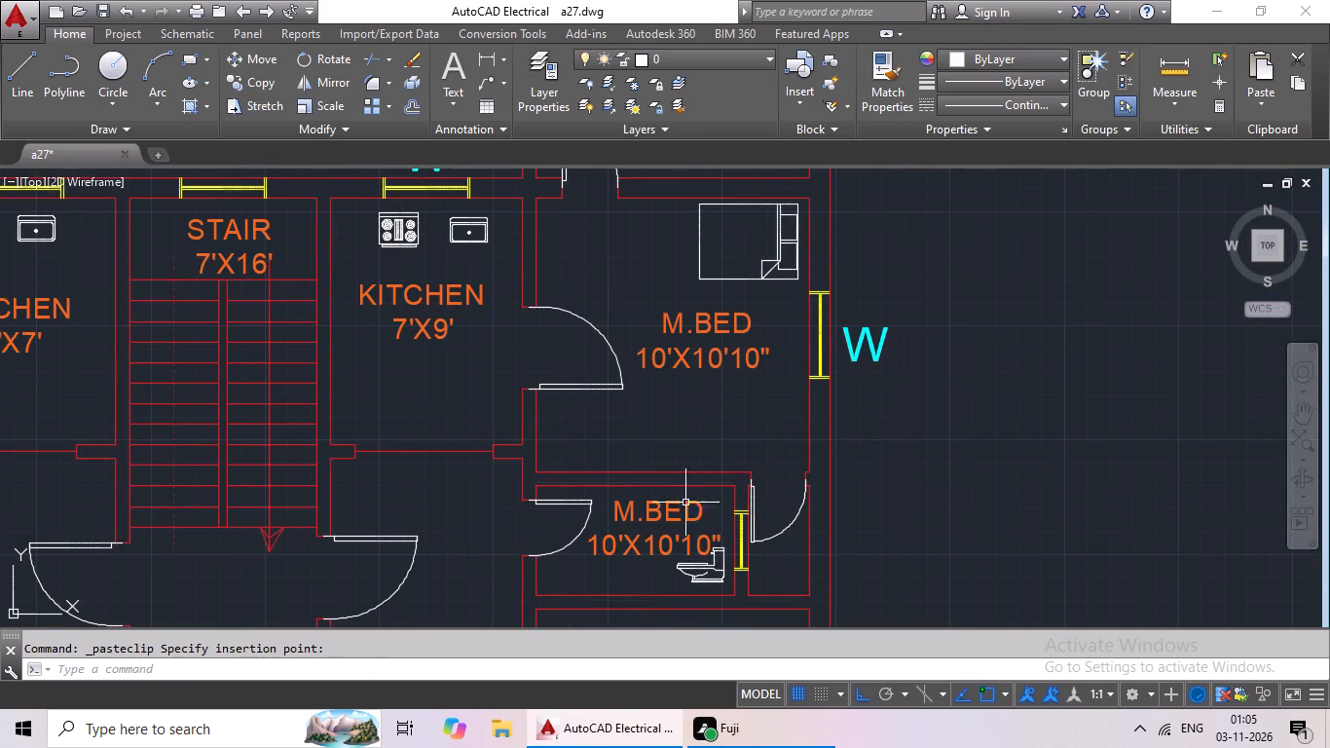
{"action": "middle_click_drag", "start_coordinate": [684, 437], "coordinate": [668, 334]}
{"action": "double_click", "coordinate": [645, 405]}
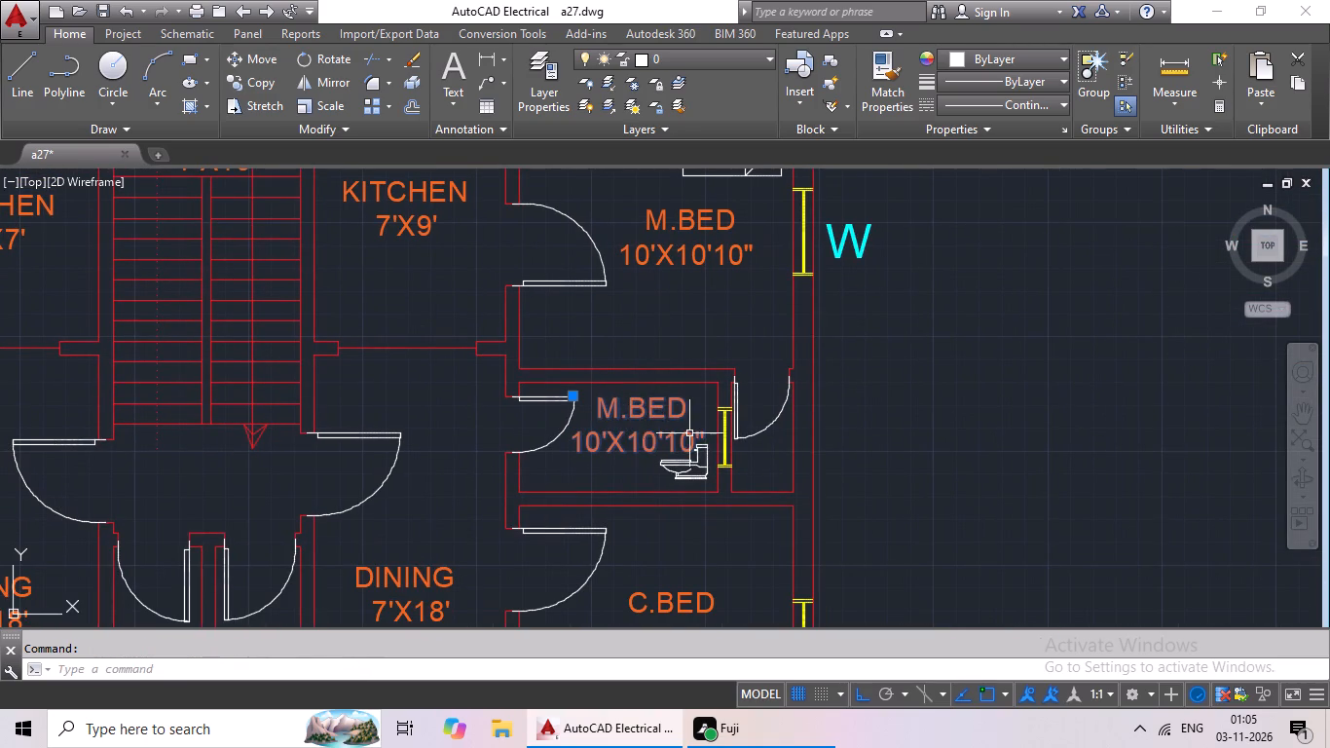
{"action": "triple_click", "coordinate": [644, 408]}
{"action": "scroll", "coordinate": [721, 452], "scroll_direction": "up", "scroll_amount": 2}
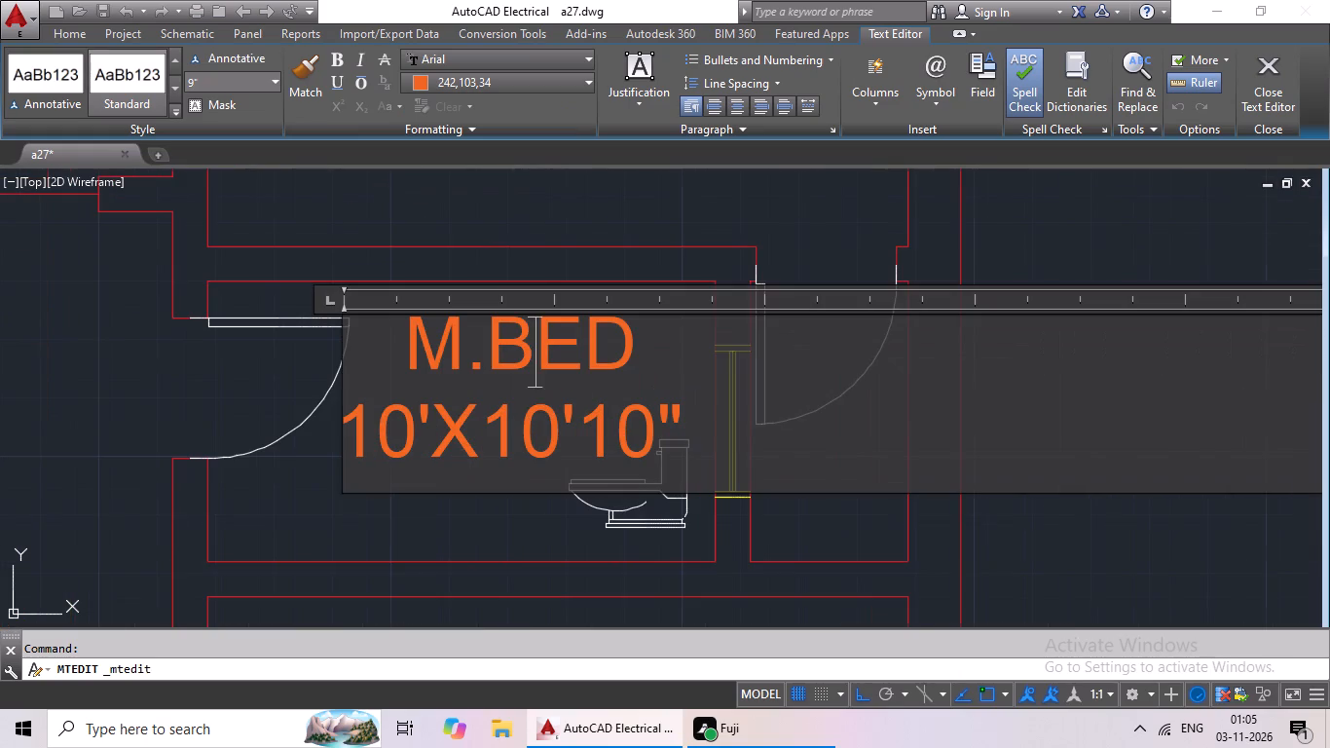
{"action": "left_click", "coordinate": [718, 433]}
{"action": "key", "text": "BackSpace"}
{"action": "key", "text": "BackSpace"}
{"action": "key", "text": "BackSpace"}
{"action": "key", "text": "BackSpace"}
{"action": "key", "text": "BackSpace"}
{"action": "key", "text": "BackSpace"}
{"action": "key", "text": "BackSpace"}
{"action": "key", "text": "BackSpace"}
{"action": "key", "text": "BackSpace"}
{"action": "key", "text": "BackSpace"}
{"action": "key", "text": "BackSpace"}
{"action": "key", "text": "BackSpace"}
{"action": "key", "text": "BackSpace"}
{"action": "key", "text": "BackSpace"}
{"action": "key", "text": "BackSpace"}
{"action": "key", "text": "BackSpace"}
{"action": "key", "text": "BackSpace"}
{"action": "key", "text": "BackSpace"}
{"action": "key", "text": "BackSpace"}
{"action": "key", "text": "BackSpace"}
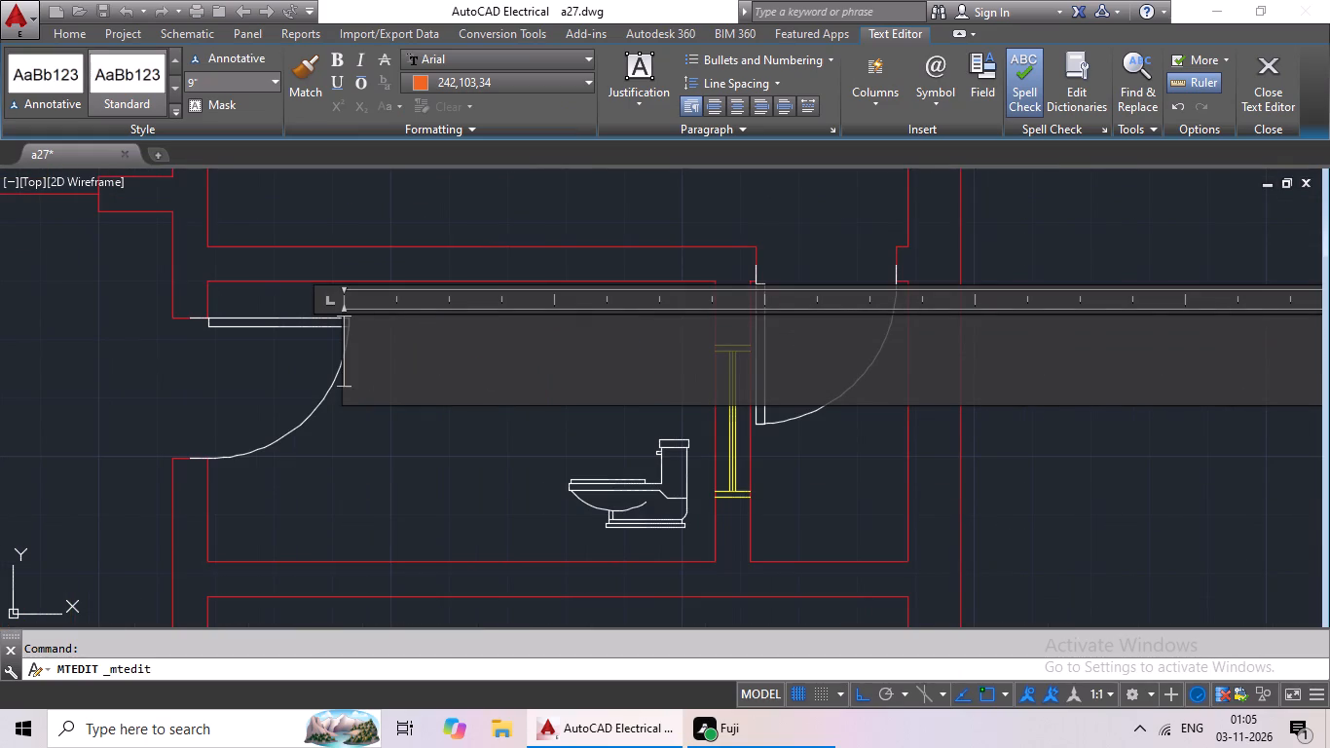
{"action": "type", "text": "TOILET"}
{"action": "key", "text": "Return"}
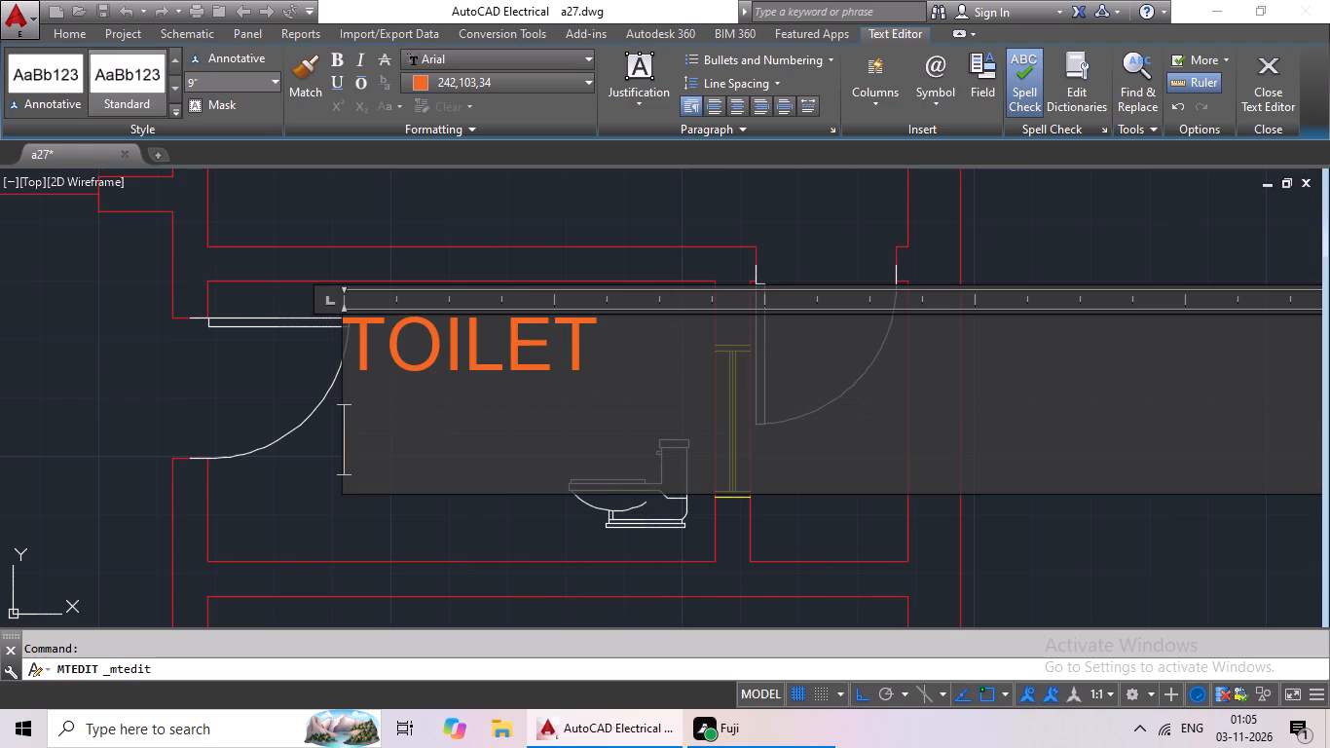
{"action": "type", "text": "7'"}
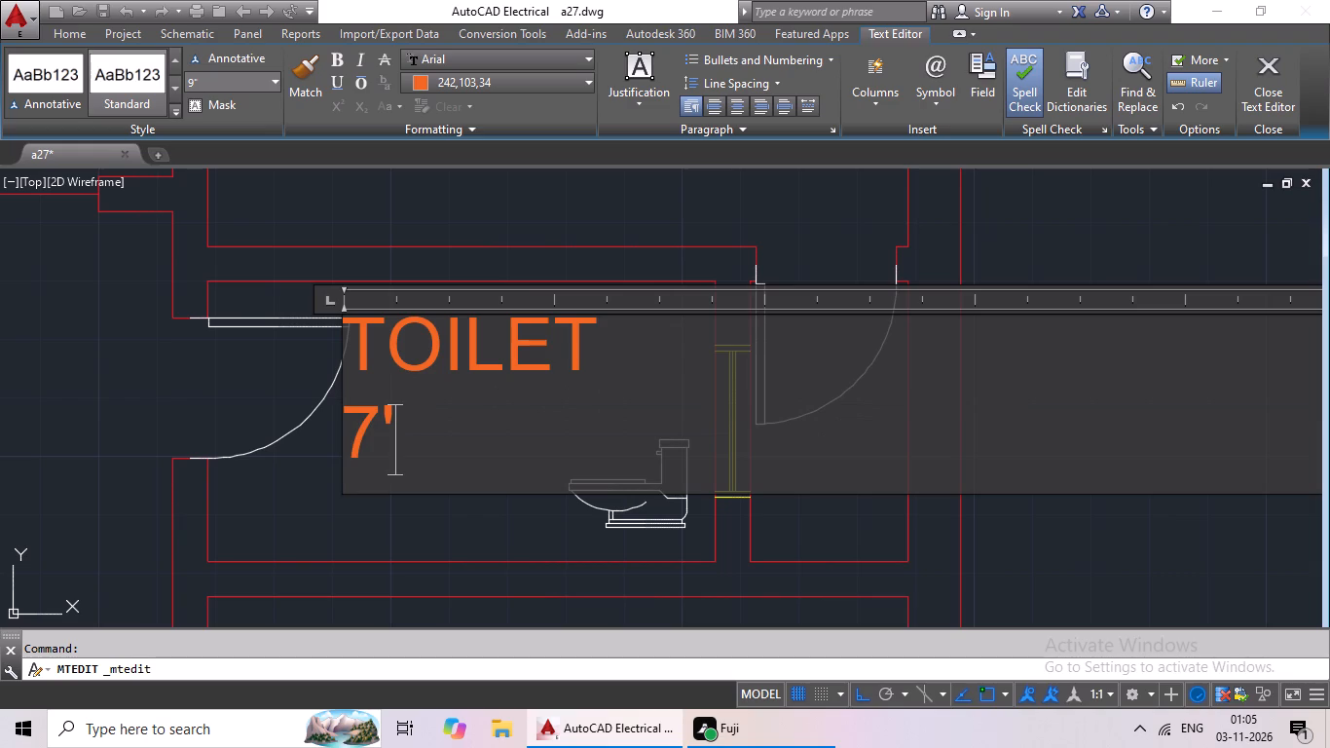
{"action": "type", "text": "X4'"}
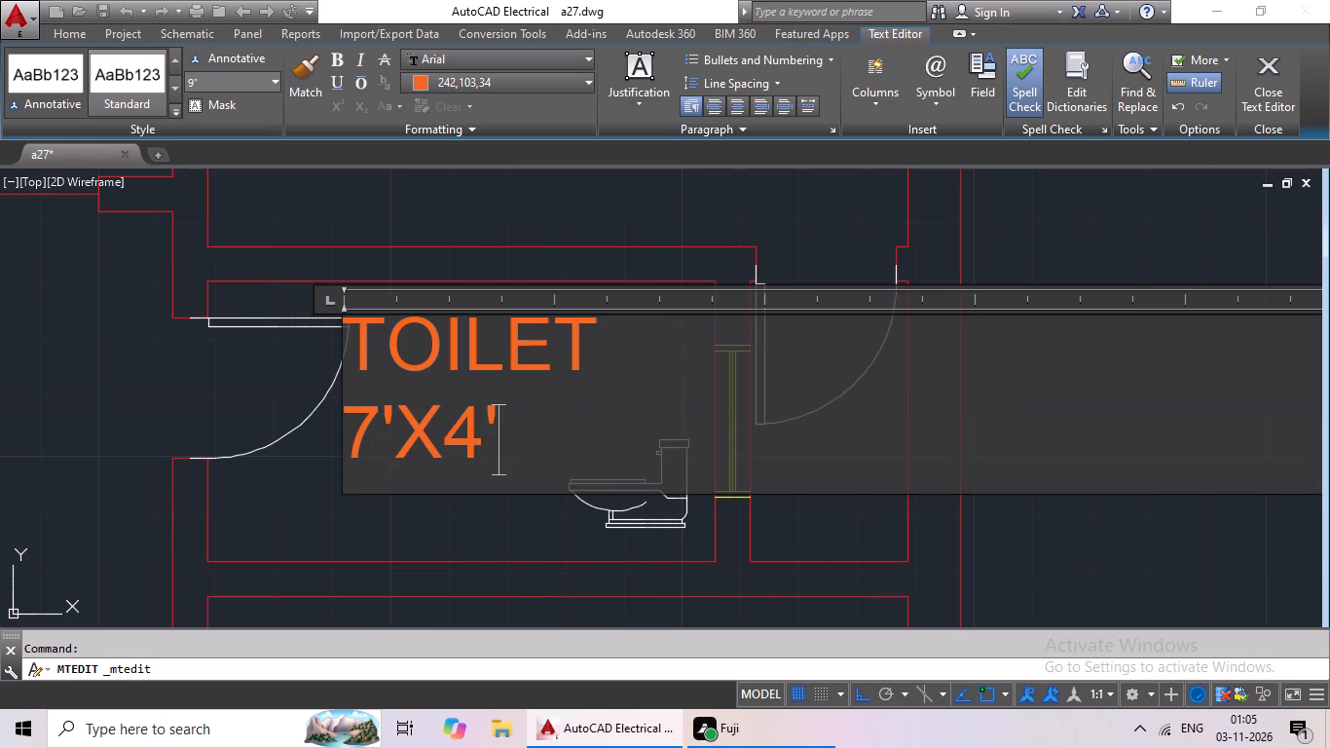
{"action": "left_click", "coordinate": [354, 341]}
{"action": "key", "text": "space"}
{"action": "key", "text": "space"}
{"action": "key", "text": "space"}
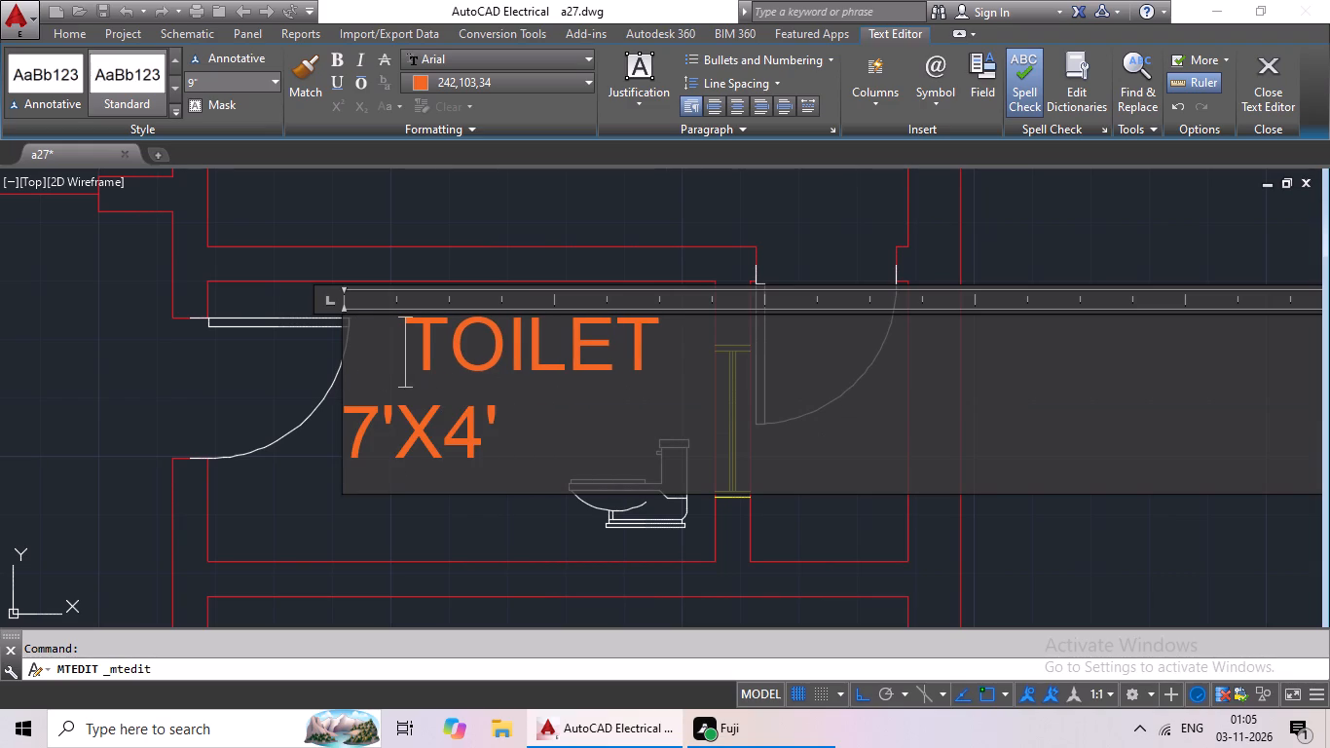
{"action": "key", "text": "space"}
{"action": "left_click", "coordinate": [360, 427]}
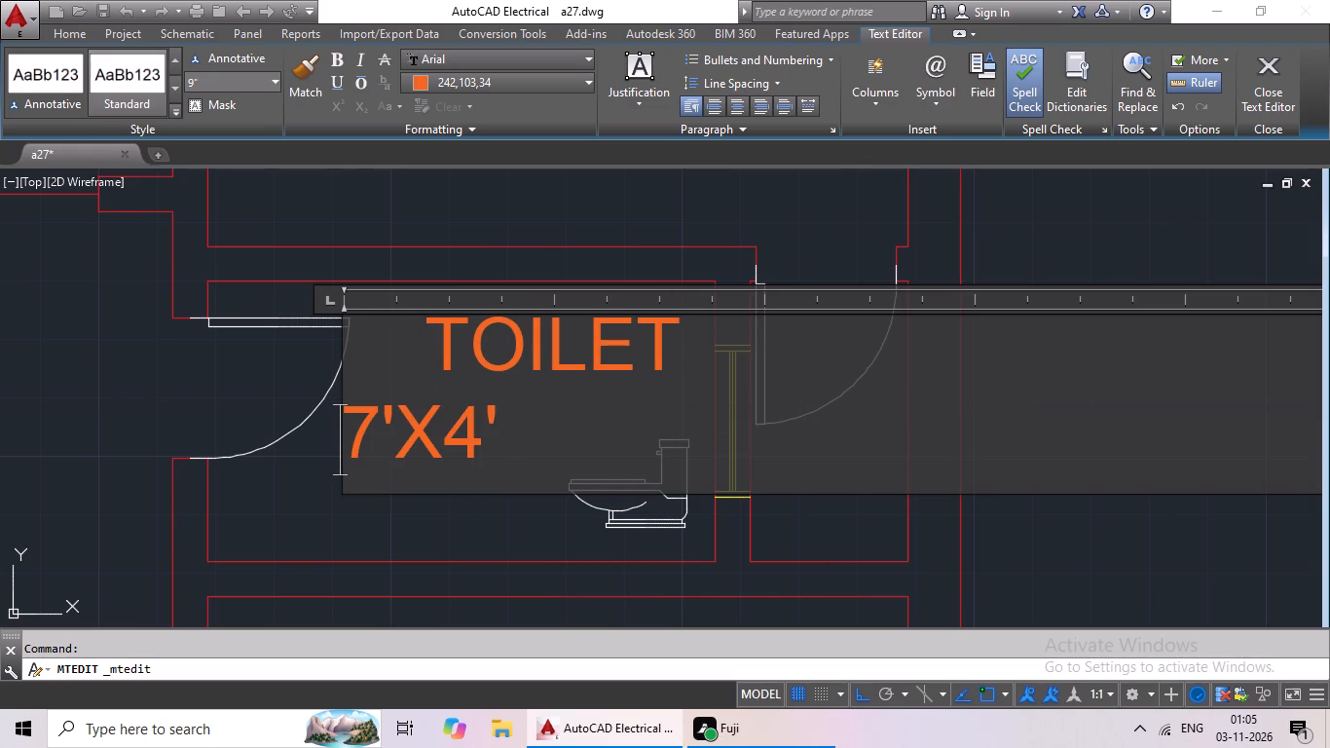
{"action": "key", "text": "space"}
{"action": "key", "text": "space"}
{"action": "key", "text": "space"}
{"action": "key", "text": "space"}
{"action": "key", "text": "space"}
{"action": "key", "text": "space"}
{"action": "key", "text": "space"}
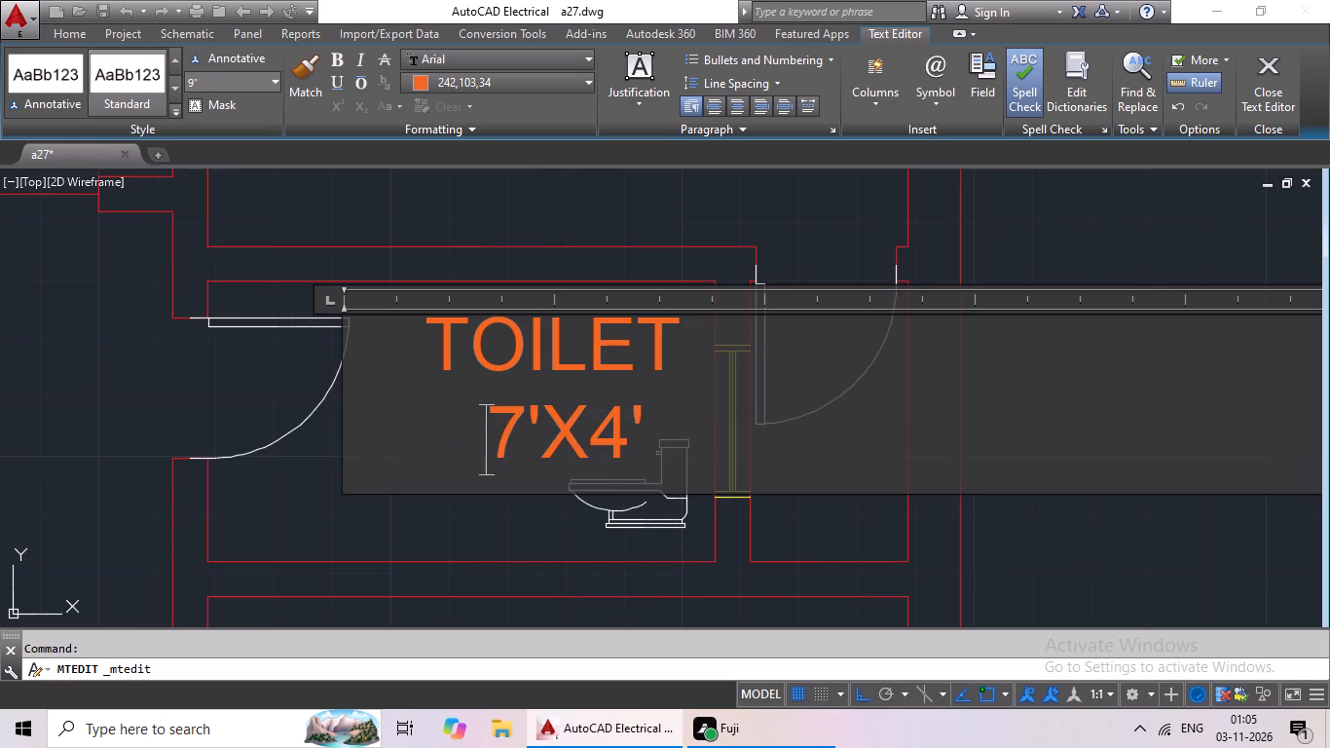
{"action": "left_click", "coordinate": [611, 223]}
Paste a W label just east of the window of the red plan's east 10'X10'10" C.BED.
{"action": "scroll", "coordinate": [652, 269], "scroll_direction": "down", "scroll_amount": 3}
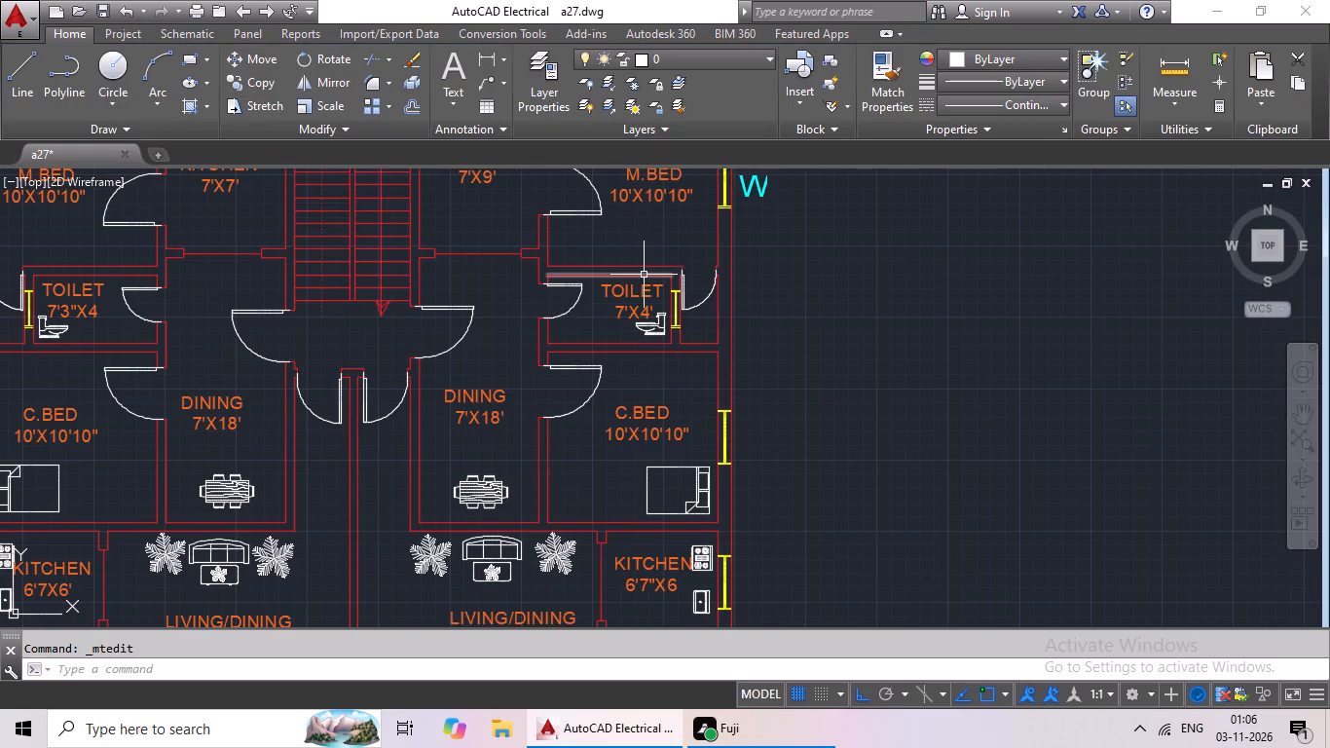
{"action": "key", "text": "ctrl+v"}
{"action": "scroll", "coordinate": [780, 312], "scroll_direction": "up", "scroll_amount": 3}
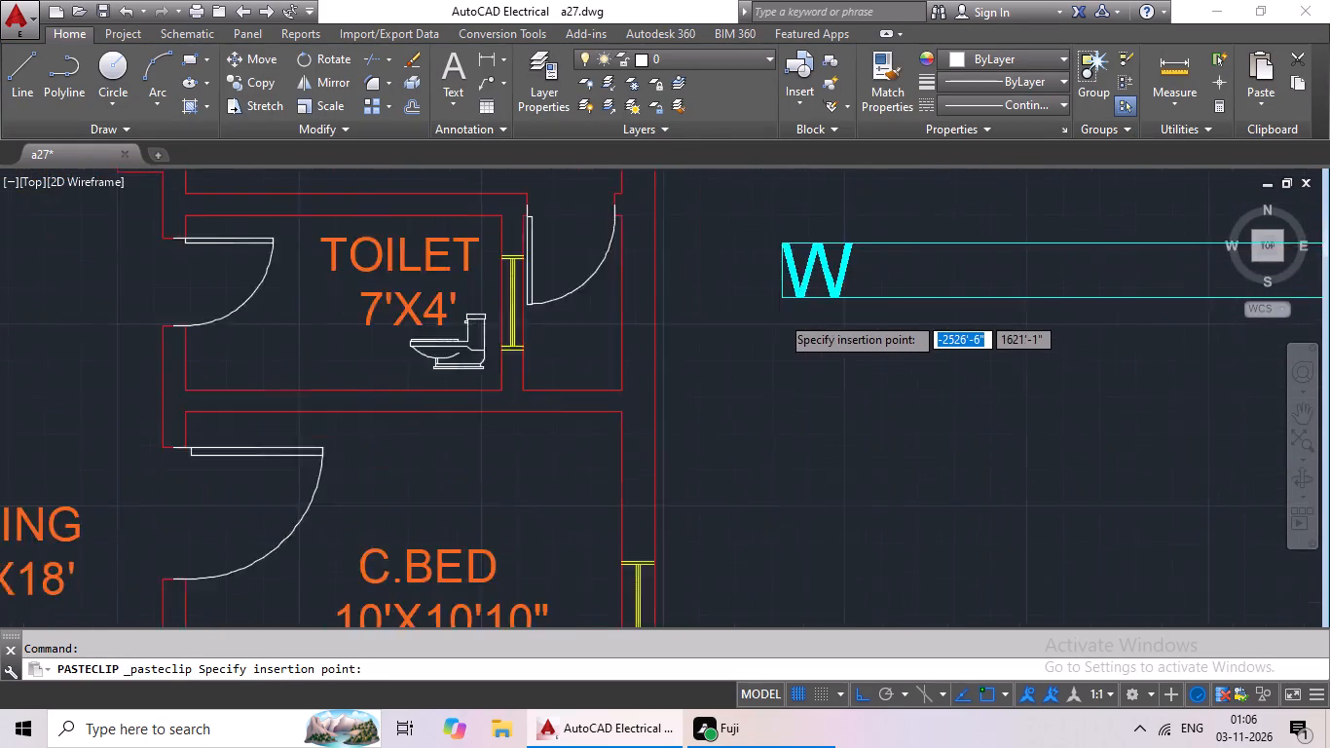
{"action": "scroll", "coordinate": [780, 315], "scroll_direction": "down", "scroll_amount": 3}
{"action": "middle_click_drag", "start_coordinate": [780, 317], "coordinate": [775, 242]}
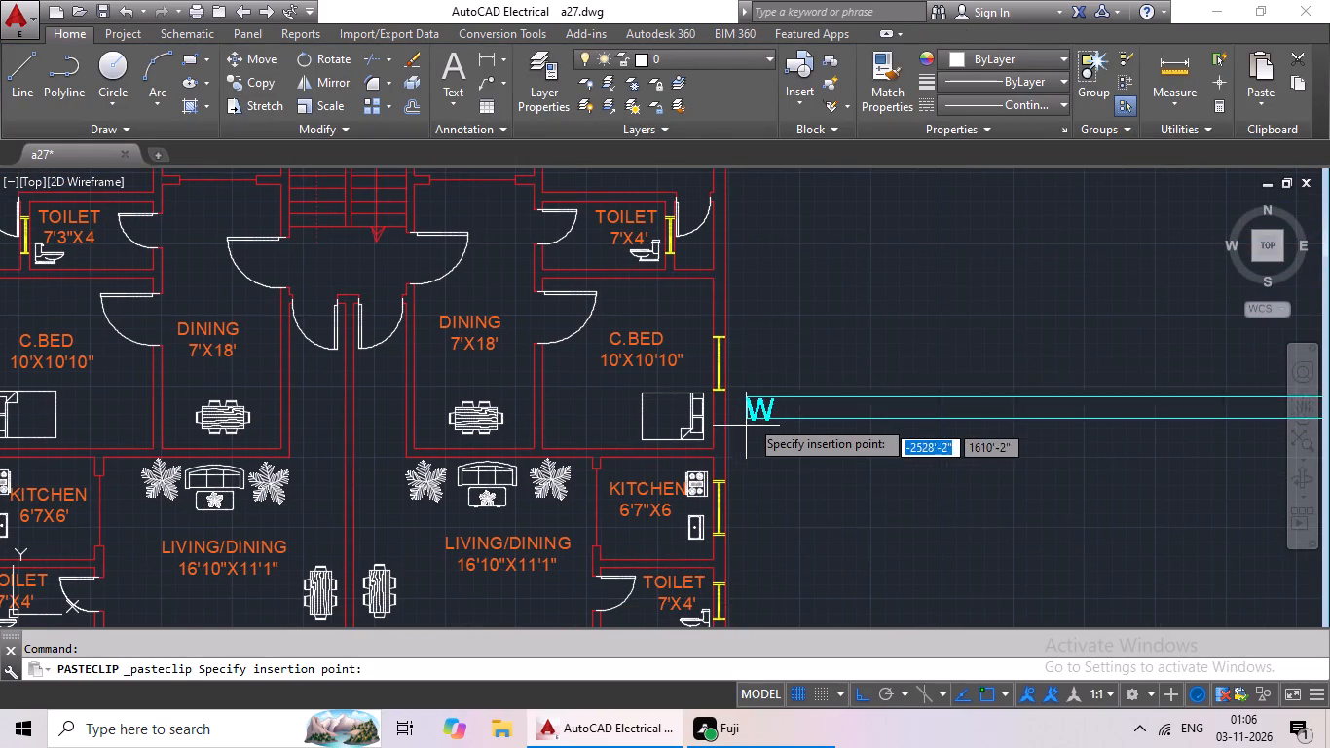
{"action": "scroll", "coordinate": [742, 382], "scroll_direction": "up", "scroll_amount": 4}
{"action": "scroll", "coordinate": [707, 401], "scroll_direction": "down", "scroll_amount": 2}
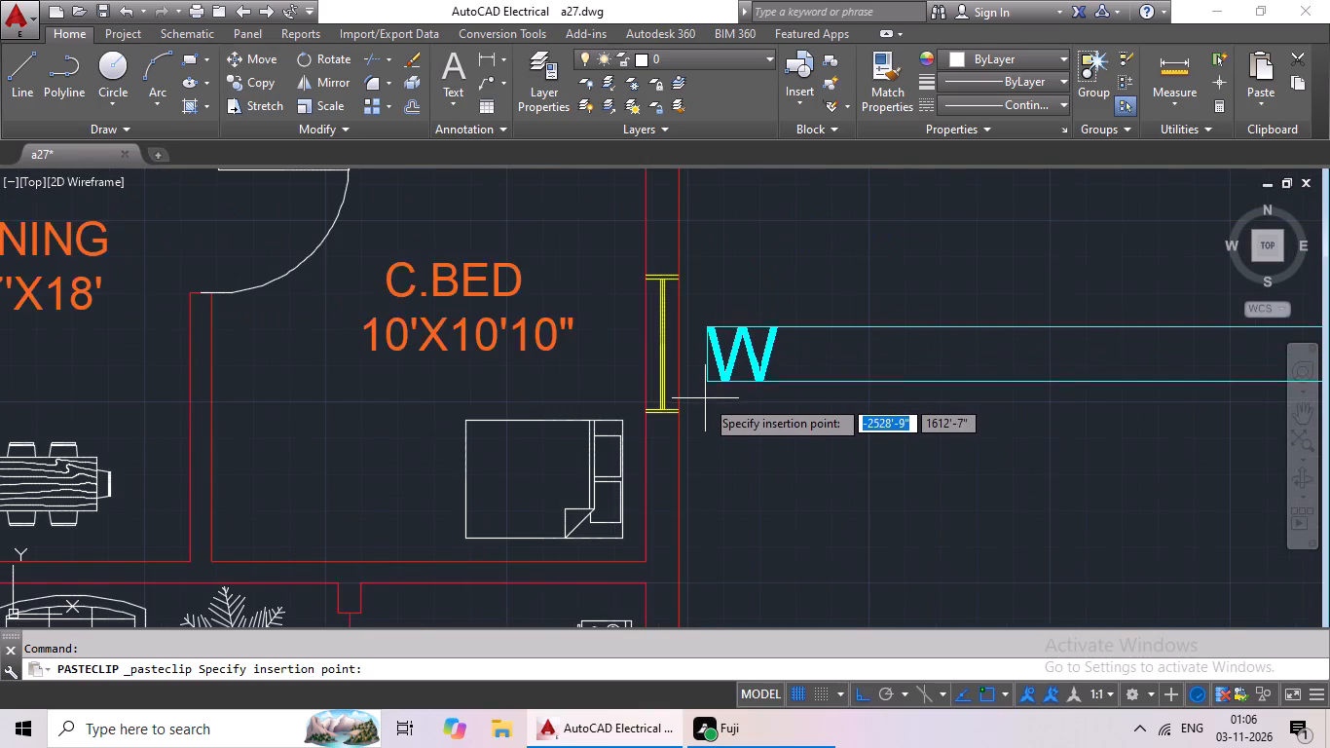
{"action": "left_click", "coordinate": [700, 390]}
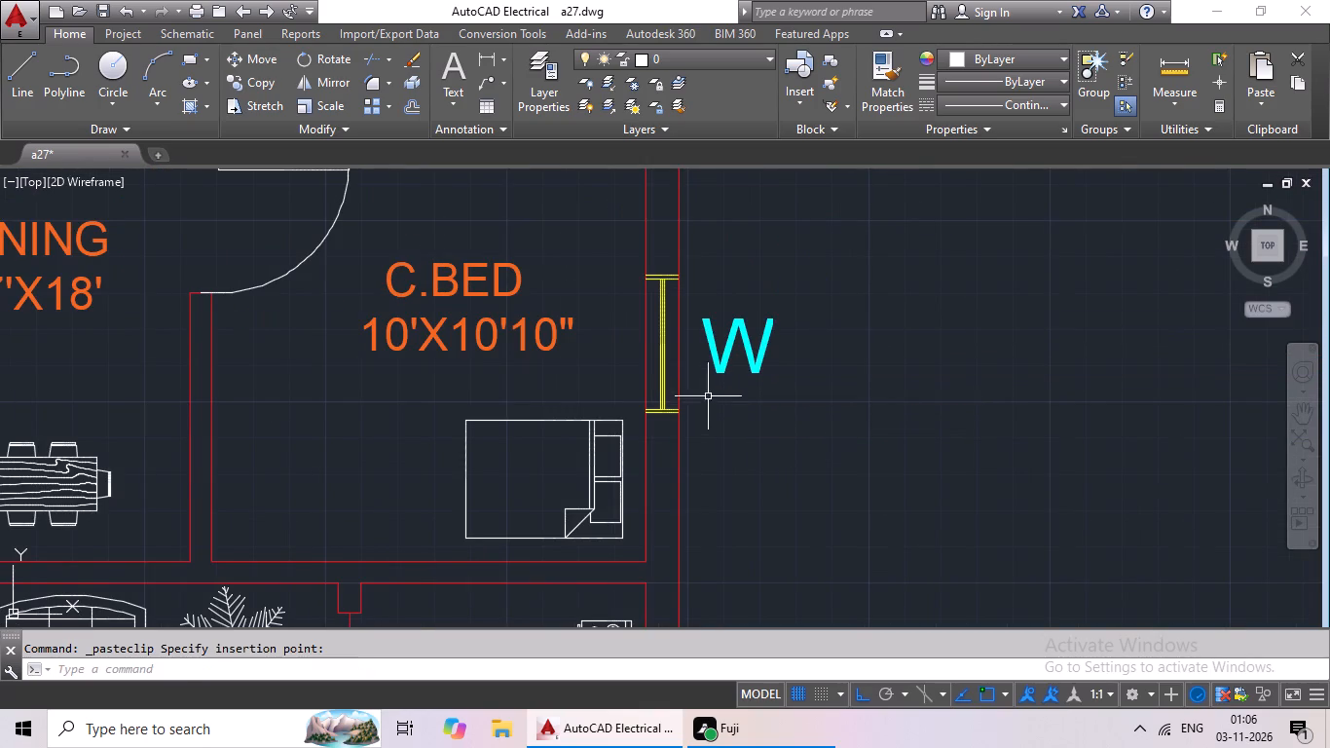
Paste a W label just east of the window of the red plan's east kitchen below the C.BED.
{"action": "key", "text": "ctrl+v"}
{"action": "scroll", "coordinate": [744, 406], "scroll_direction": "down", "scroll_amount": 2}
{"action": "middle_click_drag", "start_coordinate": [760, 403], "coordinate": [750, 305]}
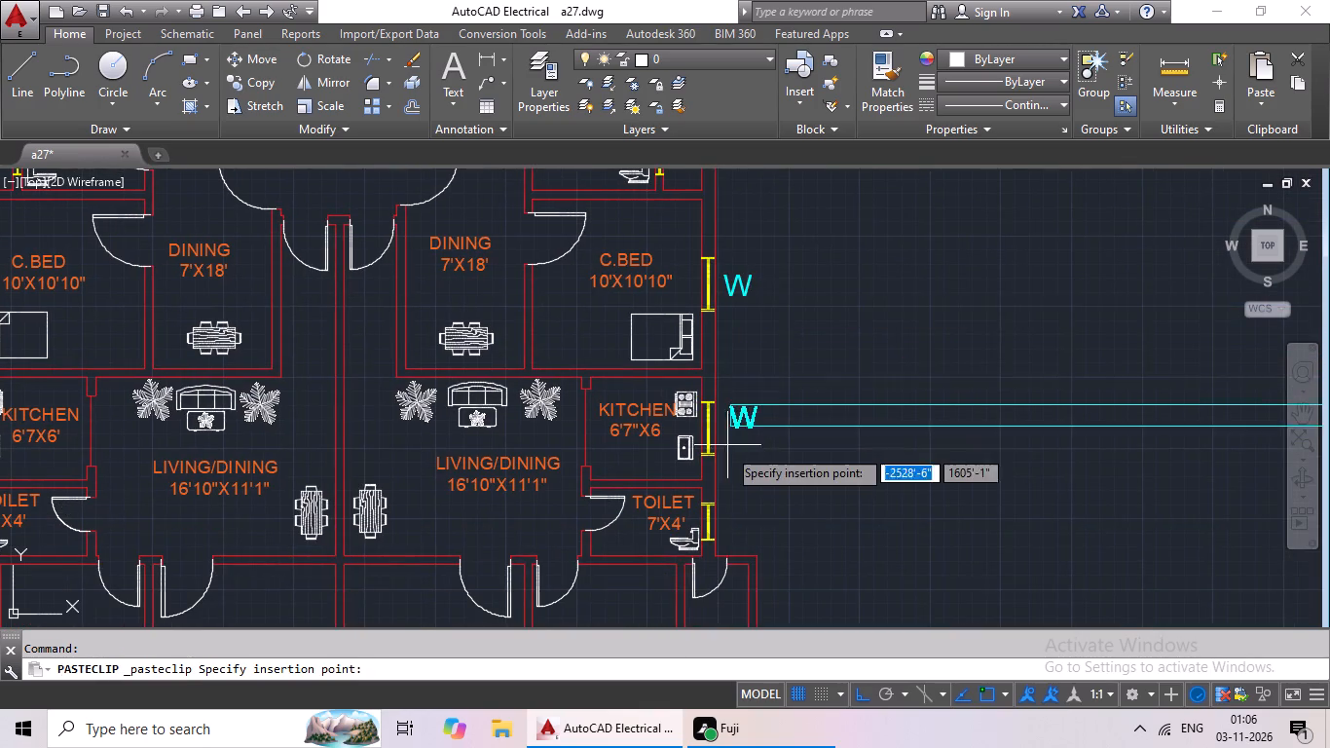
{"action": "scroll", "coordinate": [727, 459], "scroll_direction": "up", "scroll_amount": 3}
{"action": "left_click", "coordinate": [708, 428]}
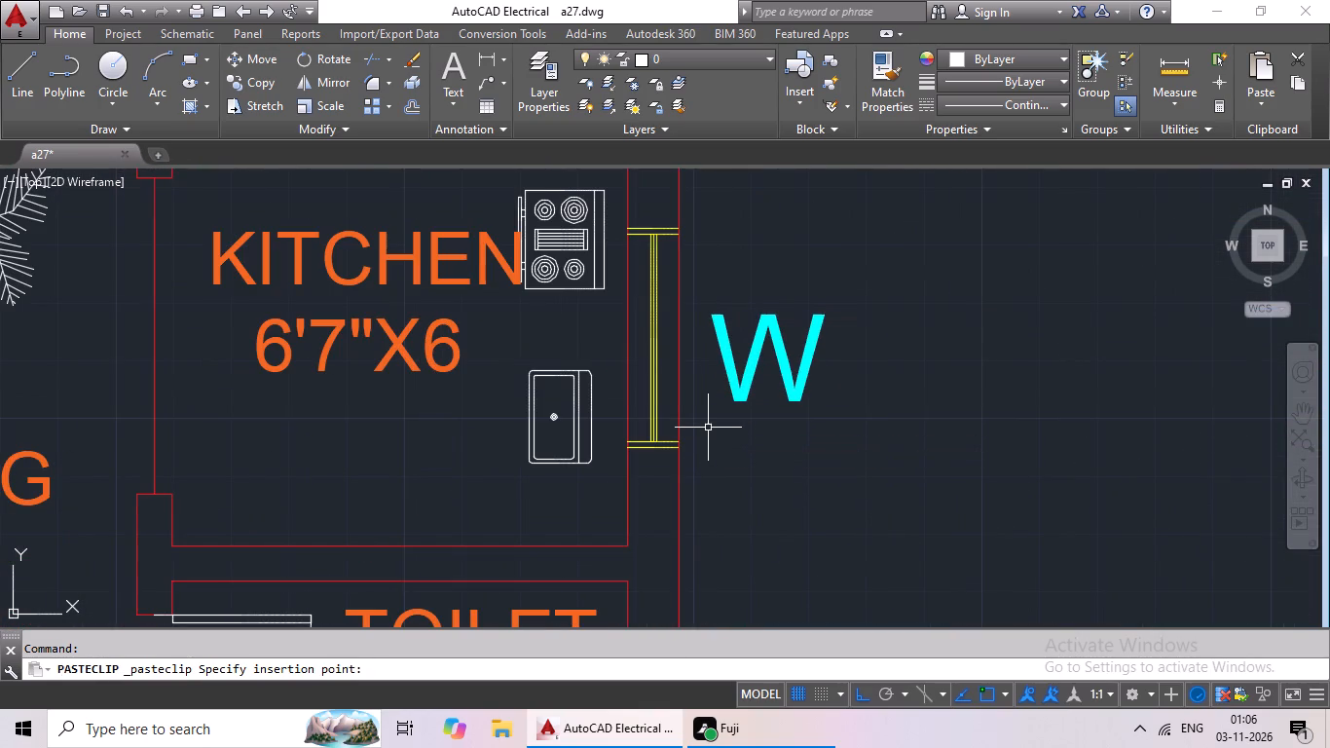
Paste a W label just east of the east window of the red plan's southeast M.BED.
{"action": "key", "text": "ctrl+v"}
{"action": "scroll", "coordinate": [714, 421], "scroll_direction": "down", "scroll_amount": 2, "text": "ctrl"}
{"action": "middle_click_drag", "start_coordinate": [714, 422], "coordinate": [723, 285]}
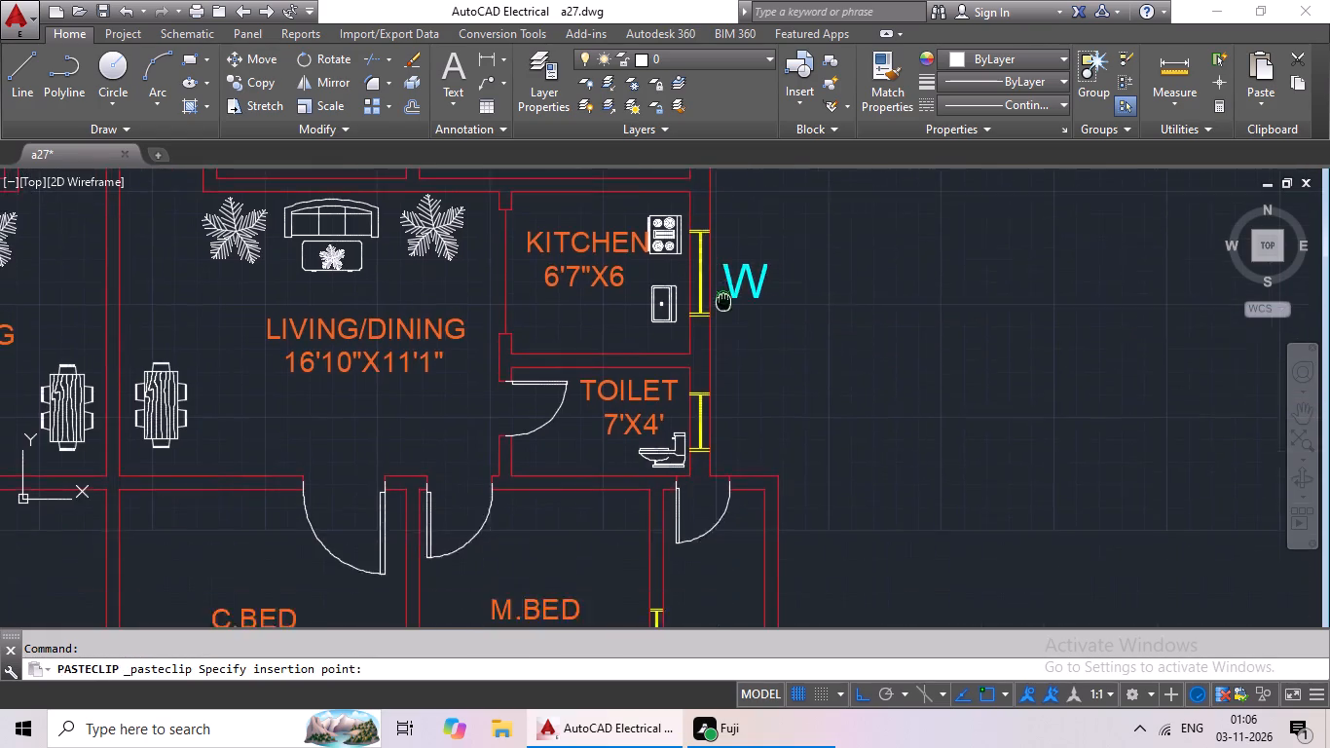
{"action": "scroll", "coordinate": [741, 378], "scroll_direction": "down", "scroll_amount": 1}
{"action": "middle_click_drag", "start_coordinate": [745, 383], "coordinate": [745, 267]}
{"action": "scroll", "coordinate": [712, 437], "scroll_direction": "up", "scroll_amount": 2}
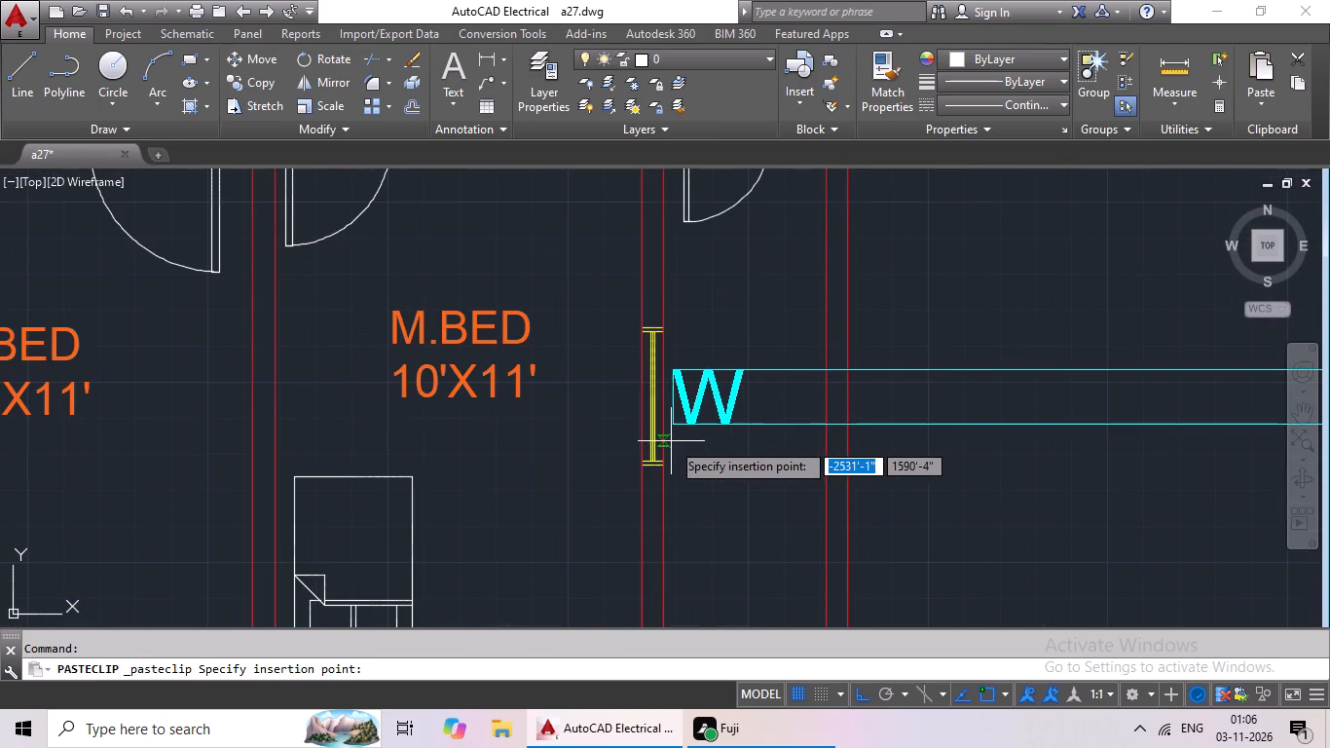
{"action": "left_click", "coordinate": [680, 456]}
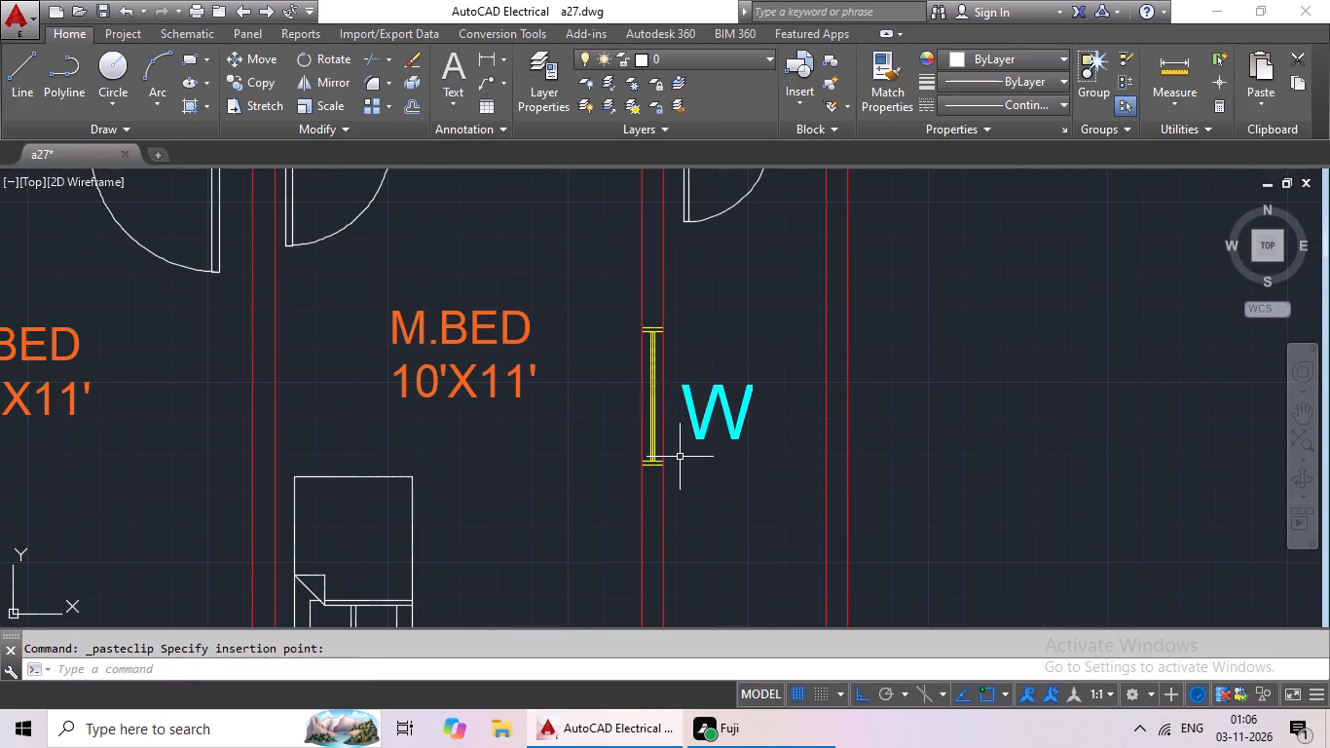
Paste a W label just below the south window of the red plan's southeast M.BED.
{"action": "key", "text": "ctrl+v"}
{"action": "scroll", "coordinate": [690, 443], "scroll_direction": "down", "scroll_amount": 2, "text": "ctrl"}
{"action": "middle_click_drag", "start_coordinate": [689, 447], "coordinate": [740, 342]}
{"action": "scroll", "coordinate": [635, 485], "scroll_direction": "up", "scroll_amount": 1}
{"action": "left_click", "coordinate": [631, 464]}
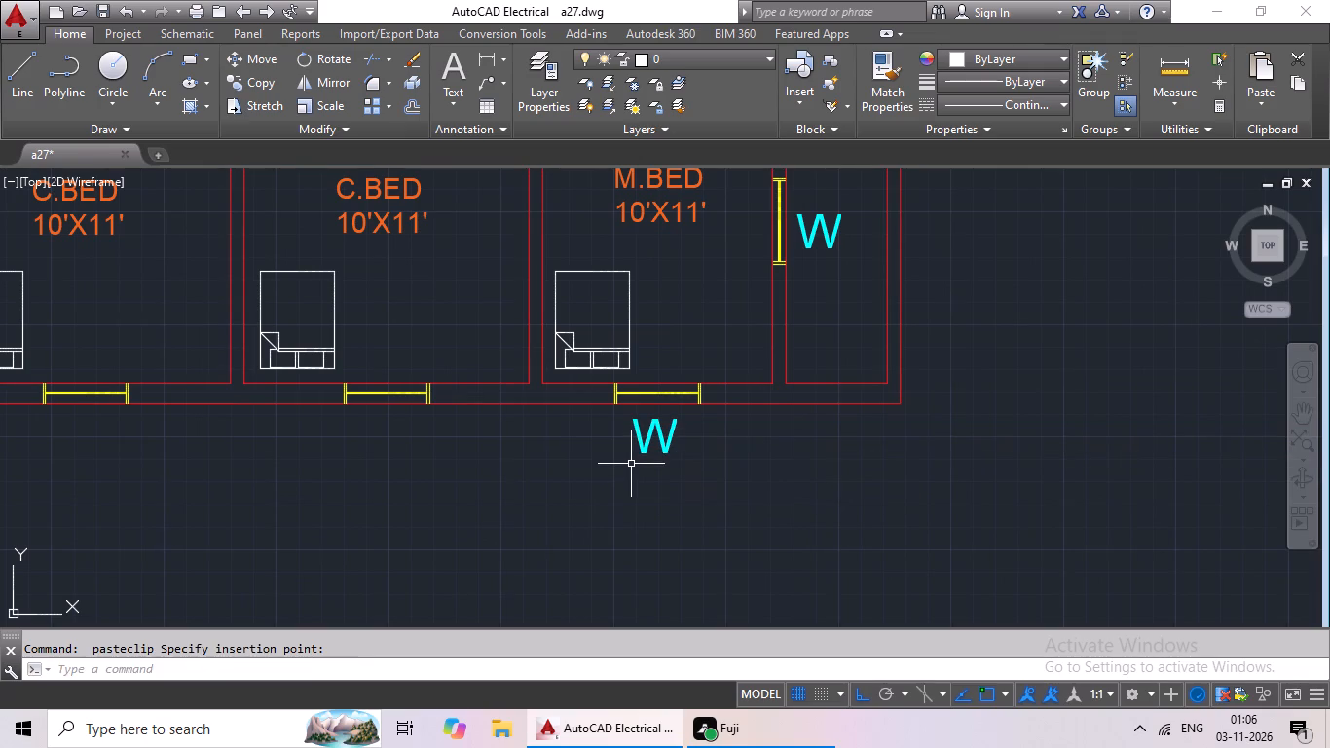
Paste W labels below the south windows of the red plan's two southern C.BED rooms and its southwest M.BED.
{"action": "key", "text": "ctrl+v"}
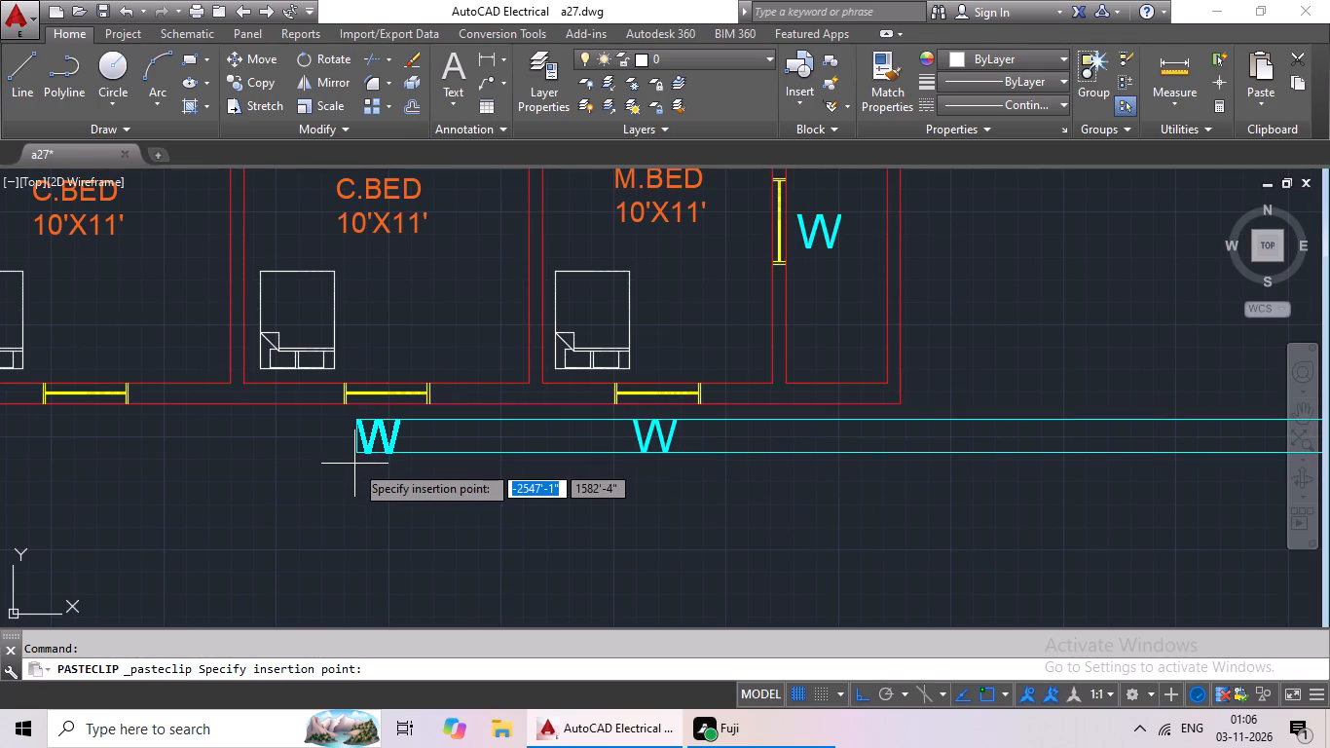
{"action": "left_click", "coordinate": [366, 465], "text": "ctrl"}
{"action": "key", "text": "ctrl+v"}
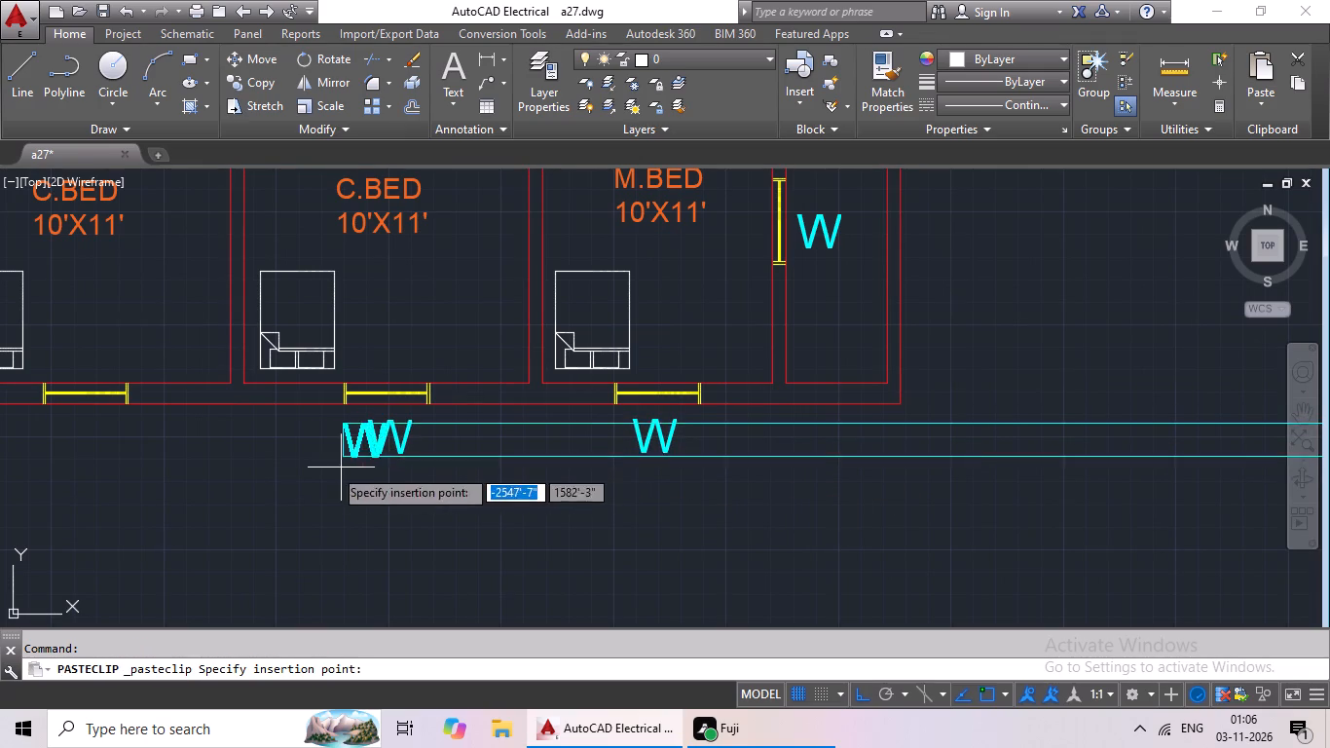
{"action": "middle_click_drag", "start_coordinate": [111, 450], "coordinate": [353, 458]}
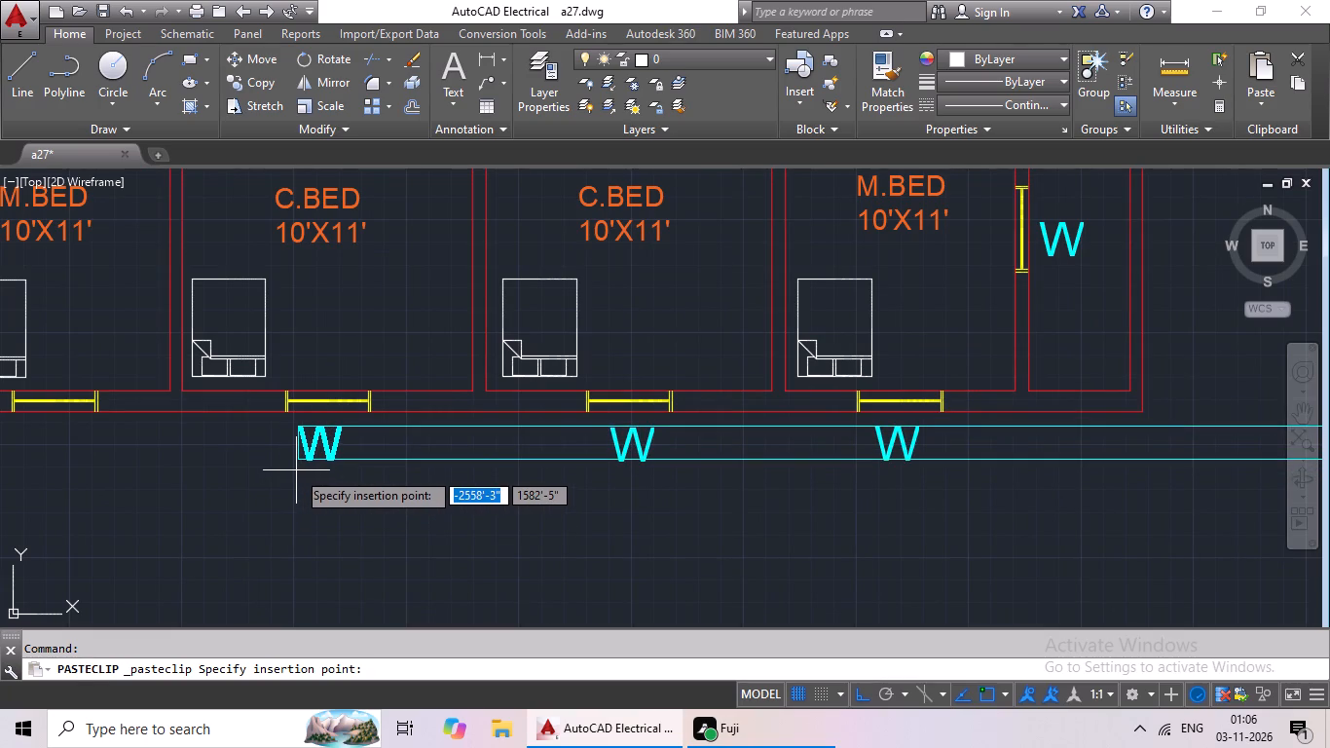
{"action": "left_click", "coordinate": [306, 472]}
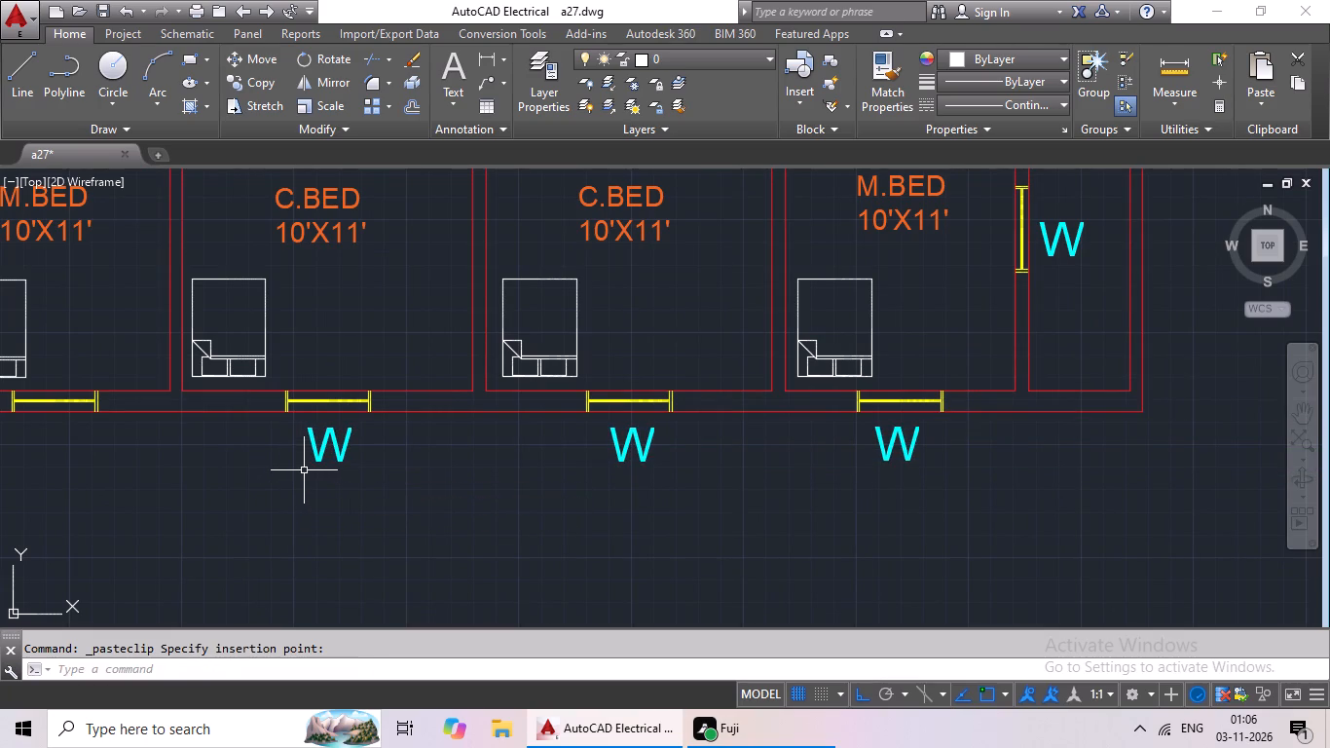
{"action": "key", "text": "ctrl+v"}
{"action": "scroll", "coordinate": [336, 464], "scroll_direction": "down", "scroll_amount": 4, "text": "ctrl"}
{"action": "scroll", "coordinate": [302, 472], "scroll_direction": "up", "scroll_amount": 4}
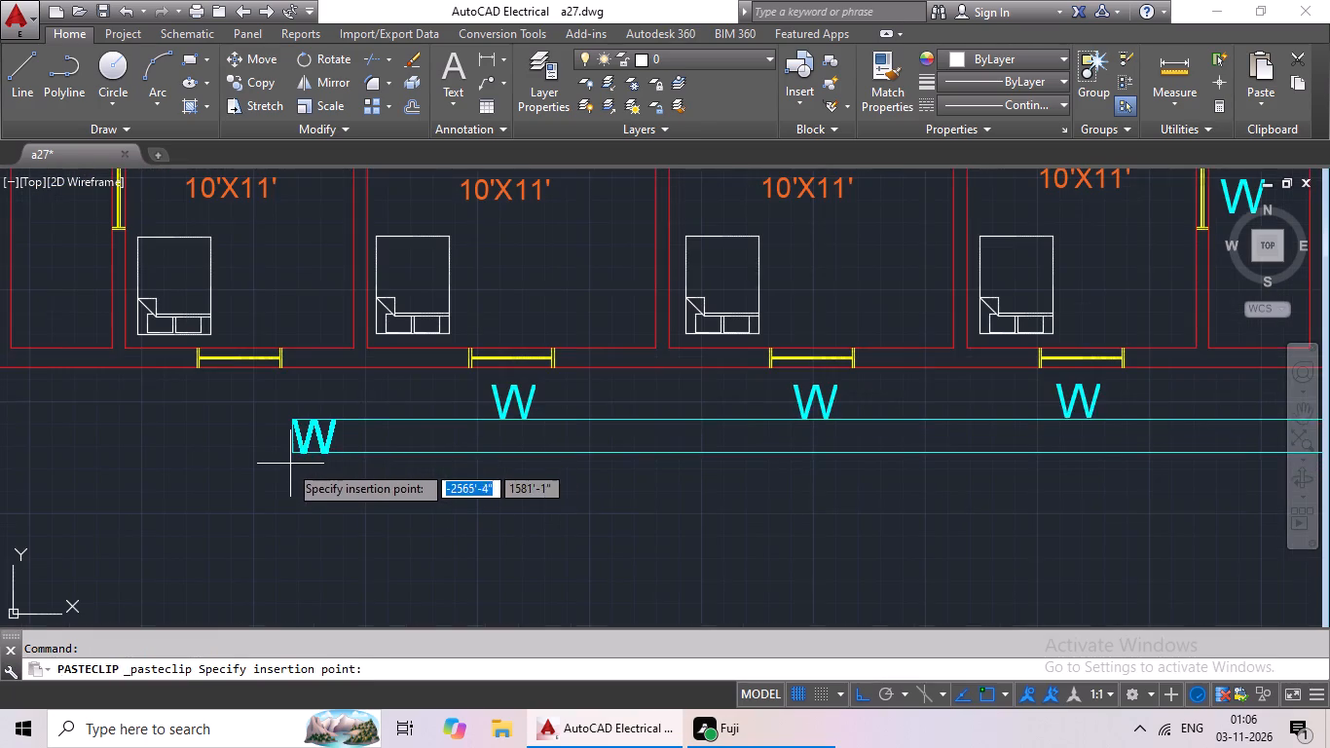
{"action": "left_click", "coordinate": [211, 427]}
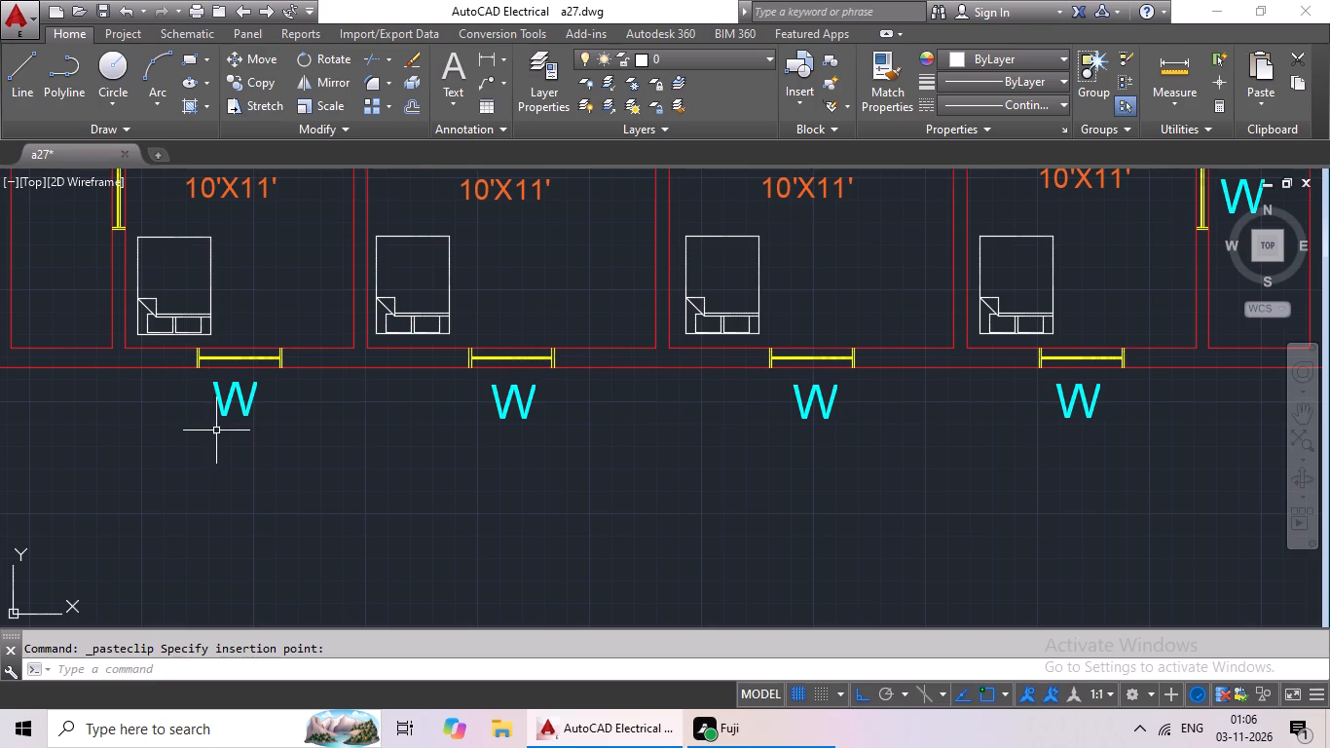
Paste a W label just west of the west window of the red plan's southwest M.BED.
{"action": "key", "text": "ctrl+super+v"}
{"action": "scroll", "coordinate": [252, 449], "scroll_direction": "down", "scroll_amount": 1, "text": "ctrl"}
{"action": "middle_click_drag", "start_coordinate": [240, 434], "coordinate": [404, 441]}
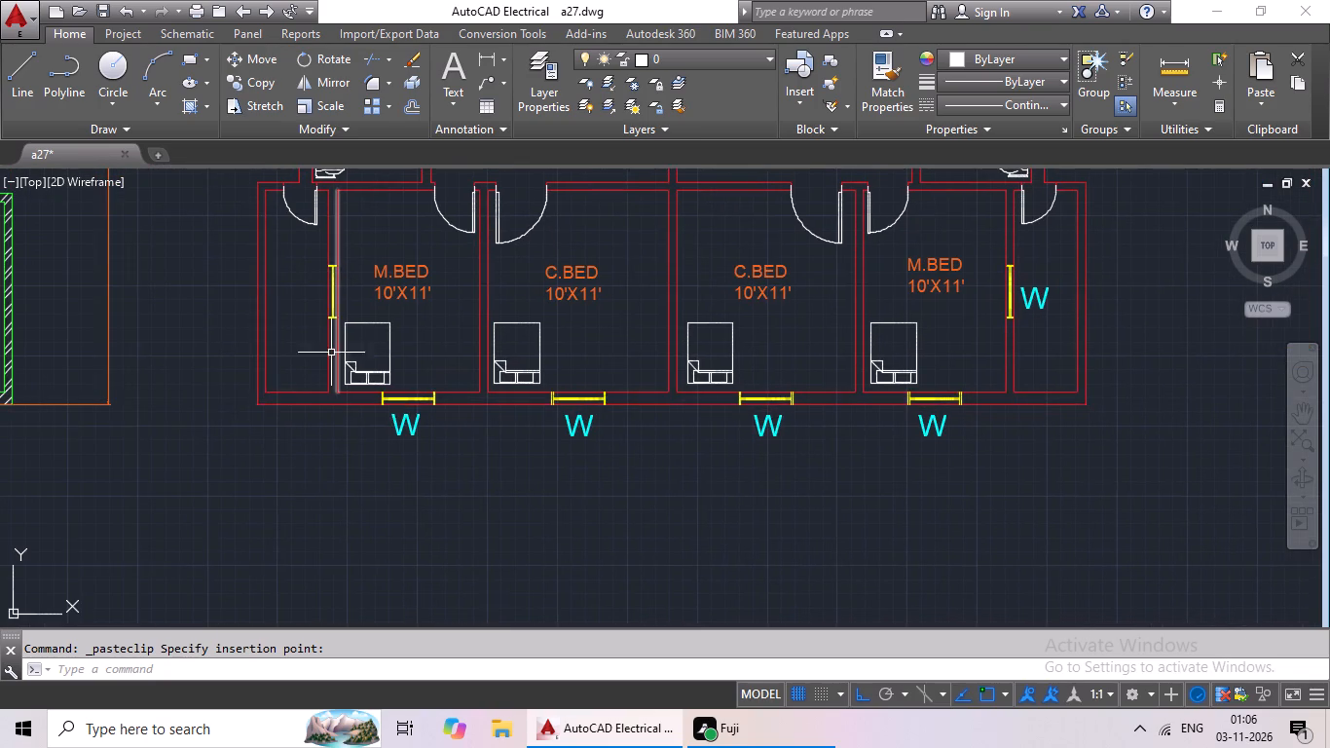
{"action": "scroll", "coordinate": [337, 296], "scroll_direction": "up", "scroll_amount": 1}
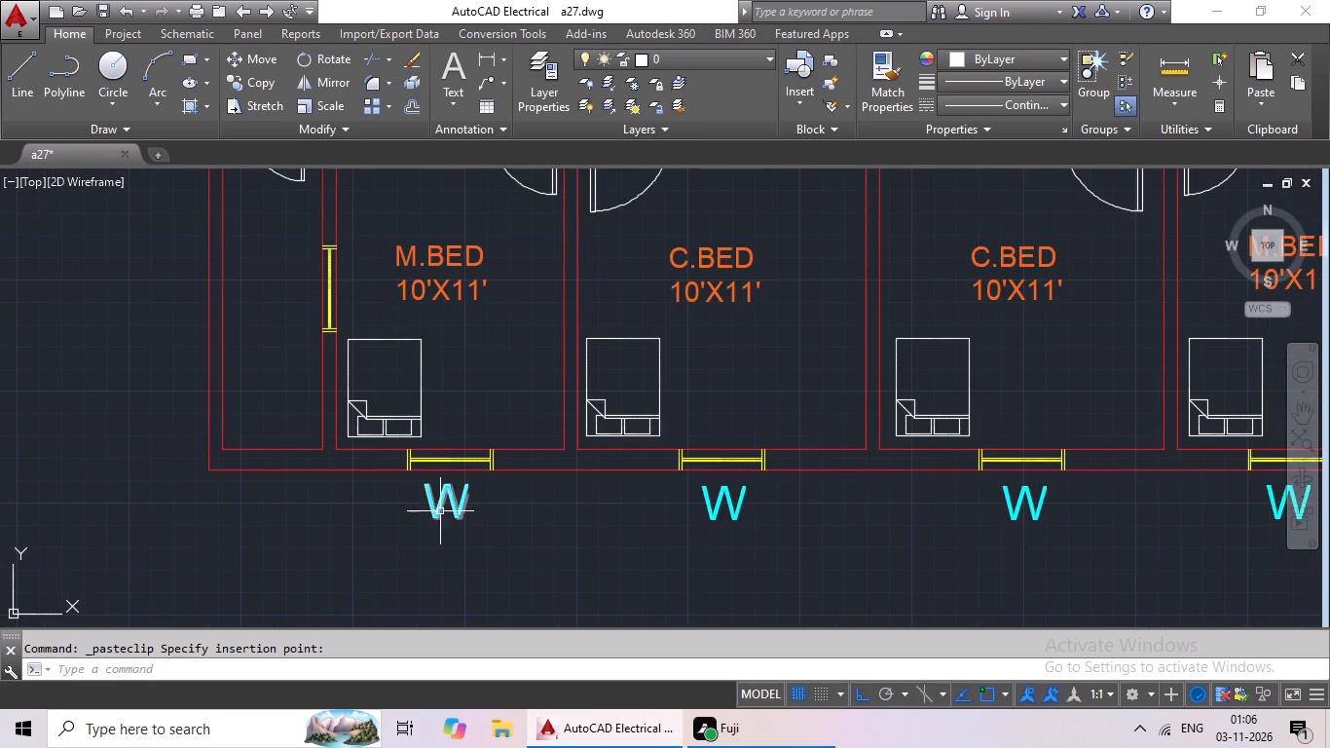
{"action": "key", "text": "ctrl+v"}
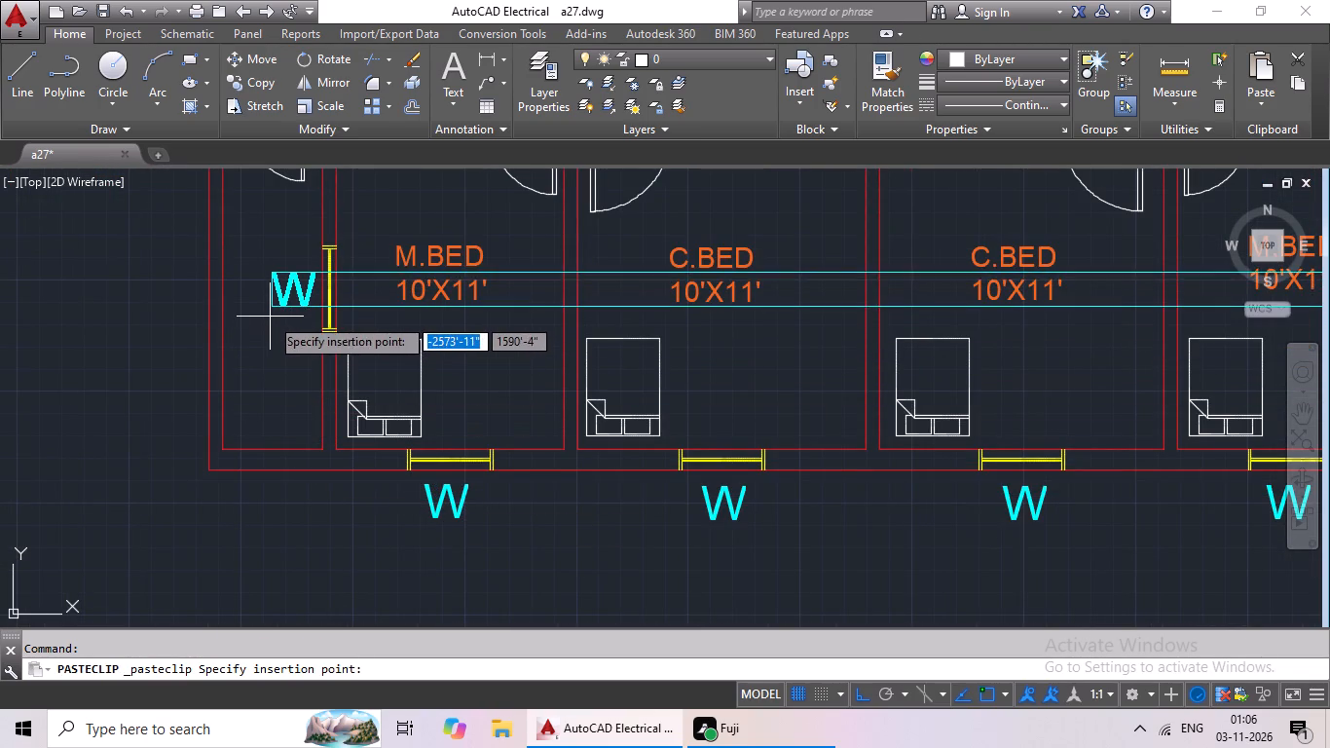
{"action": "left_click", "coordinate": [265, 316]}
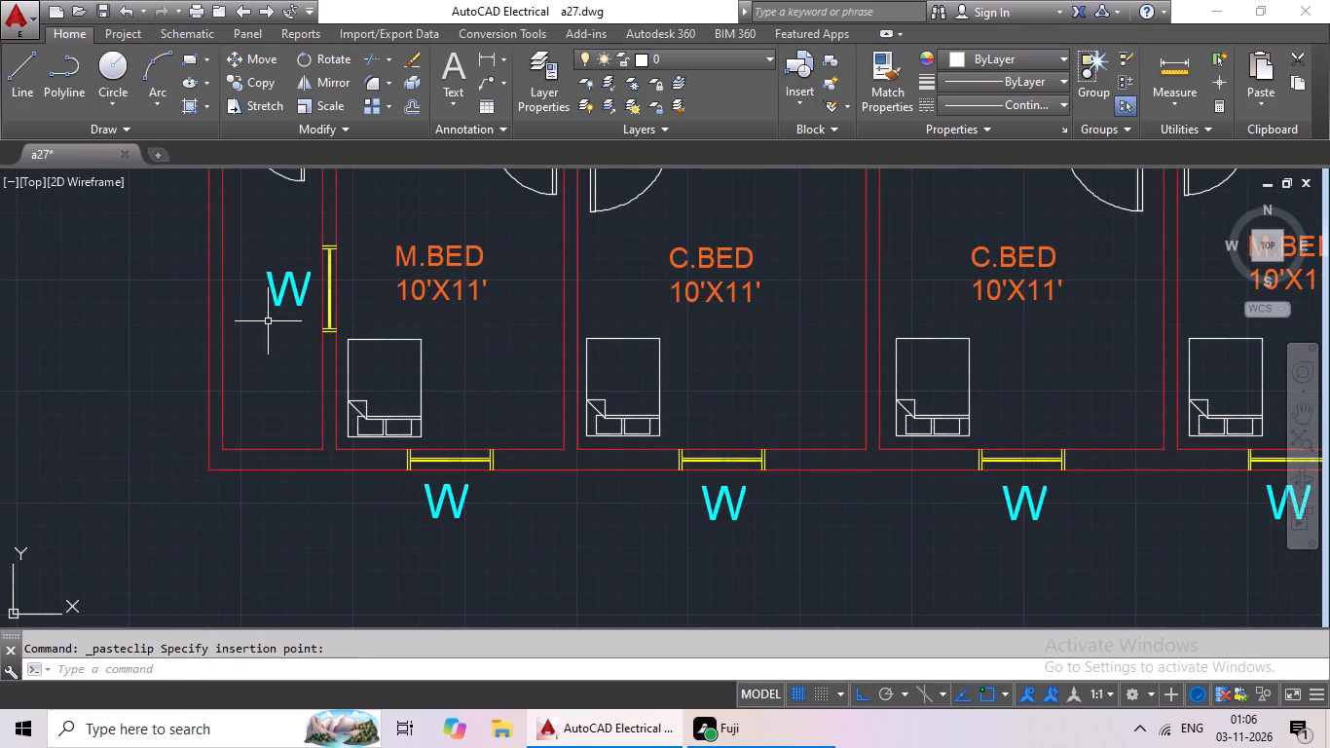
Paste a W label just west of the window of the red plan's west kitchen below the C.BED.
{"action": "key", "text": "ctrl+v"}
{"action": "scroll", "coordinate": [322, 335], "scroll_direction": "down", "scroll_amount": 2}
{"action": "middle_click_drag", "start_coordinate": [345, 329], "coordinate": [370, 448]}
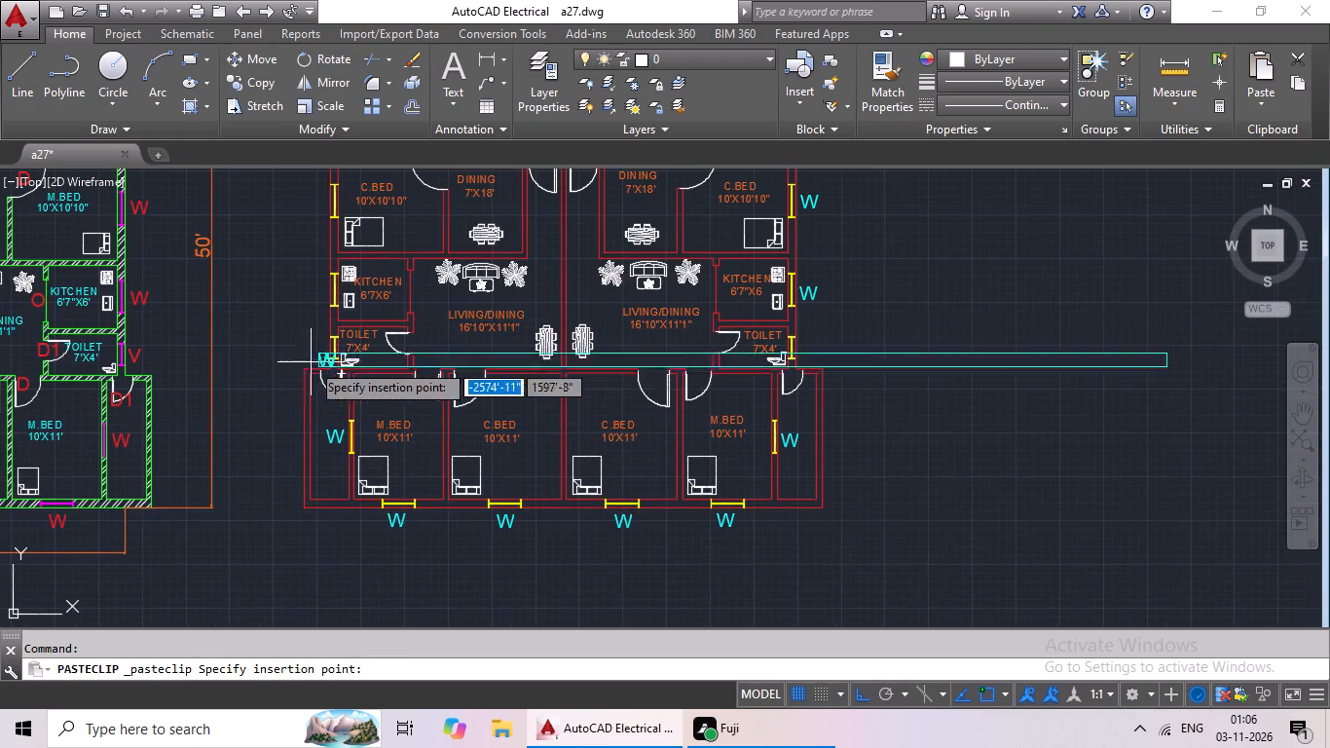
{"action": "scroll", "coordinate": [301, 305], "scroll_direction": "up", "scroll_amount": 4}
{"action": "scroll", "coordinate": [311, 308], "scroll_direction": "down", "scroll_amount": 3}
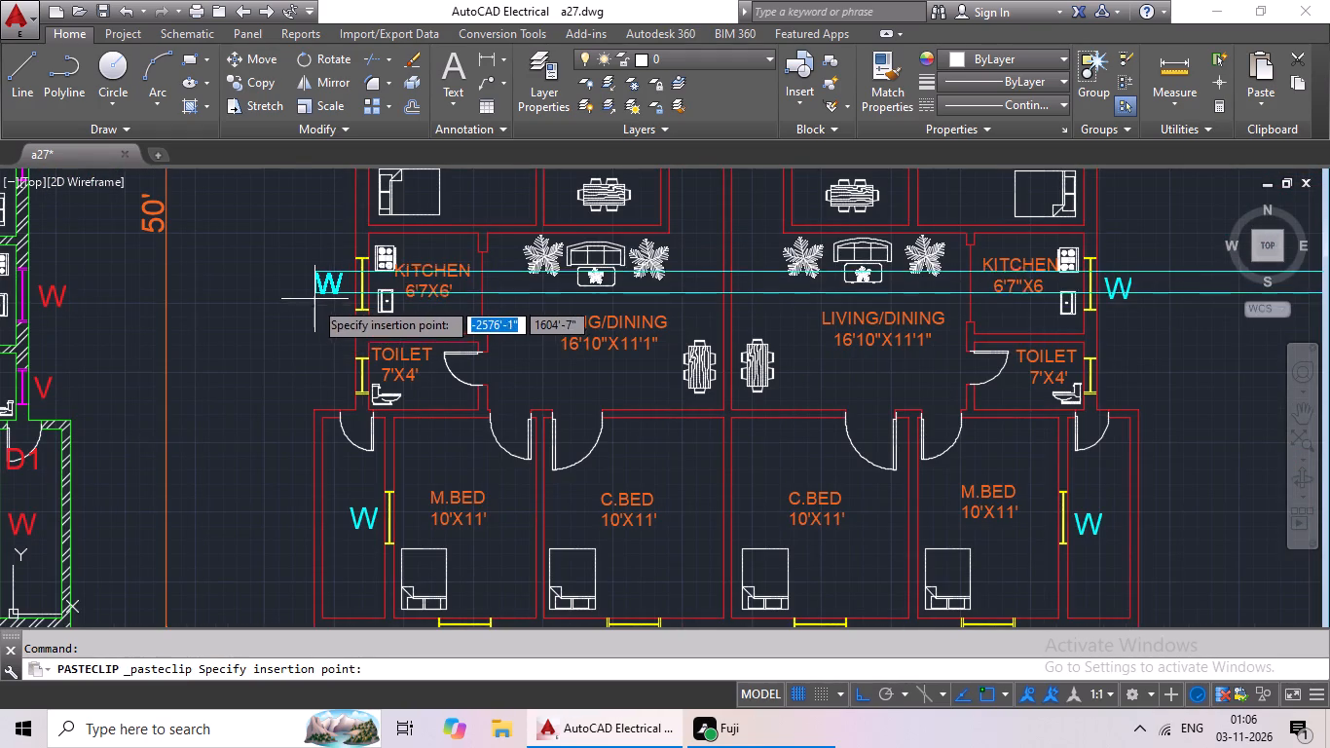
{"action": "left_click", "coordinate": [316, 301]}
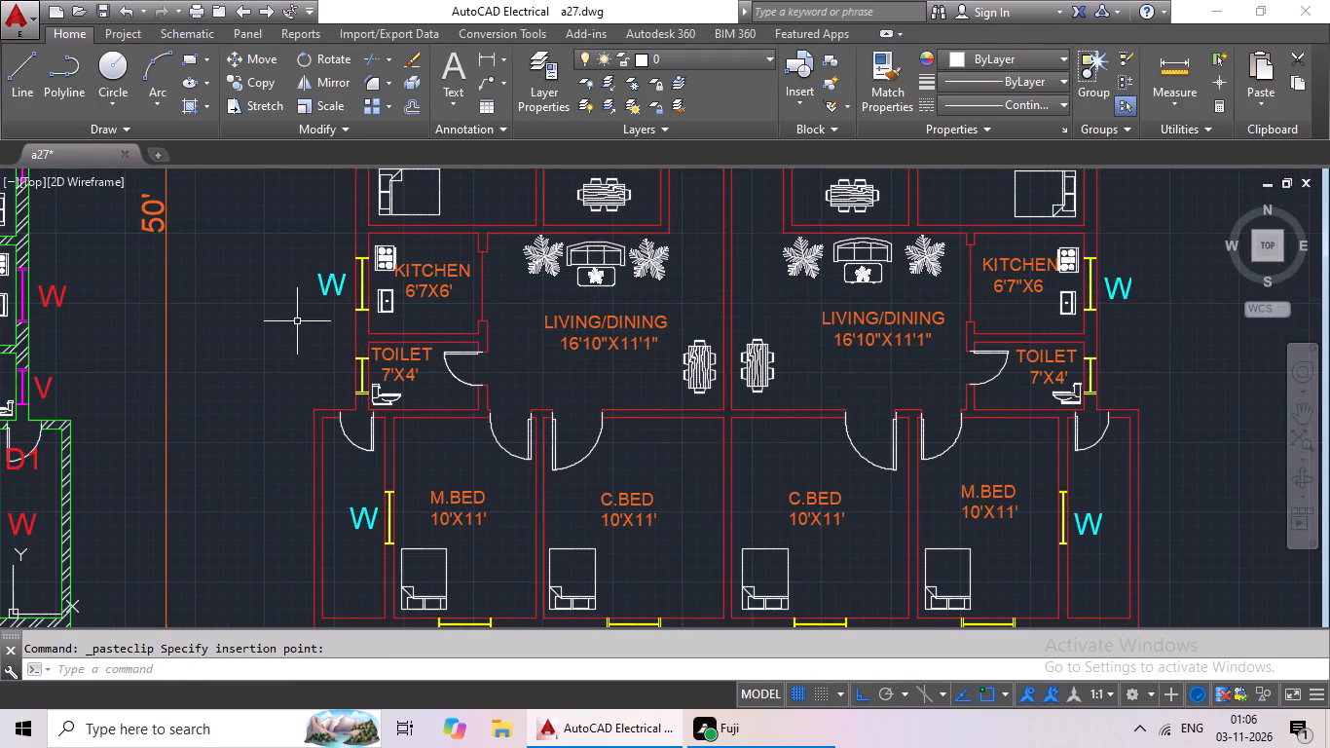
Paste a W label just west of the window of the red plan's west 10'X10'10" C.BED.
{"action": "key", "text": "ctrl+v"}
{"action": "scroll", "coordinate": [350, 322], "scroll_direction": "down", "scroll_amount": 1}
{"action": "middle_click_drag", "start_coordinate": [362, 315], "coordinate": [365, 440]}
{"action": "scroll", "coordinate": [341, 327], "scroll_direction": "up", "scroll_amount": 2}
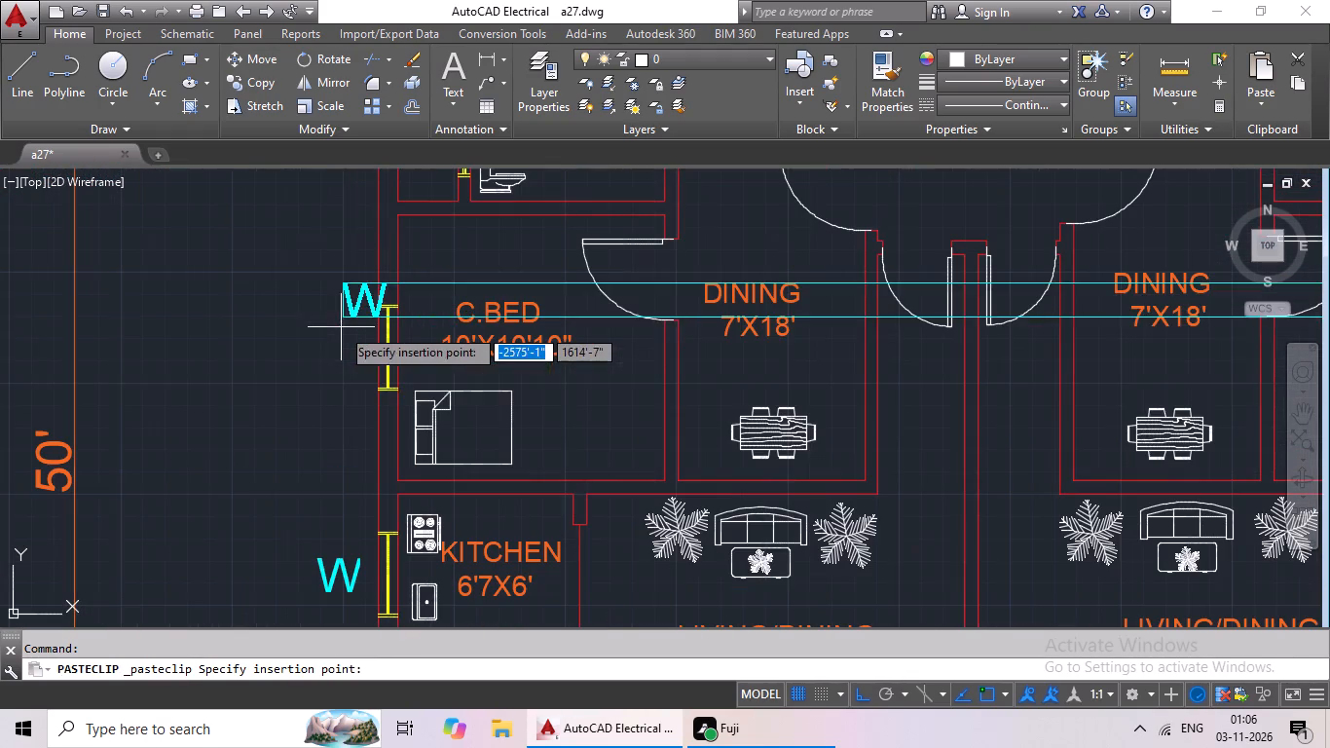
{"action": "left_click", "coordinate": [322, 380]}
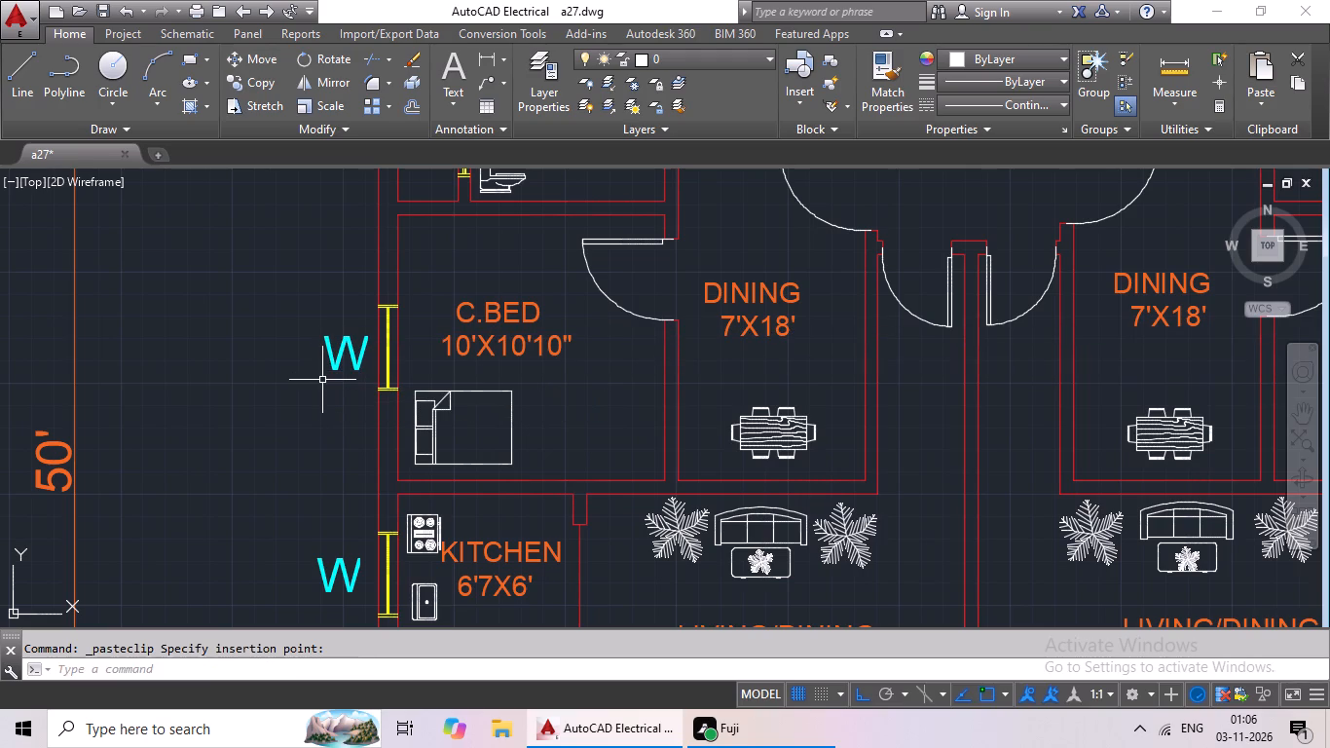
Paste a W label just west of the window of the red plan's northwest M.BED.
{"action": "key", "text": "ctrl+v"}
{"action": "scroll", "coordinate": [378, 389], "scroll_direction": "down", "scroll_amount": 1, "text": "ctrl"}
{"action": "middle_click_drag", "start_coordinate": [392, 368], "coordinate": [388, 490]}
{"action": "middle_click_drag", "start_coordinate": [440, 409], "coordinate": [452, 475]}
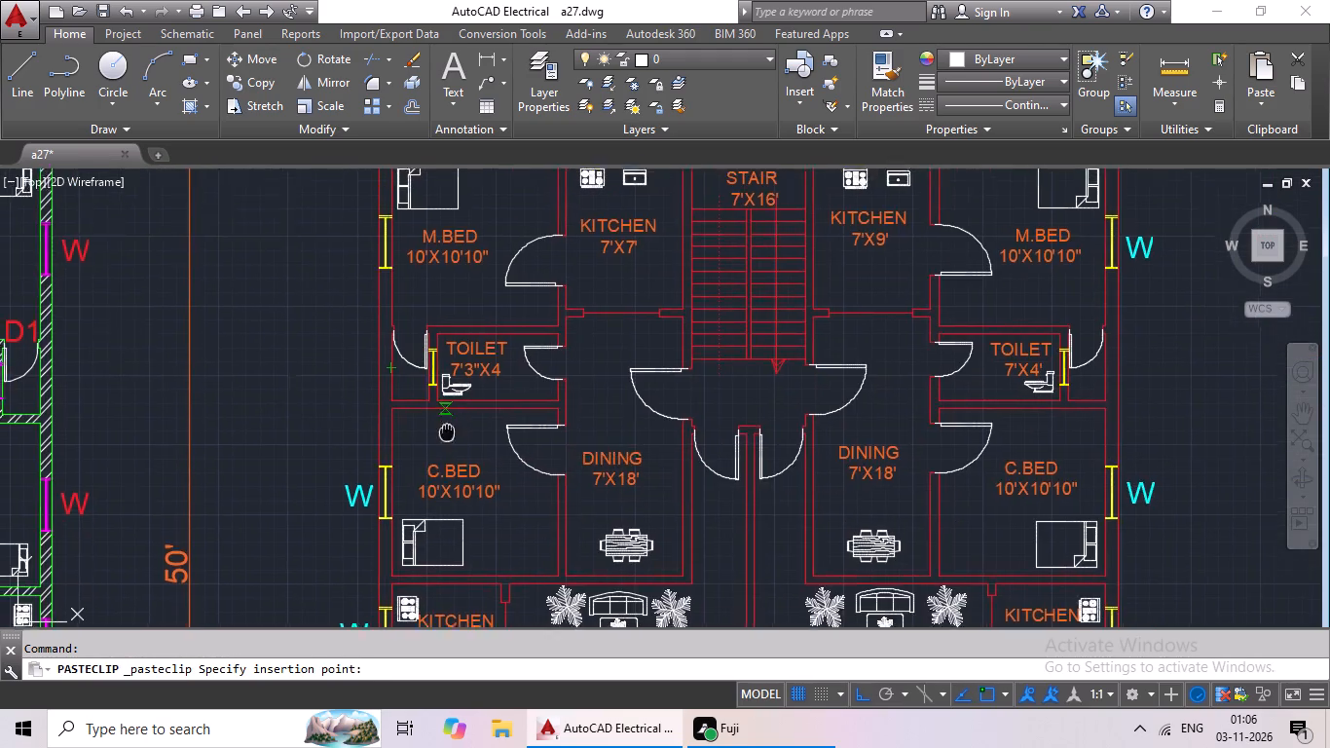
{"action": "middle_click_drag", "start_coordinate": [452, 475], "coordinate": [458, 507]}
{"action": "scroll", "coordinate": [350, 349], "scroll_direction": "up", "scroll_amount": 1}
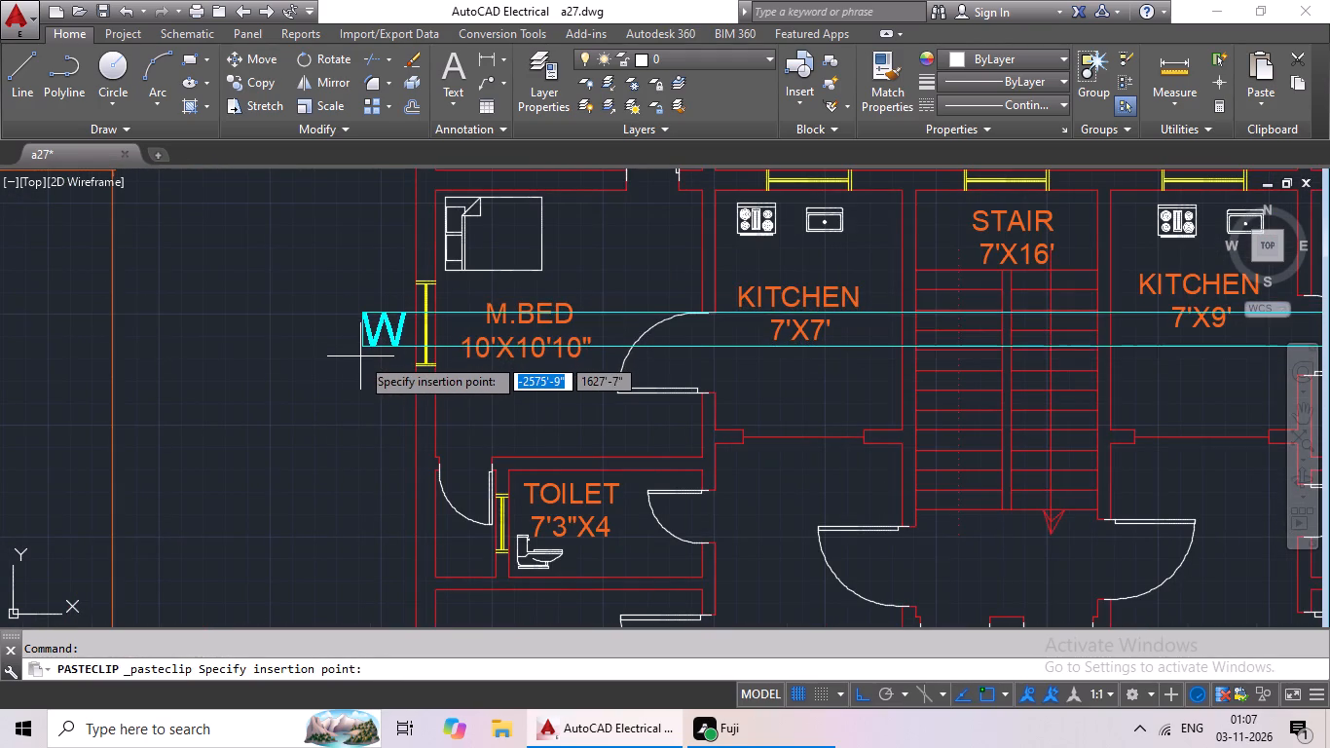
{"action": "left_click", "coordinate": [360, 356]}
Paste W labels just above the north windows of the red plan's 7'X7' kitchen and its stair.
{"action": "key", "text": "ctrl+v"}
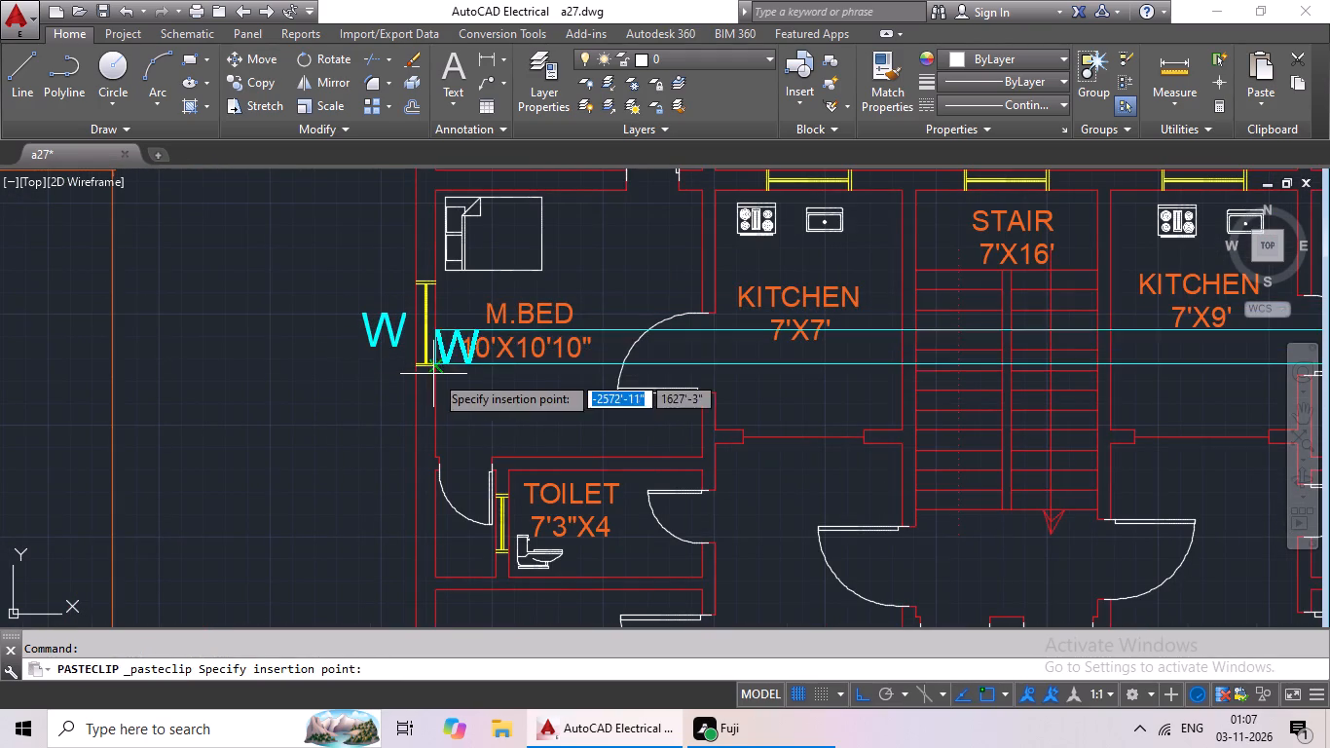
{"action": "middle_click_drag", "start_coordinate": [594, 369], "coordinate": [496, 548]}
{"action": "scroll", "coordinate": [678, 354], "scroll_direction": "up", "scroll_amount": 2}
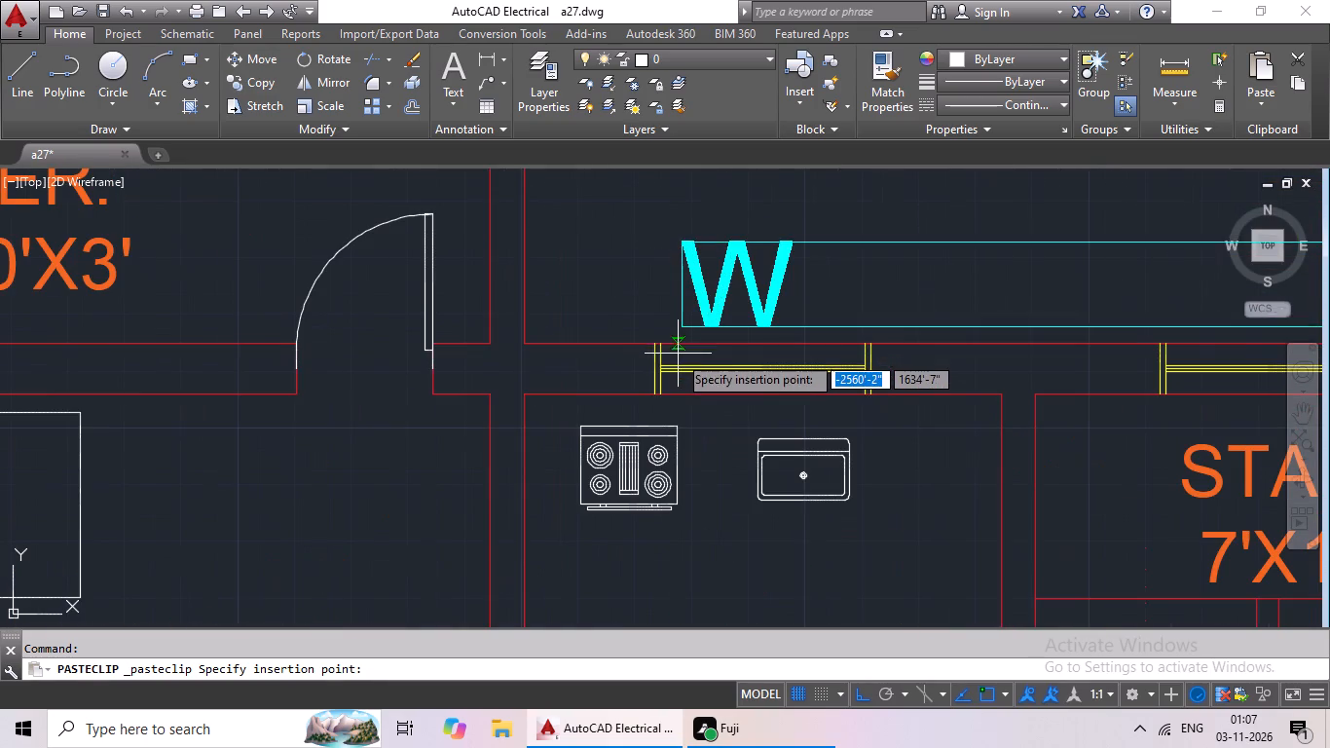
{"action": "left_click", "coordinate": [703, 355]}
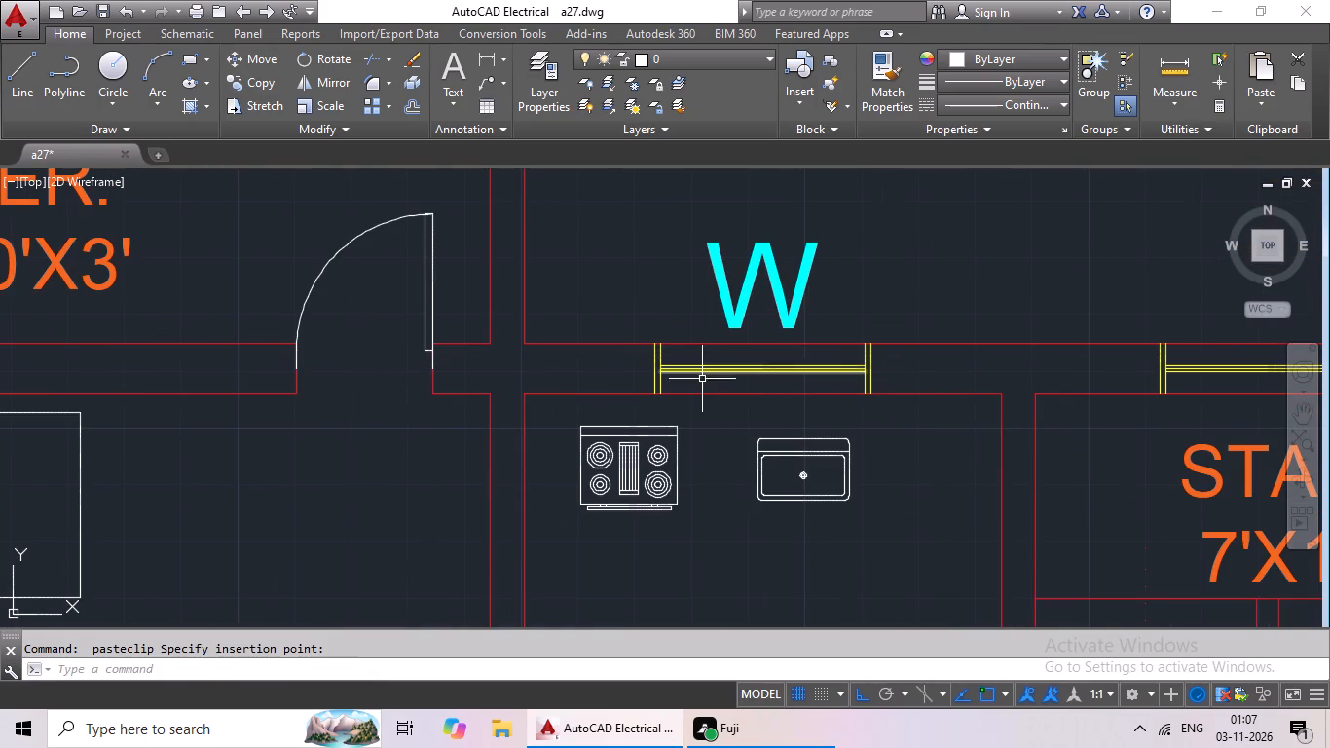
{"action": "key", "text": "ctrl+v"}
{"action": "scroll", "coordinate": [703, 387], "scroll_direction": "down", "scroll_amount": 1, "text": "ctrl"}
{"action": "middle_click_drag", "start_coordinate": [799, 401], "coordinate": [593, 427]}
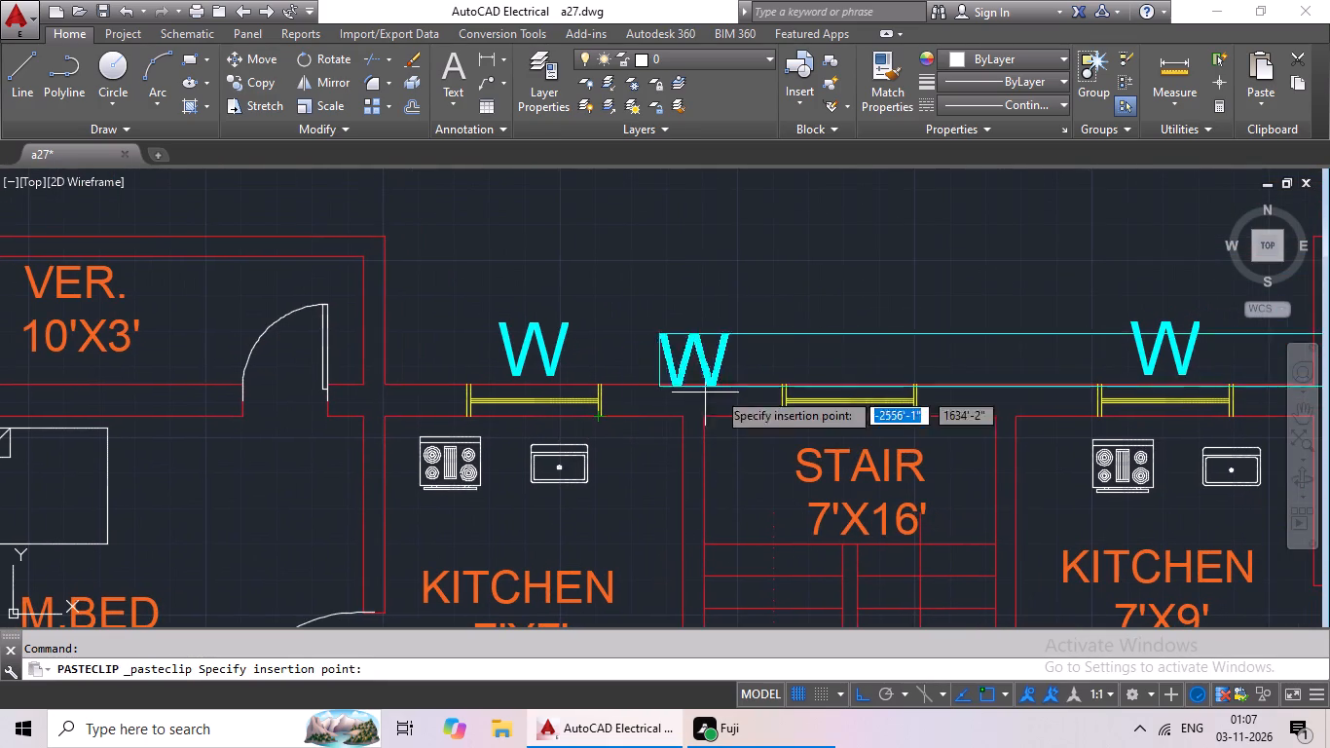
{"action": "left_click", "coordinate": [799, 385]}
Change the text of the spare W label northeast of the red plan to V.
{"action": "scroll", "coordinate": [910, 404], "scroll_direction": "down", "scroll_amount": 1}
{"action": "middle_click_drag", "start_coordinate": [969, 444], "coordinate": [968, 442]}
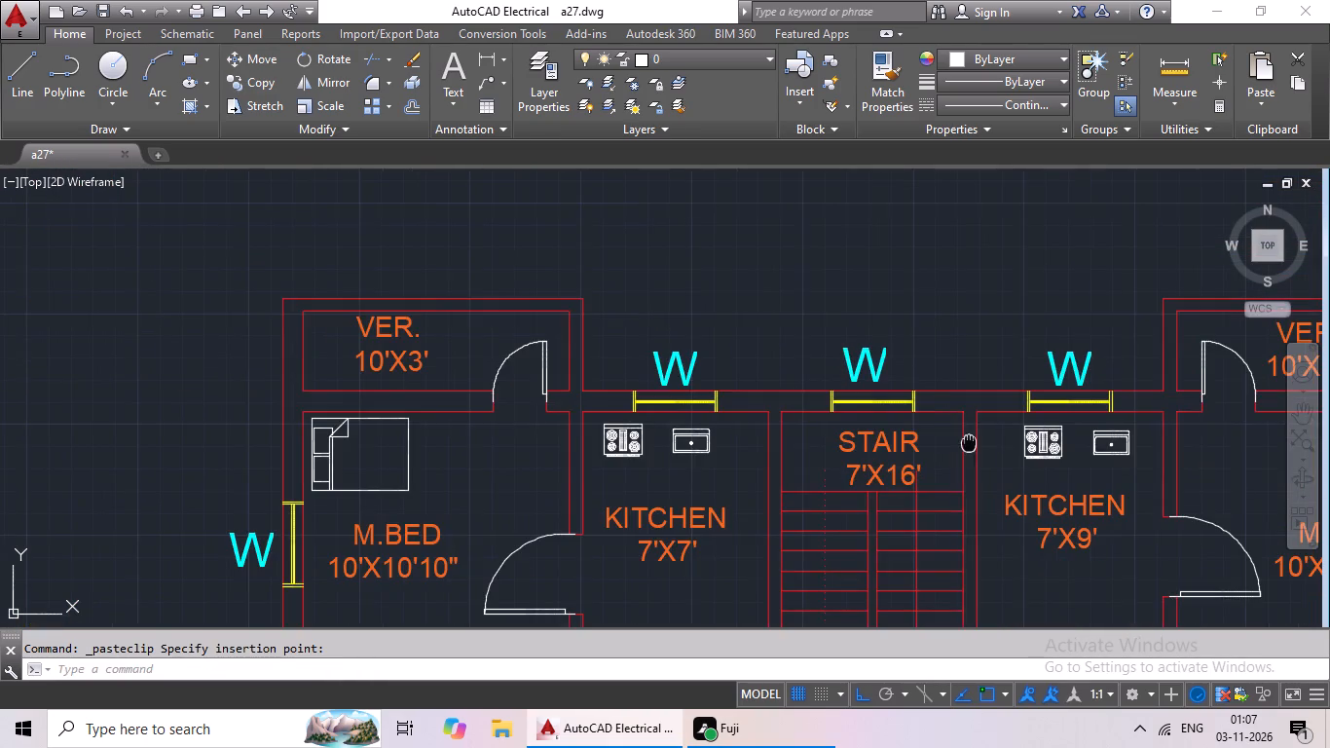
{"action": "middle_click_drag", "start_coordinate": [968, 442], "coordinate": [756, 369]}
{"action": "scroll", "coordinate": [767, 368], "scroll_direction": "down", "scroll_amount": 2}
{"action": "middle_click_drag", "start_coordinate": [818, 423], "coordinate": [734, 341]}
{"action": "middle_click_drag", "start_coordinate": [999, 396], "coordinate": [891, 411]}
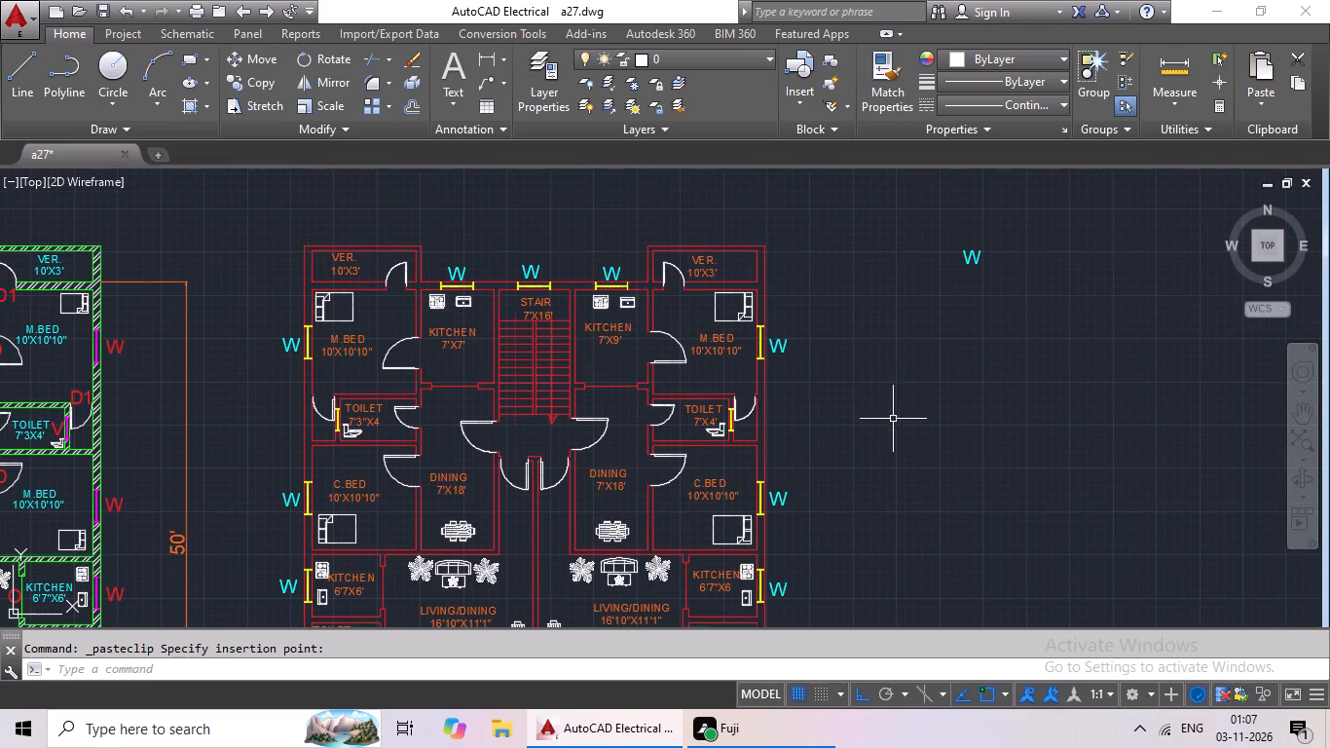
{"action": "scroll", "coordinate": [908, 418], "scroll_direction": "down", "scroll_amount": 1}
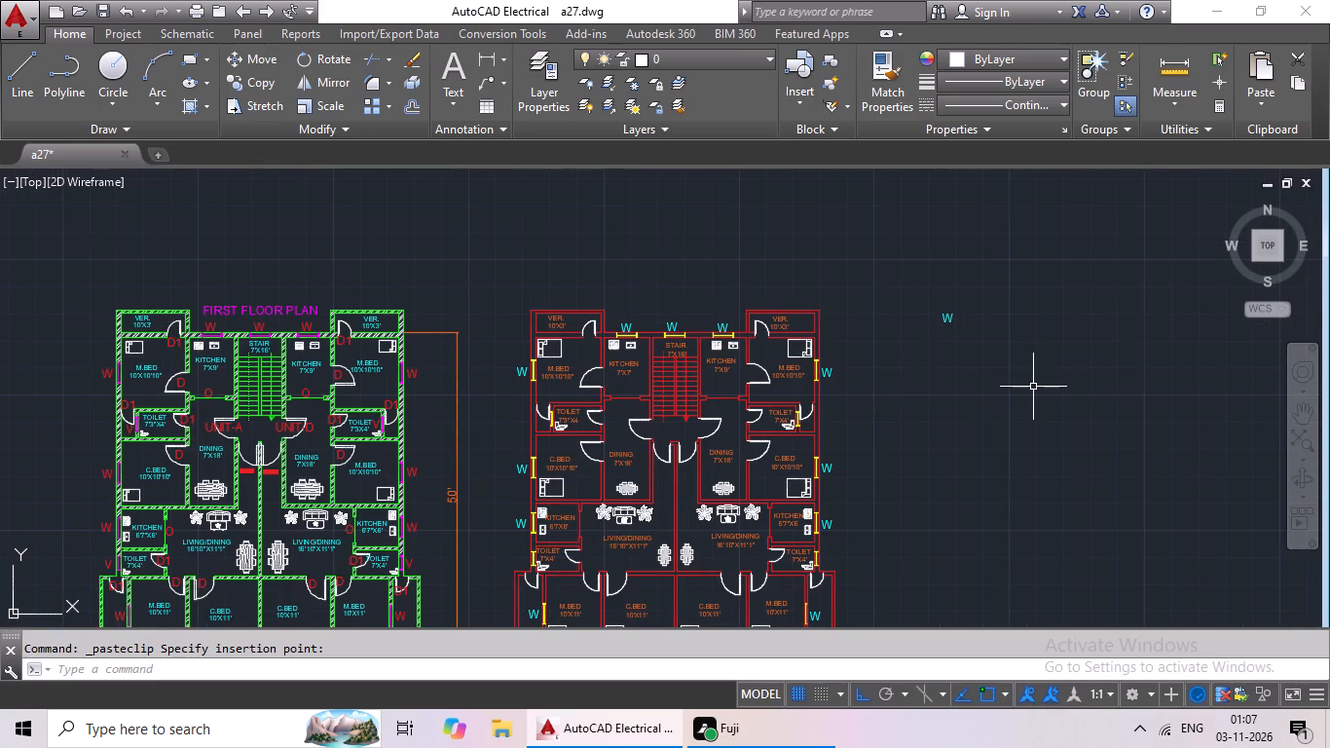
{"action": "scroll", "coordinate": [950, 318], "scroll_direction": "up", "scroll_amount": 2}
{"action": "double_click", "coordinate": [948, 315]}
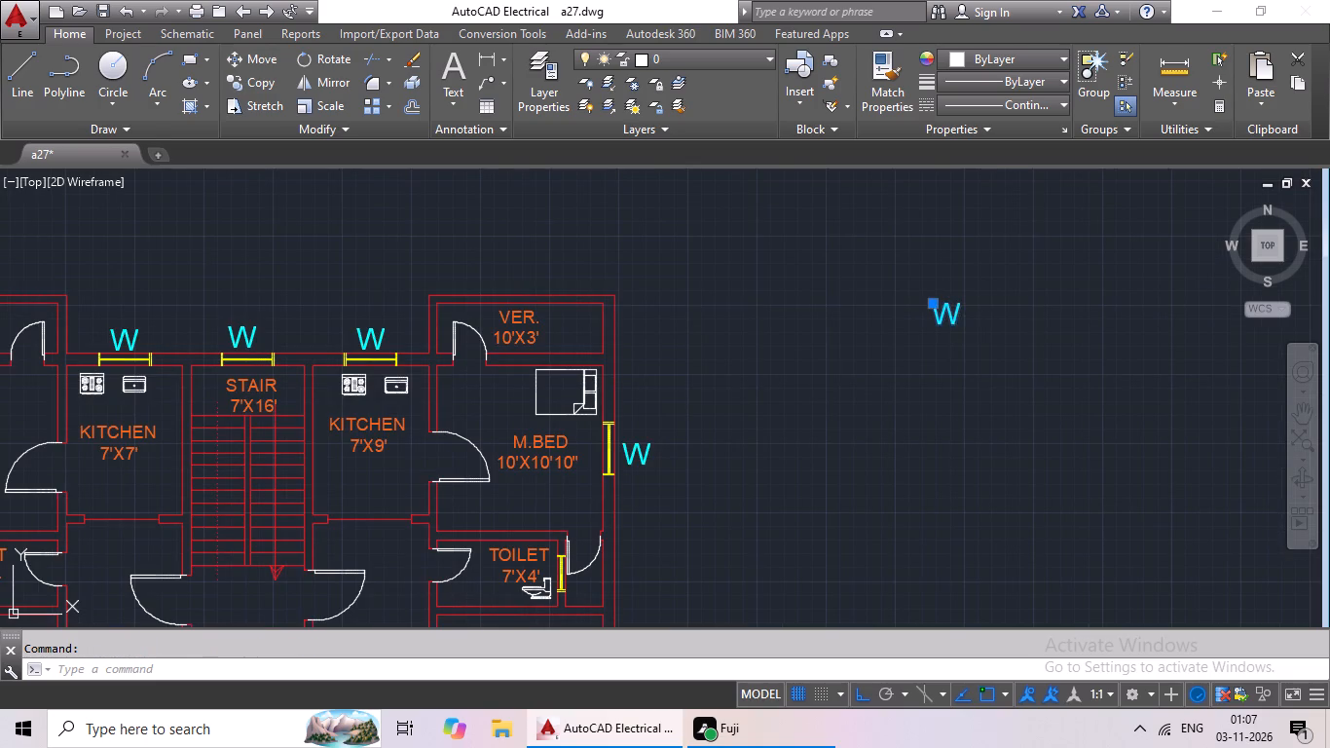
{"action": "key", "text": "BackSpace"}
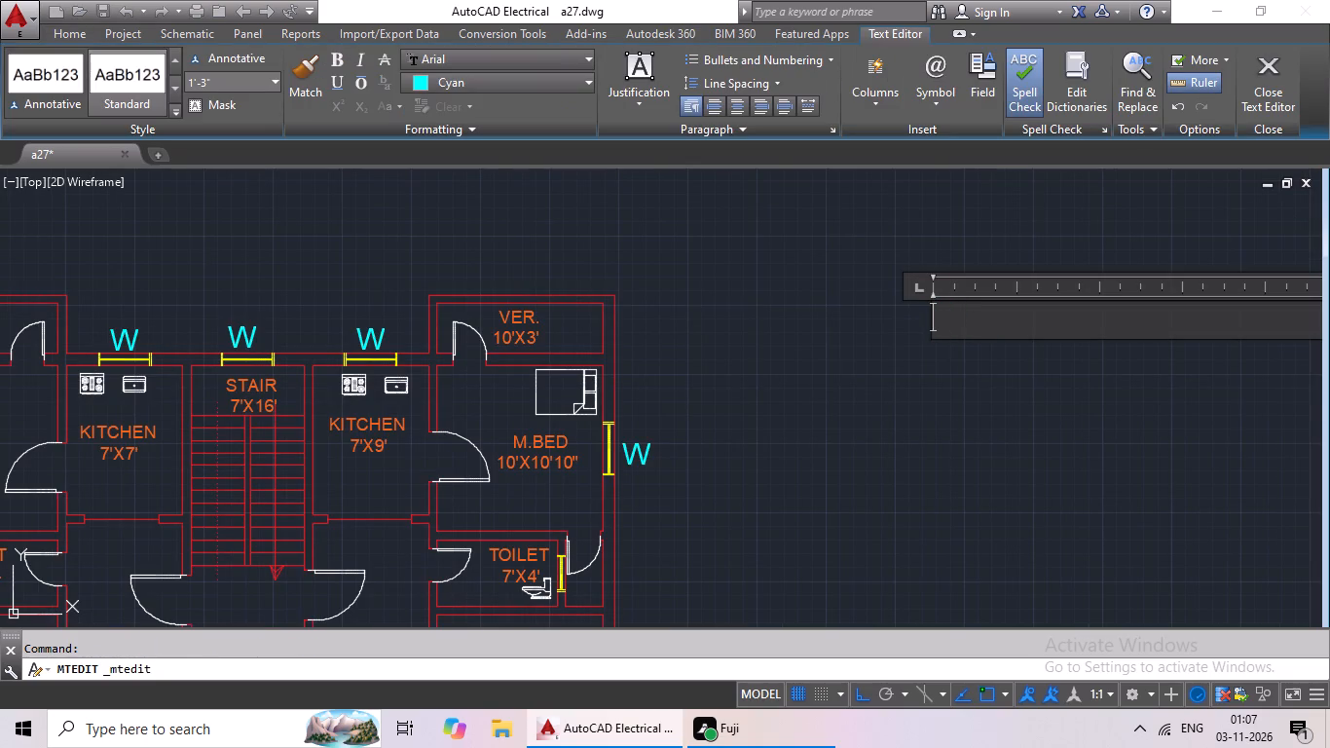
{"action": "key", "text": "shift+v"}
{"action": "left_click", "coordinate": [853, 368]}
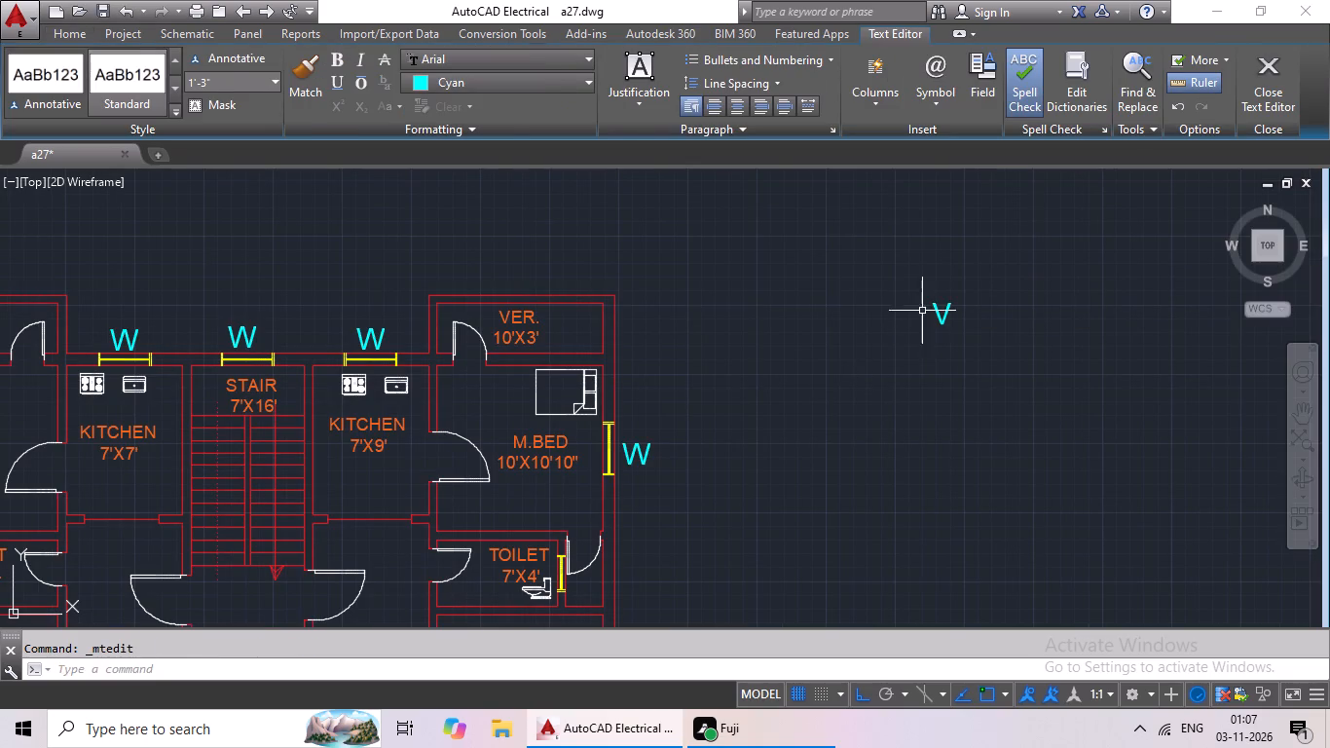
Copy the spare V label and paste it outside the east wall beside the red plan's northeast toilet window.
{"action": "left_click", "coordinate": [946, 306]}
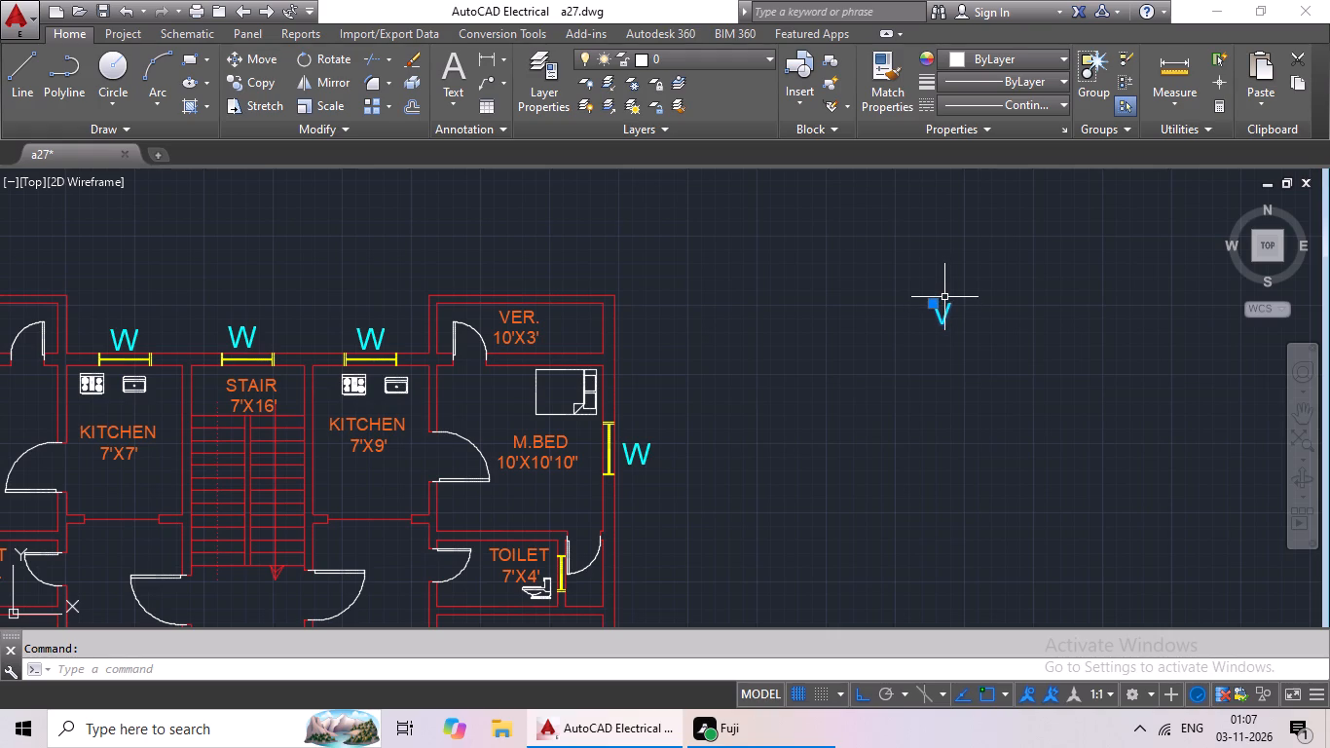
{"action": "key", "text": "ctrl+c"}
{"action": "key", "text": "ctrl+v"}
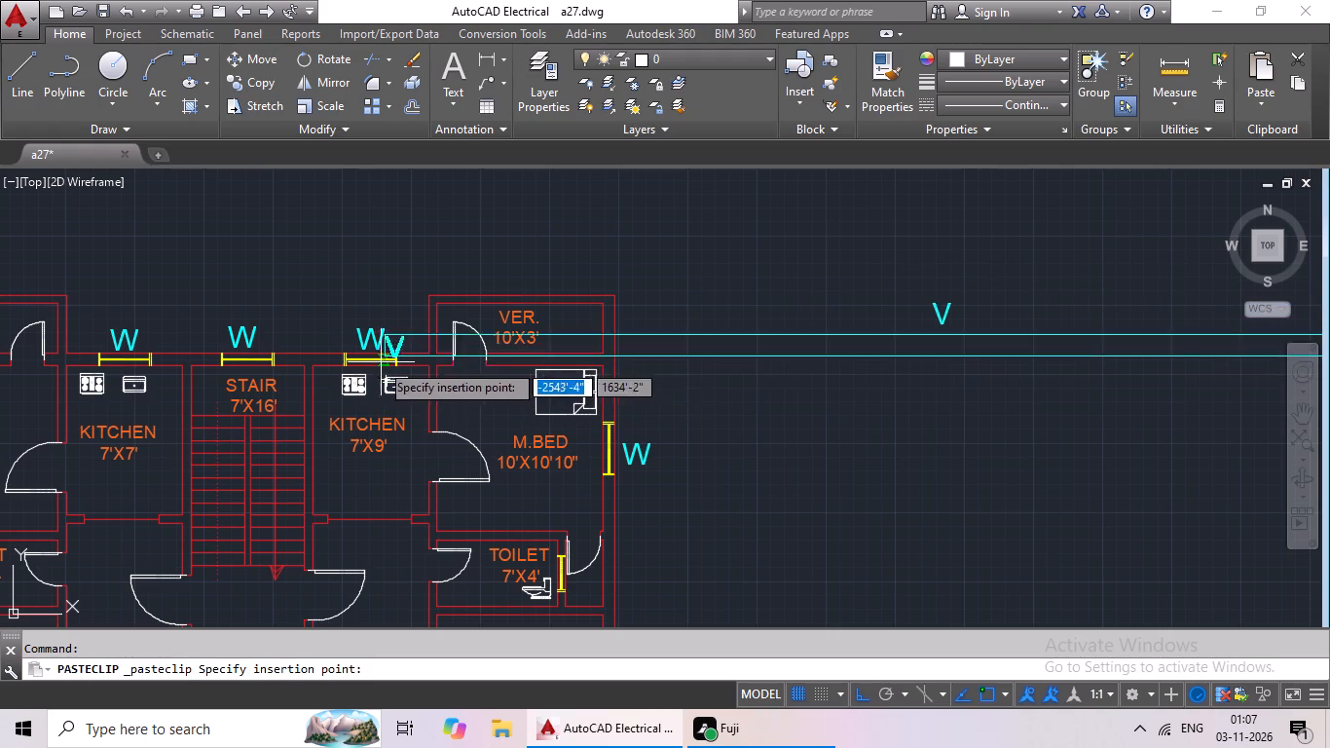
{"action": "middle_click_drag", "start_coordinate": [395, 369], "coordinate": [455, 215]}
{"action": "scroll", "coordinate": [610, 437], "scroll_direction": "up", "scroll_amount": 4}
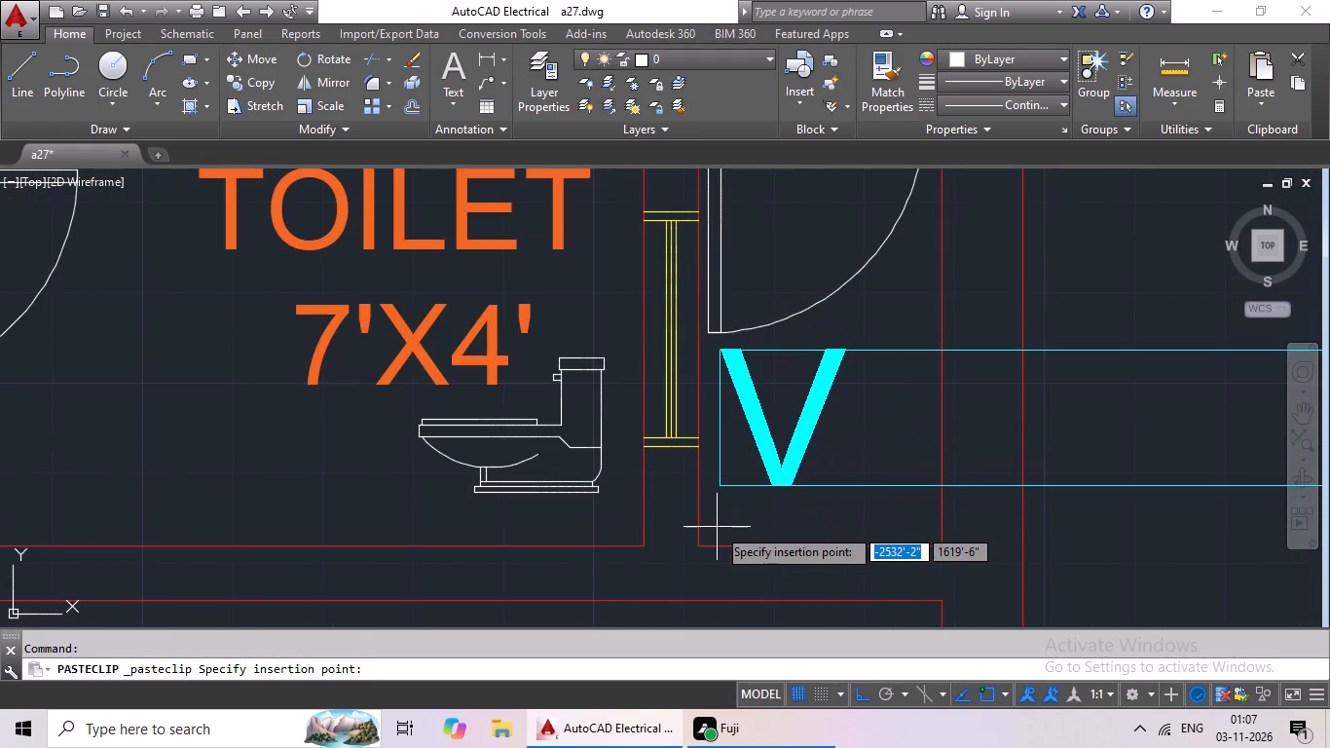
{"action": "scroll", "coordinate": [984, 422], "scroll_direction": "down", "scroll_amount": 2}
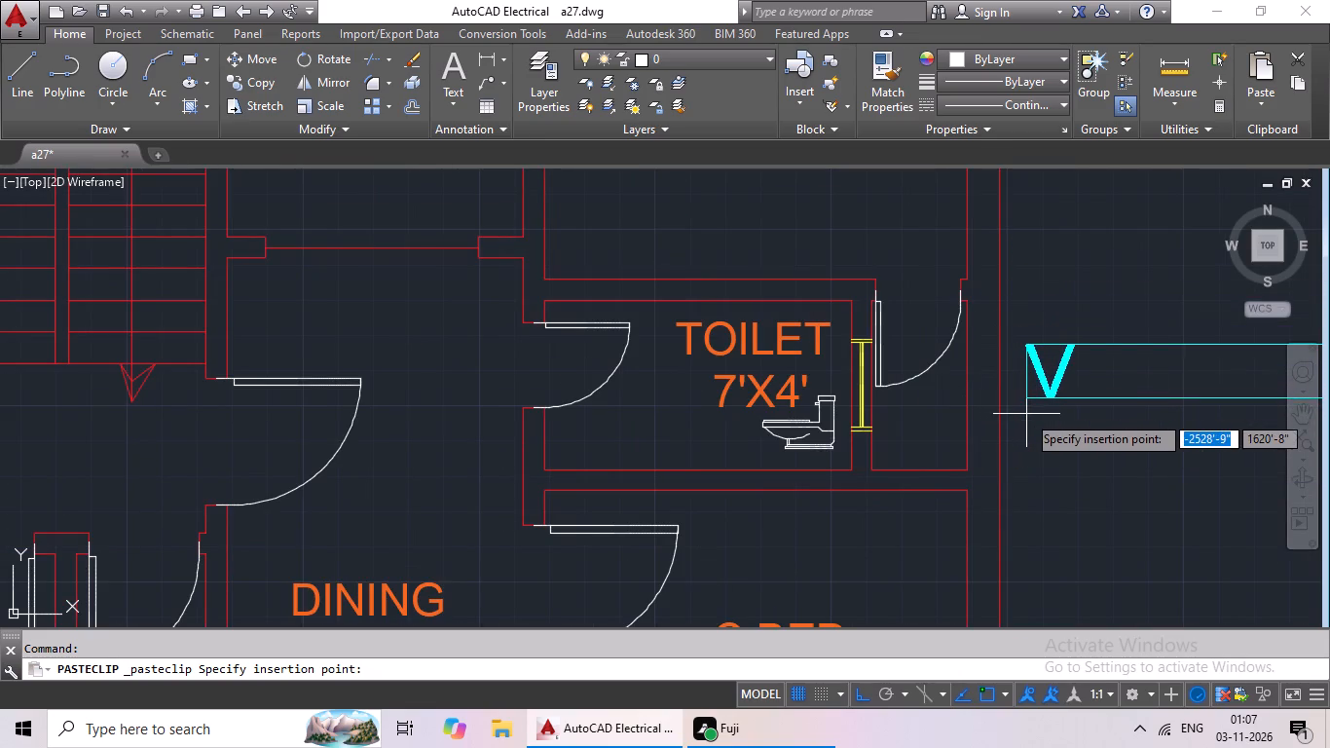
{"action": "left_click", "coordinate": [1031, 417]}
Paste a V label just east of the window of the red plan's southeast toilet.
{"action": "scroll", "coordinate": [1050, 415], "scroll_direction": "down", "scroll_amount": 2}
{"action": "middle_click_drag", "start_coordinate": [1130, 425], "coordinate": [818, 365]}
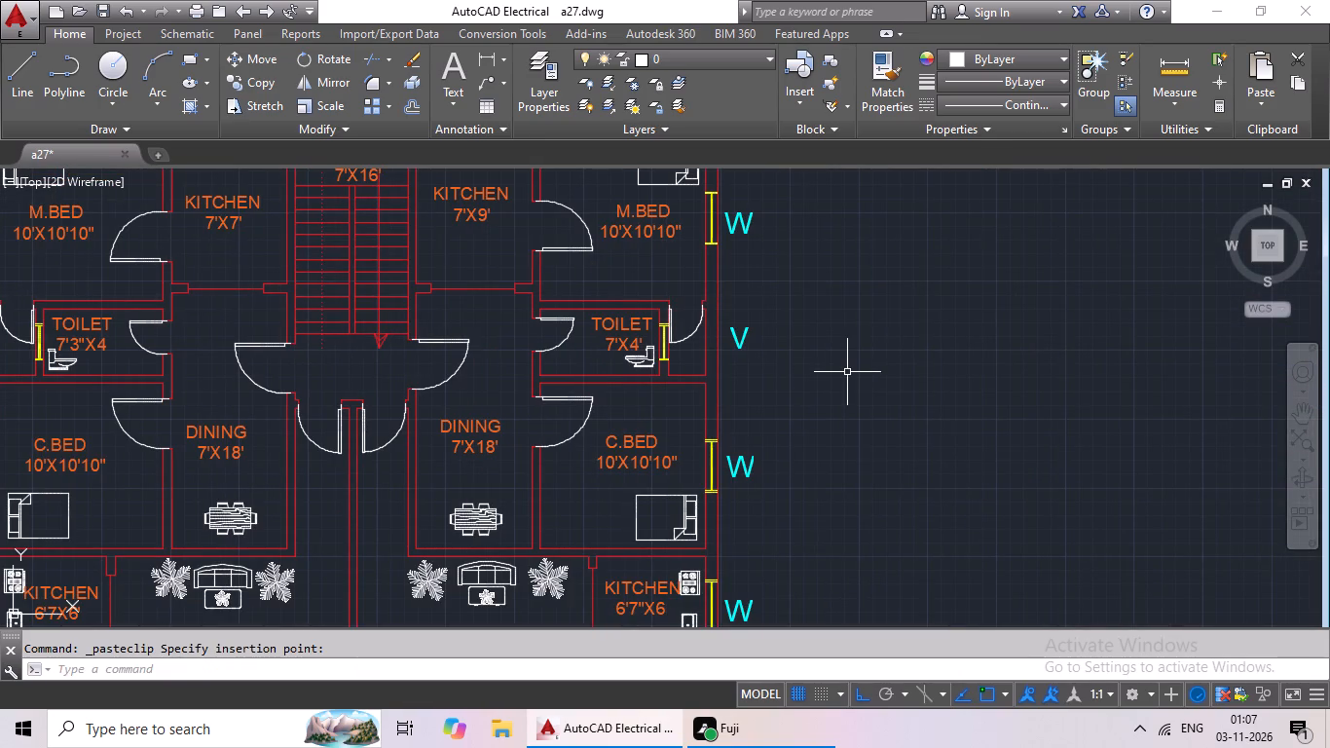
{"action": "key", "text": "ctrl+v"}
{"action": "middle_click_drag", "start_coordinate": [841, 395], "coordinate": [829, 308]}
{"action": "scroll", "coordinate": [828, 299], "scroll_direction": "down", "scroll_amount": 2}
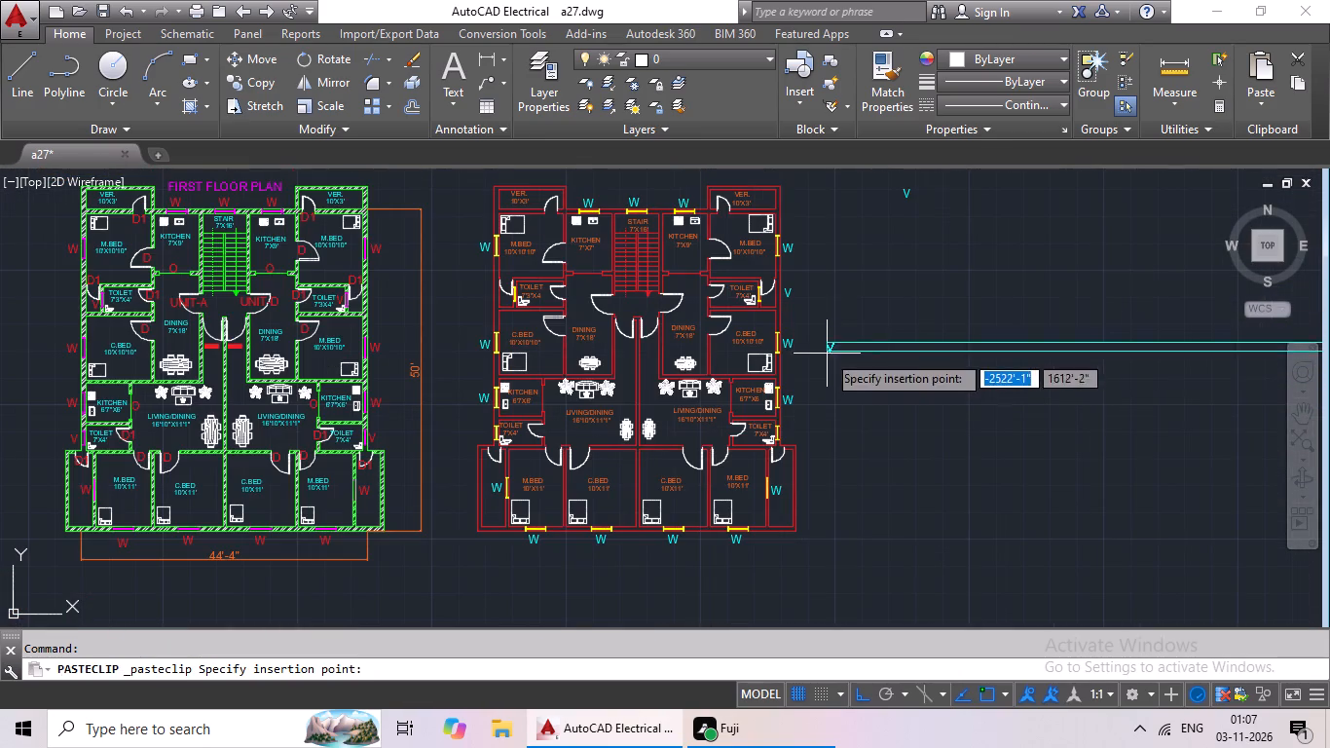
{"action": "scroll", "coordinate": [820, 444], "scroll_direction": "up", "scroll_amount": 4}
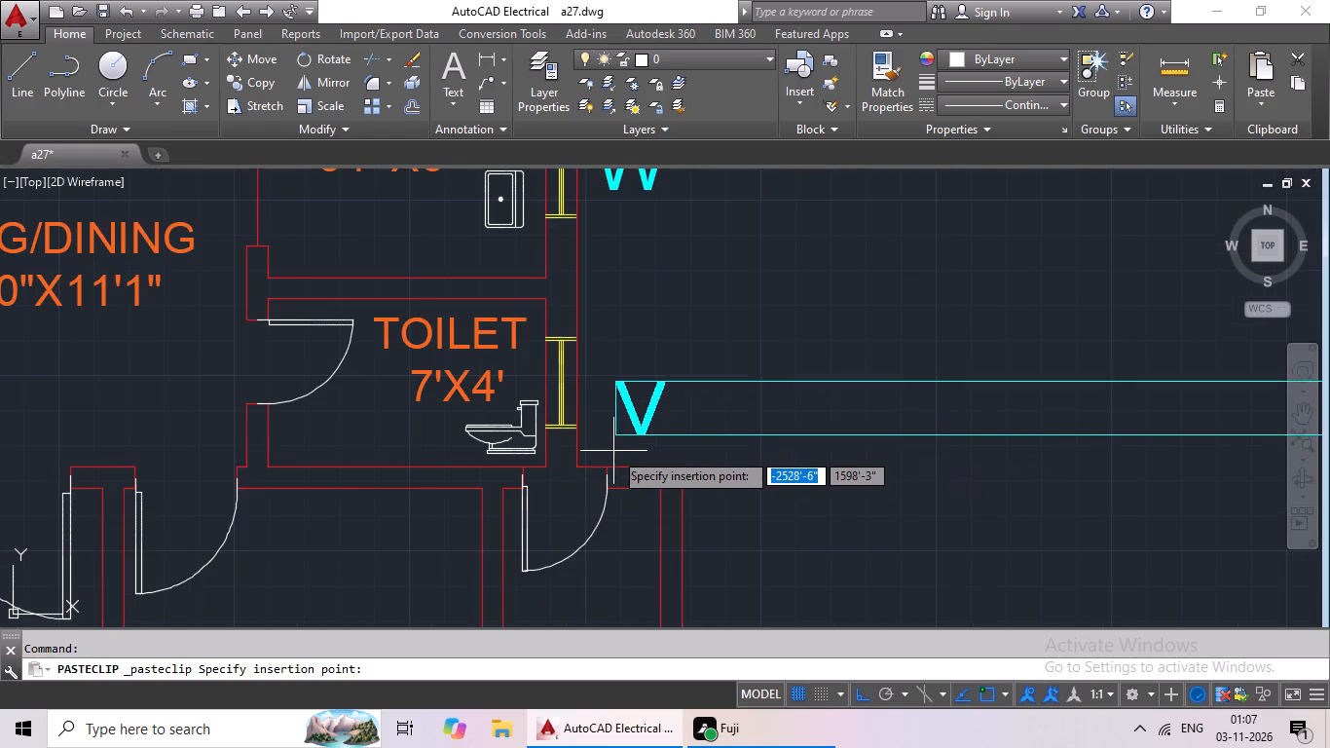
{"action": "left_click", "coordinate": [606, 419]}
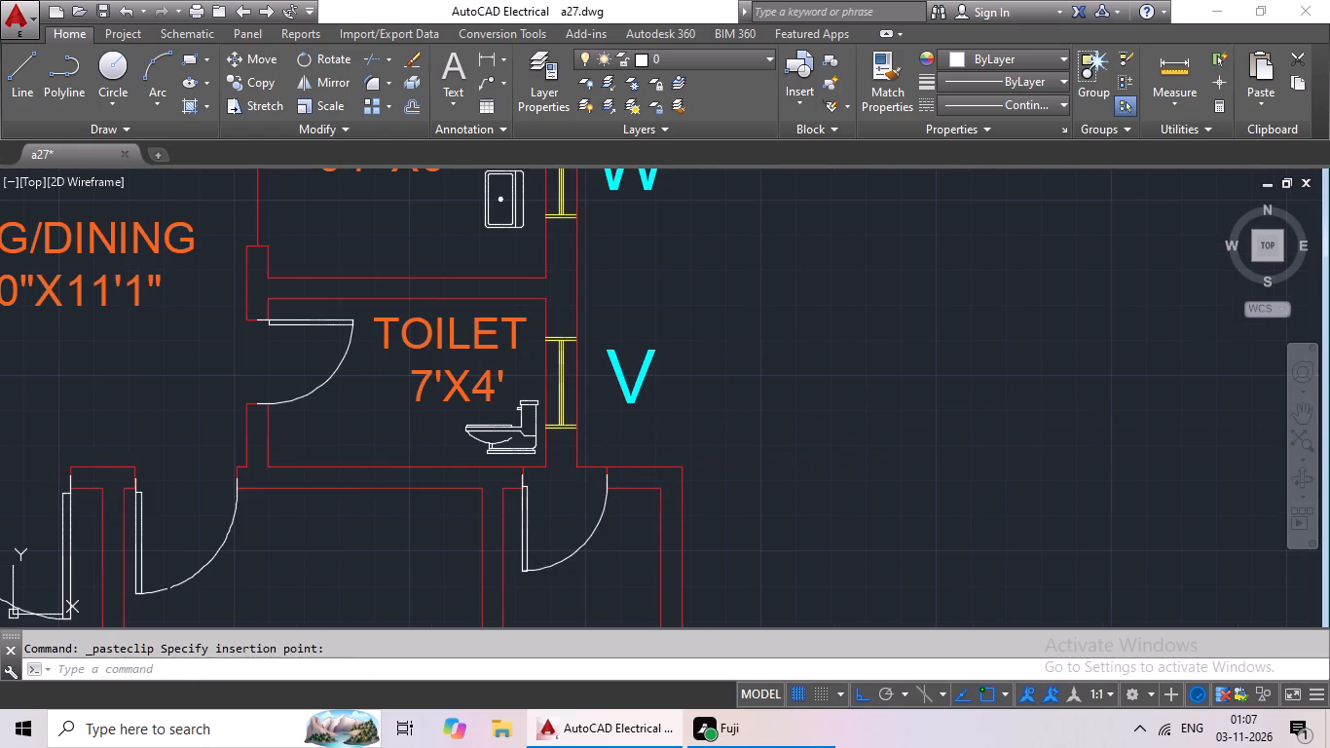
Paste a V label just west of the window of the red plan's southwest toilet.
{"action": "key", "text": "ctrl+v"}
{"action": "scroll", "coordinate": [610, 435], "scroll_direction": "down", "scroll_amount": 2, "text": "ctrl"}
{"action": "middle_click_drag", "start_coordinate": [381, 450], "coordinate": [566, 430]}
{"action": "middle_click_drag", "start_coordinate": [306, 427], "coordinate": [474, 401]}
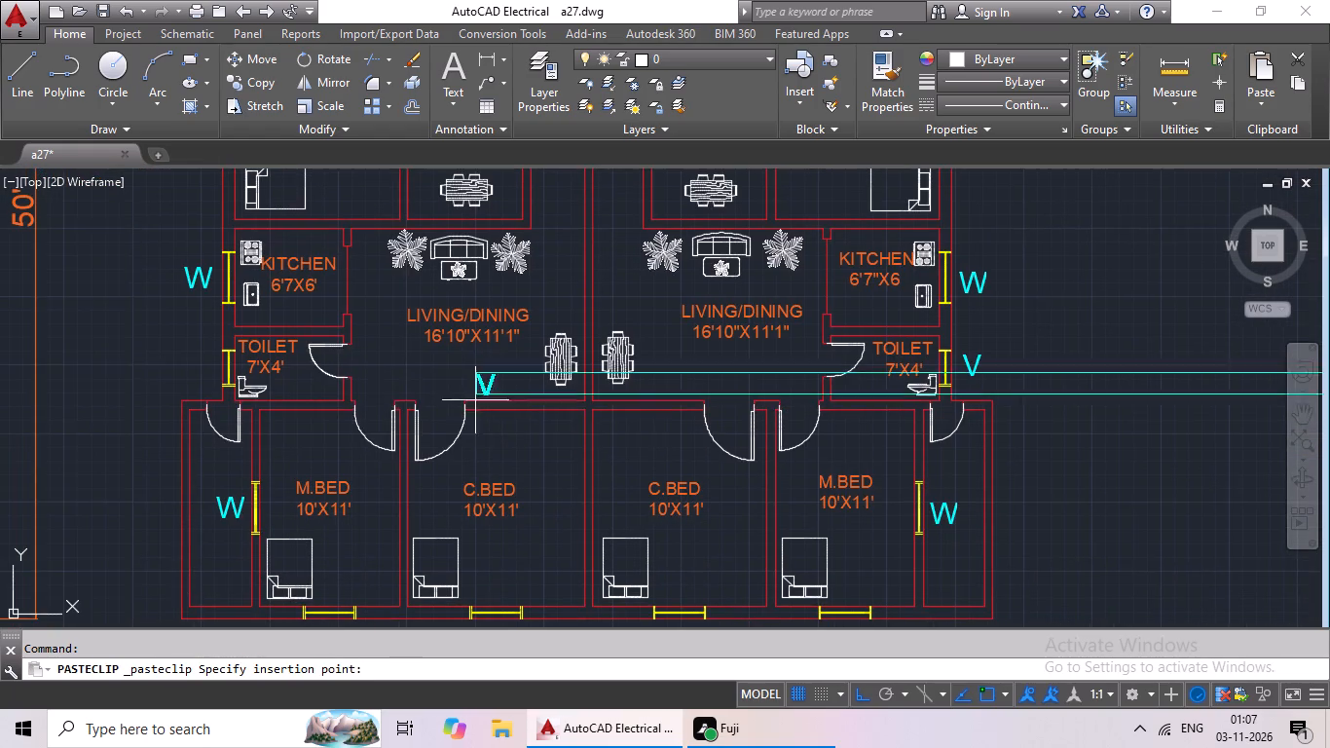
{"action": "scroll", "coordinate": [207, 373], "scroll_direction": "up", "scroll_amount": 4}
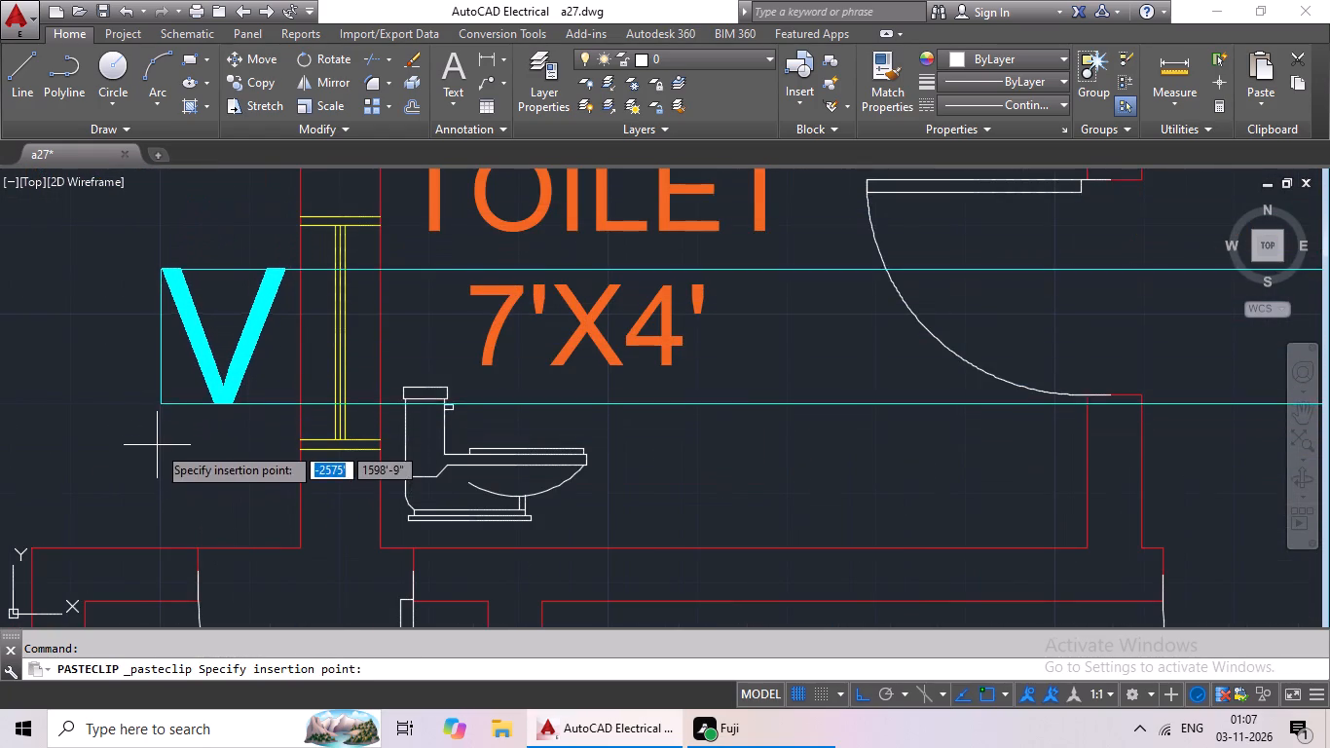
{"action": "left_click", "coordinate": [157, 445]}
Paste a V label outside the west wall beside the red plan's northwest 7'3"X4 toilet.
{"action": "key", "text": "ctrl+v"}
{"action": "scroll", "coordinate": [260, 459], "scroll_direction": "down", "scroll_amount": 4, "text": "ctrl"}
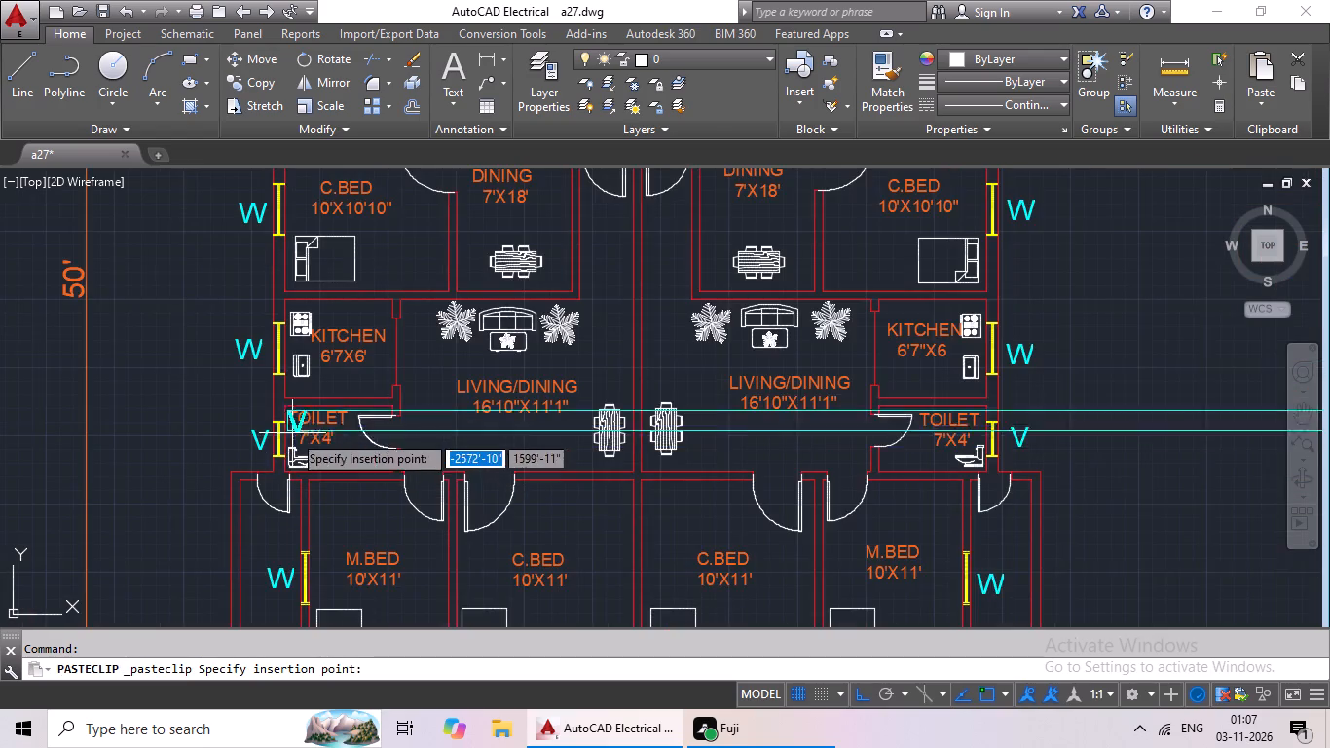
{"action": "middle_click_drag", "start_coordinate": [299, 401], "coordinate": [310, 500]}
{"action": "middle_click_drag", "start_coordinate": [292, 369], "coordinate": [319, 508]}
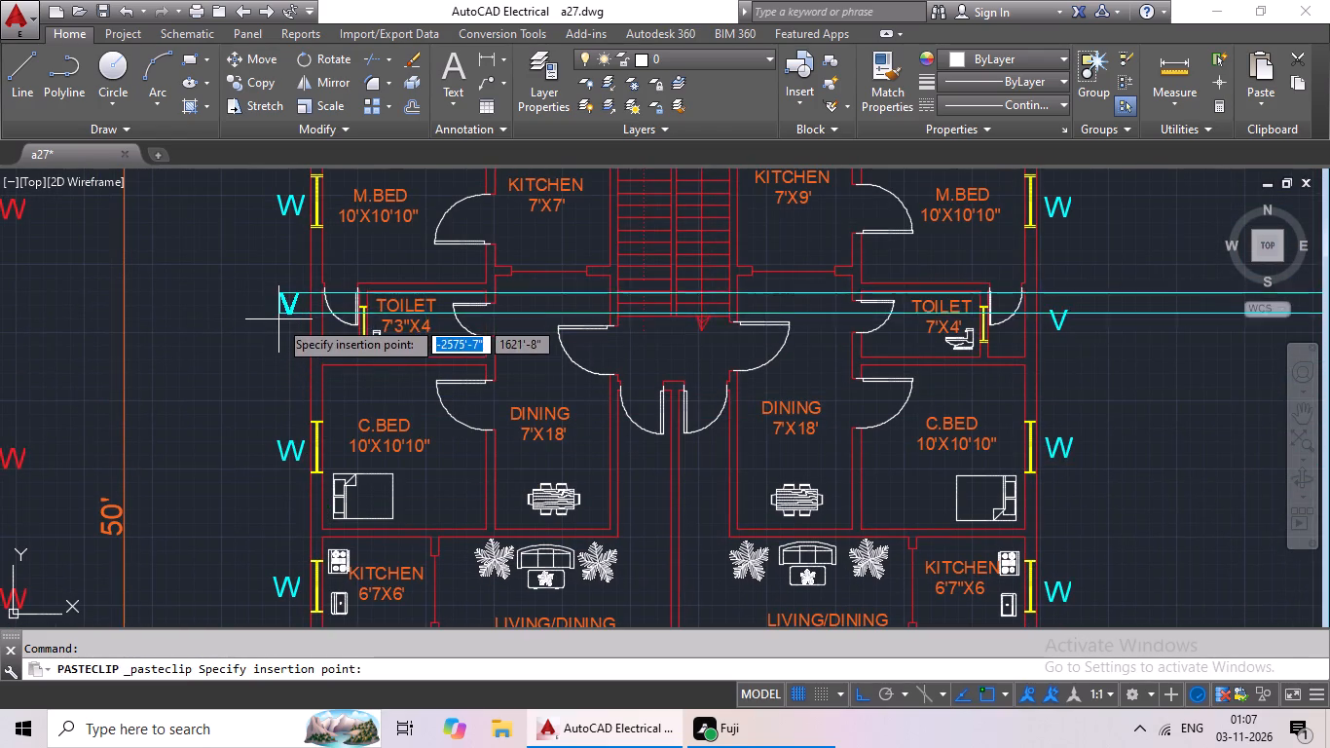
{"action": "left_click", "coordinate": [276, 327]}
Change the text of the spare V label northeast of the red plan to UNIT-A.
{"action": "scroll", "coordinate": [411, 321], "scroll_direction": "down", "scroll_amount": 1}
{"action": "scroll", "coordinate": [539, 373], "scroll_direction": "down", "scroll_amount": 2}
{"action": "middle_click_drag", "start_coordinate": [740, 331], "coordinate": [723, 337]}
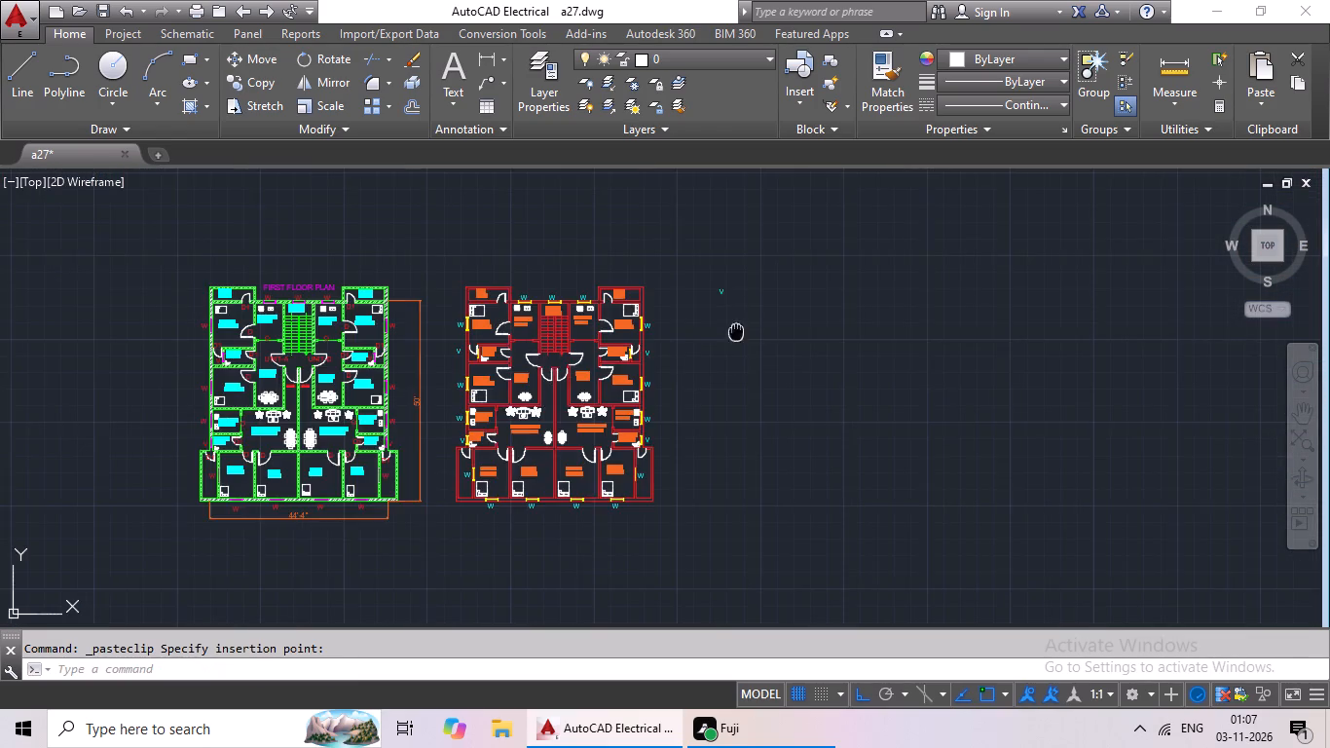
{"action": "middle_click_drag", "start_coordinate": [723, 337], "coordinate": [669, 357]}
{"action": "scroll", "coordinate": [653, 315], "scroll_direction": "up", "scroll_amount": 5}
{"action": "scroll", "coordinate": [658, 325], "scroll_direction": "down", "scroll_amount": 3}
{"action": "middle_click_drag", "start_coordinate": [636, 321], "coordinate": [693, 319]}
{"action": "double_click", "coordinate": [702, 328]}
{"action": "scroll", "coordinate": [708, 328], "scroll_direction": "up", "scroll_amount": 3}
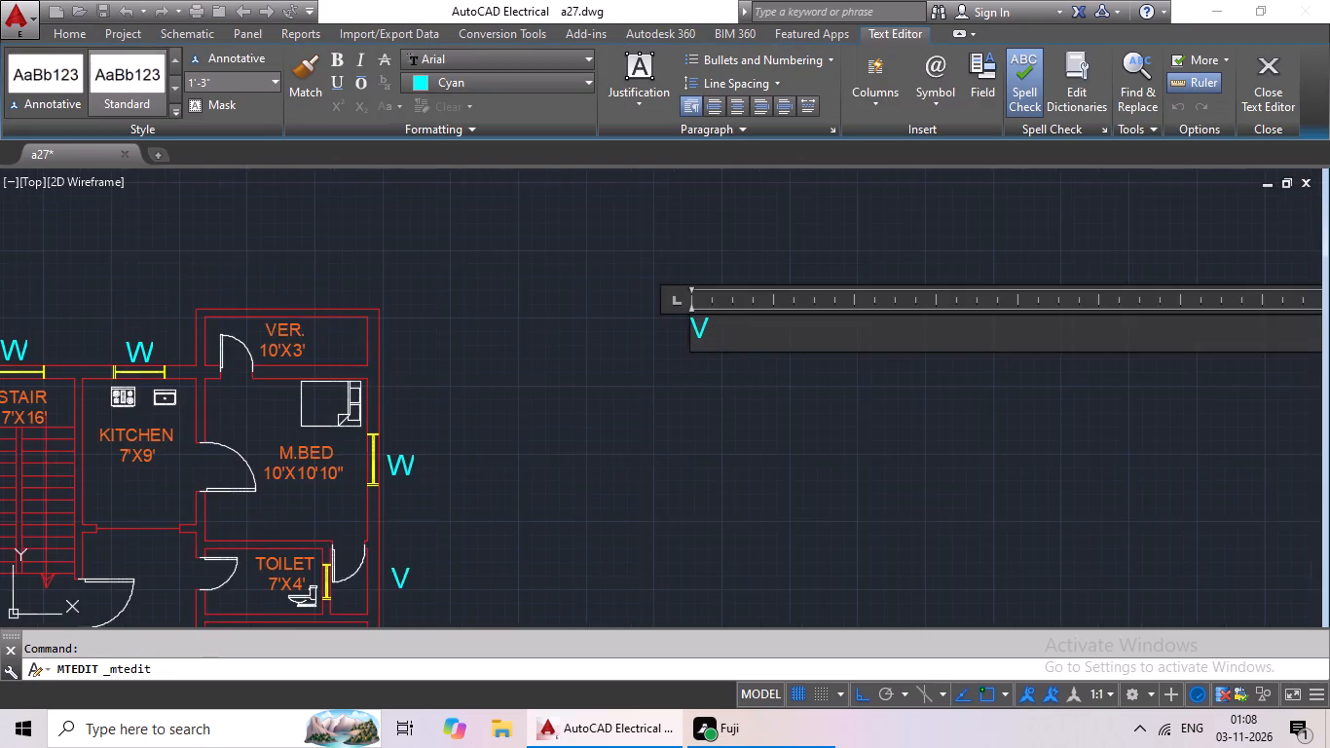
{"action": "scroll", "coordinate": [718, 323], "scroll_direction": "up", "scroll_amount": 3}
{"action": "left_click", "coordinate": [725, 334]}
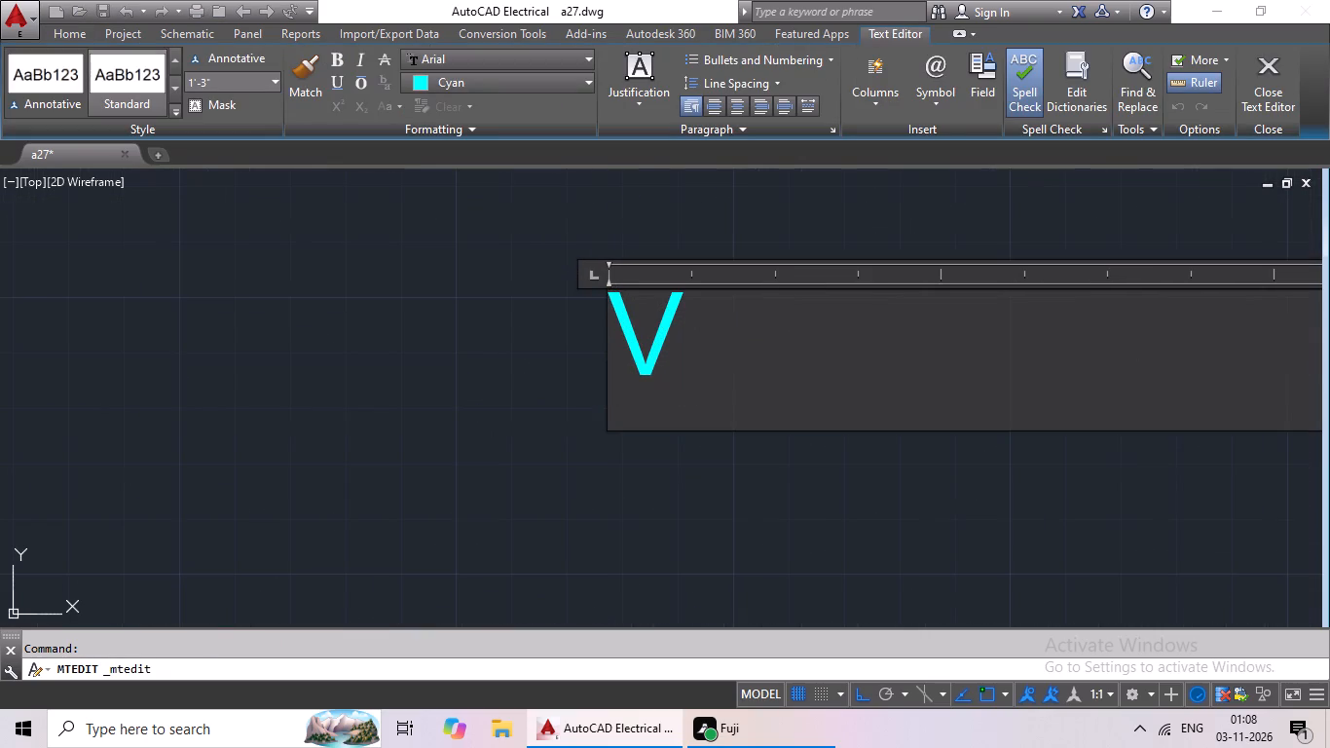
{"action": "key", "text": "BackSpace"}
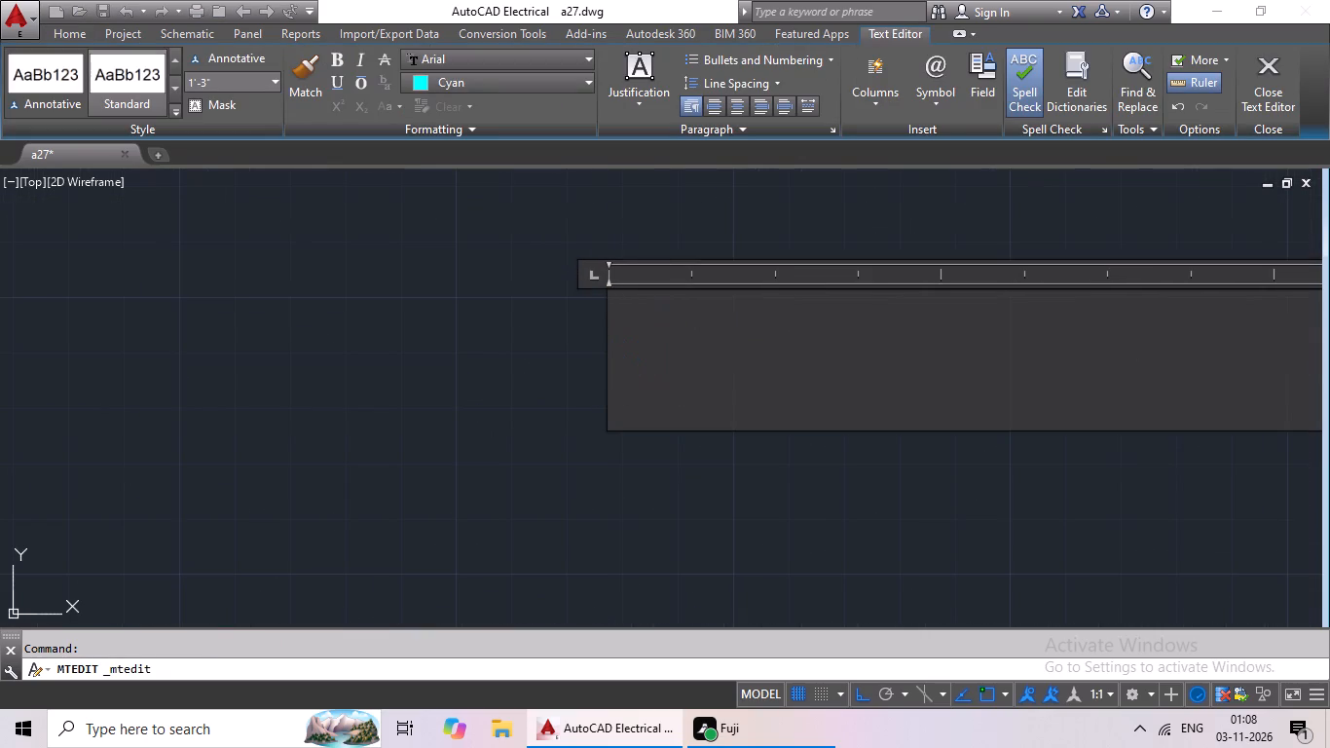
{"action": "type", "text": "UB"}
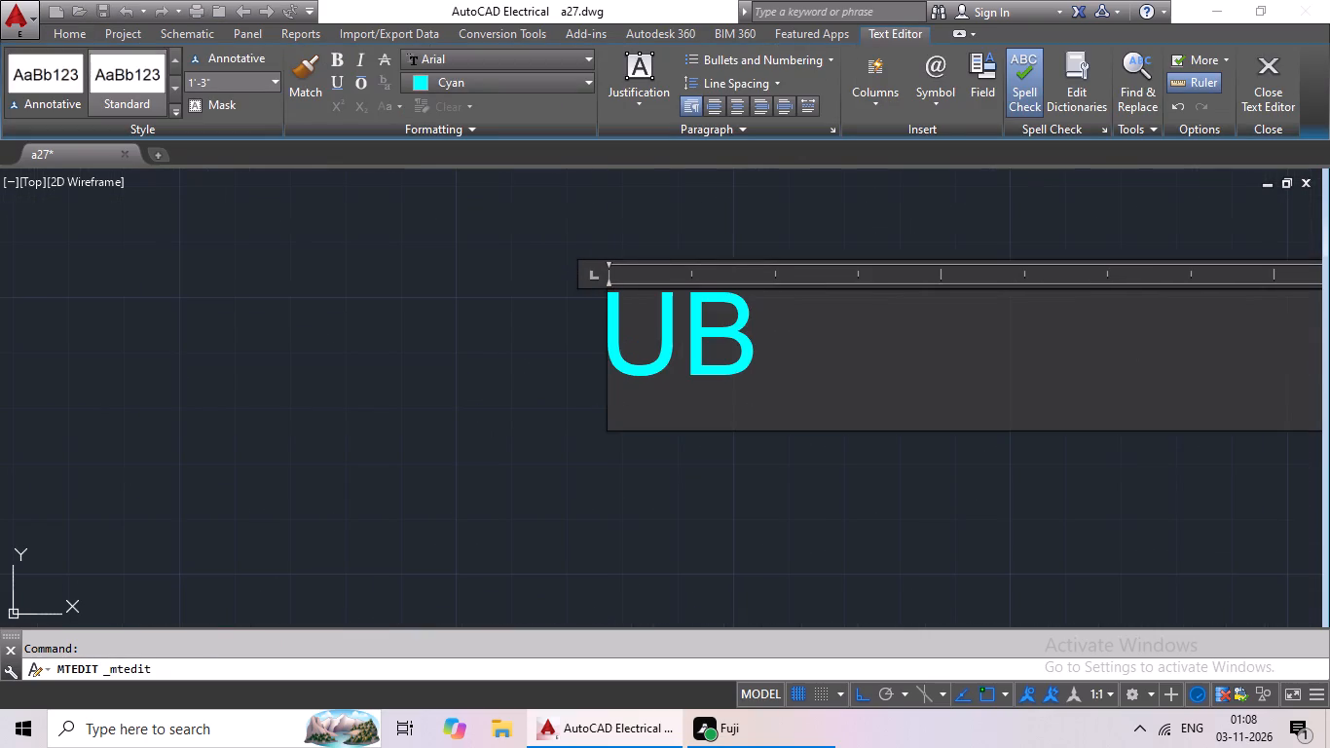
{"action": "key", "text": "shift+BackSpace"}
{"action": "type", "text": "NIT"}
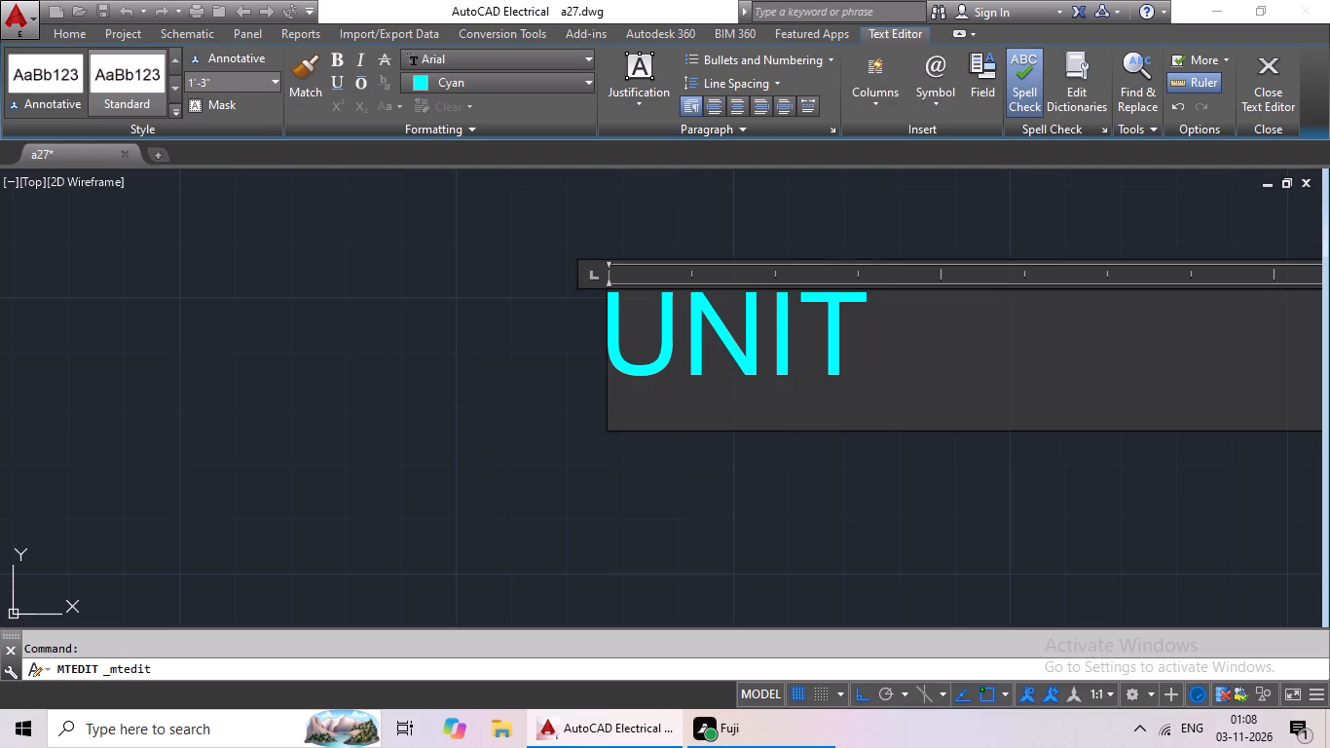
{"action": "key", "text": "minus"}
{"action": "key", "text": "shift+a"}
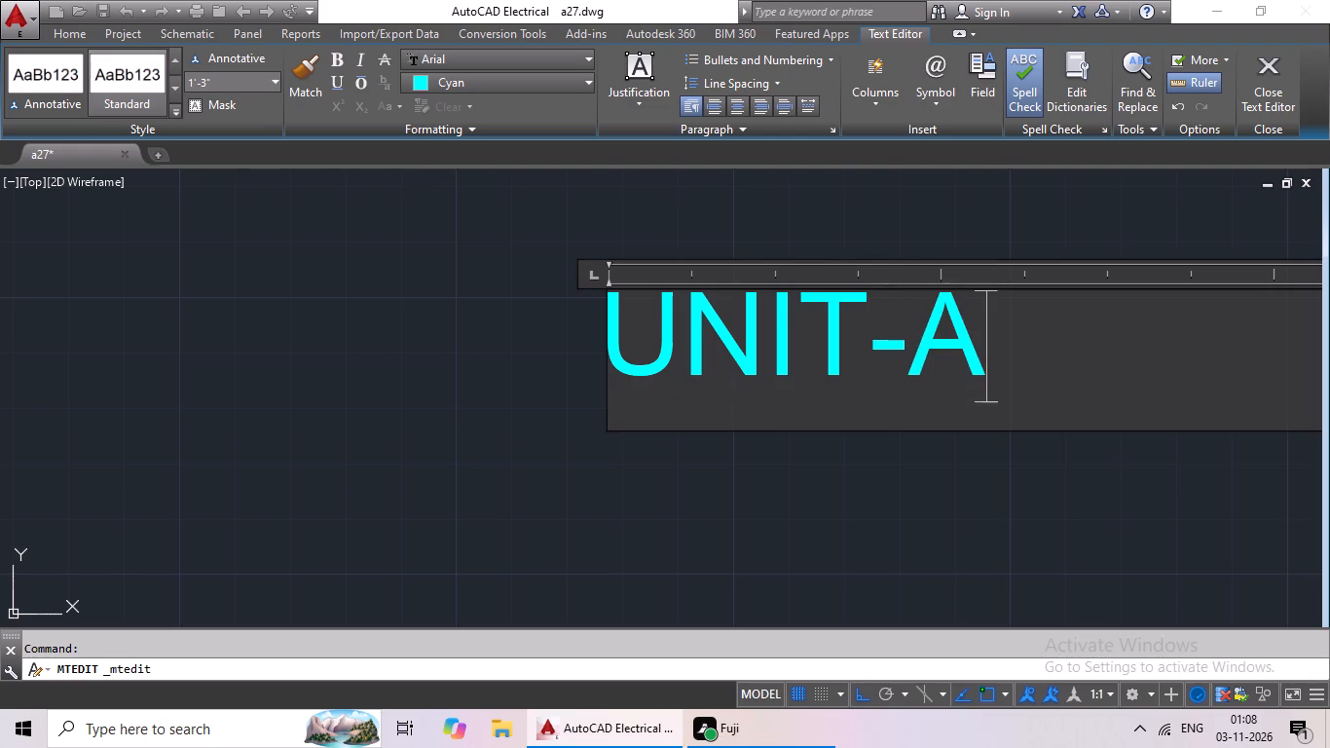
{"action": "left_click", "coordinate": [458, 443]}
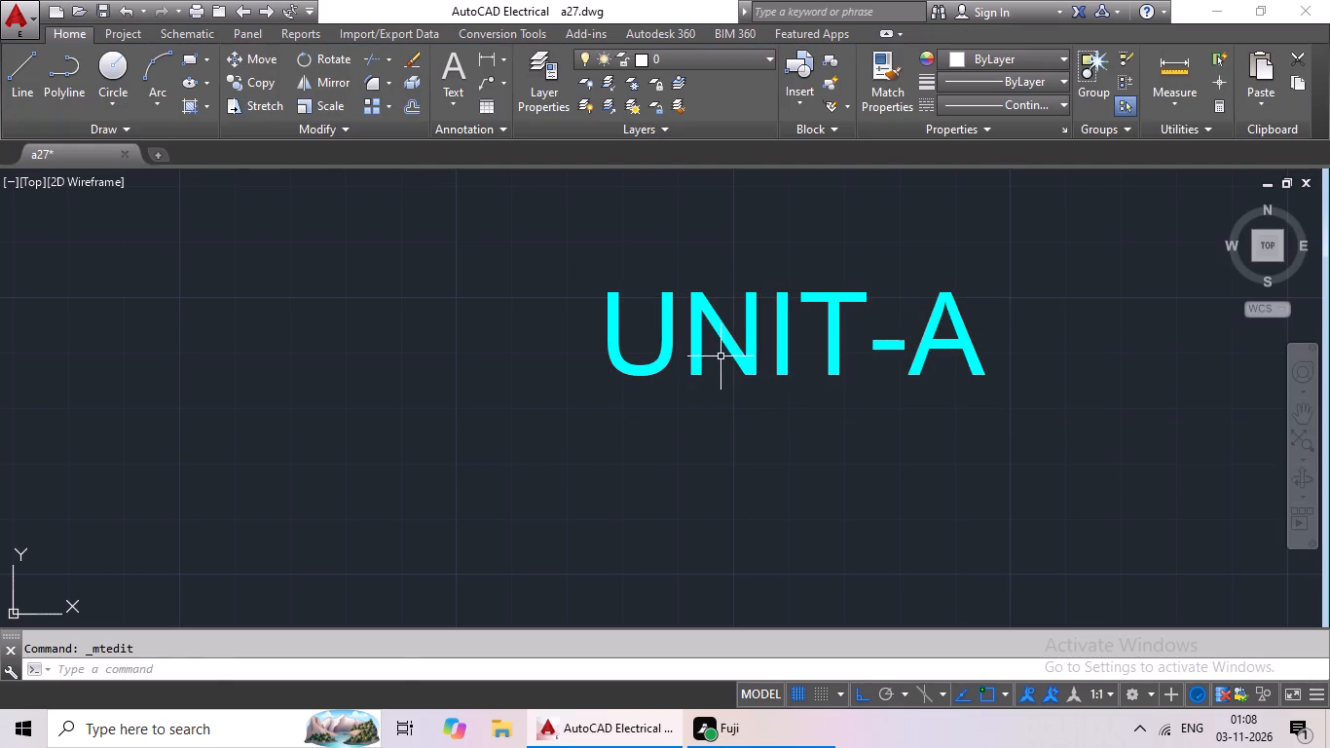
Copy the UNIT-A label and paste it at both the west and east entrance doors near the foot of the red plan's stair.
{"action": "left_click", "coordinate": [720, 356]}
{"action": "left_click", "coordinate": [748, 348]}
{"action": "left_click", "coordinate": [728, 355]}
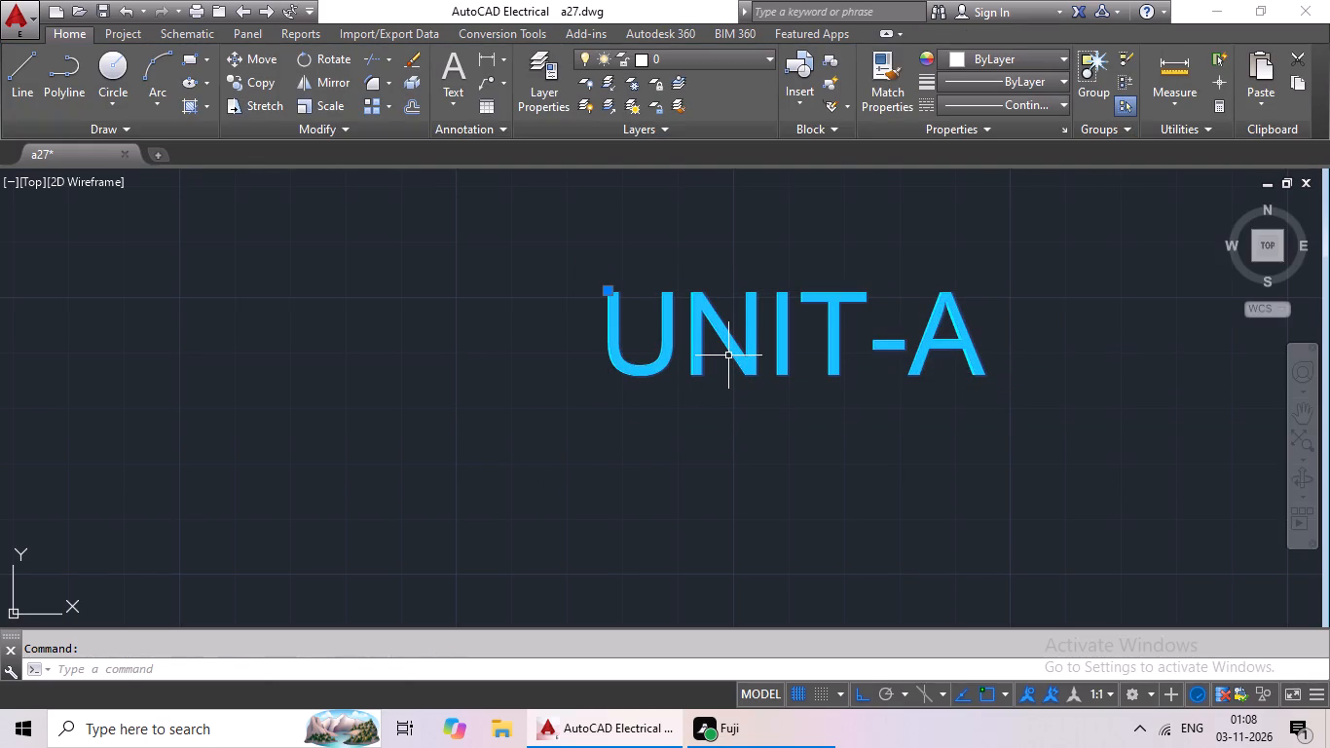
{"action": "key", "text": "ctrl+c"}
{"action": "key", "text": "ctrl+v"}
{"action": "scroll", "coordinate": [639, 378], "scroll_direction": "down", "scroll_amount": 4, "text": "ctrl"}
{"action": "middle_click_drag", "start_coordinate": [532, 431], "coordinate": [610, 394]}
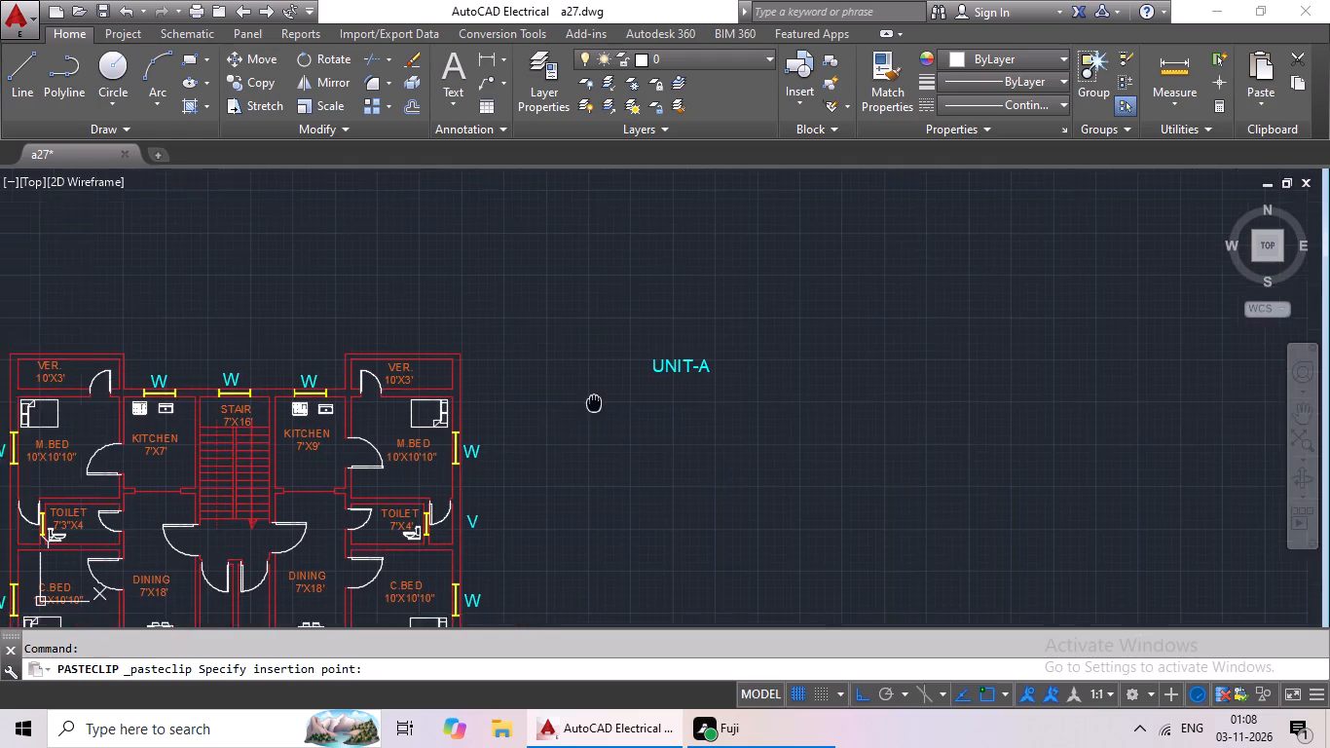
{"action": "middle_click_drag", "start_coordinate": [610, 394], "coordinate": [633, 372]}
{"action": "middle_click_drag", "start_coordinate": [613, 370], "coordinate": [683, 250]}
{"action": "scroll", "coordinate": [335, 383], "scroll_direction": "up", "scroll_amount": 2}
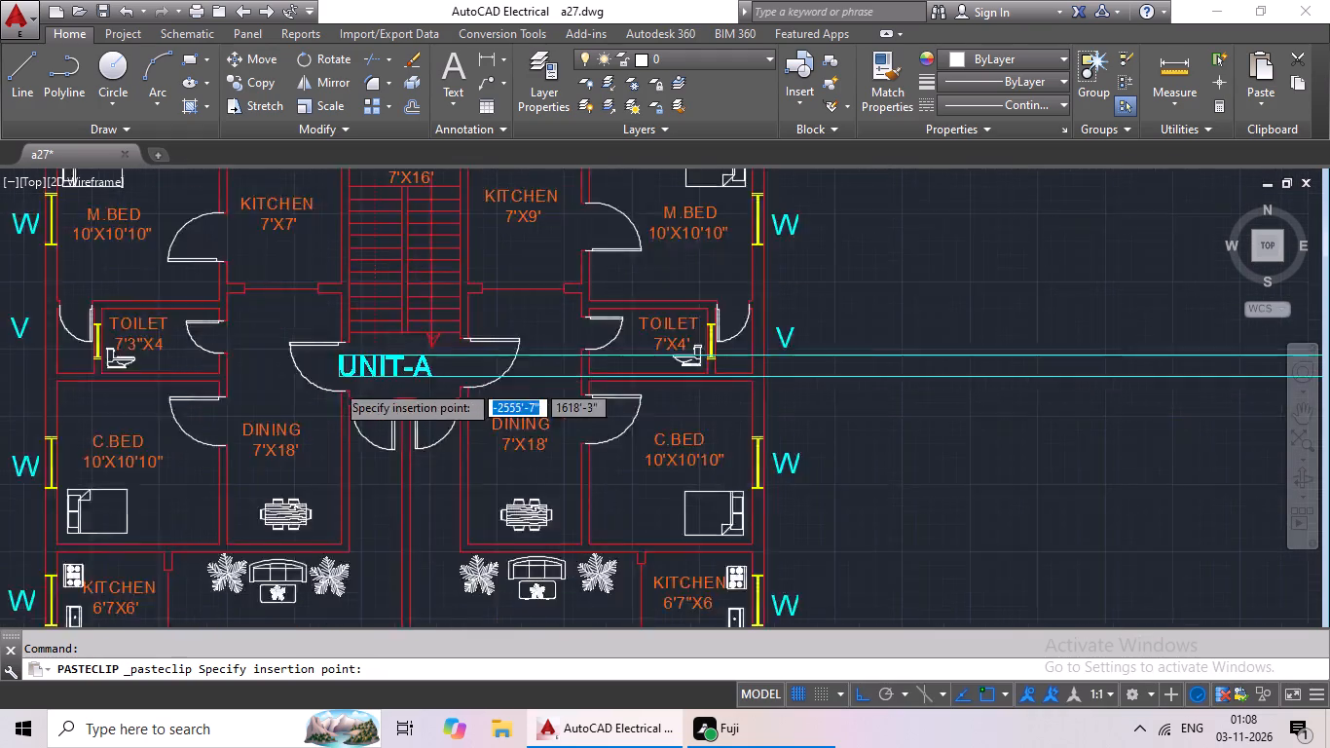
{"action": "left_click", "coordinate": [240, 376]}
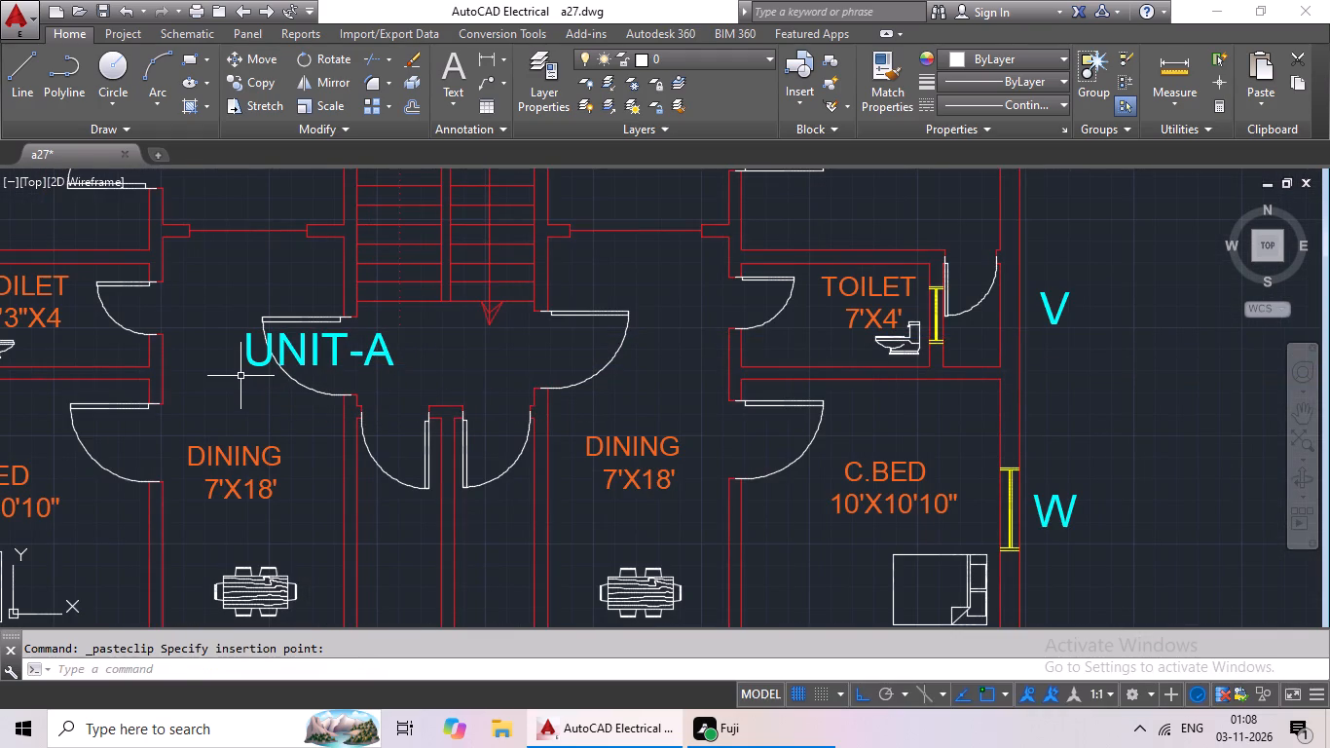
{"action": "key", "text": "ctrl+v"}
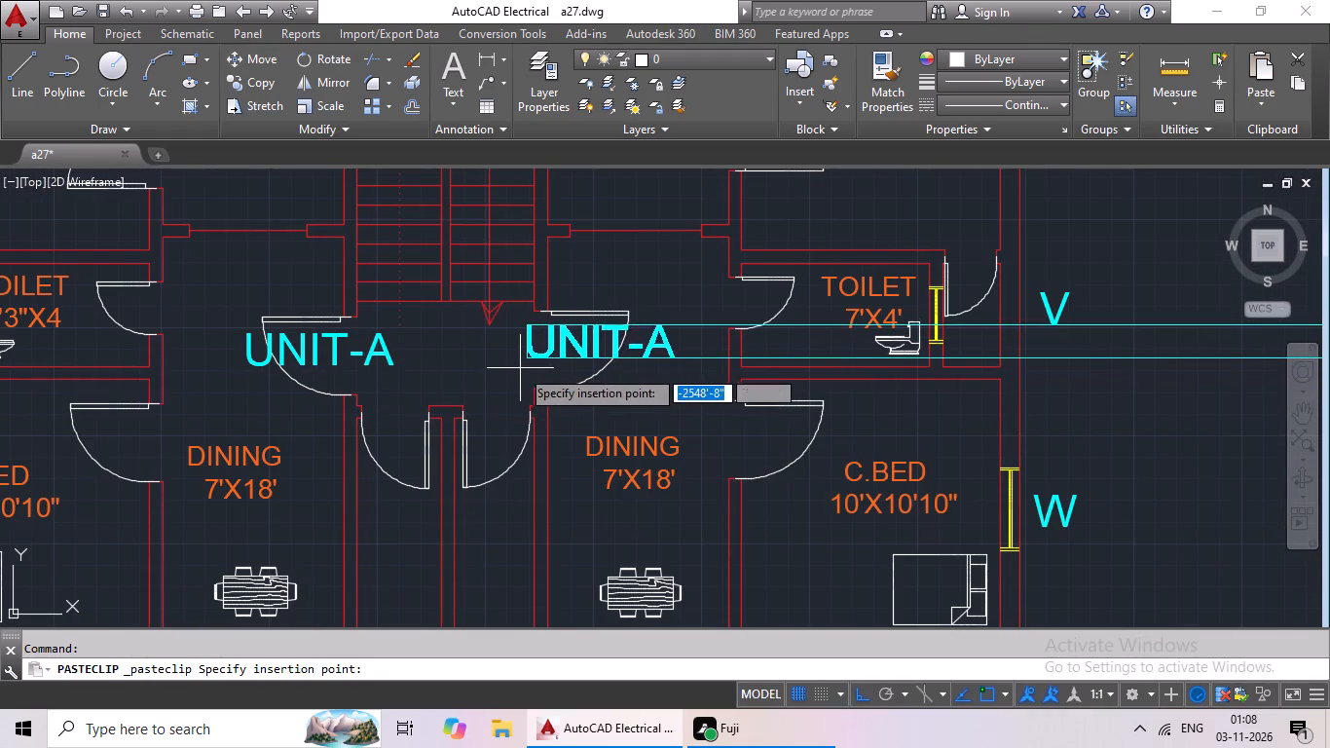
{"action": "left_click", "coordinate": [521, 368], "text": "ctrl"}
Paste two more UNIT-A labels side by side, one below each of the red plan's two central entrance doors.
{"action": "key", "text": "ctrl+v"}
{"action": "middle_click_drag", "start_coordinate": [385, 453], "coordinate": [419, 336], "text": "ctrl"}
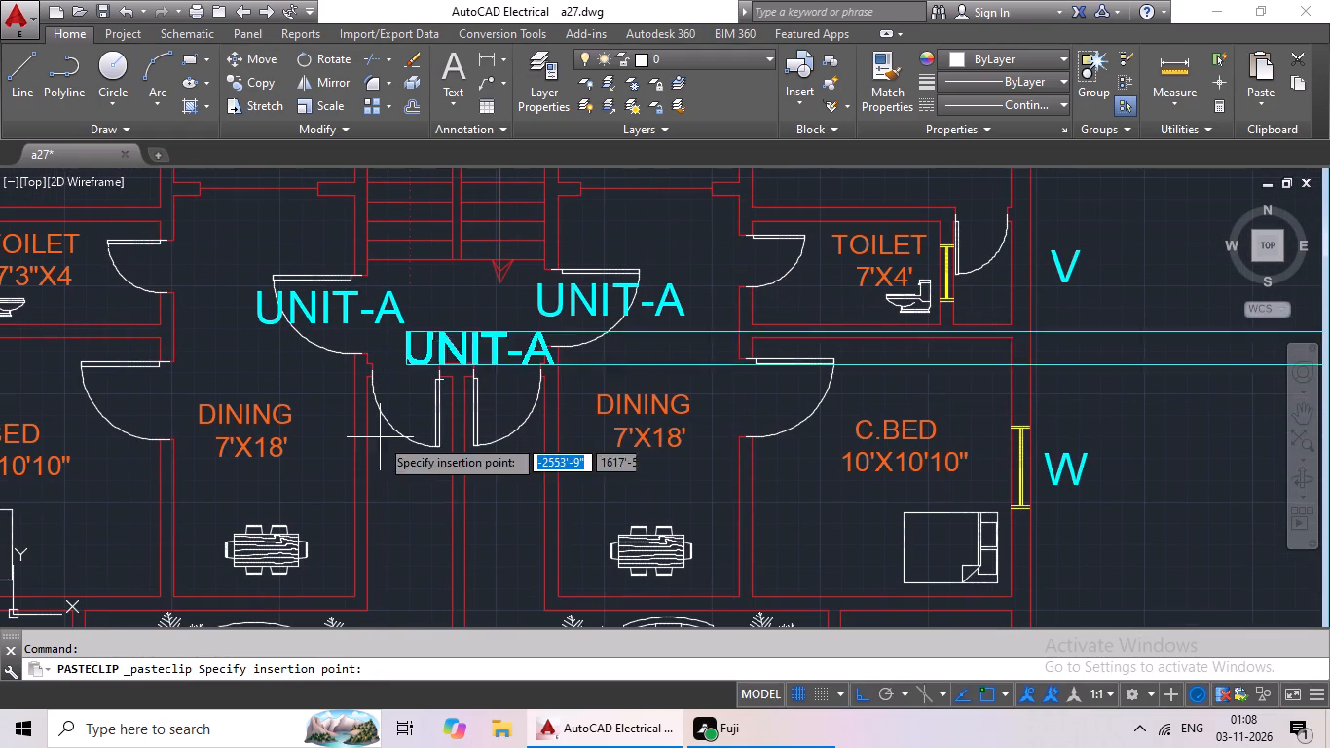
{"action": "left_click", "coordinate": [292, 504], "text": "ctrl"}
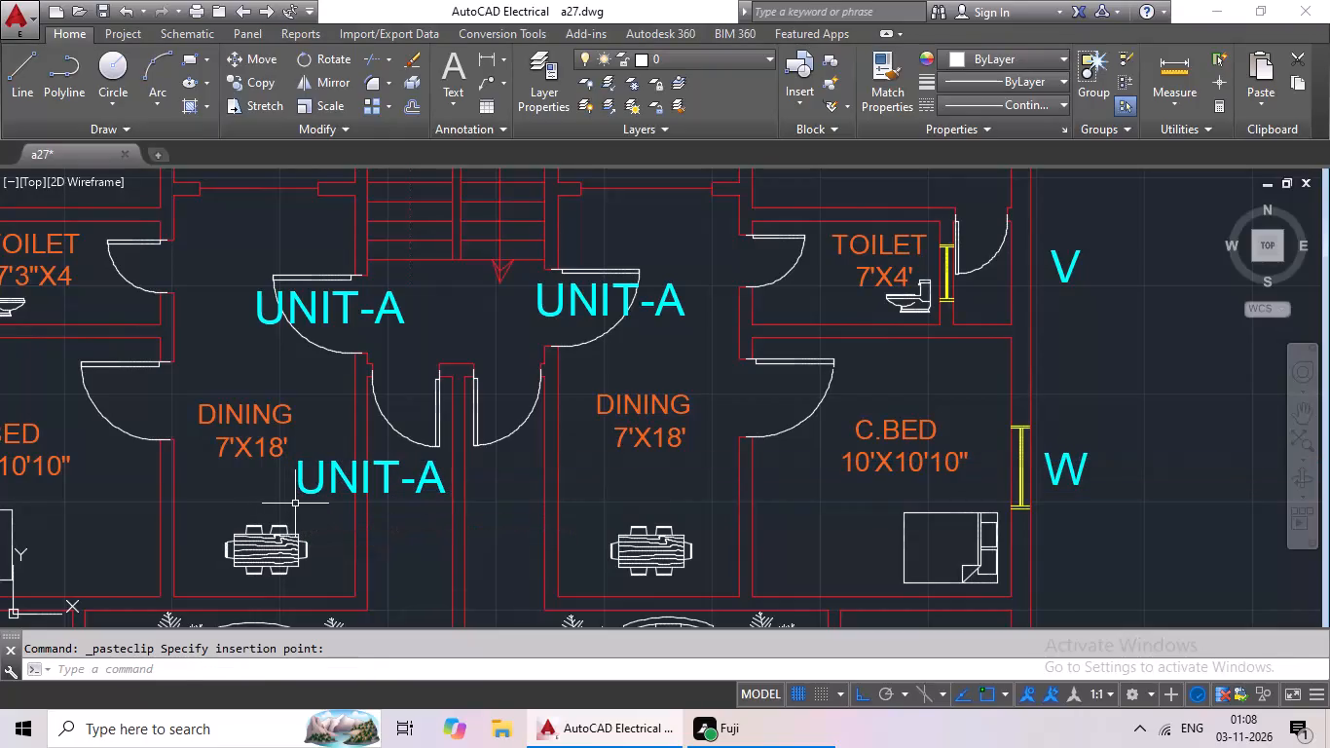
{"action": "key", "text": "ctrl+v"}
{"action": "left_click", "coordinate": [465, 500], "text": "ctrl"}
{"action": "scroll", "coordinate": [458, 395], "scroll_direction": "down", "scroll_amount": 1}
{"action": "right_click", "coordinate": [459, 392]}
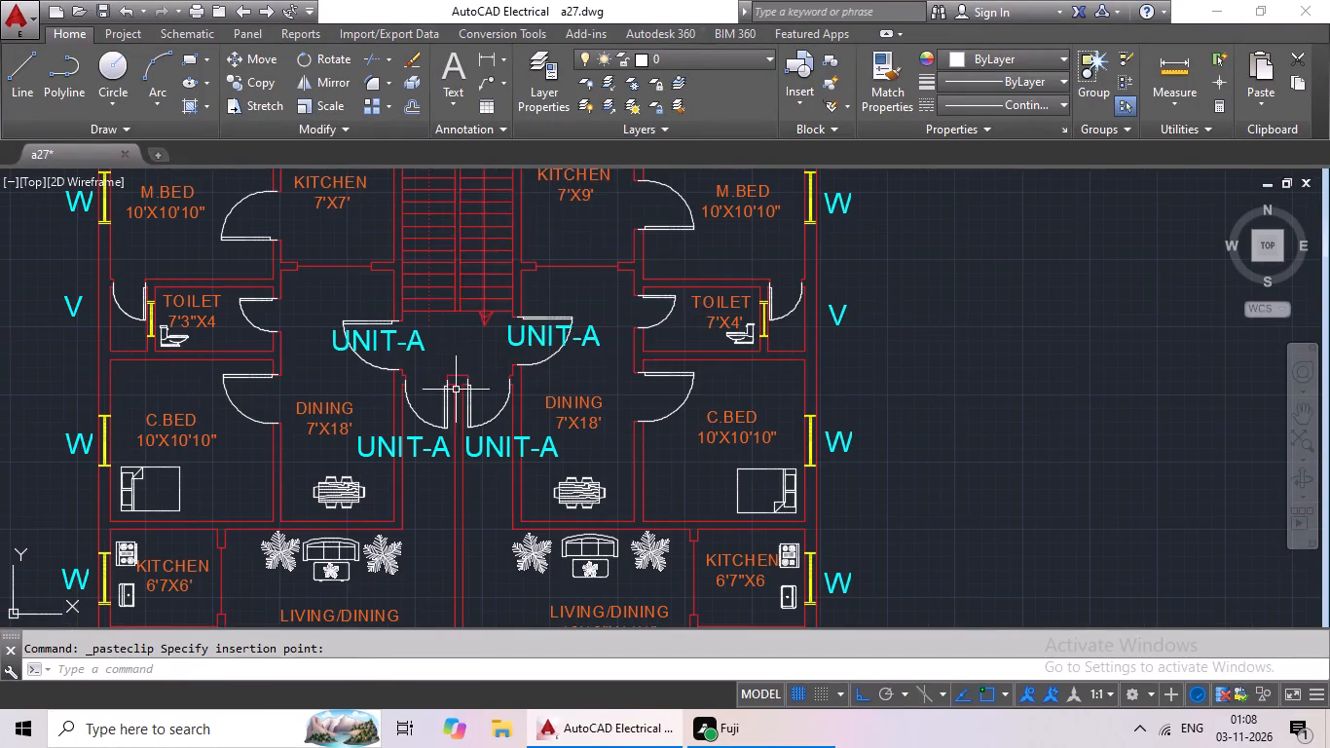
{"action": "scroll", "coordinate": [436, 364], "scroll_direction": "down", "scroll_amount": 2}
{"action": "left_click", "coordinate": [983, 353]}
{"action": "scroll", "coordinate": [936, 383], "scroll_direction": "down", "scroll_amount": 1}
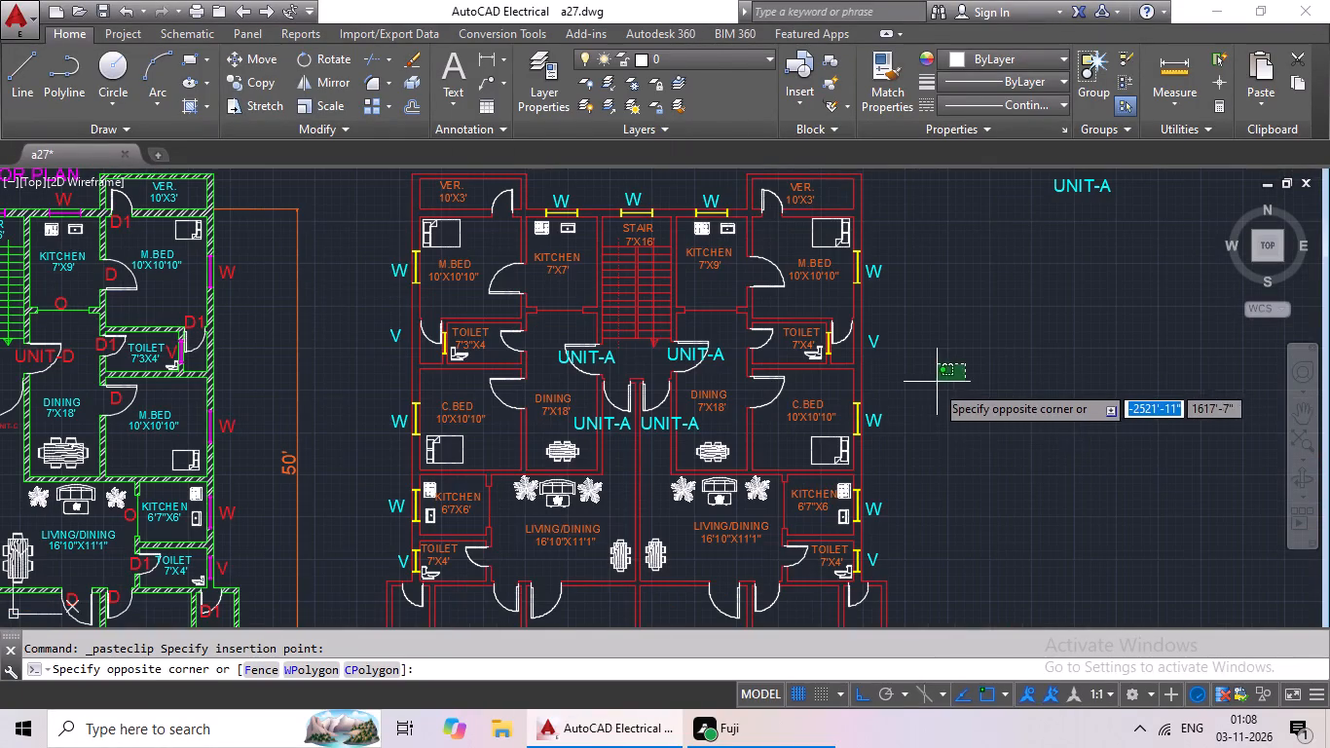
{"action": "key", "text": "Escape"}
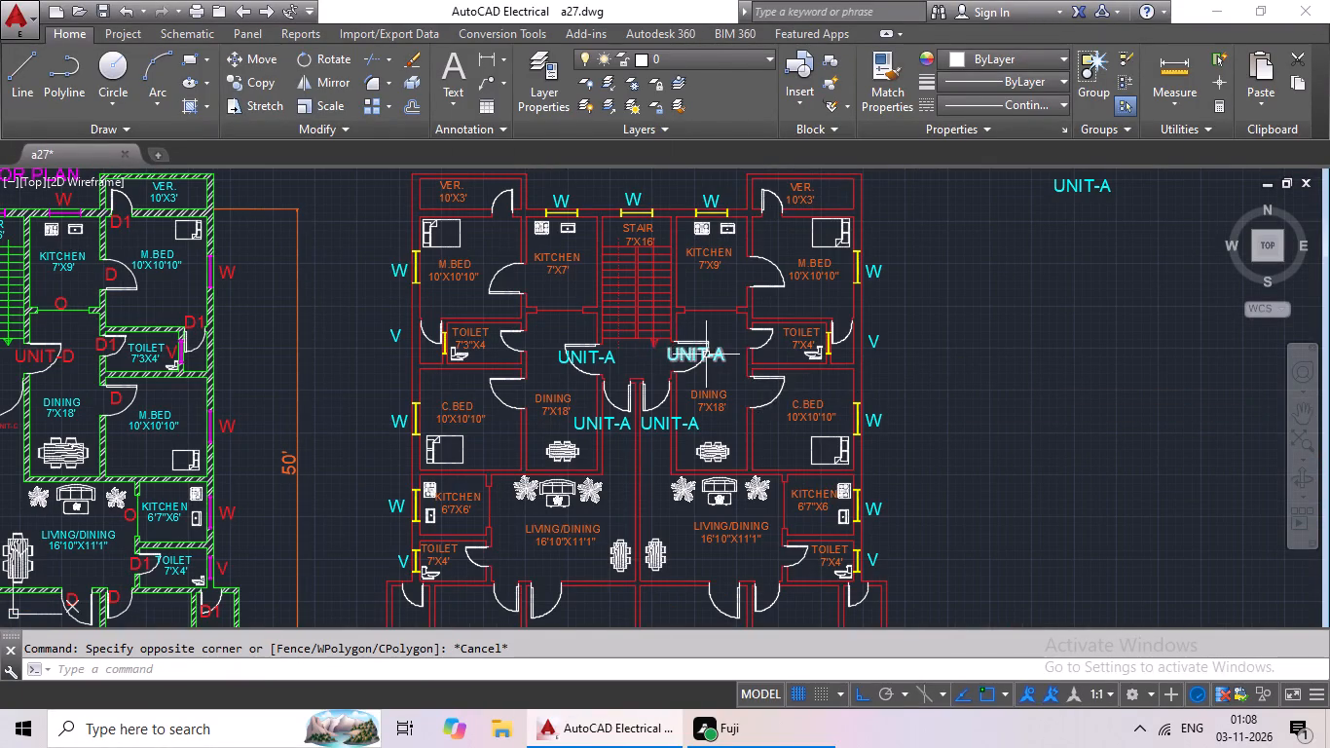
Change the unit label at the red plan's east entrance door beside the stair to UNIT-D.
{"action": "scroll", "coordinate": [712, 355], "scroll_direction": "up", "scroll_amount": 3}
{"action": "double_click", "coordinate": [737, 353]}
{"action": "left_click", "coordinate": [779, 348]}
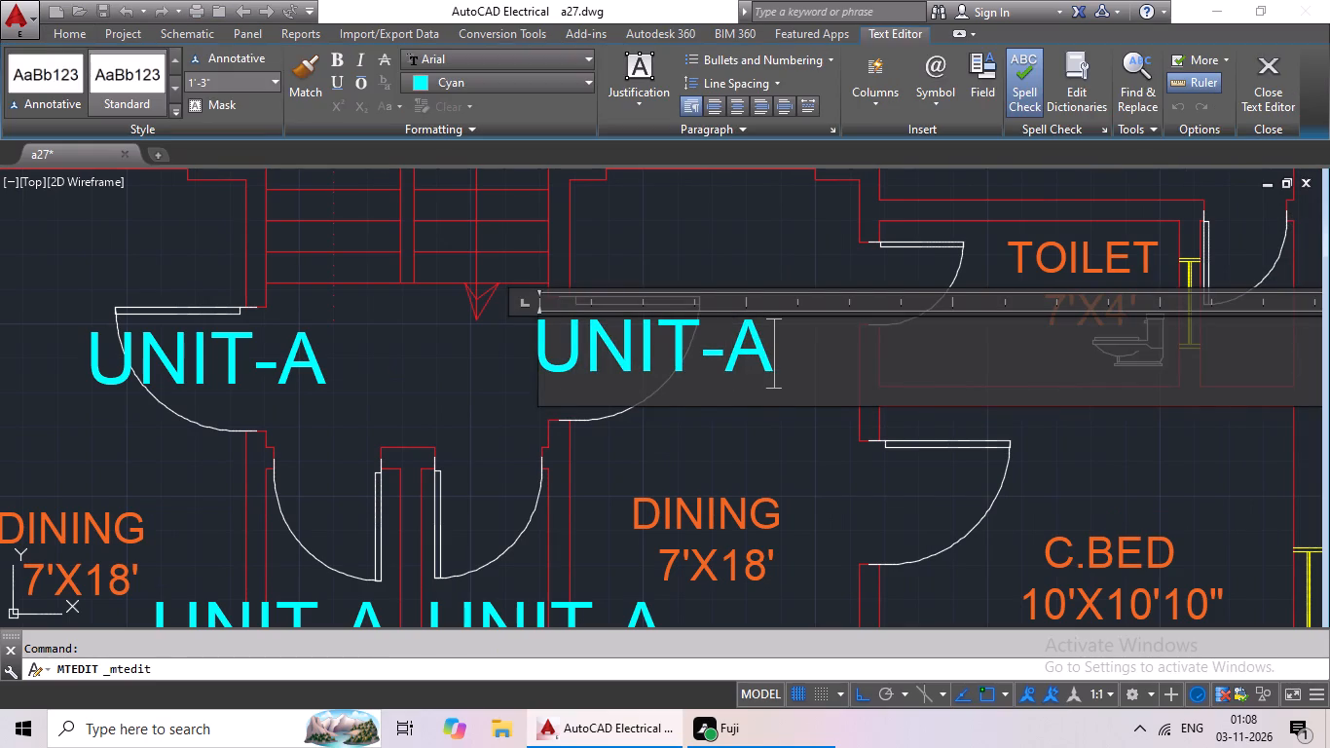
{"action": "key", "text": "BackSpace"}
{"action": "key", "text": "shift+d"}
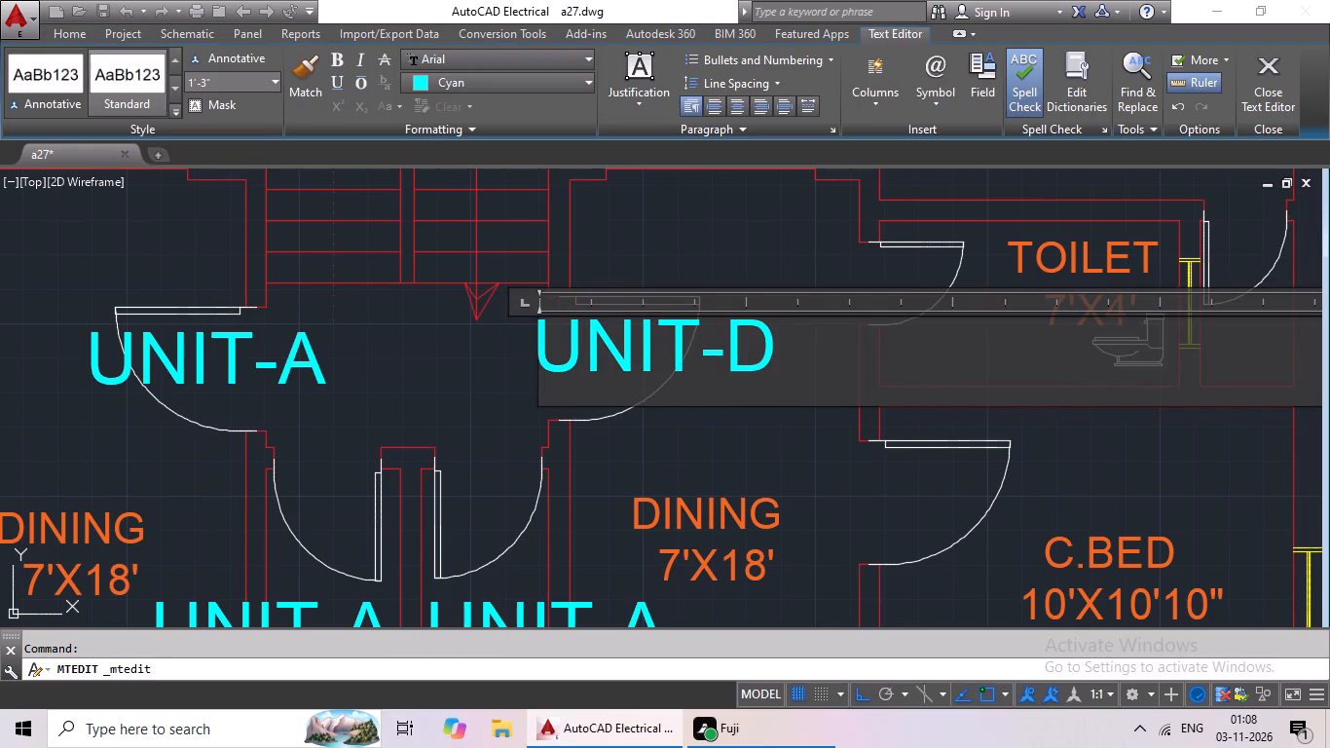
{"action": "left_click", "coordinate": [800, 450]}
Scale the UNIT-A label below the west central door by reference, down to a text height of about 8".
{"action": "scroll", "coordinate": [795, 430], "scroll_direction": "down", "scroll_amount": 4}
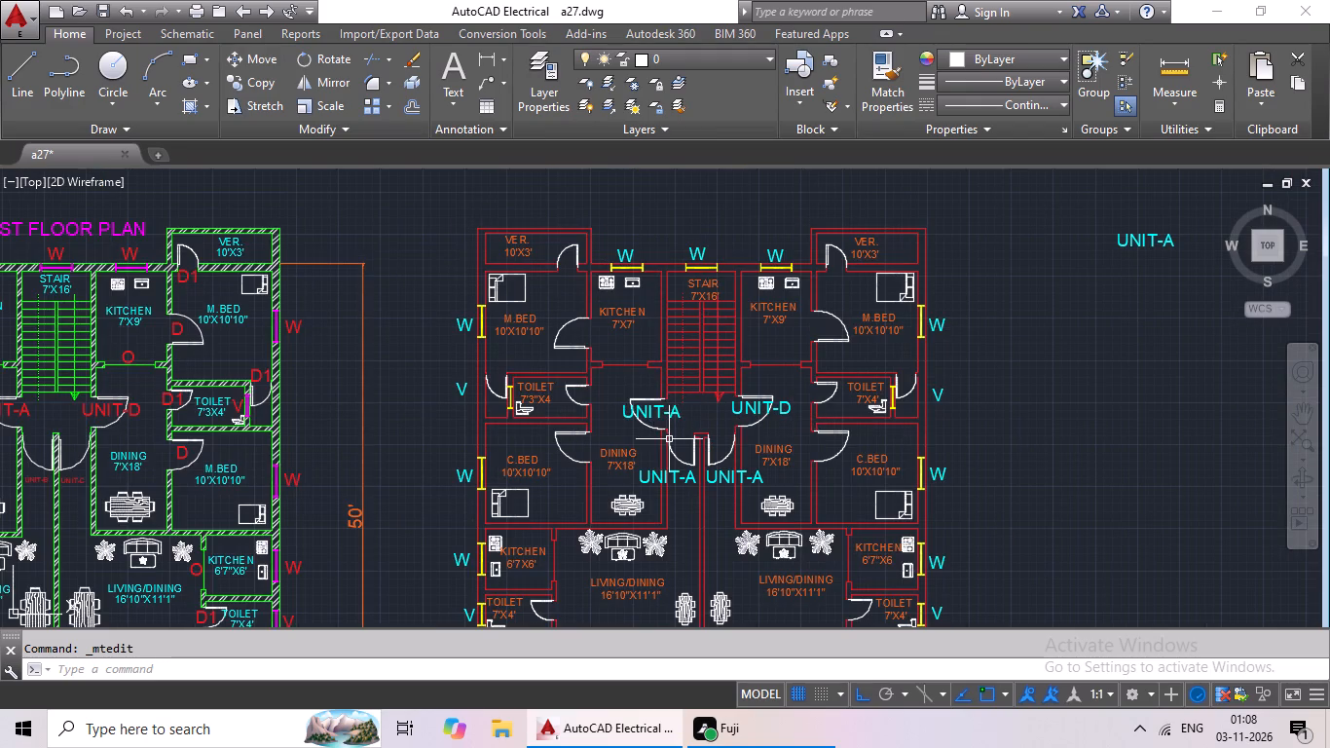
{"action": "middle_click_drag", "start_coordinate": [670, 439], "coordinate": [764, 413]}
{"action": "scroll", "coordinate": [795, 448], "scroll_direction": "up", "scroll_amount": 2}
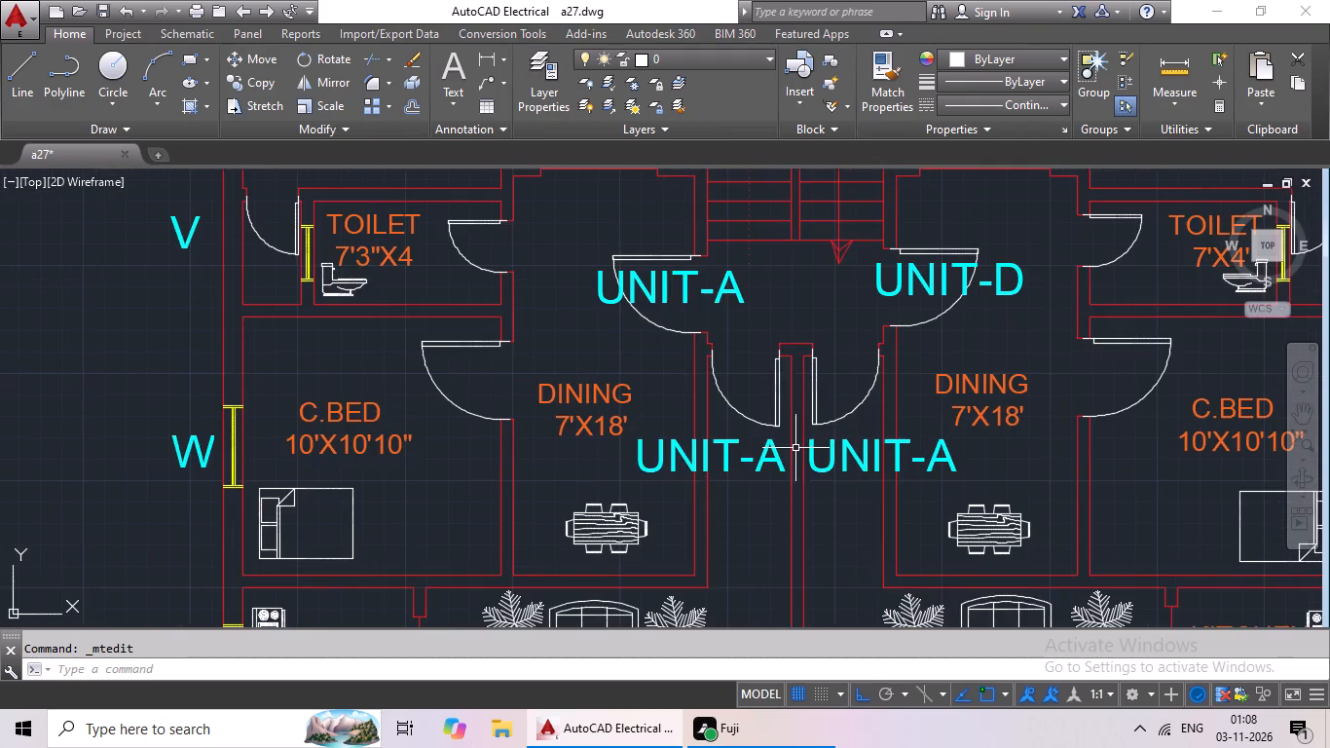
{"action": "scroll", "coordinate": [761, 465], "scroll_direction": "up", "scroll_amount": 4}
{"action": "double_click", "coordinate": [760, 464]}
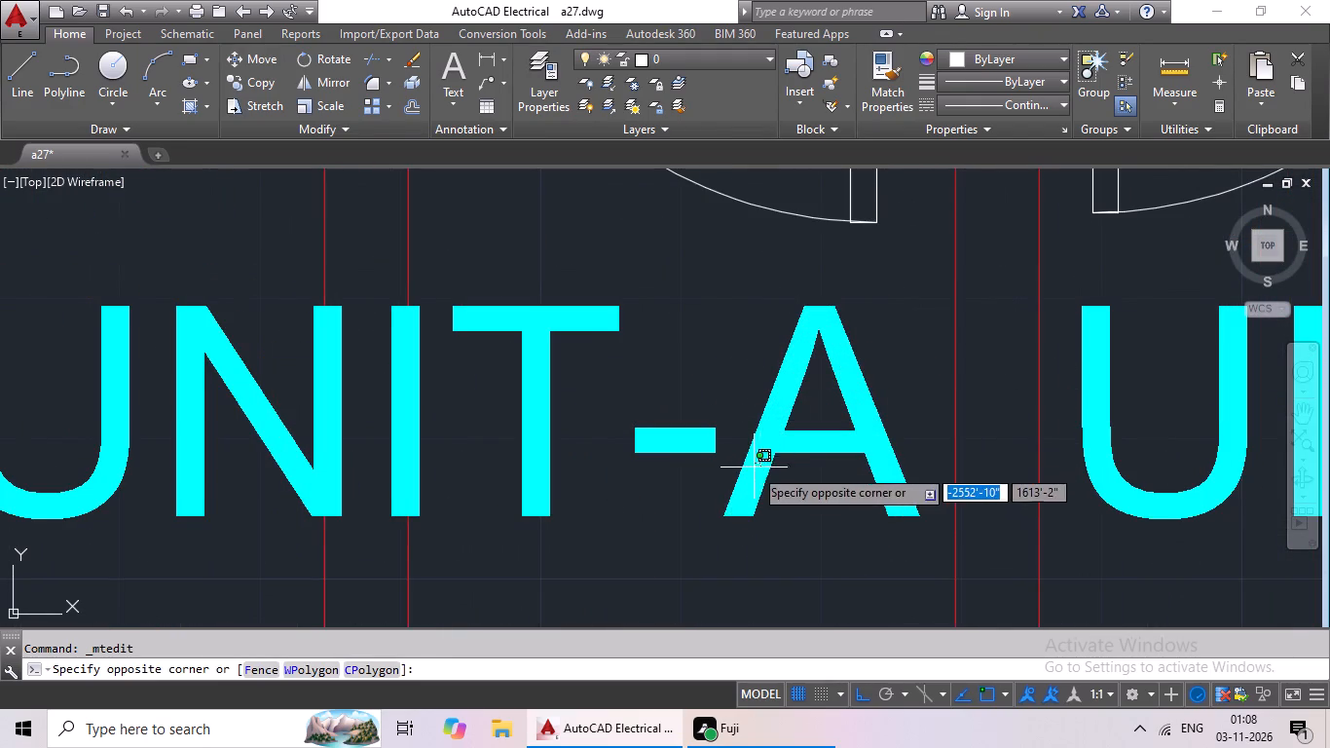
{"action": "left_click", "coordinate": [721, 496]}
{"action": "scroll", "coordinate": [725, 489], "scroll_direction": "down", "scroll_amount": 3}
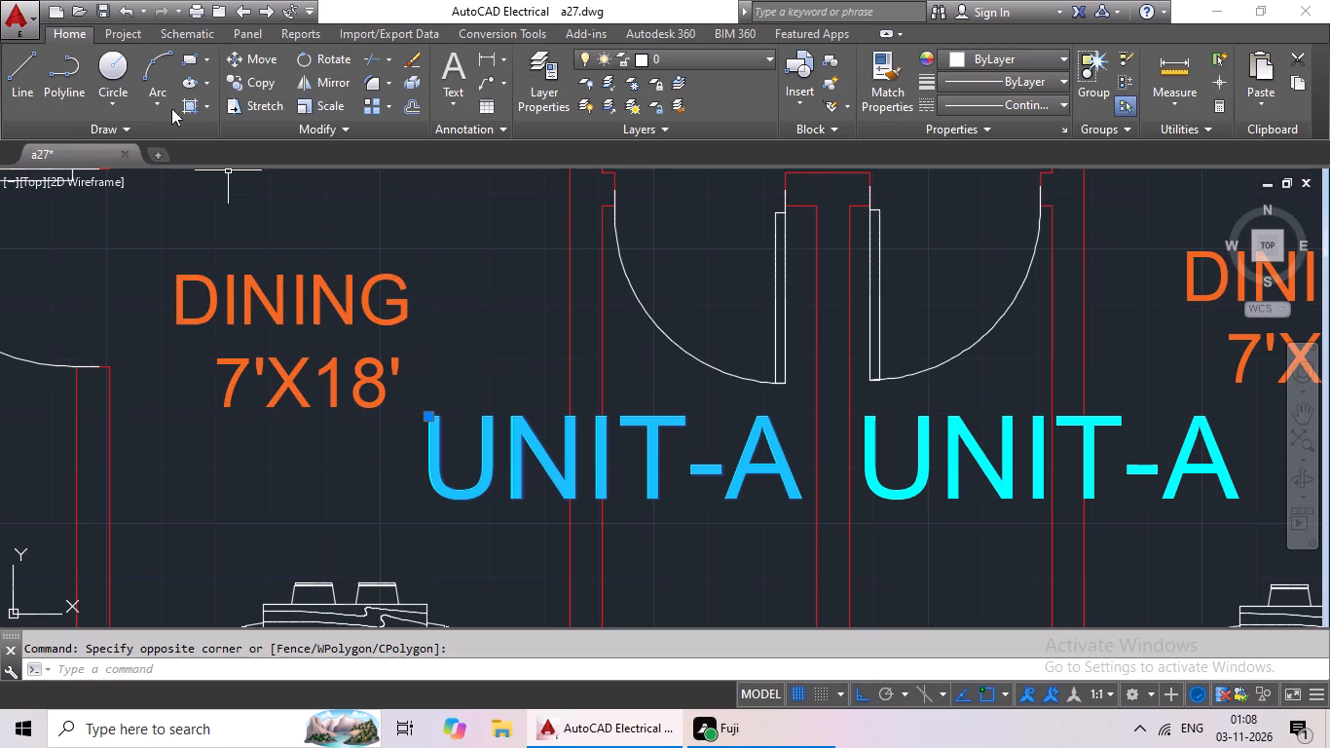
{"action": "left_click", "coordinate": [310, 101]}
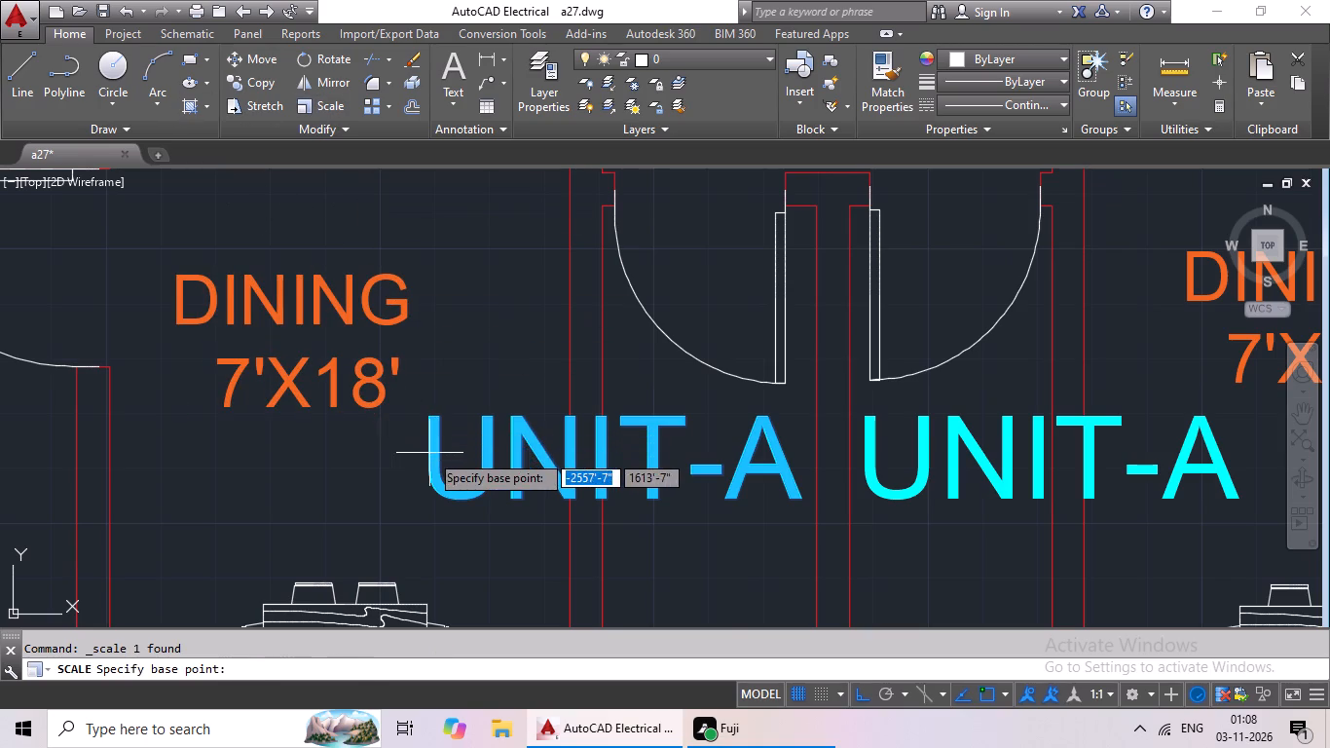
{"action": "left_click", "coordinate": [429, 453]}
{"action": "left_click", "coordinate": [336, 676]}
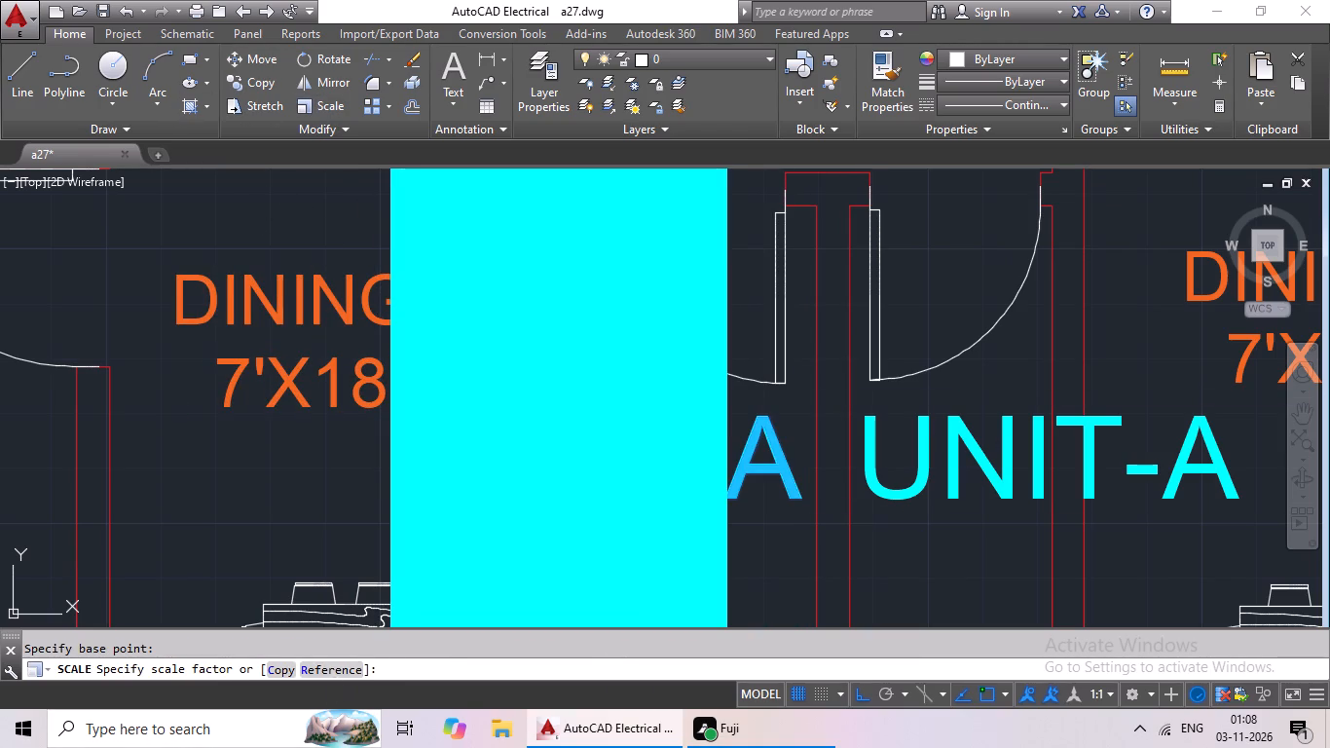
{"action": "left_click", "coordinate": [434, 466]}
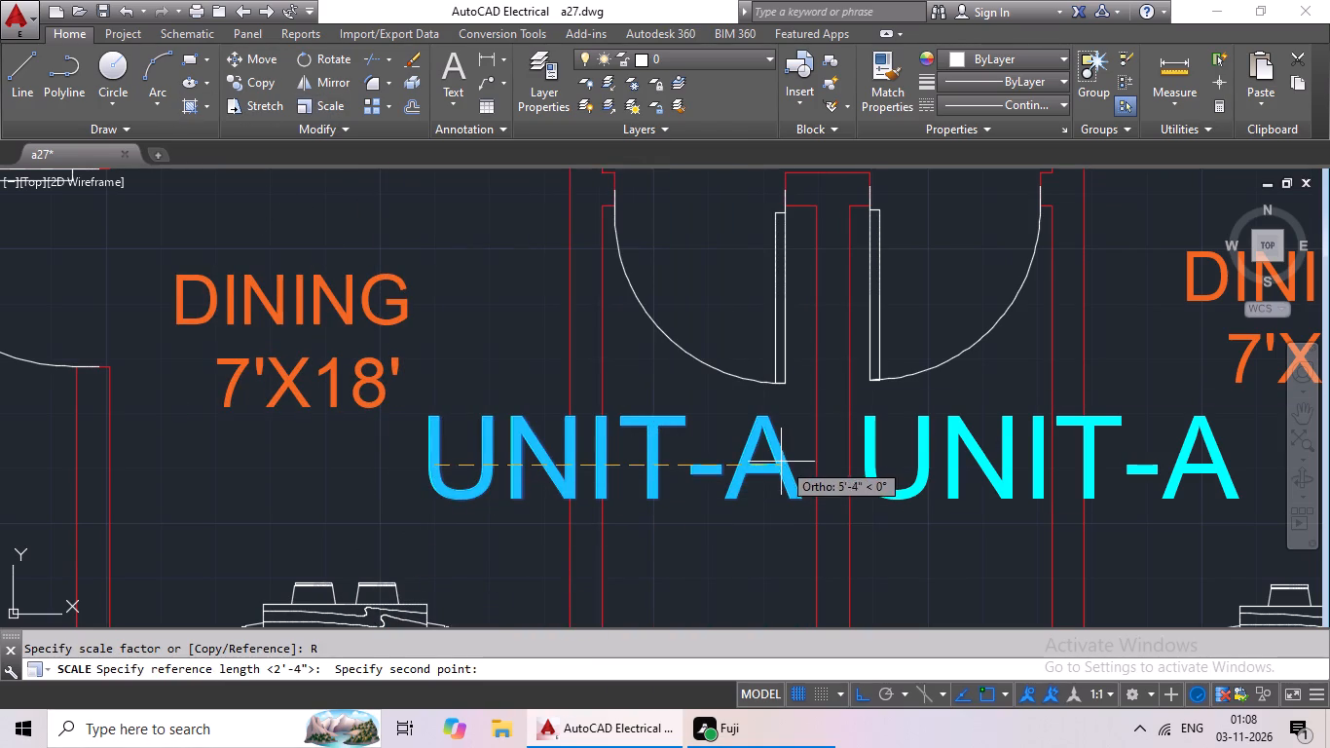
{"action": "left_click", "coordinate": [779, 461]}
{"action": "left_click", "coordinate": [603, 489]}
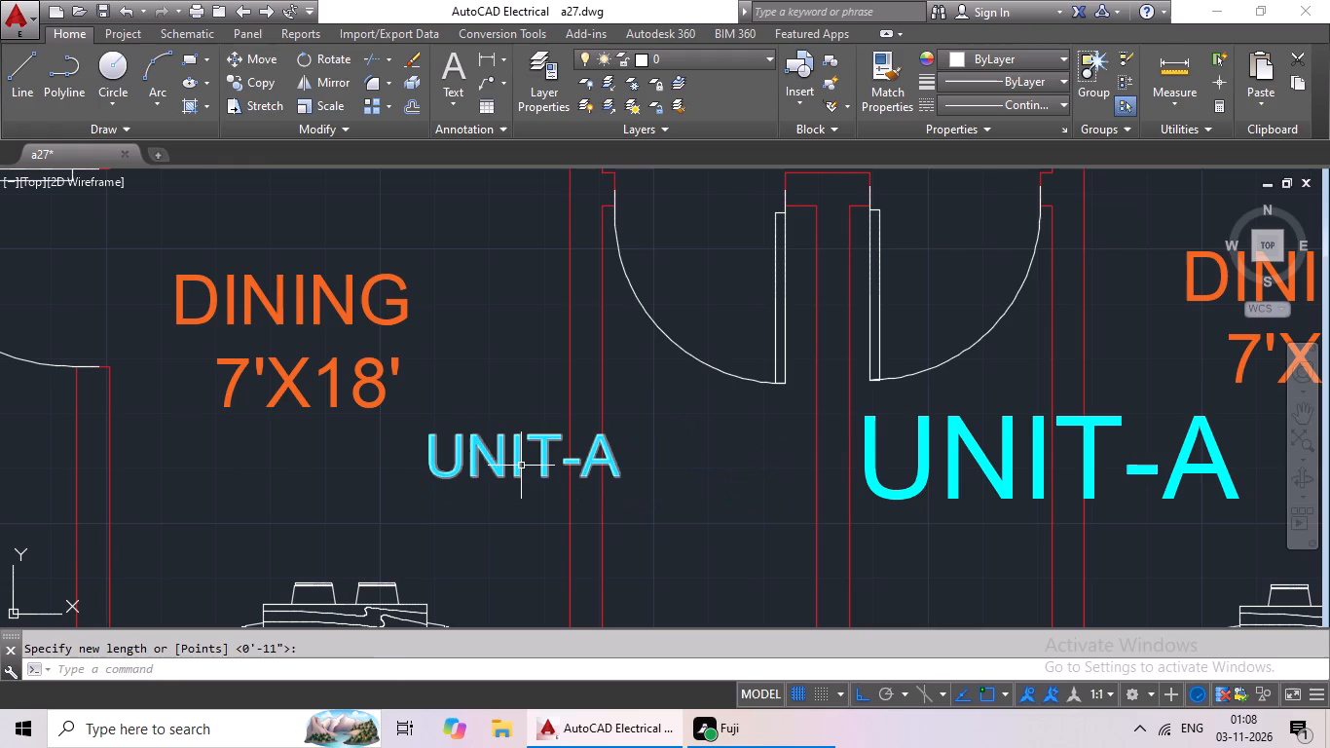
Copy the reduced UNIT-A label into the narrow space directly below the west central door and delete the original.
{"action": "left_click", "coordinate": [521, 466]}
{"action": "key", "text": "ctrl+c"}
{"action": "key", "text": "ctrl+v"}
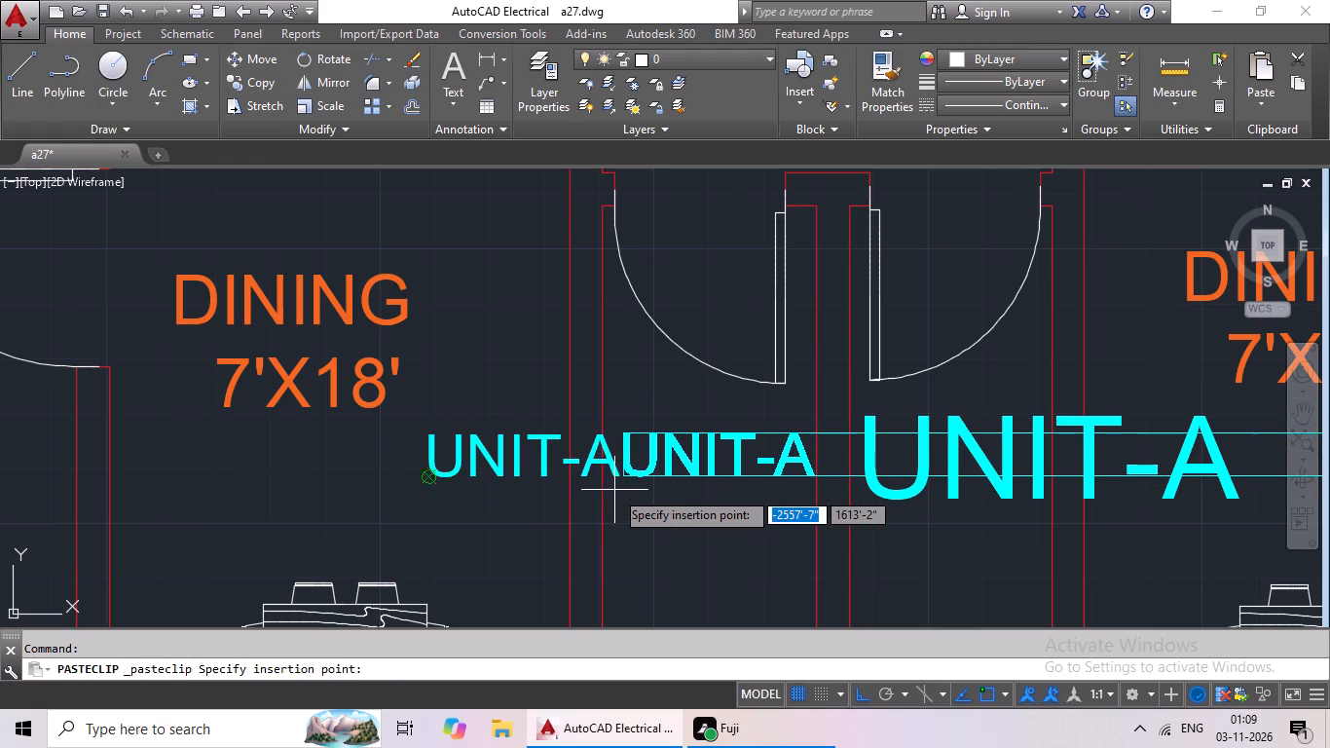
{"action": "left_click", "coordinate": [607, 490], "text": "ctrl"}
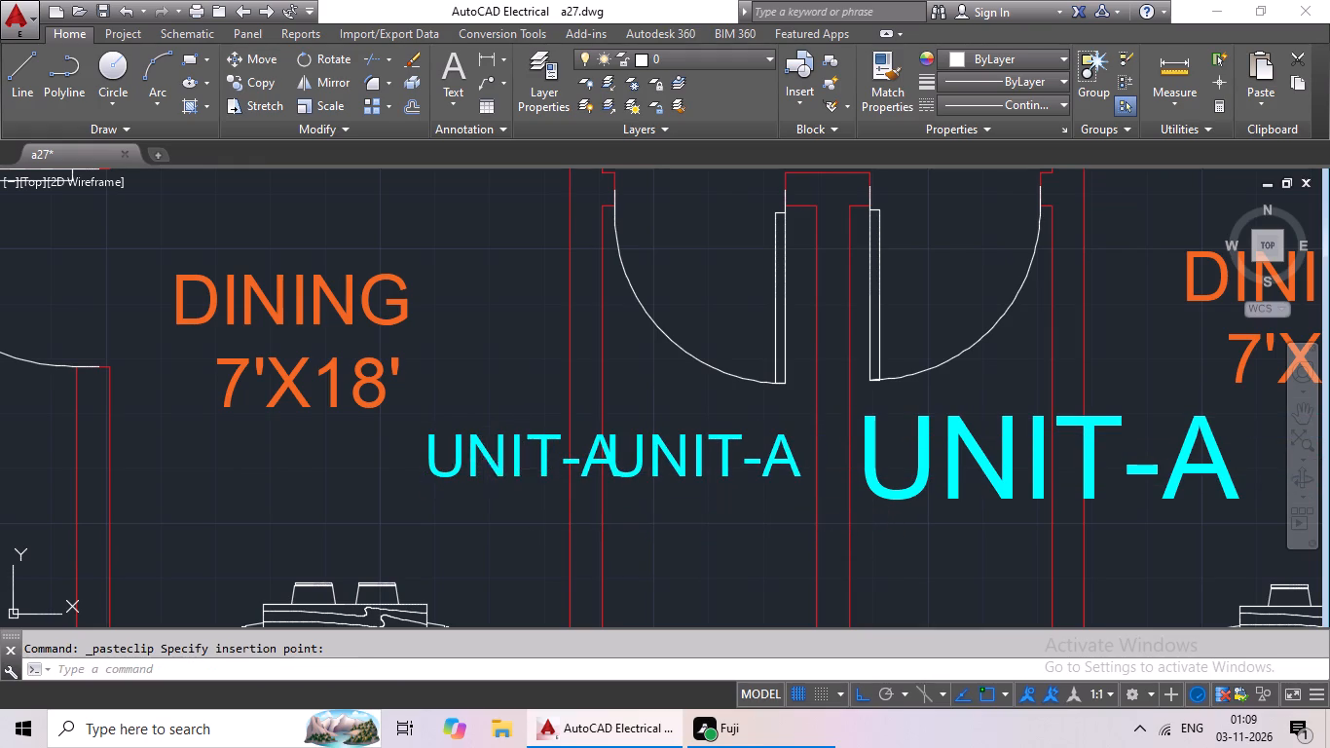
{"action": "left_click", "coordinate": [484, 462]}
{"action": "key", "text": "Delete"}
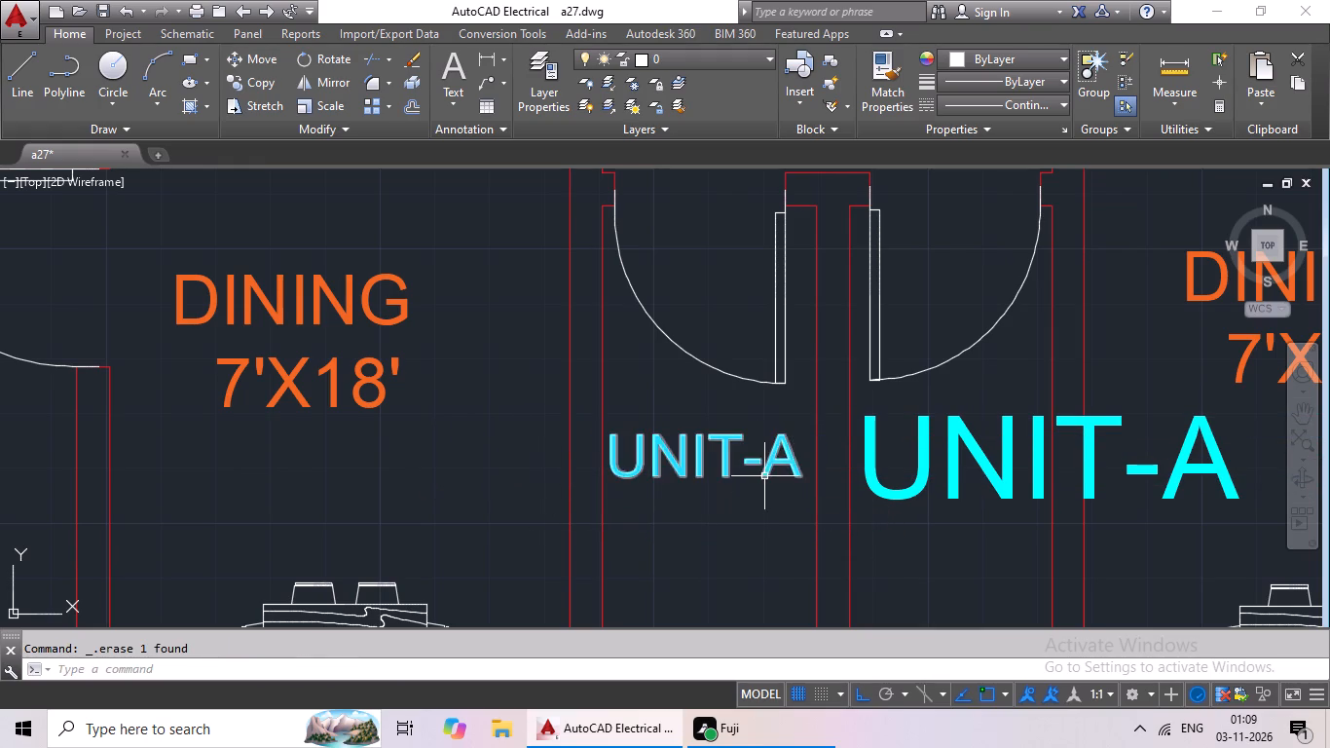
Change the reduced label below the west central door to UNIT-B.
{"action": "double_click", "coordinate": [765, 475]}
{"action": "left_click", "coordinate": [813, 453]}
{"action": "key", "text": "BackSpace"}
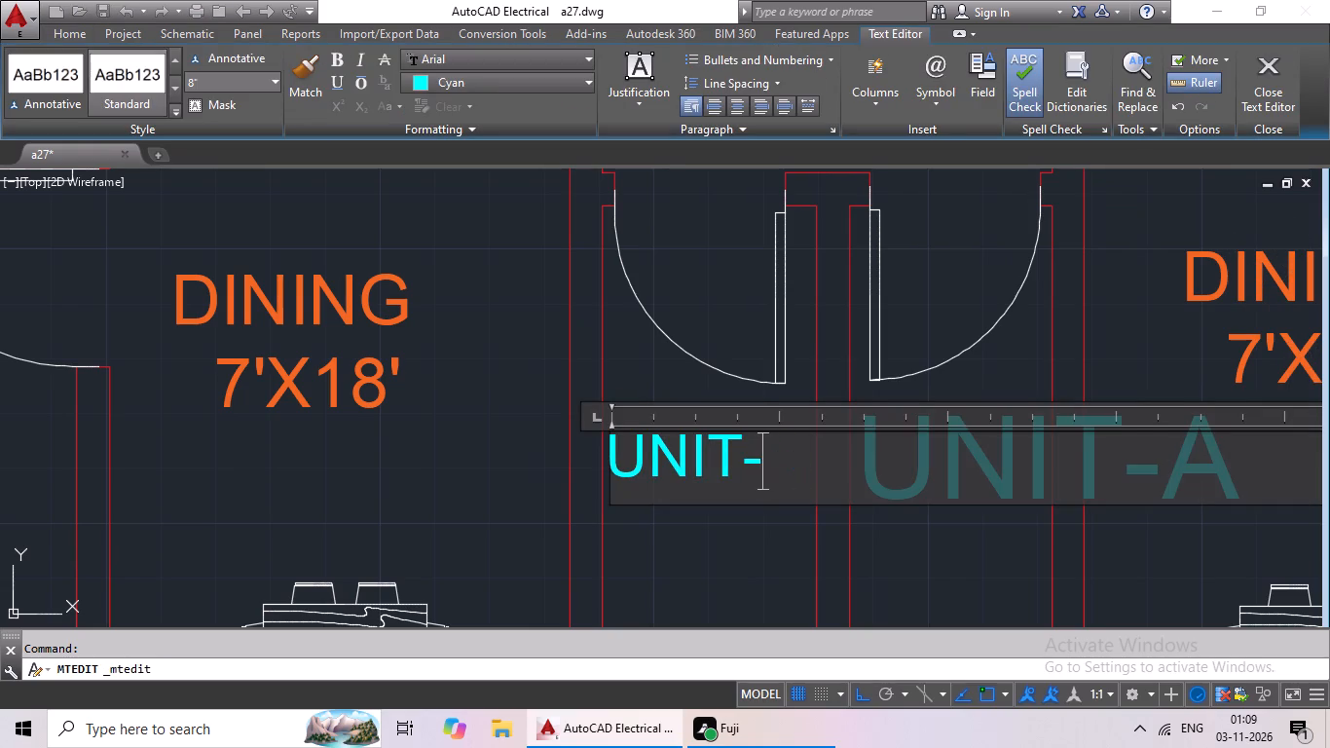
{"action": "key", "text": "shift+b"}
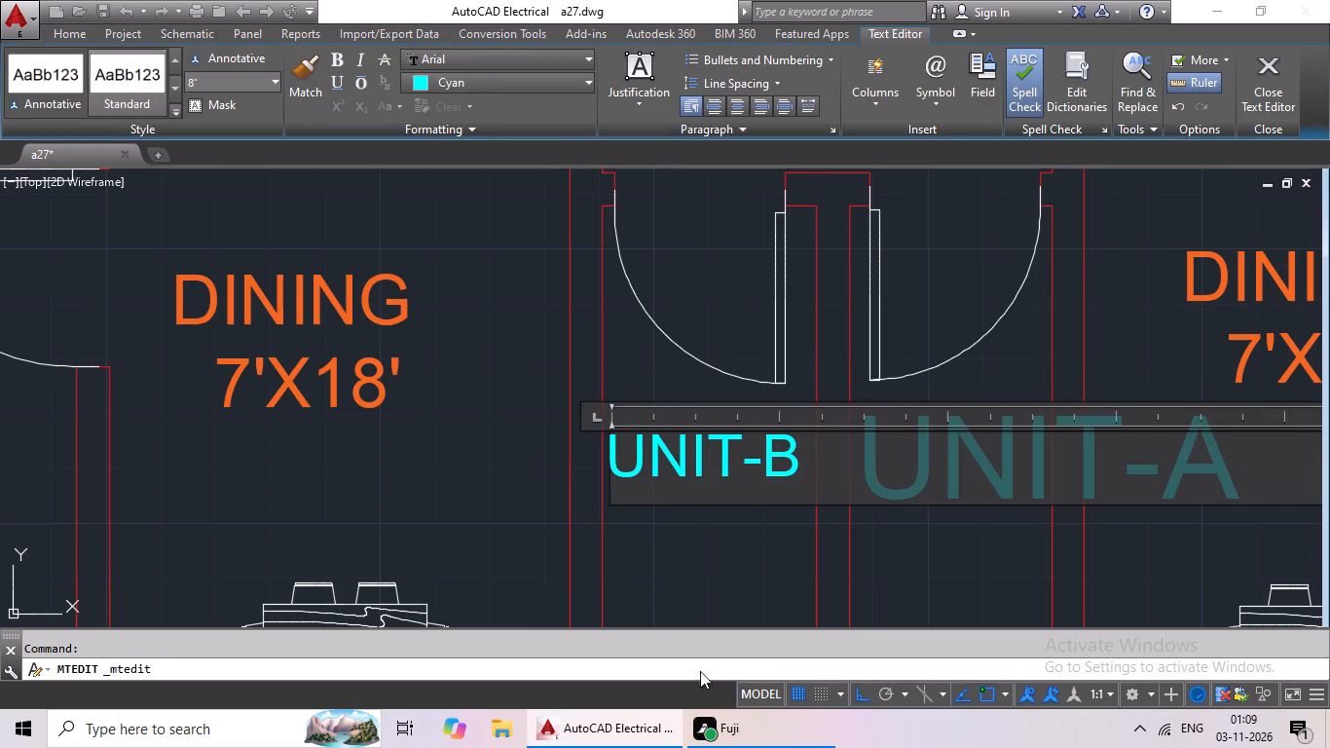
{"action": "left_click", "coordinate": [690, 534]}
Delete the full-size UNIT-A label below the east central door.
{"action": "left_click", "coordinate": [982, 486]}
{"action": "left_click_drag", "start_coordinate": [914, 447], "coordinate": [914, 456]}
{"action": "key", "text": "Delete"}
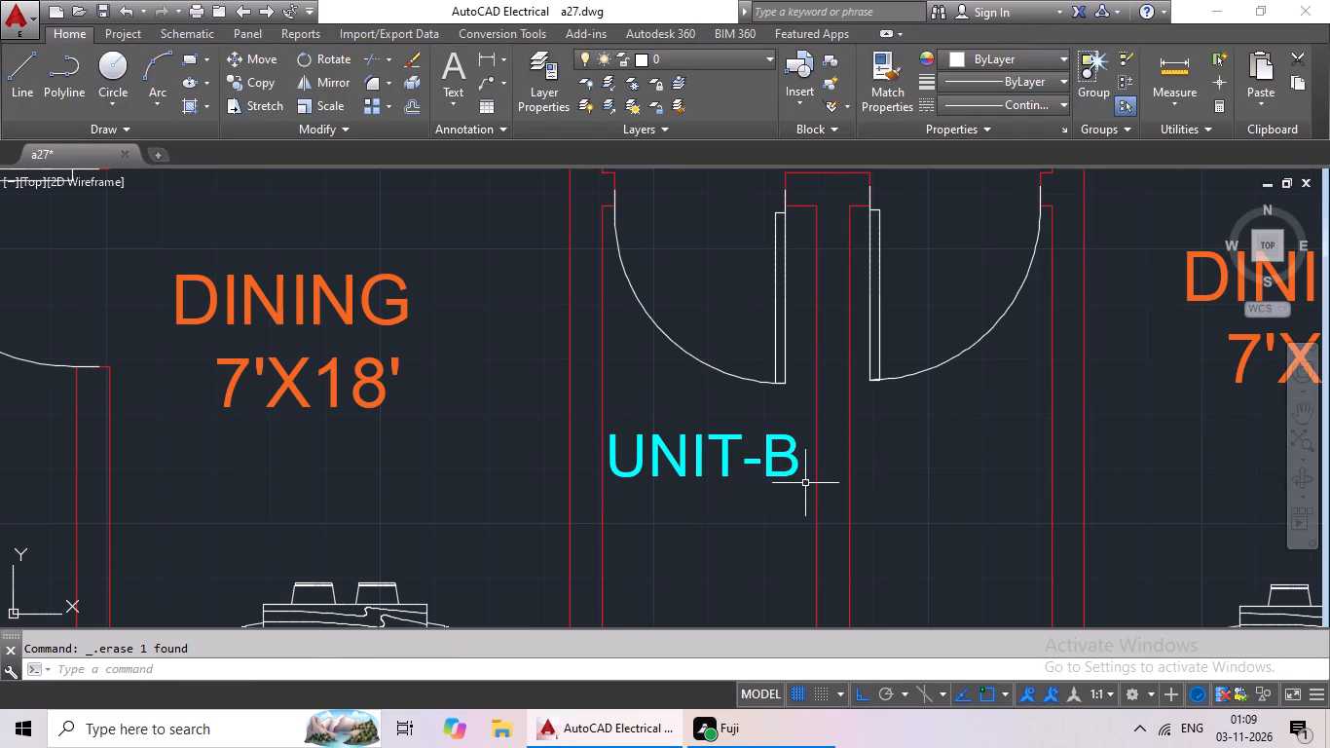
Copy the UNIT-B label into the narrow space directly below the east central door.
{"action": "left_click", "coordinate": [782, 471]}
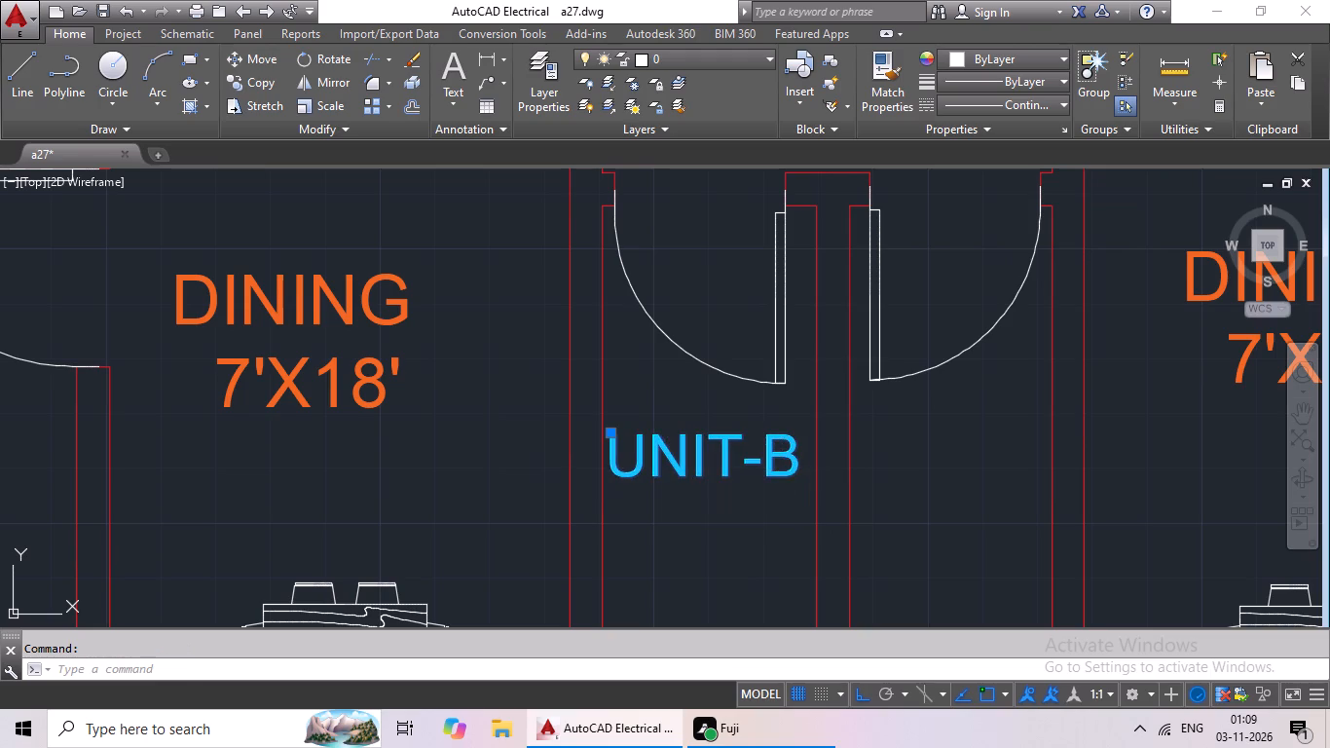
{"action": "key", "text": "ctrl+c"}
{"action": "key", "text": "ctrl+v"}
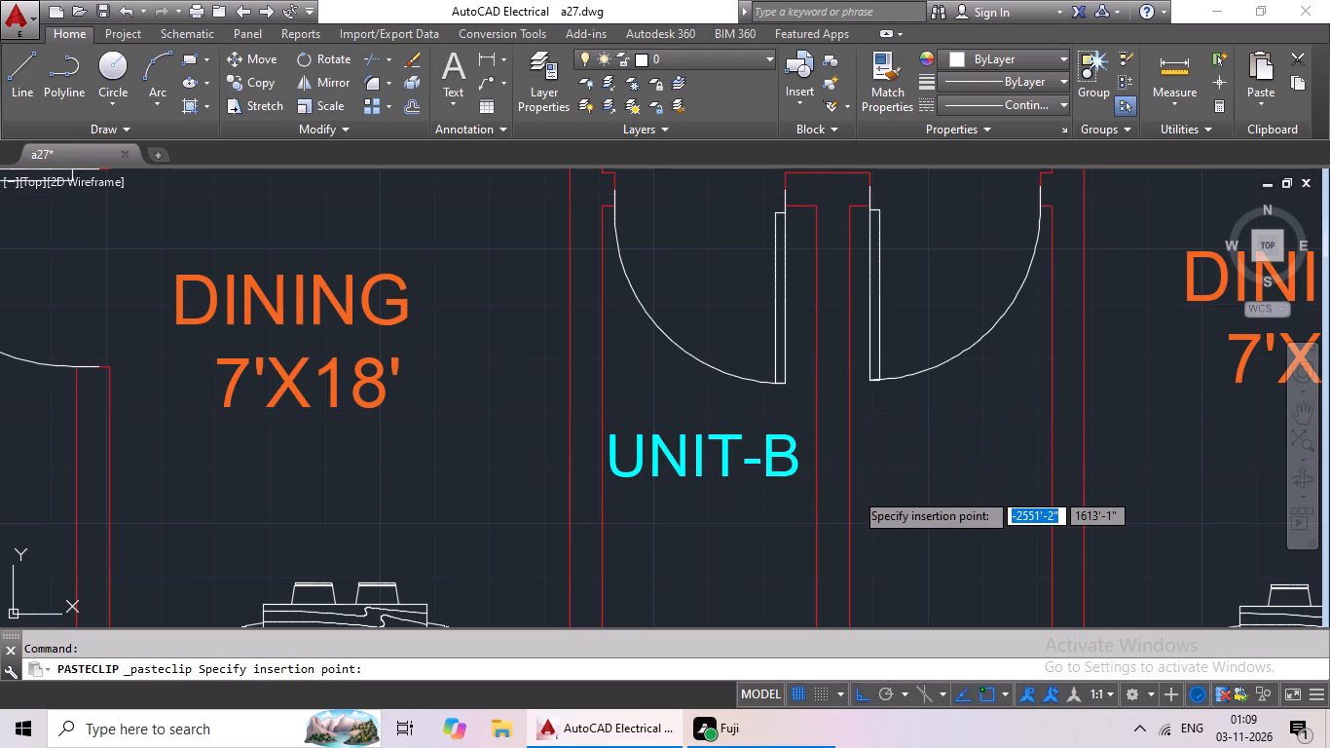
{"action": "left_click", "coordinate": [854, 491]}
Change the copied label below the east central door to UNIT- C.
{"action": "double_click", "coordinate": [1042, 461]}
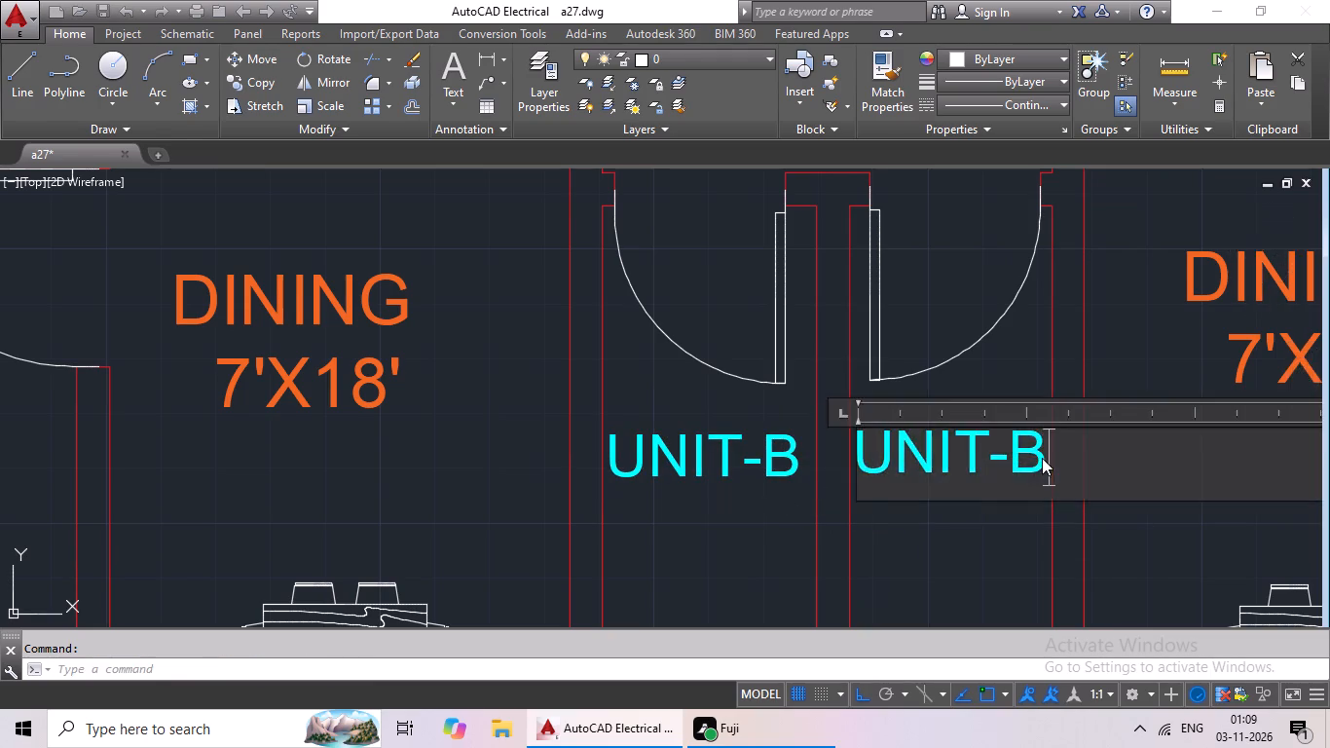
{"action": "scroll", "coordinate": [1042, 458], "scroll_direction": "up", "scroll_amount": 3}
{"action": "key", "text": "BackSpace"}
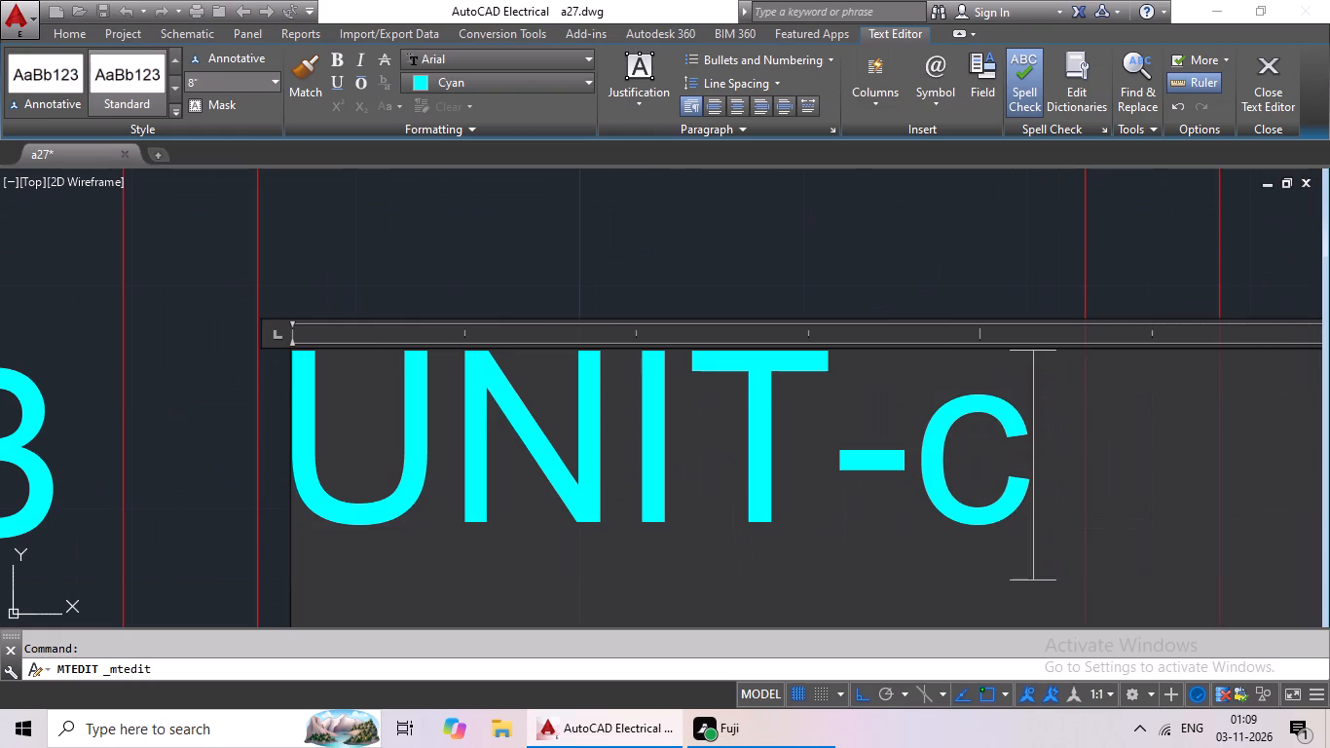
{"action": "key", "text": "BackSpace"}
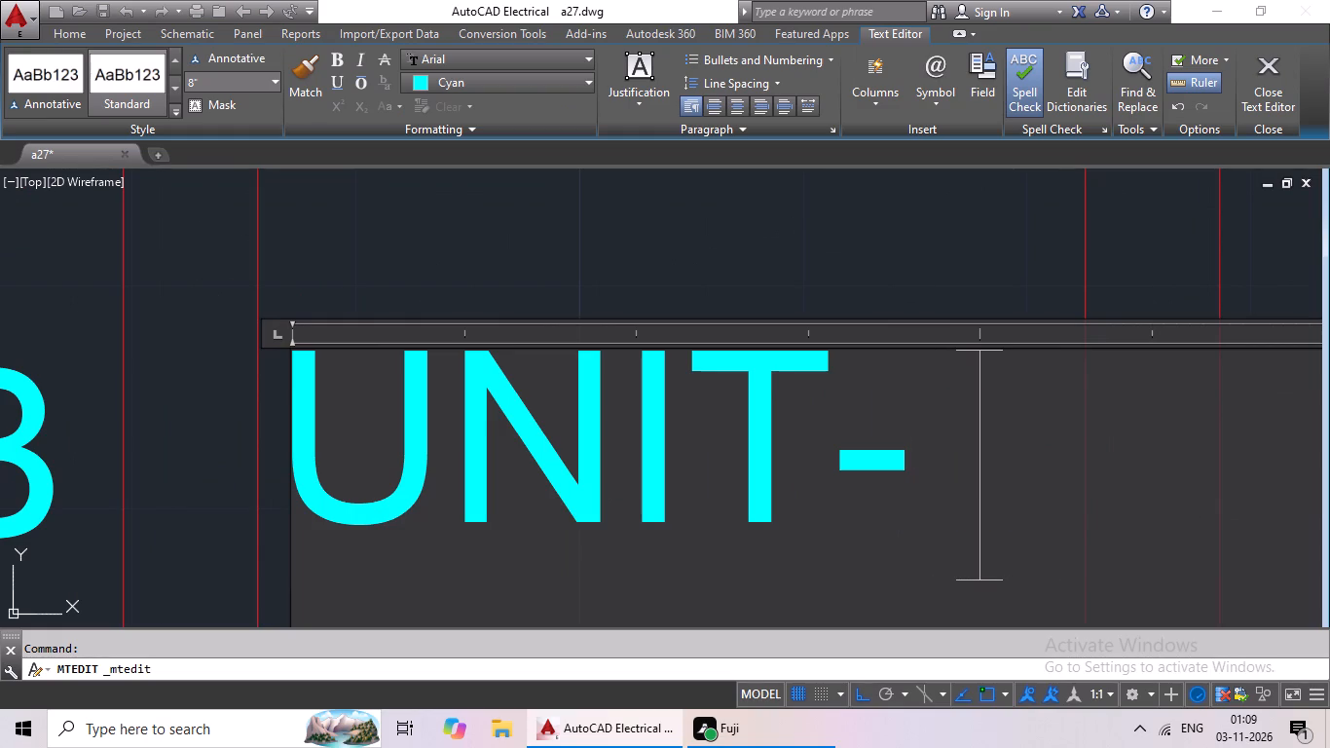
{"action": "key", "text": "shift+c"}
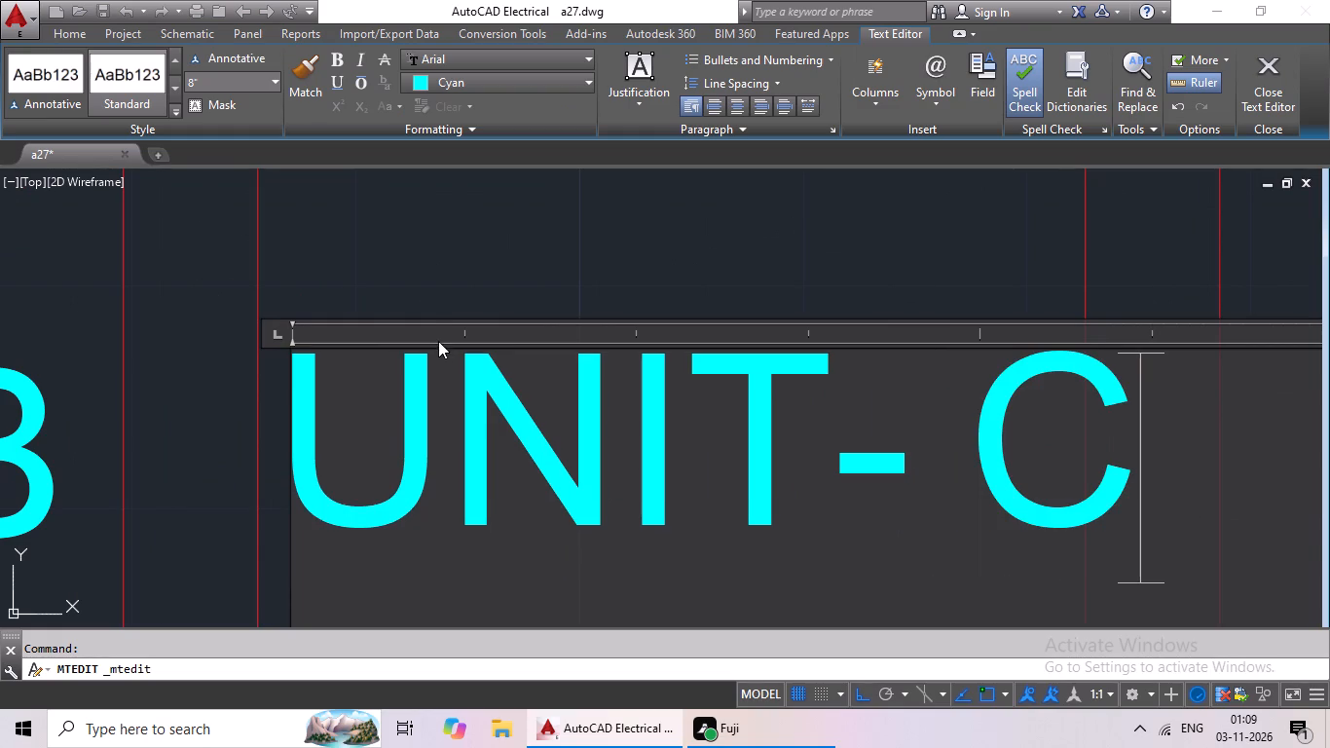
{"action": "left_click", "coordinate": [551, 224]}
Scale the UNIT- C label down slightly by reference from its upper-left corner to fit between the walls.
{"action": "scroll", "coordinate": [553, 181], "scroll_direction": "down", "scroll_amount": 2}
{"action": "scroll", "coordinate": [704, 382], "scroll_direction": "down", "scroll_amount": 2}
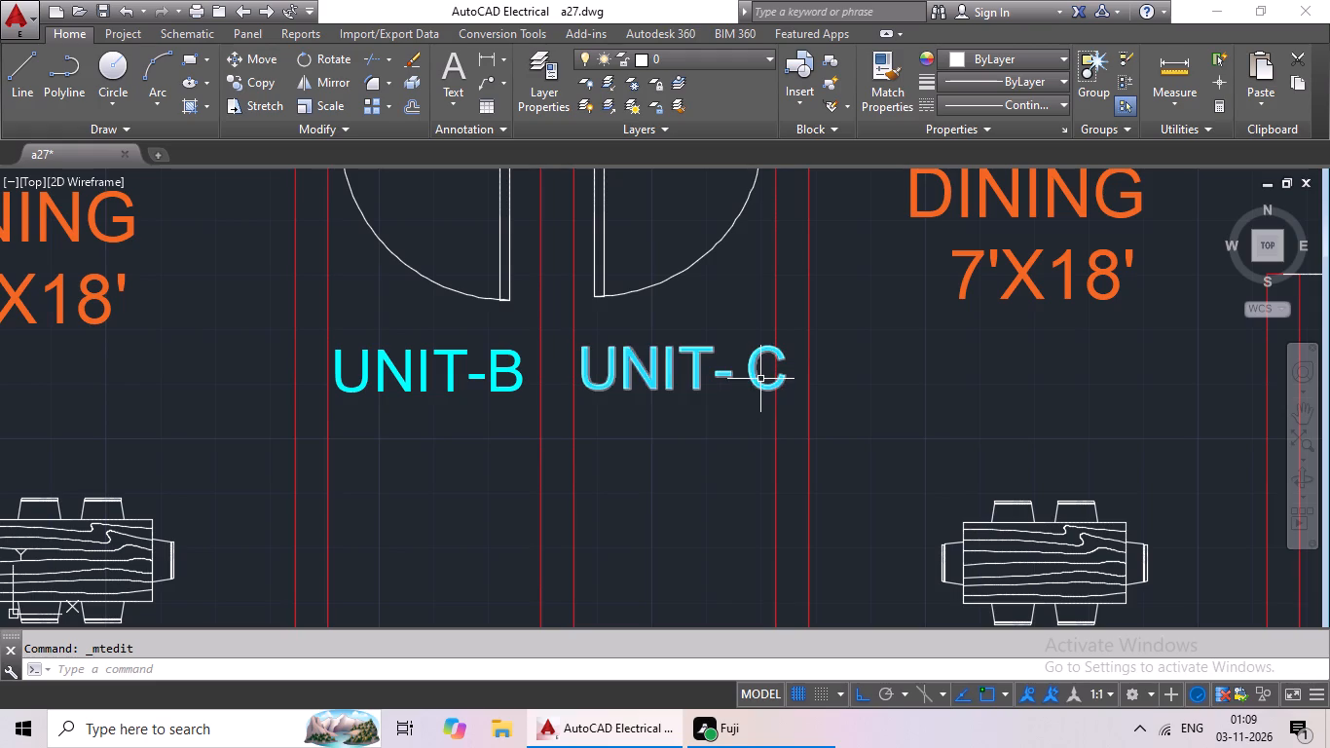
{"action": "left_click", "coordinate": [759, 381]}
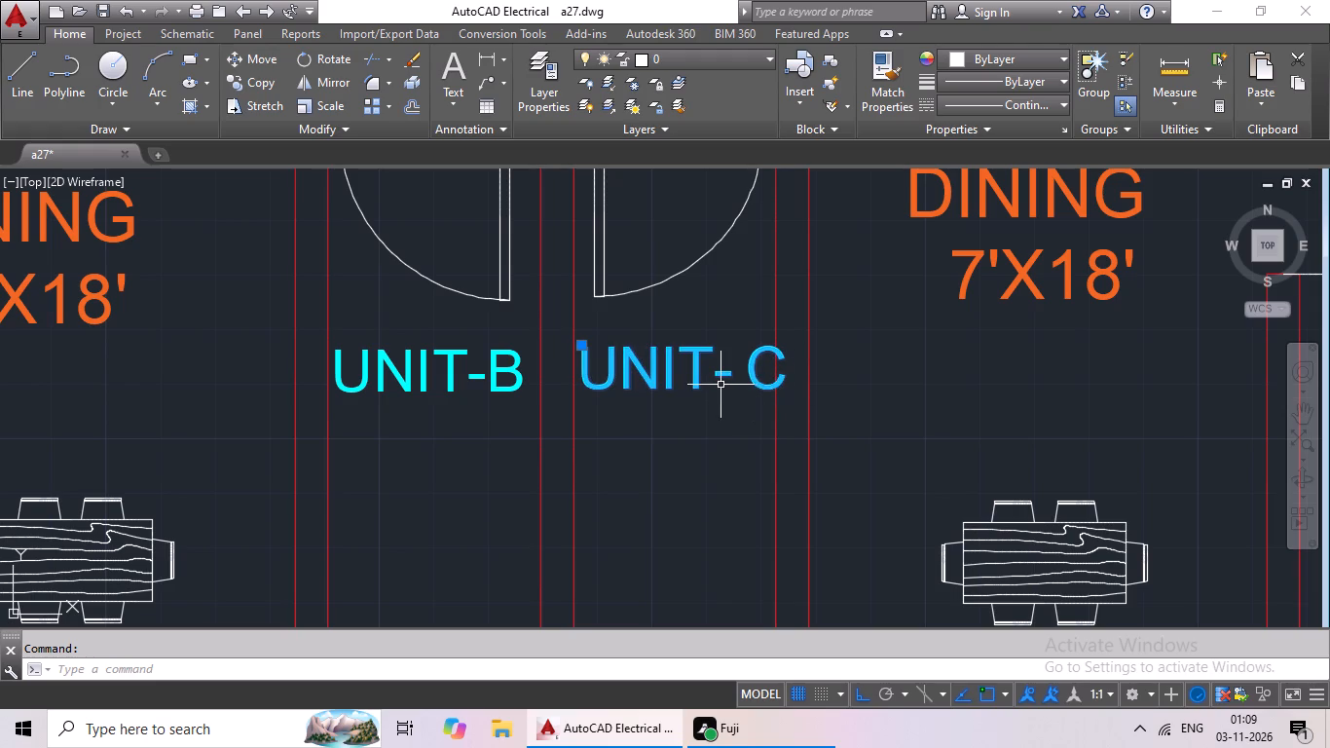
{"action": "left_click", "coordinate": [328, 98]}
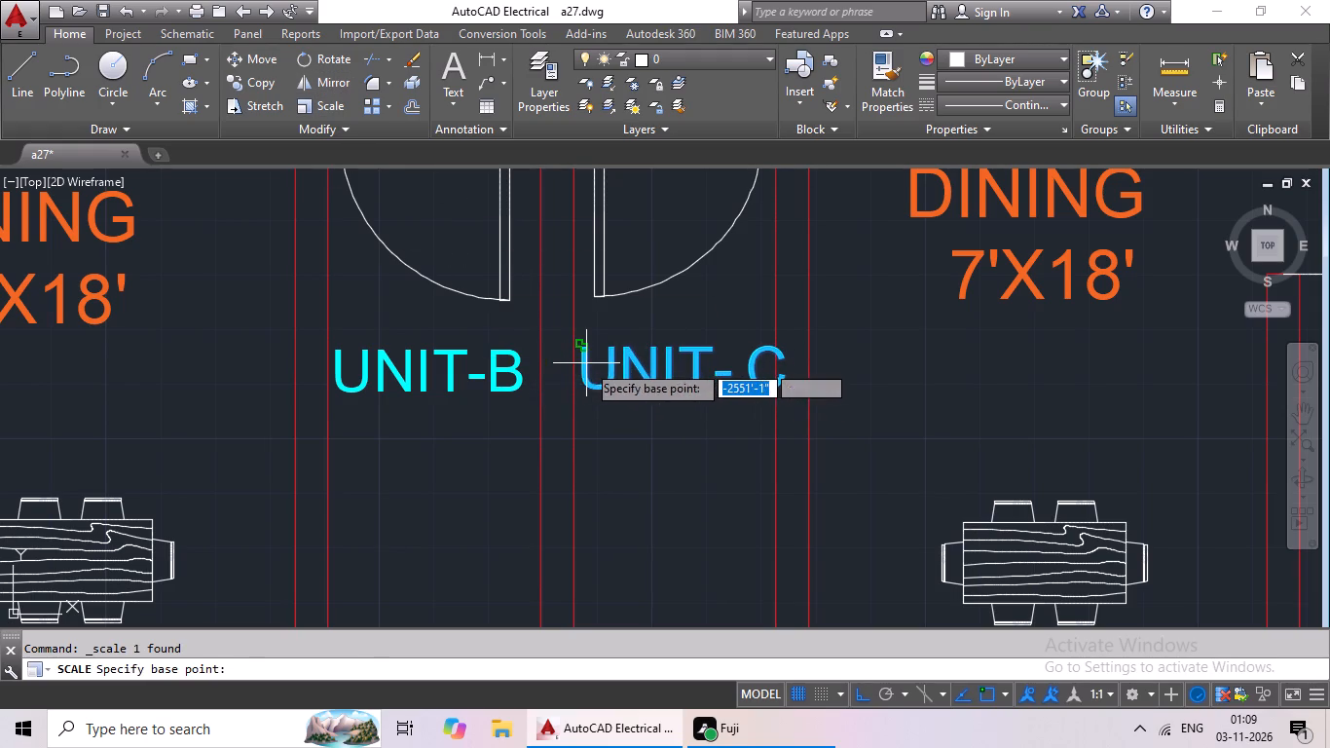
{"action": "left_click", "coordinate": [586, 363]}
{"action": "left_click", "coordinate": [347, 668]}
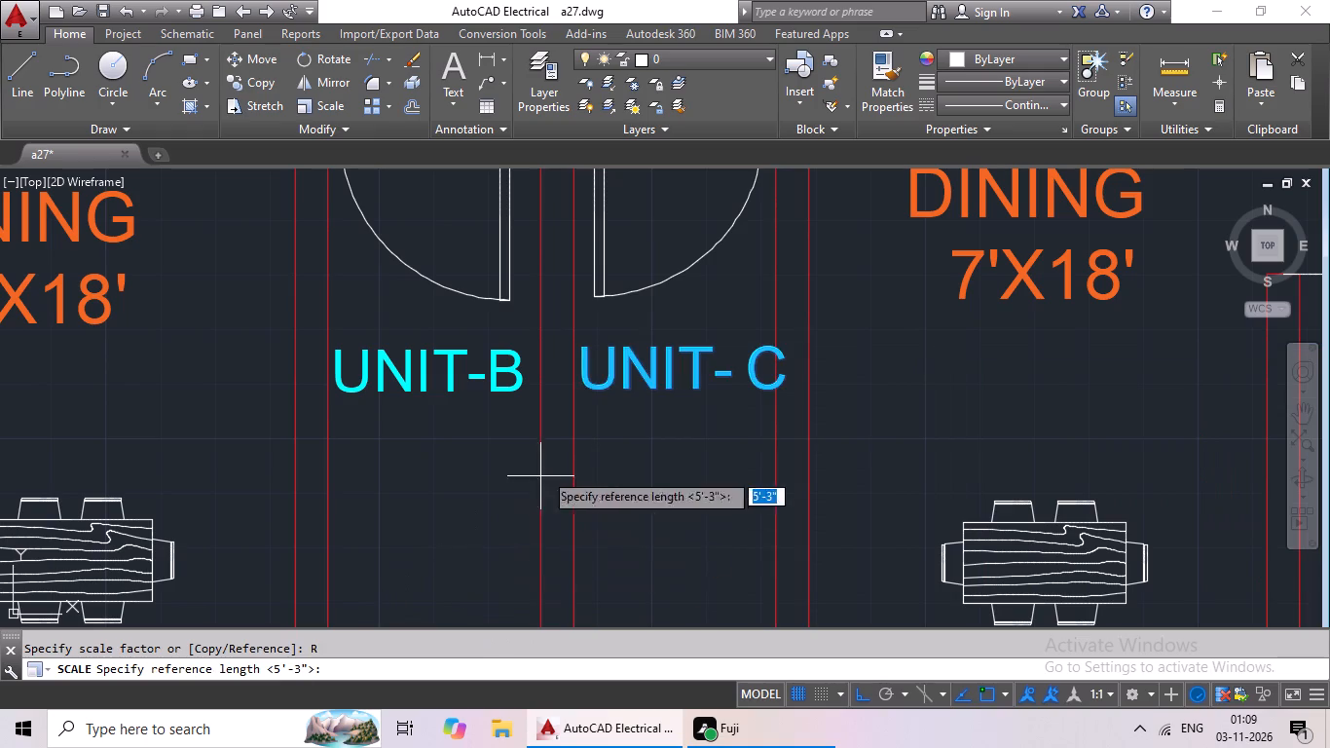
{"action": "left_click", "coordinate": [586, 367]}
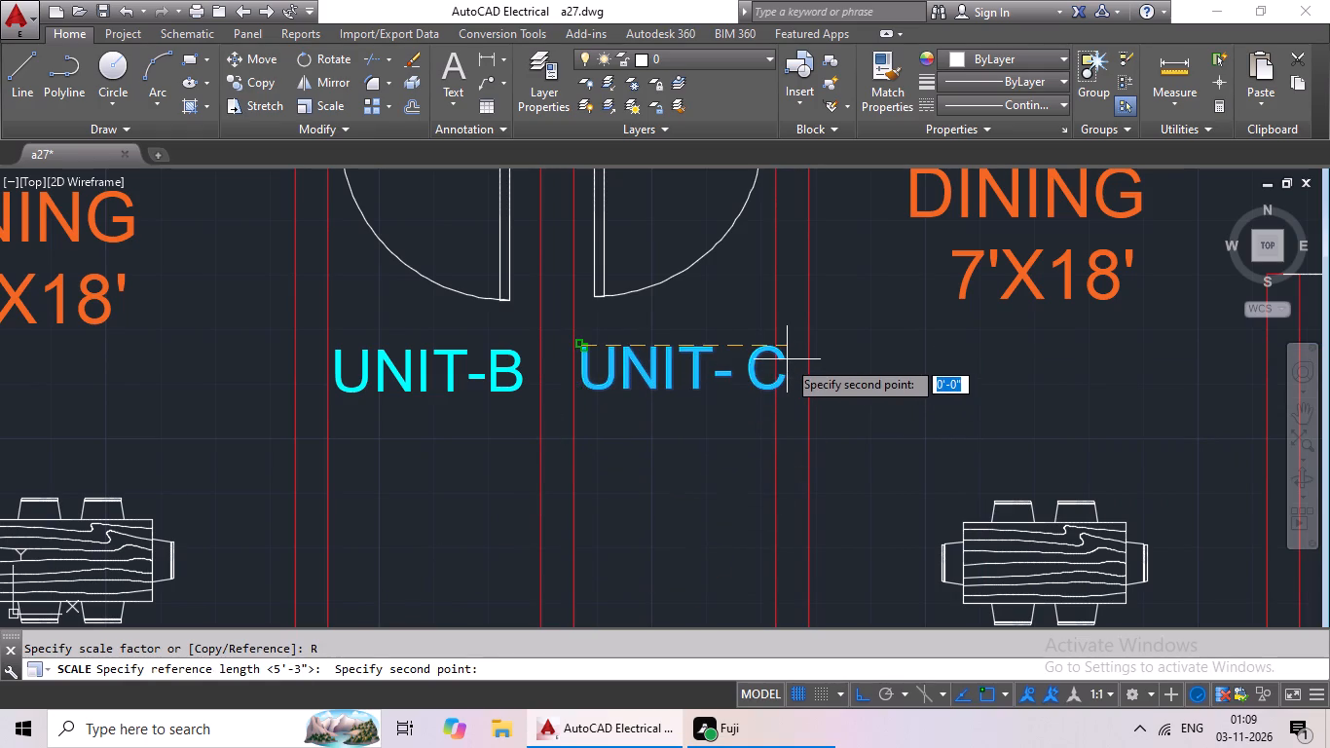
{"action": "left_click", "coordinate": [780, 355]}
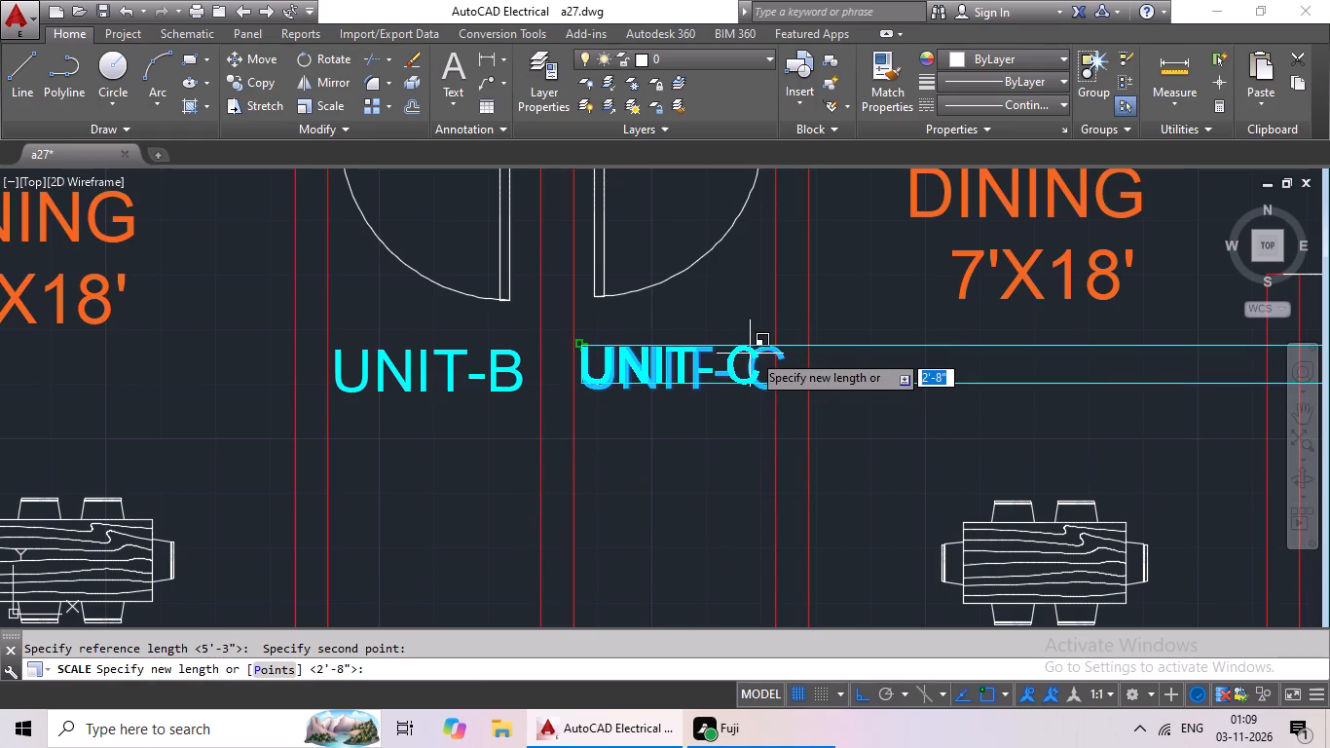
{"action": "left_click", "coordinate": [756, 352]}
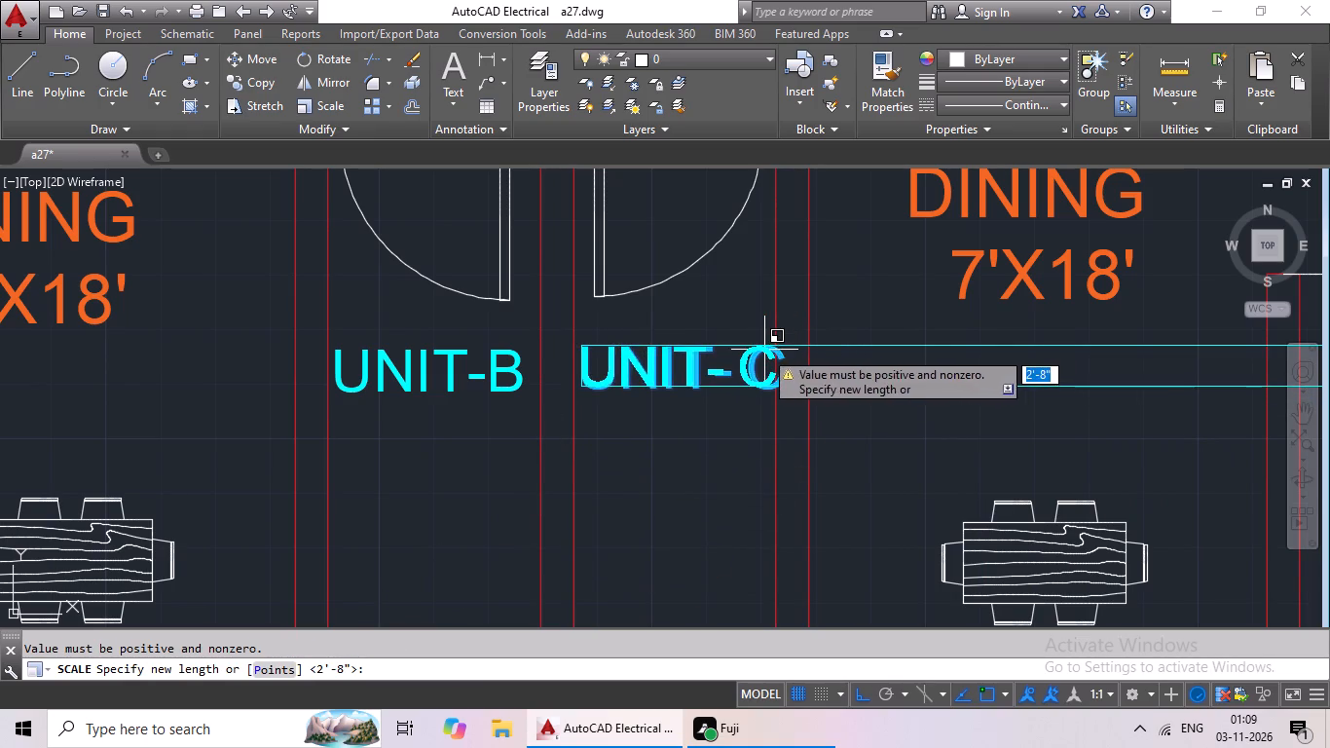
{"action": "left_click", "coordinate": [762, 350]}
Change the spare UNIT-A label outside the plan's northeast side to the door label D.
{"action": "scroll", "coordinate": [839, 350], "scroll_direction": "down", "scroll_amount": 1}
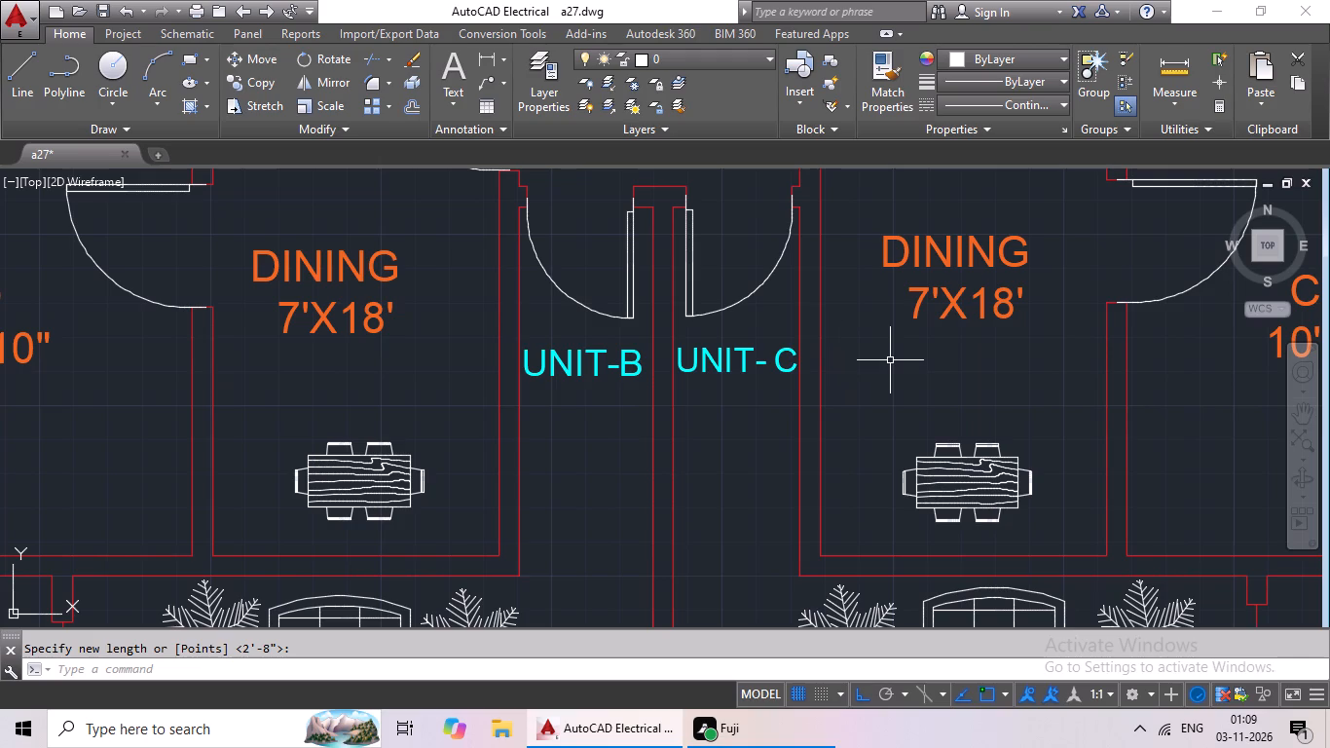
{"action": "scroll", "coordinate": [721, 64], "scroll_direction": "down", "scroll_amount": 2}
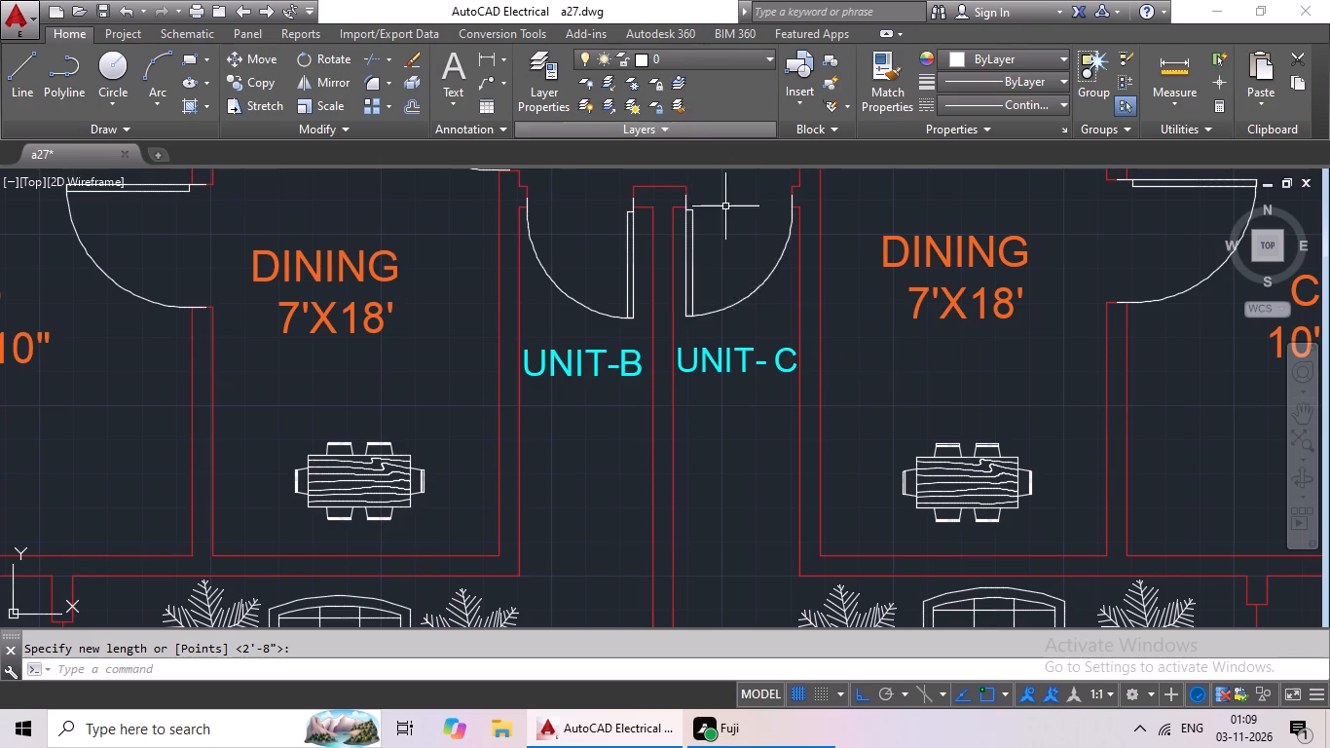
{"action": "scroll", "coordinate": [728, 222], "scroll_direction": "down", "scroll_amount": 2}
{"action": "middle_click_drag", "start_coordinate": [732, 249], "coordinate": [536, 339]}
{"action": "middle_click_drag", "start_coordinate": [689, 351], "coordinate": [551, 378]}
{"action": "middle_click_drag", "start_coordinate": [894, 342], "coordinate": [742, 399]}
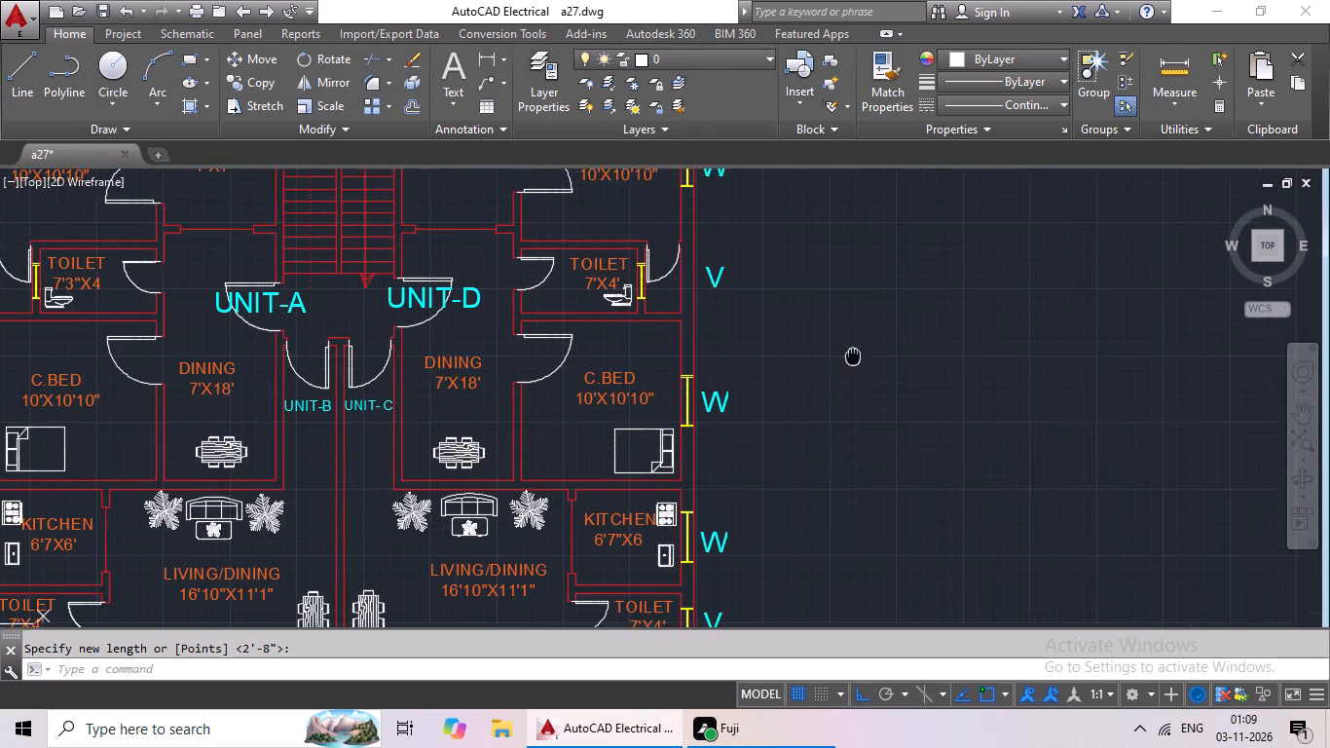
{"action": "middle_click_drag", "start_coordinate": [742, 399], "coordinate": [662, 430]}
{"action": "middle_click_drag", "start_coordinate": [701, 388], "coordinate": [630, 557]}
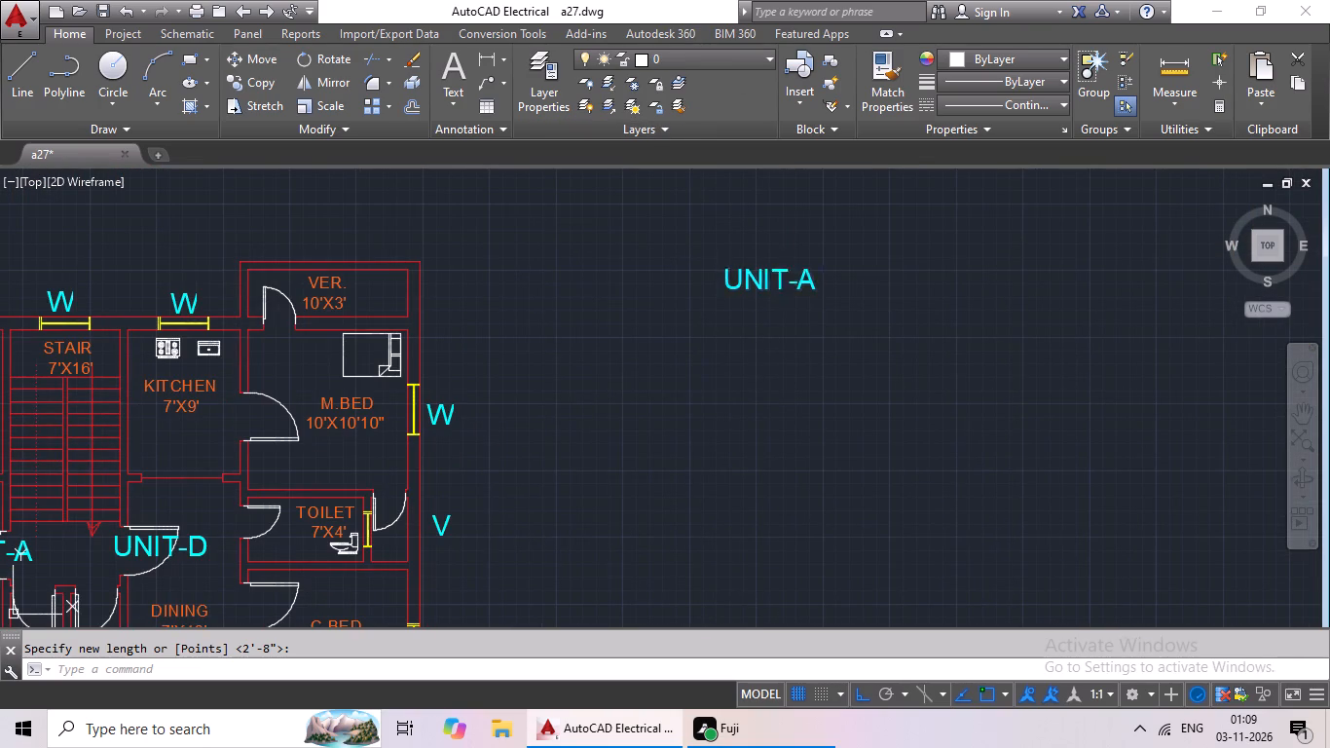
{"action": "double_click", "coordinate": [785, 271]}
{"action": "left_click", "coordinate": [840, 283]}
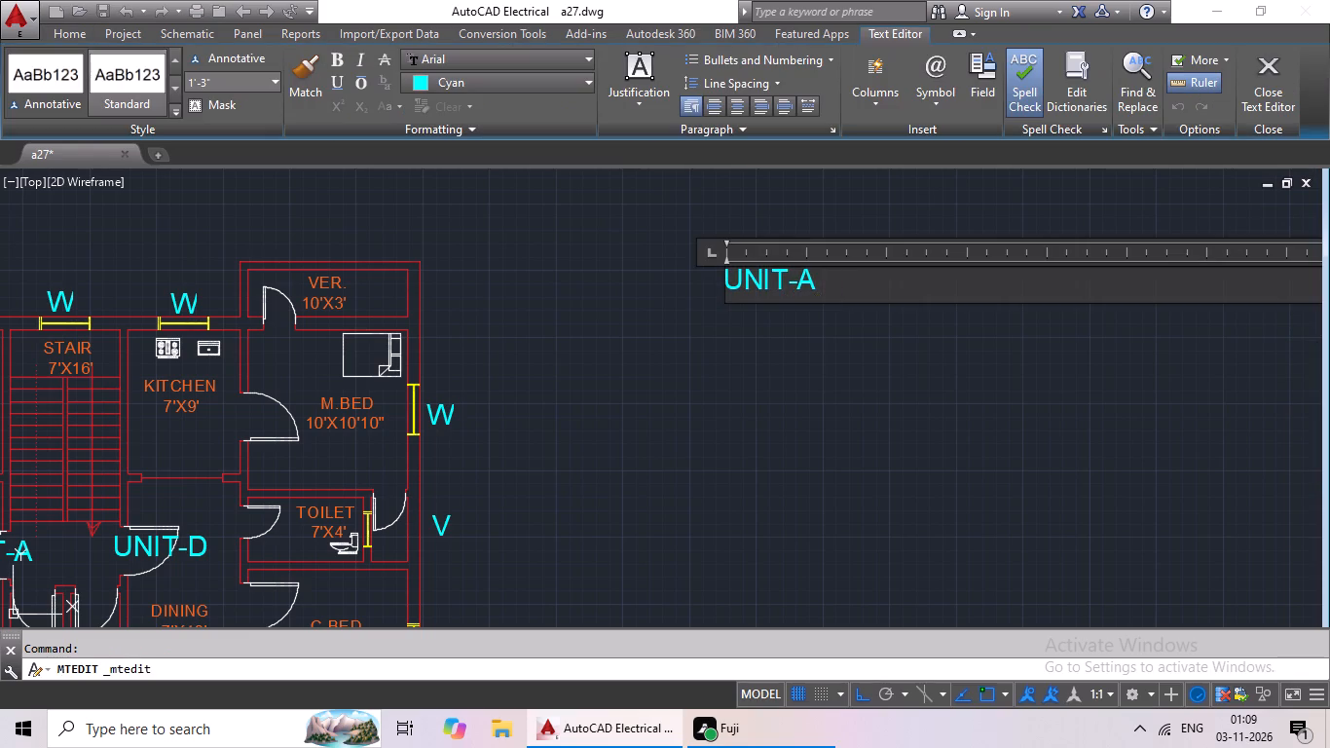
{"action": "key", "text": "BackSpace"}
{"action": "key", "text": "BackSpace"}
{"action": "key", "text": "BackSpace"}
{"action": "key", "text": "BackSpace"}
{"action": "key", "text": "BackSpace"}
{"action": "key", "text": "BackSpace"}
{"action": "key", "text": "BackSpace"}
{"action": "key", "text": "BackSpace"}
{"action": "key", "text": "BackSpace"}
{"action": "key", "text": "shift+d"}
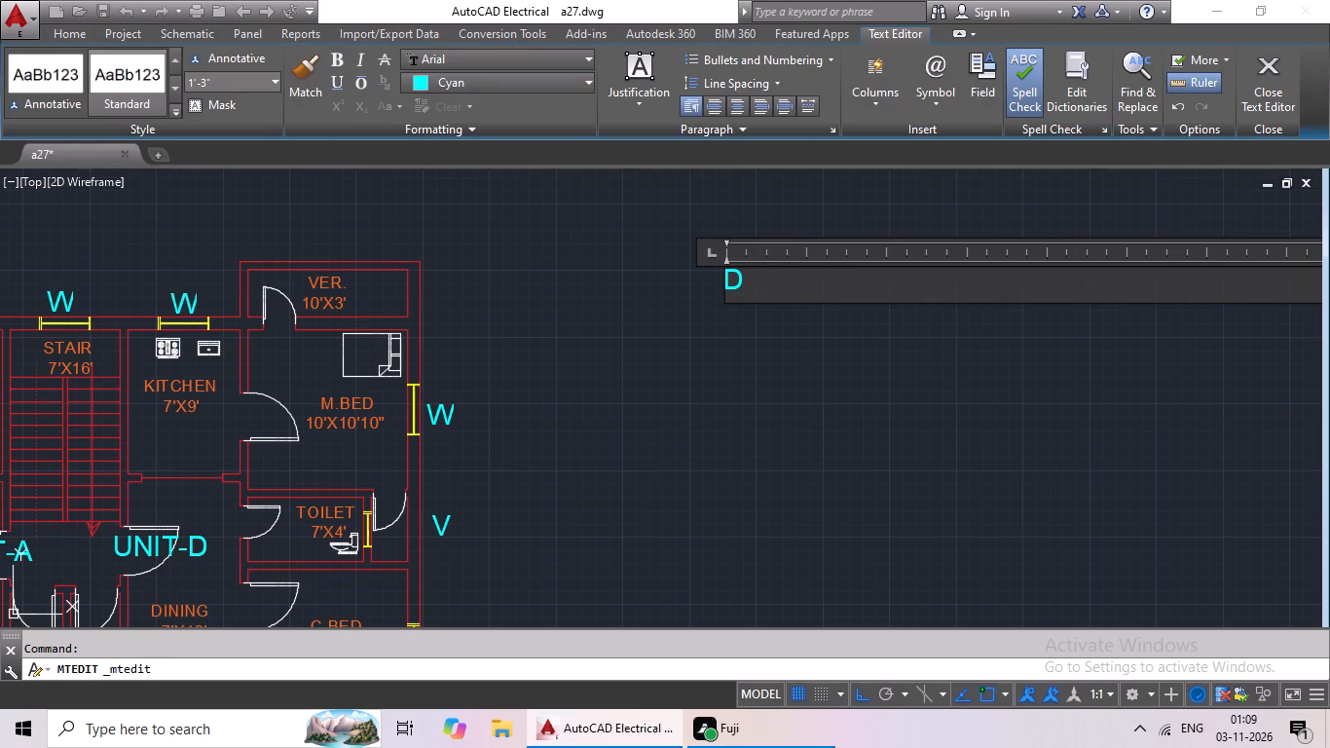
{"action": "left_click", "coordinate": [547, 355]}
Copy the spare D label onto the door between the eastern M.BED and its VER.
{"action": "scroll", "coordinate": [794, 268], "scroll_direction": "up", "scroll_amount": 3}
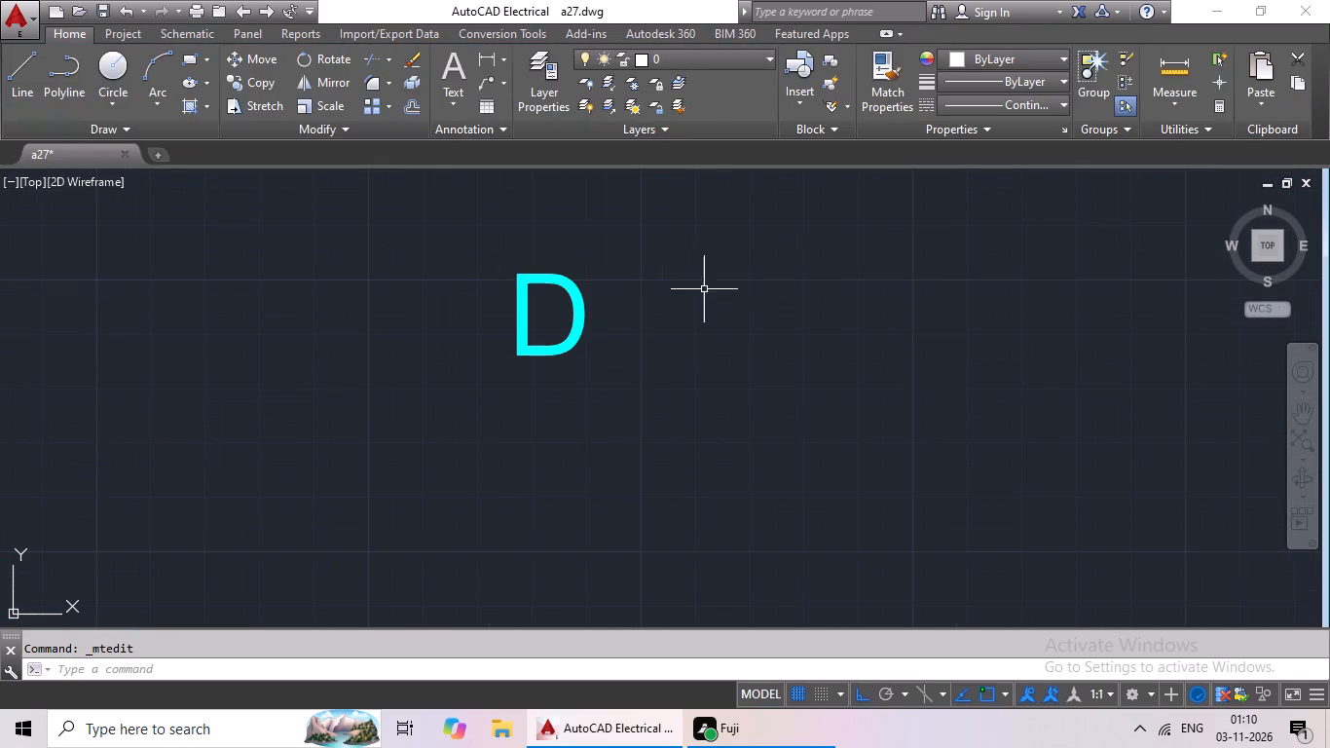
{"action": "left_click", "coordinate": [582, 301]}
{"action": "key", "text": "ctrl+c"}
{"action": "key", "text": "ctrl+v"}
{"action": "scroll", "coordinate": [569, 316], "scroll_direction": "down", "scroll_amount": 1, "text": "ctrl"}
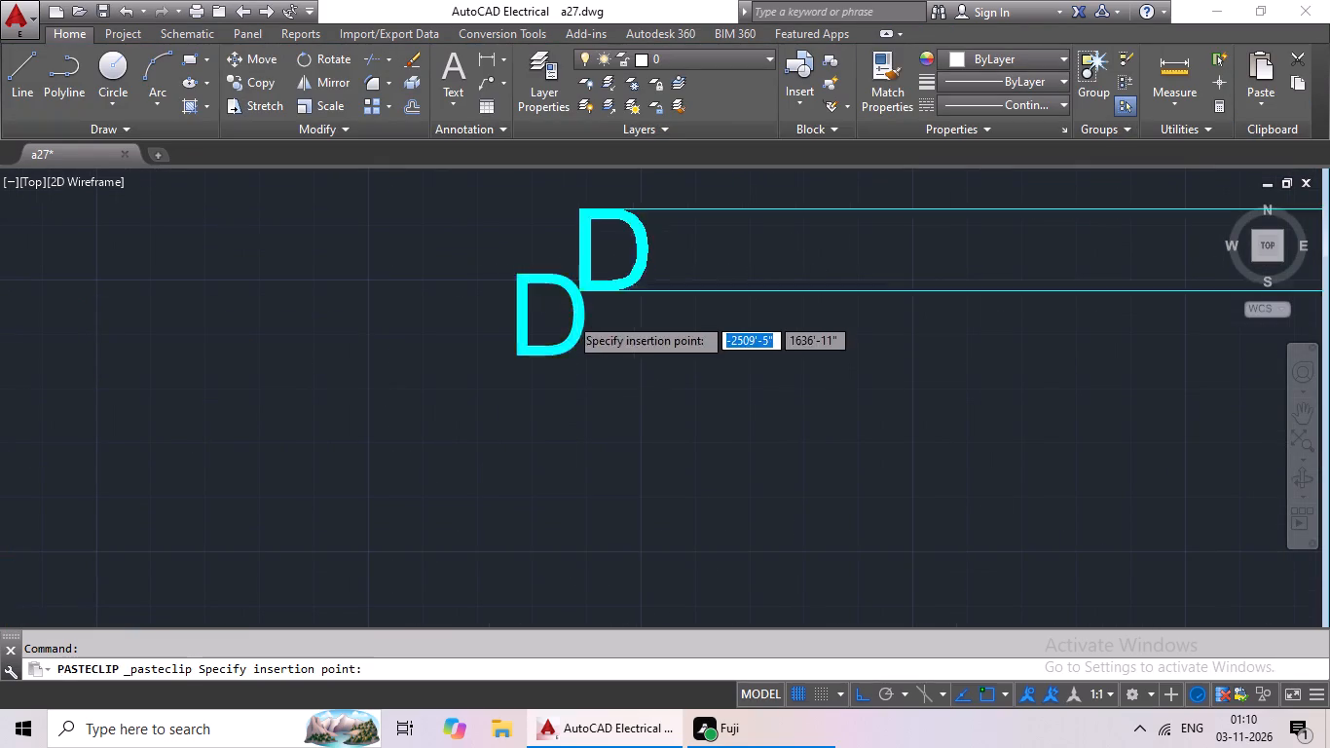
{"action": "scroll", "coordinate": [569, 316], "scroll_direction": "down", "scroll_amount": 2, "text": "ctrl"}
{"action": "middle_click_drag", "start_coordinate": [428, 375], "coordinate": [594, 325]}
{"action": "scroll", "coordinate": [269, 324], "scroll_direction": "up", "scroll_amount": 3}
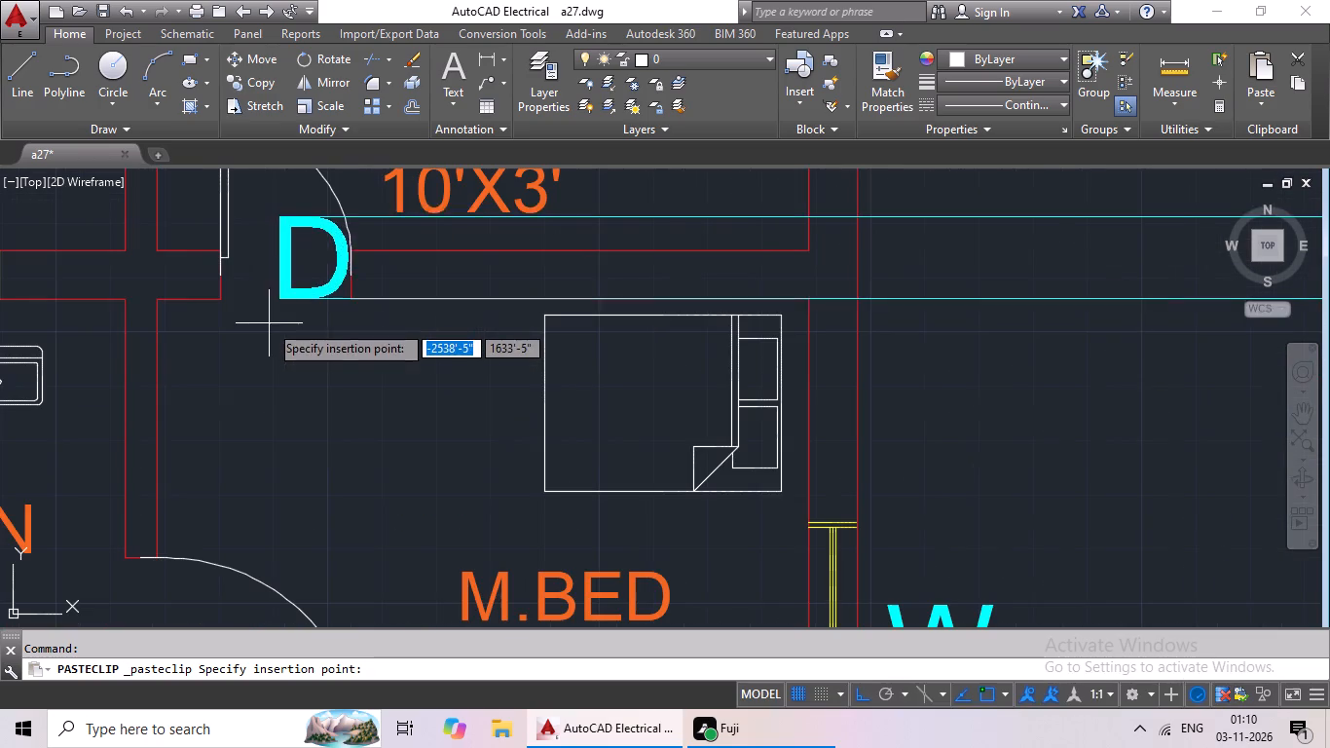
{"action": "left_click", "coordinate": [237, 310]}
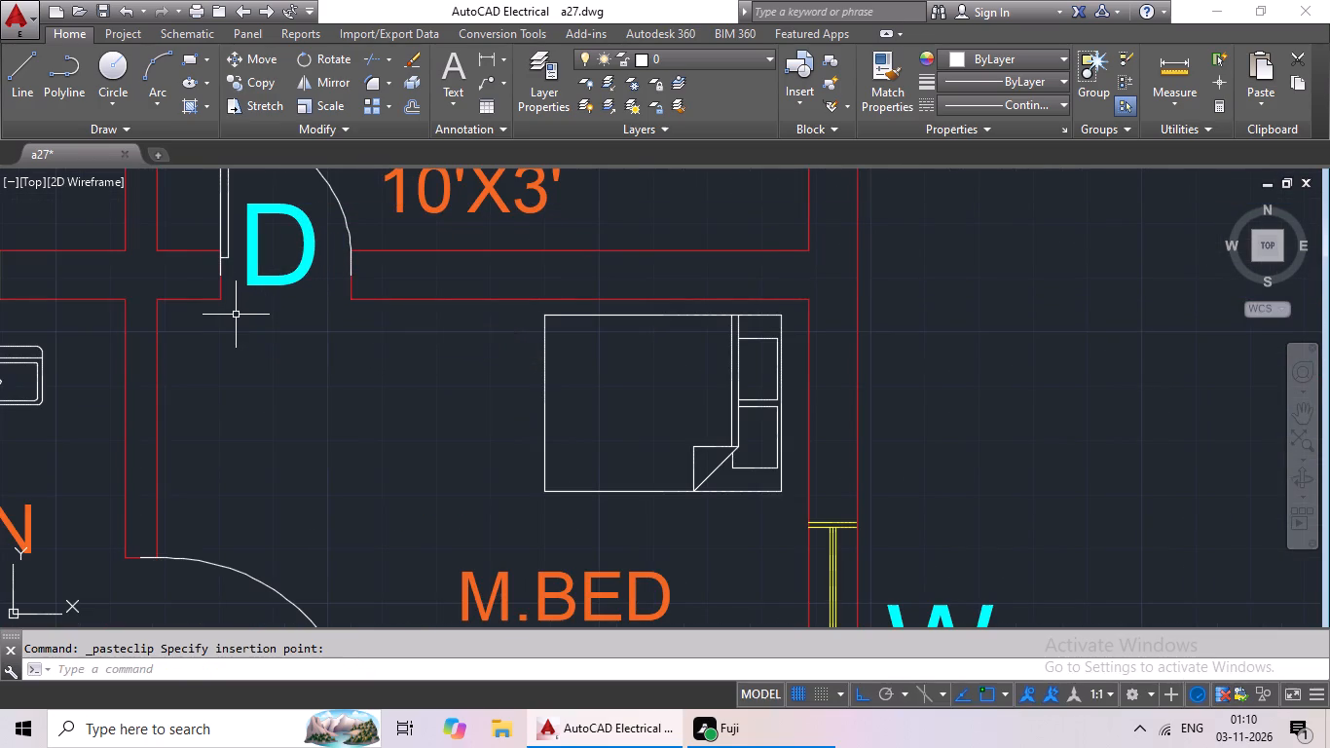
Place another D label inside the swing of the eastern M.BED's west door.
{"action": "key", "text": "ctrl+v"}
{"action": "scroll", "coordinate": [238, 322], "scroll_direction": "down", "scroll_amount": 3, "text": "ctrl"}
{"action": "middle_click_drag", "start_coordinate": [295, 359], "coordinate": [318, 320]}
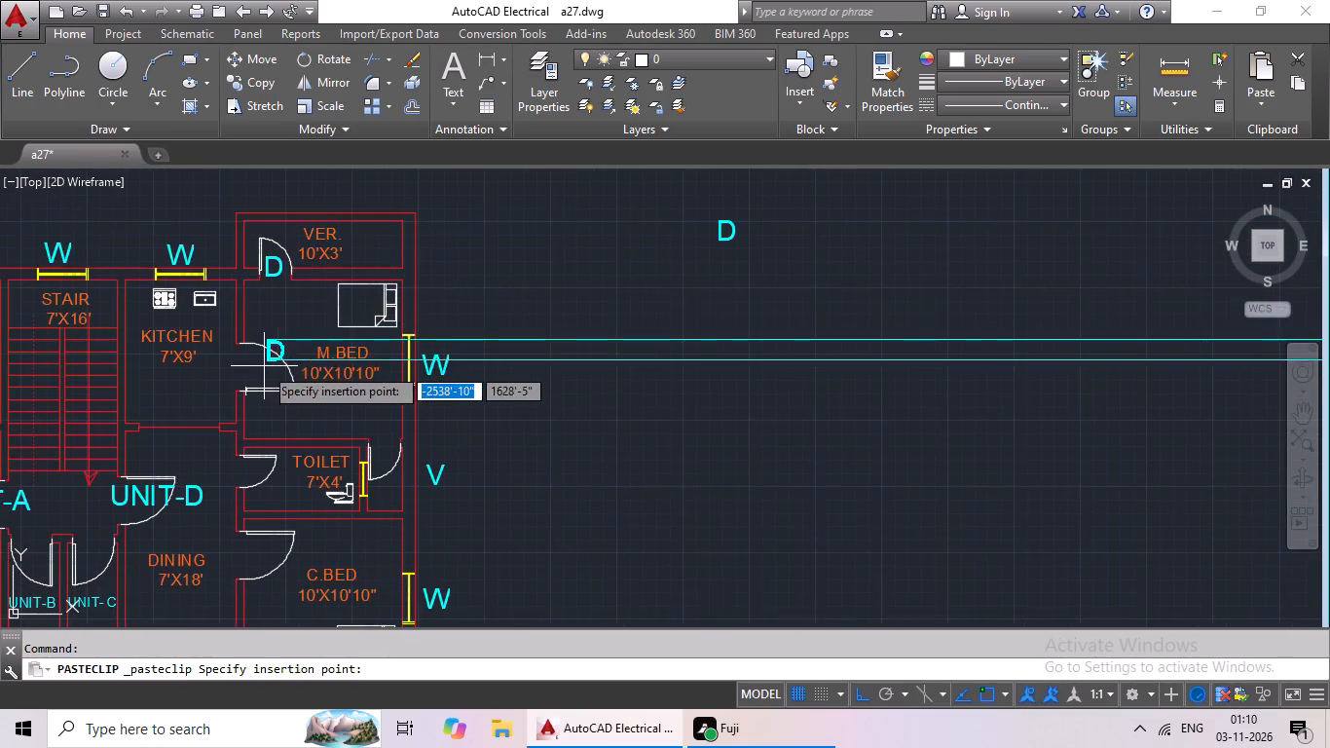
{"action": "scroll", "coordinate": [260, 371], "scroll_direction": "up", "scroll_amount": 4}
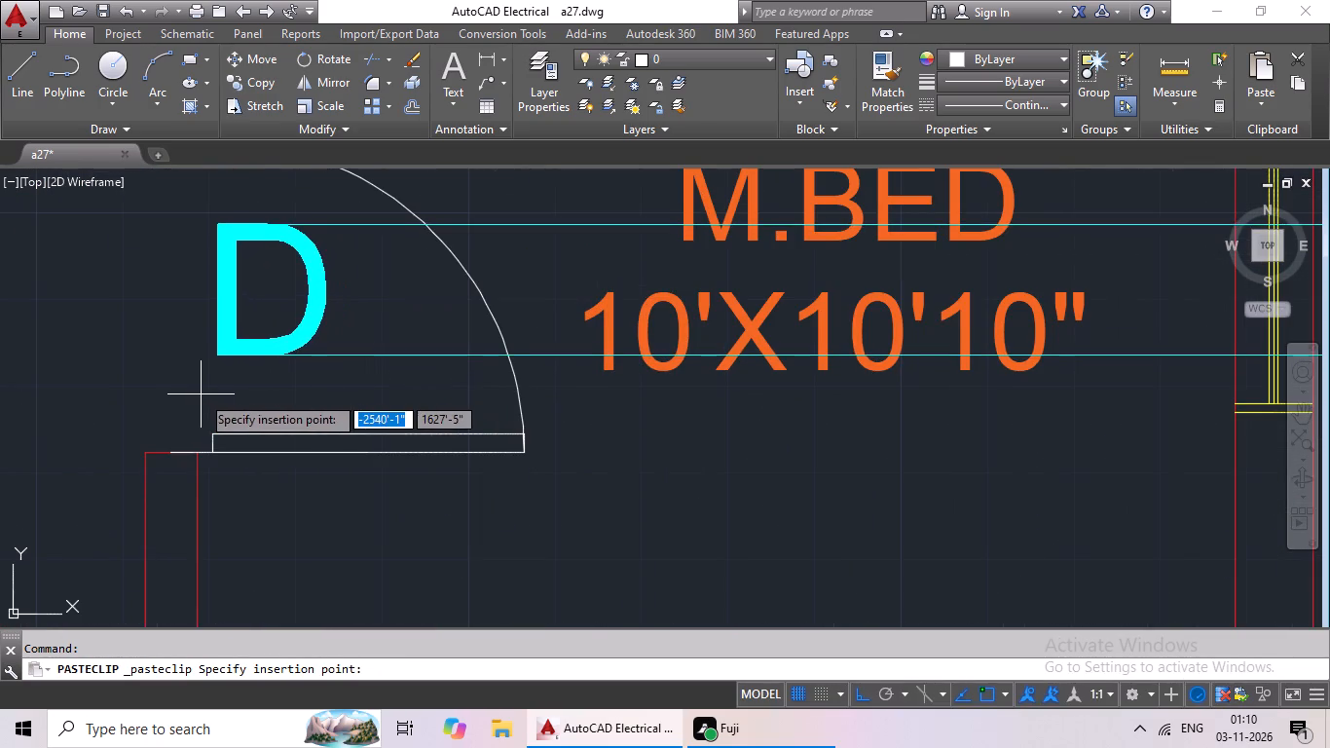
{"action": "left_click", "coordinate": [194, 393]}
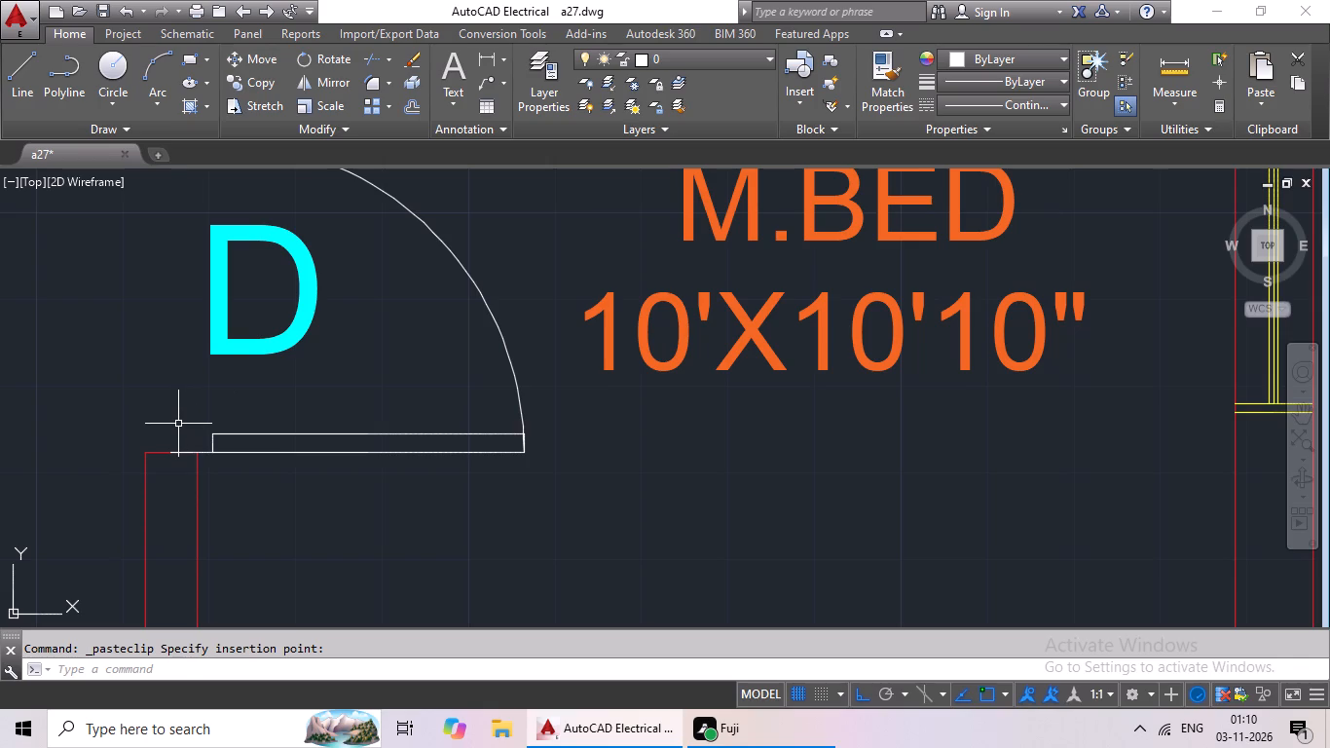
Place a D label at the west door of the eastern 7'X4' TOILET below M.BED.
{"action": "key", "text": "ctrl+v"}
{"action": "scroll", "coordinate": [193, 422], "scroll_direction": "down", "scroll_amount": 4, "text": "ctrl"}
{"action": "middle_click_drag", "start_coordinate": [207, 448], "coordinate": [284, 318]}
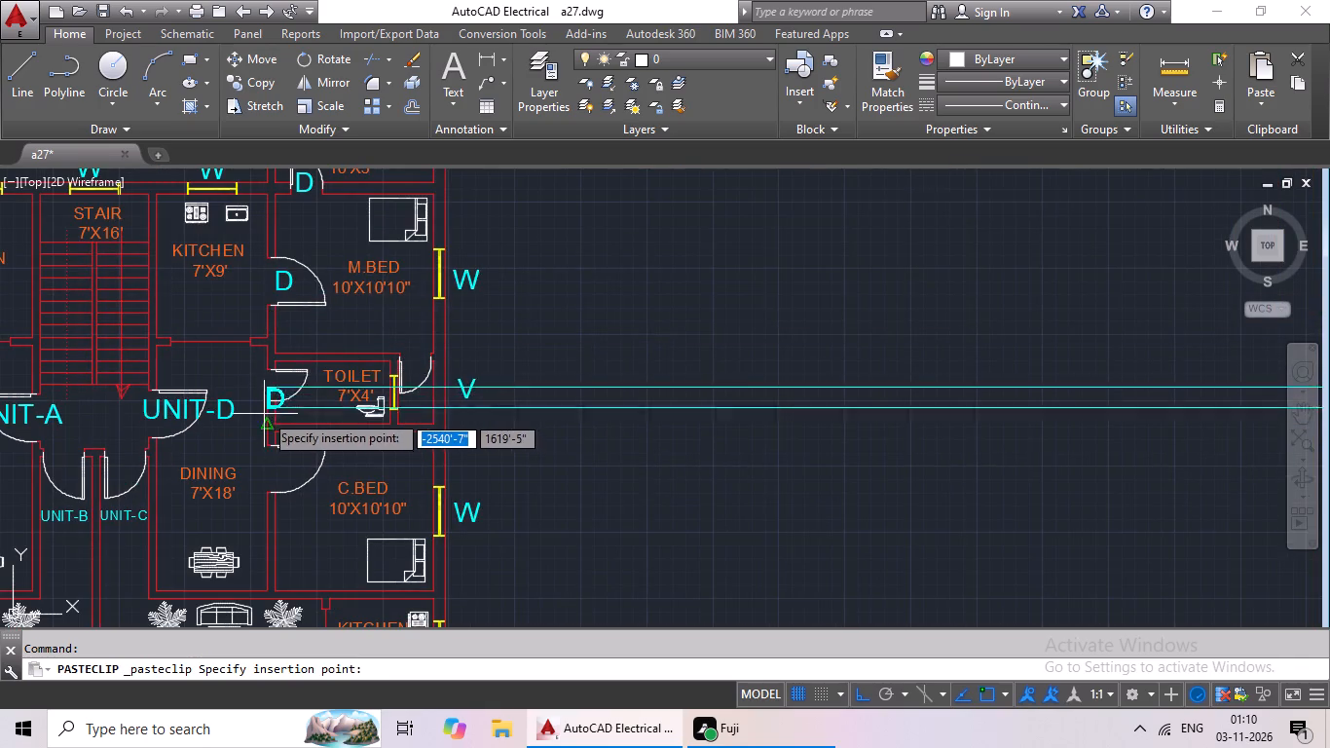
{"action": "scroll", "coordinate": [265, 406], "scroll_direction": "up", "scroll_amount": 5}
{"action": "left_click", "coordinate": [299, 387]}
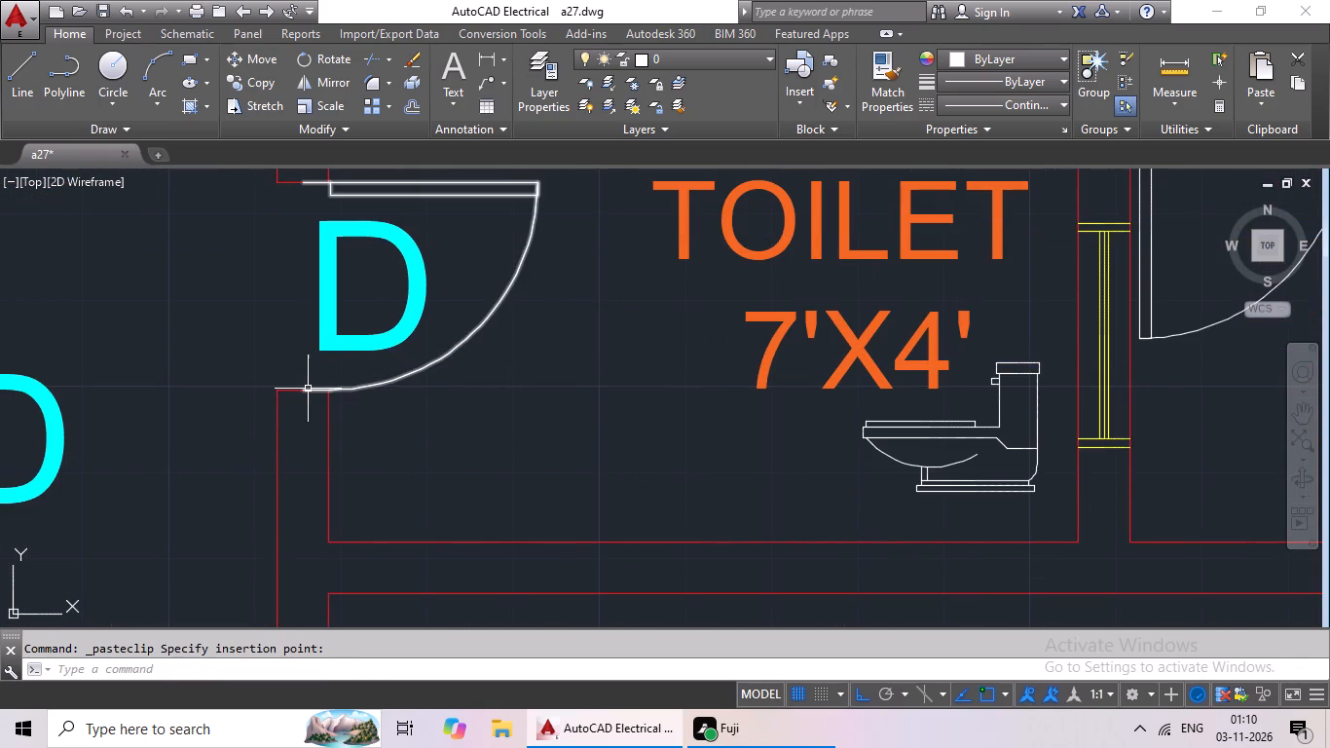
Place a D label on the door just east of the same TOILET's ventilator.
{"action": "key", "text": "ctrl+v"}
{"action": "scroll", "coordinate": [542, 445], "scroll_direction": "down", "scroll_amount": 2, "text": "ctrl"}
{"action": "middle_click_drag", "start_coordinate": [481, 464], "coordinate": [359, 467]}
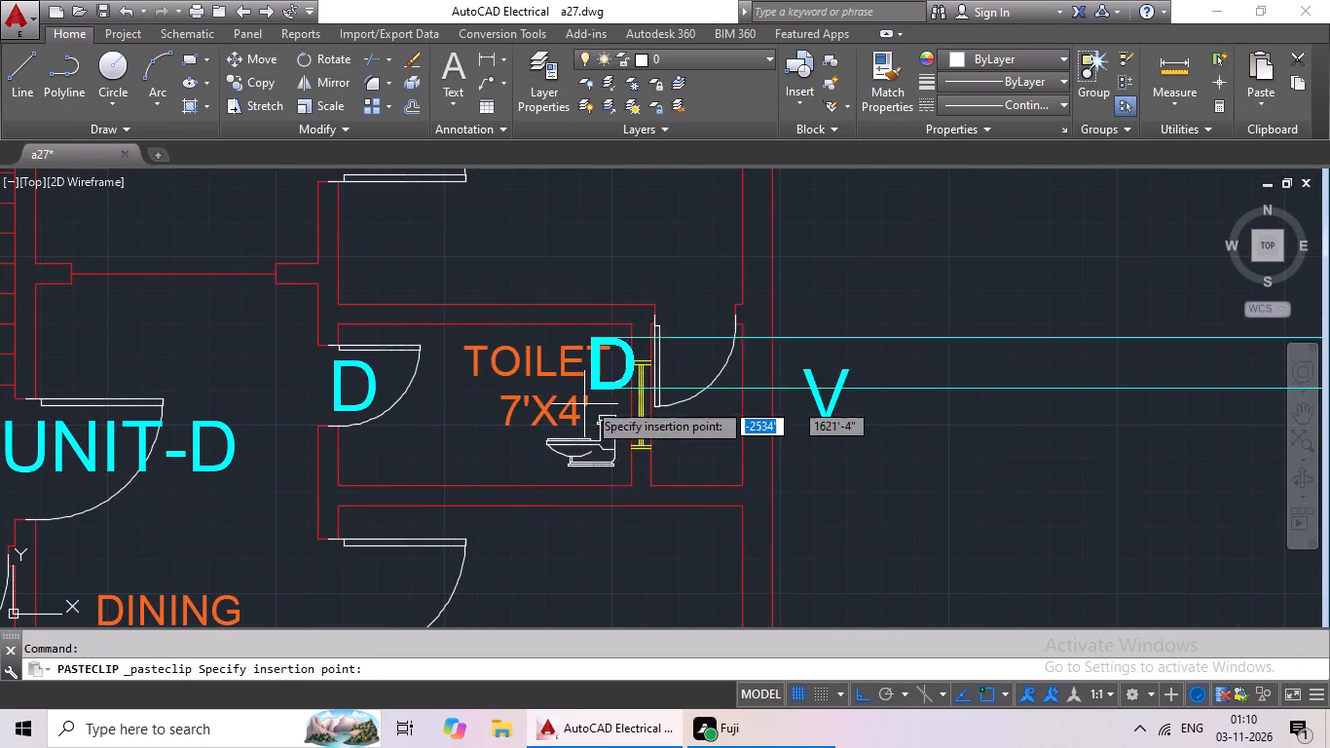
{"action": "scroll", "coordinate": [670, 383], "scroll_direction": "up", "scroll_amount": 2}
{"action": "left_click", "coordinate": [663, 383]}
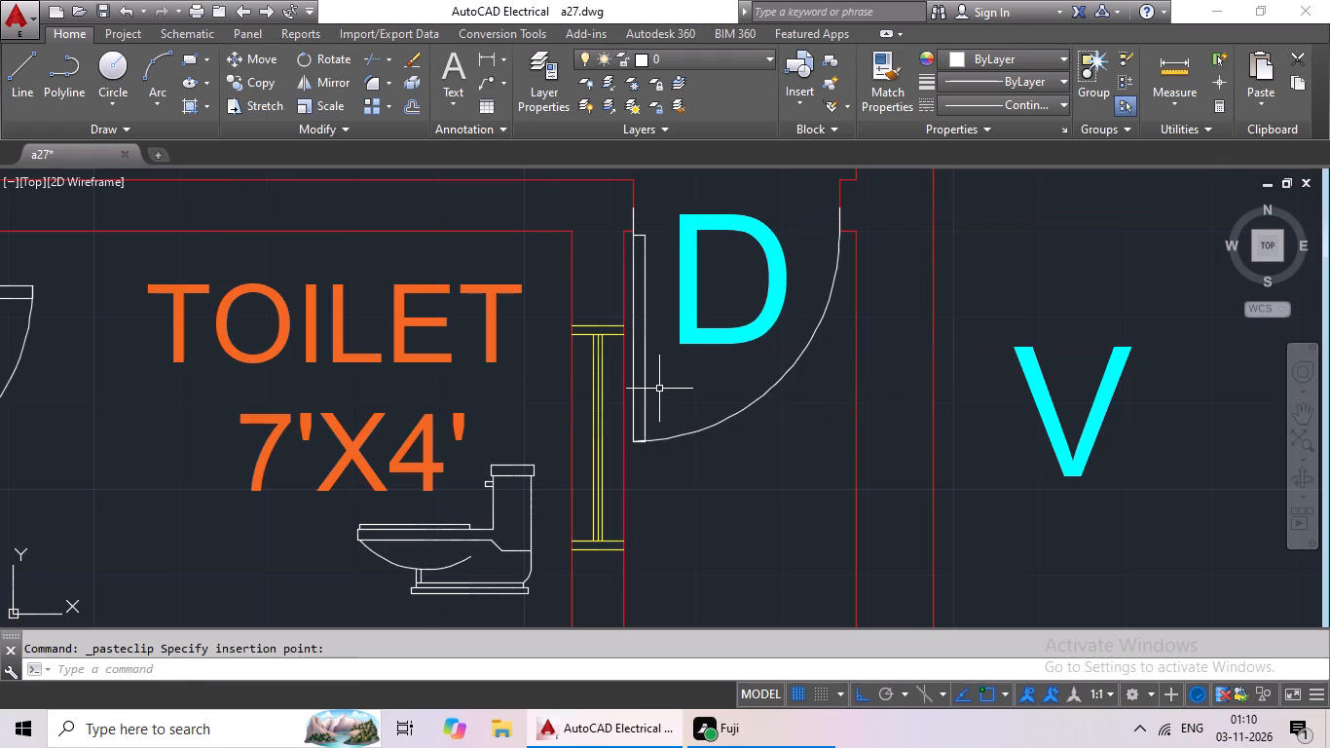
Place a D label inside the swing of the eastern C.BED's door.
{"action": "key", "text": "ctrl+v"}
{"action": "scroll", "coordinate": [659, 389], "scroll_direction": "down", "scroll_amount": 2, "text": "ctrl"}
{"action": "middle_click_drag", "start_coordinate": [636, 431], "coordinate": [662, 296]}
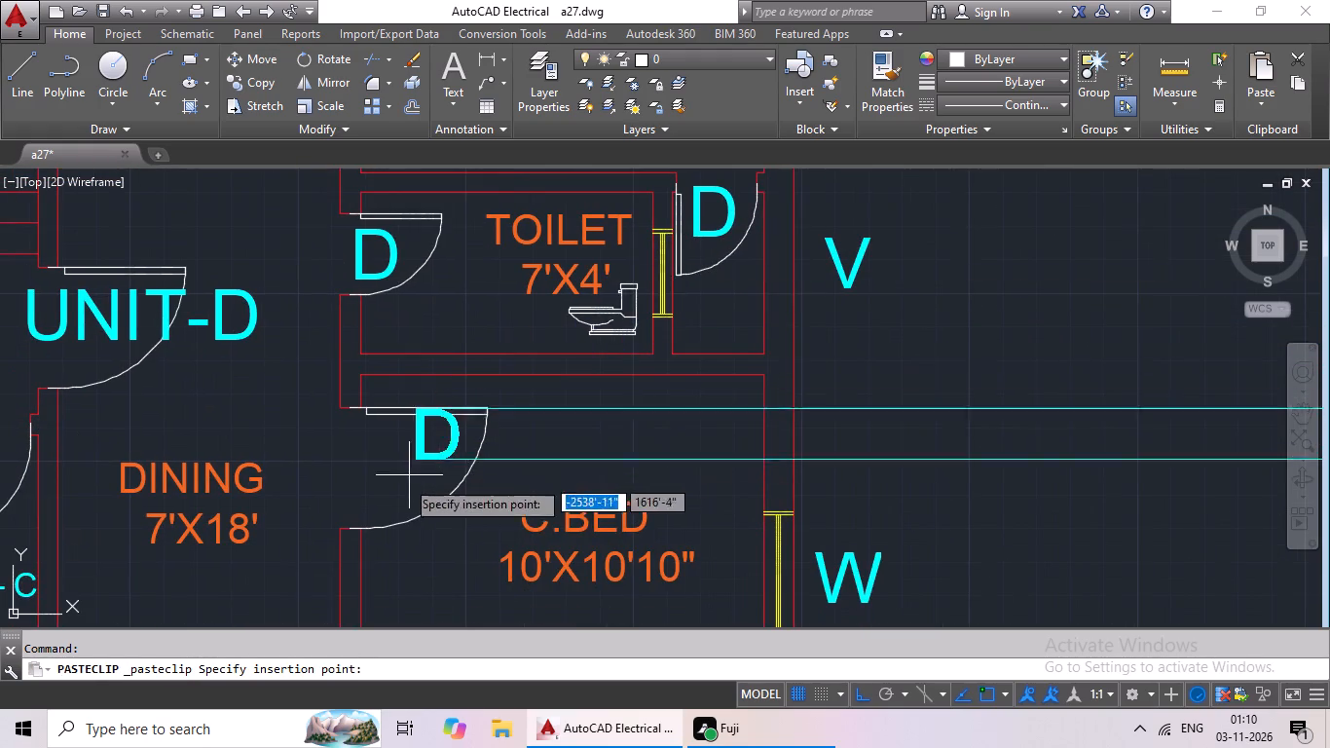
{"action": "left_click", "coordinate": [371, 498]}
Place a D label inside the swing of the east central door above UNIT- C.
{"action": "key", "text": "ctrl+v"}
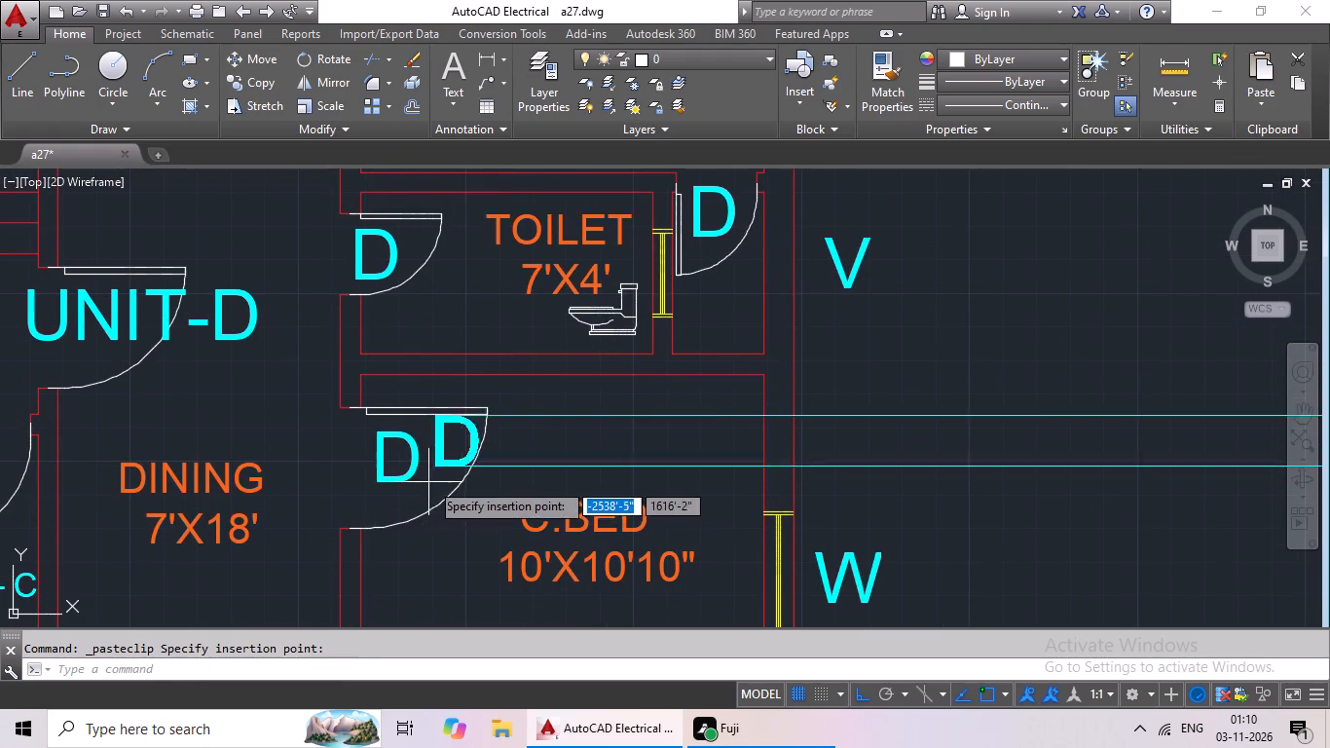
{"action": "scroll", "coordinate": [442, 478], "scroll_direction": "down", "scroll_amount": 3, "text": "ctrl"}
{"action": "middle_click_drag", "start_coordinate": [347, 491], "coordinate": [462, 444]}
{"action": "scroll", "coordinate": [432, 435], "scroll_direction": "up", "scroll_amount": 5}
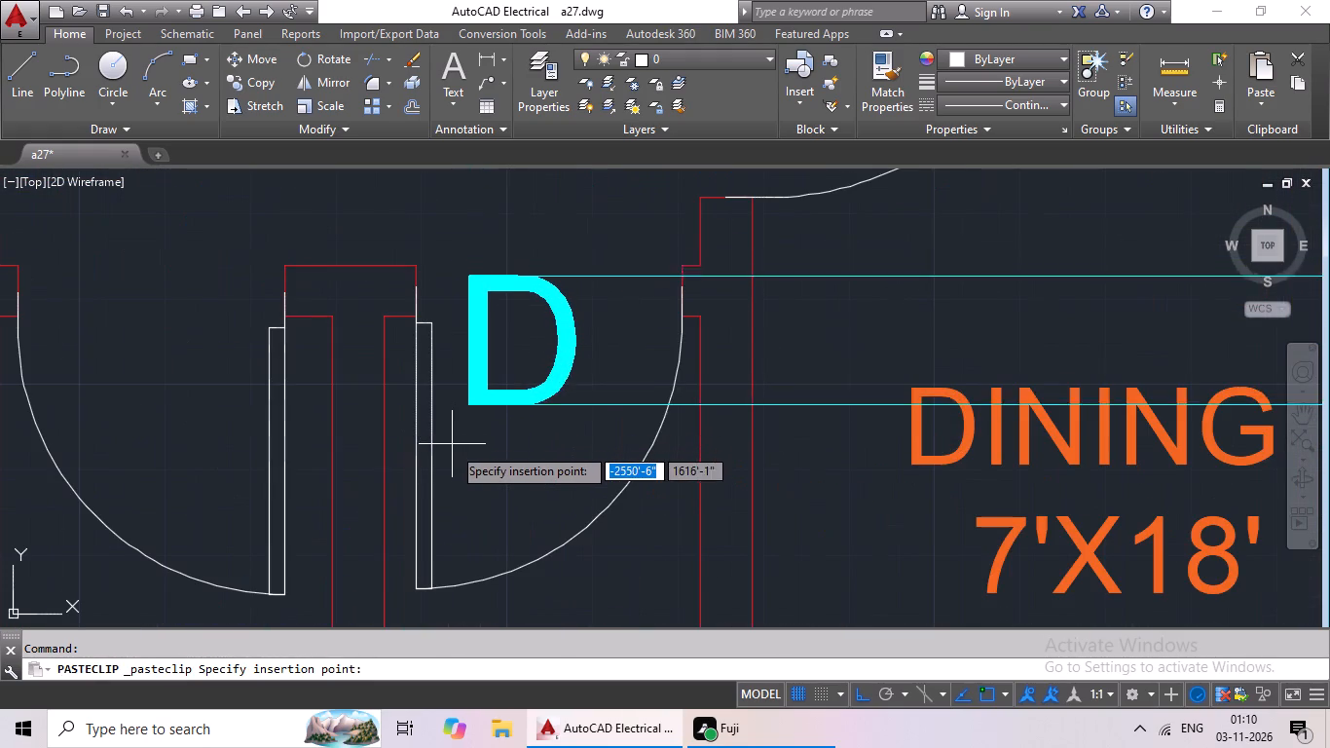
{"action": "left_click", "coordinate": [478, 467]}
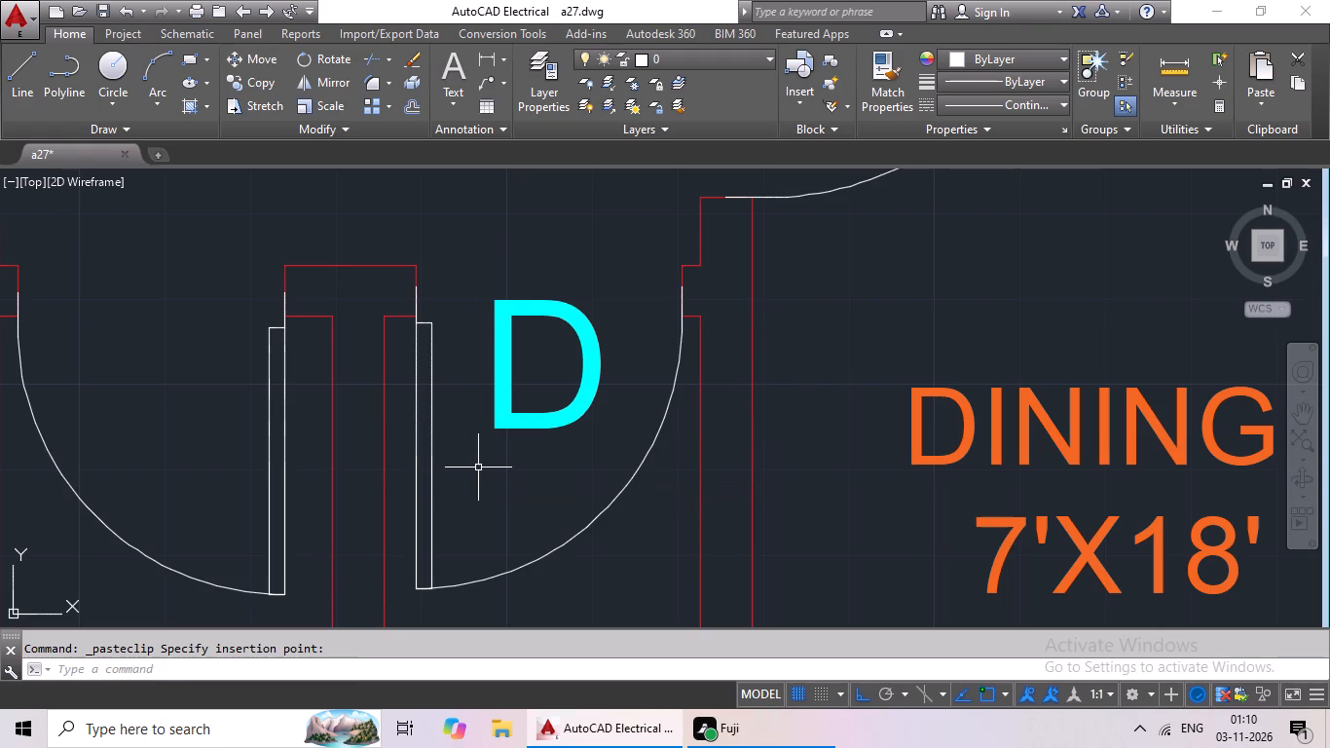
Place a D label inside the swing of the central door above UNIT-B.
{"action": "key", "text": "ctrl+v"}
{"action": "scroll", "coordinate": [509, 473], "scroll_direction": "down", "scroll_amount": 2, "text": "ctrl"}
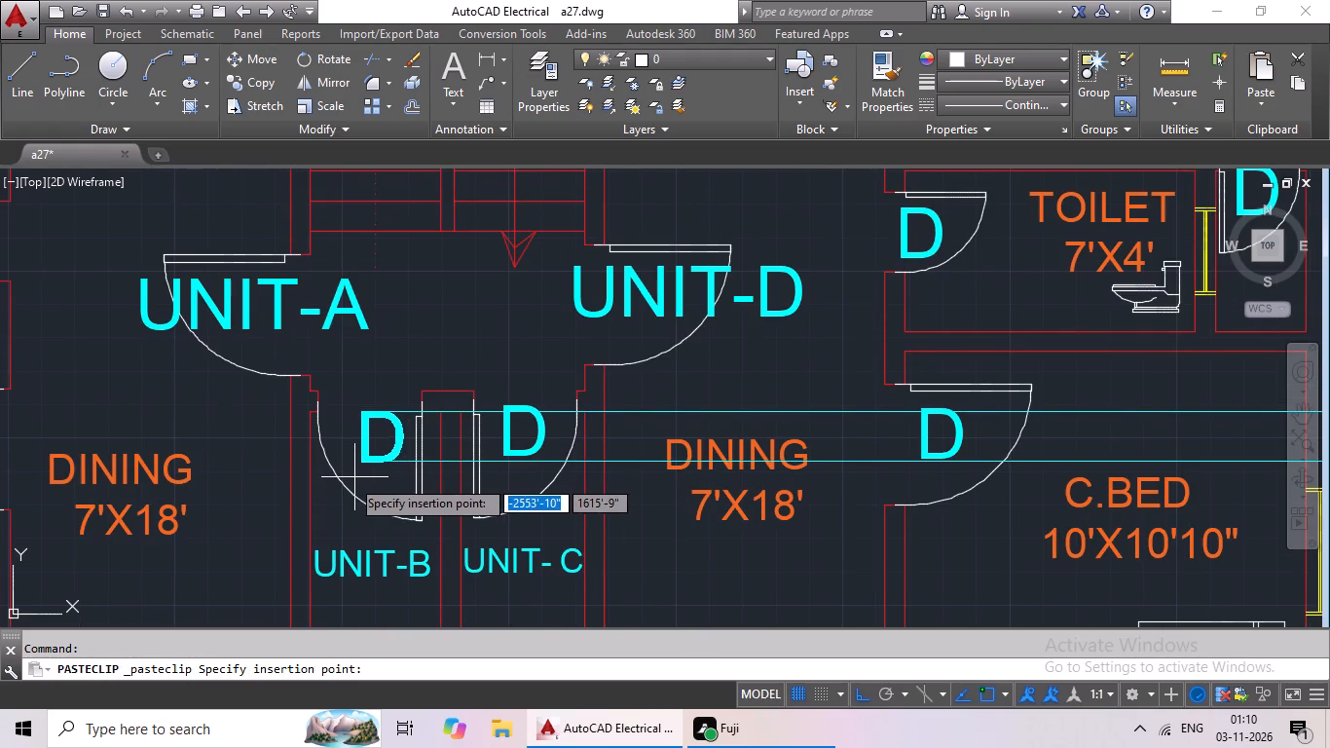
{"action": "left_click", "coordinate": [348, 478]}
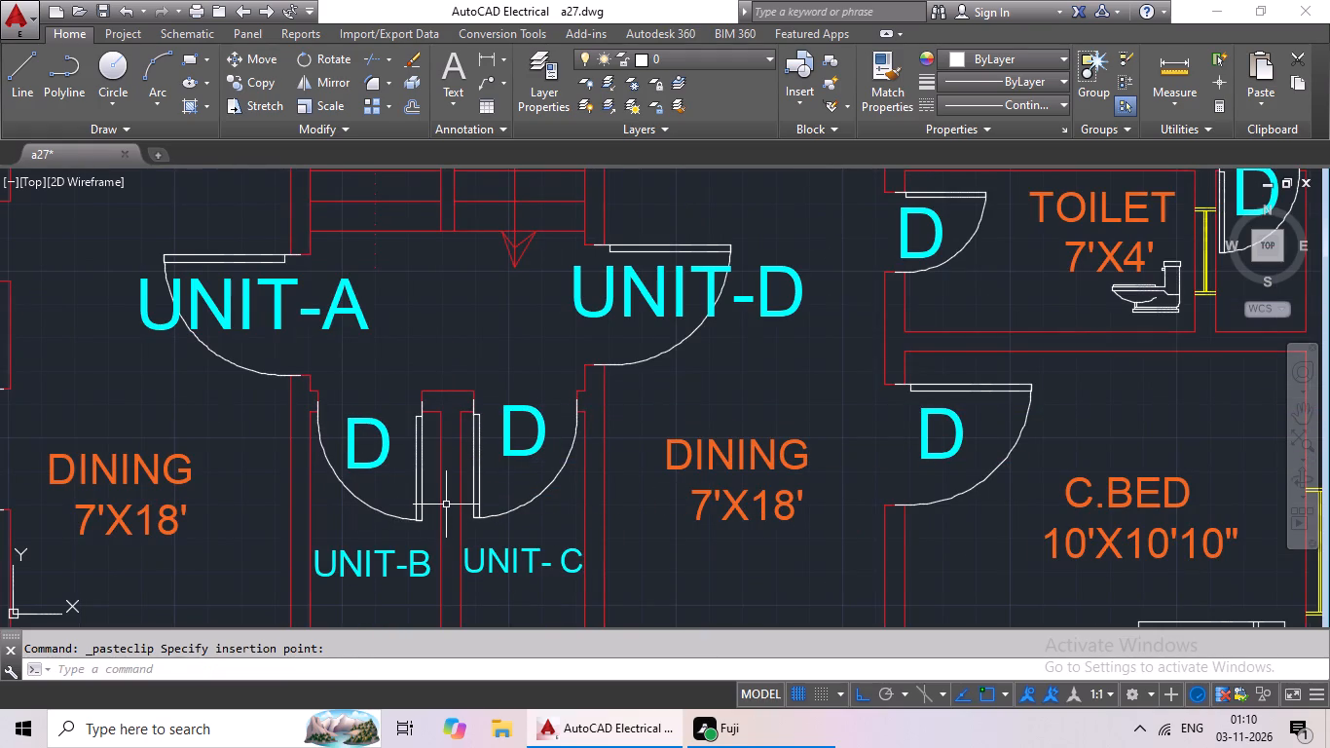
Place a D label inside the swing of the western 10'X10'10" C.BED's door beside DINING.
{"action": "key", "text": "ctrl+v"}
{"action": "scroll", "coordinate": [404, 488], "scroll_direction": "down", "scroll_amount": 1, "text": "ctrl"}
{"action": "middle_click_drag", "start_coordinate": [315, 484], "coordinate": [478, 456]}
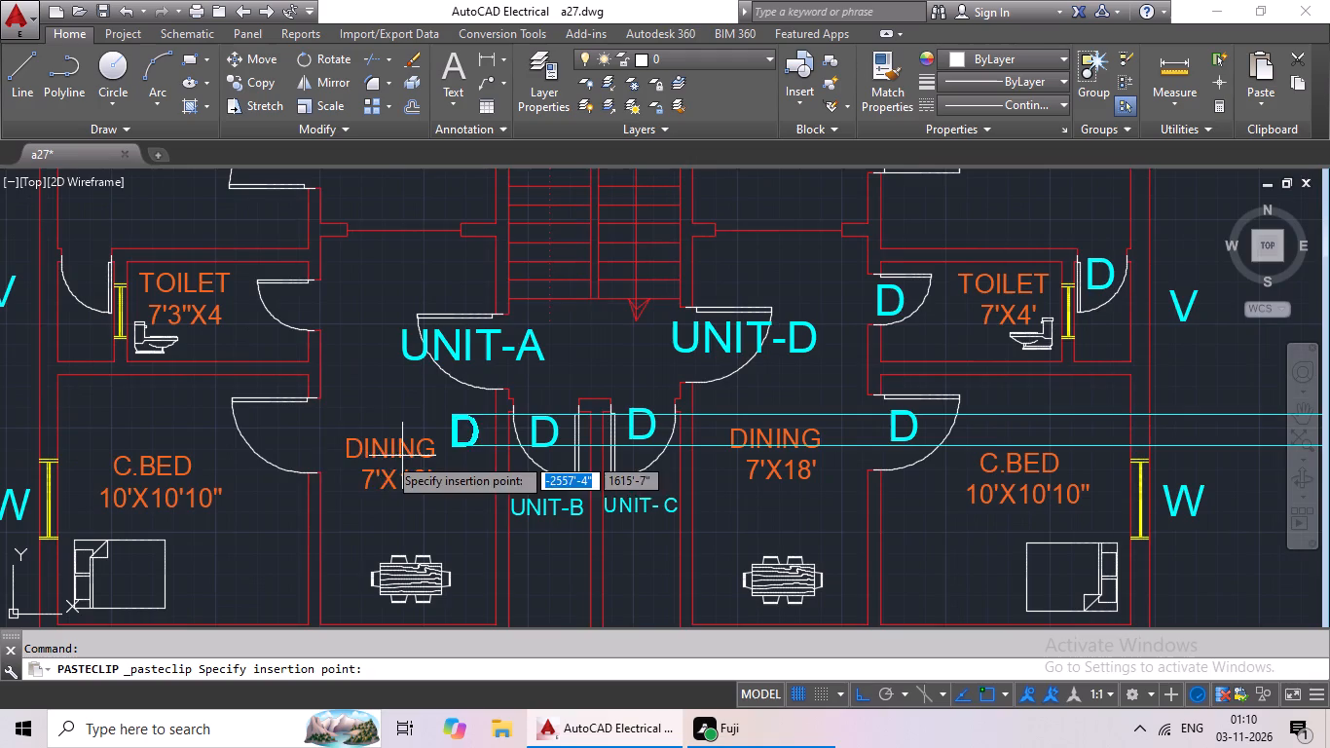
{"action": "scroll", "coordinate": [292, 456], "scroll_direction": "up", "scroll_amount": 2}
{"action": "left_click", "coordinate": [249, 458]}
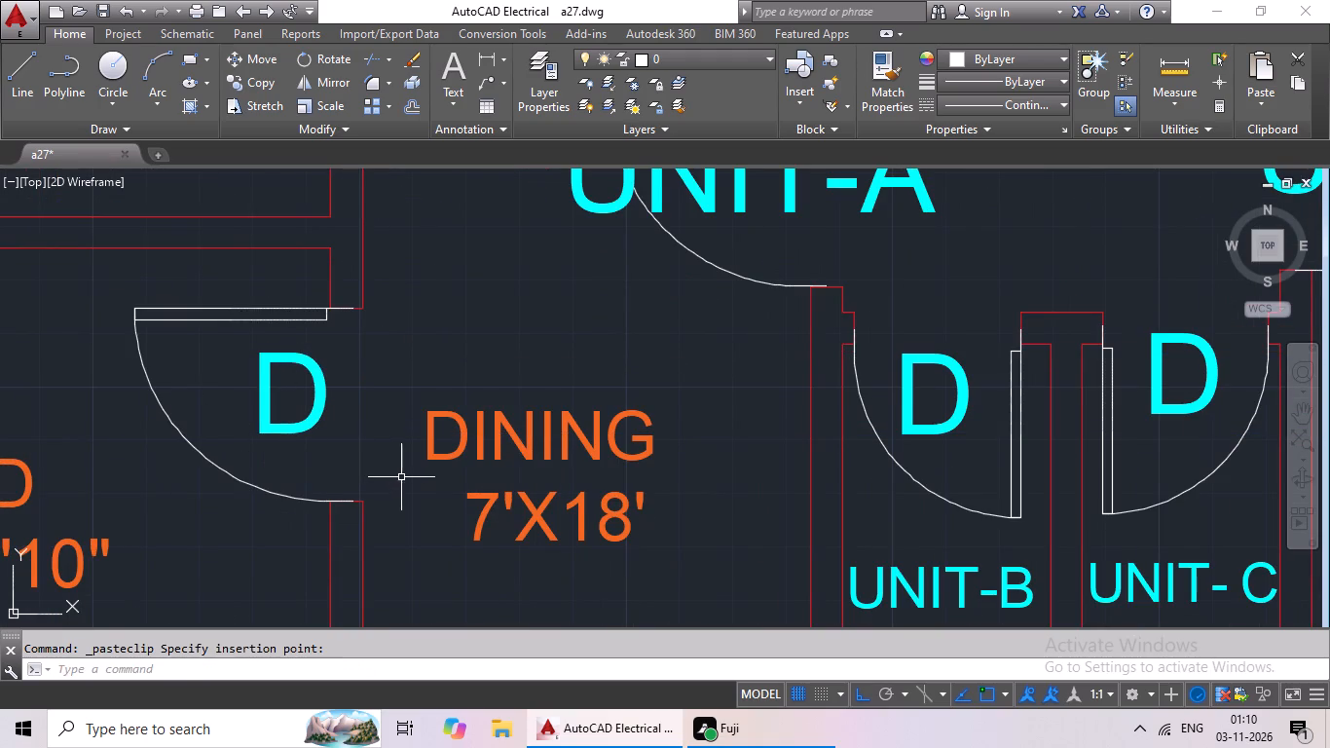
Place a D label at the east door of the western 7'3"X4 TOILET.
{"action": "key", "text": "ctrl+v"}
{"action": "scroll", "coordinate": [407, 471], "scroll_direction": "down", "scroll_amount": 3, "text": "ctrl"}
{"action": "scroll", "coordinate": [372, 392], "scroll_direction": "up", "scroll_amount": 4}
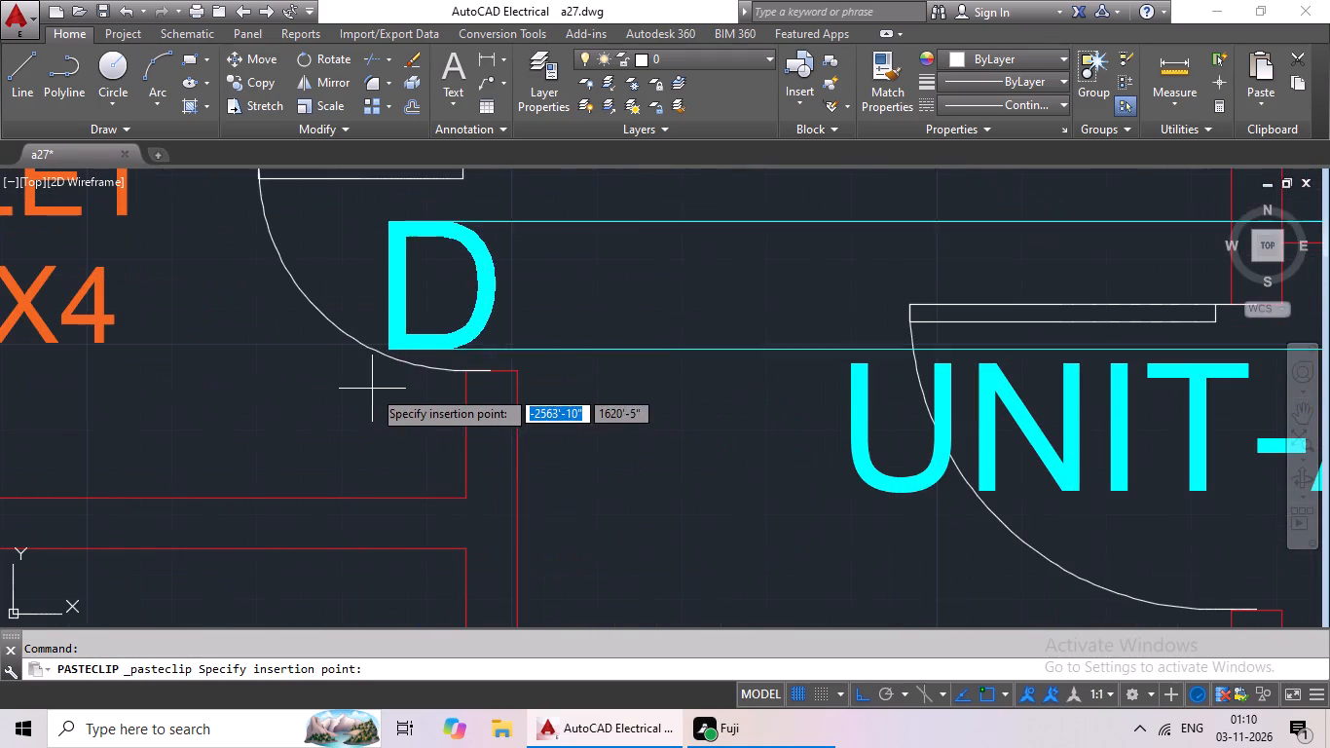
{"action": "left_click", "coordinate": [339, 358]}
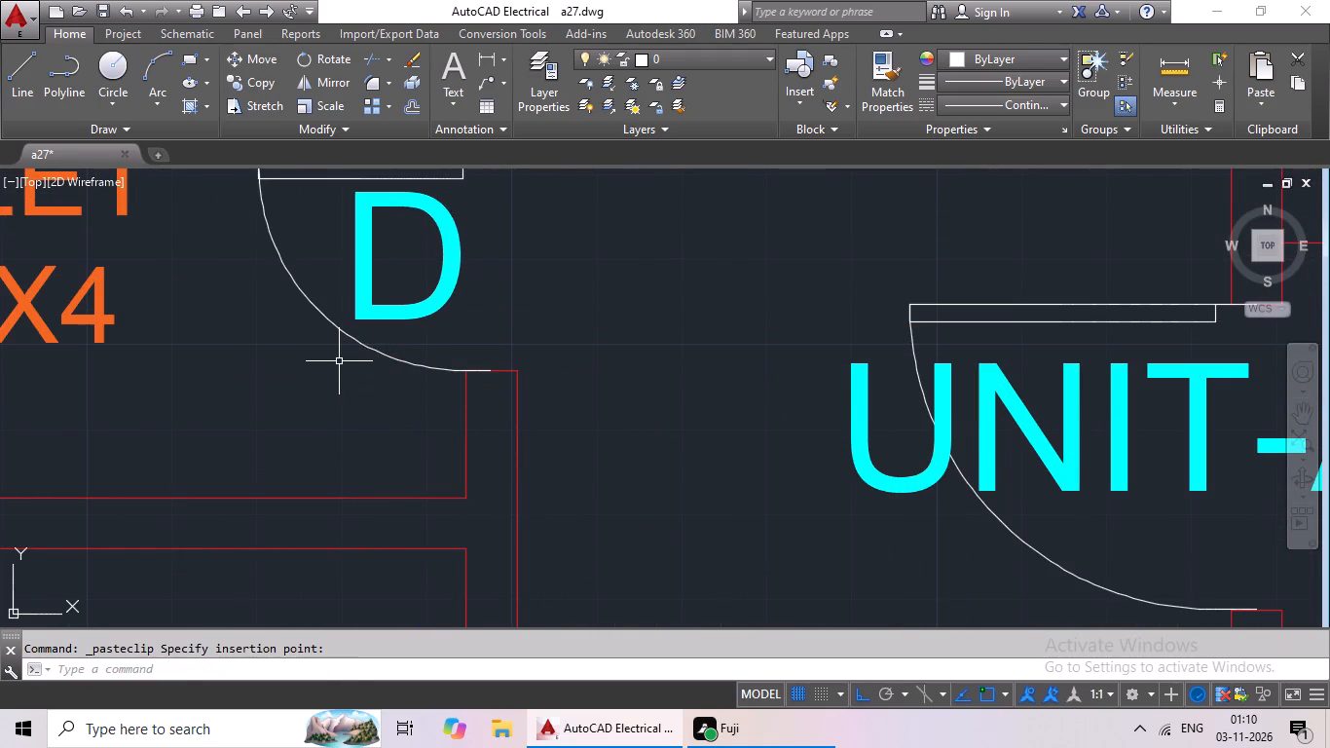
Place a D label inside the swing of the western 10'X10'10" M.BED's door beside the KITCHEN.
{"action": "key", "text": "ctrl+v"}
{"action": "scroll", "coordinate": [447, 381], "scroll_direction": "down", "scroll_amount": 3, "text": "ctrl"}
{"action": "middle_click_drag", "start_coordinate": [455, 377], "coordinate": [427, 491]}
{"action": "middle_click_drag", "start_coordinate": [361, 263], "coordinate": [361, 270]}
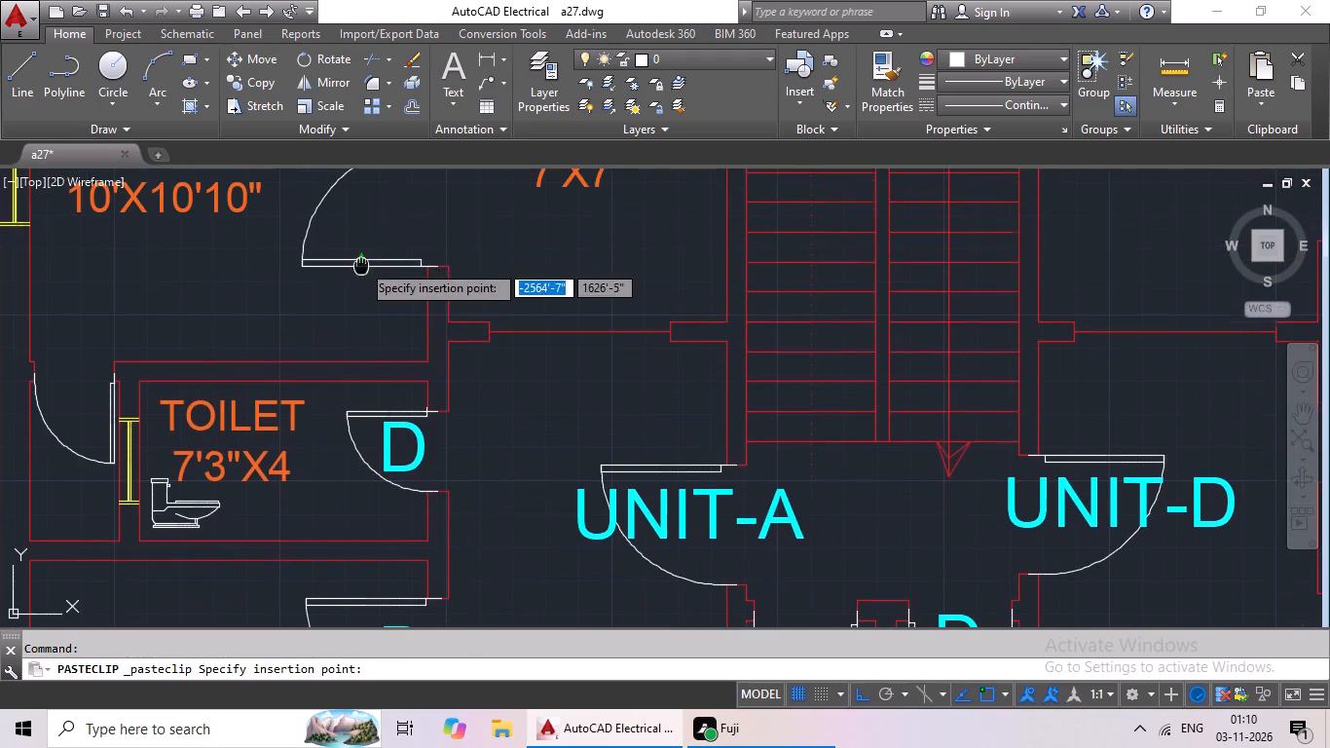
{"action": "middle_click_drag", "start_coordinate": [361, 270], "coordinate": [345, 399]}
{"action": "left_click", "coordinate": [350, 376]}
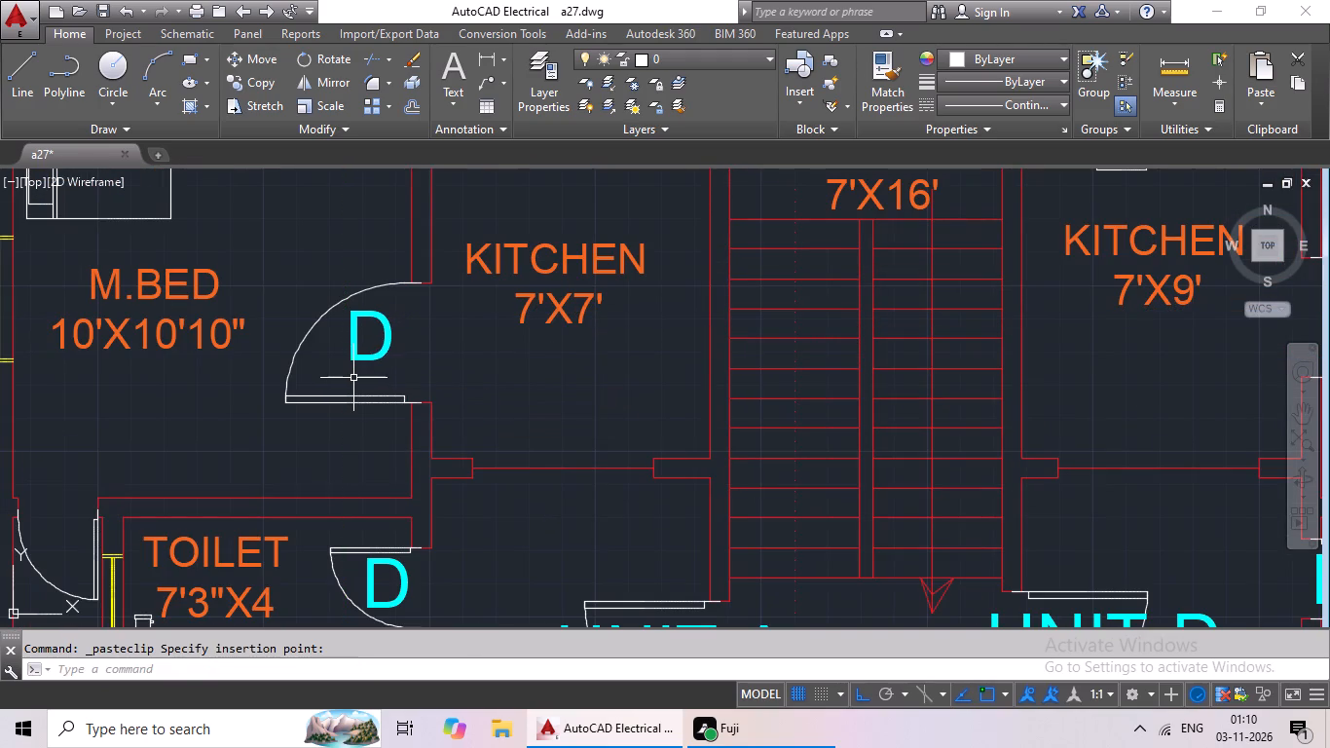
Place a D label on the door just west of the 7'3"X4 TOILET's ventilator.
{"action": "key", "text": "ctrl+v"}
{"action": "scroll", "coordinate": [412, 391], "scroll_direction": "down", "scroll_amount": 3, "text": "ctrl"}
{"action": "scroll", "coordinate": [308, 434], "scroll_direction": "up", "scroll_amount": 5}
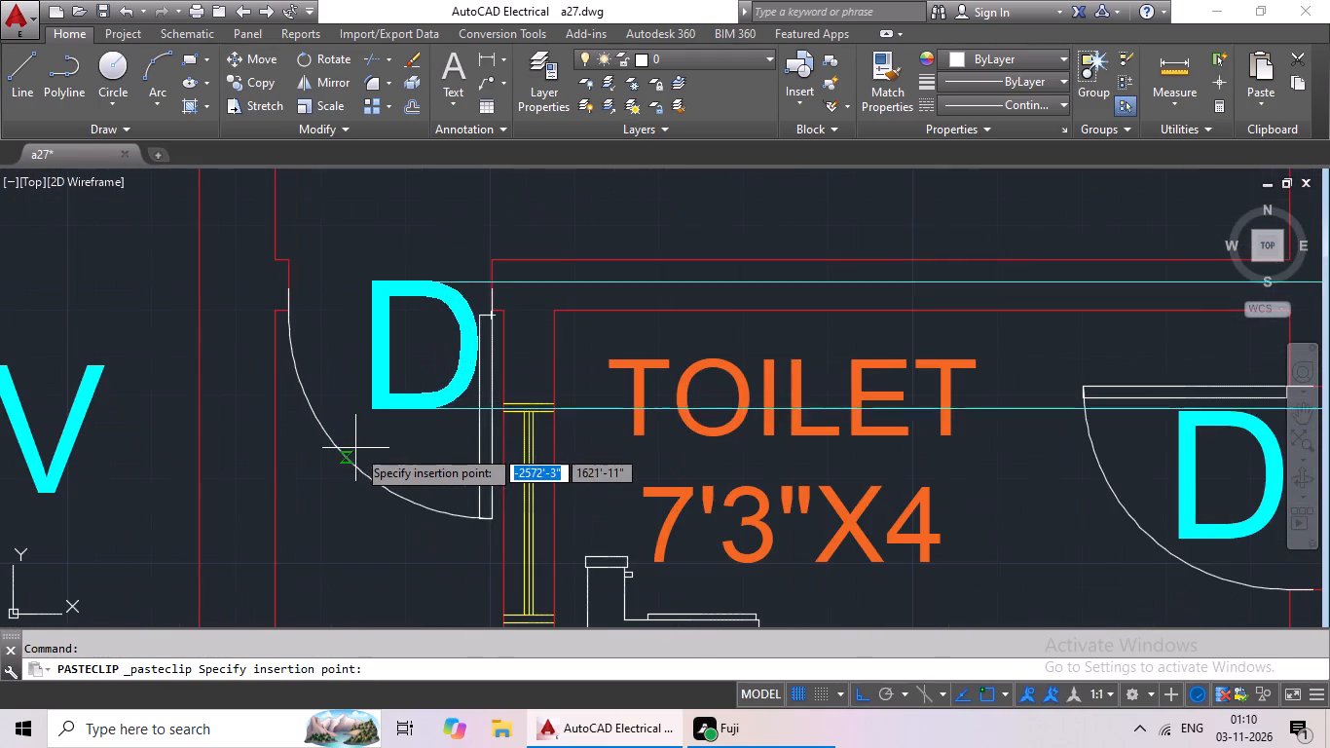
{"action": "left_click", "coordinate": [331, 454]}
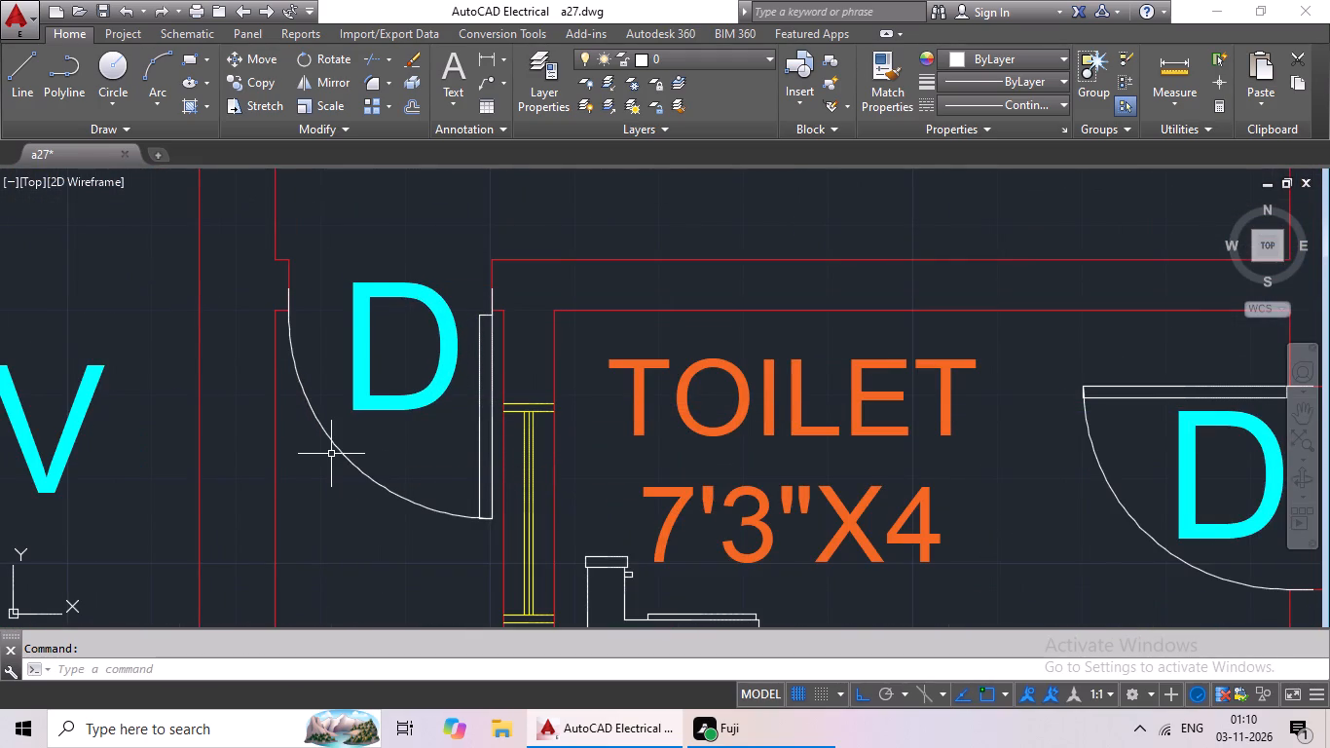
Place a D label at the door between the western M.BED and its 10'X3' VER.
{"action": "key", "text": "ctrl+v"}
{"action": "scroll", "coordinate": [360, 452], "scroll_direction": "down", "scroll_amount": 3, "text": "ctrl"}
{"action": "middle_click_drag", "start_coordinate": [420, 438], "coordinate": [400, 519]}
{"action": "middle_click_drag", "start_coordinate": [450, 318], "coordinate": [429, 469]}
{"action": "scroll", "coordinate": [486, 394], "scroll_direction": "up", "scroll_amount": 3}
{"action": "left_click", "coordinate": [488, 371]}
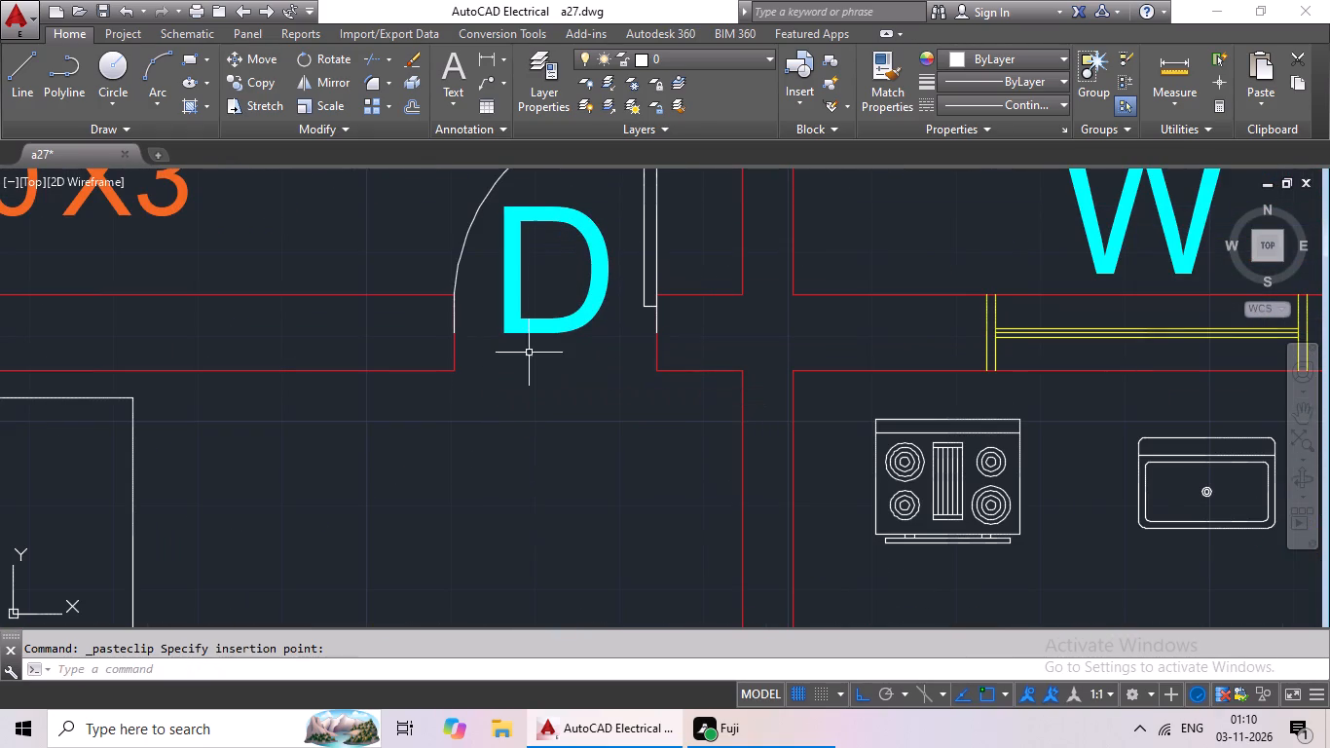
Place a D label at the door between the western 7'X4' TOILET and LIVING/DINING.
{"action": "key", "text": "ctrl+v"}
{"action": "scroll", "coordinate": [480, 392], "scroll_direction": "down", "scroll_amount": 4, "text": "ctrl"}
{"action": "middle_click_drag", "start_coordinate": [560, 434], "coordinate": [508, 341]}
{"action": "scroll", "coordinate": [610, 432], "scroll_direction": "down", "scroll_amount": 1}
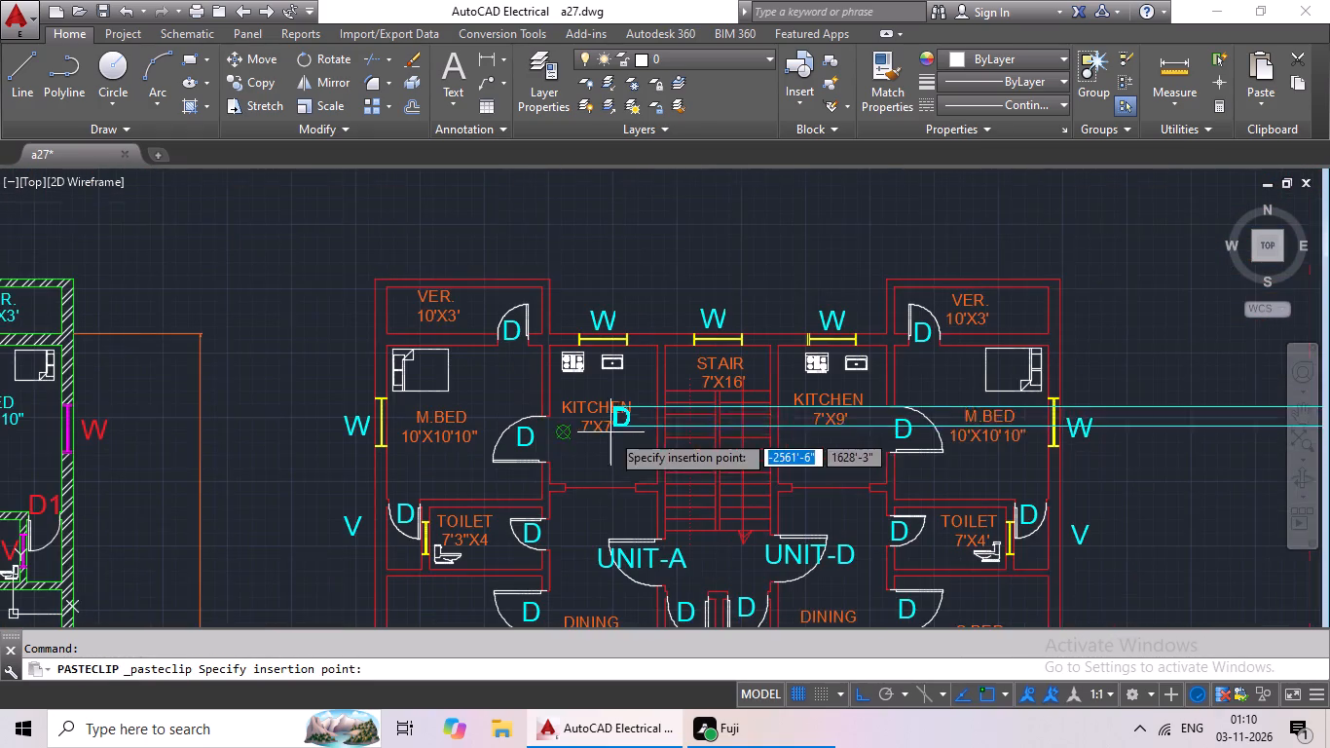
{"action": "middle_click_drag", "start_coordinate": [620, 439], "coordinate": [573, 309]}
{"action": "middle_click_drag", "start_coordinate": [623, 471], "coordinate": [634, 385]}
{"action": "middle_click_drag", "start_coordinate": [566, 436], "coordinate": [566, 425]}
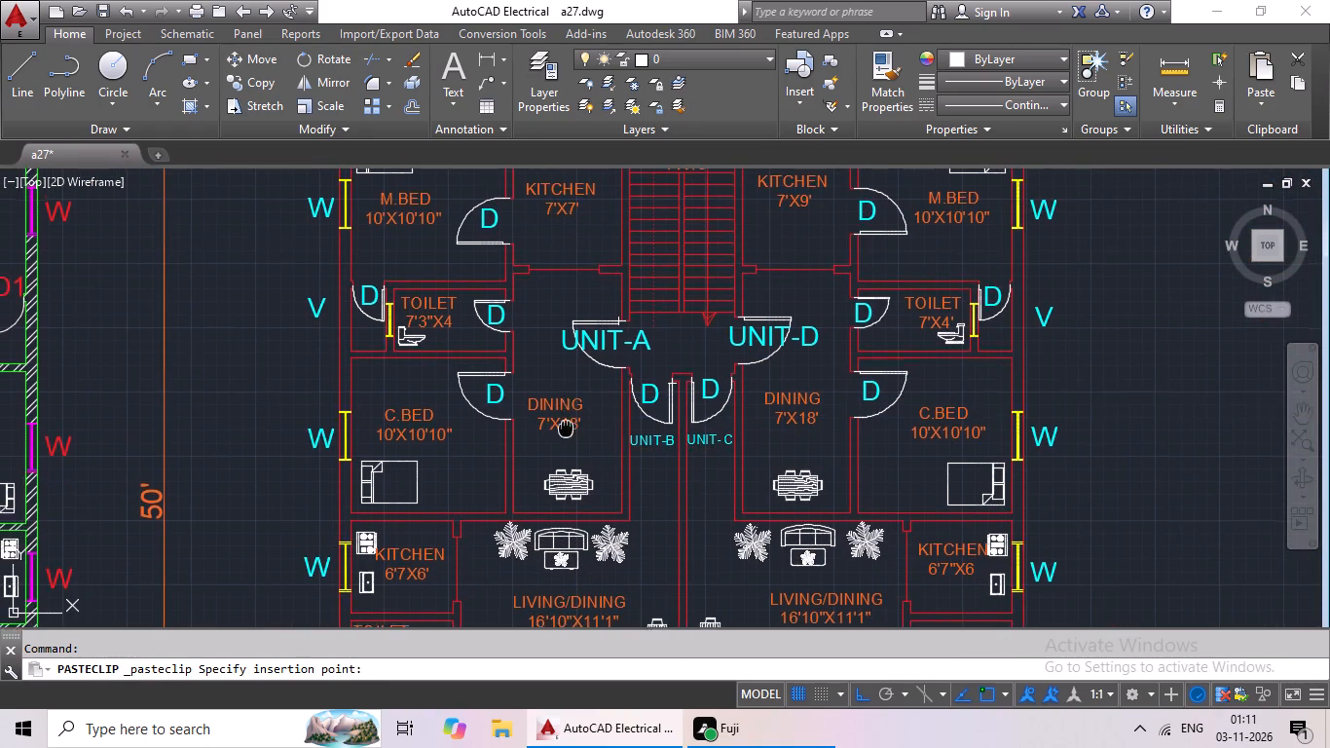
{"action": "middle_click_drag", "start_coordinate": [566, 425], "coordinate": [562, 338]}
{"action": "middle_click_drag", "start_coordinate": [558, 411], "coordinate": [558, 376]}
{"action": "middle_click_drag", "start_coordinate": [695, 418], "coordinate": [704, 343]}
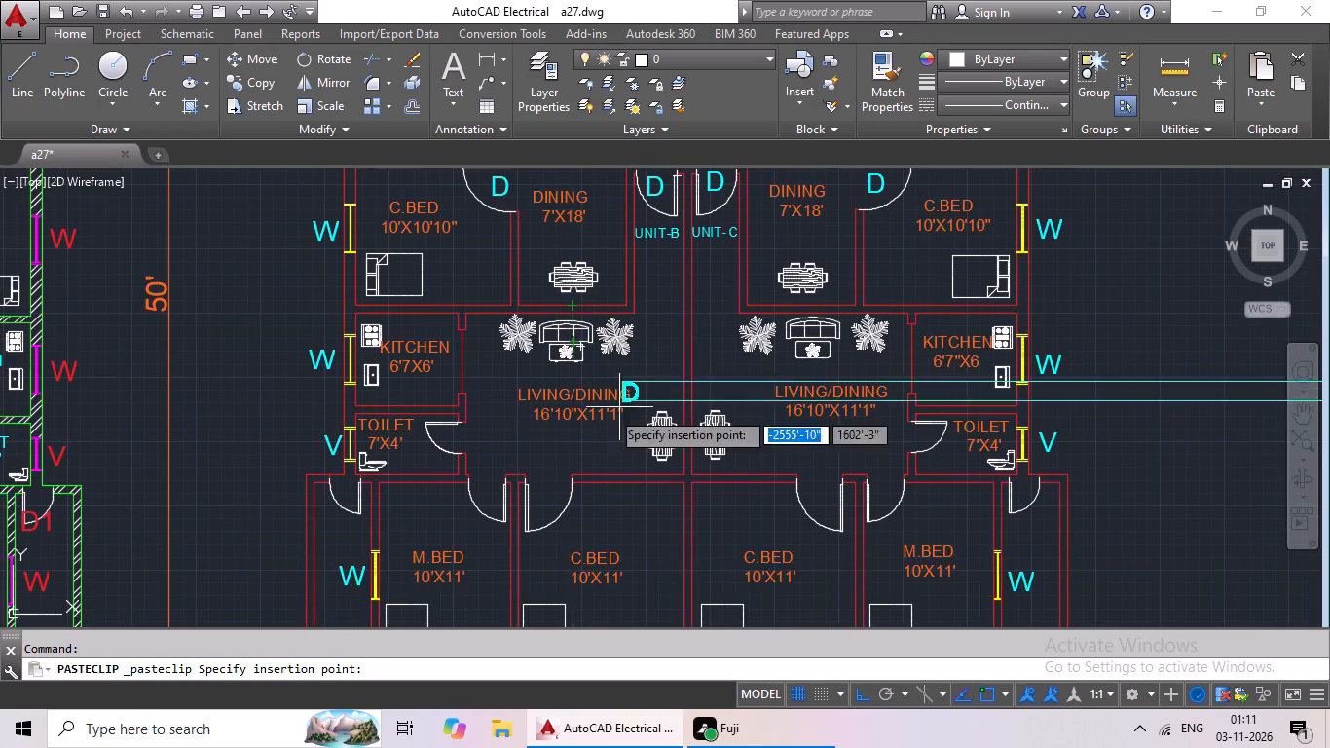
{"action": "scroll", "coordinate": [470, 444], "scroll_direction": "up", "scroll_amount": 4}
{"action": "left_click", "coordinate": [296, 504]}
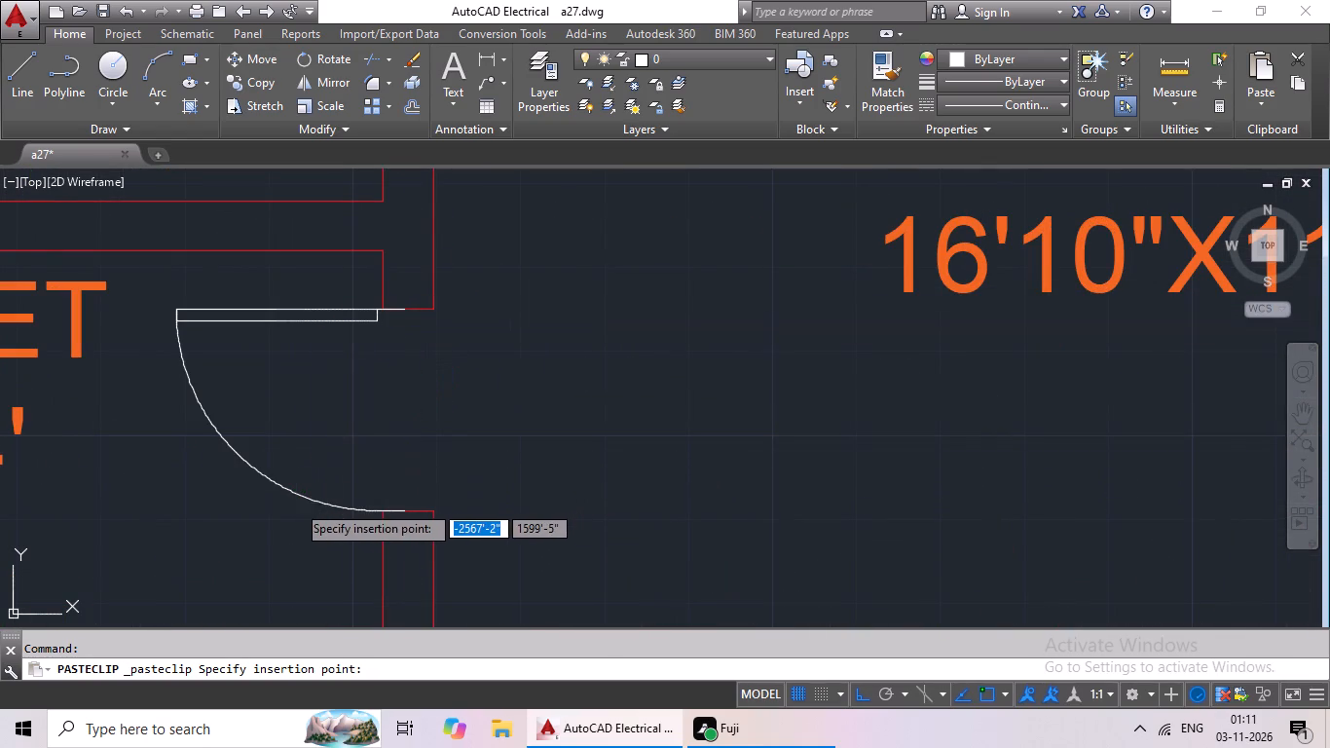
Place a D label inside the swing of the door just below the western 7'X4' TOILET's ventilator.
{"action": "key", "text": "ctrl+v"}
{"action": "scroll", "coordinate": [453, 484], "scroll_direction": "down", "scroll_amount": 3, "text": "ctrl"}
{"action": "middle_click_drag", "start_coordinate": [536, 530], "coordinate": [531, 445]}
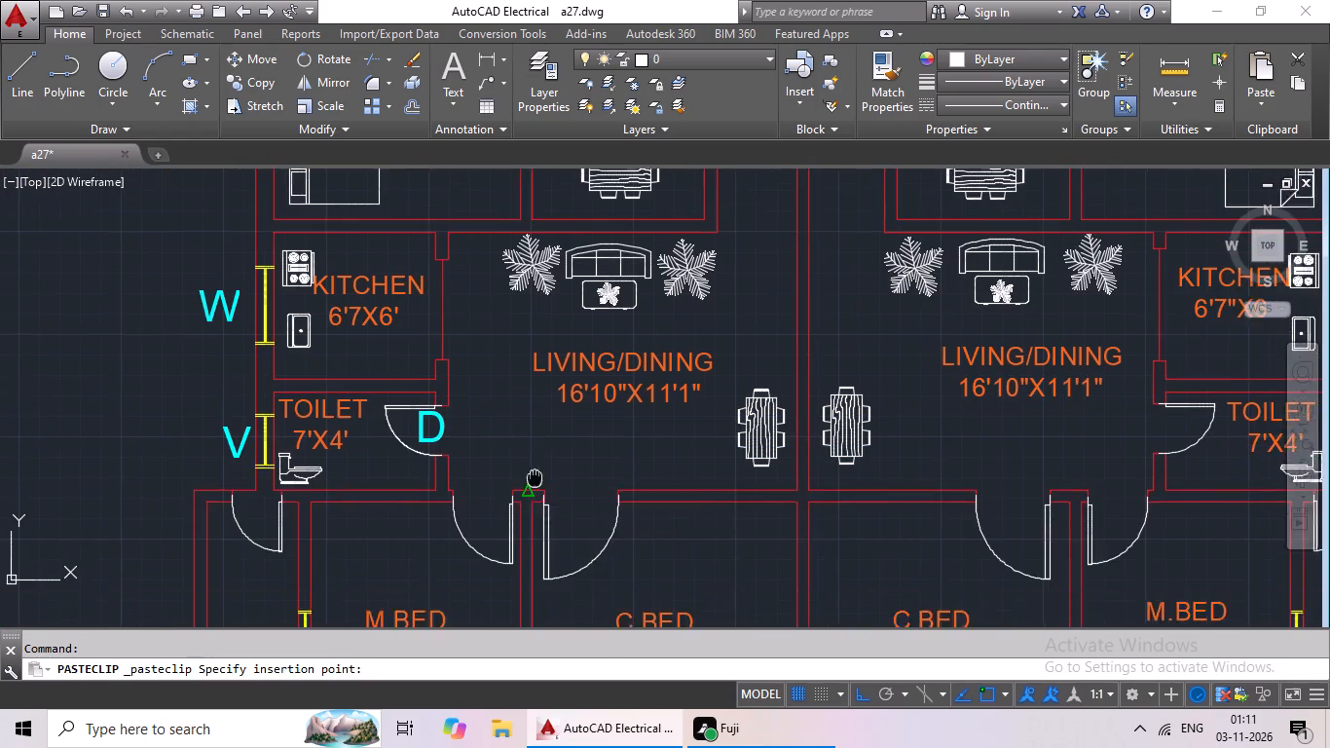
{"action": "middle_click_drag", "start_coordinate": [531, 445], "coordinate": [528, 429]}
{"action": "scroll", "coordinate": [242, 461], "scroll_direction": "up", "scroll_amount": 4}
{"action": "left_click", "coordinate": [202, 524]}
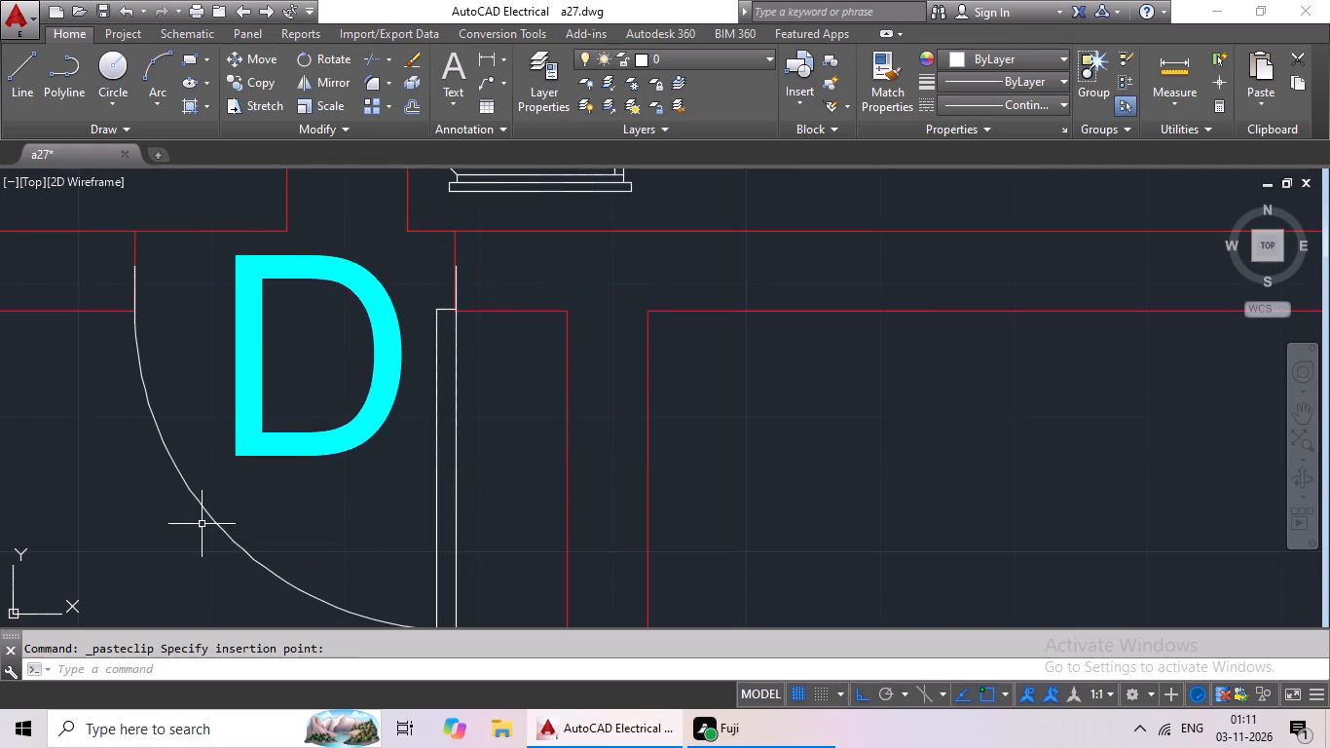
Place D labels inside the door swings of the western 10'X11' M.BED and the adjoining C.BED.
{"action": "key", "text": "ctrl+v"}
{"action": "scroll", "coordinate": [320, 517], "scroll_direction": "down", "scroll_amount": 3, "text": "ctrl"}
{"action": "middle_click_drag", "start_coordinate": [444, 549], "coordinate": [190, 437]}
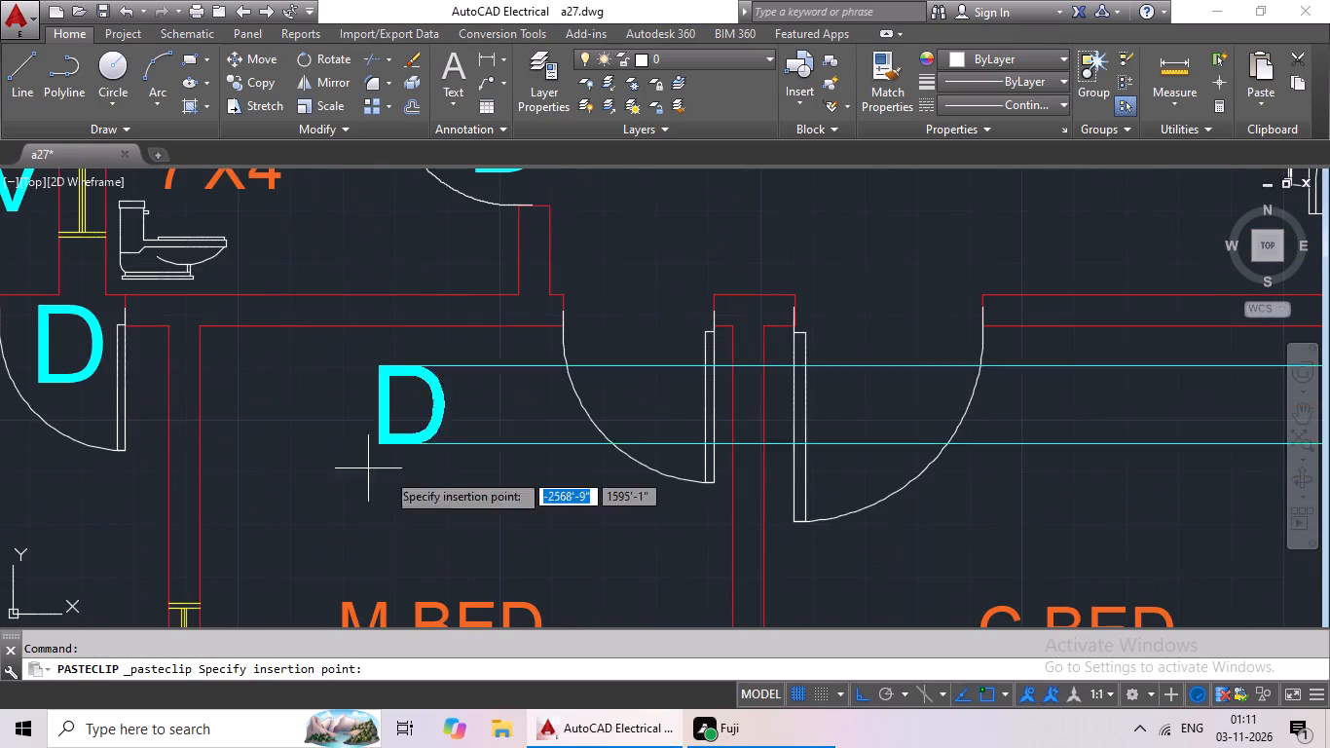
{"action": "left_click", "coordinate": [596, 422]}
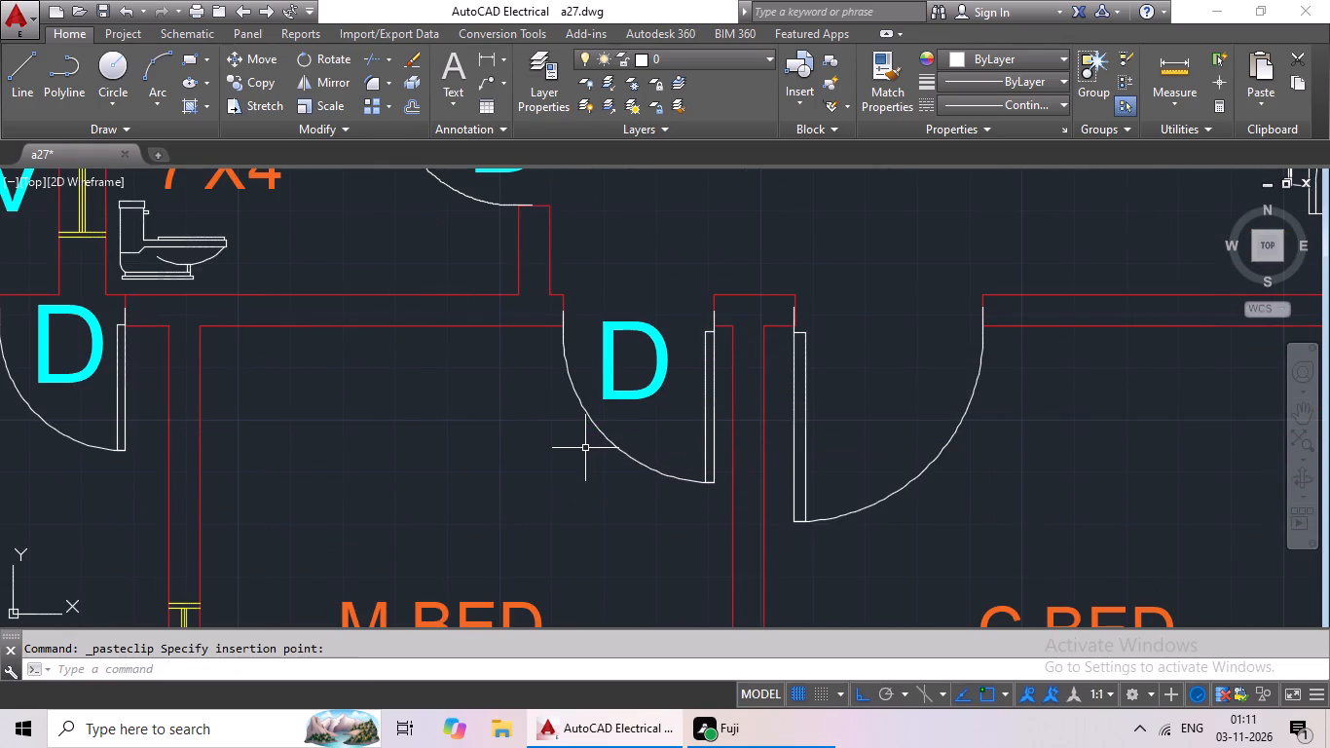
{"action": "key", "text": "ctrl+v"}
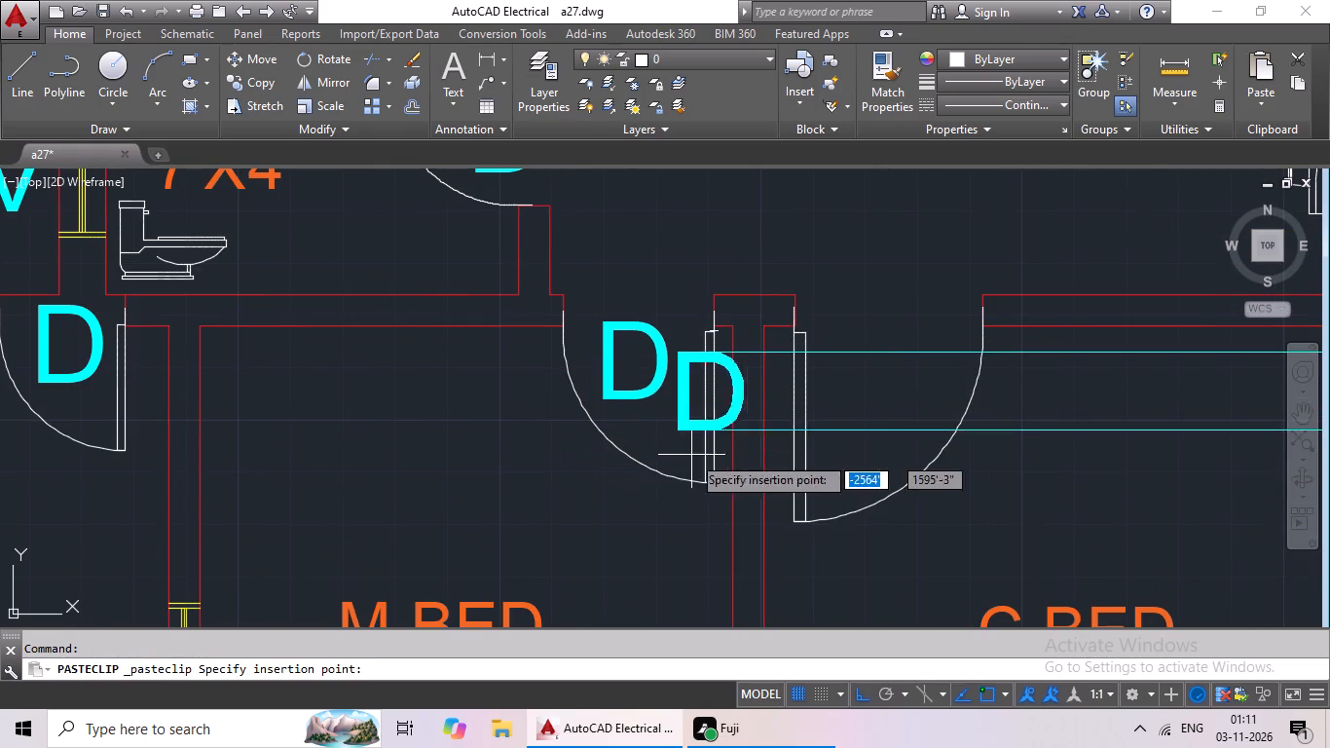
{"action": "left_click", "coordinate": [833, 427]}
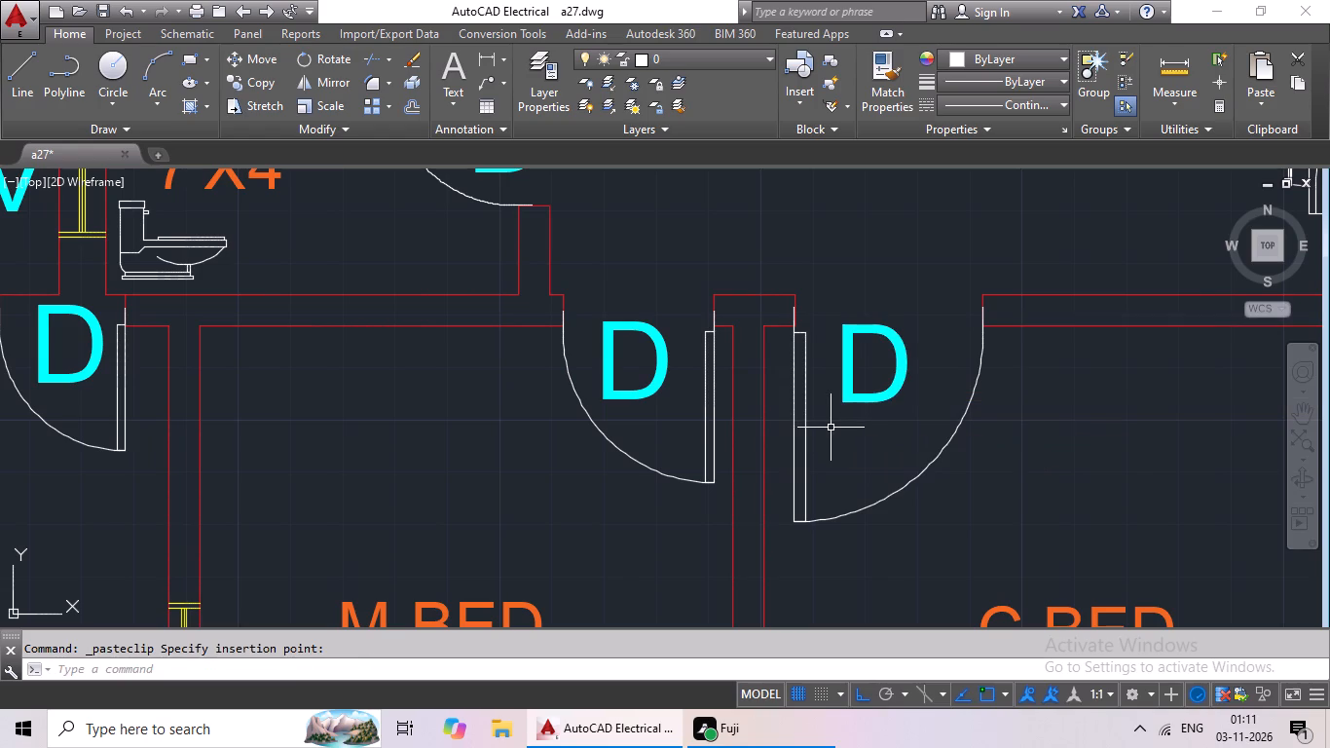
Place D labels inside the door swings of the eastern 10'X11' C.BED and the adjoining M.BED.
{"action": "key", "text": "ctrl+v"}
{"action": "scroll", "coordinate": [820, 437], "scroll_direction": "down", "scroll_amount": 2, "text": "ctrl"}
{"action": "middle_click_drag", "start_coordinate": [827, 454], "coordinate": [664, 464]}
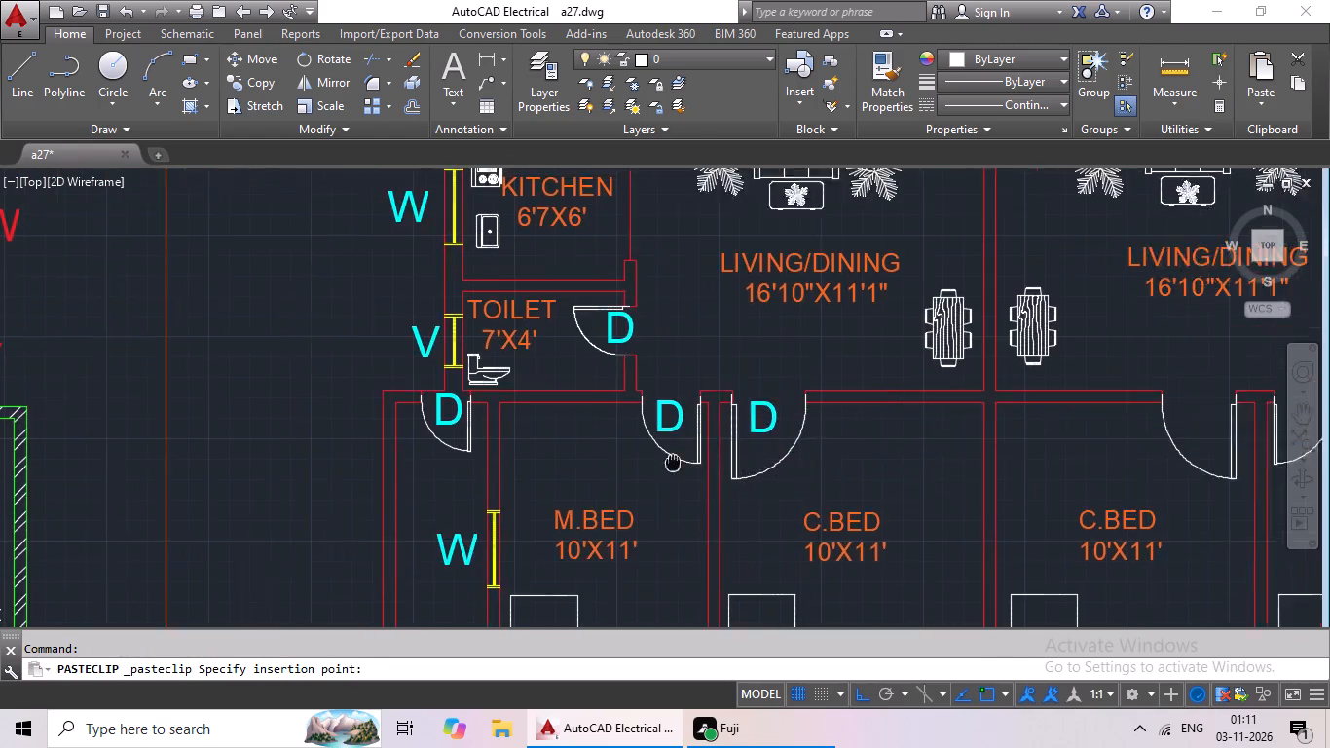
{"action": "middle_click_drag", "start_coordinate": [664, 464], "coordinate": [645, 466]}
{"action": "middle_click_drag", "start_coordinate": [847, 477], "coordinate": [490, 510]}
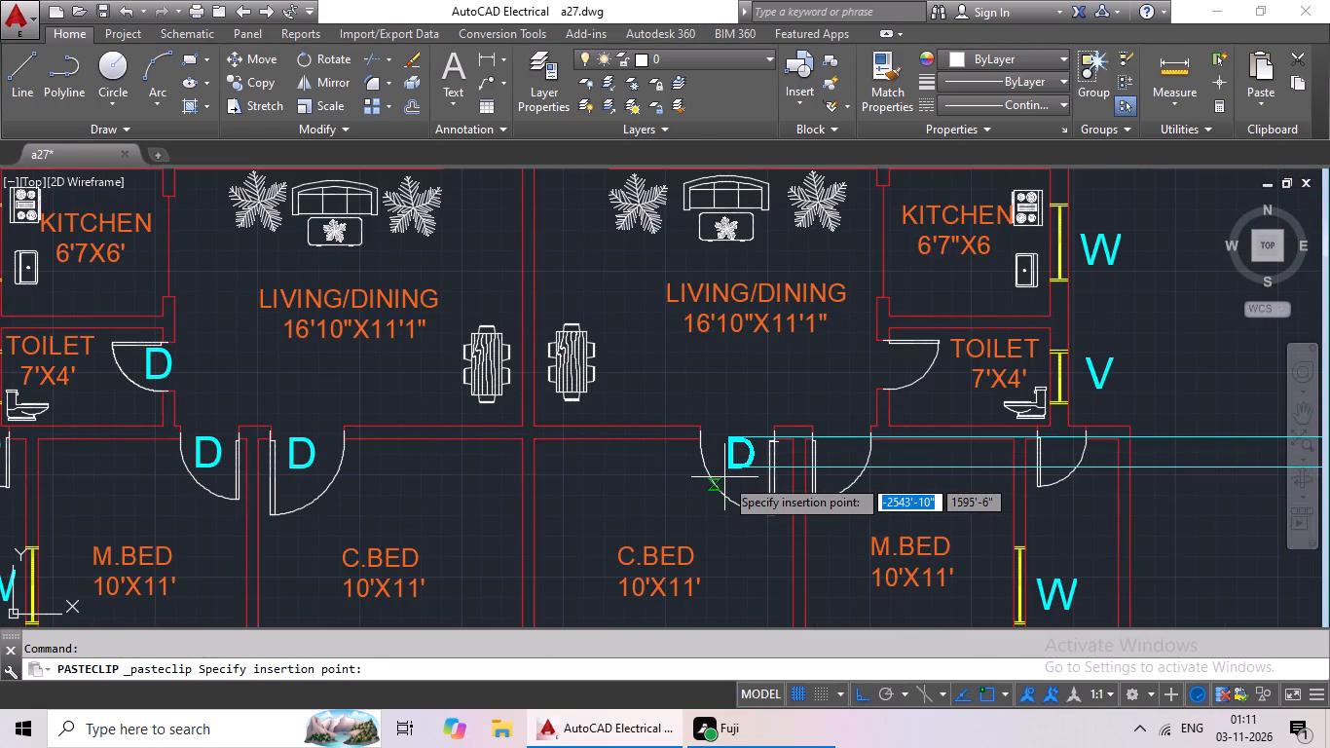
{"action": "left_click", "coordinate": [724, 477]}
{"action": "key", "text": "ctrl+v"}
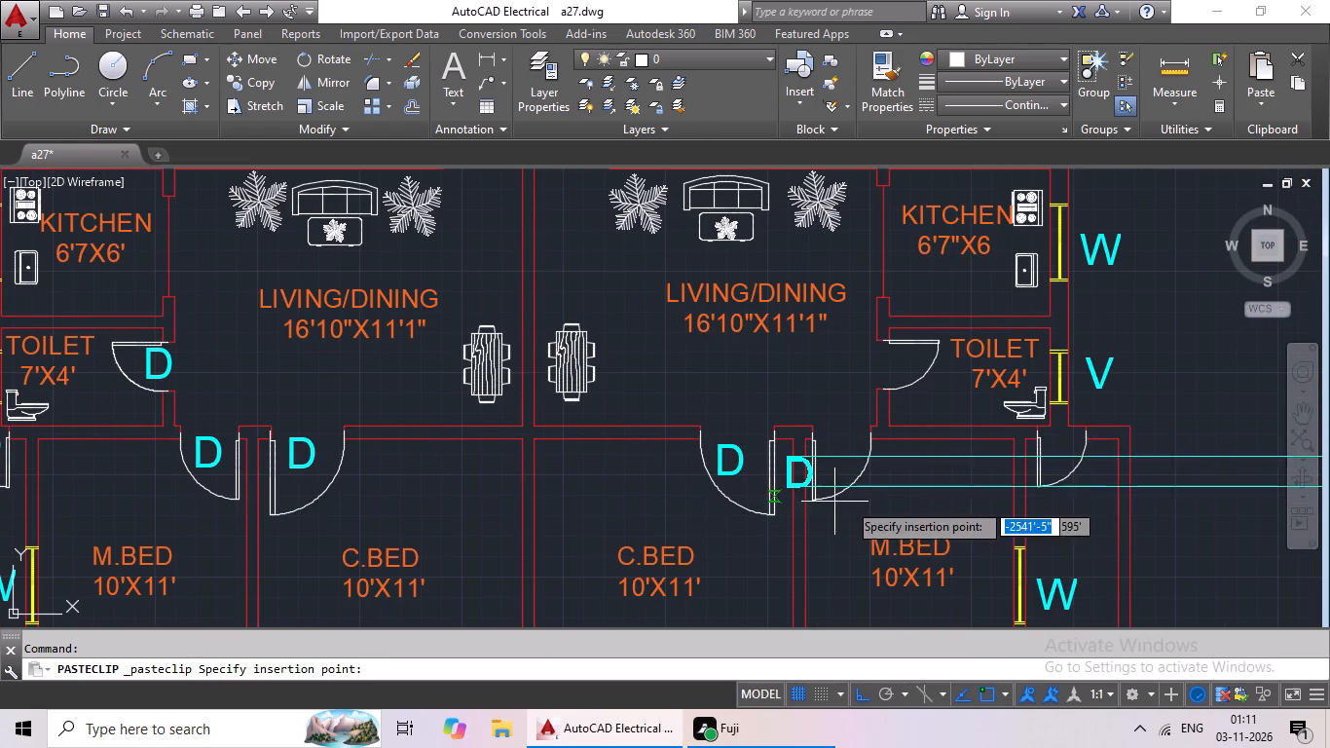
{"action": "left_click", "coordinate": [823, 470], "text": "ctrl"}
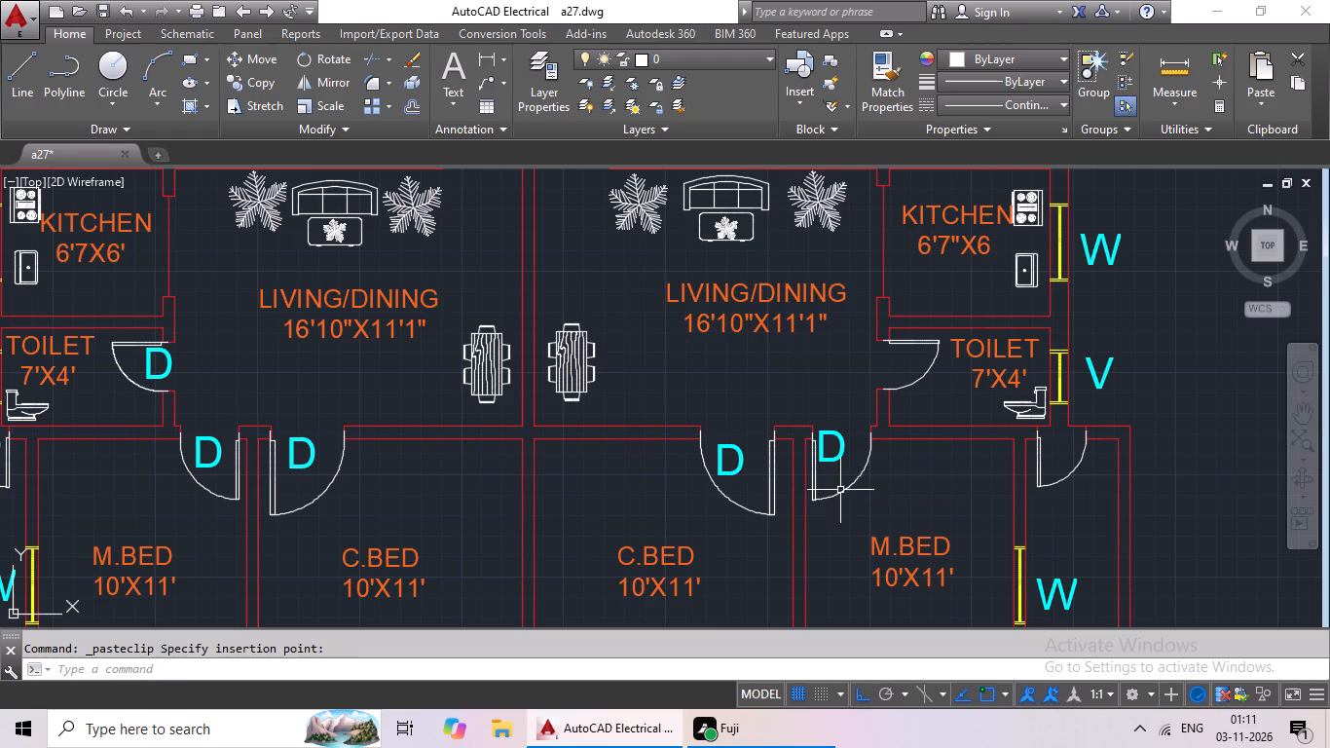
Place a D label inside the swing of the door just below the southeastern 7'X4' TOILET's ventilator.
{"action": "key", "text": "ctrl+v"}
{"action": "scroll", "coordinate": [885, 504], "scroll_direction": "down", "scroll_amount": 1, "text": "ctrl"}
{"action": "middle_click_drag", "start_coordinate": [774, 505], "coordinate": [471, 483]}
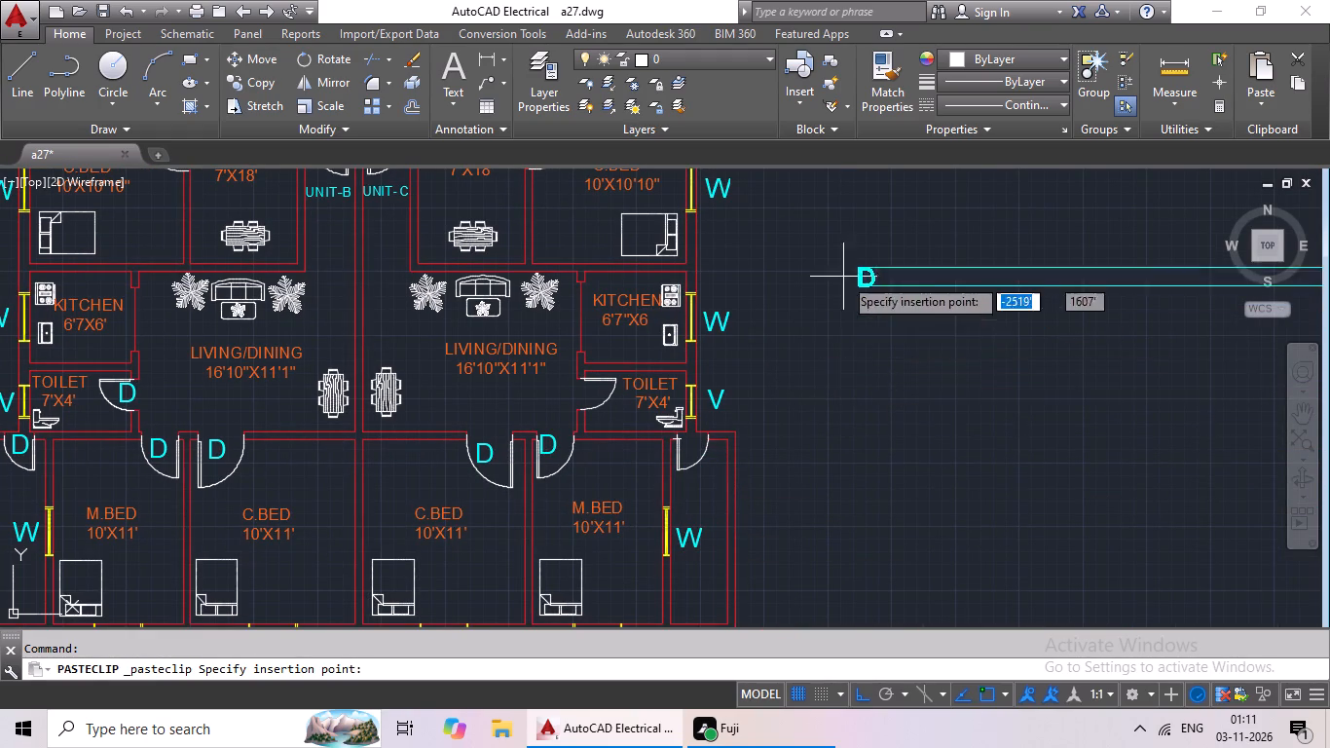
{"action": "scroll", "coordinate": [689, 457], "scroll_direction": "up", "scroll_amount": 4}
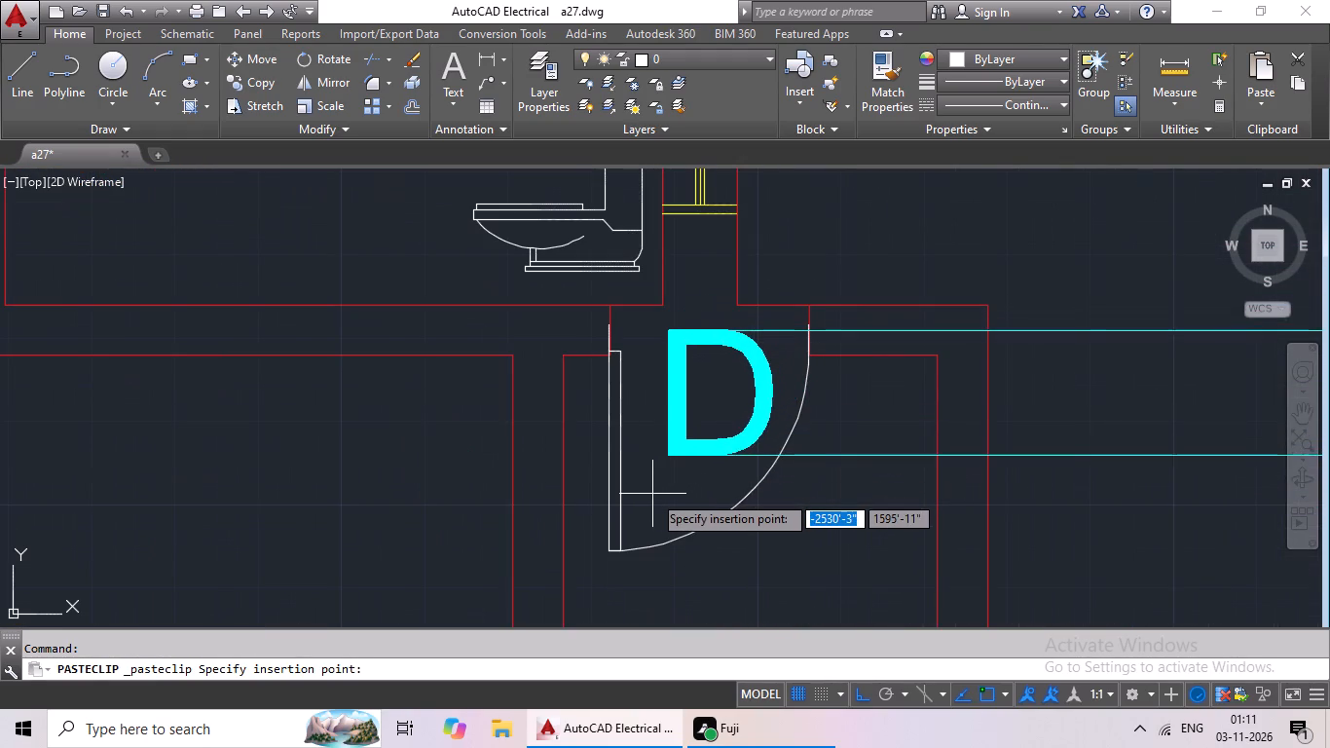
{"action": "left_click", "coordinate": [639, 493]}
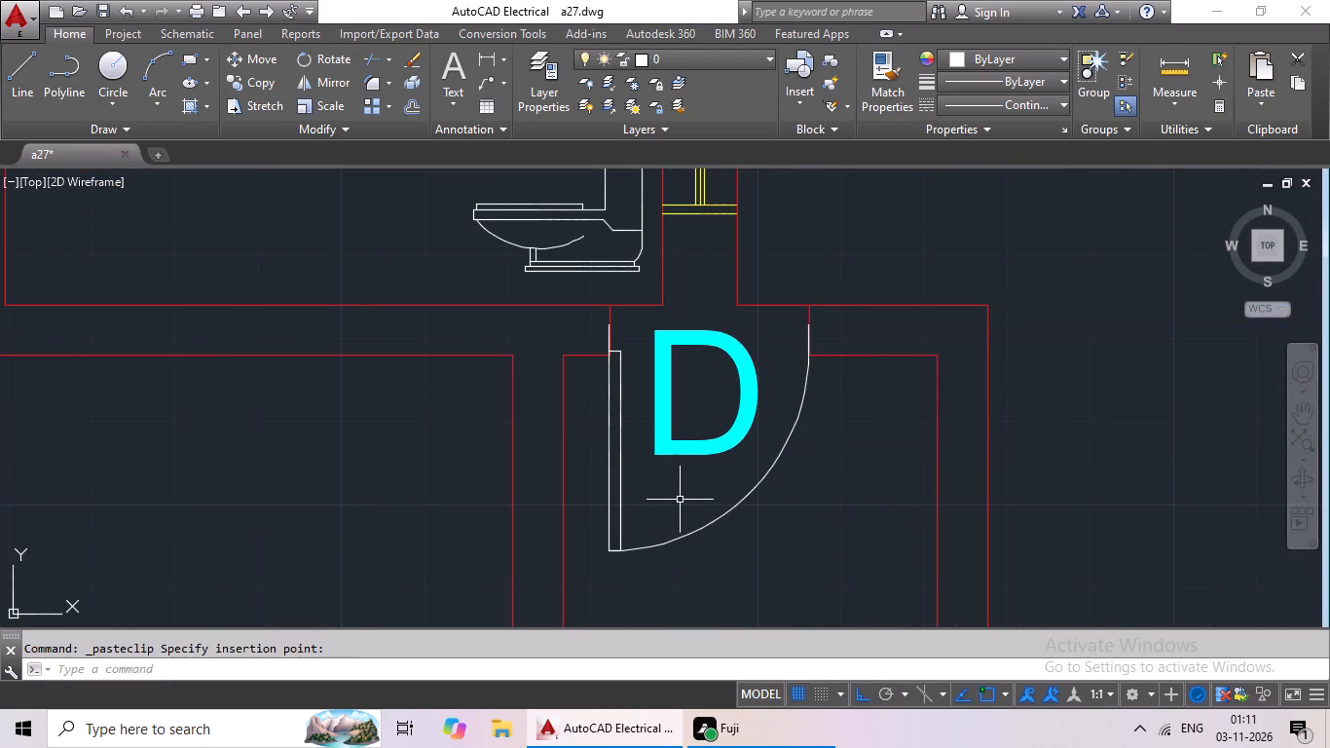
Place a D label at the door between the southeastern 7'X4' TOILET and LIVING/DINING.
{"action": "key", "text": "ctrl+v"}
{"action": "scroll", "coordinate": [681, 486], "scroll_direction": "down", "scroll_amount": 3, "text": "ctrl"}
{"action": "middle_click_drag", "start_coordinate": [659, 519], "coordinate": [751, 302]}
{"action": "scroll", "coordinate": [681, 451], "scroll_direction": "down", "scroll_amount": 1}
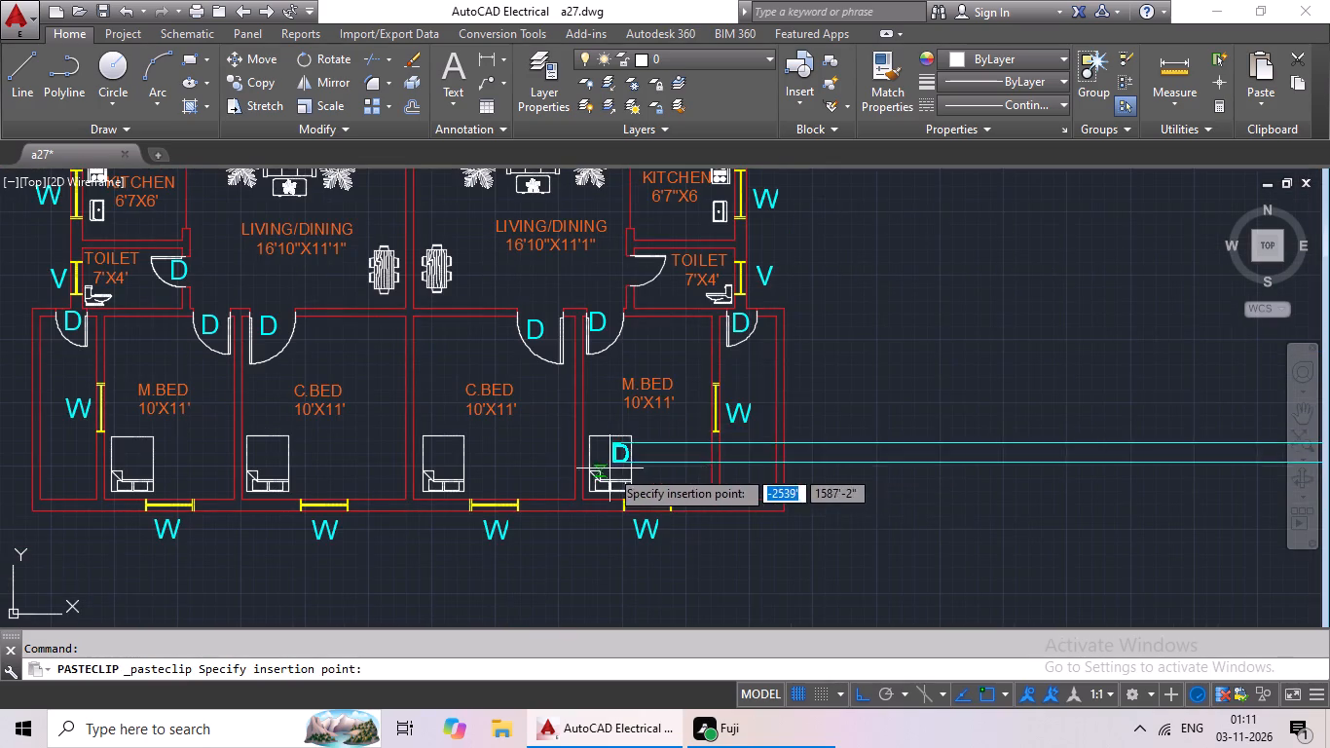
{"action": "middle_click_drag", "start_coordinate": [577, 461], "coordinate": [725, 486]}
{"action": "middle_click_drag", "start_coordinate": [590, 437], "coordinate": [600, 473]}
{"action": "middle_click_drag", "start_coordinate": [609, 459], "coordinate": [609, 608]}
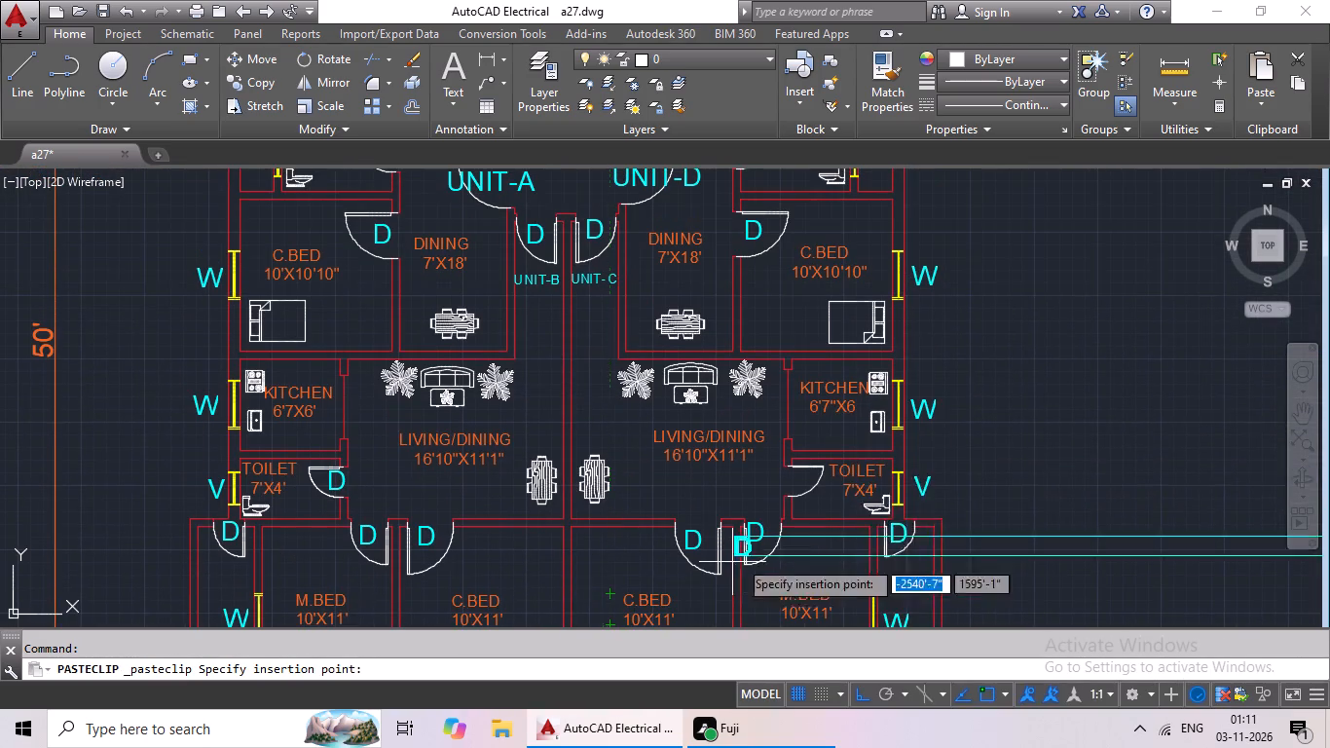
{"action": "scroll", "coordinate": [769, 493], "scroll_direction": "up", "scroll_amount": 4}
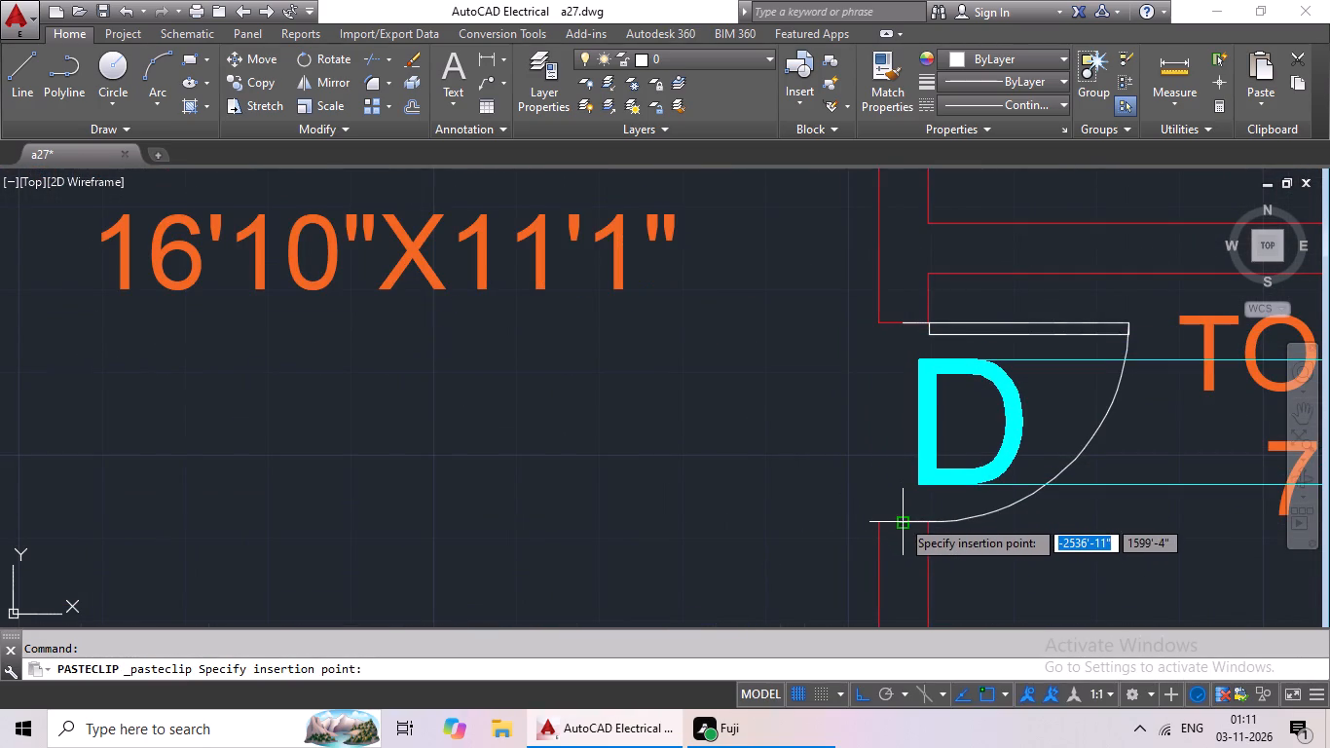
{"action": "left_click", "coordinate": [903, 509]}
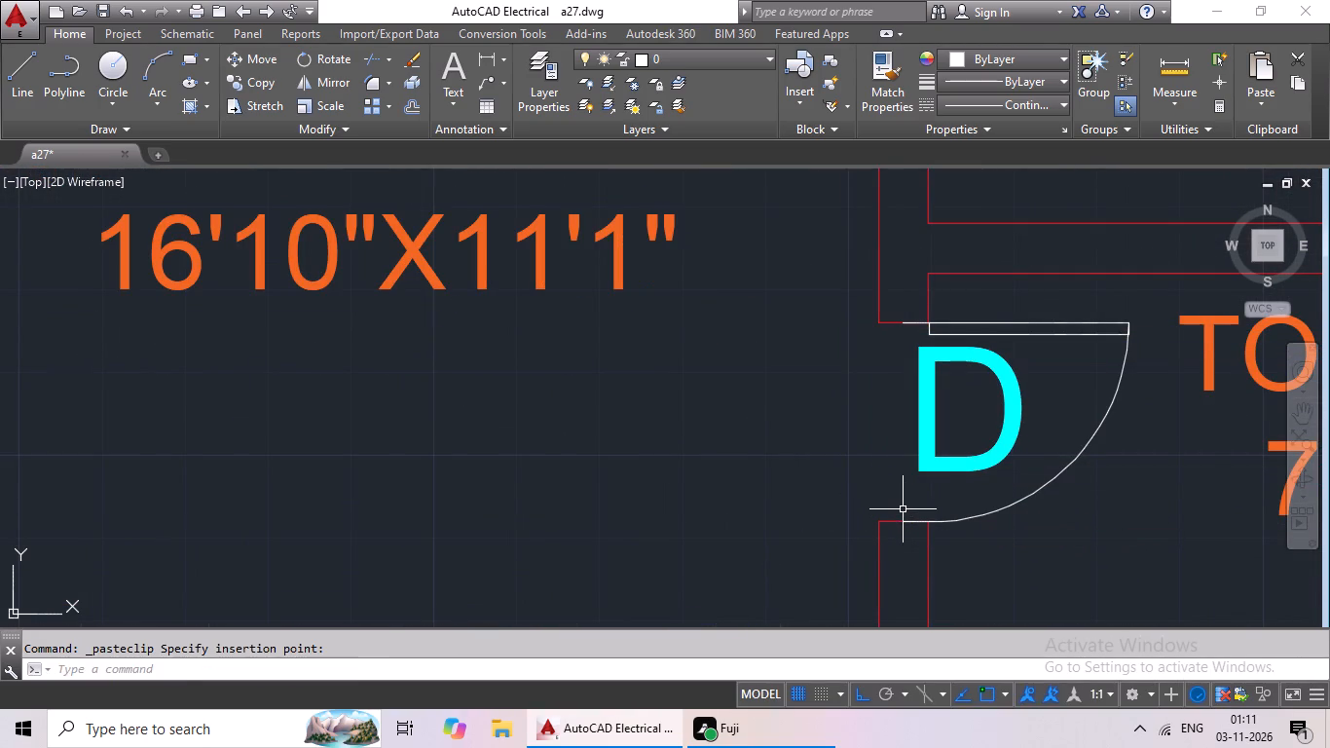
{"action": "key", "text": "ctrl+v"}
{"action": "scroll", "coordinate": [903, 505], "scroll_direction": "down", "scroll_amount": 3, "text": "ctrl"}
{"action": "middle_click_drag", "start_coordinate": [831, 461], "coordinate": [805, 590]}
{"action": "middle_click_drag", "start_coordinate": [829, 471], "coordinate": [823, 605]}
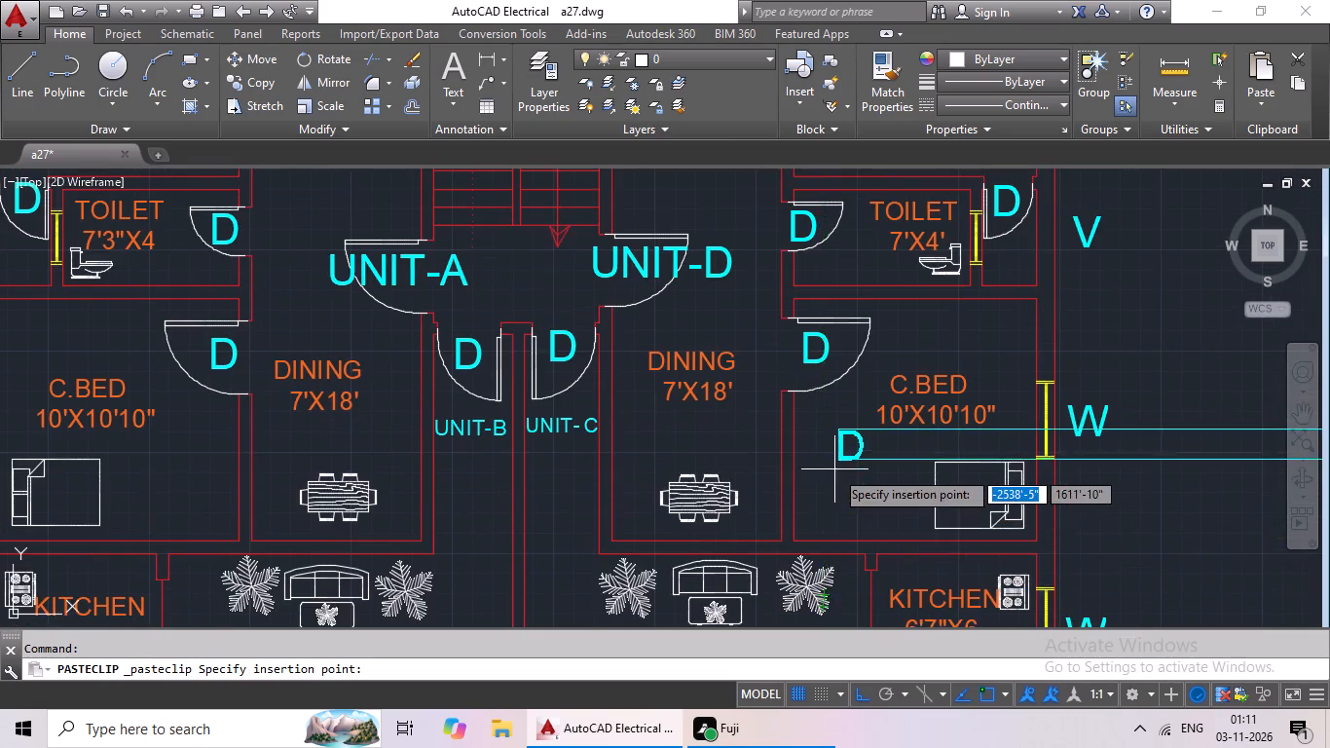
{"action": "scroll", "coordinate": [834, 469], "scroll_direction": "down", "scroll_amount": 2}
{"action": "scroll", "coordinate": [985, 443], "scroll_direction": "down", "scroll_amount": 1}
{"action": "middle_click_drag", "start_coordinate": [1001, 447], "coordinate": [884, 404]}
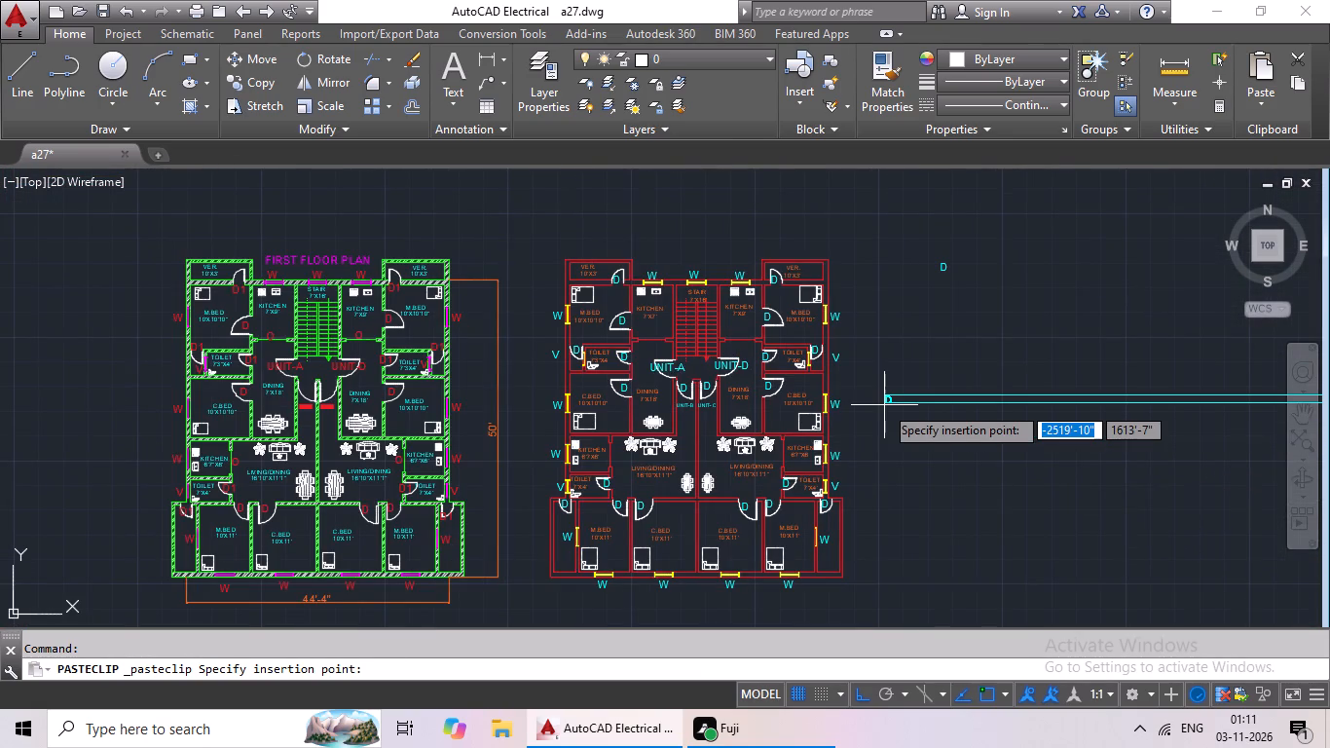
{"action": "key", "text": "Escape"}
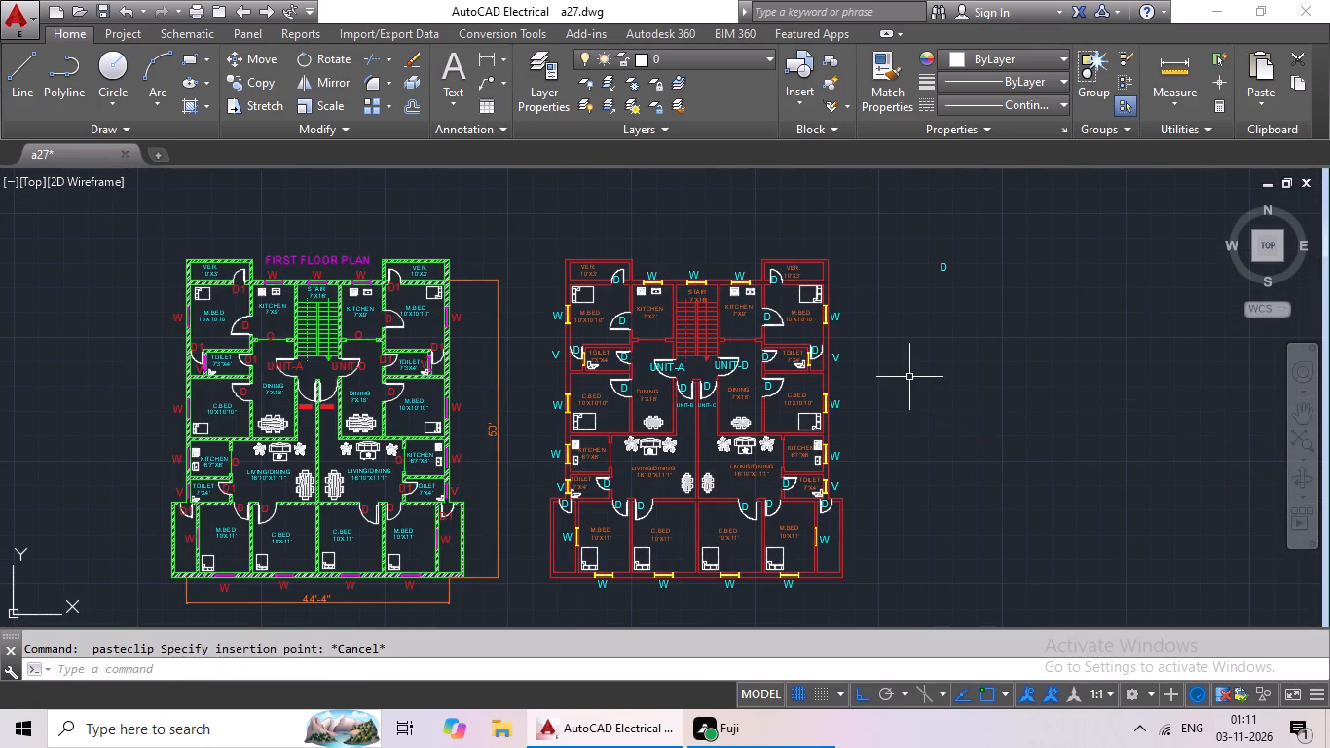
Erase the leftover D label outside the northeast corner of the red floor plan.
{"action": "key", "text": "Escape"}
{"action": "middle_click_drag", "start_coordinate": [949, 316], "coordinate": [817, 350]}
{"action": "left_click_drag", "start_coordinate": [869, 264], "coordinate": [802, 267]}
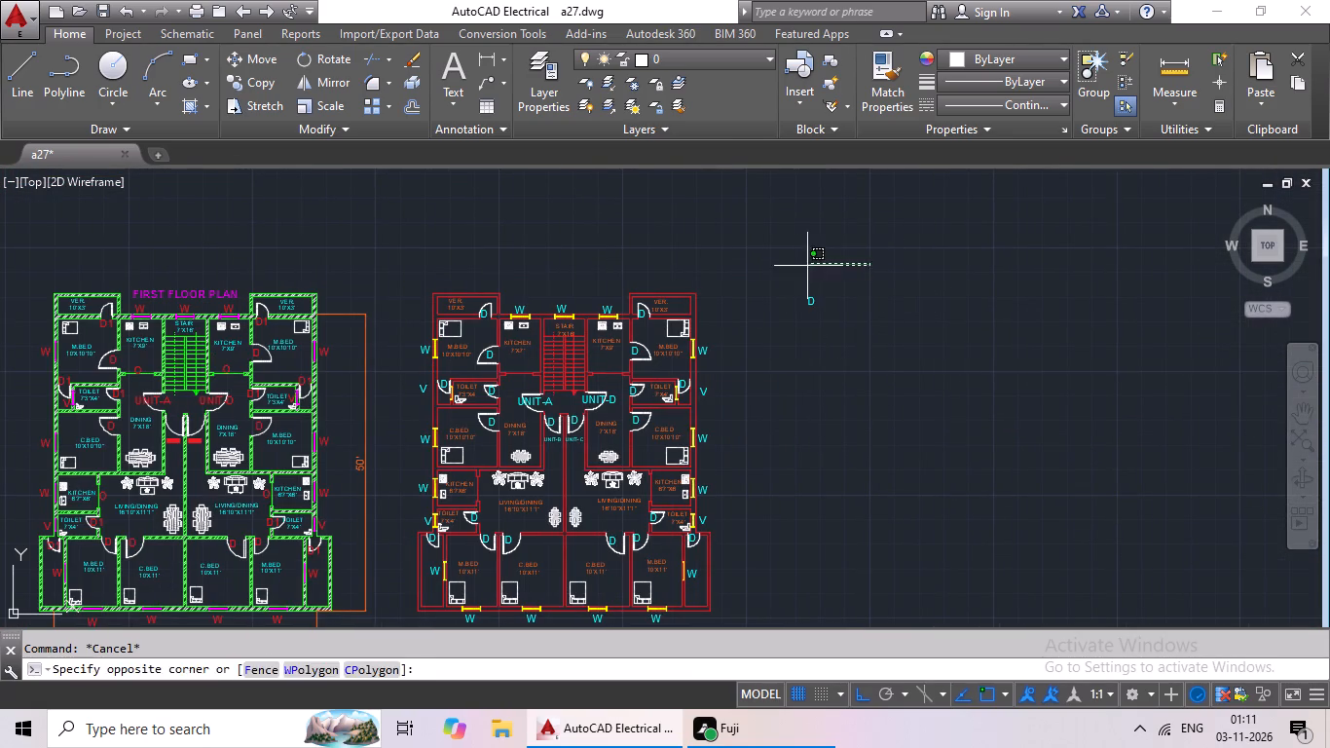
{"action": "left_click_drag", "start_coordinate": [802, 267], "coordinate": [859, 368]}
{"action": "key", "text": "Delete"}
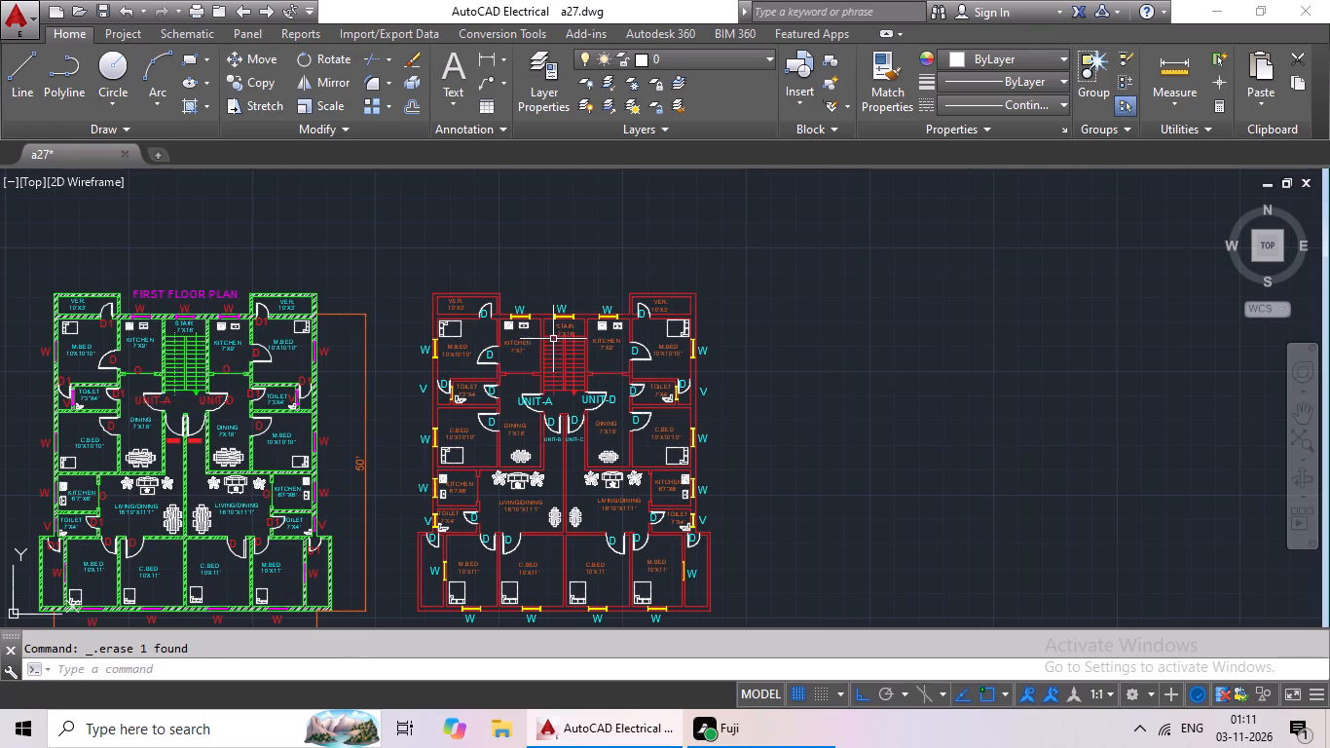
Save the drawing.
{"action": "key", "text": "ctrl+s"}
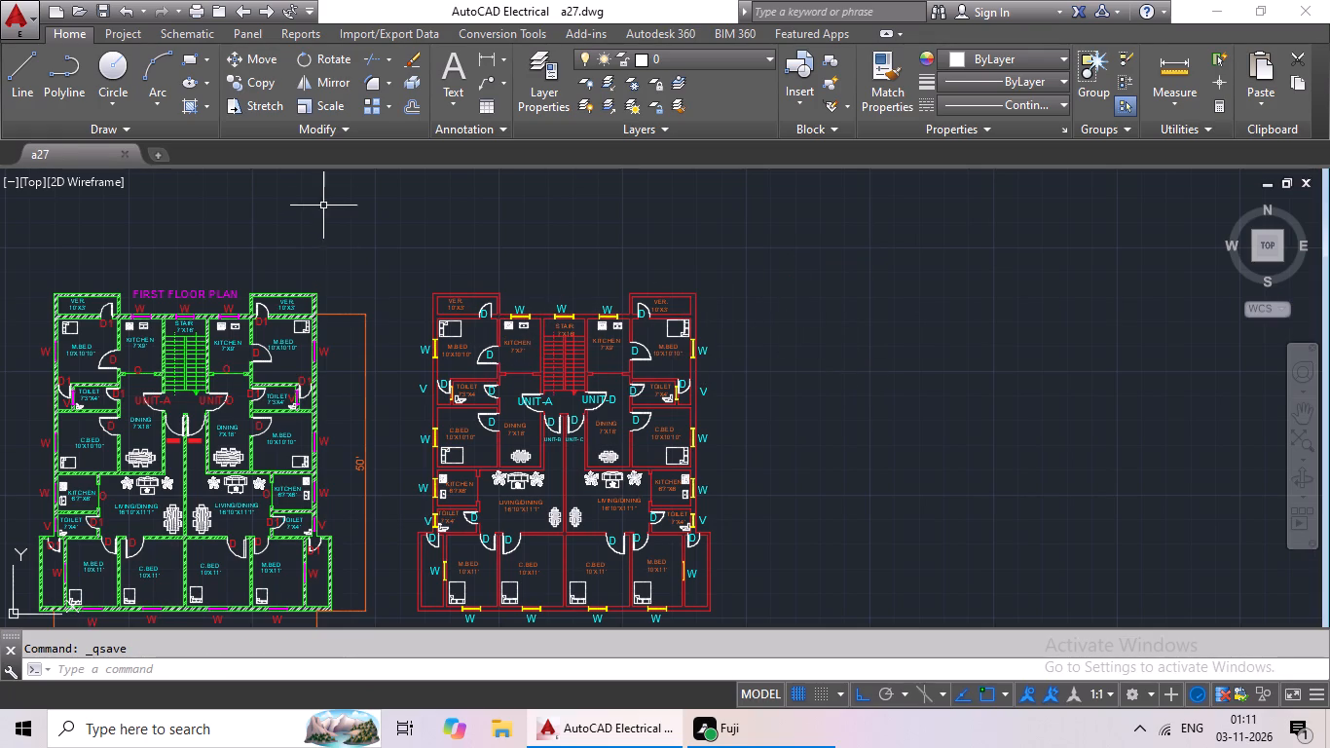
Start an ANSI32 hatch at scale 1 and fill the red plan's northern walls around both verandas, kitchens and the stair.
{"action": "left_click", "coordinate": [195, 105]}
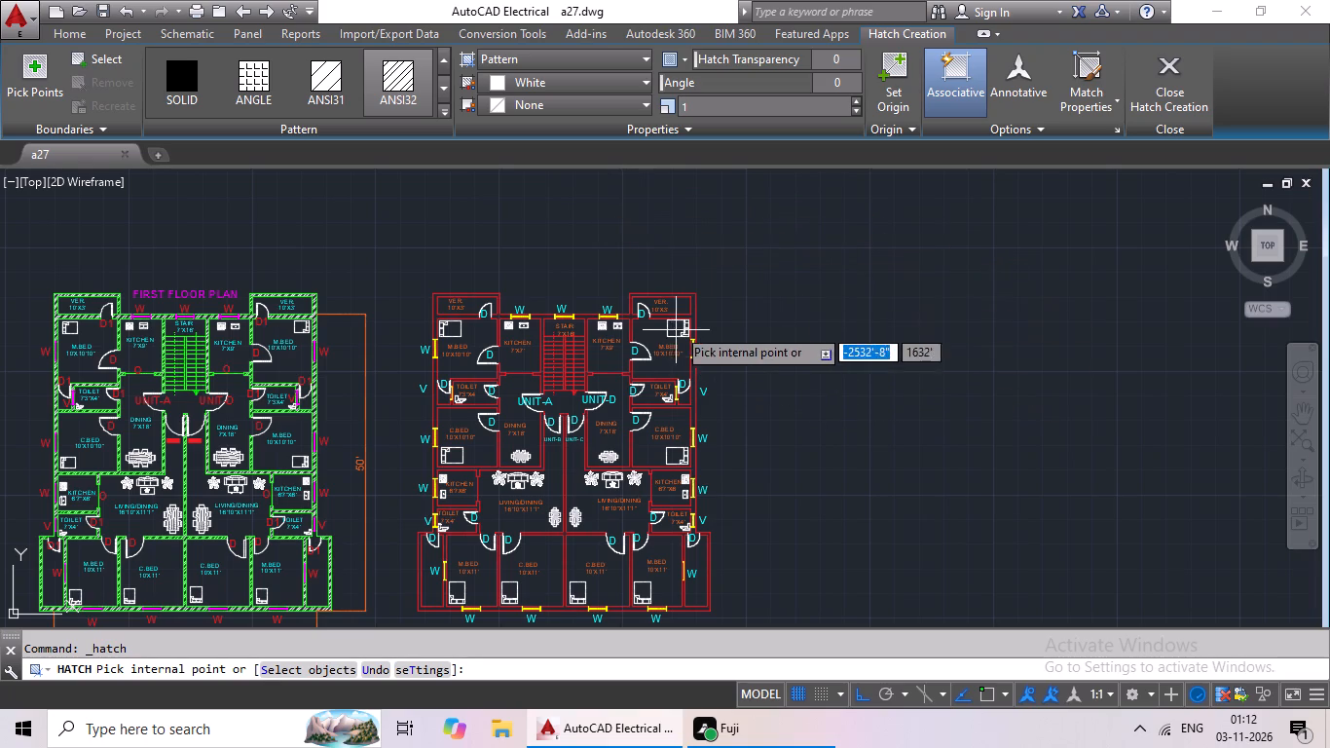
{"action": "scroll", "coordinate": [681, 300], "scroll_direction": "up", "scroll_amount": 2}
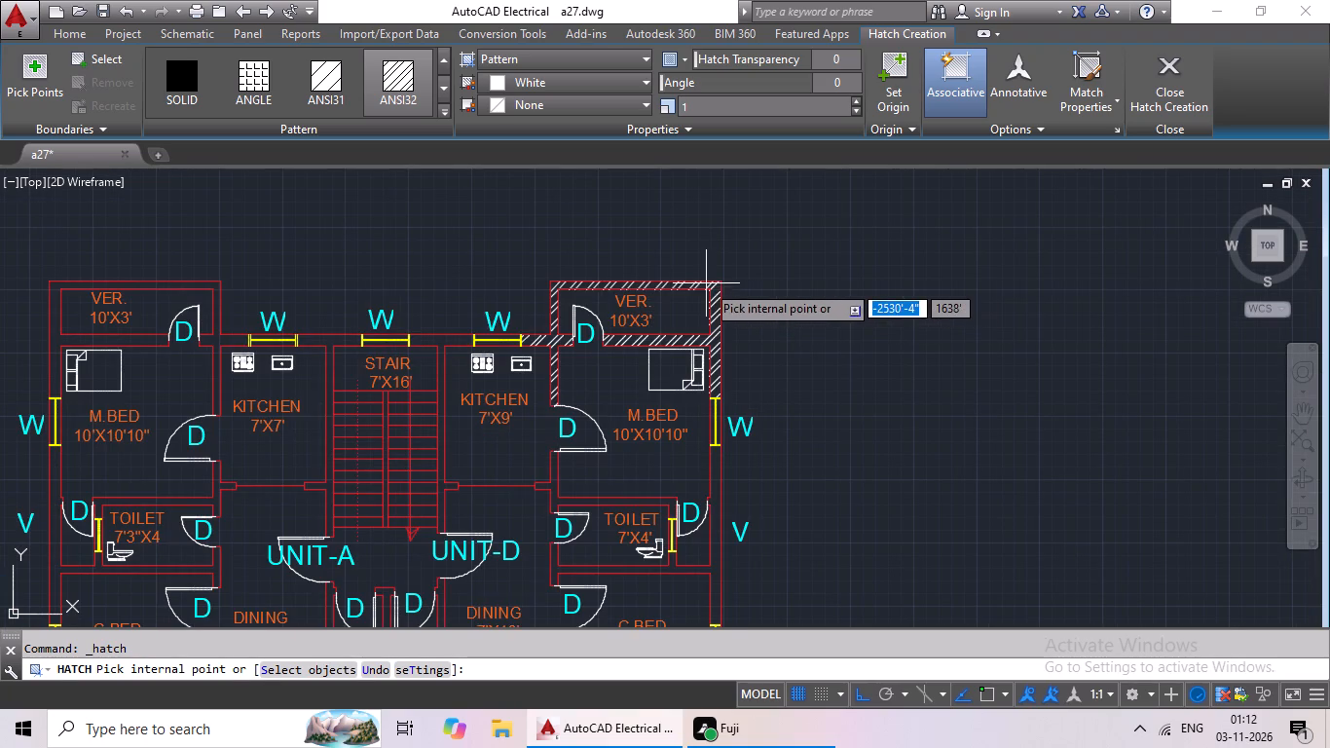
{"action": "left_click", "coordinate": [704, 283]}
{"action": "left_click", "coordinate": [438, 342]}
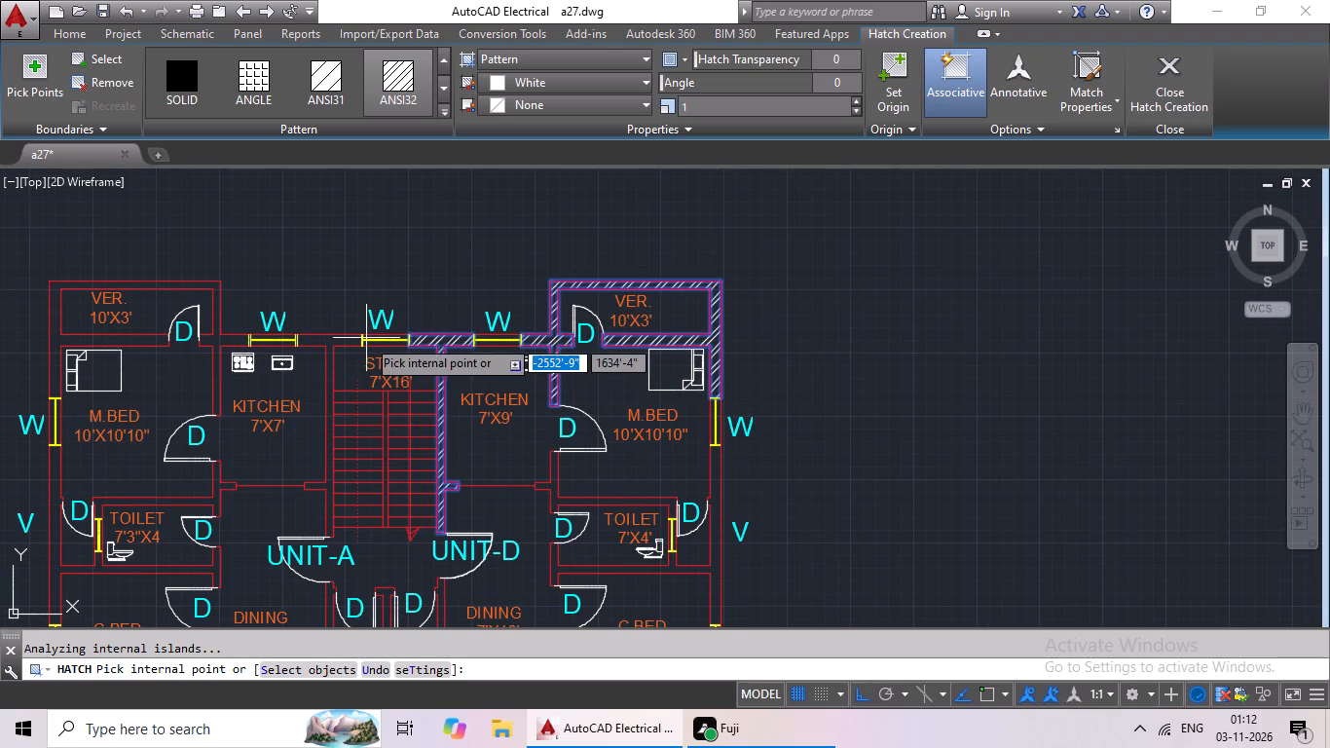
{"action": "left_click", "coordinate": [325, 342]}
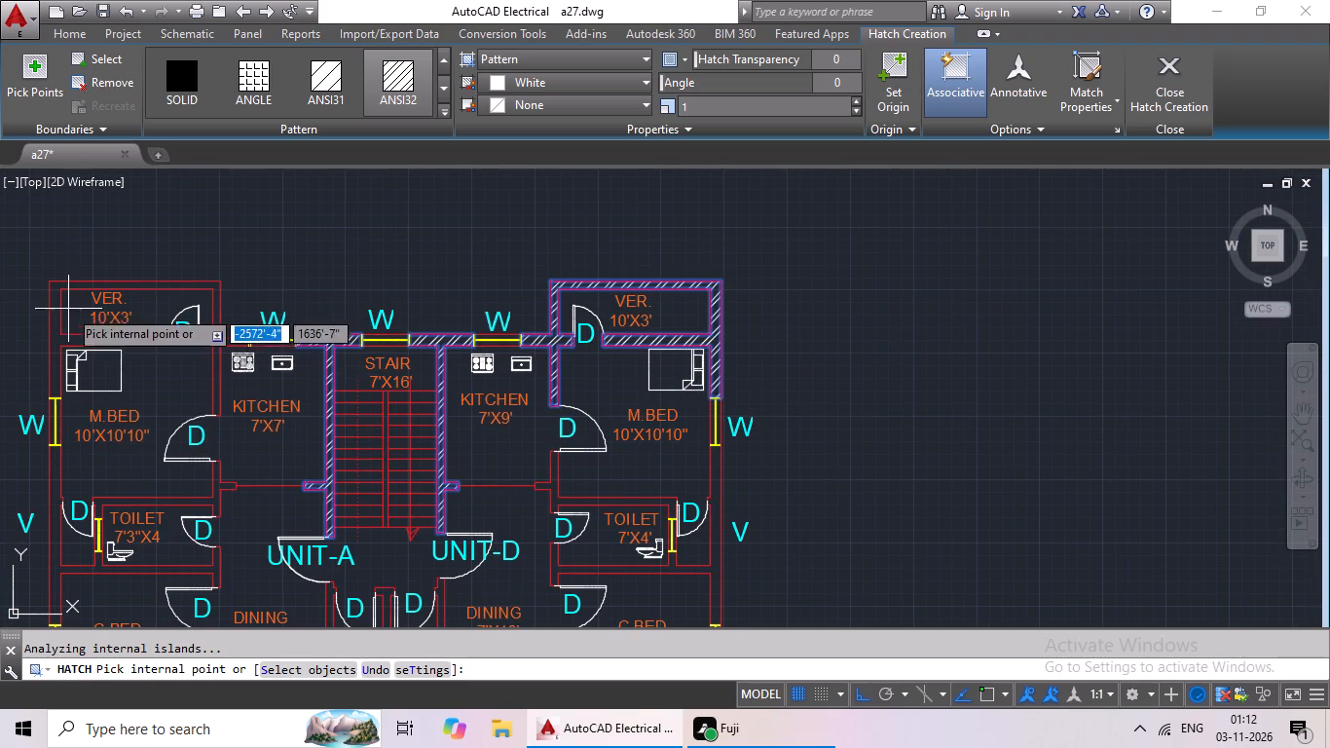
{"action": "left_click", "coordinate": [68, 341]}
Add the walls around the northwestern 7'3"X4 TOILET to the hatch, removing the stray fills from M.BED, KITCHEN and the toilet door recess.
{"action": "middle_click_drag", "start_coordinate": [246, 397], "coordinate": [284, 323]}
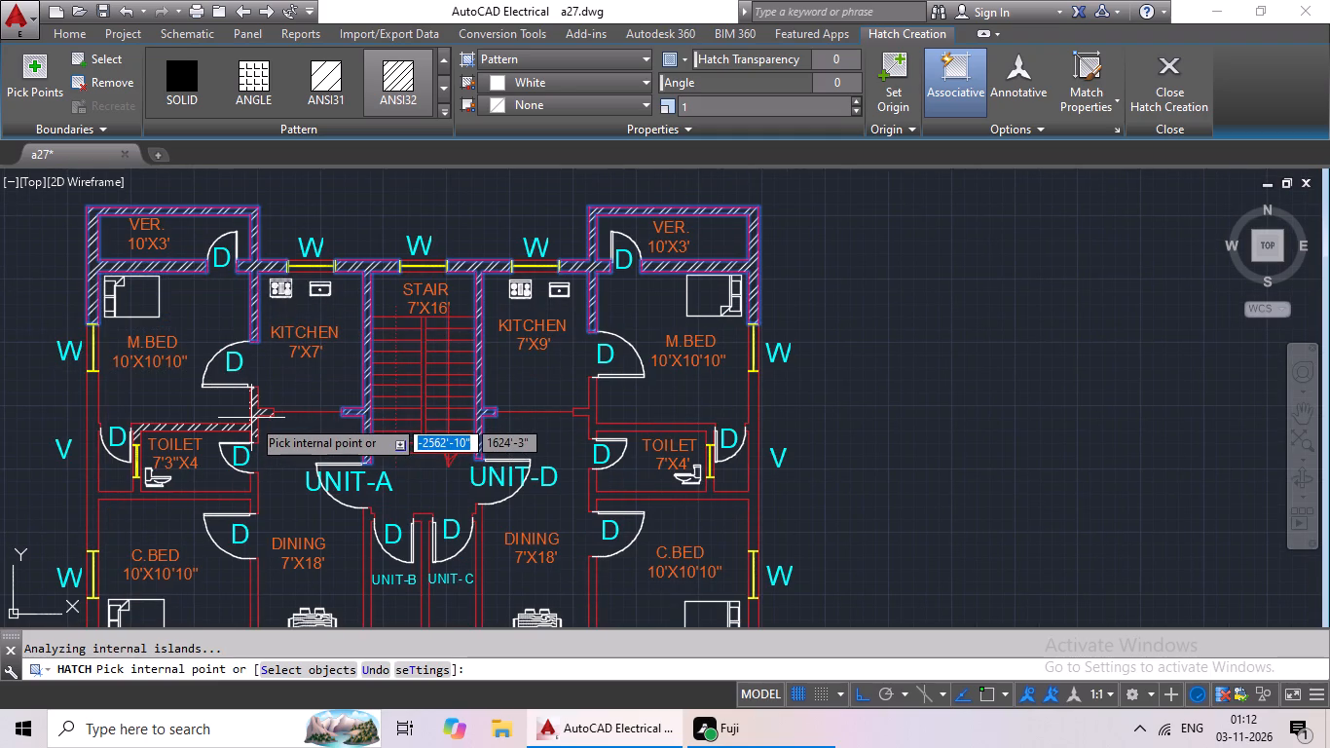
{"action": "left_click", "coordinate": [251, 418]}
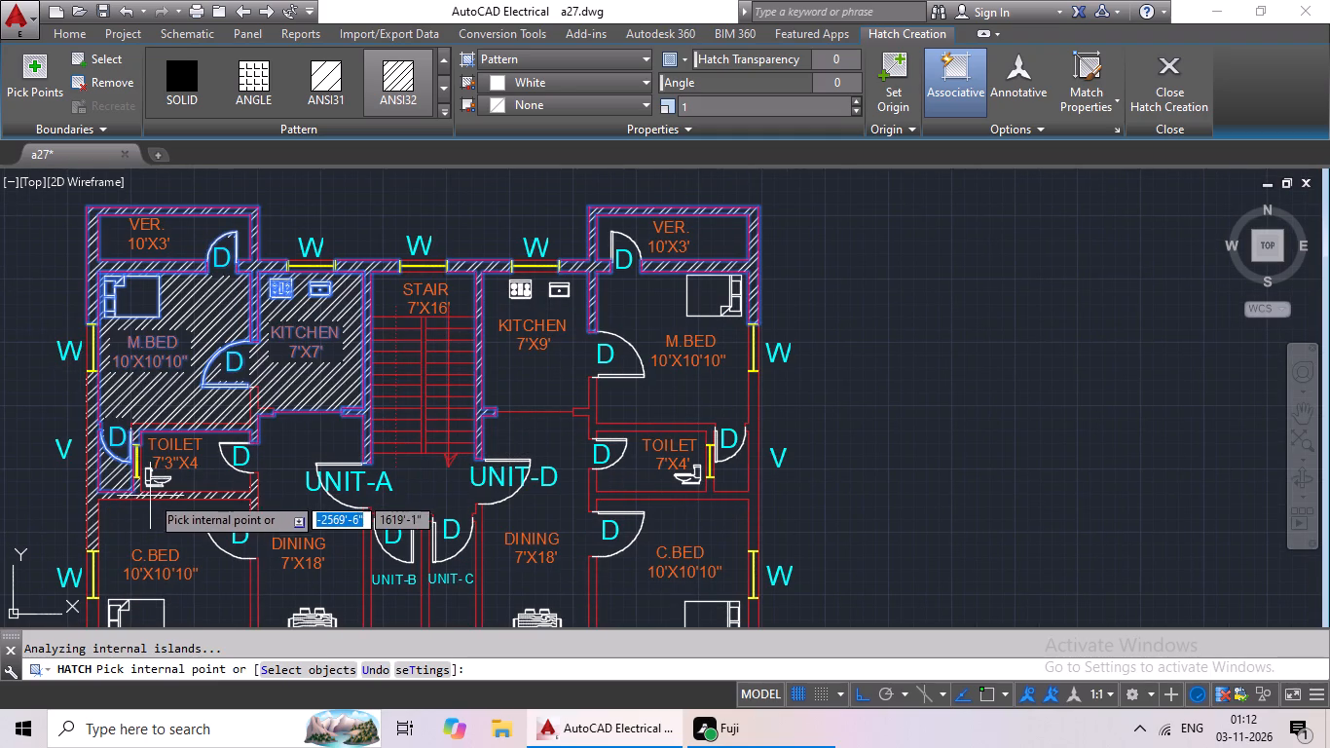
{"action": "left_click", "coordinate": [197, 405]}
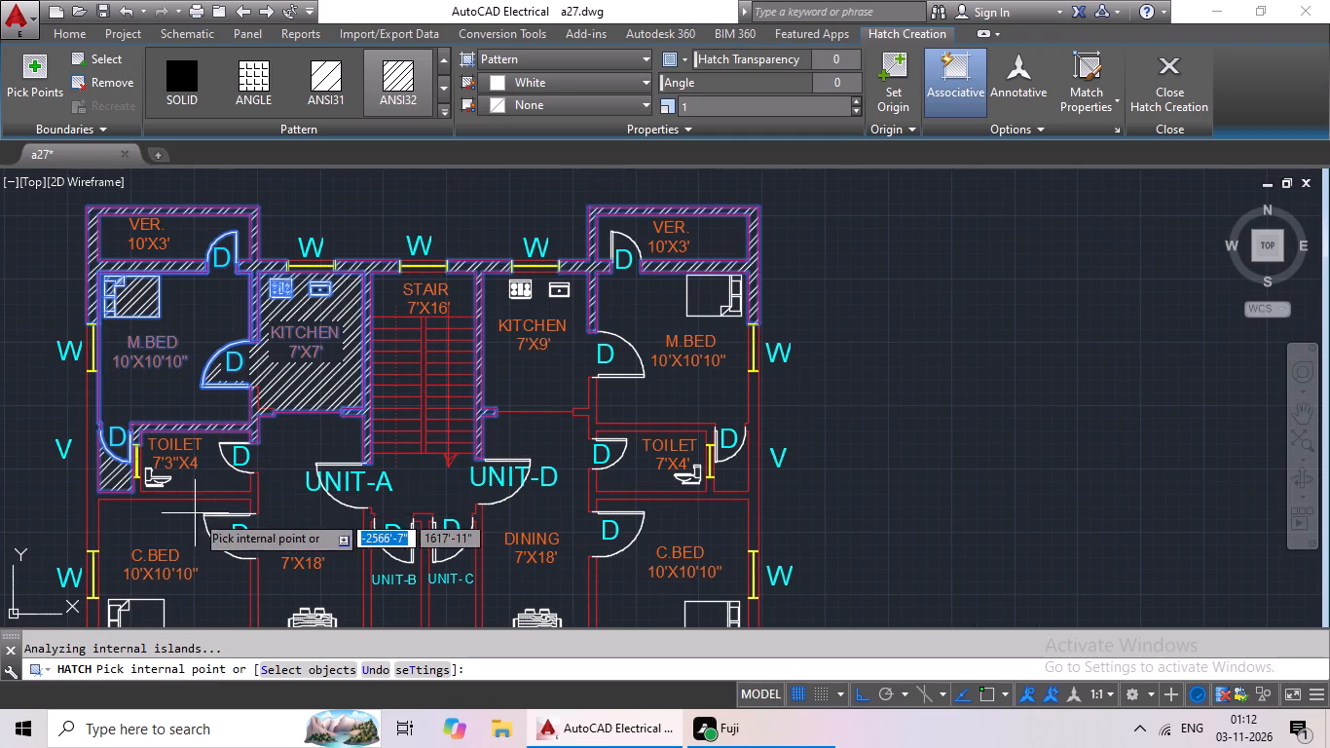
{"action": "left_click", "coordinate": [284, 389]}
{"action": "left_click", "coordinate": [239, 497]}
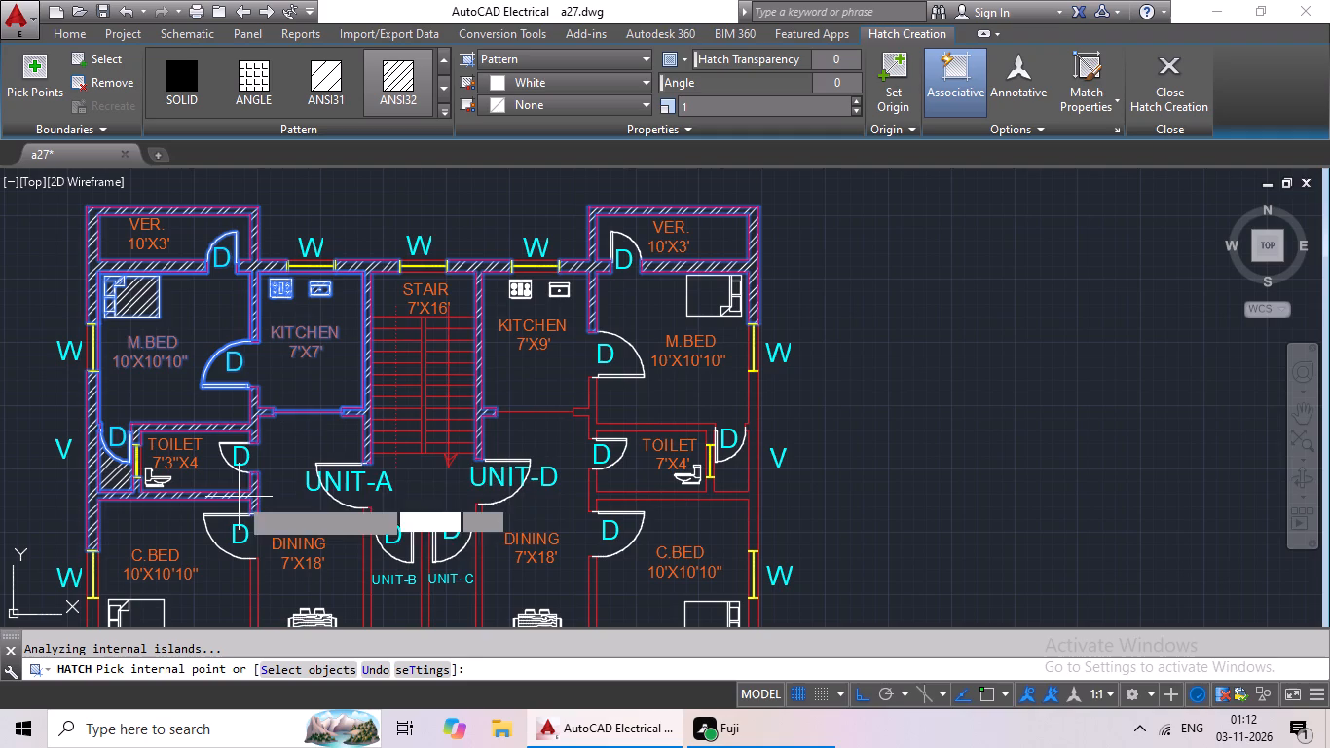
{"action": "left_click", "coordinate": [111, 473]}
{"action": "left_click_drag", "start_coordinate": [127, 462], "coordinate": [127, 463]}
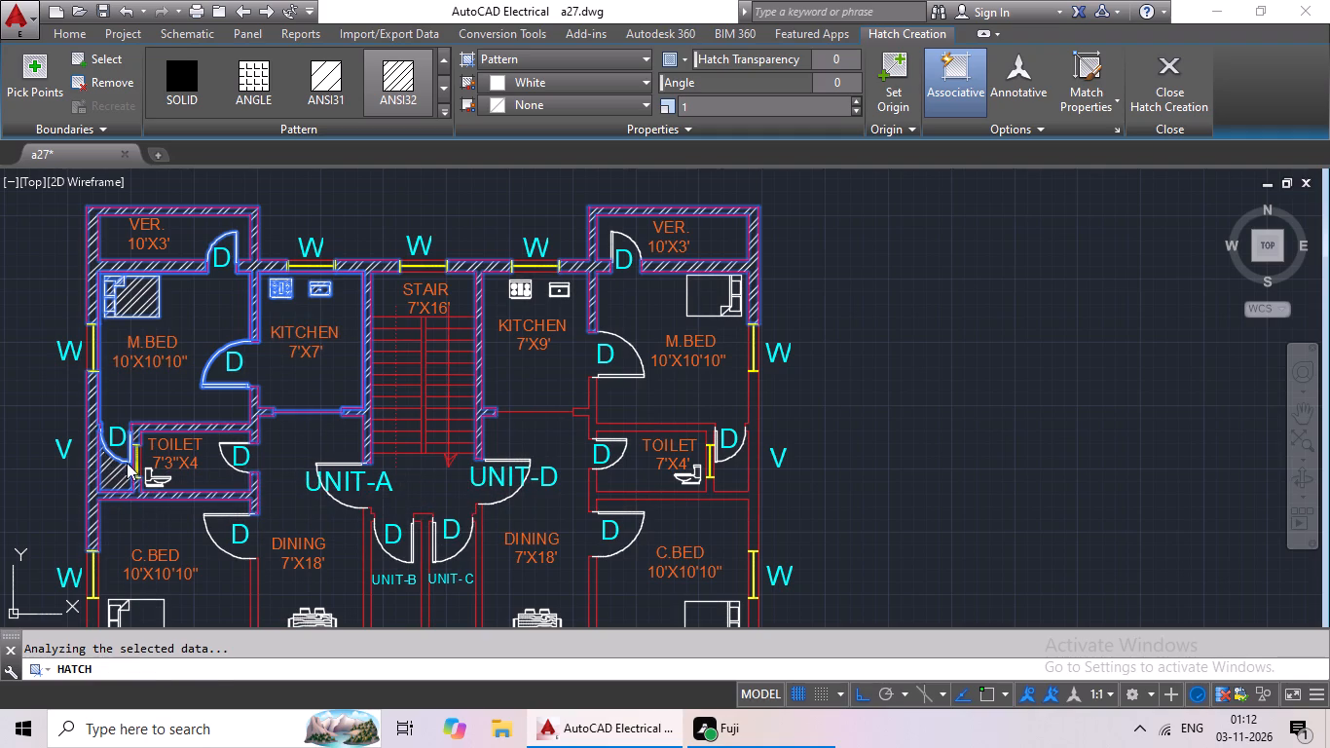
{"action": "left_click_drag", "start_coordinate": [127, 463], "coordinate": [119, 477]}
{"action": "left_click", "coordinate": [118, 472]}
Add to the hatch the walls around both DINING rooms and 10'X10'10" C.BEDs, plus those of the northeastern TOILET.
{"action": "middle_click_drag", "start_coordinate": [125, 522], "coordinate": [179, 391]}
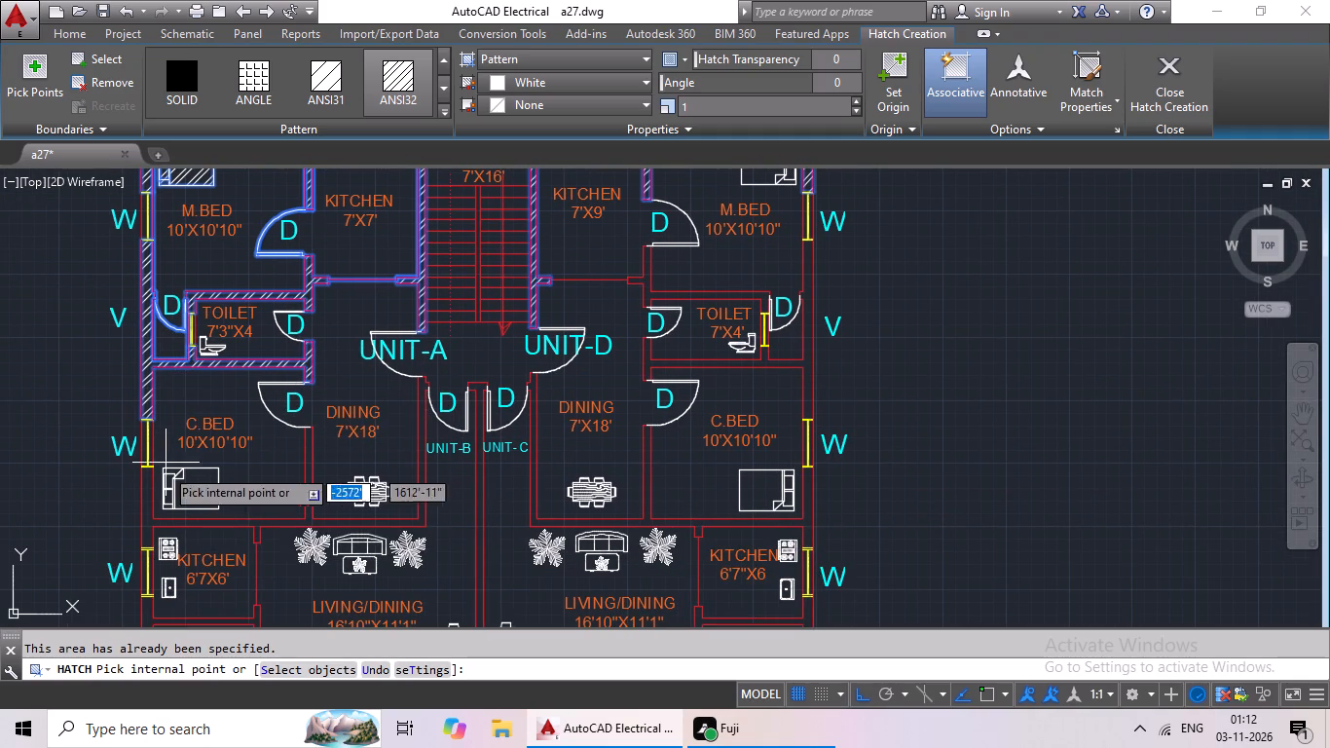
{"action": "left_click", "coordinate": [206, 526]}
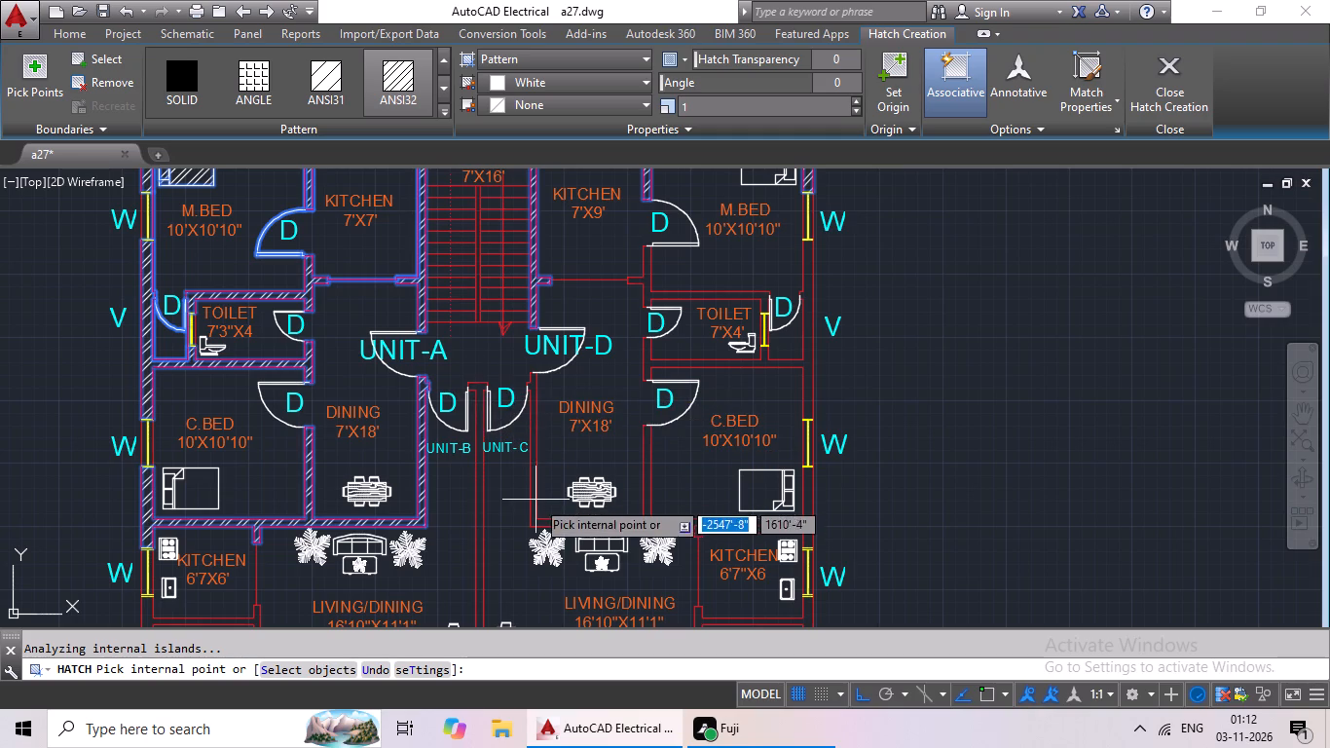
{"action": "left_click", "coordinate": [533, 525]}
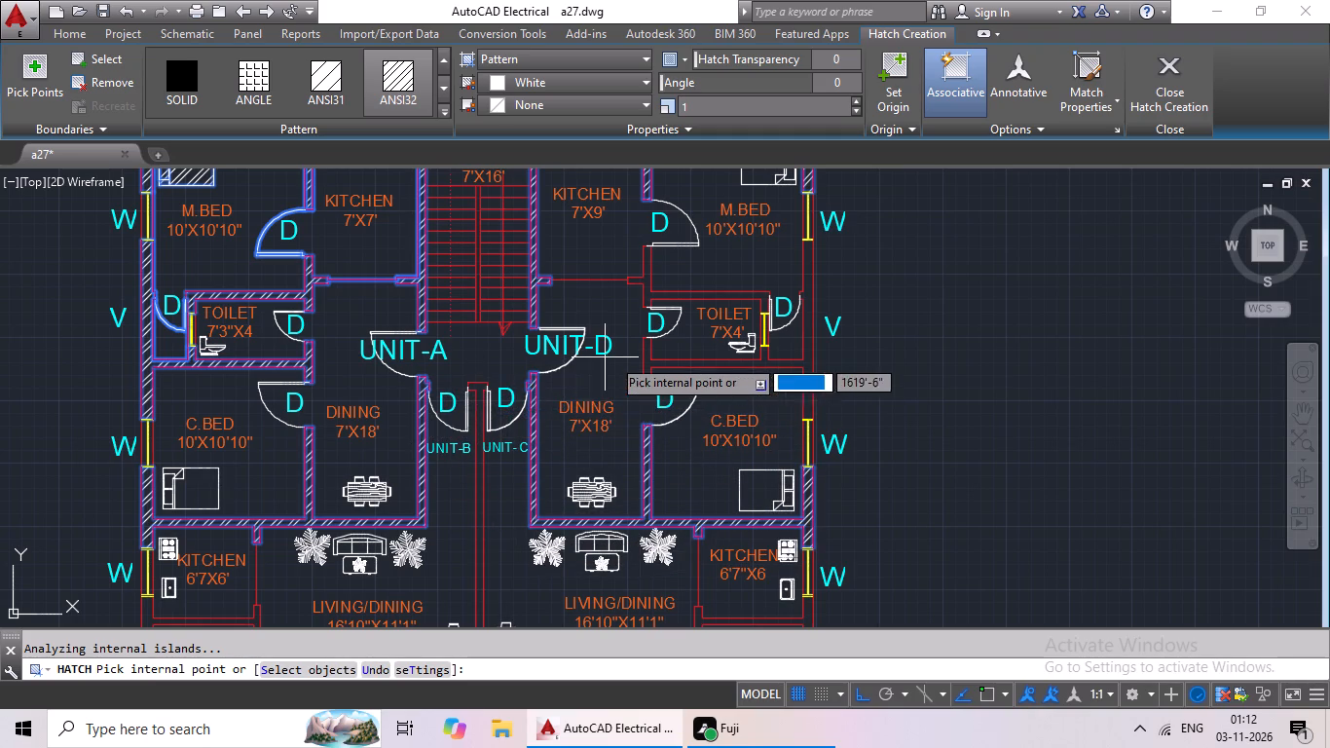
{"action": "left_click", "coordinate": [647, 358]}
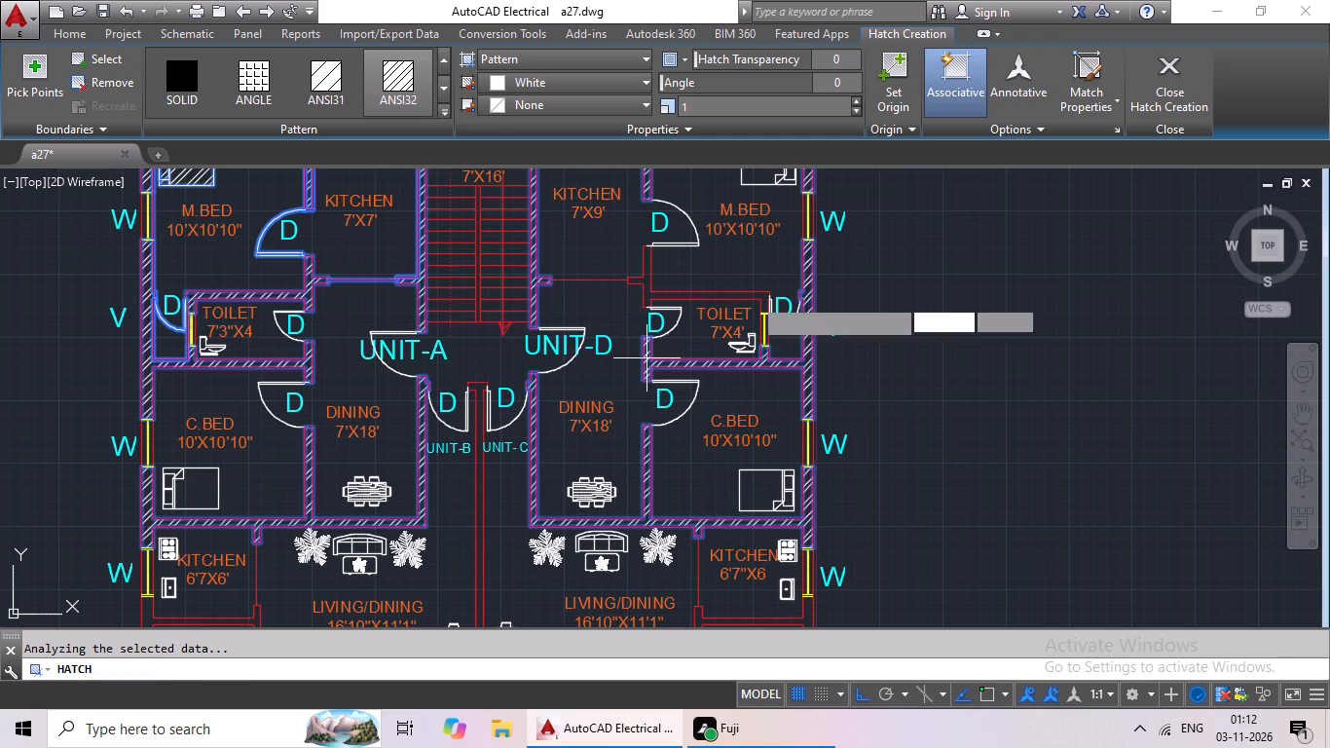
{"action": "left_click", "coordinate": [757, 299]}
Add to the hatch the central wall between the LIVING/DINING rooms and the walls around the eastern C.BED and M.BED 10'X11'.
{"action": "scroll", "coordinate": [720, 318], "scroll_direction": "down", "scroll_amount": 1}
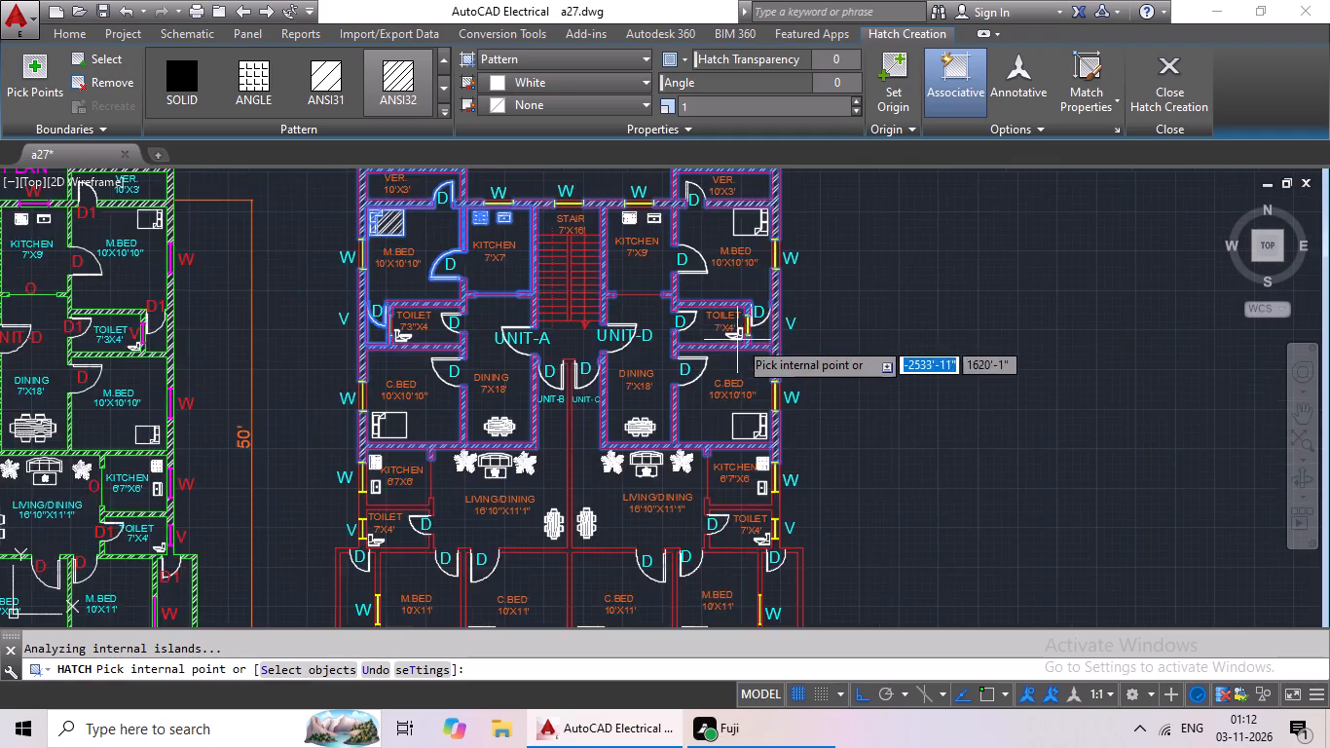
{"action": "scroll", "coordinate": [738, 346], "scroll_direction": "down", "scroll_amount": 1}
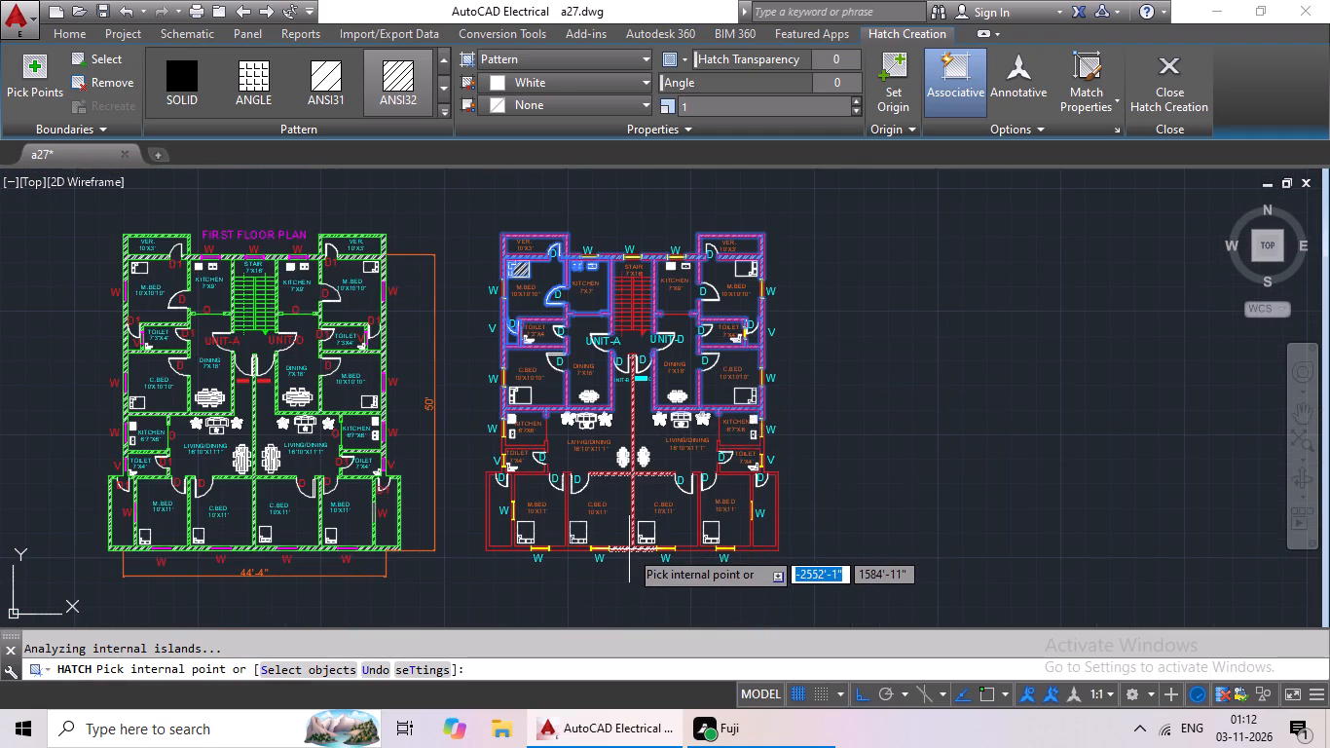
{"action": "left_click", "coordinate": [626, 549]}
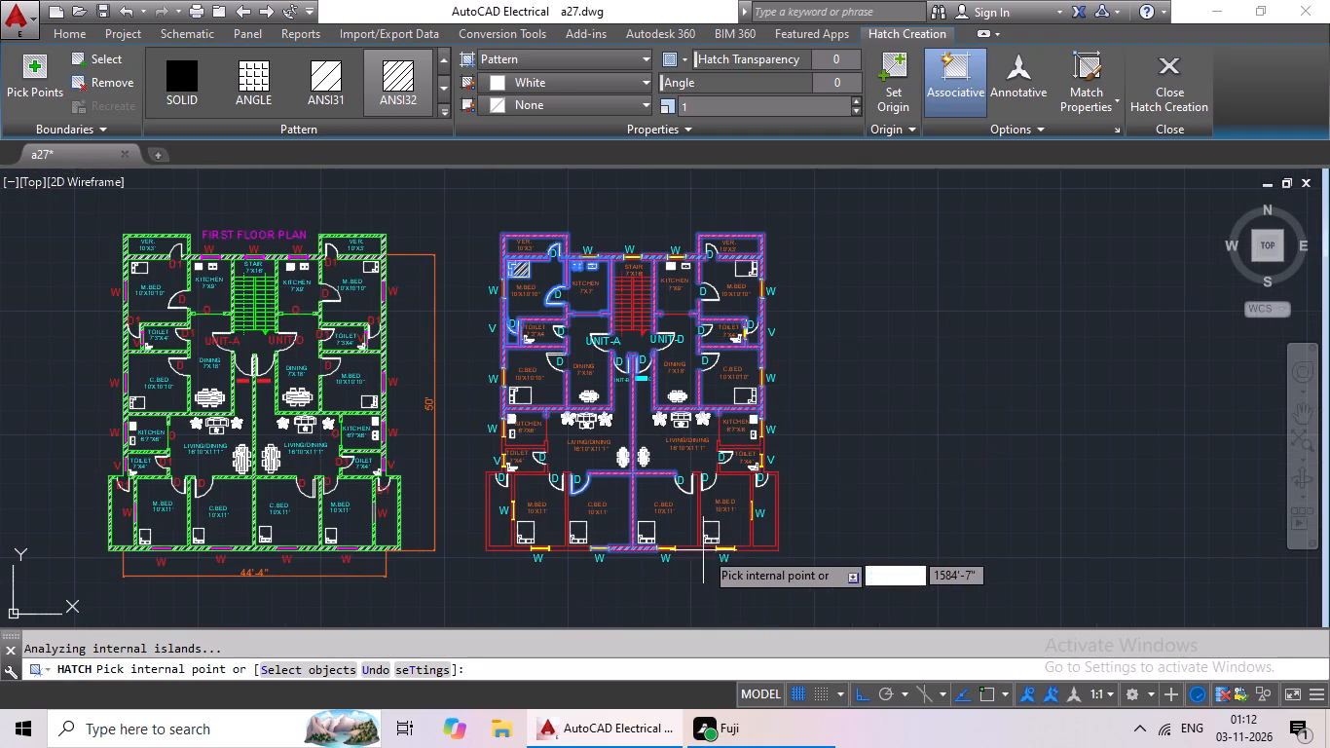
{"action": "left_click", "coordinate": [693, 547]}
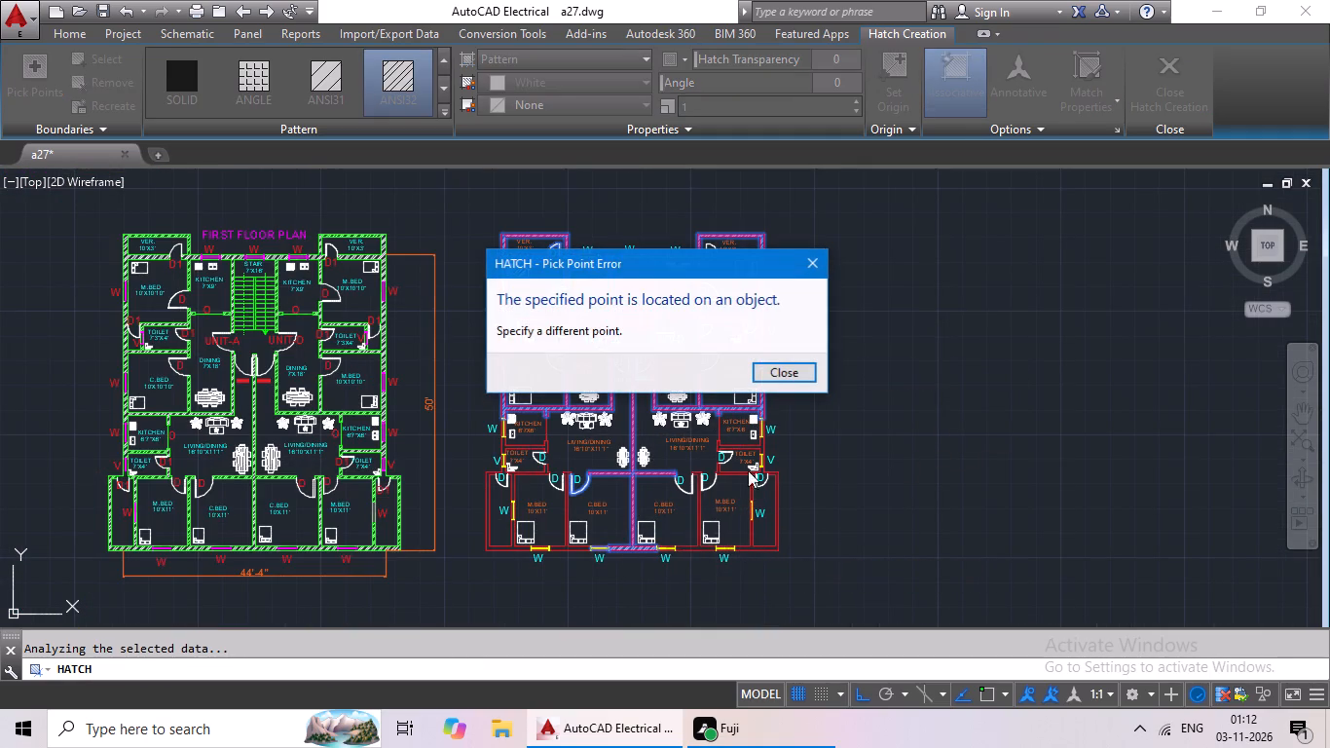
{"action": "left_click", "coordinate": [810, 258]}
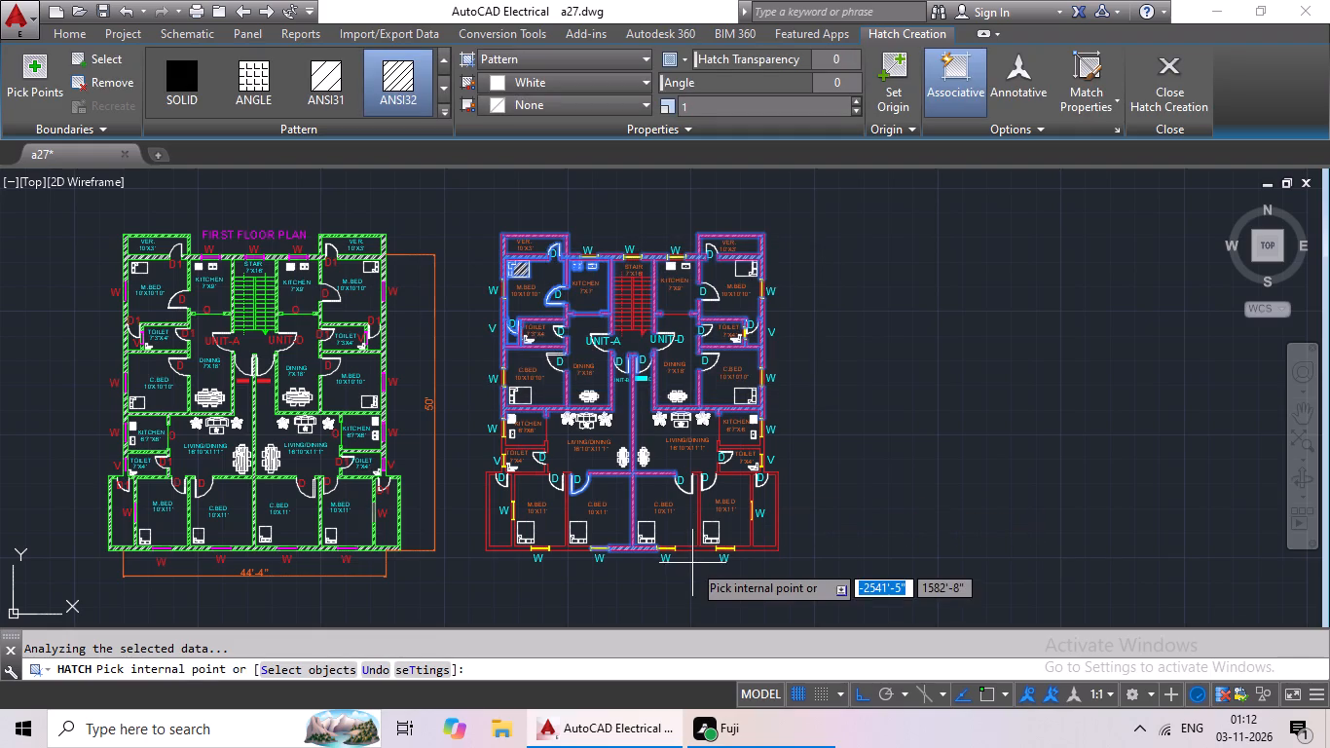
{"action": "scroll", "coordinate": [695, 546], "scroll_direction": "up", "scroll_amount": 3}
{"action": "left_click", "coordinate": [711, 554]}
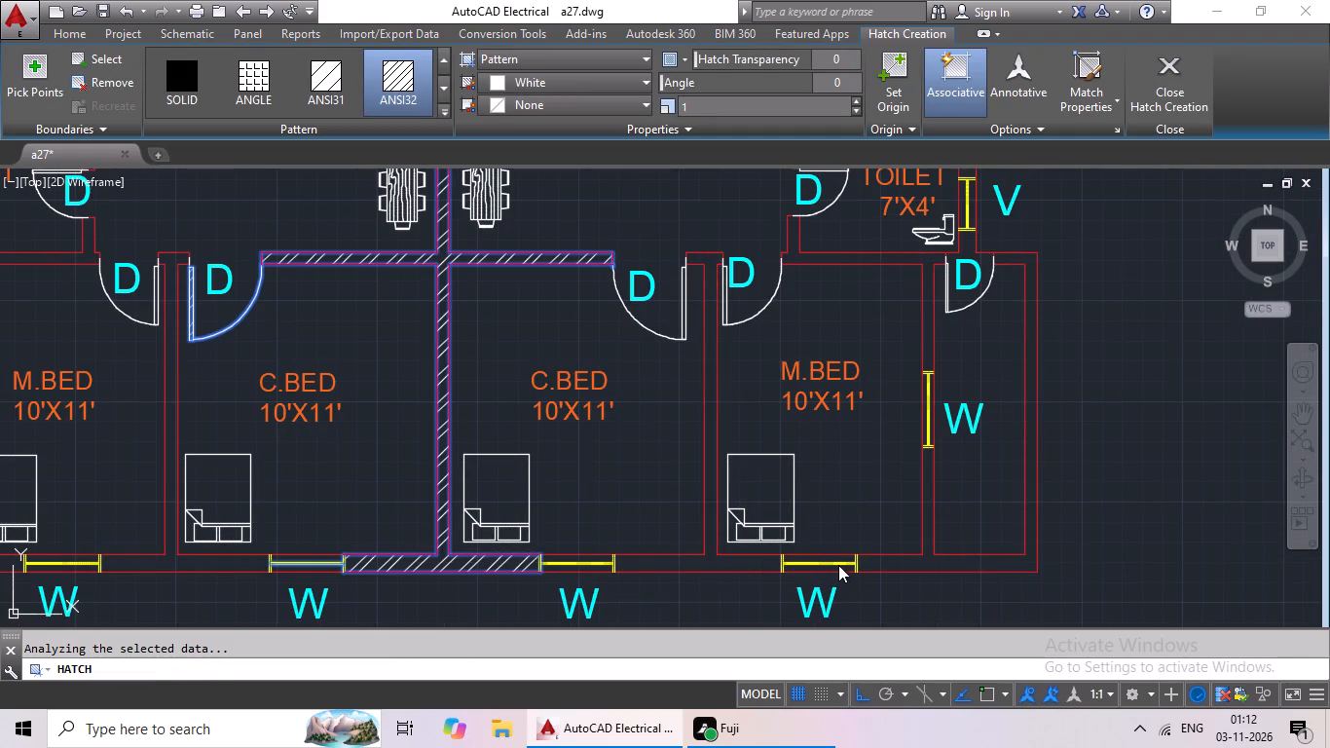
{"action": "left_click", "coordinate": [933, 565]}
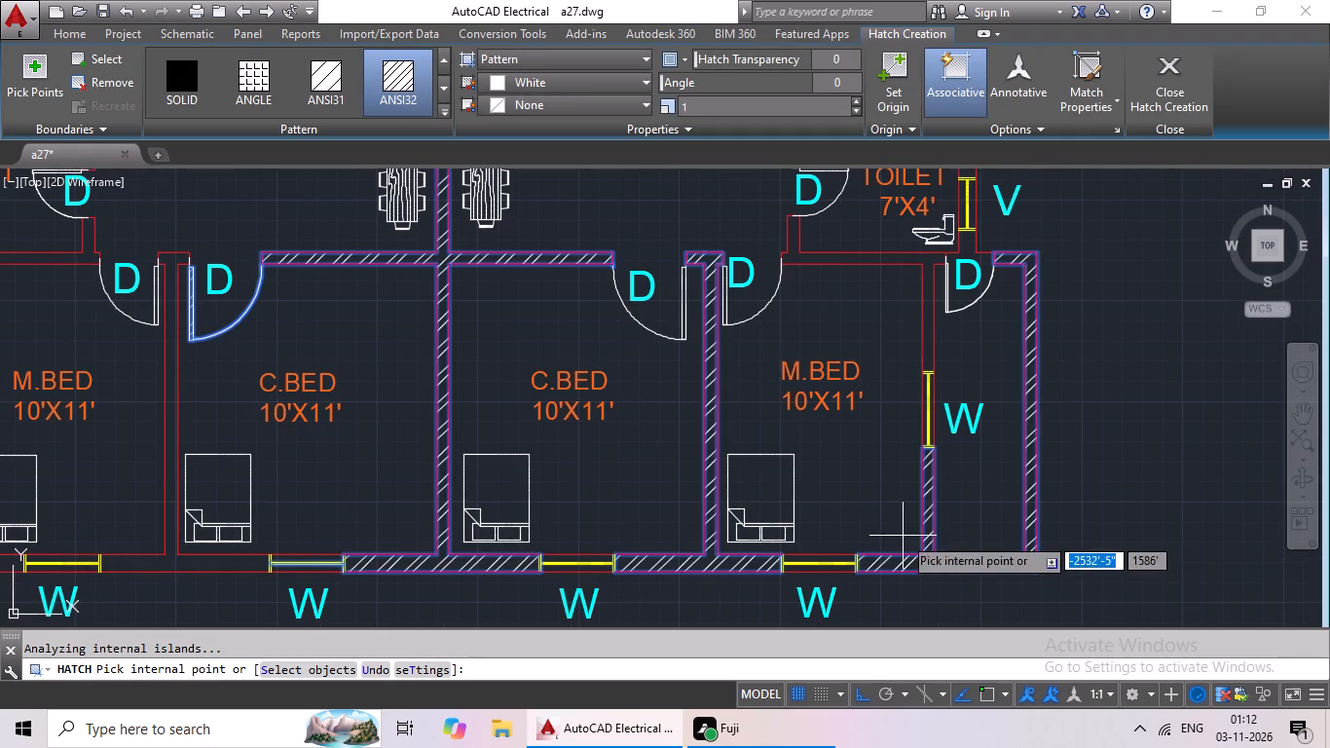
{"action": "left_click", "coordinate": [941, 256]}
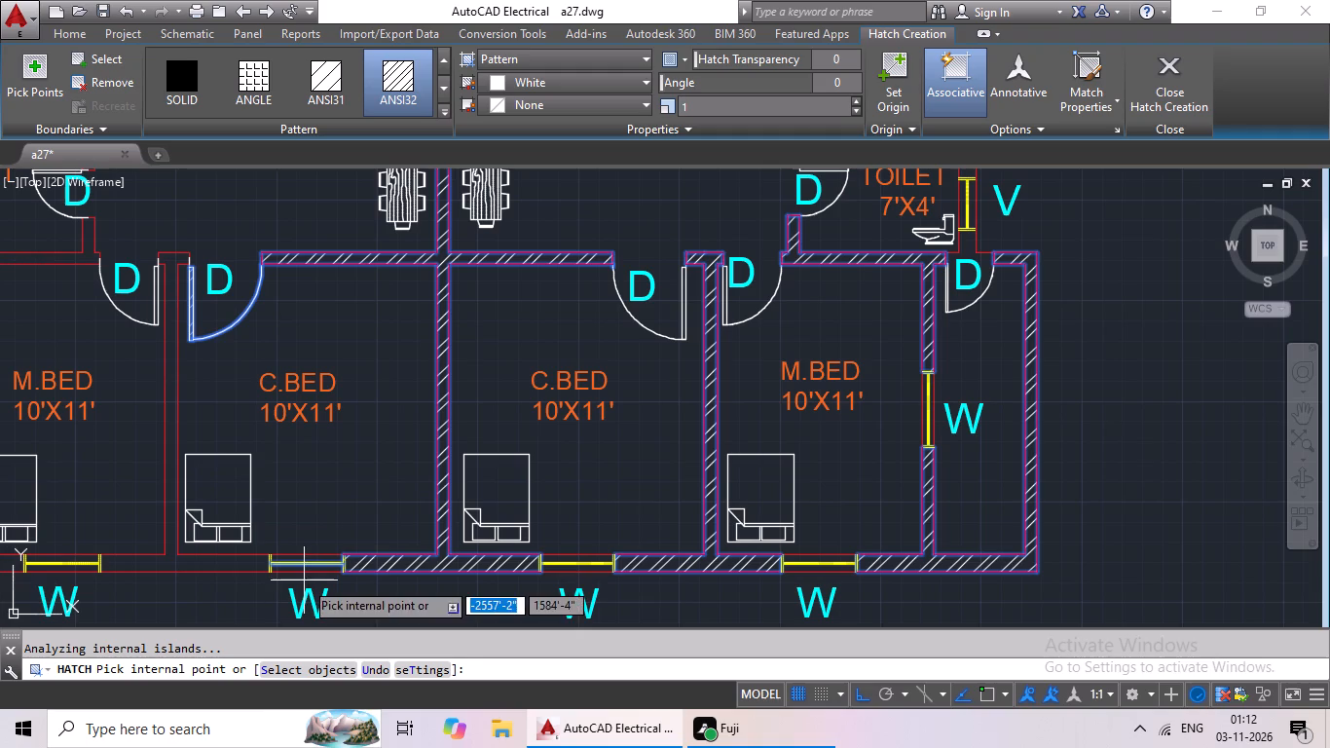
Add to the hatch the walls around the western 10'X11' M.BED and its side strip, and the wall shared with C.BED.
{"action": "middle_click_drag", "start_coordinate": [306, 572], "coordinate": [388, 480]}
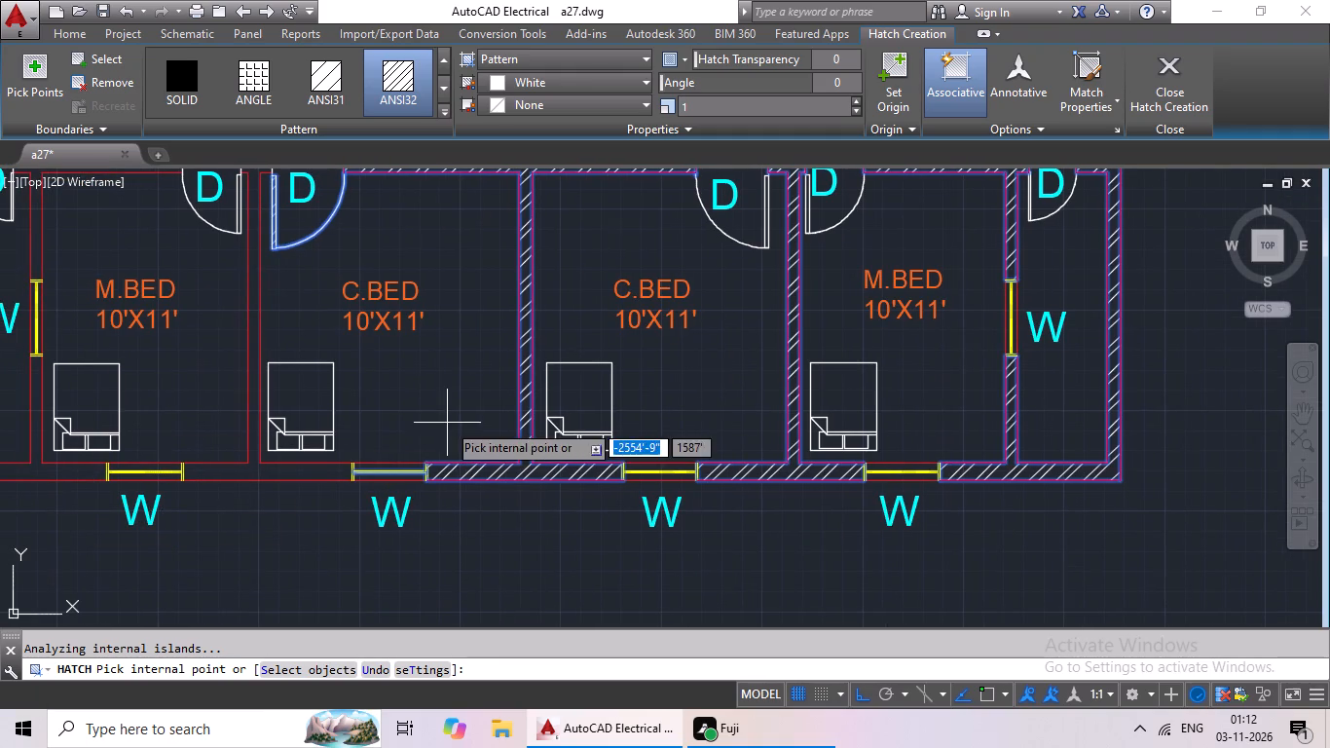
{"action": "middle_click_drag", "start_coordinate": [430, 452], "coordinate": [631, 400]}
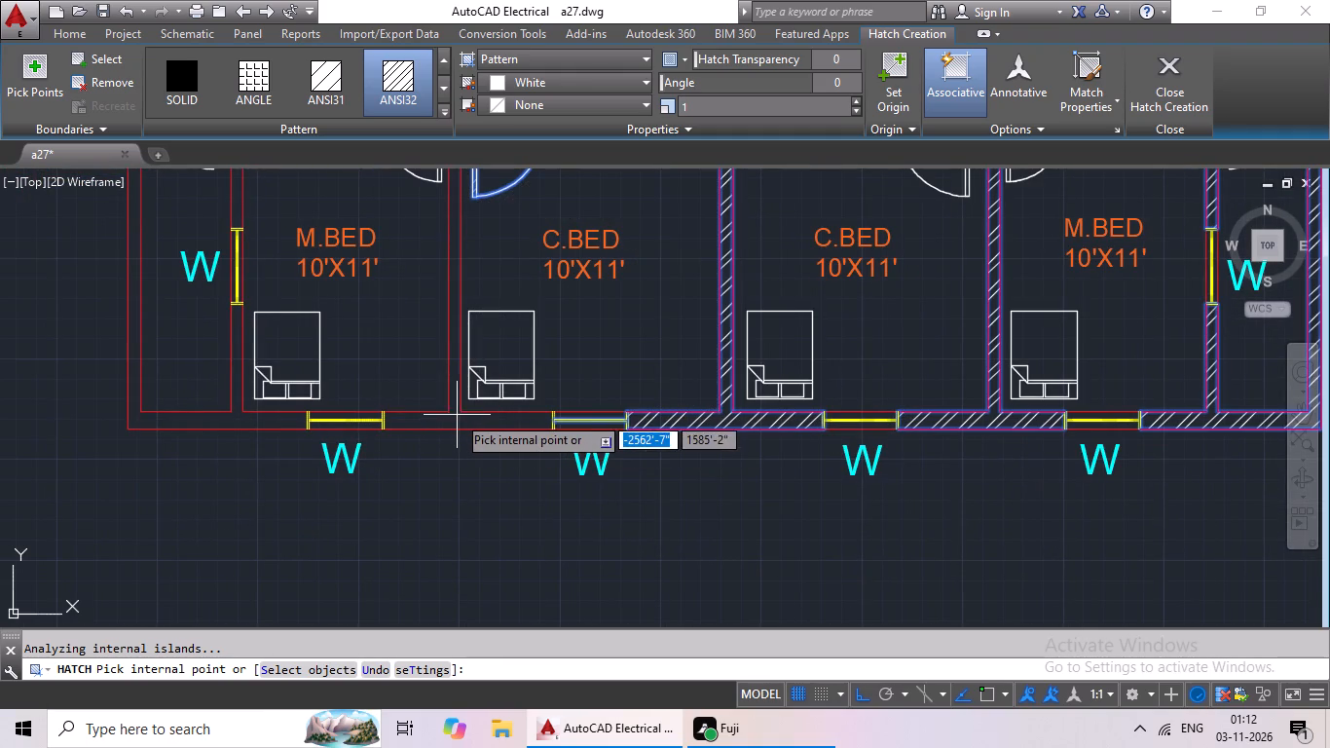
{"action": "scroll", "coordinate": [453, 410], "scroll_direction": "down", "scroll_amount": 1}
{"action": "scroll", "coordinate": [453, 411], "scroll_direction": "up", "scroll_amount": 3}
{"action": "scroll", "coordinate": [453, 411], "scroll_direction": "down", "scroll_amount": 3}
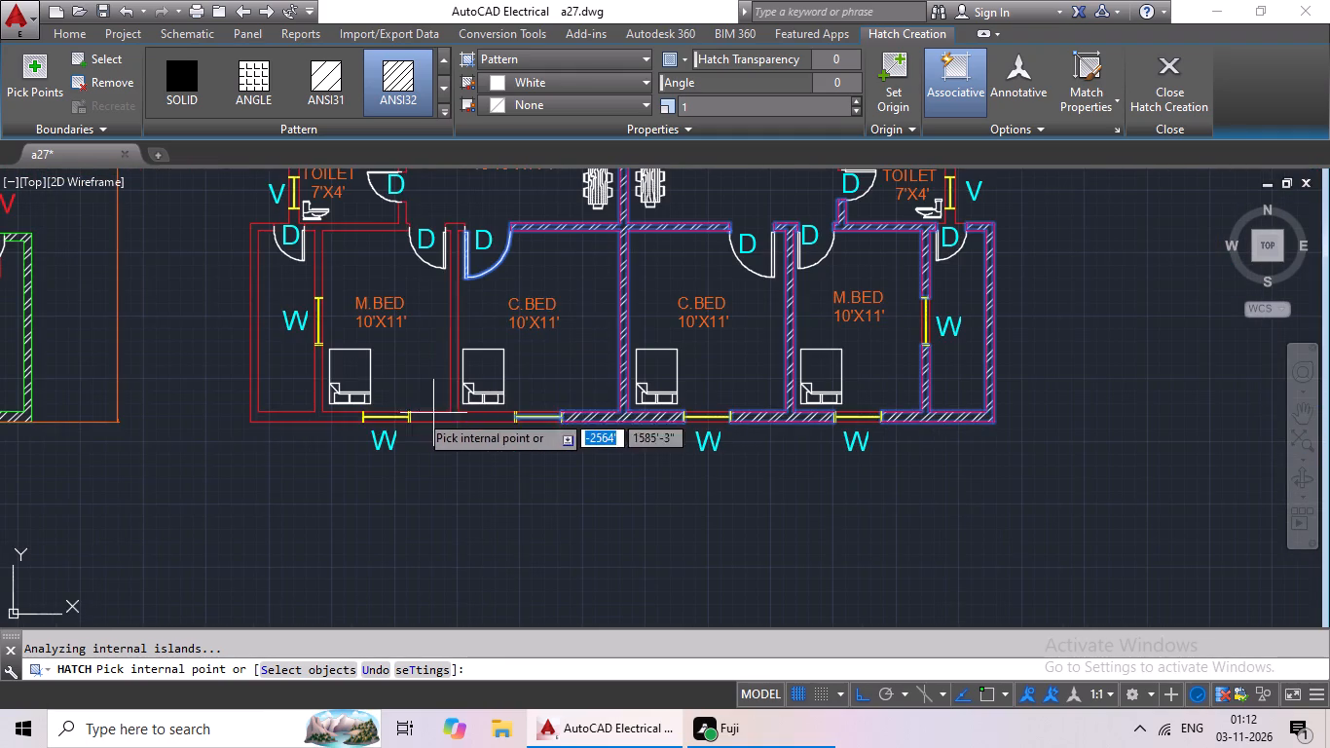
{"action": "left_click", "coordinate": [319, 231]}
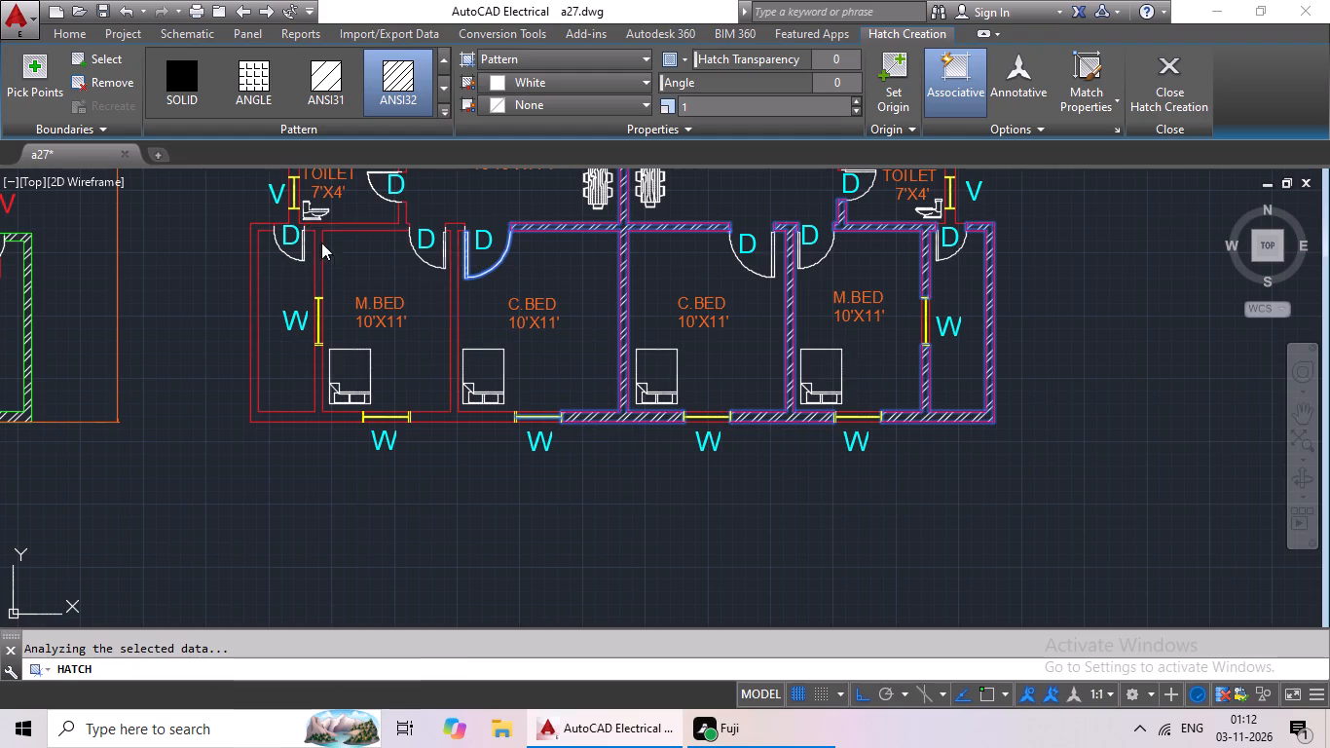
{"action": "left_click", "coordinate": [315, 392]}
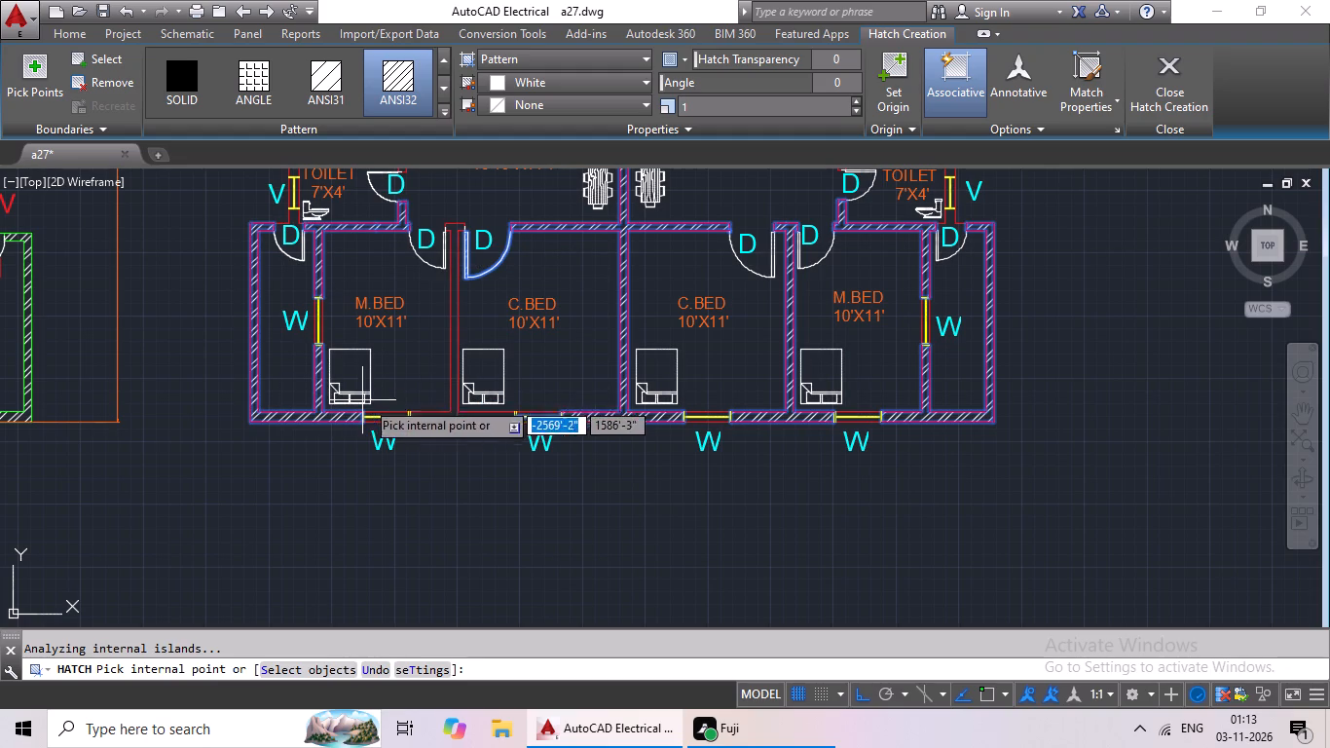
{"action": "left_click", "coordinate": [439, 421]}
Add to the hatch the walls between the 6'7"X6' KITCHEN and 7'X4' TOILET on both the western and eastern sides.
{"action": "middle_click_drag", "start_coordinate": [452, 326], "coordinate": [515, 457]}
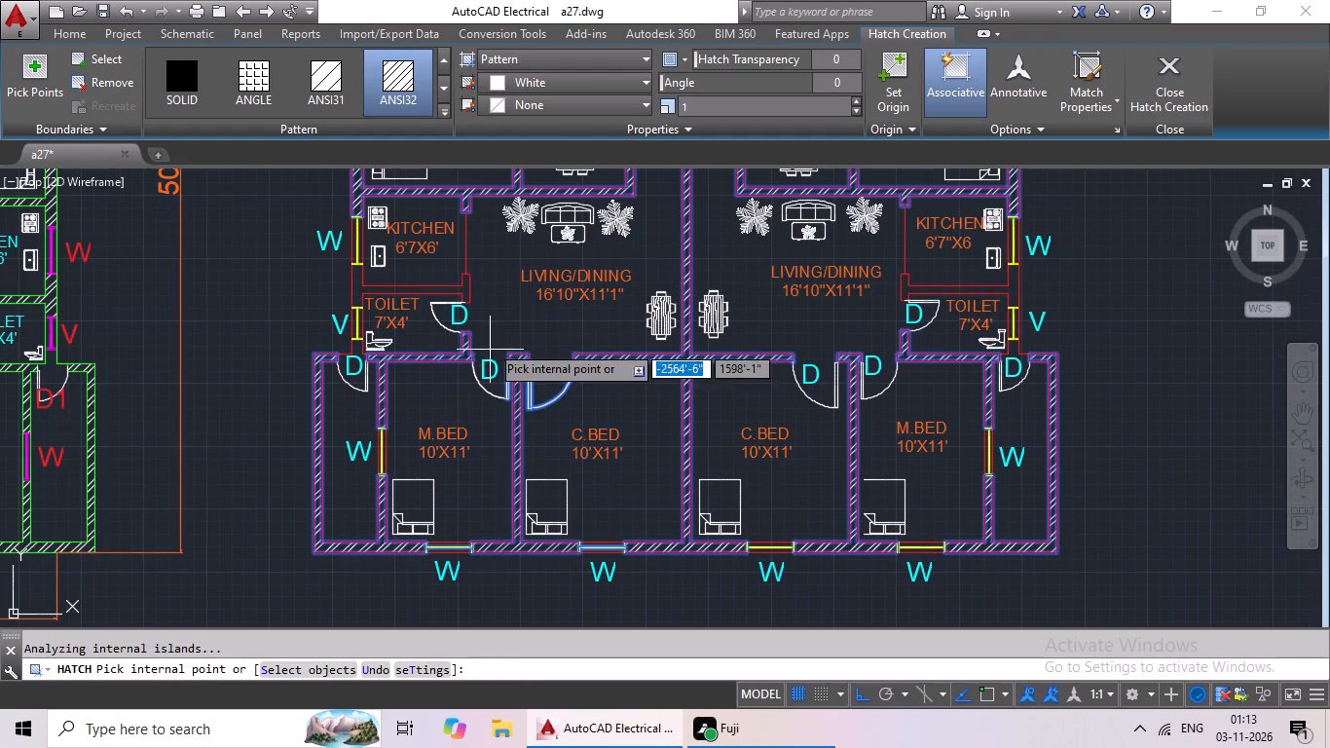
{"action": "left_click", "coordinate": [469, 287]}
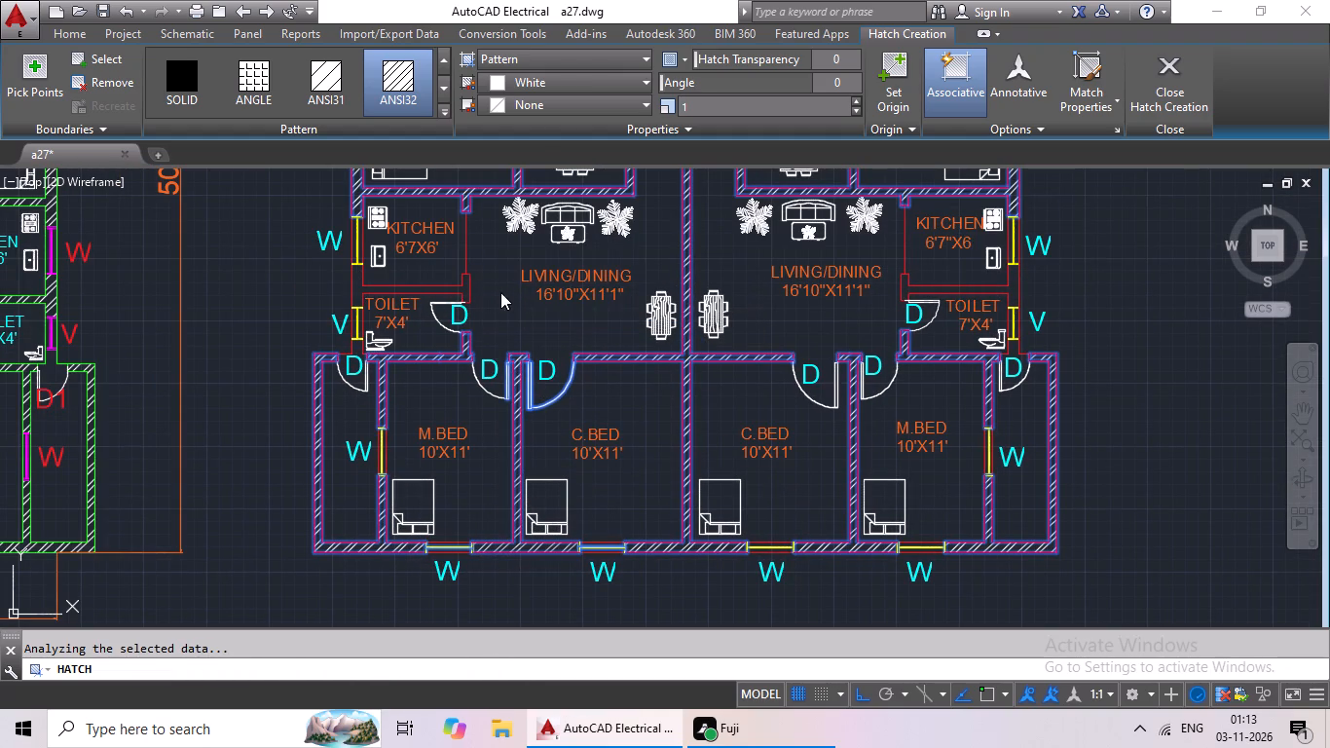
{"action": "scroll", "coordinate": [506, 294], "scroll_direction": "down", "scroll_amount": 1}
{"action": "middle_click_drag", "start_coordinate": [506, 295], "coordinate": [491, 349]}
{"action": "left_click", "coordinate": [814, 255]}
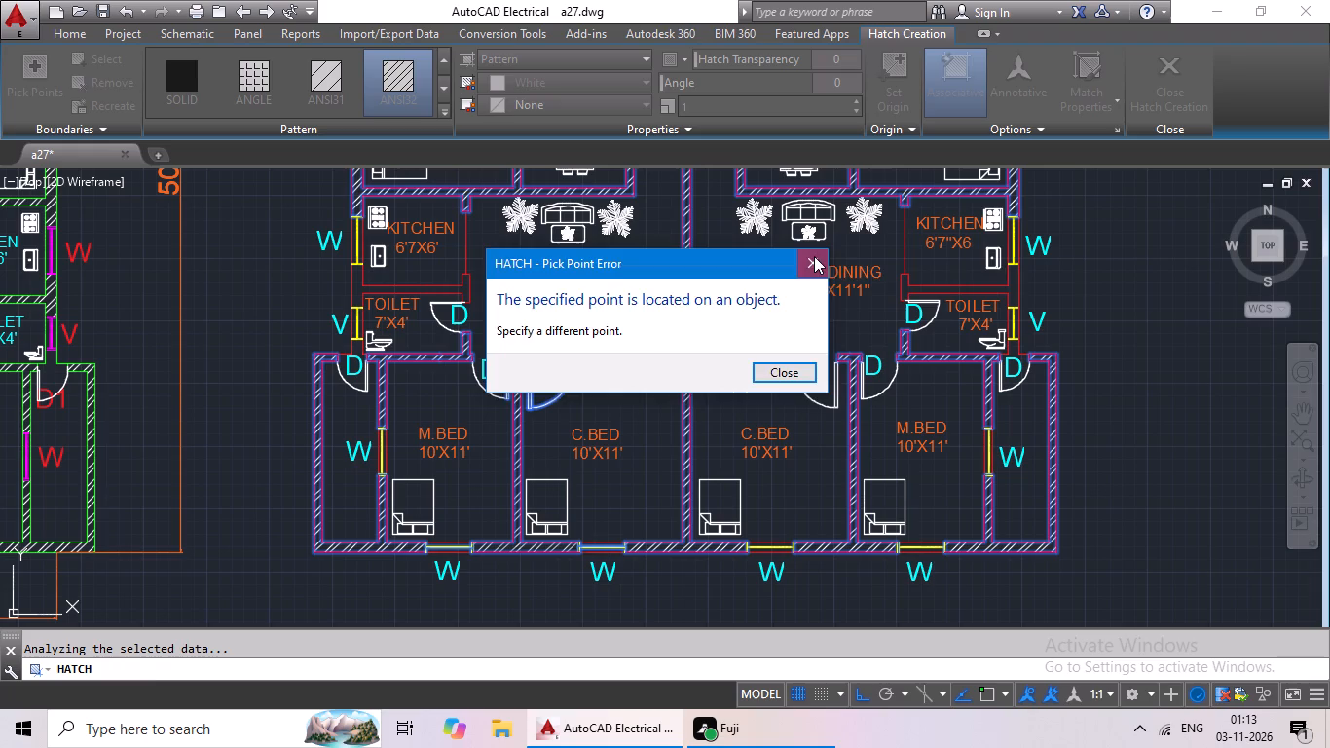
{"action": "left_click", "coordinate": [459, 288]}
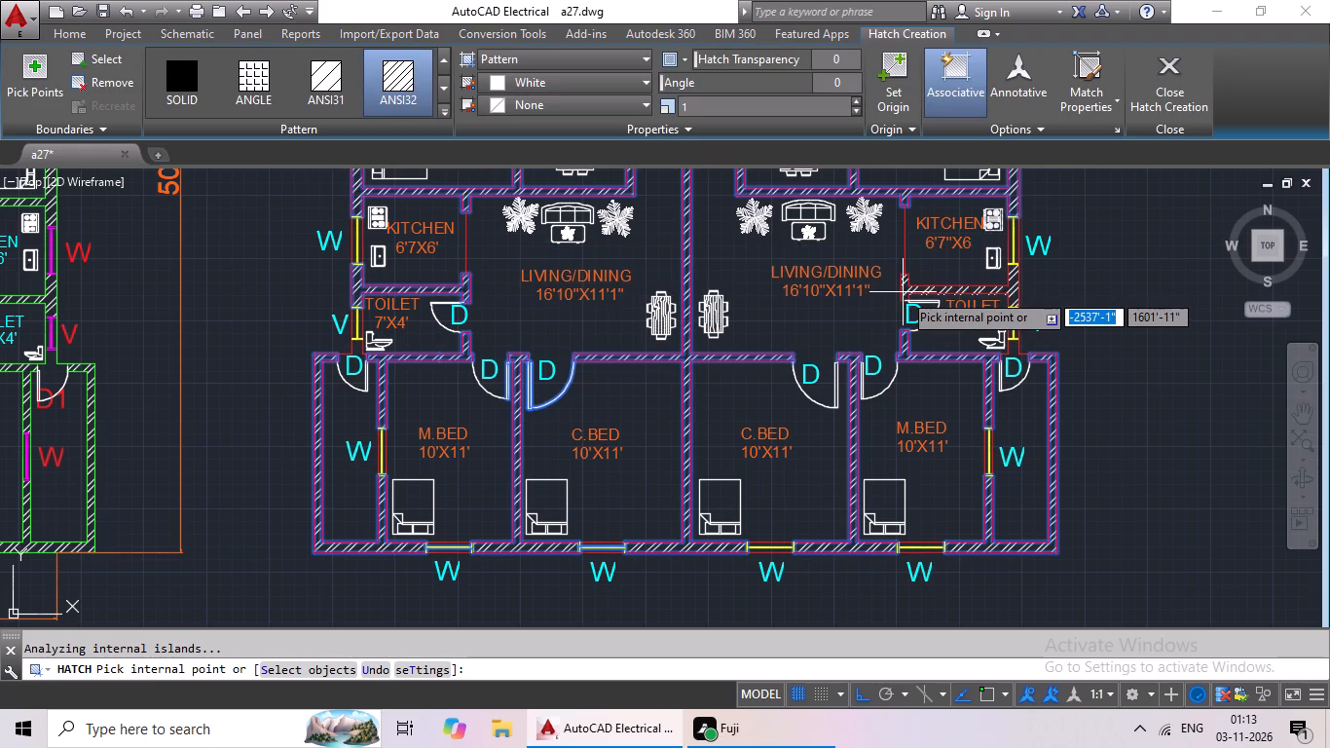
{"action": "left_click", "coordinate": [903, 292]}
{"action": "scroll", "coordinate": [860, 301], "scroll_direction": "down", "scroll_amount": 1}
{"action": "middle_click_drag", "start_coordinate": [856, 307], "coordinate": [802, 420]}
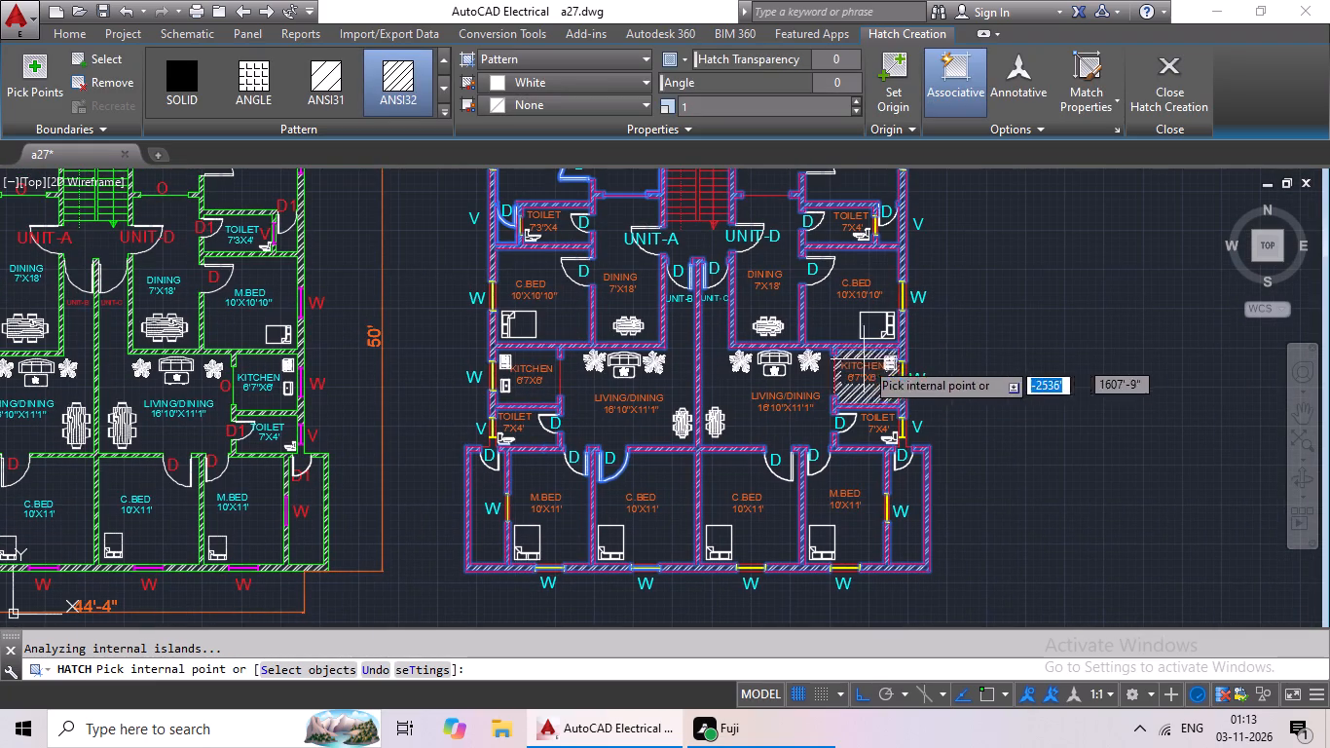
{"action": "middle_click_drag", "start_coordinate": [968, 334], "coordinate": [901, 468]}
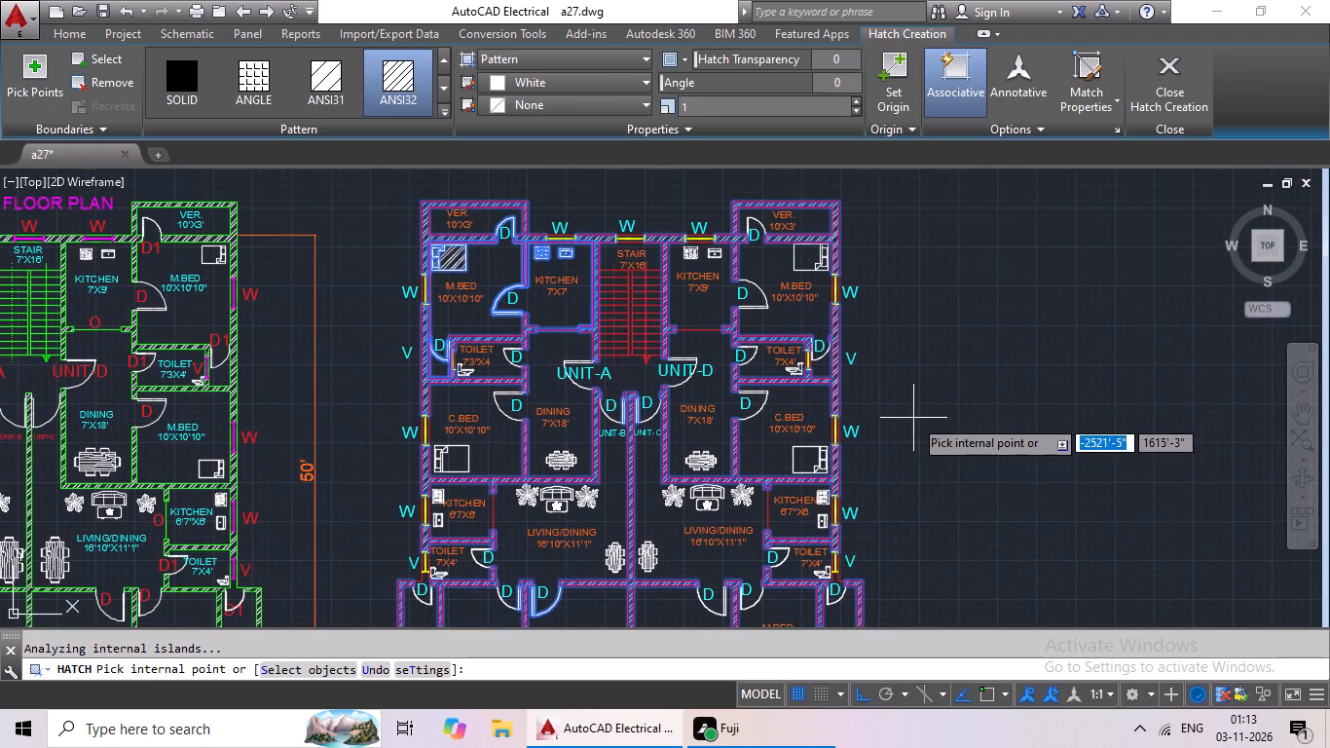
Finish the ANSI32 hatch on the red floor plan's walls.
{"action": "key", "text": "Escape"}
{"action": "key", "text": "Escape"}
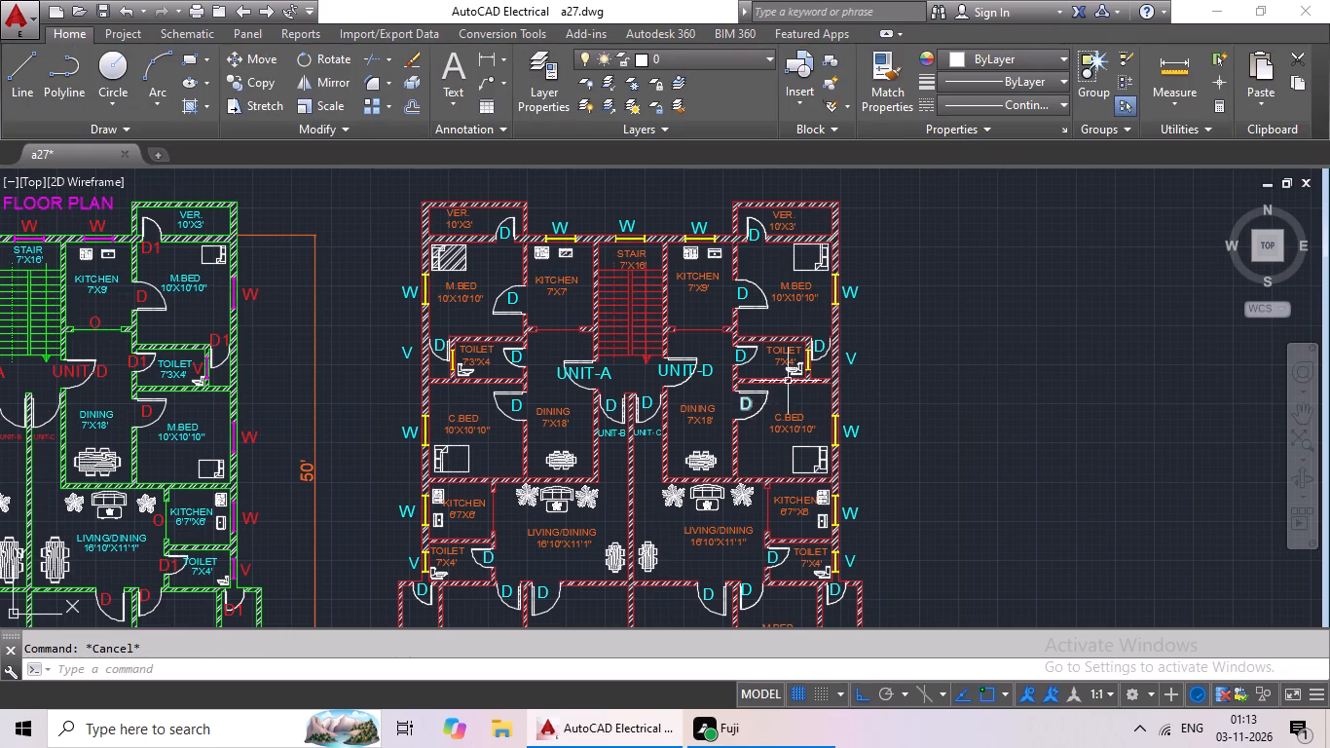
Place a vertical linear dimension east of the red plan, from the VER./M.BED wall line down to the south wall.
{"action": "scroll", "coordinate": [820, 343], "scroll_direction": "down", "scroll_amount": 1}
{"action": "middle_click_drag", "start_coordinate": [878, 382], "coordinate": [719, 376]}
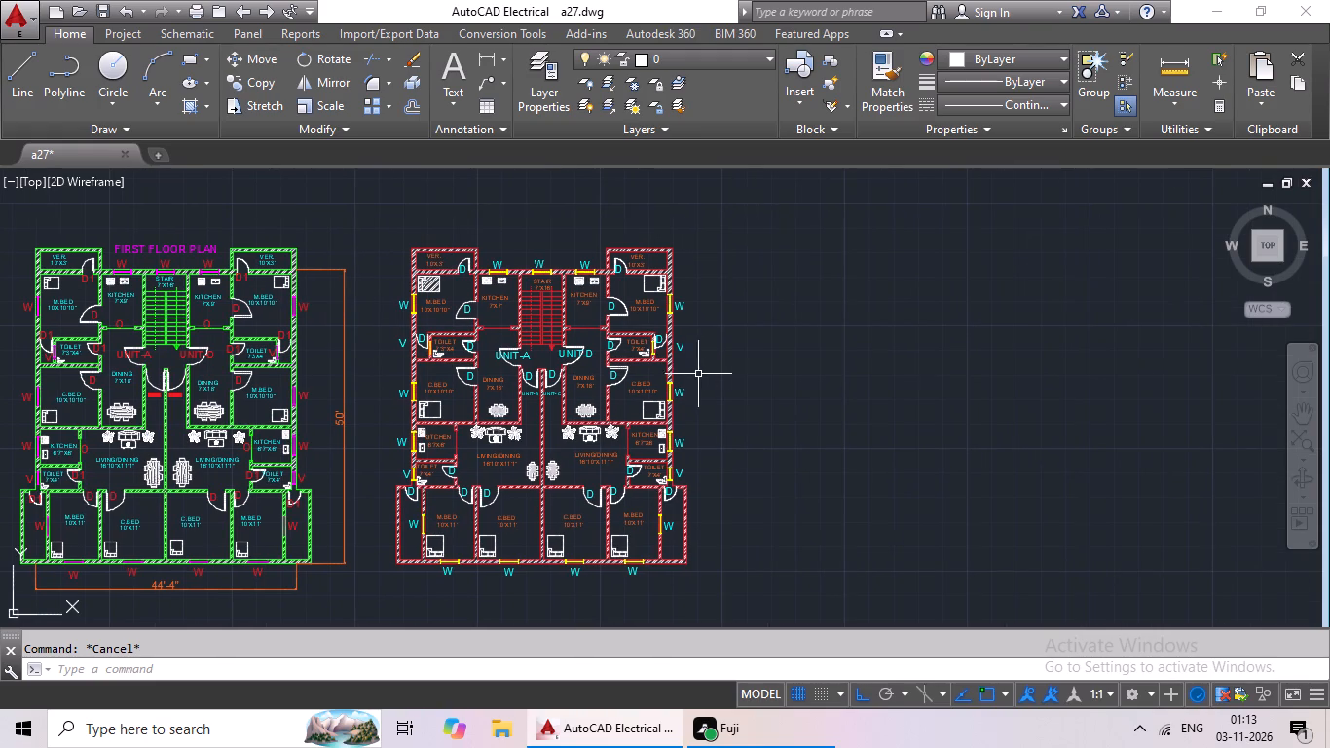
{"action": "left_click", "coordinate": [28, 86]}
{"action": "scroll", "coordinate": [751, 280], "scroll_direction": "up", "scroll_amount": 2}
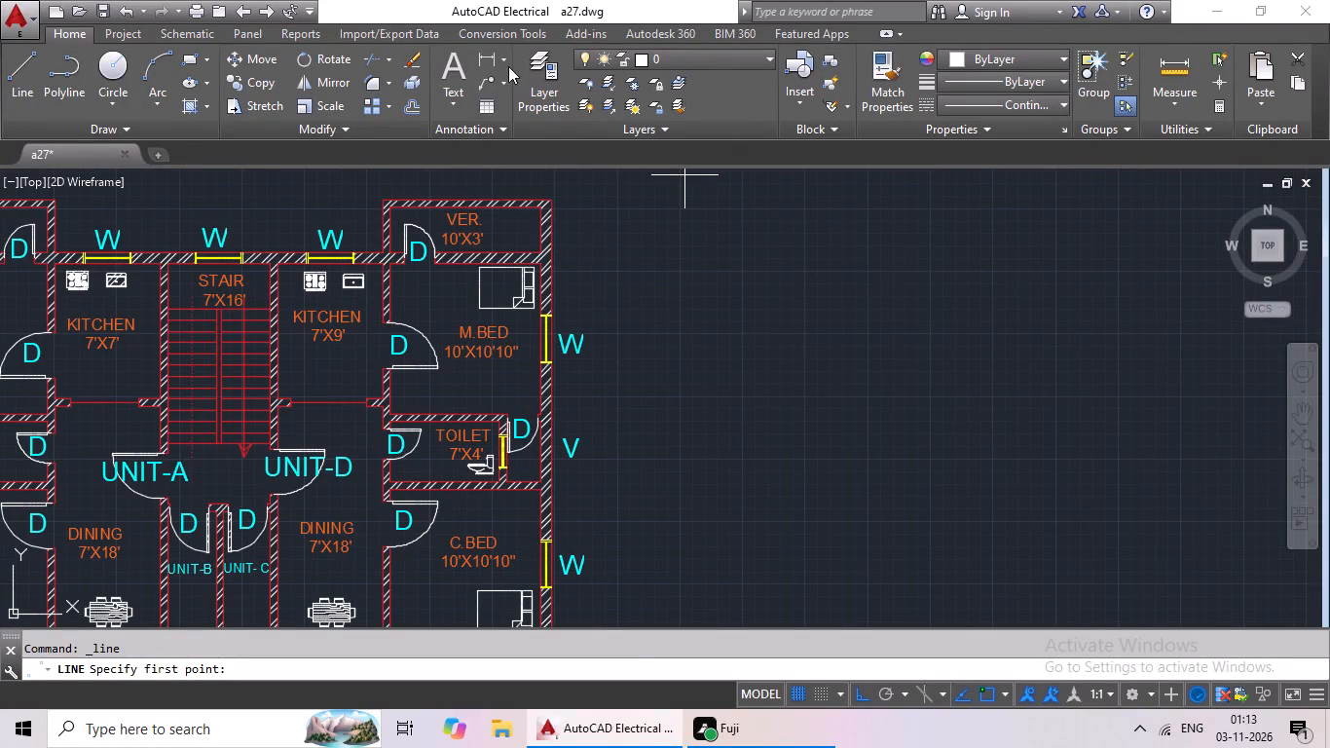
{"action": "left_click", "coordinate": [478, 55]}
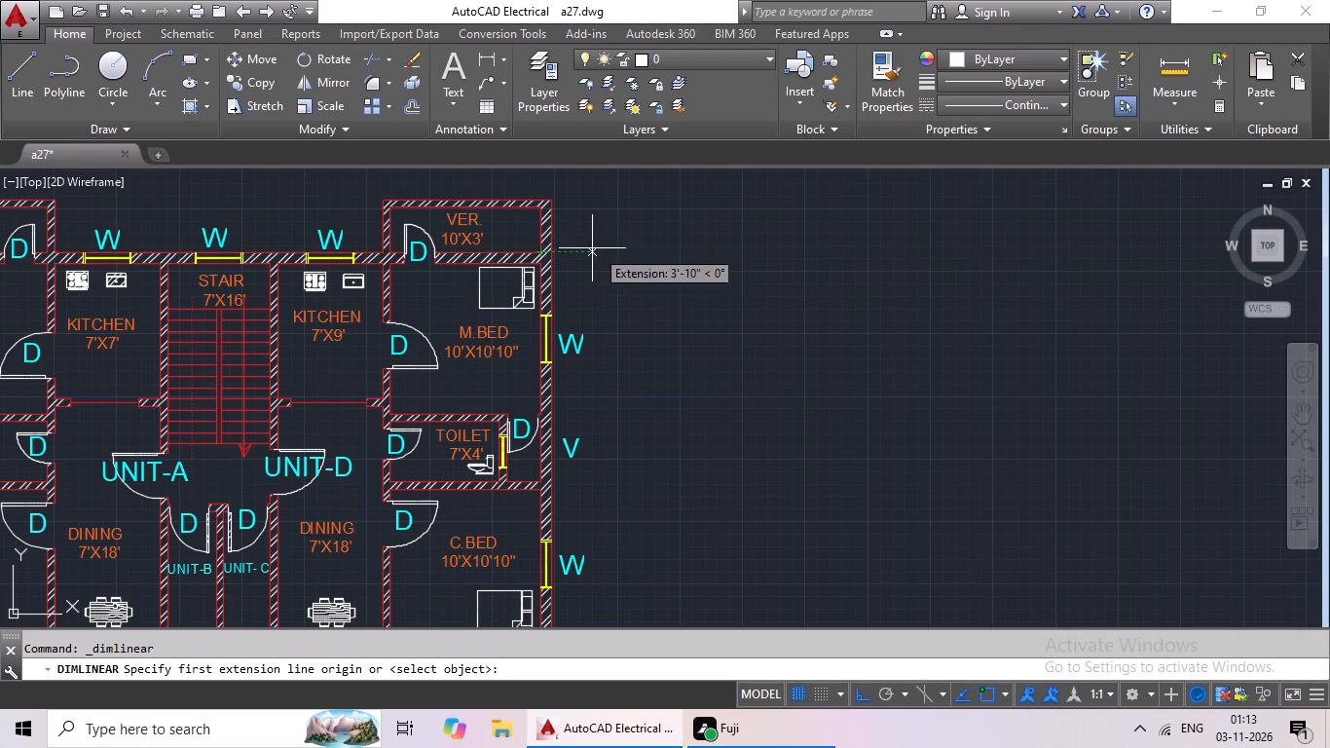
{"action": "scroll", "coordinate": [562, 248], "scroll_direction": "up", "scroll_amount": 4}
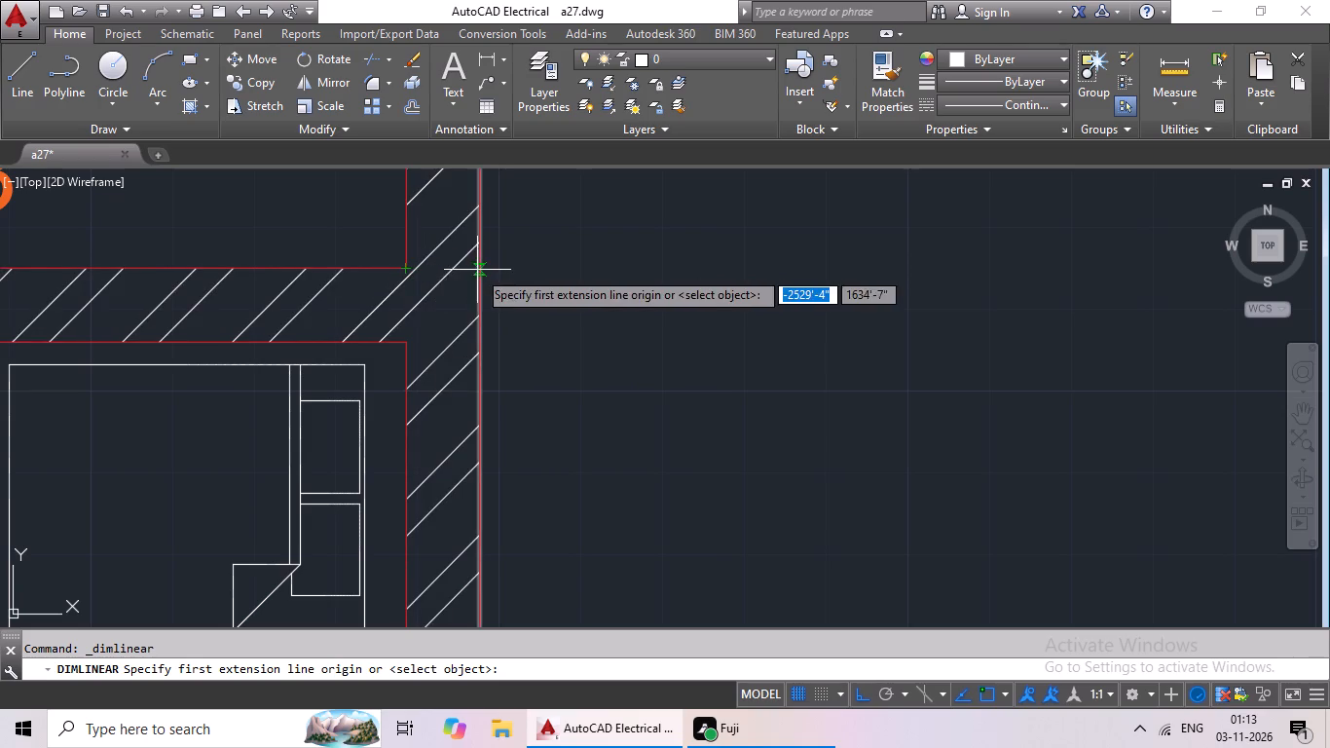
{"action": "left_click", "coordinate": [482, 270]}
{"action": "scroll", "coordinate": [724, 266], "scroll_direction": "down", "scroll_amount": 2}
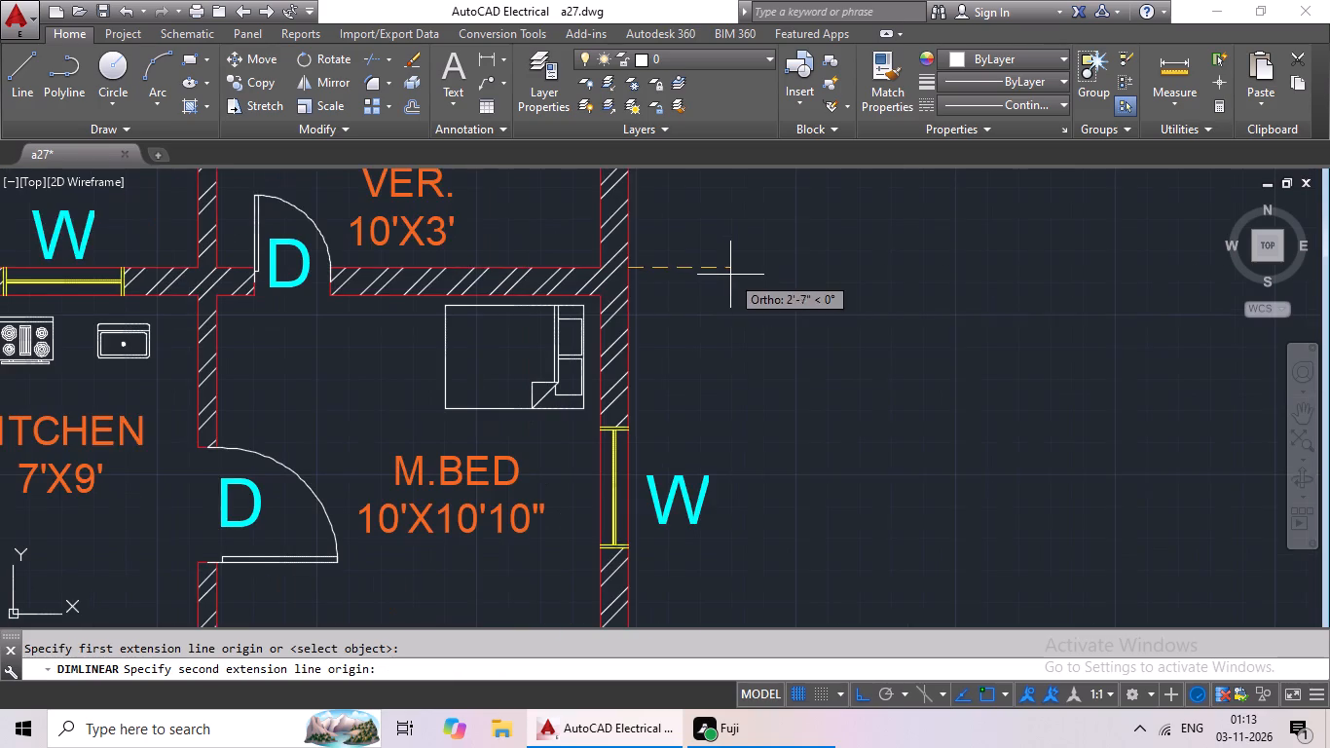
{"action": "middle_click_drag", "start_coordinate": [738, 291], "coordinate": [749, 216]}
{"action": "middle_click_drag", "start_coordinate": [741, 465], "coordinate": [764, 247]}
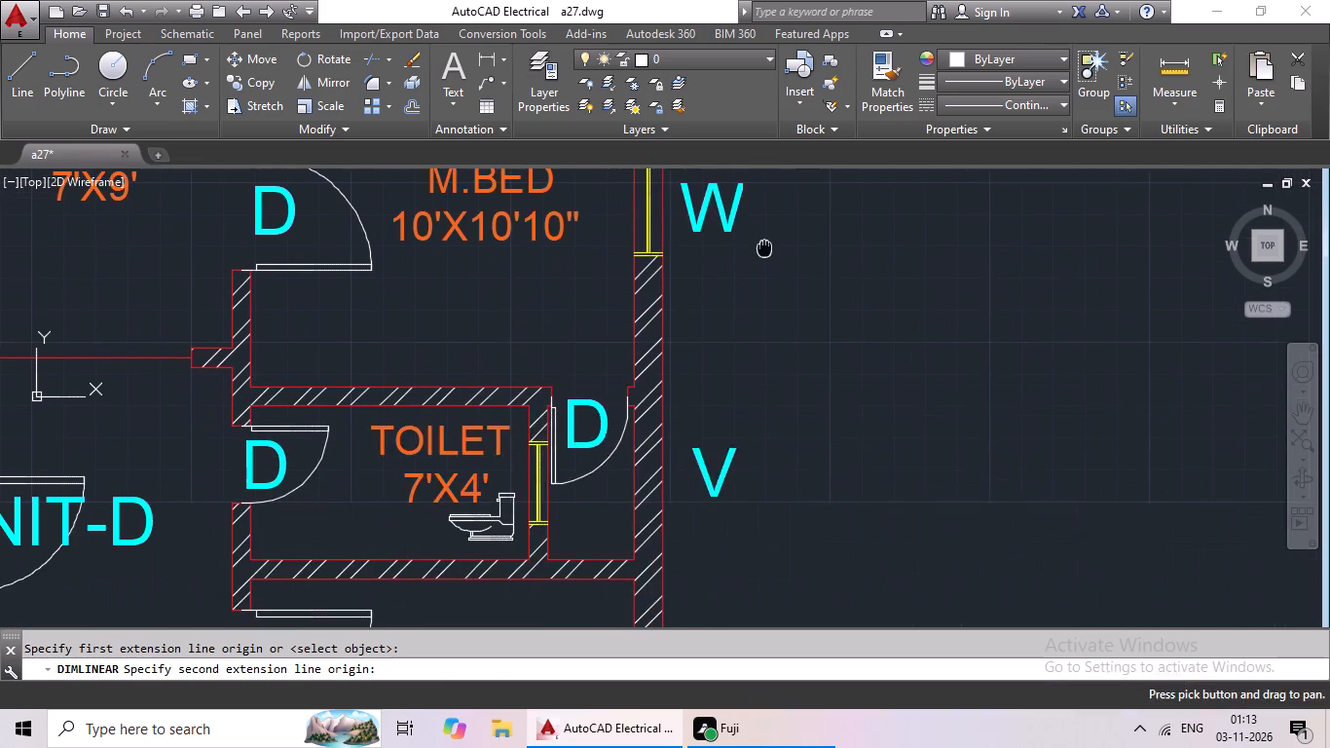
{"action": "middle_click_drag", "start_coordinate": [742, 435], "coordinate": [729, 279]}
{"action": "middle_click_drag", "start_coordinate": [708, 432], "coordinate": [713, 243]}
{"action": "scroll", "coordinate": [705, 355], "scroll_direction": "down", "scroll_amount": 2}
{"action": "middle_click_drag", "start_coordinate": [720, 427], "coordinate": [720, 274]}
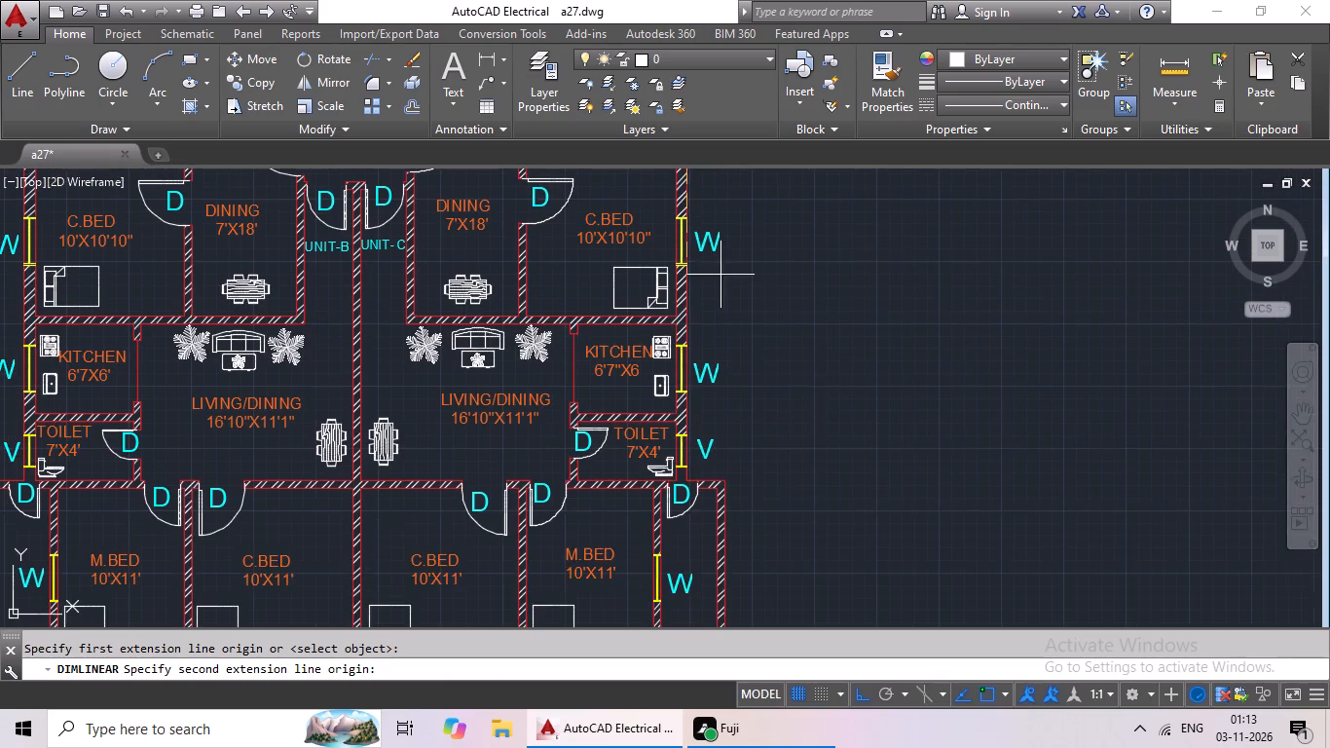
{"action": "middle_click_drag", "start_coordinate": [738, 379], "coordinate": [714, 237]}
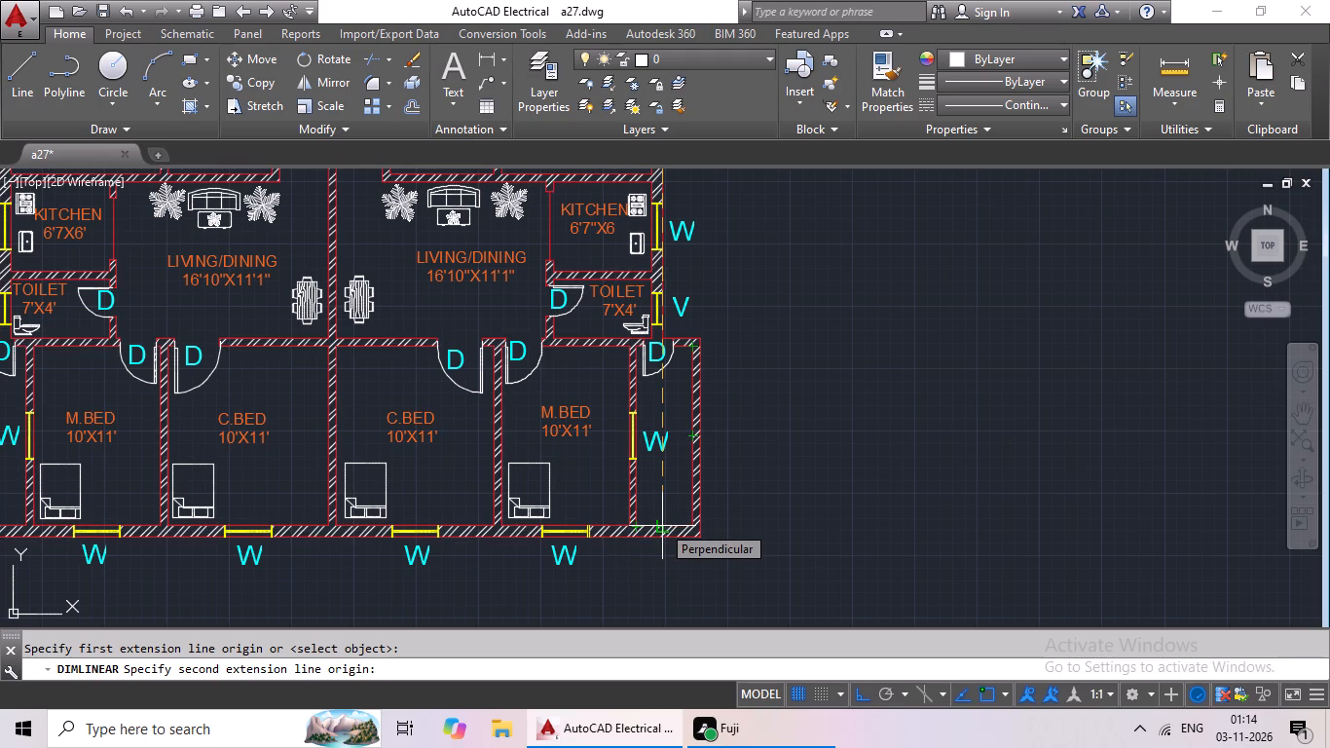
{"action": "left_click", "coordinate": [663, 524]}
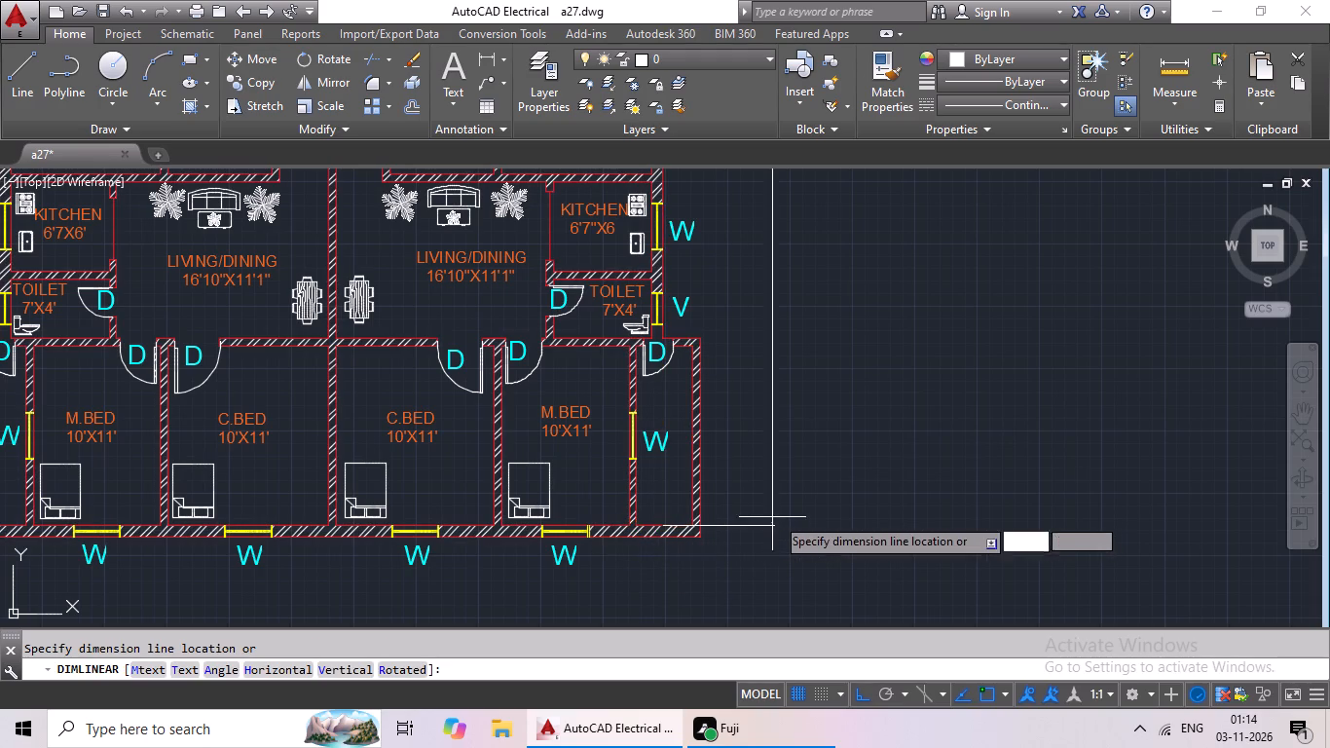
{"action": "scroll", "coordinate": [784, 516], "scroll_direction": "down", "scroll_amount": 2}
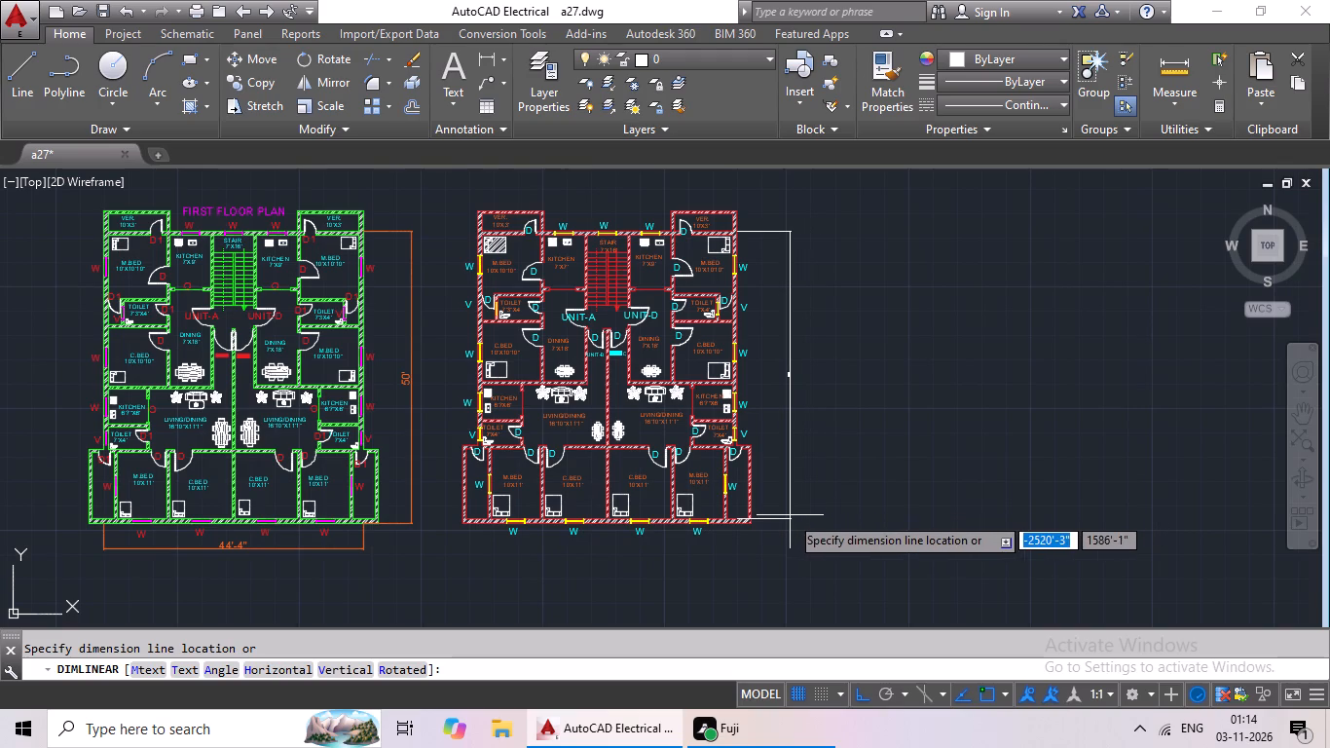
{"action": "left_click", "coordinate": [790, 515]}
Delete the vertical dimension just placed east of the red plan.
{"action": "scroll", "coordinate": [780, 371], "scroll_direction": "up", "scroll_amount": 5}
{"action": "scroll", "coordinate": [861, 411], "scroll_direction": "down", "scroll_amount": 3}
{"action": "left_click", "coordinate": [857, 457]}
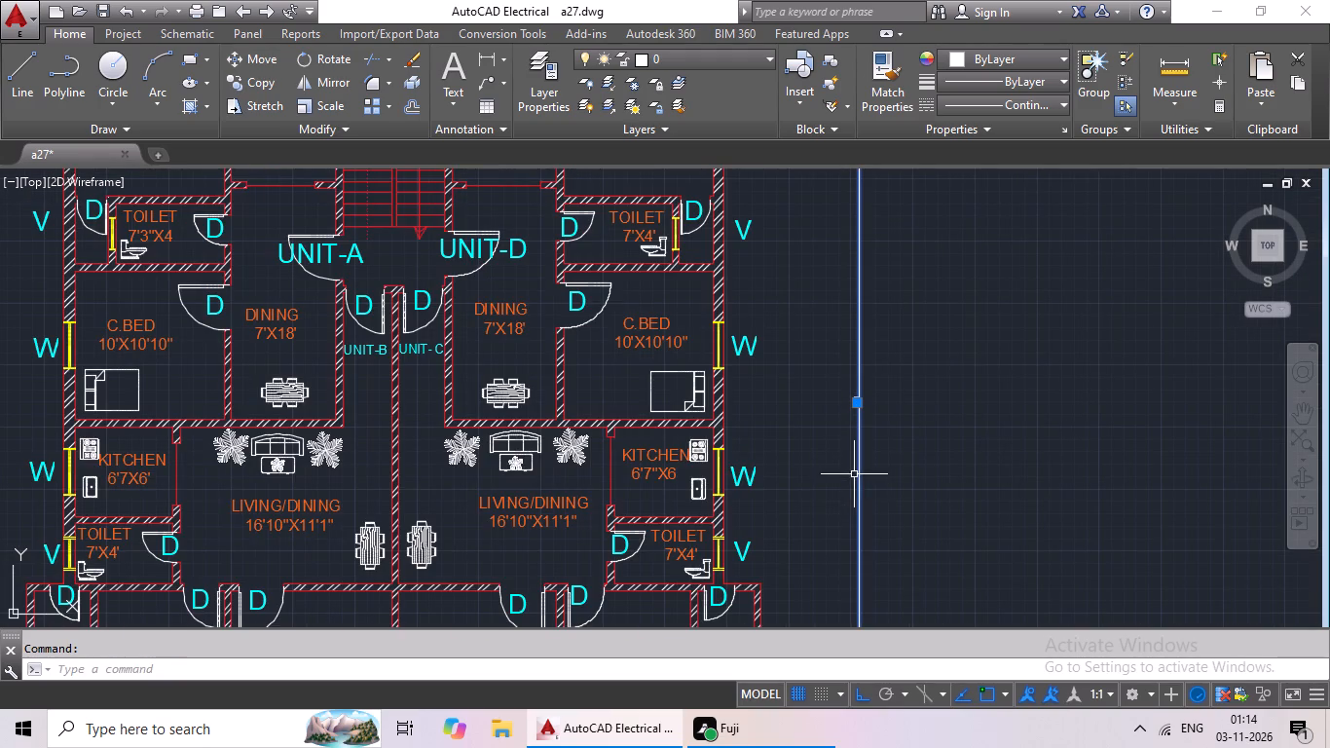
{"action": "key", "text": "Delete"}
Draw a vertical line from the outer wall corner of the western 7'X4' TOILET down to the south wall's outer face.
{"action": "scroll", "coordinate": [860, 470], "scroll_direction": "down", "scroll_amount": 3}
{"action": "scroll", "coordinate": [646, 529], "scroll_direction": "up", "scroll_amount": 4}
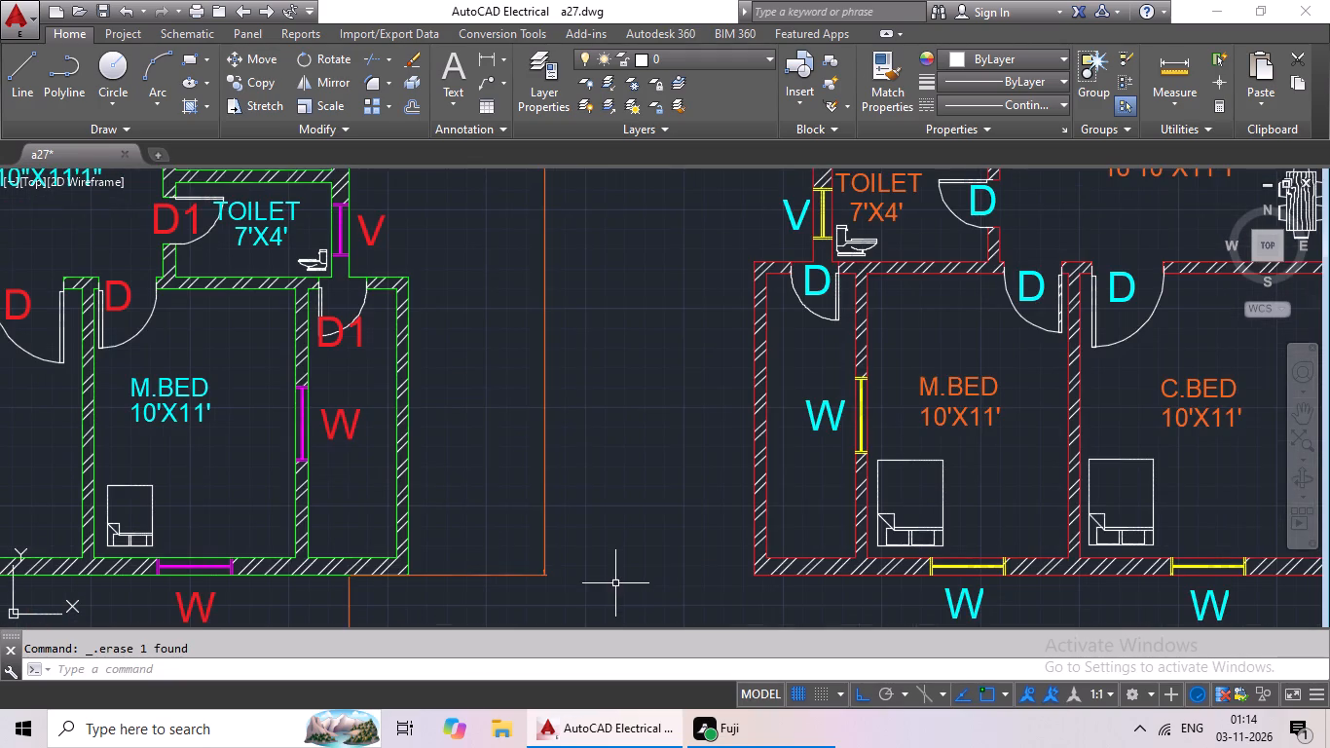
{"action": "middle_click_drag", "start_coordinate": [614, 584], "coordinate": [645, 542]}
{"action": "scroll", "coordinate": [654, 539], "scroll_direction": "down", "scroll_amount": 1}
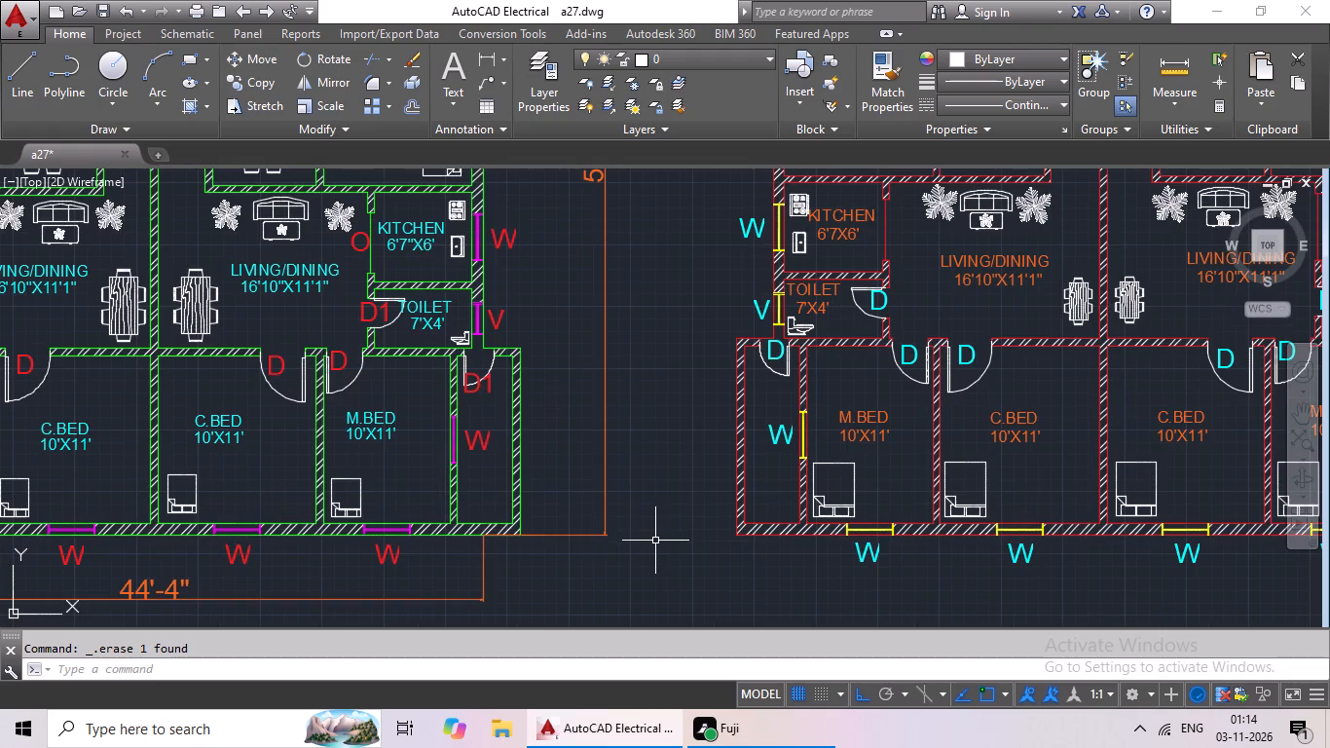
{"action": "middle_click_drag", "start_coordinate": [663, 527], "coordinate": [670, 484]}
{"action": "scroll", "coordinate": [709, 513], "scroll_direction": "down", "scroll_amount": 1}
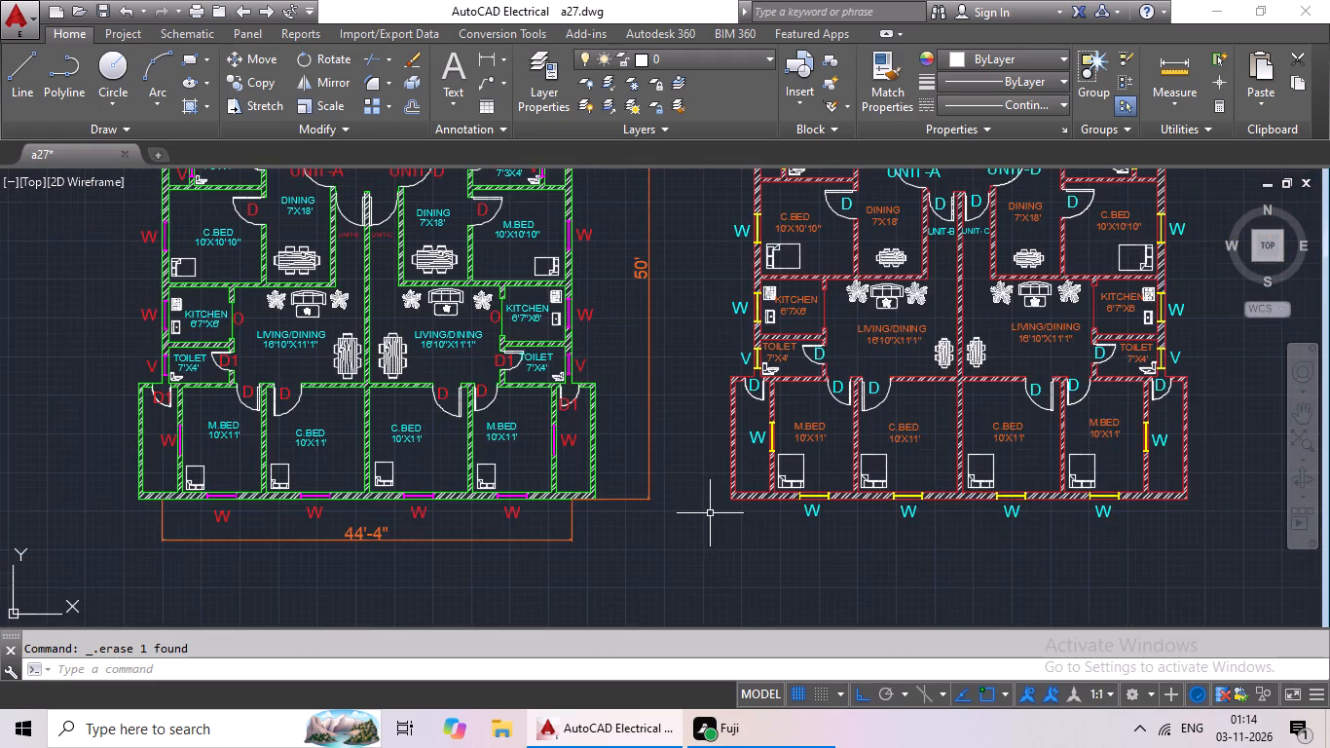
{"action": "middle_click_drag", "start_coordinate": [719, 516], "coordinate": [603, 526]}
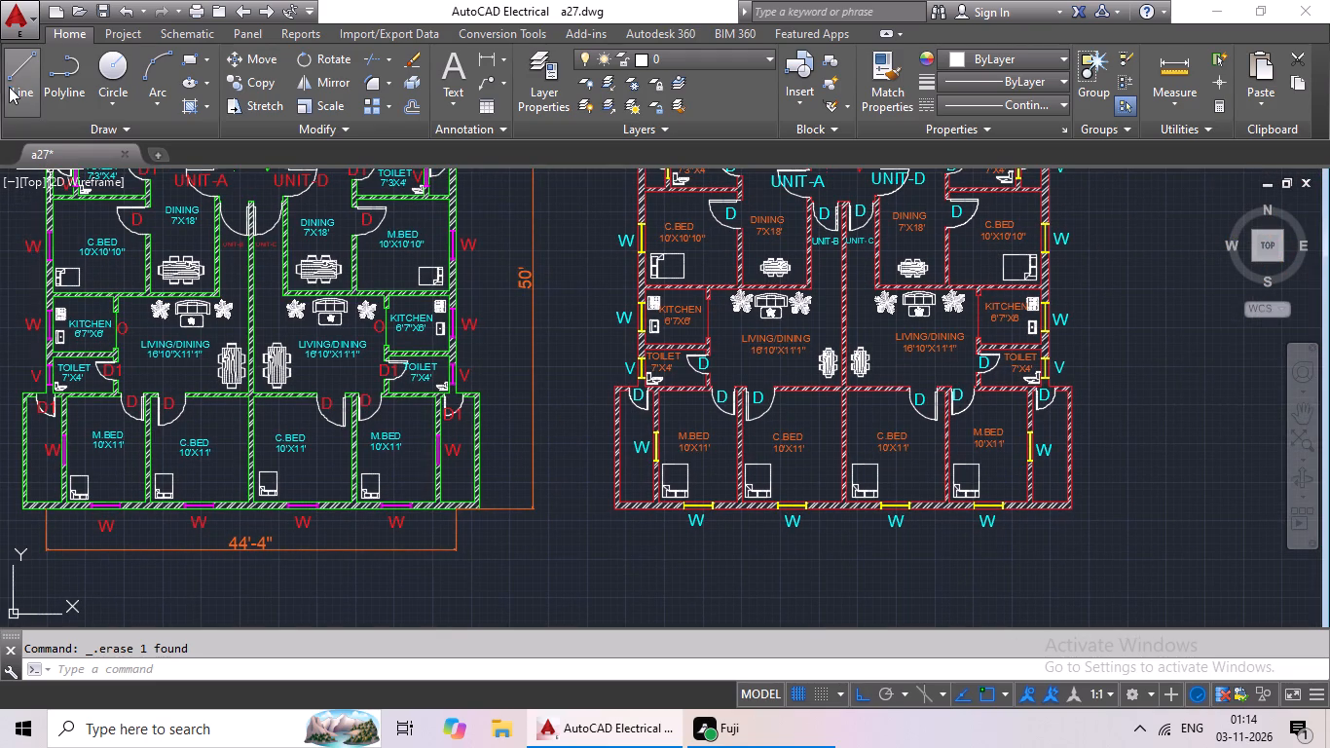
{"action": "left_click", "coordinate": [13, 82]}
{"action": "scroll", "coordinate": [662, 444], "scroll_direction": "up", "scroll_amount": 2}
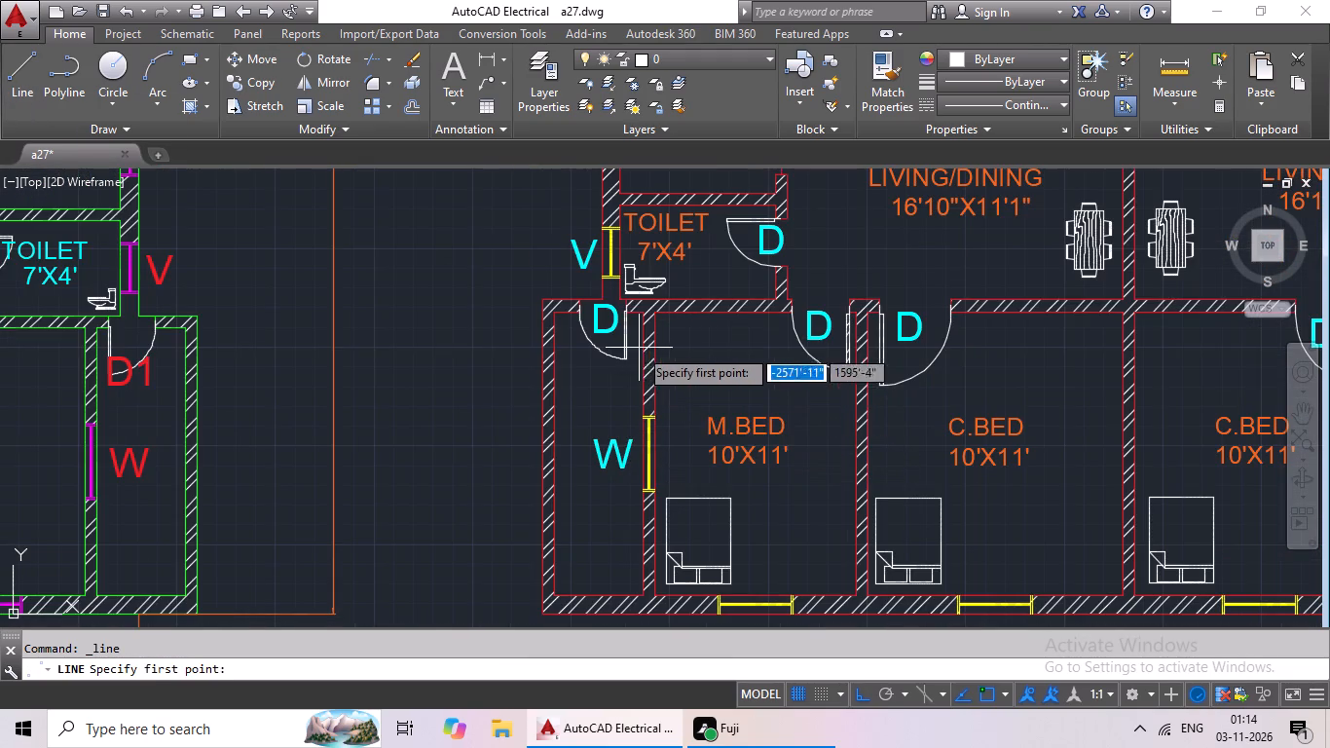
{"action": "scroll", "coordinate": [610, 310], "scroll_direction": "up", "scroll_amount": 3}
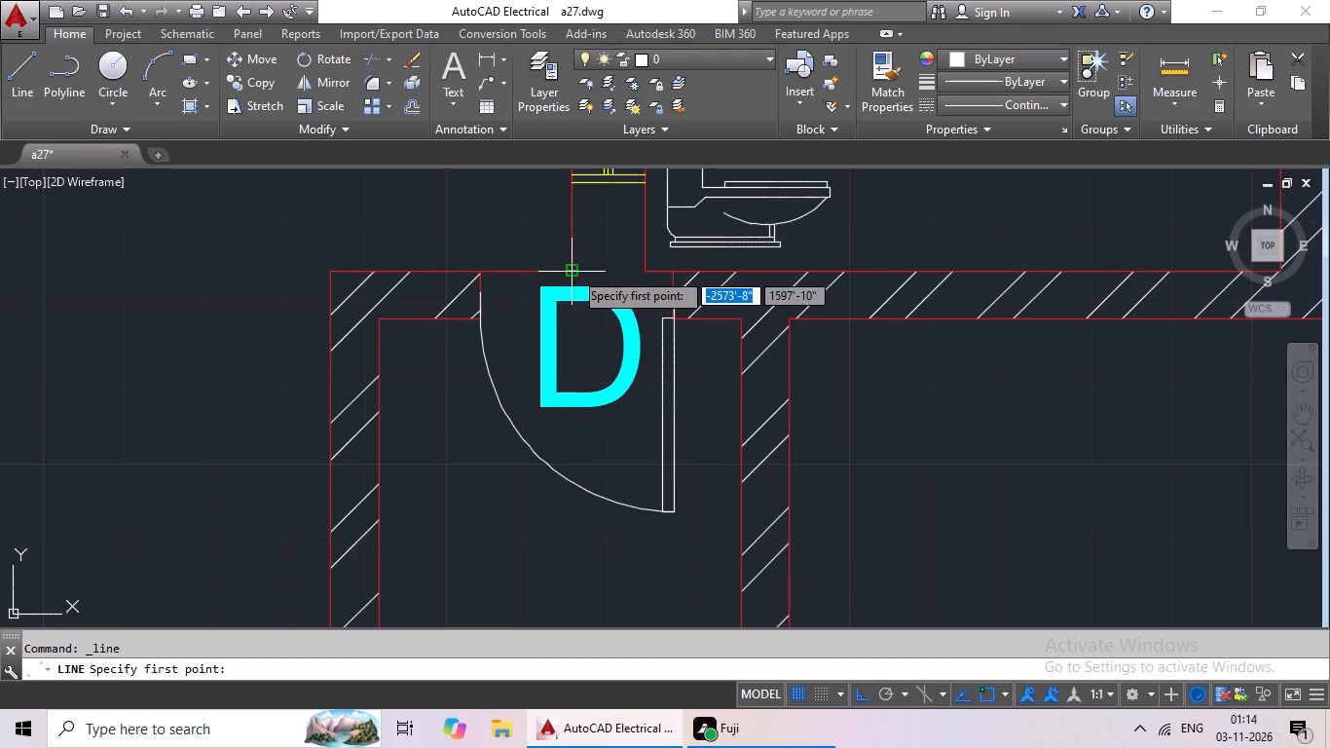
{"action": "middle_click_drag", "start_coordinate": [559, 446], "coordinate": [562, 414]}
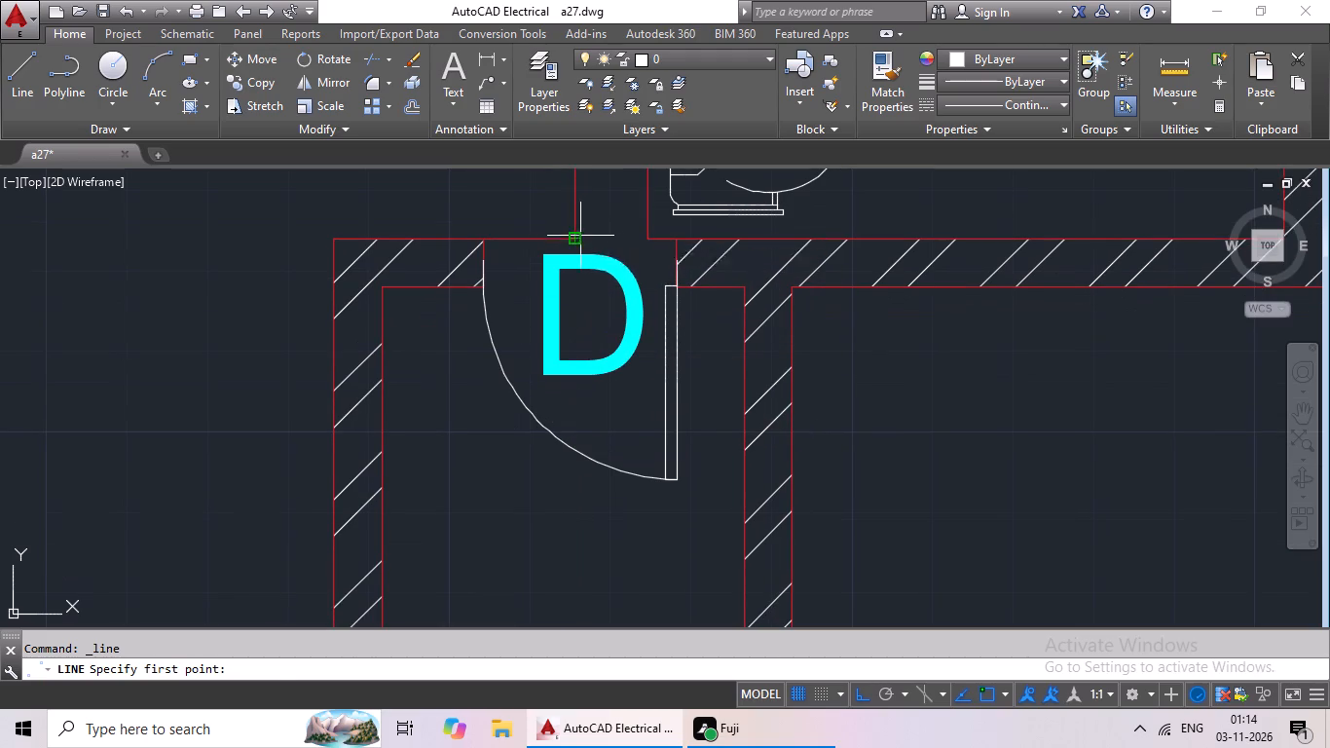
{"action": "left_click", "coordinate": [576, 236]}
{"action": "middle_click_drag", "start_coordinate": [618, 459], "coordinate": [595, 269]}
{"action": "scroll", "coordinate": [538, 478], "scroll_direction": "down", "scroll_amount": 1}
{"action": "middle_click_drag", "start_coordinate": [536, 505], "coordinate": [530, 305]}
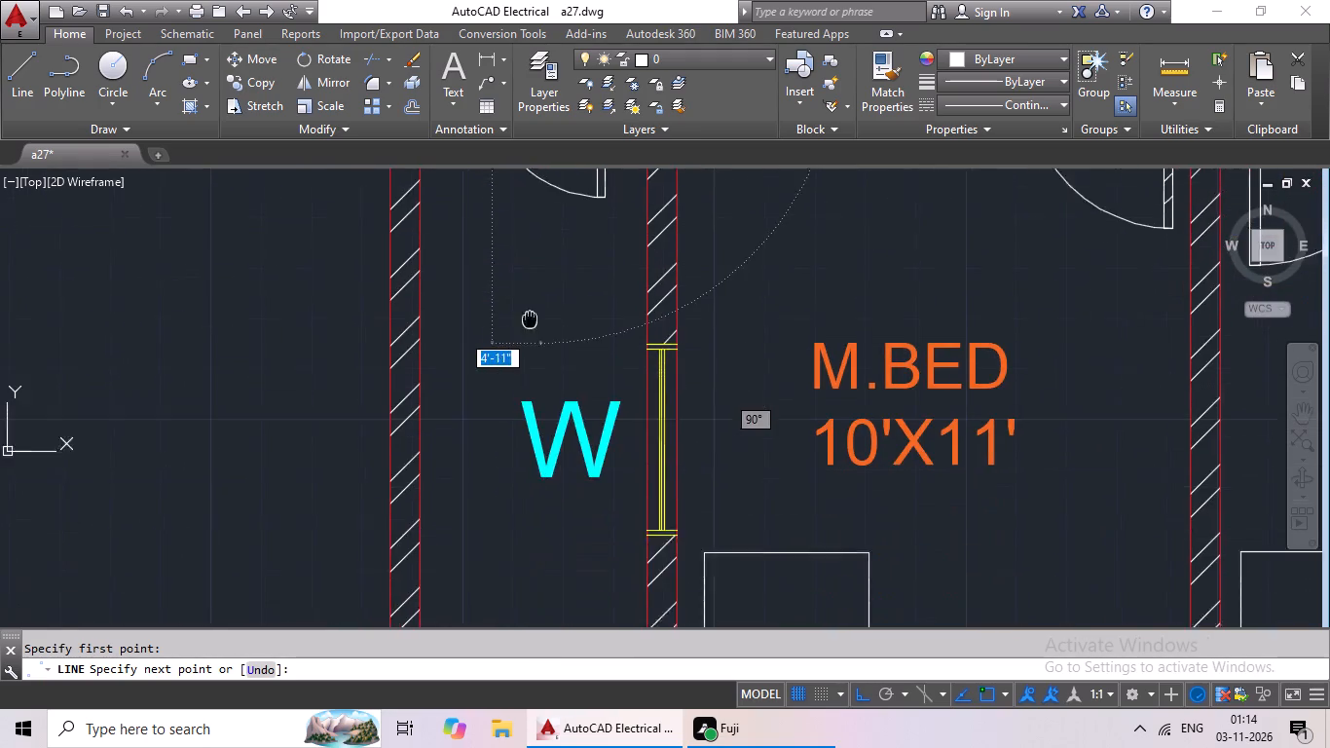
{"action": "middle_click_drag", "start_coordinate": [530, 305], "coordinate": [530, 301]}
{"action": "middle_click_drag", "start_coordinate": [514, 527], "coordinate": [530, 326]}
{"action": "middle_click_drag", "start_coordinate": [565, 500], "coordinate": [553, 372]}
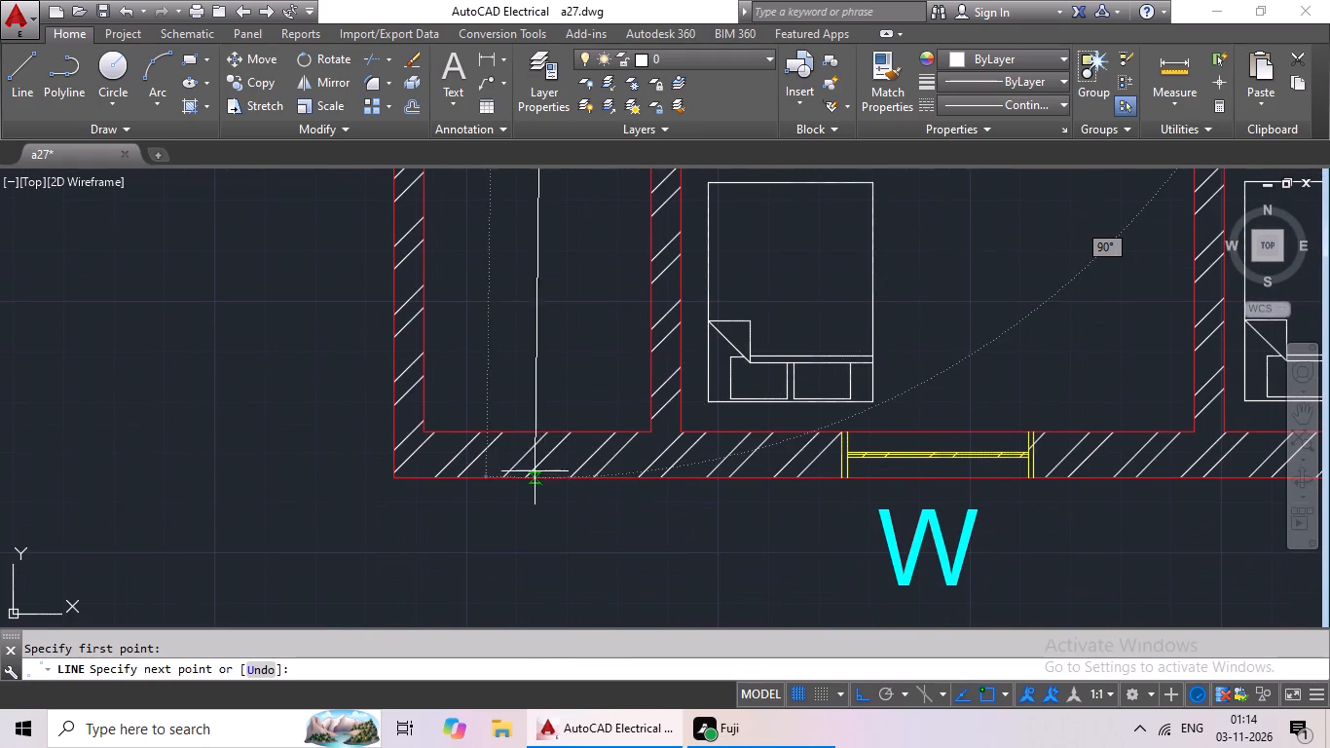
{"action": "left_click", "coordinate": [546, 476]}
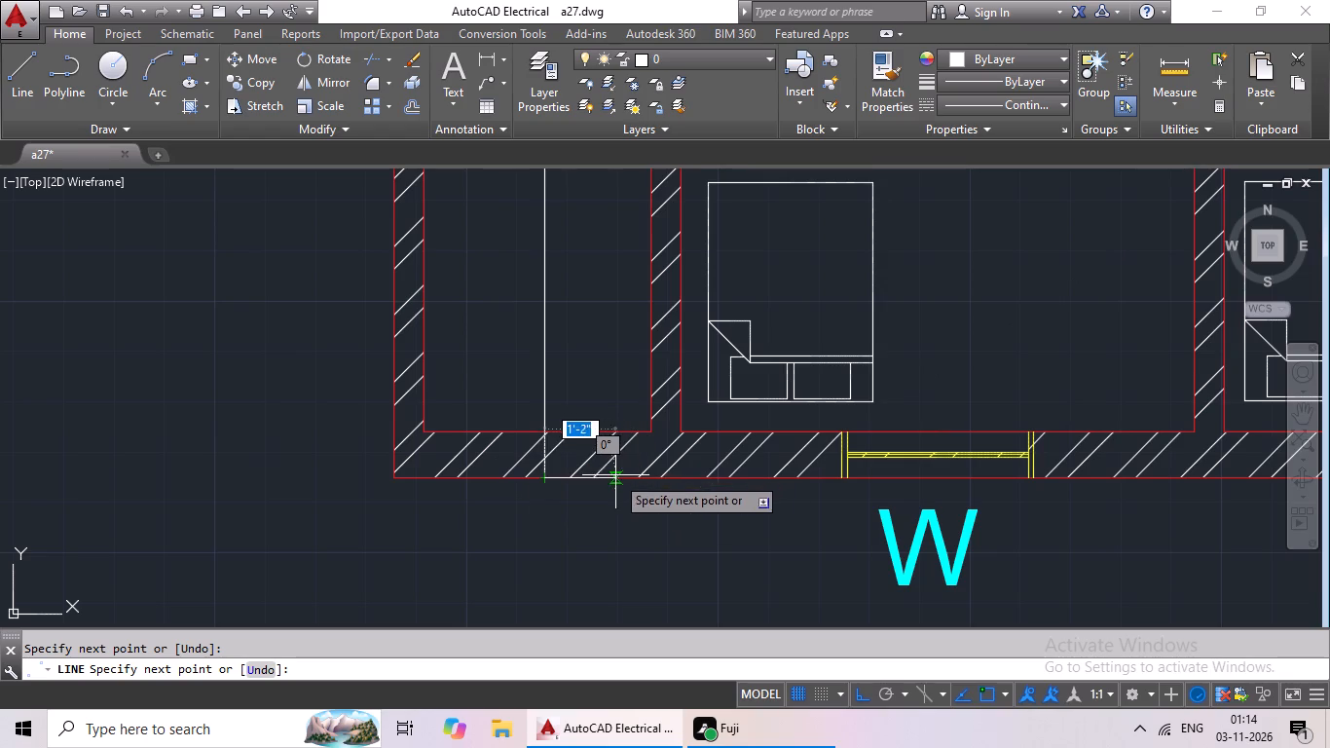
{"action": "key", "text": "Escape"}
Draw a matching vertical line from the outer wall corner of the eastern 7'X4' TOILET down to the south wall's outer face.
{"action": "scroll", "coordinate": [643, 460], "scroll_direction": "down", "scroll_amount": 2}
{"action": "middle_click_drag", "start_coordinate": [661, 435], "coordinate": [542, 615]}
{"action": "scroll", "coordinate": [542, 615], "scroll_direction": "up", "scroll_amount": 1}
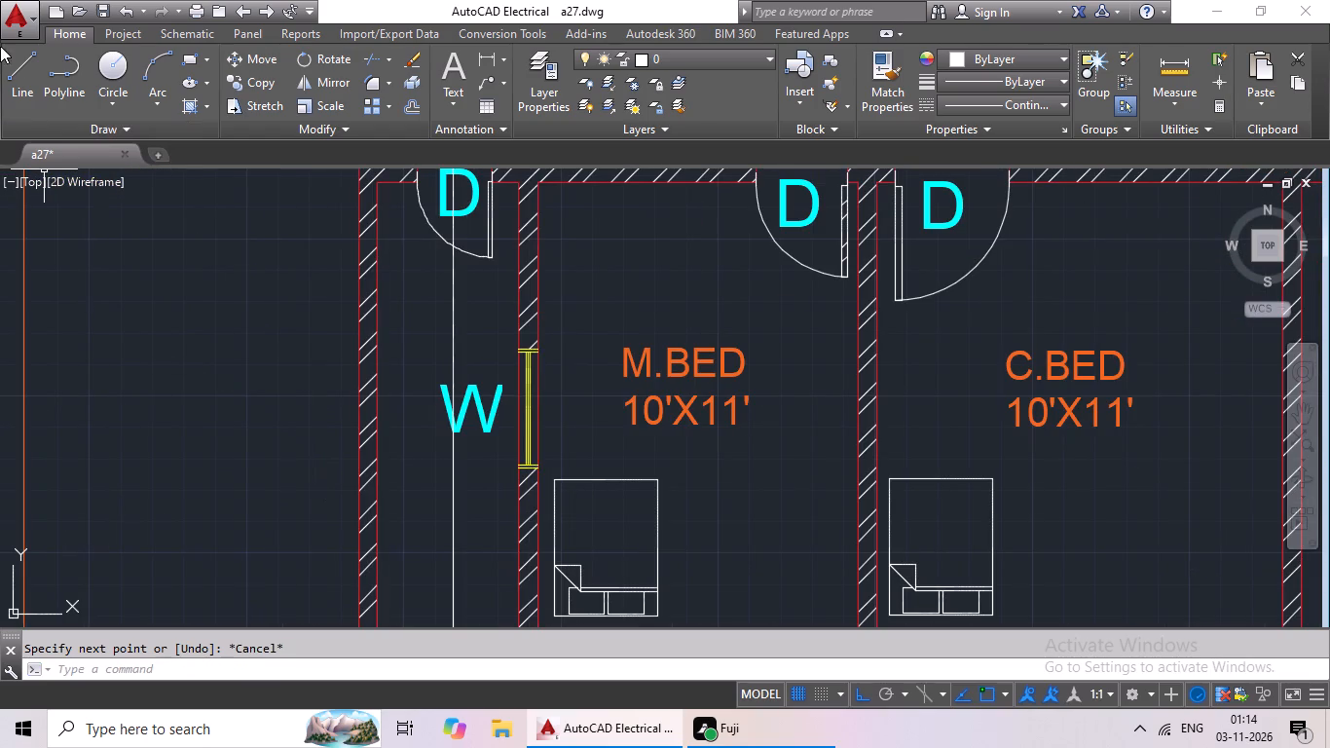
{"action": "left_click", "coordinate": [28, 85]}
{"action": "scroll", "coordinate": [867, 393], "scroll_direction": "down", "scroll_amount": 1}
{"action": "middle_click_drag", "start_coordinate": [954, 381], "coordinate": [793, 383]}
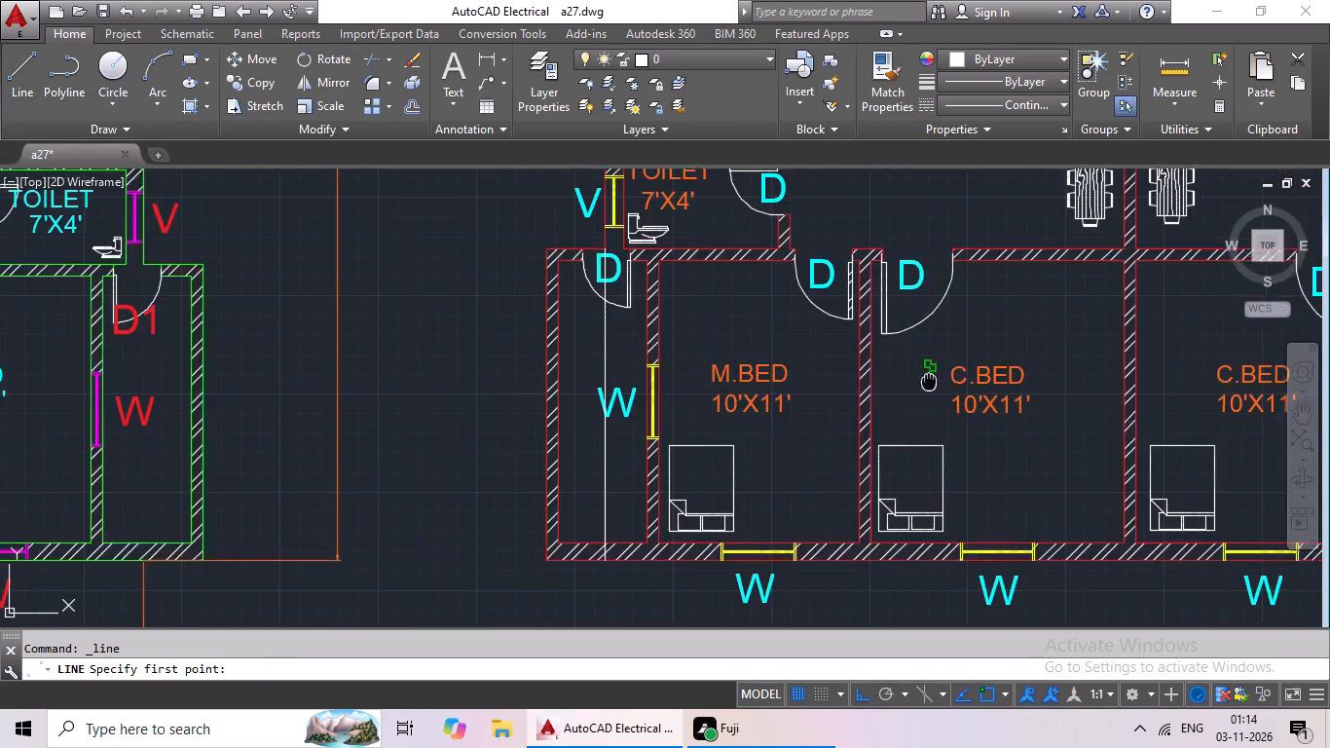
{"action": "middle_click_drag", "start_coordinate": [793, 383], "coordinate": [497, 409]}
{"action": "middle_click_drag", "start_coordinate": [770, 378], "coordinate": [248, 378]}
{"action": "scroll", "coordinate": [681, 277], "scroll_direction": "up", "scroll_amount": 2}
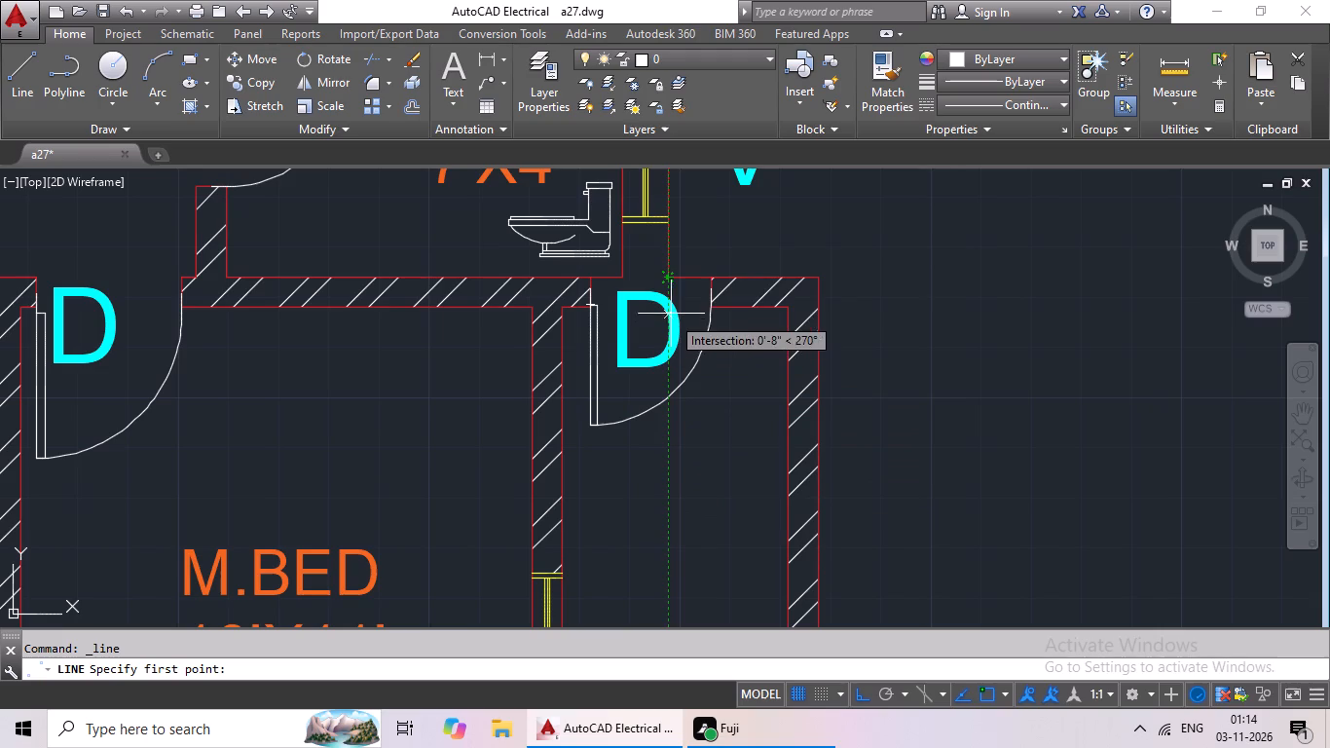
{"action": "left_click", "coordinate": [670, 279]}
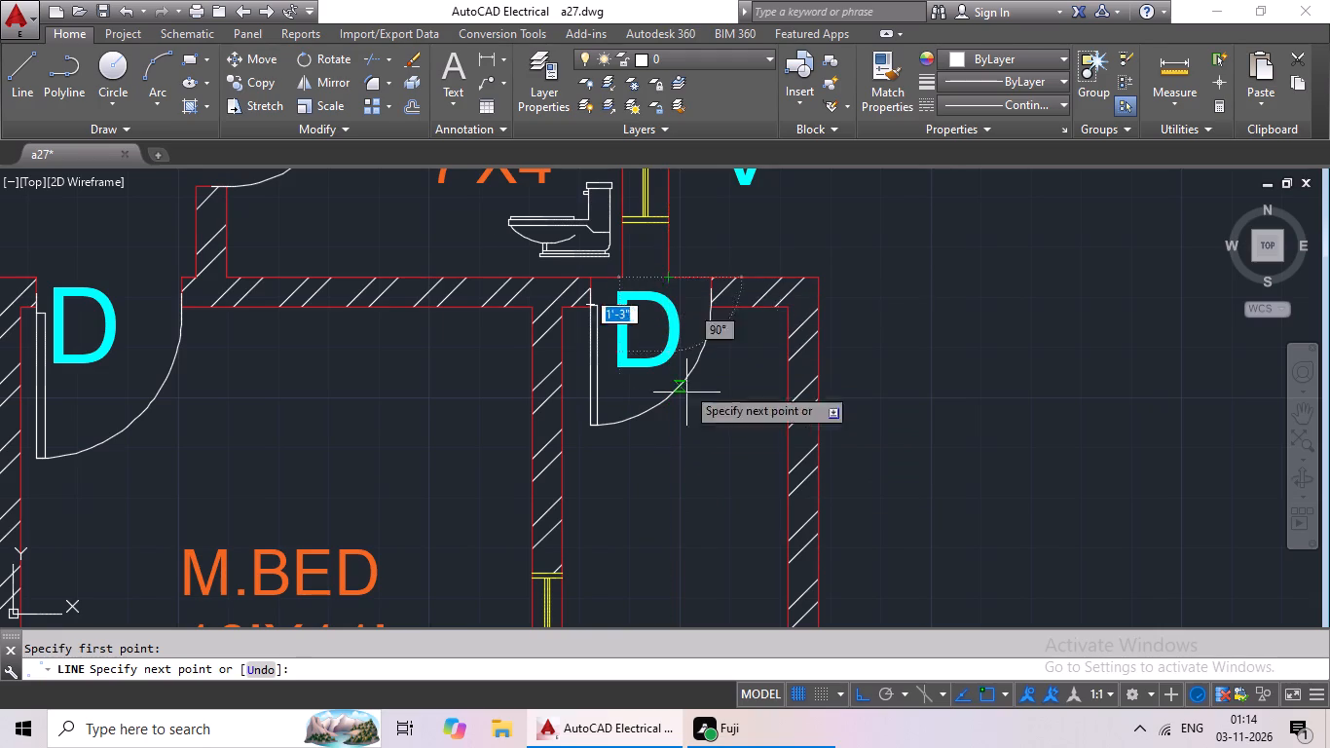
{"action": "middle_click_drag", "start_coordinate": [683, 455], "coordinate": [672, 320]}
{"action": "scroll", "coordinate": [676, 332], "scroll_direction": "down", "scroll_amount": 2}
{"action": "middle_click_drag", "start_coordinate": [672, 419], "coordinate": [678, 340]}
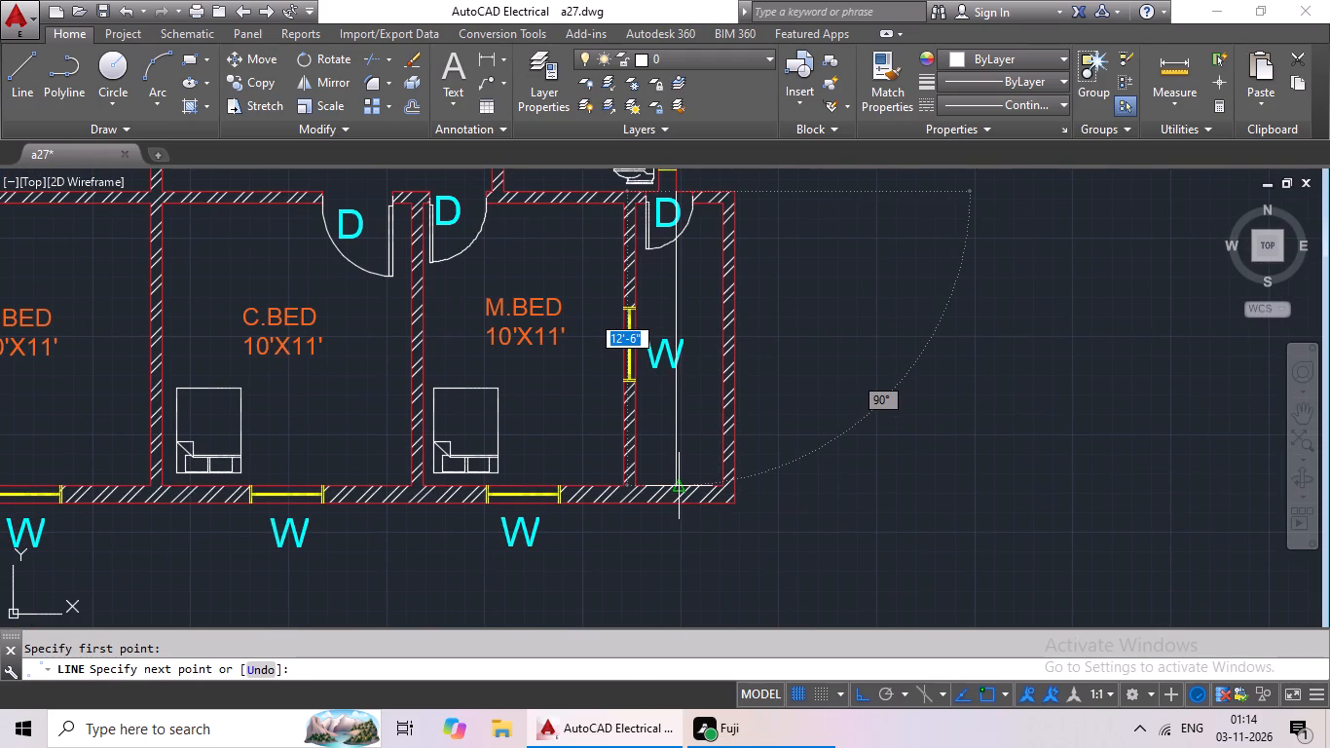
{"action": "left_click", "coordinate": [679, 505]}
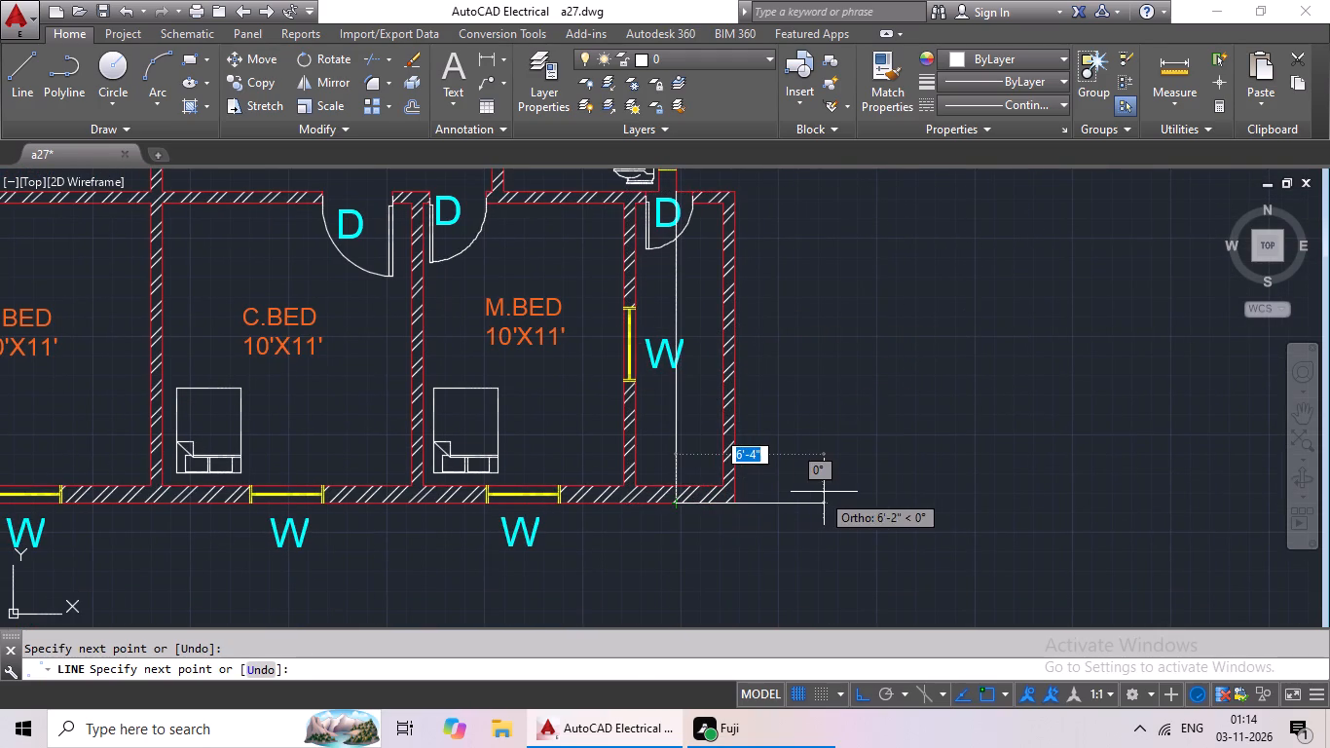
{"action": "key", "text": "Escape"}
Place a vertical linear dimension east of the red plan, from the eastern VER./M.BED wall corner to the eastern helper line's foot.
{"action": "scroll", "coordinate": [822, 494], "scroll_direction": "down", "scroll_amount": 1}
{"action": "middle_click_drag", "start_coordinate": [823, 503], "coordinate": [780, 576]}
{"action": "scroll", "coordinate": [809, 534], "scroll_direction": "down", "scroll_amount": 1}
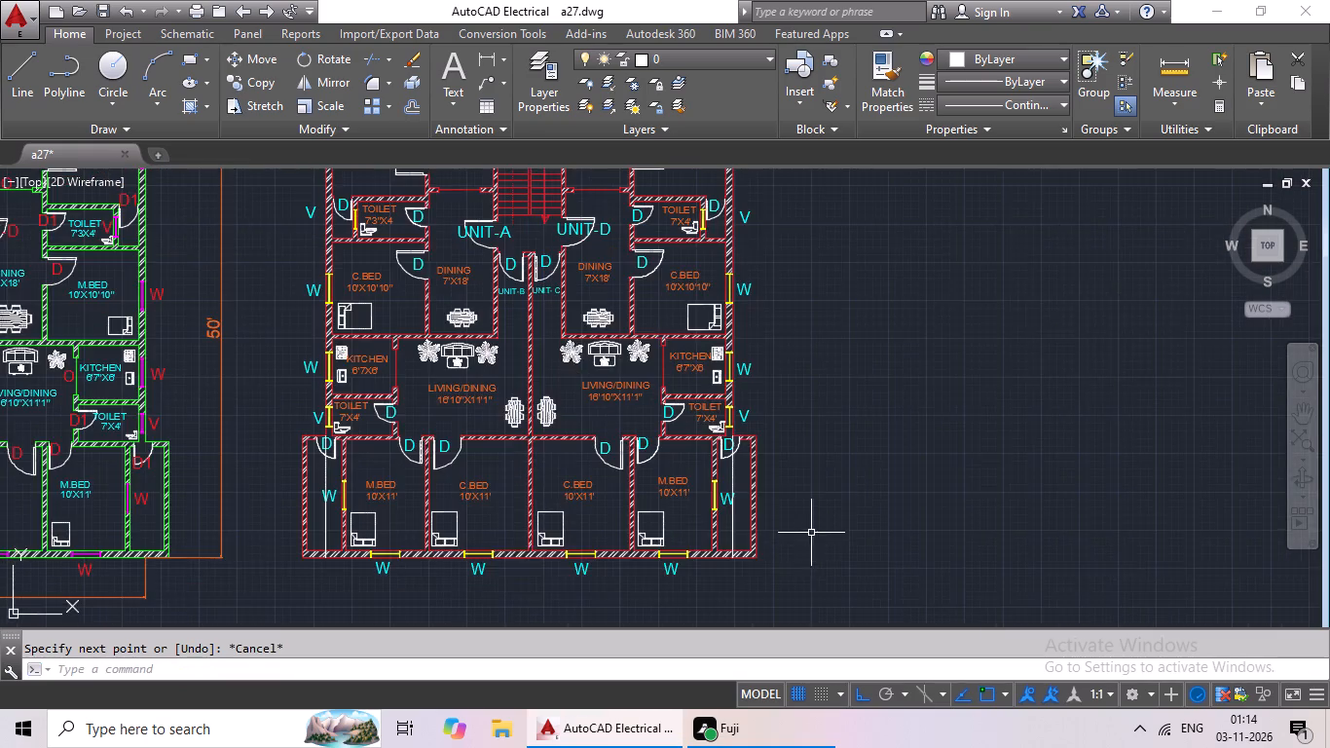
{"action": "middle_click_drag", "start_coordinate": [843, 501], "coordinate": [794, 617]}
{"action": "middle_click_drag", "start_coordinate": [826, 584], "coordinate": [788, 670]}
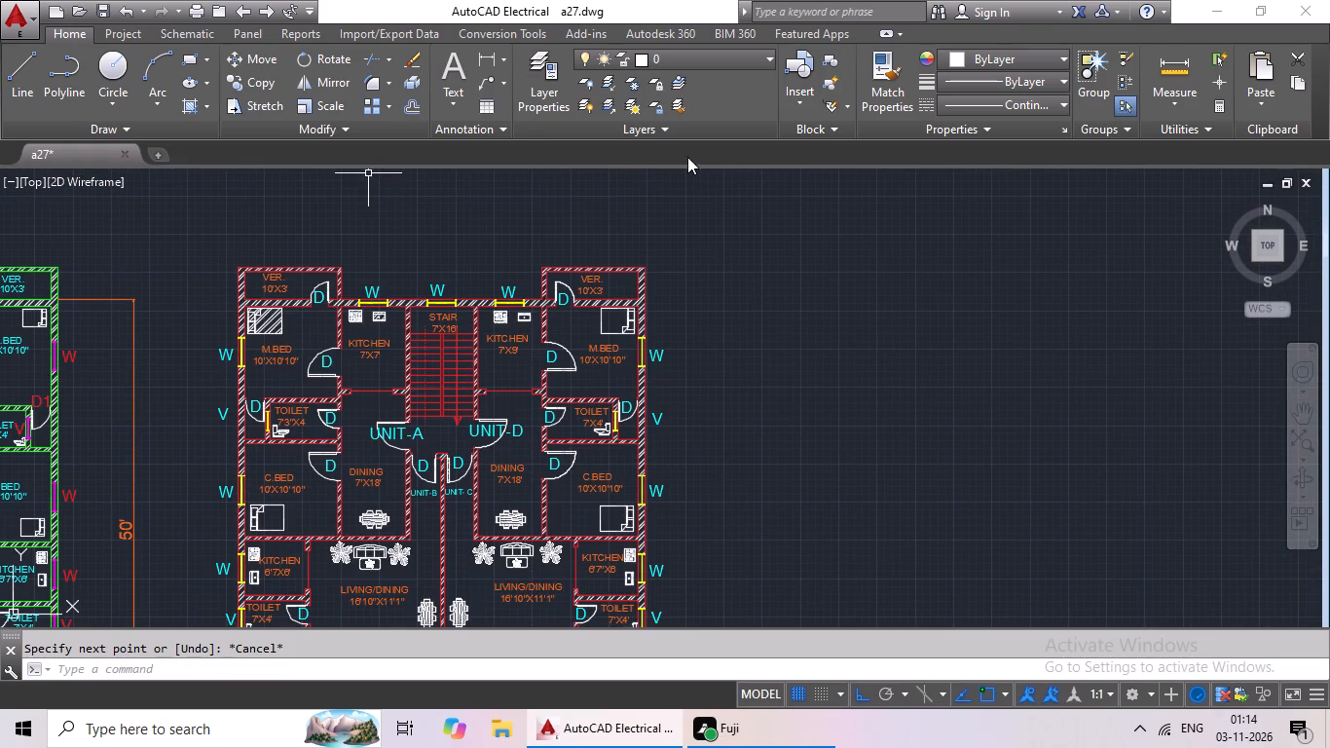
{"action": "left_click", "coordinate": [493, 68]}
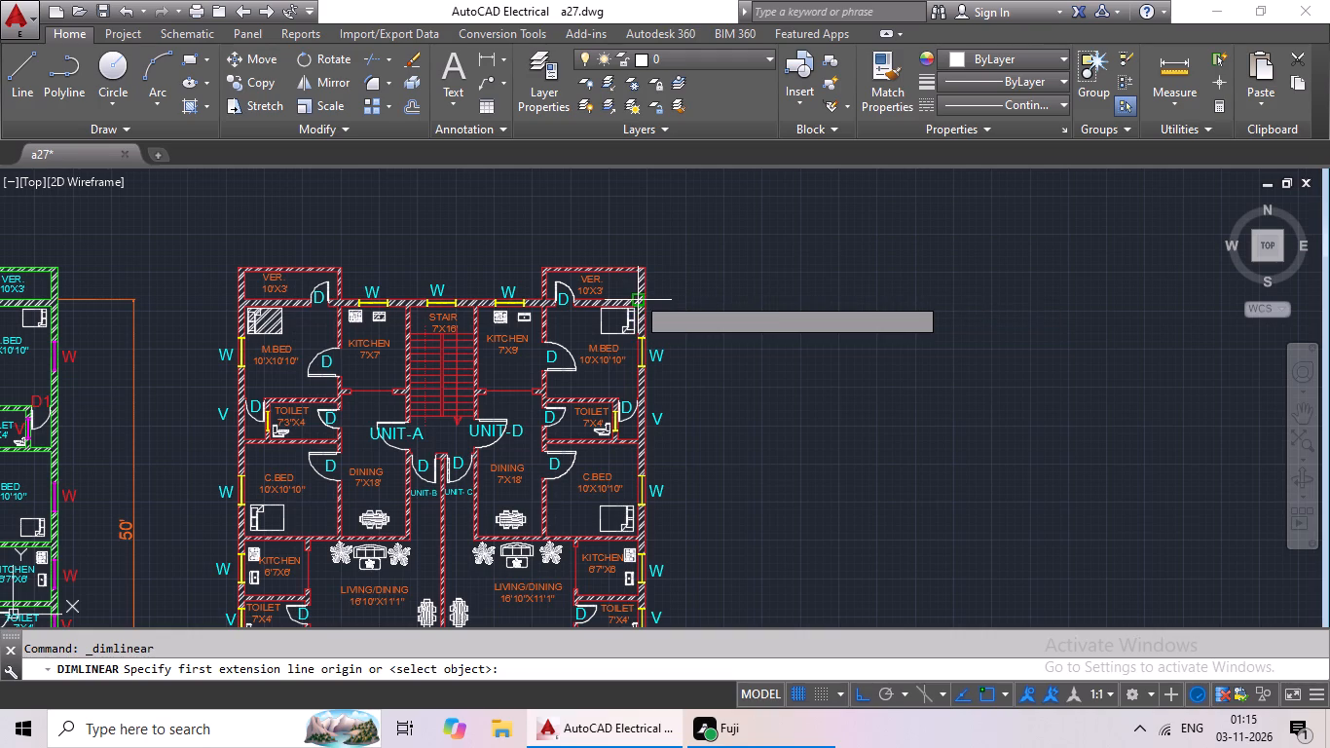
{"action": "scroll", "coordinate": [636, 295], "scroll_direction": "up", "scroll_amount": 4}
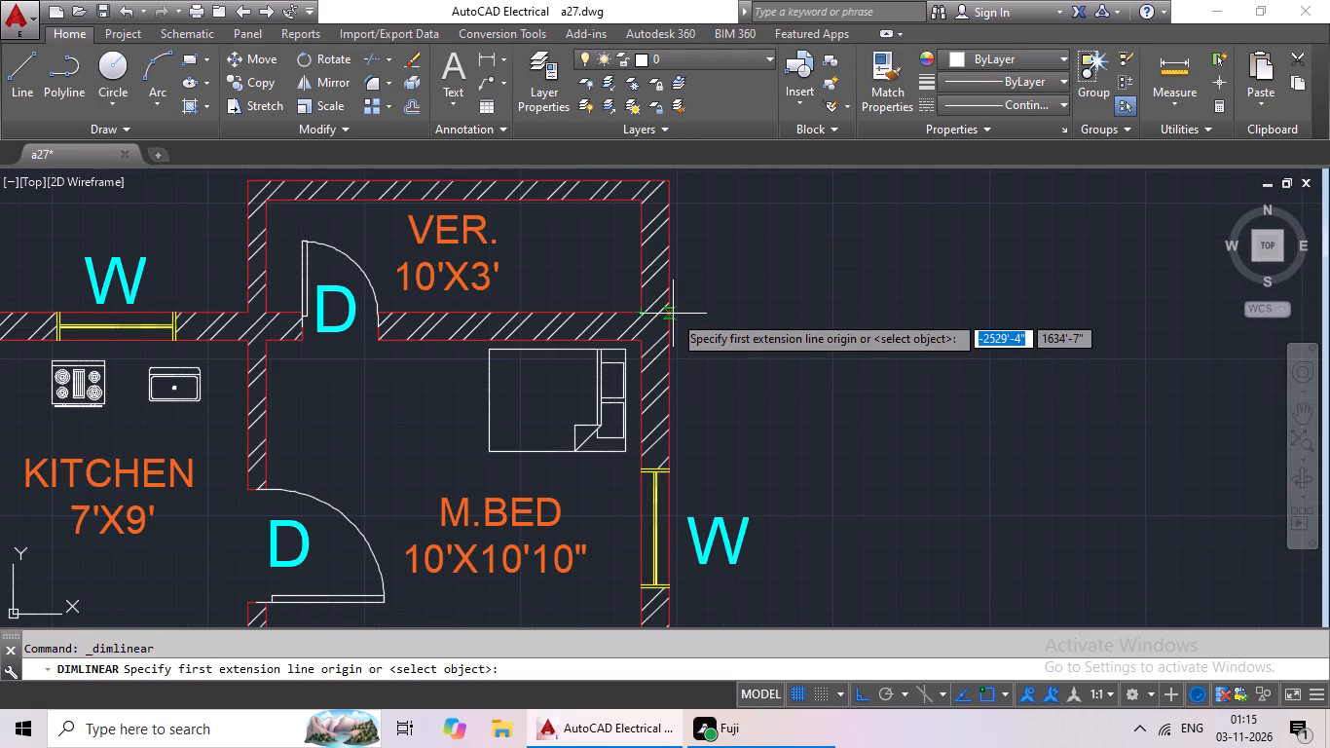
{"action": "left_click", "coordinate": [671, 313]}
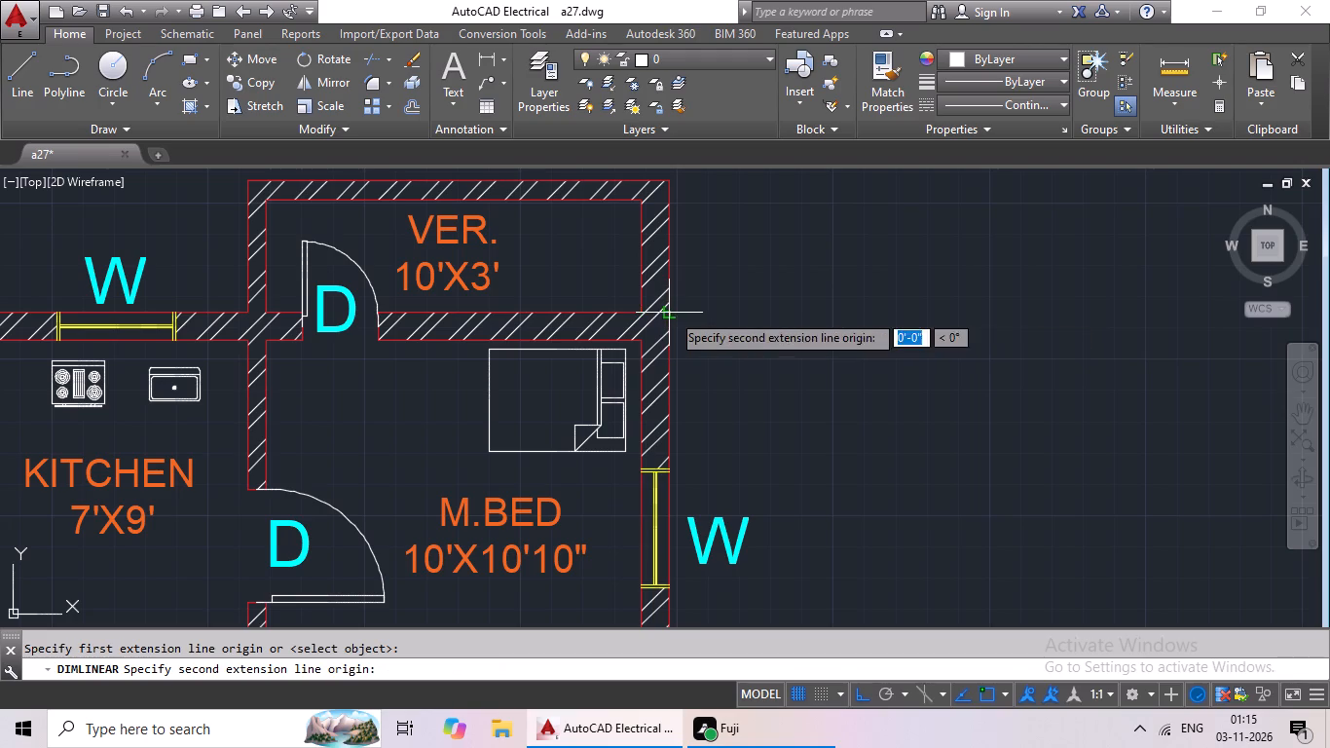
{"action": "middle_click_drag", "start_coordinate": [694, 377], "coordinate": [671, 205]}
{"action": "scroll", "coordinate": [646, 408], "scroll_direction": "down", "scroll_amount": 1}
{"action": "middle_click_drag", "start_coordinate": [641, 430], "coordinate": [647, 206]}
{"action": "scroll", "coordinate": [660, 481], "scroll_direction": "down", "scroll_amount": 2}
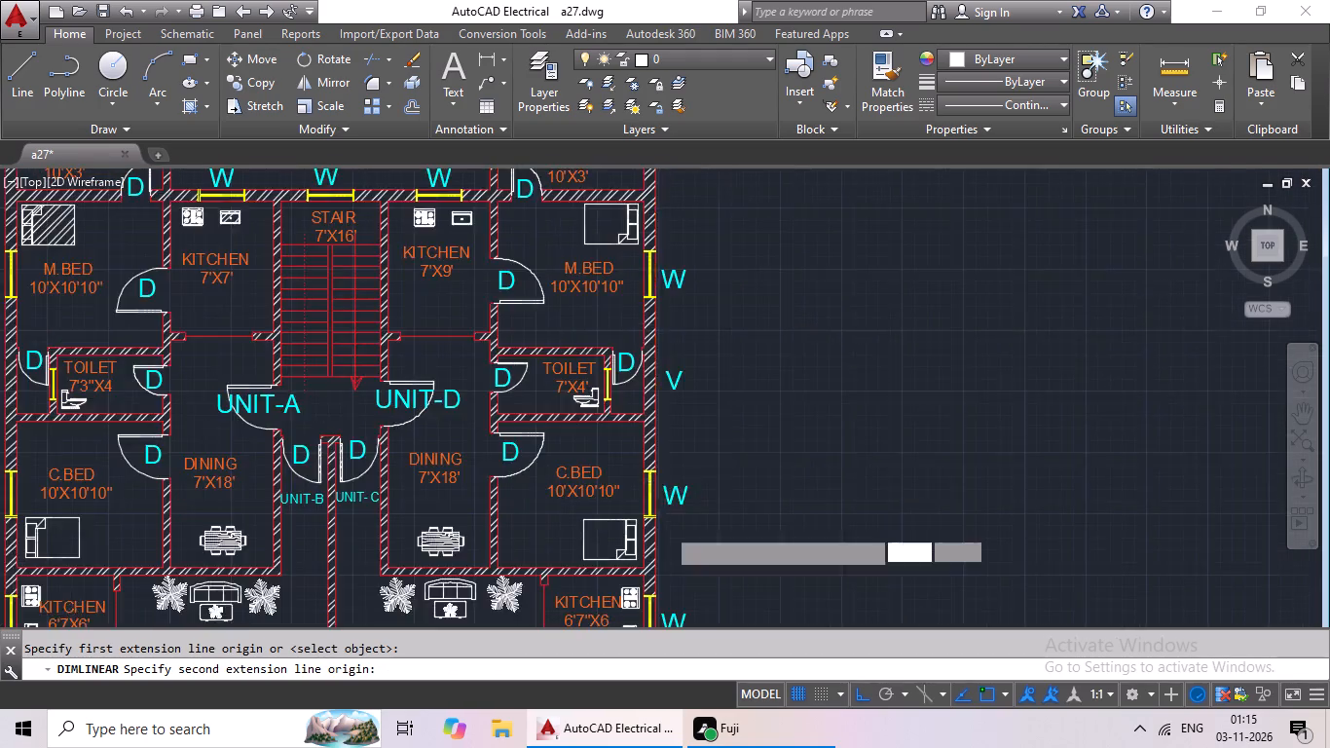
{"action": "middle_click_drag", "start_coordinate": [680, 508], "coordinate": [679, 332]}
{"action": "middle_click_drag", "start_coordinate": [635, 465], "coordinate": [647, 389]}
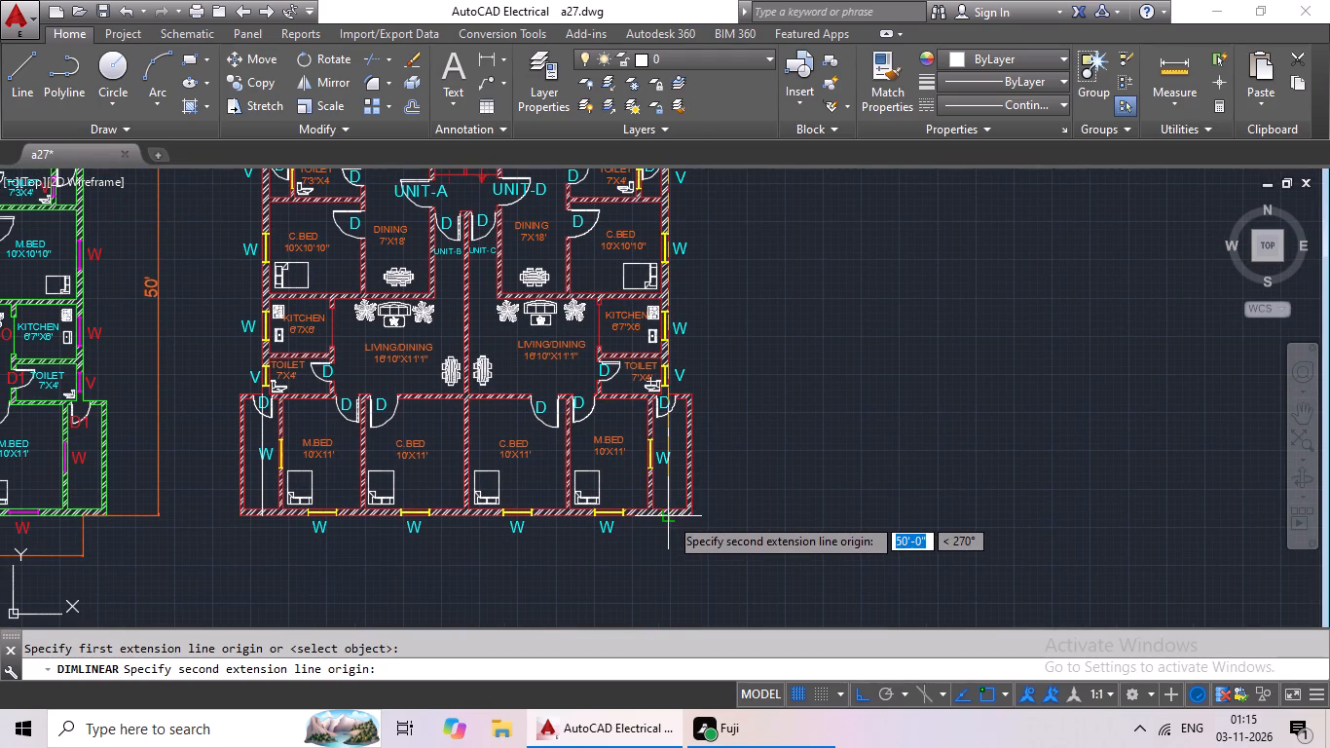
{"action": "left_click", "coordinate": [670, 516]}
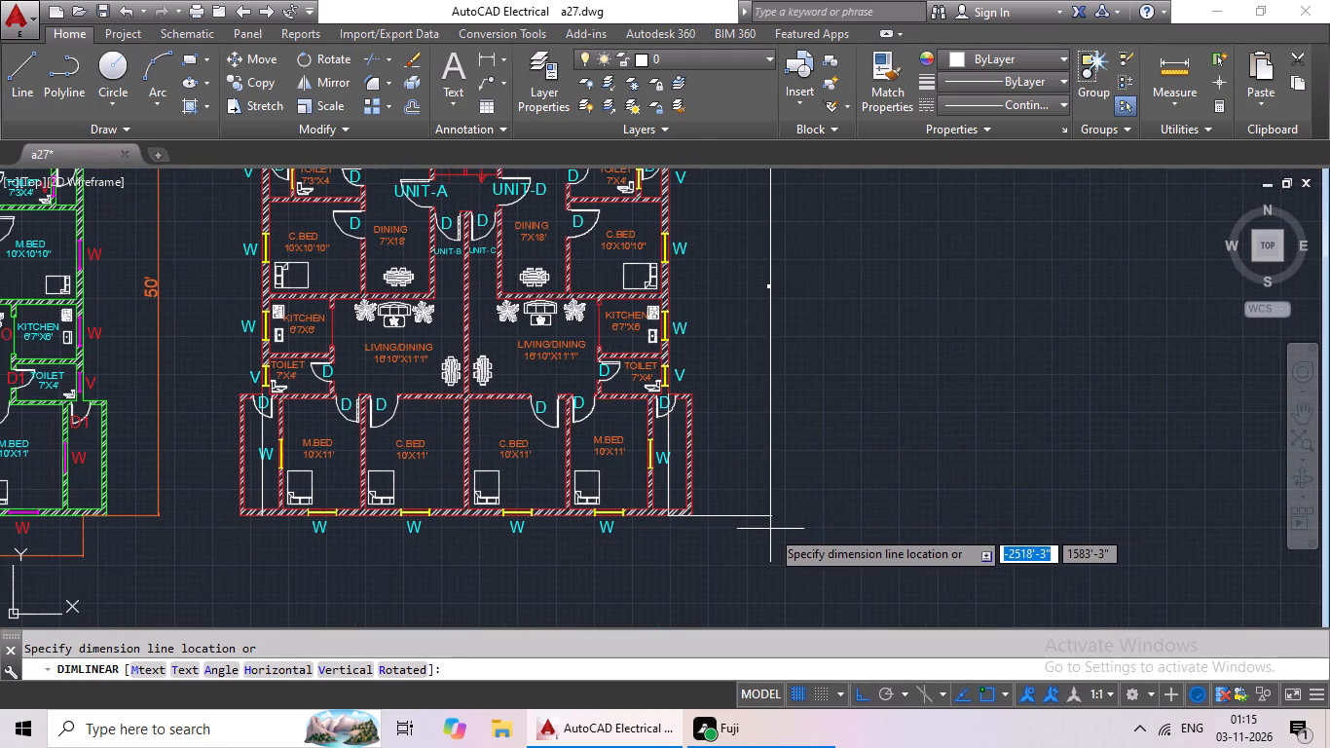
{"action": "left_click", "coordinate": [746, 532]}
{"action": "scroll", "coordinate": [739, 263], "scroll_direction": "up", "scroll_amount": 4}
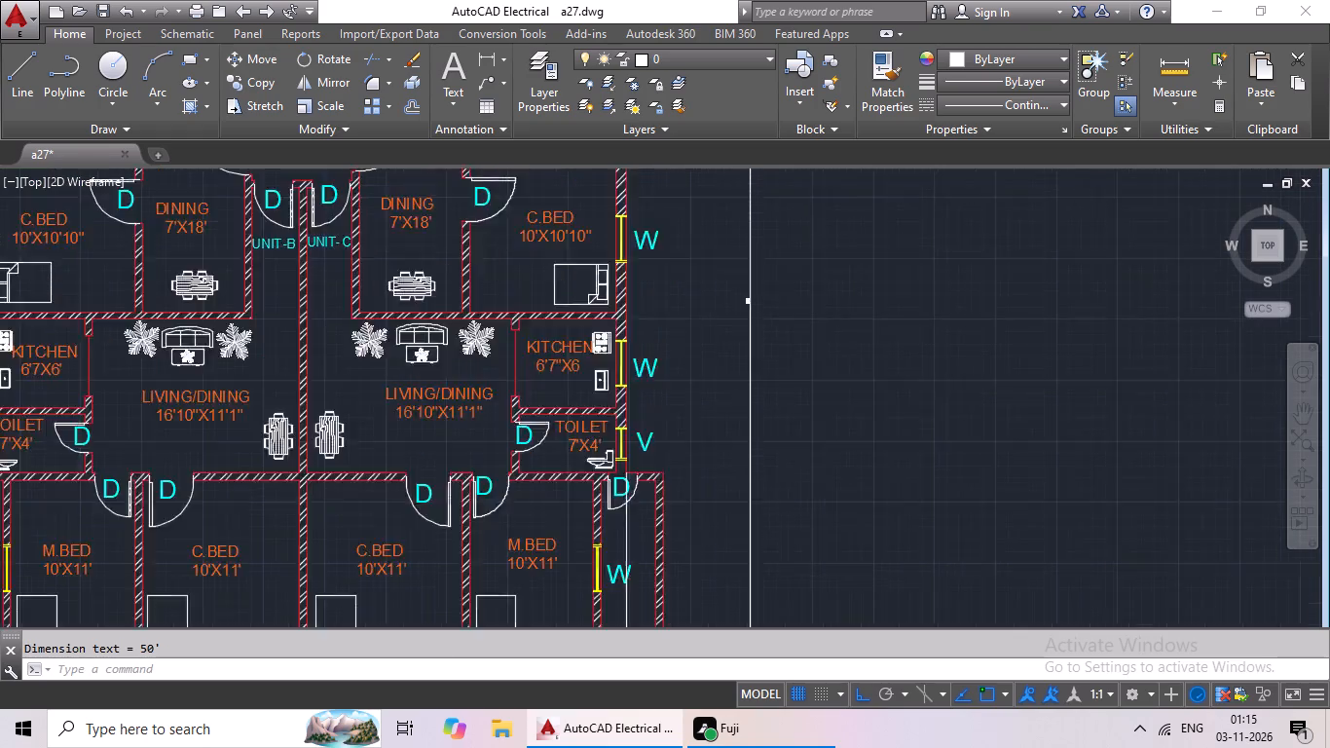
Place a horizontal linear dimension below the red plan between the feet of the two vertical helper lines.
{"action": "scroll", "coordinate": [820, 346], "scroll_direction": "down", "scroll_amount": 5}
{"action": "middle_click_drag", "start_coordinate": [885, 374], "coordinate": [831, 365]}
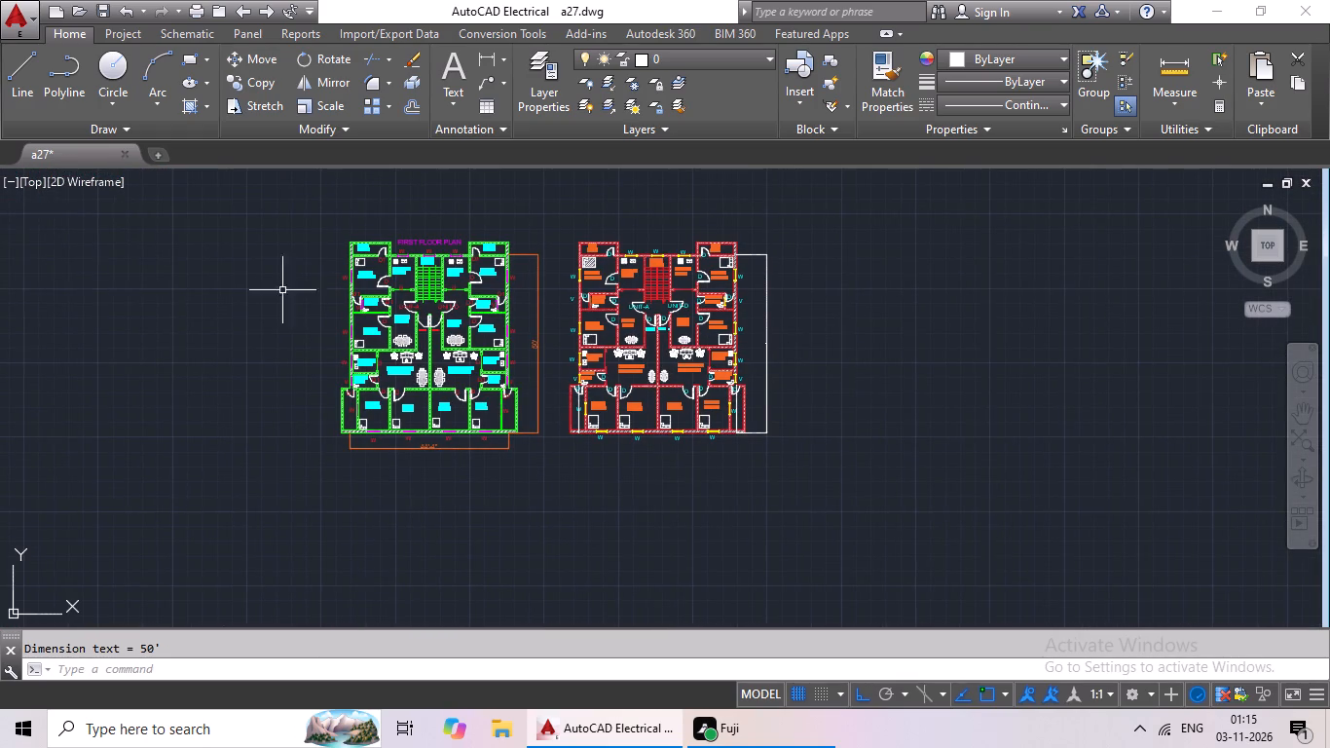
{"action": "left_click", "coordinate": [488, 66]}
{"action": "scroll", "coordinate": [632, 431], "scroll_direction": "up", "scroll_amount": 3}
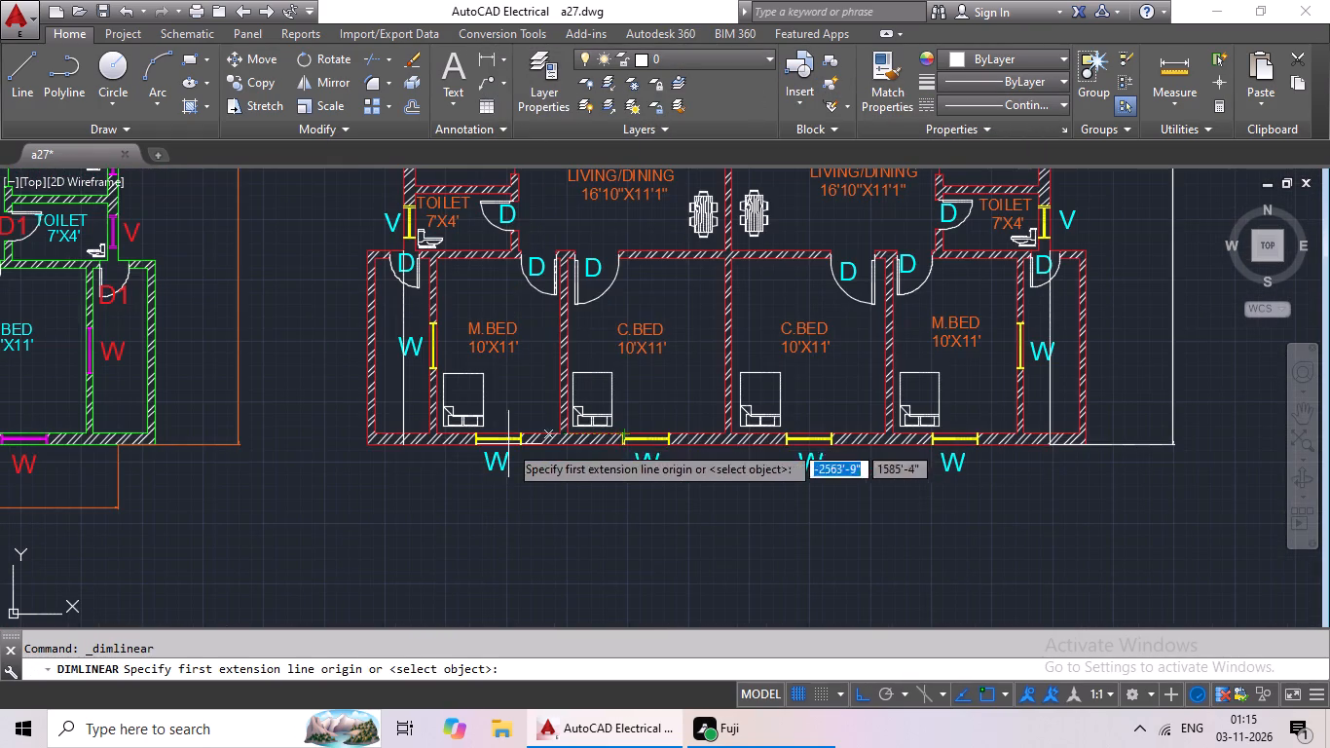
{"action": "left_click", "coordinate": [405, 448]}
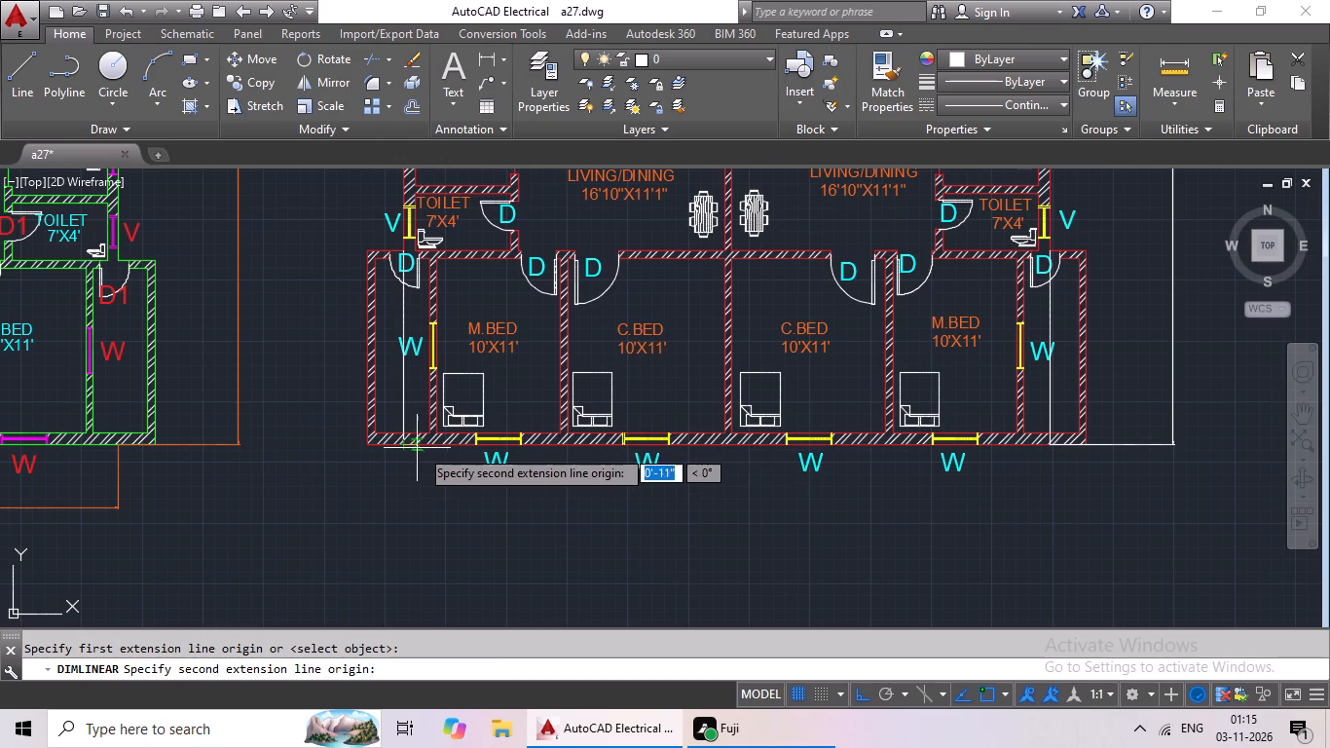
{"action": "left_click", "coordinate": [1051, 444]}
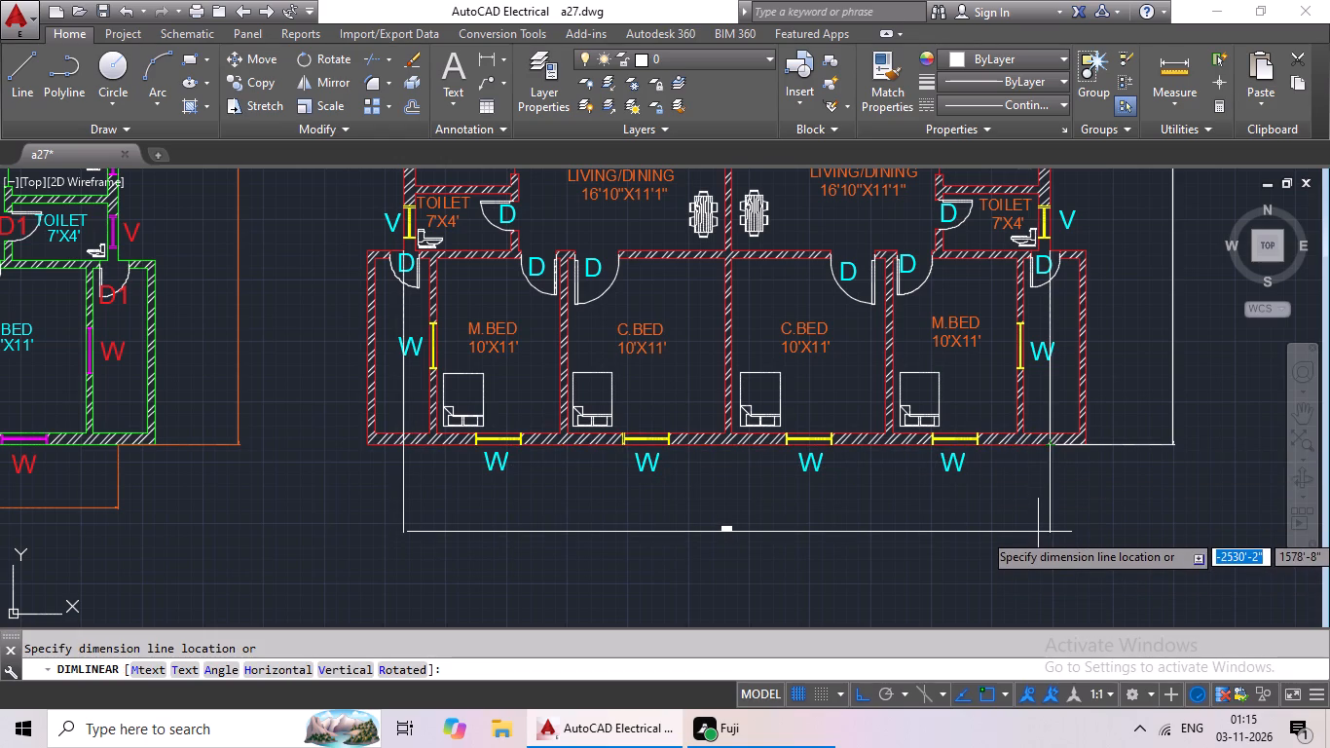
{"action": "left_click", "coordinate": [1038, 533]}
Delete the two vertical helper lines running from the 7'X4' toilets to the red plan's south wall.
{"action": "scroll", "coordinate": [1067, 521], "scroll_direction": "down", "scroll_amount": 1}
{"action": "middle_click_drag", "start_coordinate": [1066, 521], "coordinate": [986, 556]}
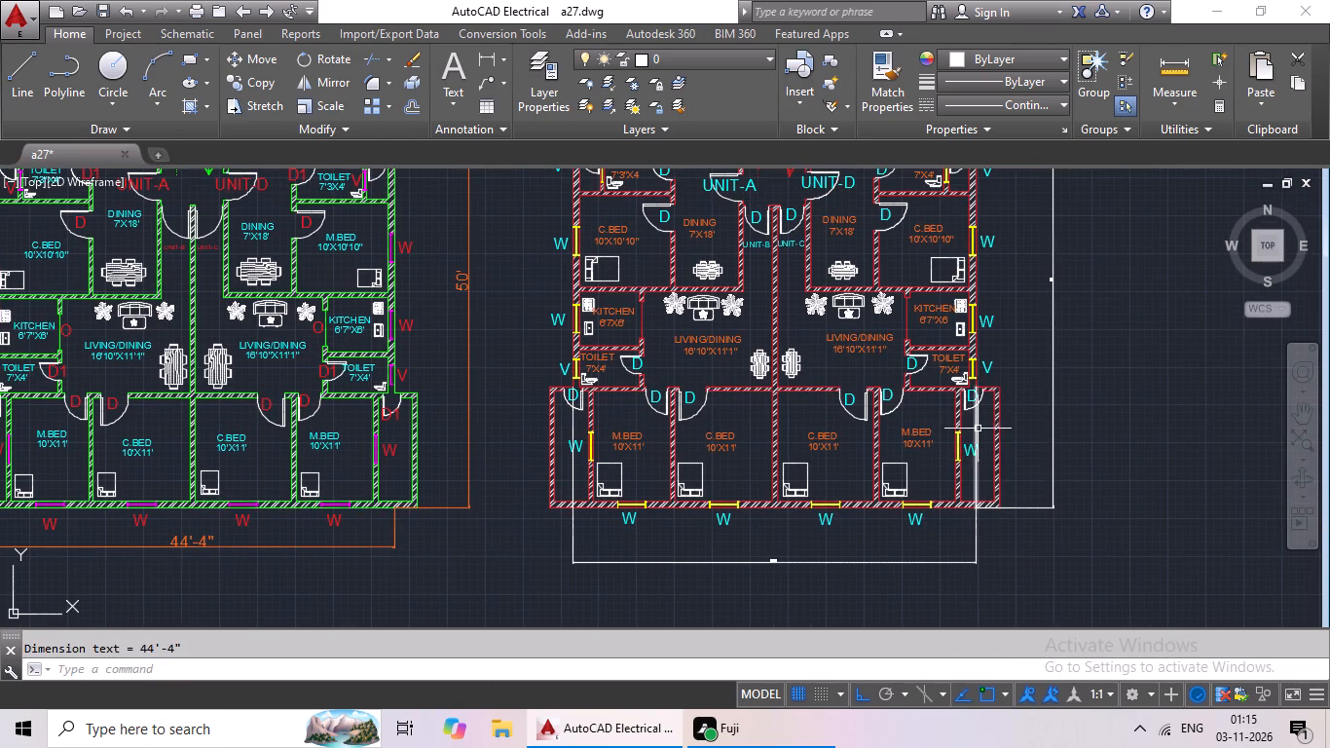
{"action": "left_click", "coordinate": [977, 424]}
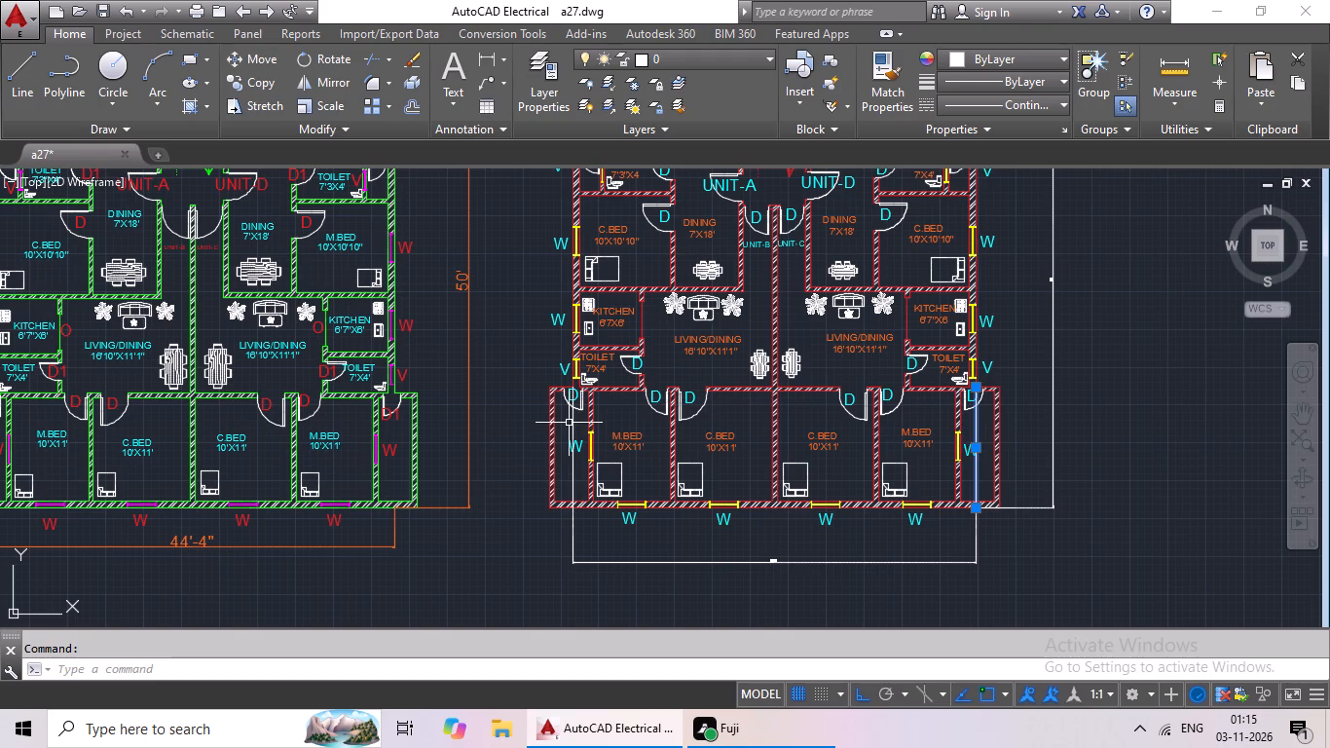
{"action": "left_click", "coordinate": [571, 418]}
{"action": "key", "text": "Delete"}
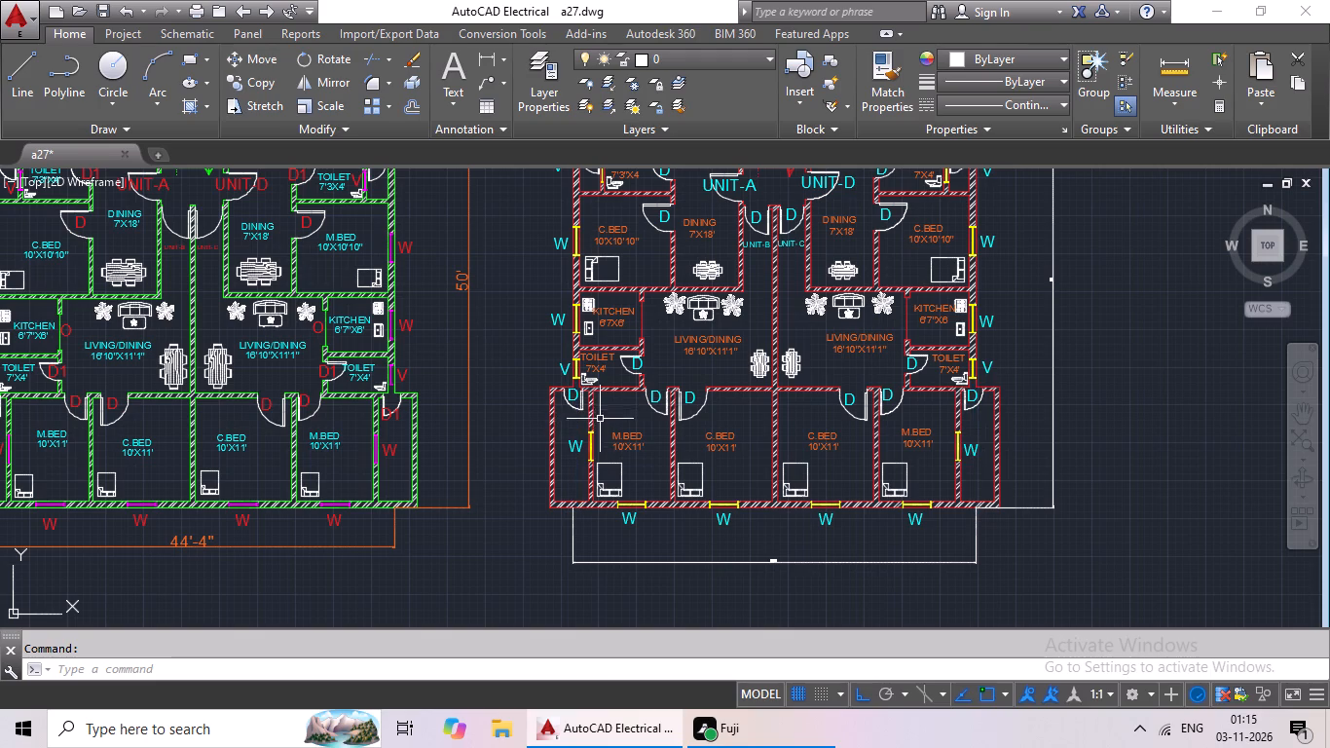
Change the colour of the red plan's vertical and horizontal overall dimensions to green.
{"action": "middle_click_drag", "start_coordinate": [659, 472], "coordinate": [535, 621]}
{"action": "middle_click_drag", "start_coordinate": [713, 480], "coordinate": [693, 537]}
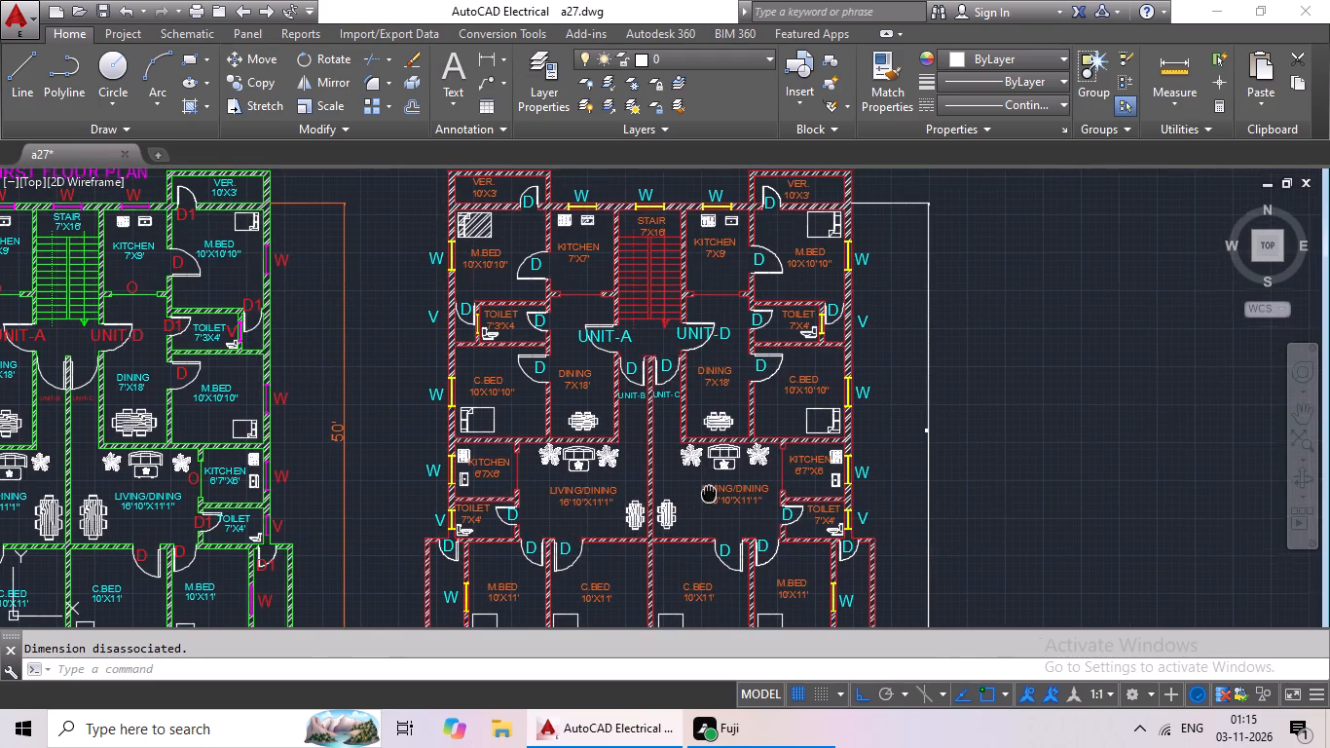
{"action": "middle_click_drag", "start_coordinate": [693, 537], "coordinate": [691, 554]}
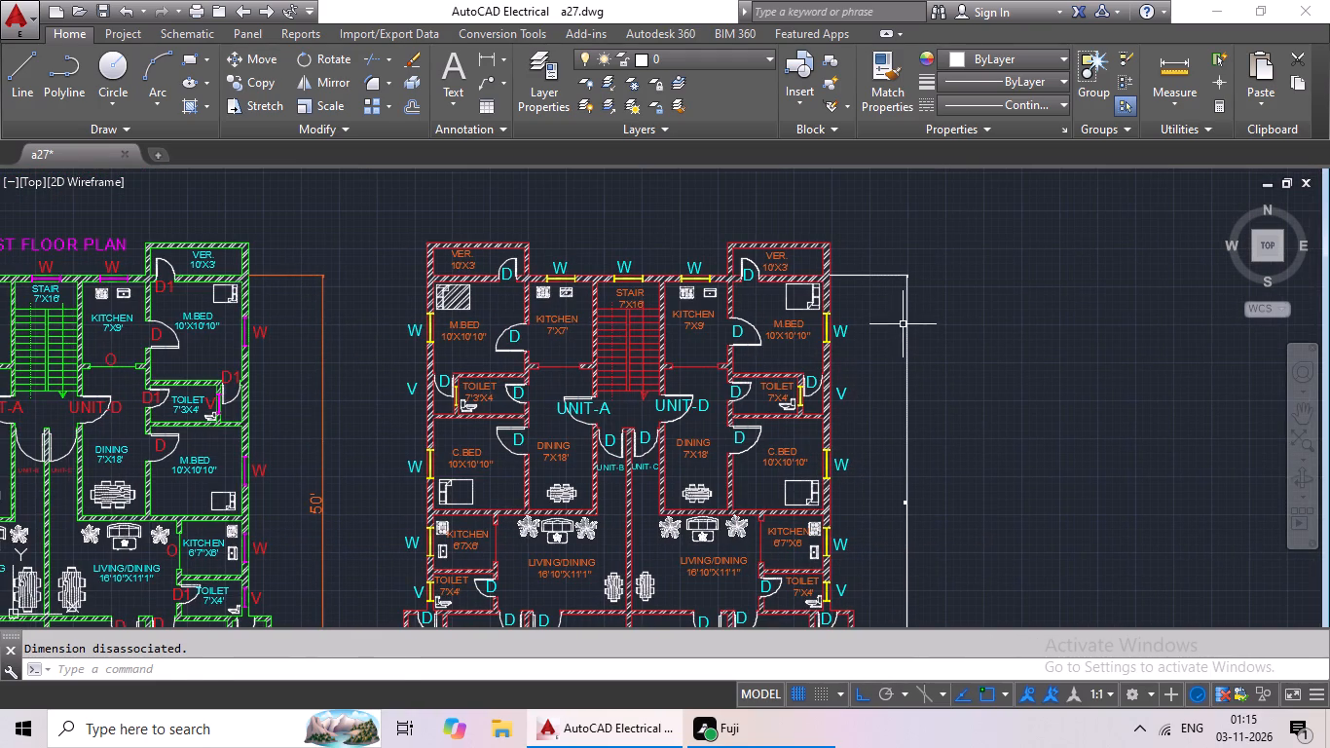
{"action": "left_click", "coordinate": [904, 324]}
{"action": "left_click", "coordinate": [906, 324]}
{"action": "left_click", "coordinate": [908, 329]}
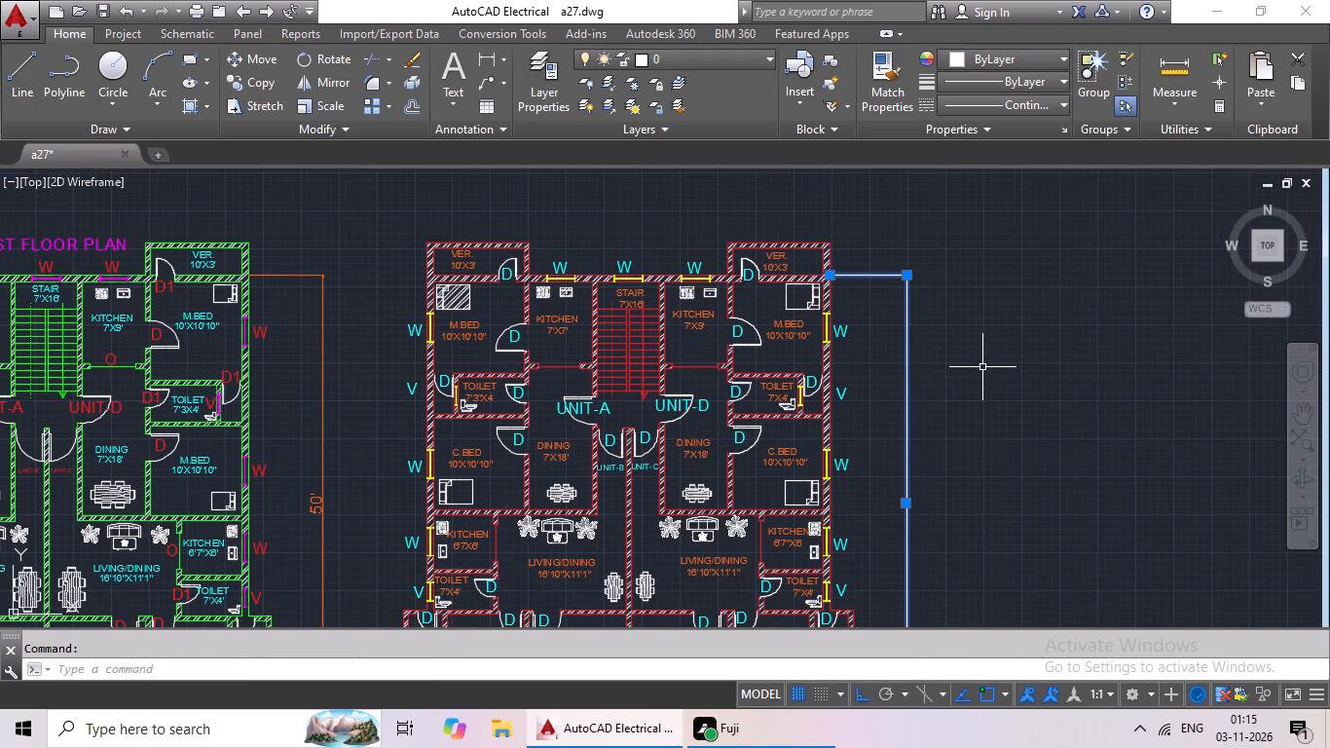
{"action": "middle_click_drag", "start_coordinate": [982, 369], "coordinate": [958, 268]}
{"action": "scroll", "coordinate": [960, 301], "scroll_direction": "down", "scroll_amount": 3}
{"action": "scroll", "coordinate": [908, 394], "scroll_direction": "up", "scroll_amount": 3}
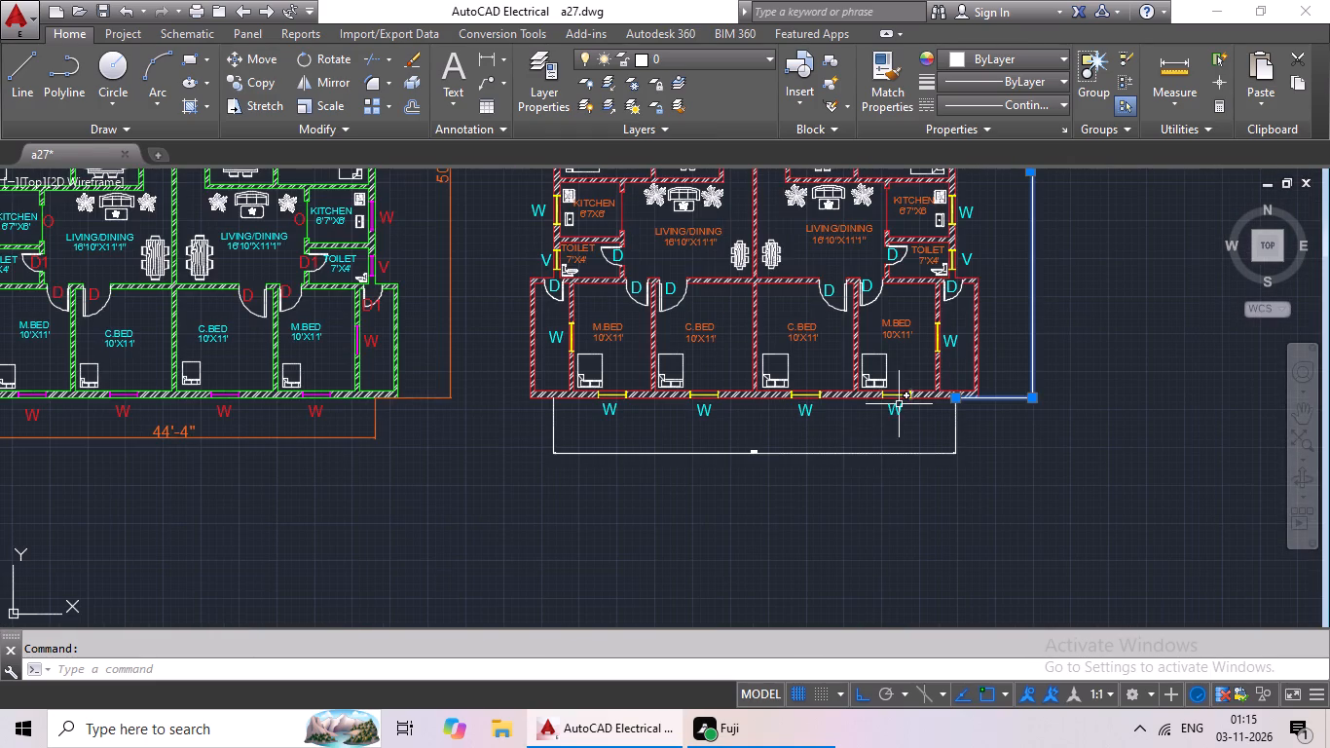
{"action": "left_click", "coordinate": [848, 455]}
{"action": "middle_click_drag", "start_coordinate": [963, 441], "coordinate": [827, 603]}
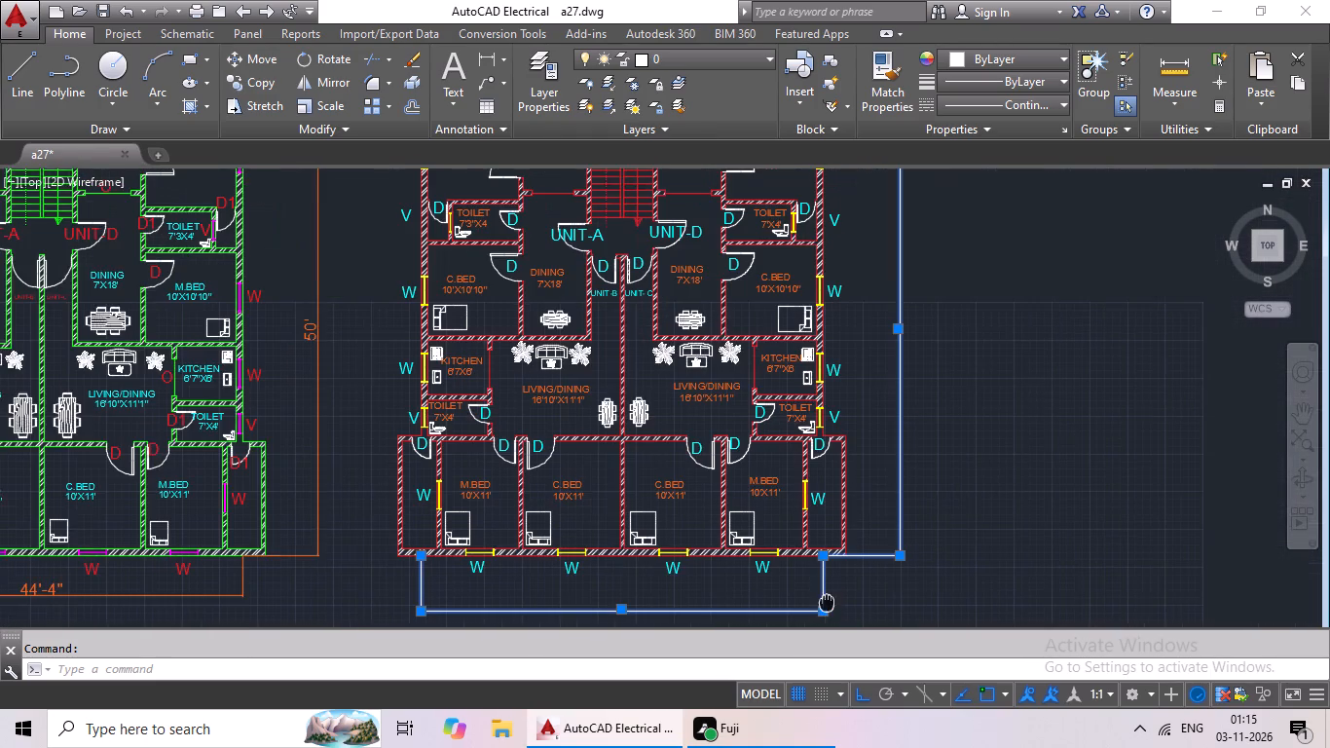
{"action": "middle_click_drag", "start_coordinate": [981, 317], "coordinate": [869, 407]}
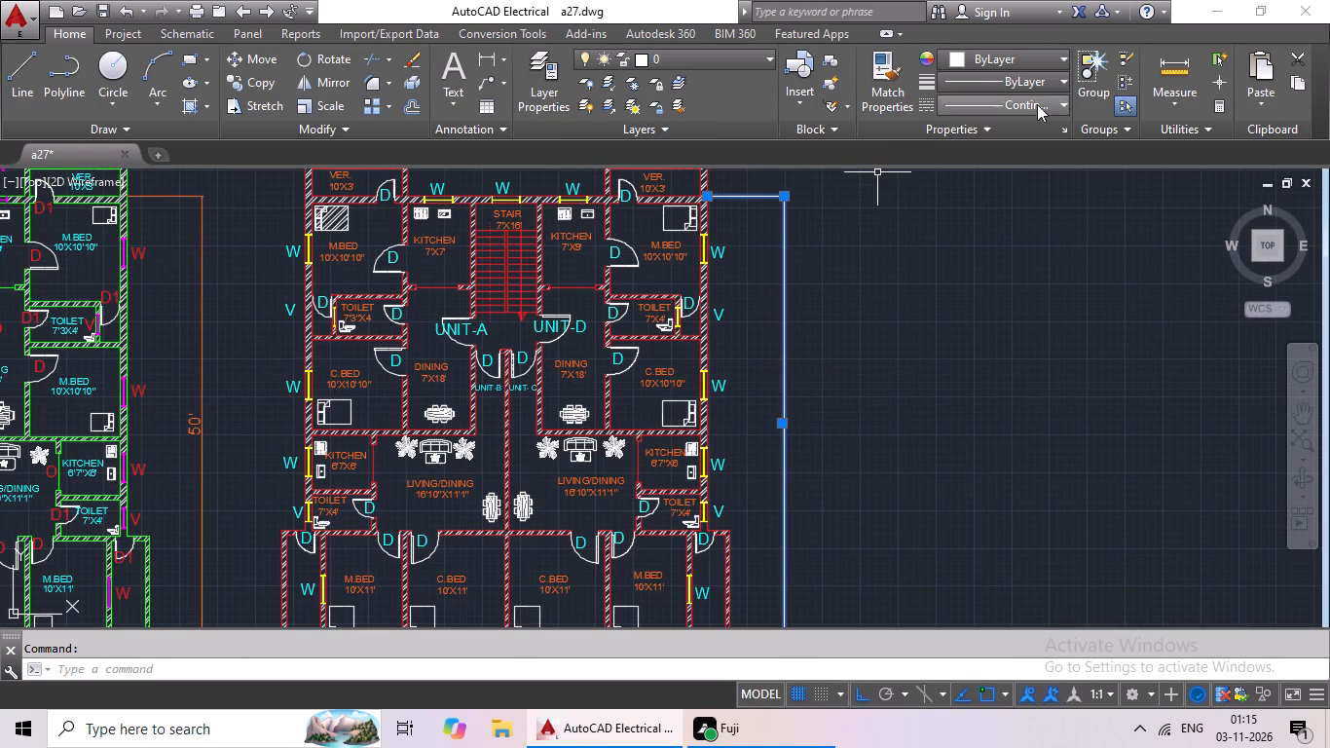
{"action": "left_click", "coordinate": [1062, 54]}
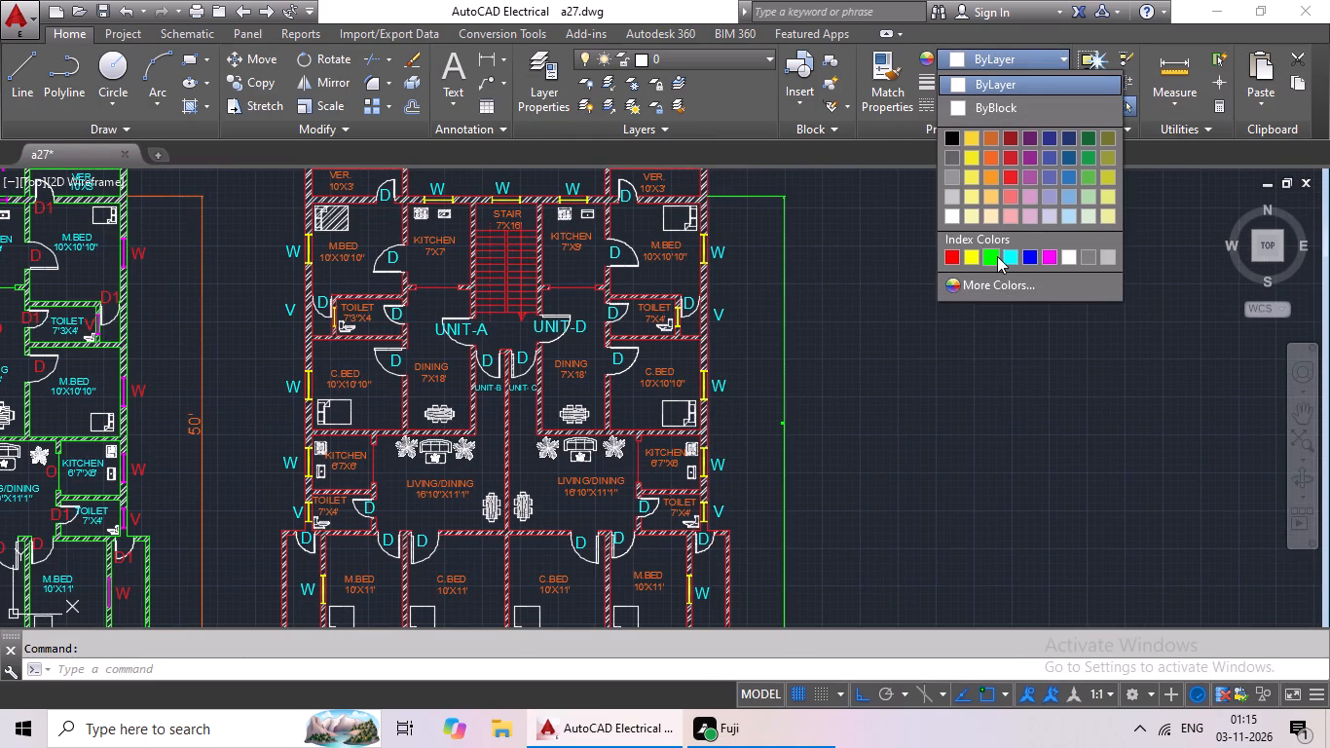
{"action": "left_click", "coordinate": [997, 255]}
{"action": "key", "text": "Escape"}
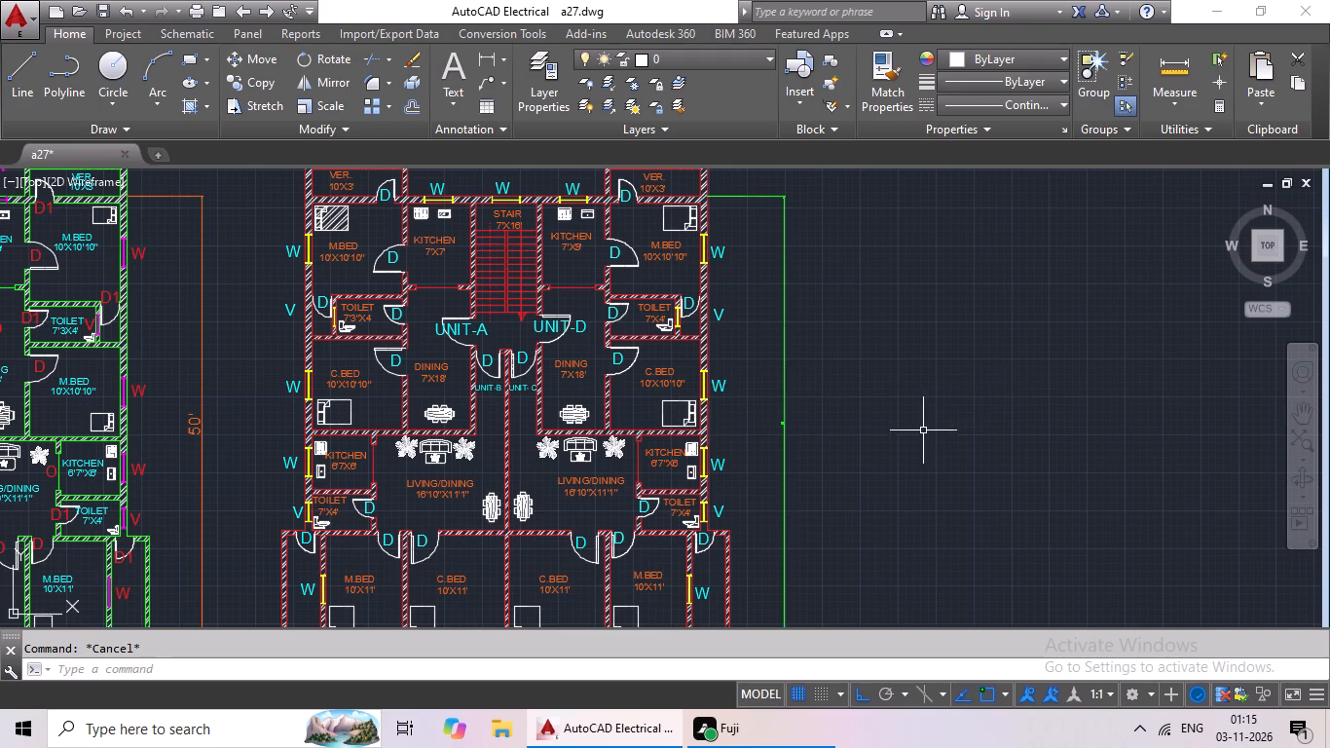
Set the text height of the red plan's vertical overall dimension to 1'-4".
{"action": "scroll", "coordinate": [767, 425], "scroll_direction": "up", "scroll_amount": 4}
{"action": "scroll", "coordinate": [856, 426], "scroll_direction": "up", "scroll_amount": 3}
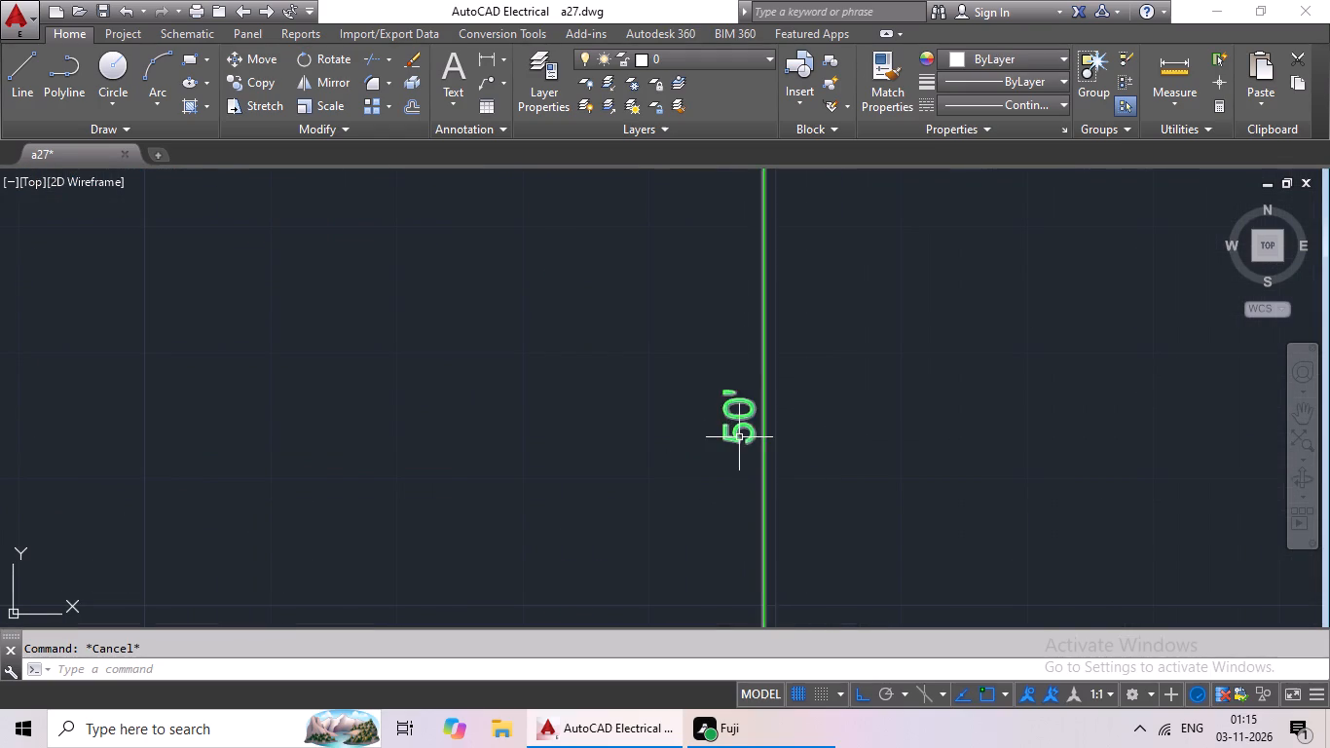
{"action": "double_click", "coordinate": [739, 437]}
{"action": "left_click", "coordinate": [737, 438]}
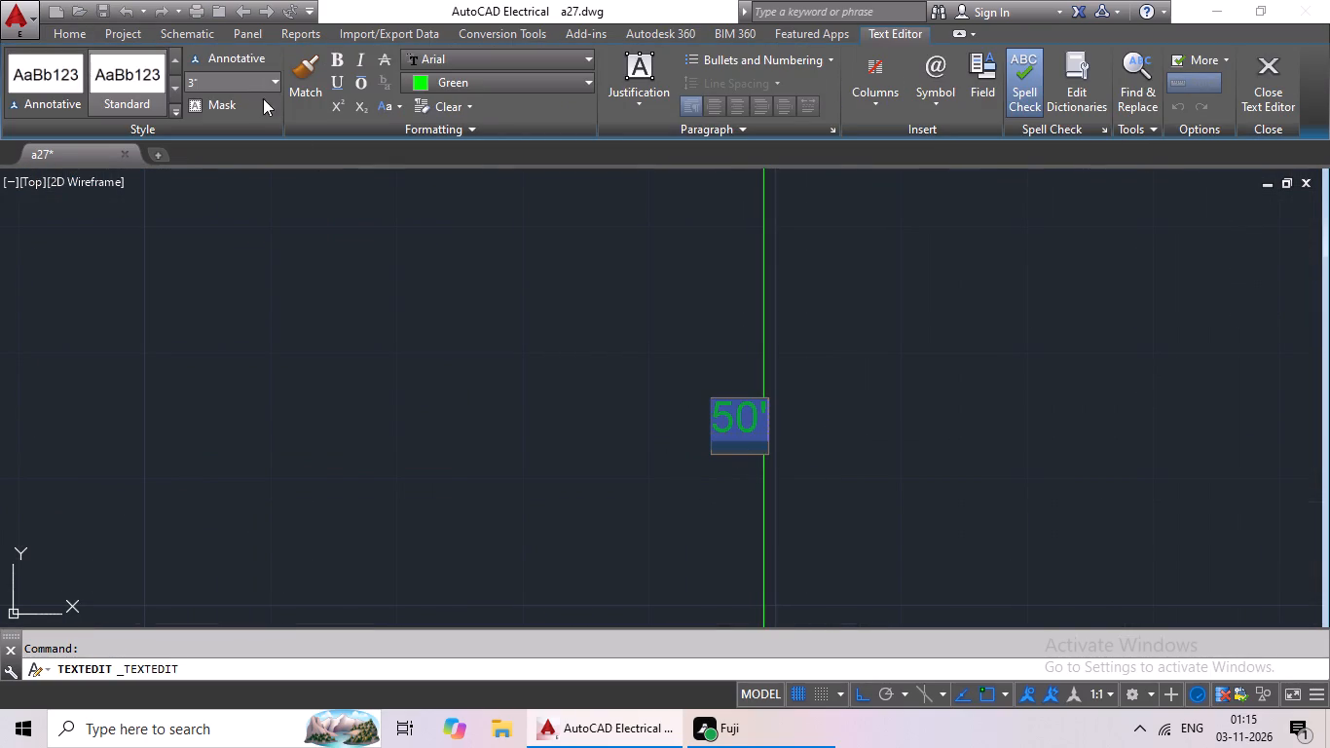
{"action": "left_click", "coordinate": [271, 80]}
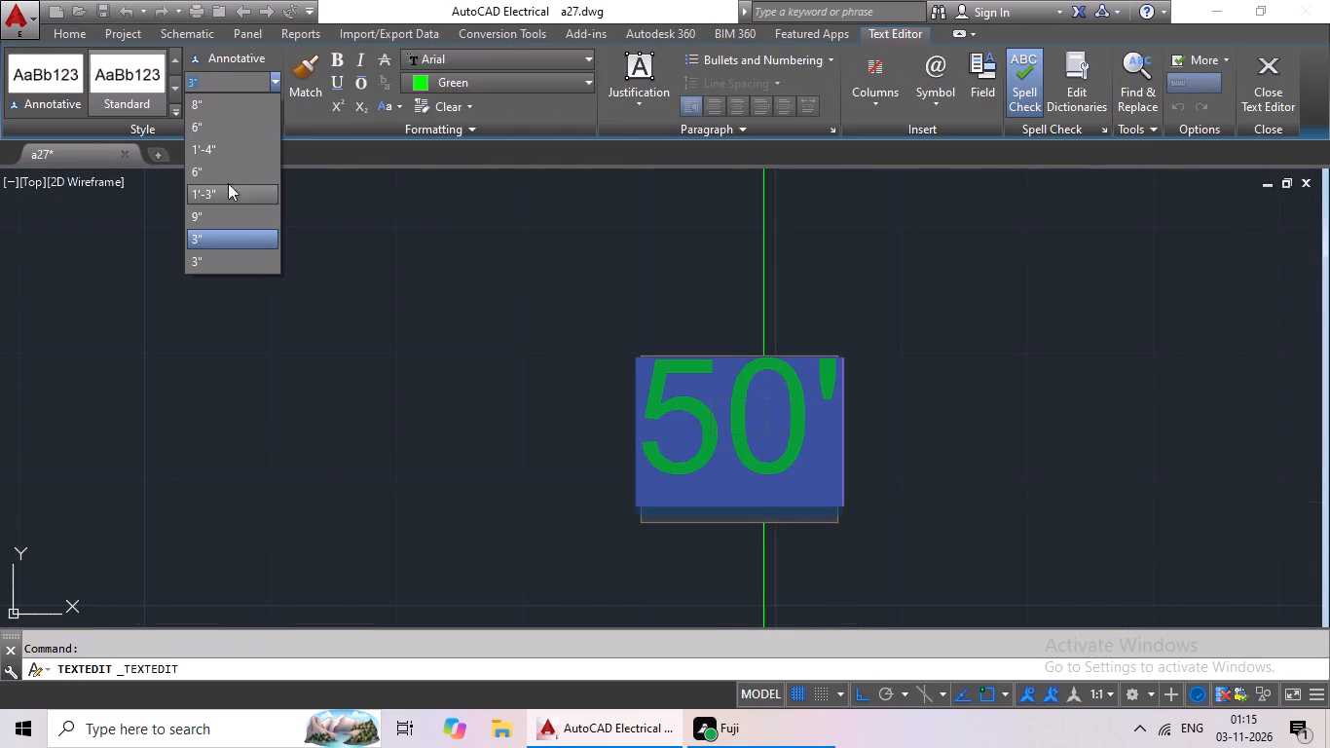
{"action": "left_click", "coordinate": [231, 152]}
{"action": "left_click", "coordinate": [277, 334]}
Set the text height of the red plan's horizontal overall dimension to 1'-4".
{"action": "scroll", "coordinate": [404, 306], "scroll_direction": "down", "scroll_amount": 3}
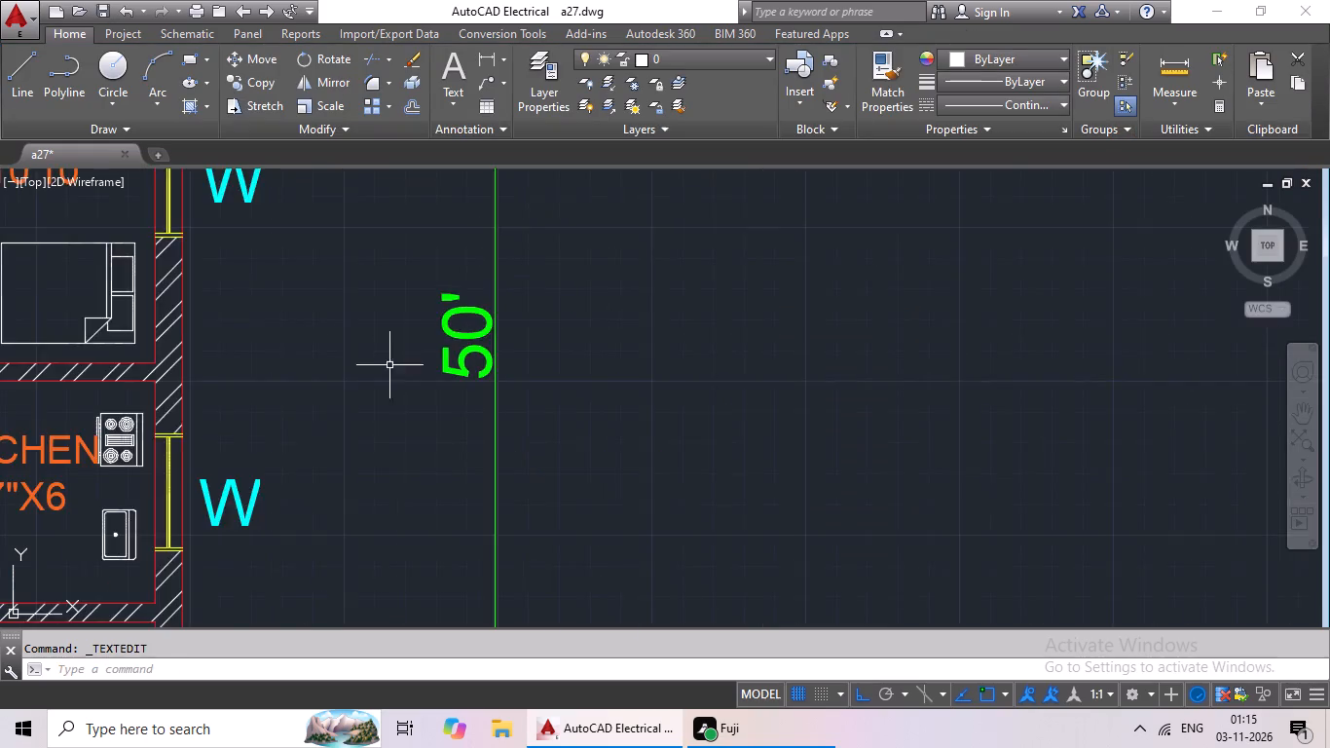
{"action": "scroll", "coordinate": [396, 367], "scroll_direction": "down", "scroll_amount": 4}
{"action": "middle_click_drag", "start_coordinate": [387, 422], "coordinate": [504, 240]}
{"action": "scroll", "coordinate": [358, 396], "scroll_direction": "up", "scroll_amount": 2}
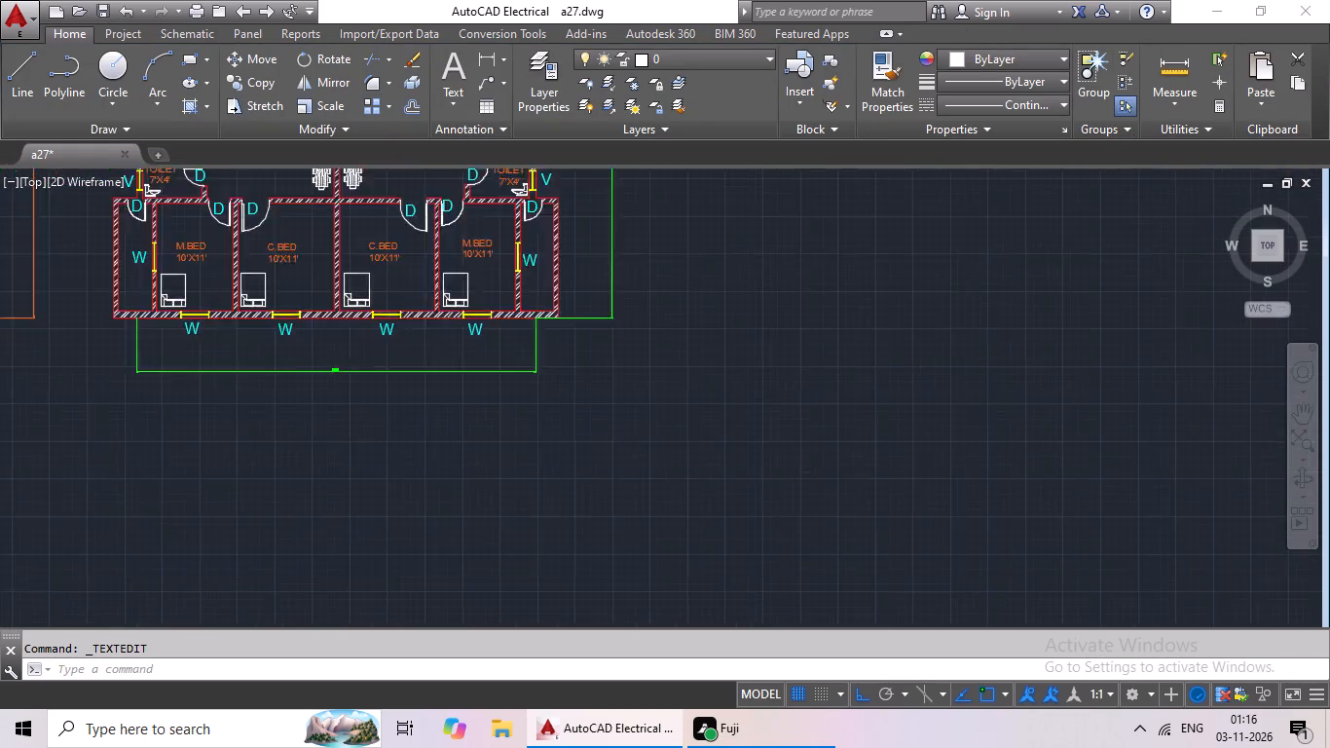
{"action": "scroll", "coordinate": [358, 393], "scroll_direction": "up", "scroll_amount": 2}
{"action": "scroll", "coordinate": [261, 290], "scroll_direction": "up", "scroll_amount": 4}
{"action": "double_click", "coordinate": [265, 358]}
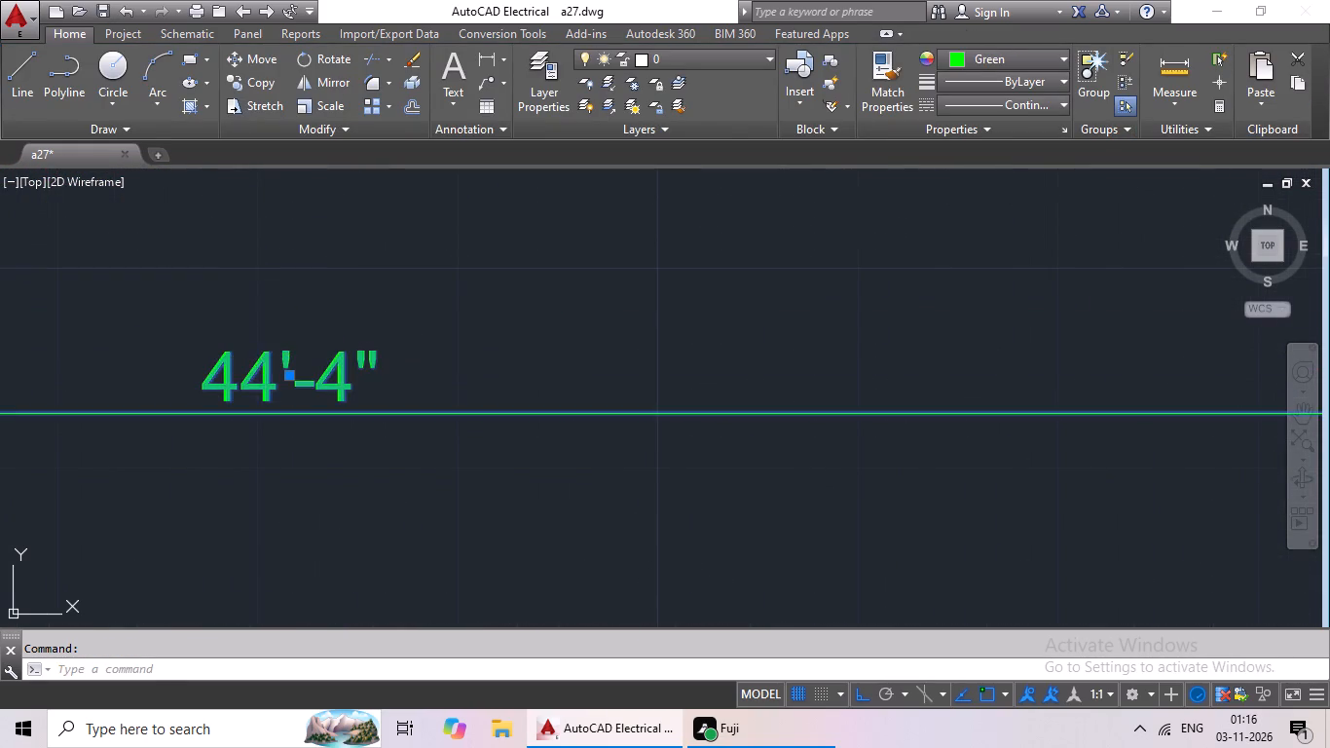
{"action": "left_click", "coordinate": [265, 359]}
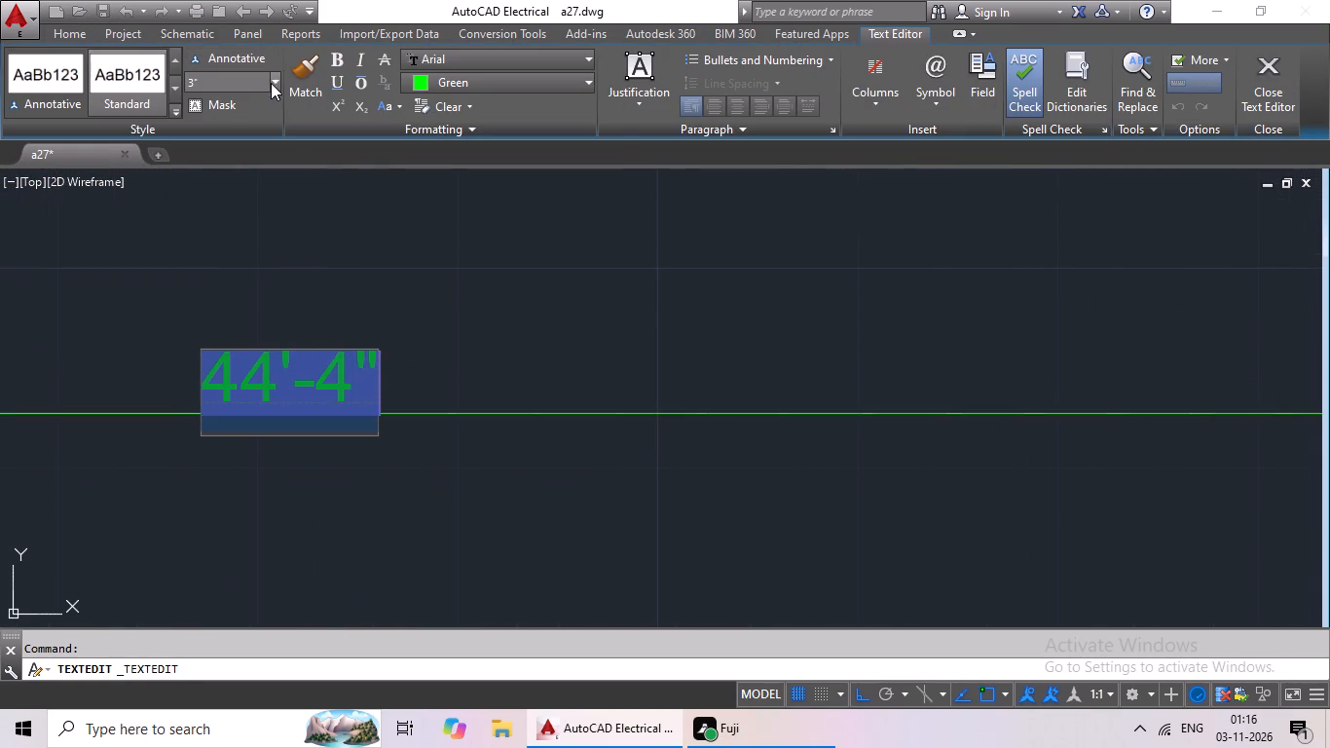
{"action": "left_click", "coordinate": [271, 83]}
{"action": "left_click", "coordinate": [246, 149]}
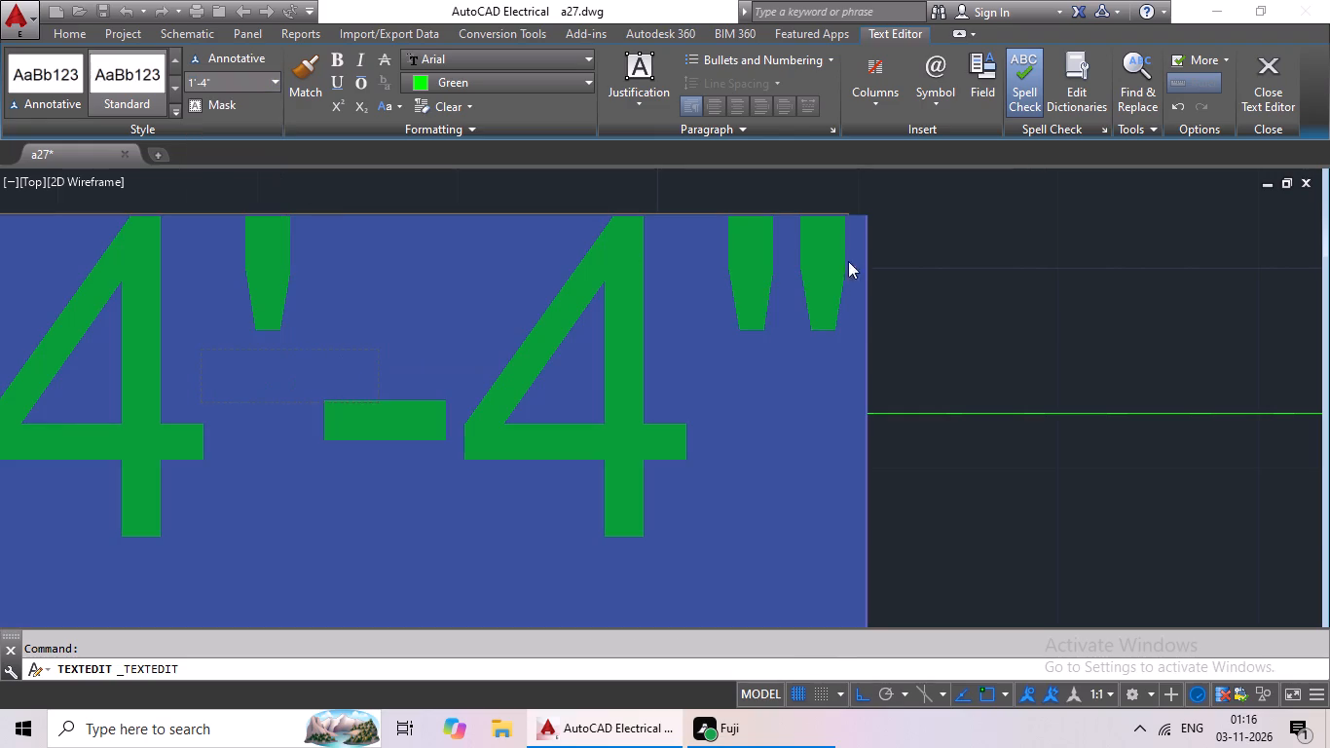
{"action": "left_click", "coordinate": [890, 256]}
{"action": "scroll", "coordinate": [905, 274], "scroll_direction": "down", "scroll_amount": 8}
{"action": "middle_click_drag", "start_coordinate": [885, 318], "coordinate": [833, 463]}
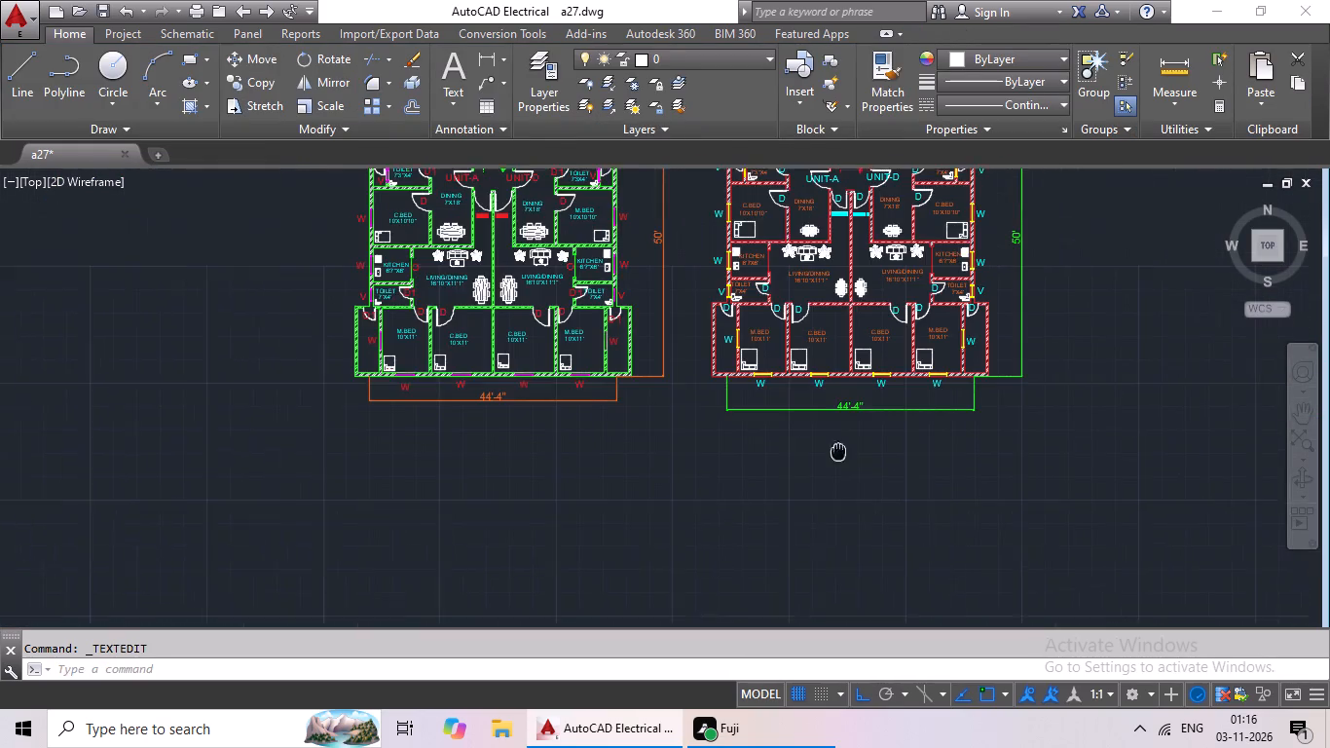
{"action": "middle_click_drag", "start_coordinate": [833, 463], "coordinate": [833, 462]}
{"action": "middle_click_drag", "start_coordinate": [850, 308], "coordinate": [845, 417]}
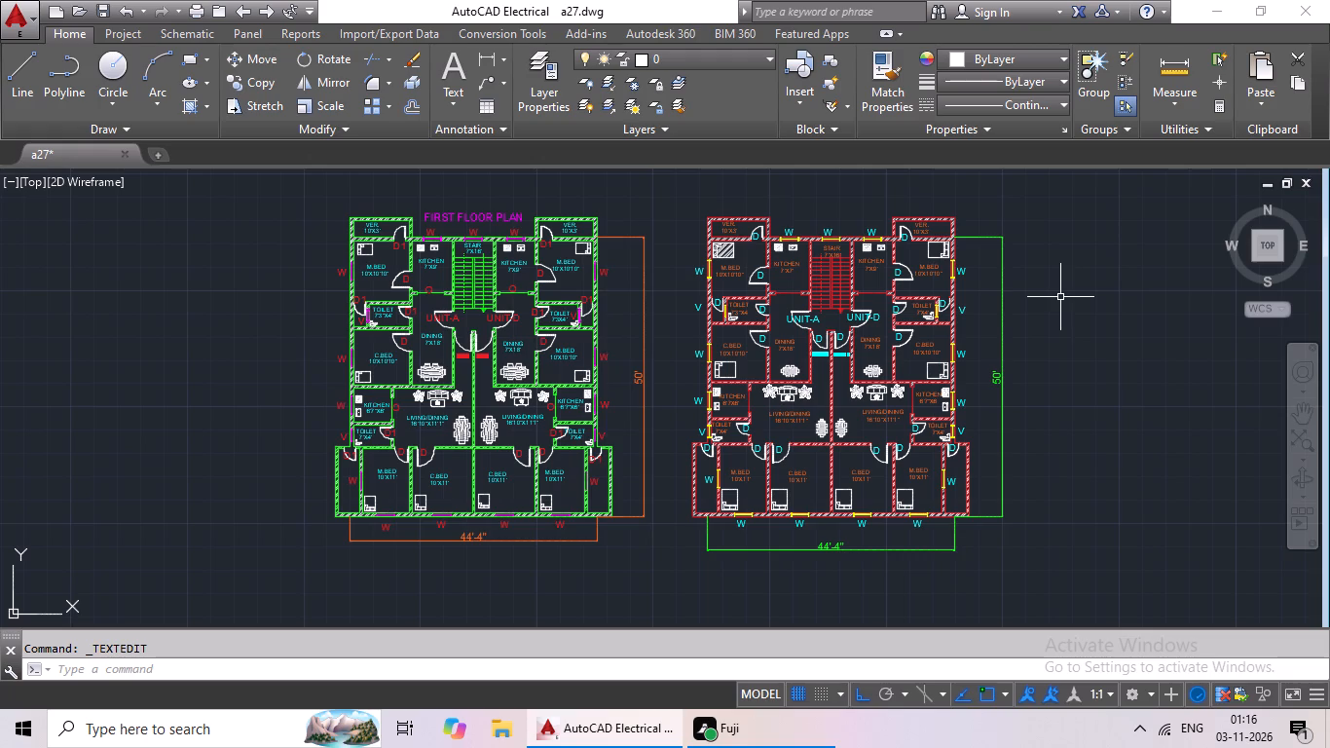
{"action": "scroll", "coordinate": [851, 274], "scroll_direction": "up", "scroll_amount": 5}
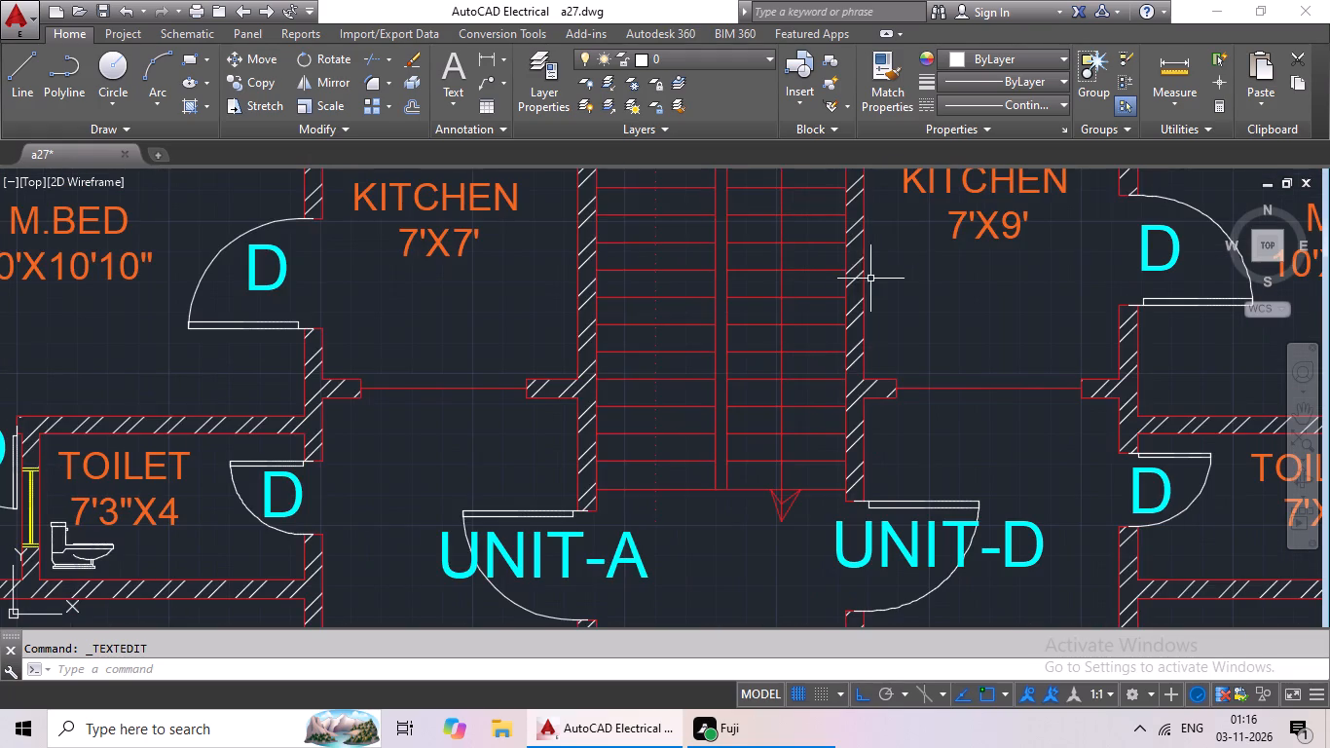
Add the yellow multiline text "SECOND FLOOR PLAN" at 1'-4" height in the empty area east of the red plan.
{"action": "scroll", "coordinate": [912, 276], "scroll_direction": "down", "scroll_amount": 3}
{"action": "middle_click_drag", "start_coordinate": [918, 282], "coordinate": [835, 318]}
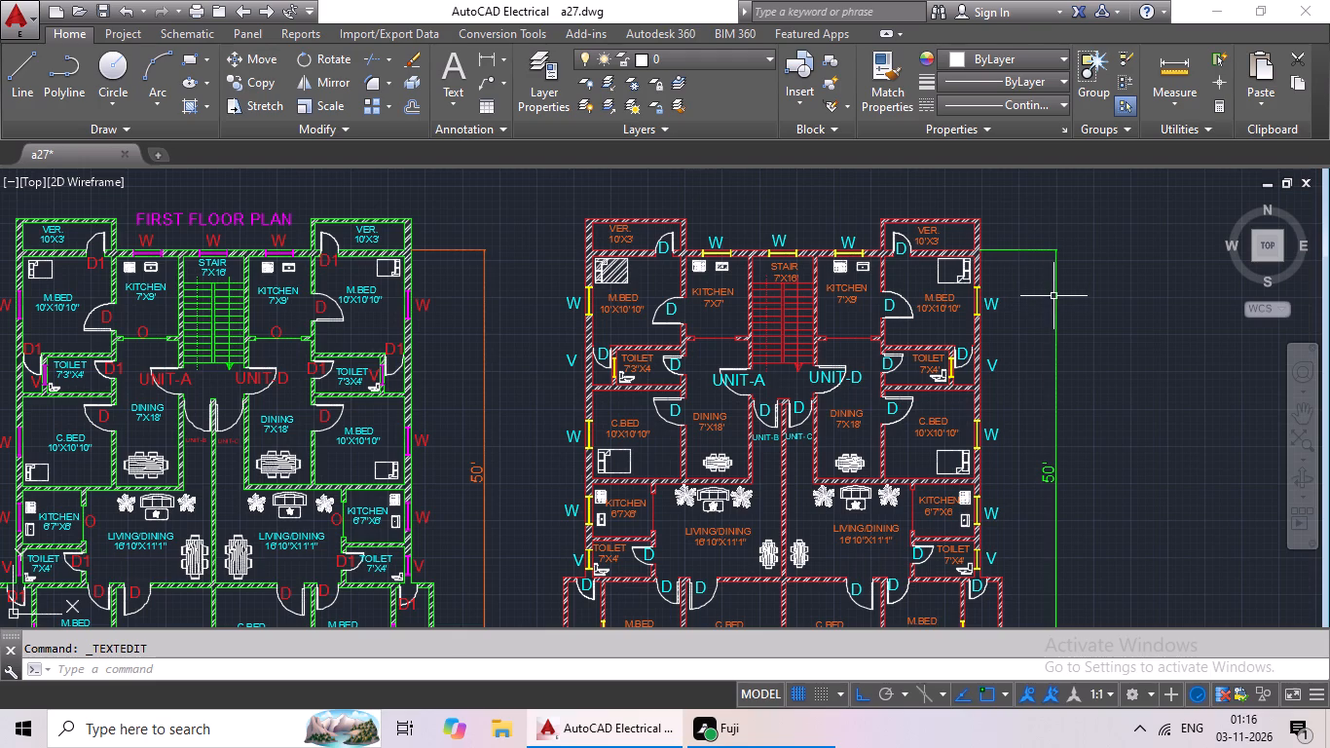
{"action": "scroll", "coordinate": [1101, 283], "scroll_direction": "down", "scroll_amount": 1}
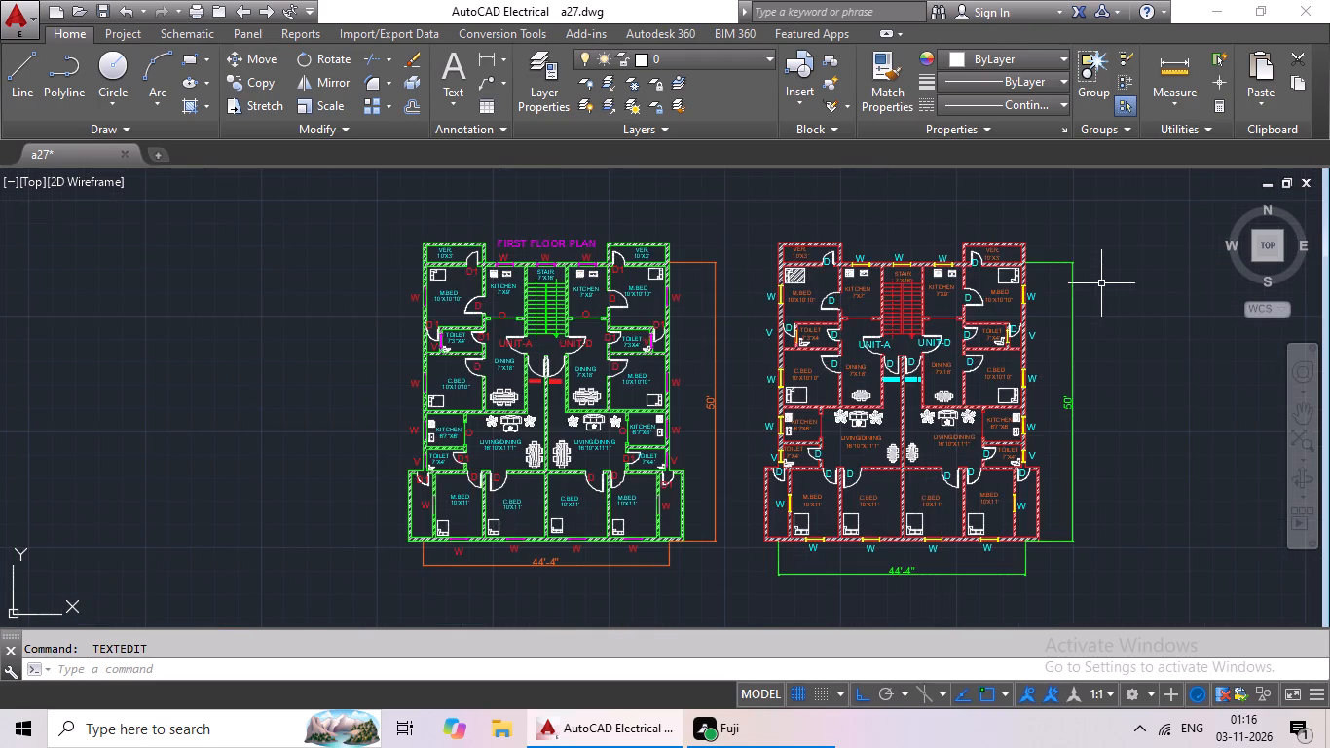
{"action": "middle_click_drag", "start_coordinate": [1092, 285], "coordinate": [962, 318]}
{"action": "middle_click_drag", "start_coordinate": [1042, 302], "coordinate": [880, 319]}
{"action": "middle_click_drag", "start_coordinate": [939, 294], "coordinate": [762, 297]}
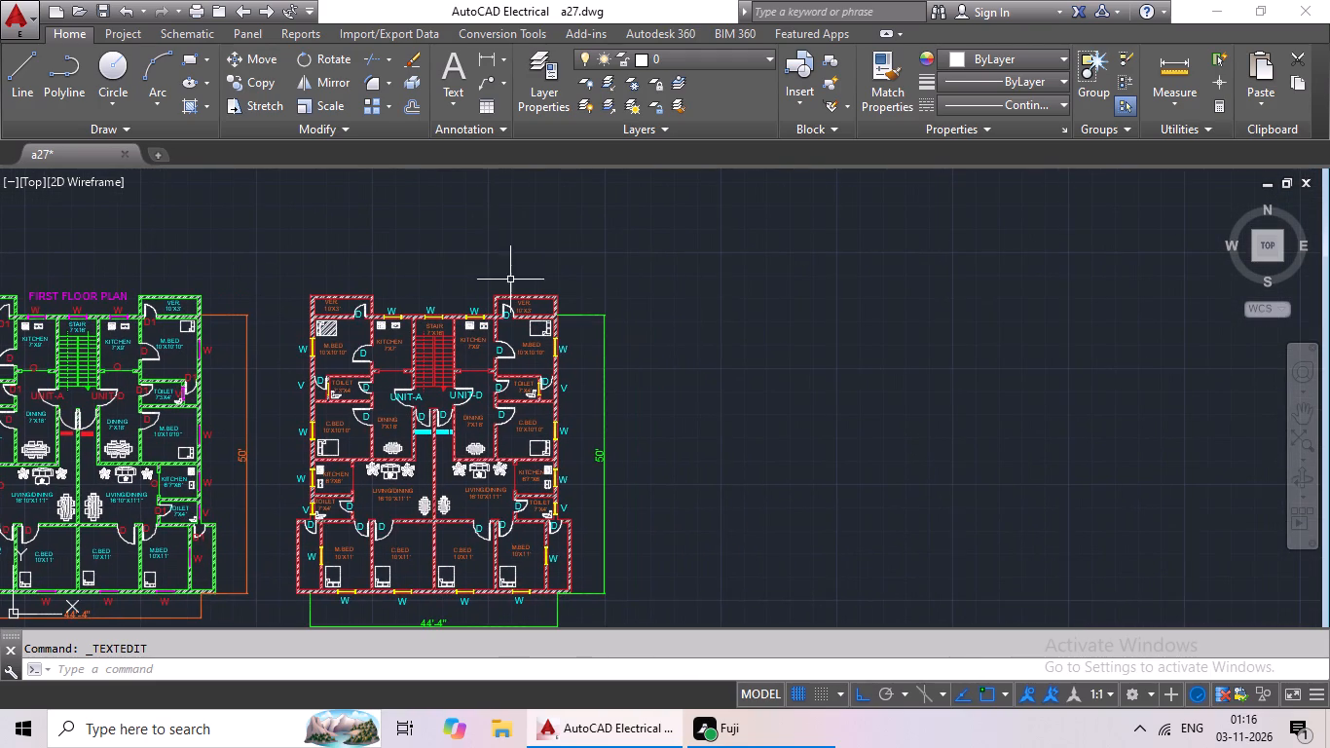
{"action": "left_click", "coordinate": [460, 81]}
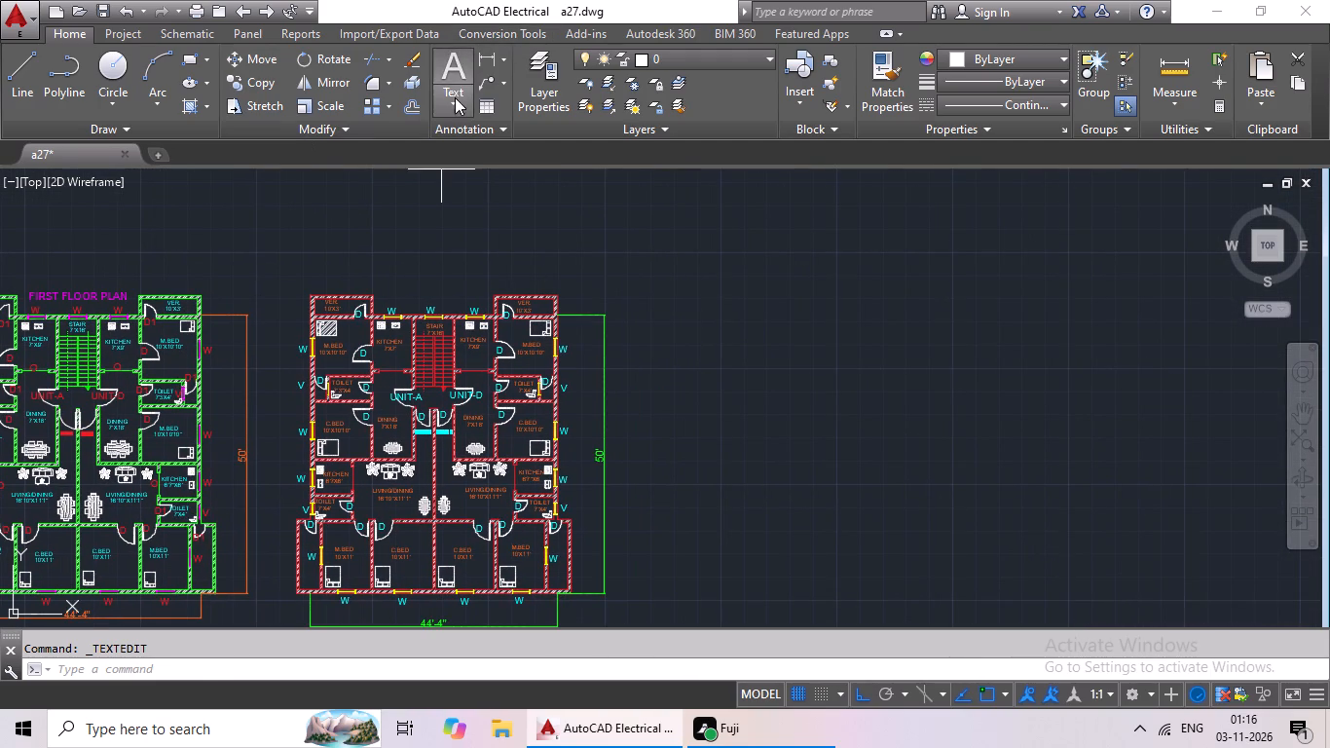
{"action": "left_click", "coordinate": [456, 93]}
{"action": "left_click", "coordinate": [477, 131]}
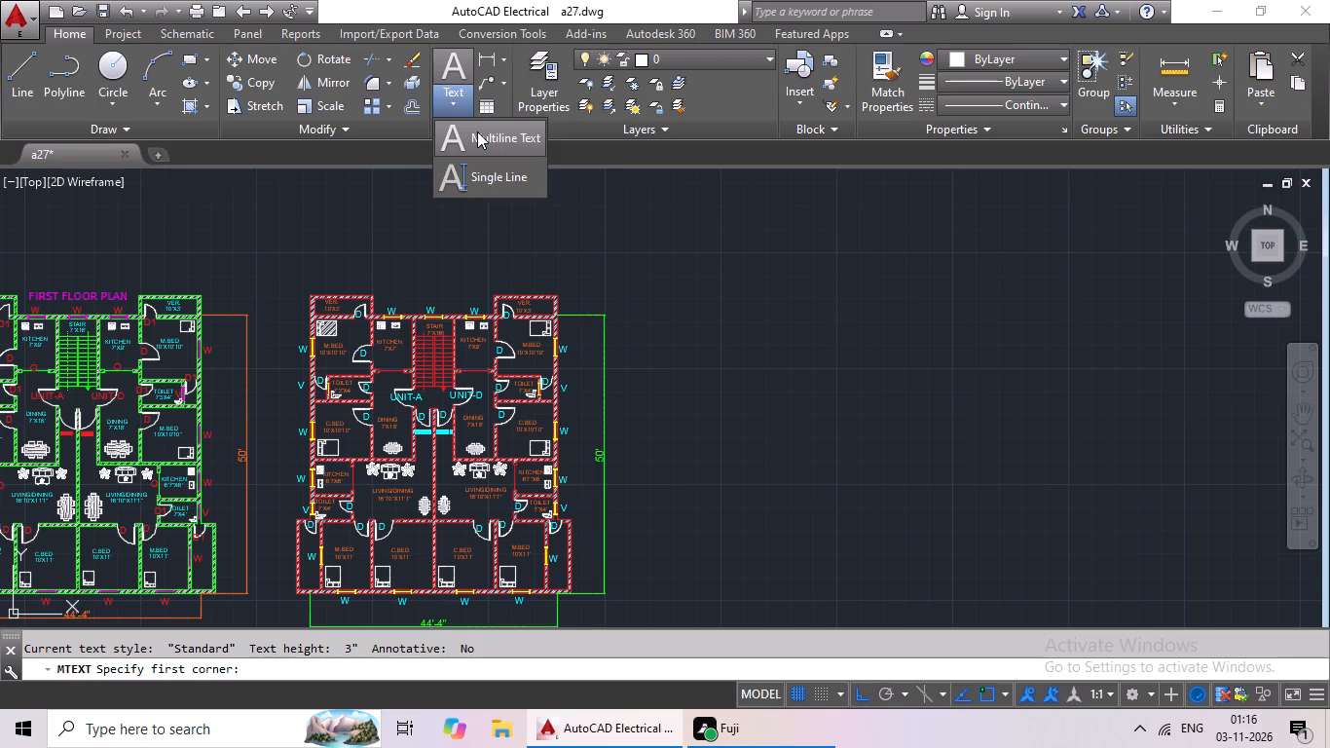
{"action": "middle_click_drag", "start_coordinate": [677, 273], "coordinate": [494, 280]}
{"action": "left_click", "coordinate": [542, 276]}
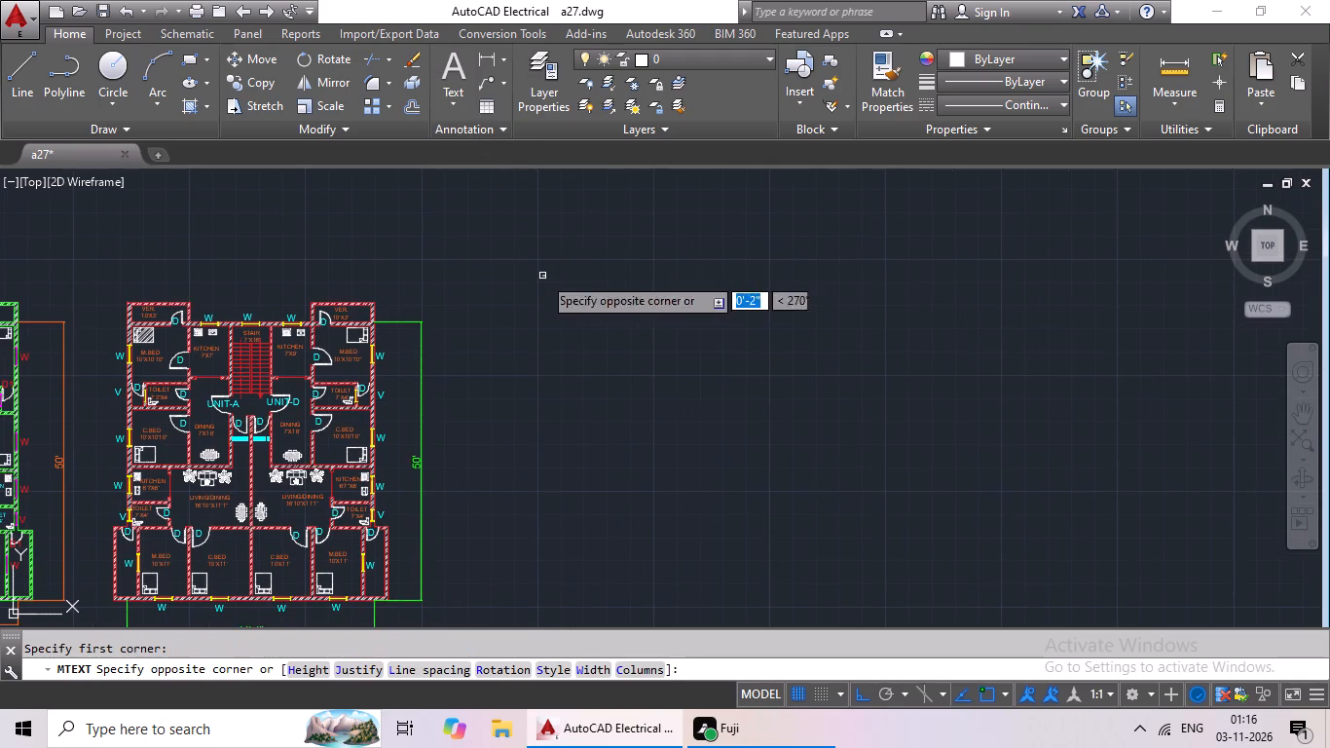
{"action": "left_click", "coordinate": [1097, 343]}
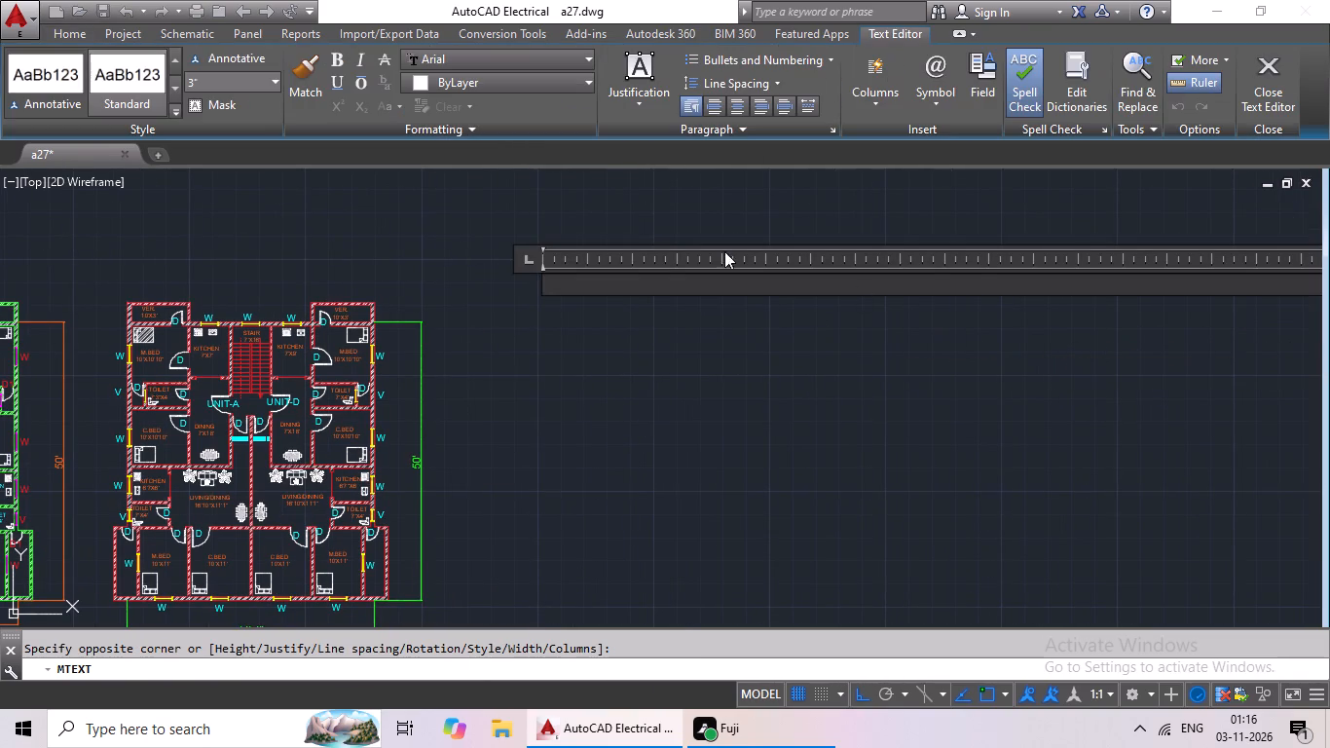
{"action": "left_click", "coordinate": [275, 79]}
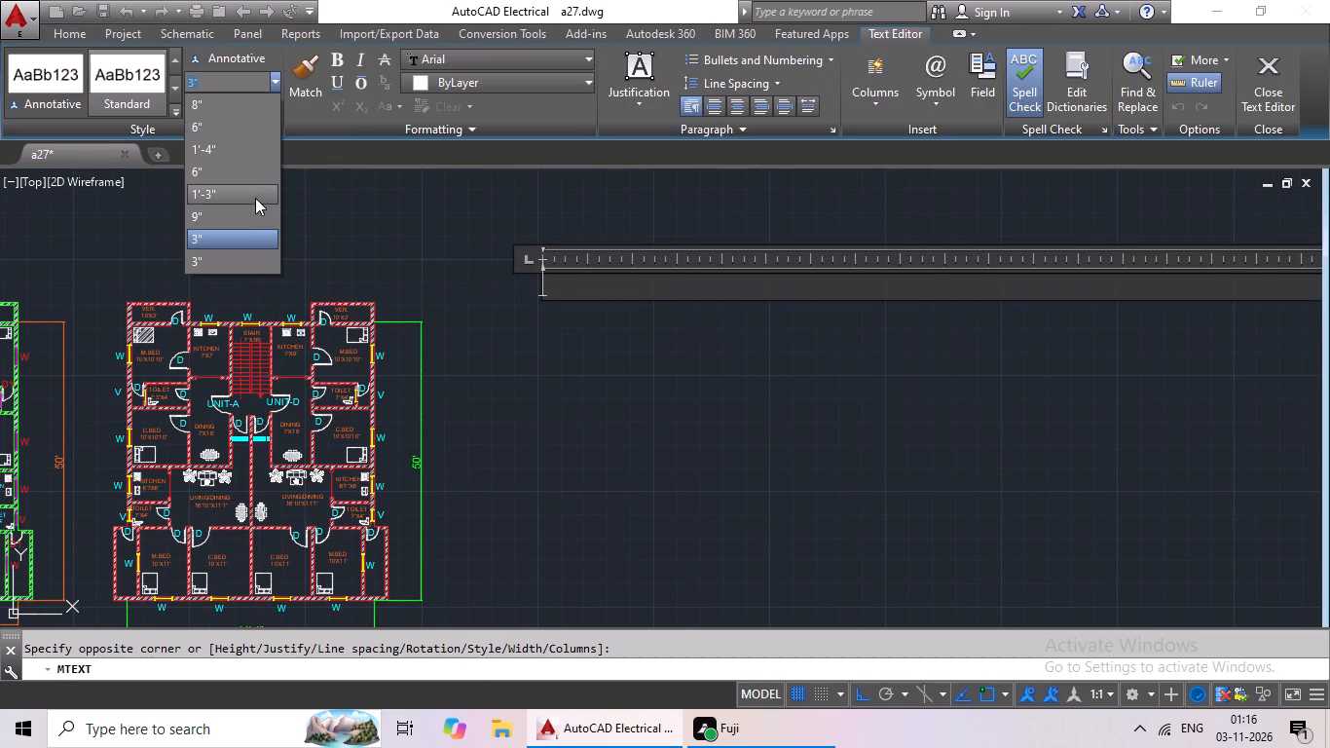
{"action": "left_click", "coordinate": [242, 152]}
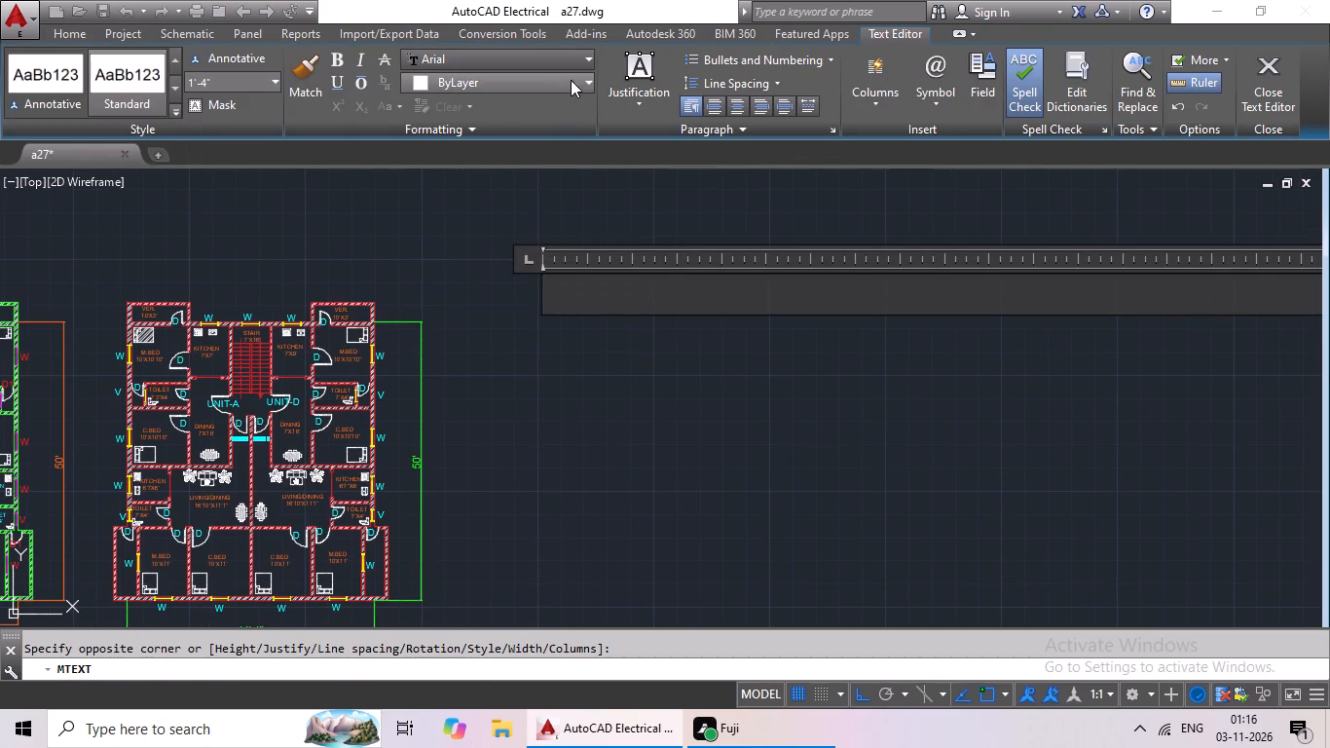
{"action": "left_click", "coordinate": [589, 79]}
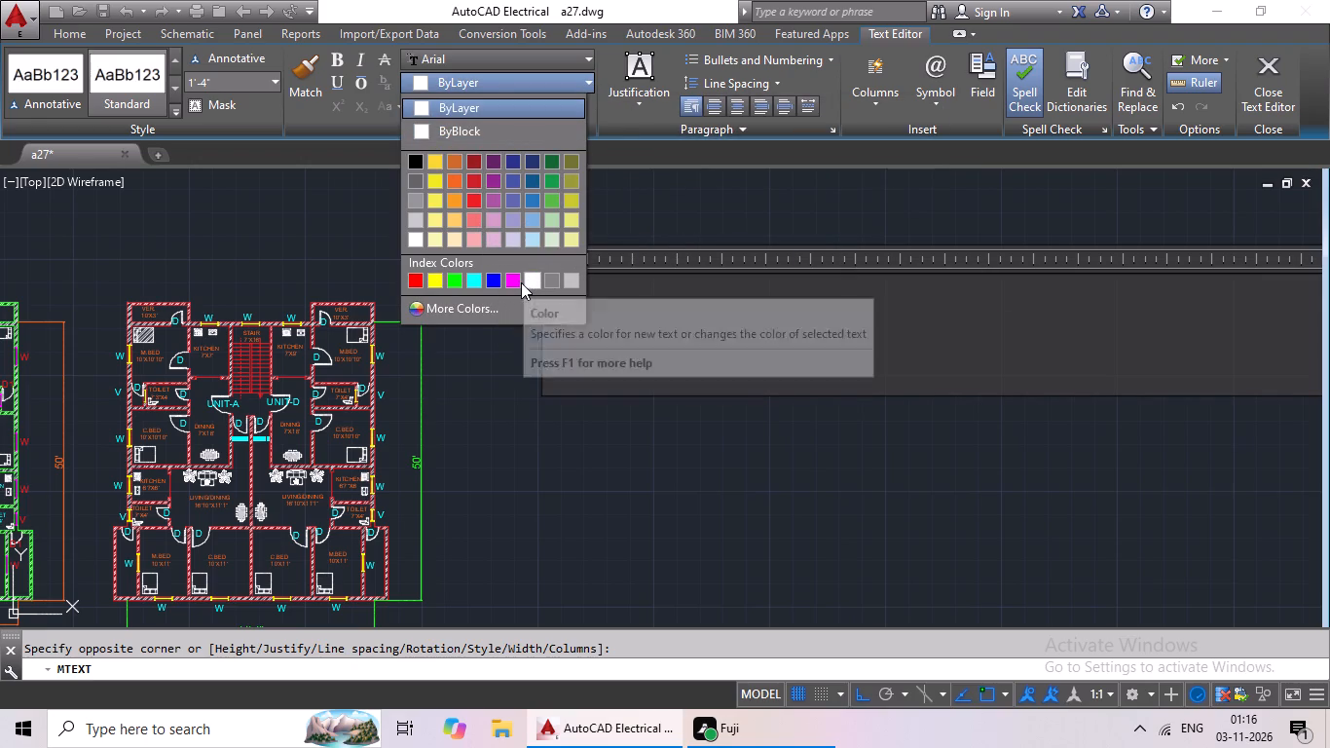
{"action": "scroll", "coordinate": [524, 280], "scroll_direction": "down", "scroll_amount": 1}
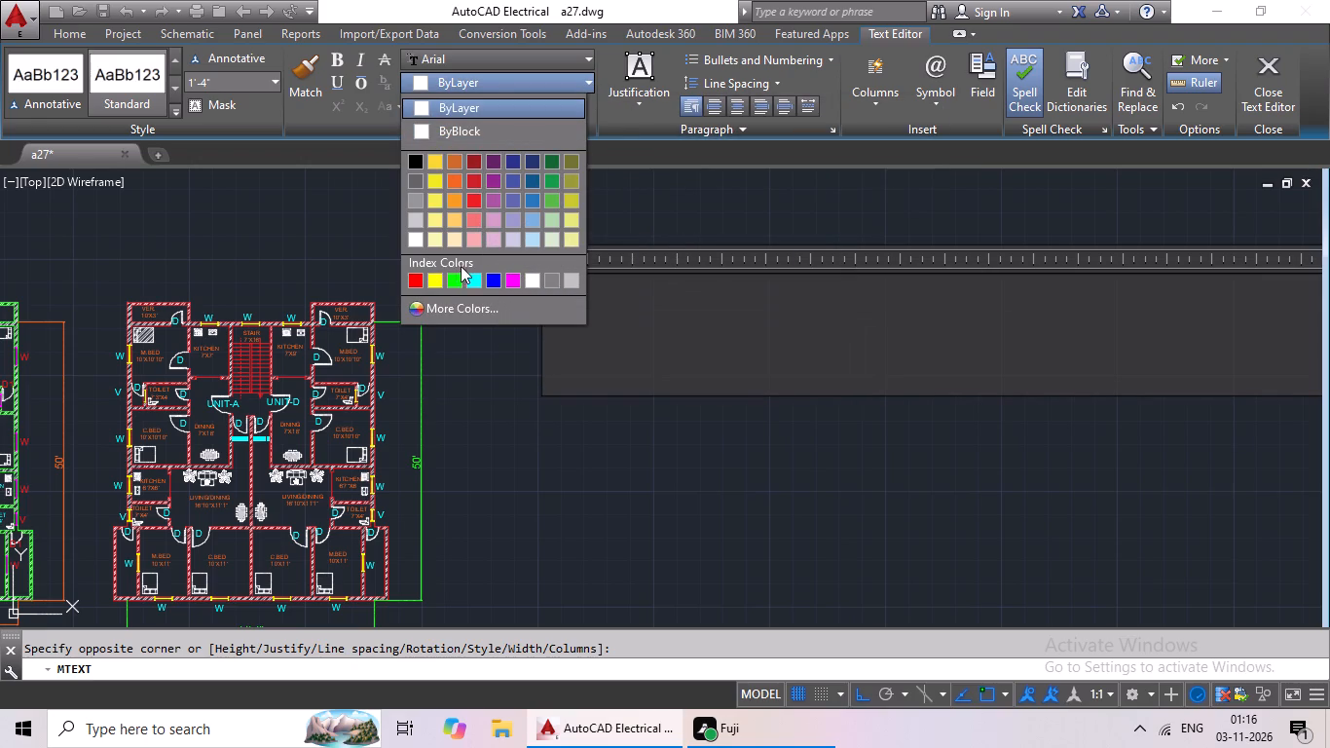
{"action": "left_click", "coordinate": [436, 282]}
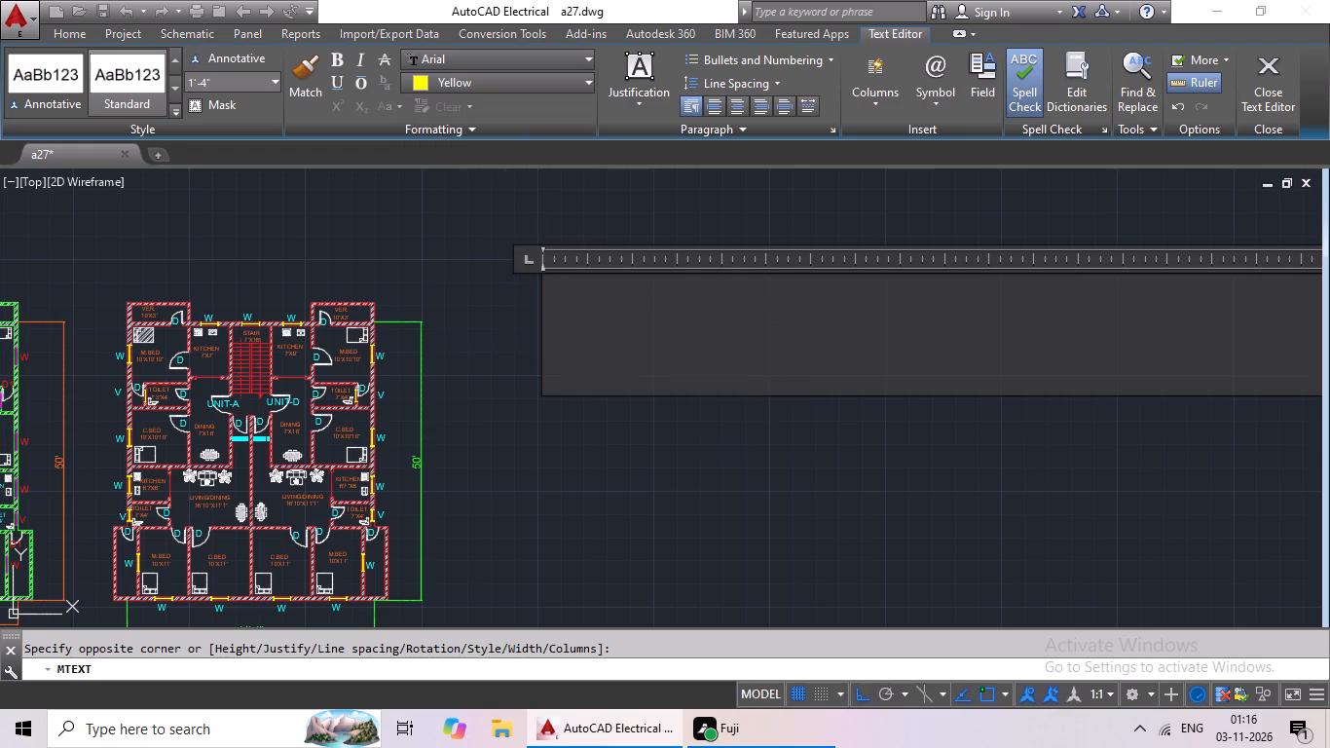
{"action": "type", "text": "SE"}
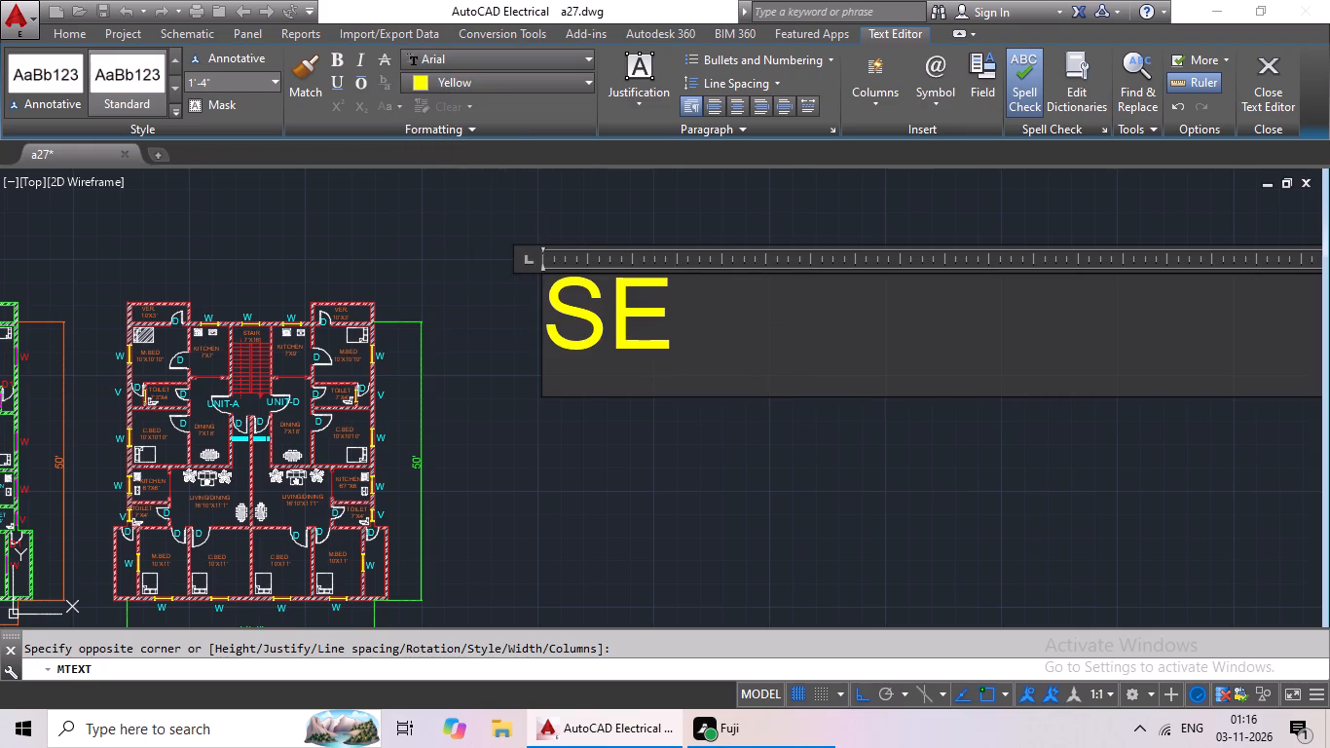
{"action": "type", "text": "COND"}
{"action": "key", "text": "space"}
{"action": "type", "text": "FLOOR"}
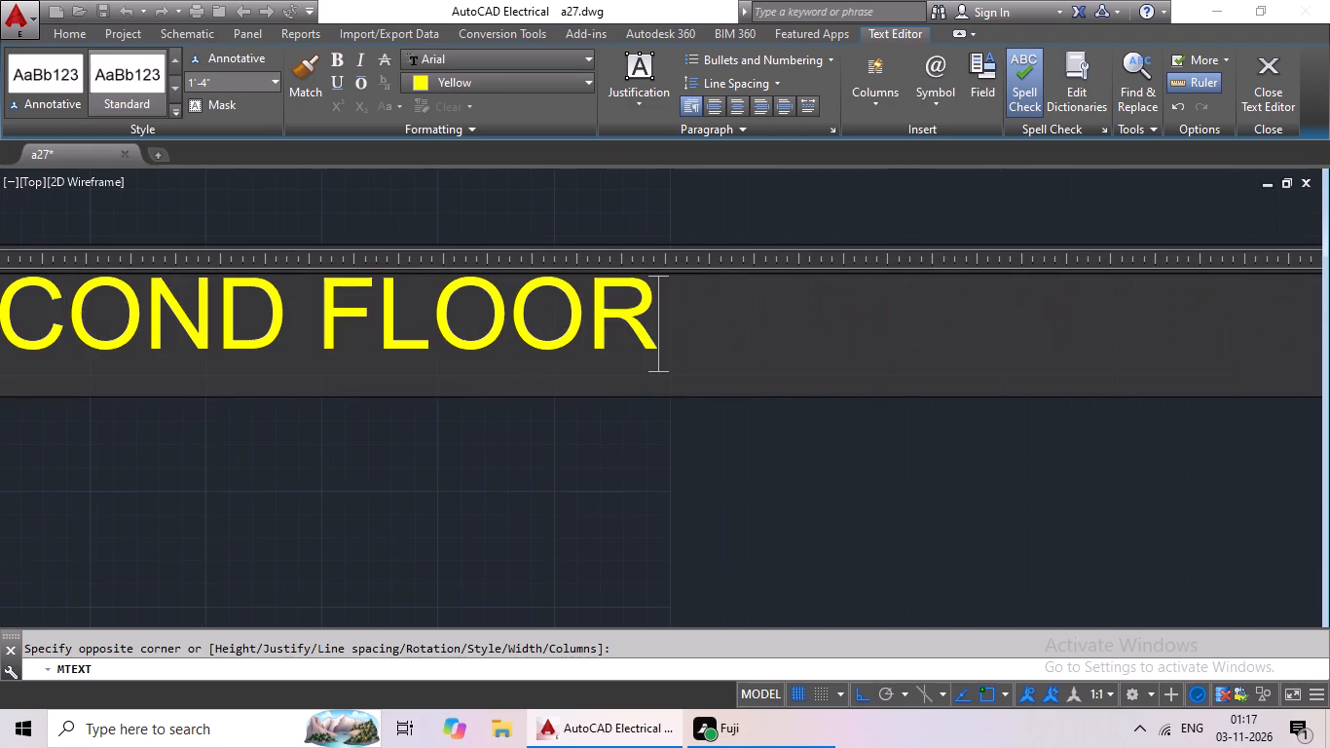
{"action": "key", "text": "space"}
{"action": "type", "text": "PLAN"}
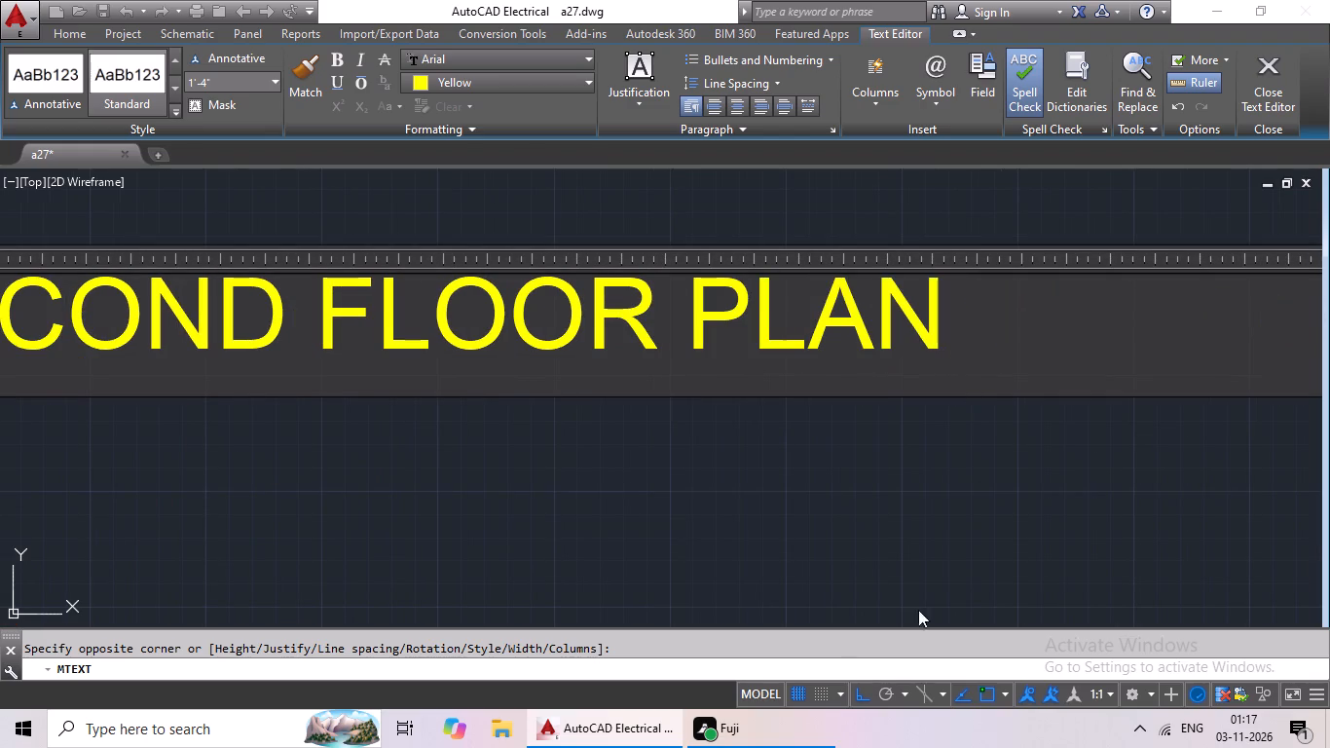
{"action": "left_click", "coordinate": [837, 619]}
Place a copy of the SECOND FLOOR PLAN title between the red plan's two north verandas, above the window labels.
{"action": "scroll", "coordinate": [826, 450], "scroll_direction": "down", "scroll_amount": 2}
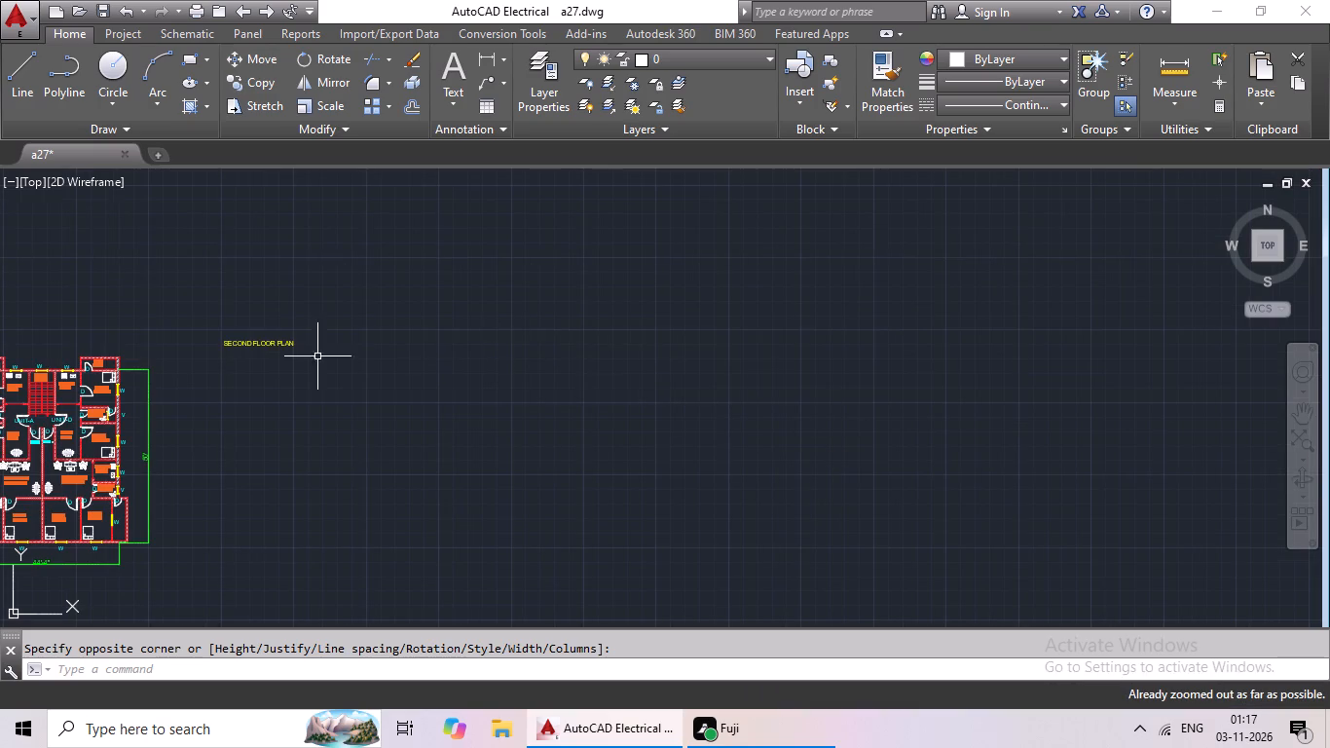
{"action": "left_click", "coordinate": [286, 342]}
{"action": "key", "text": "ctrl+c"}
{"action": "key", "text": "ctrl+v"}
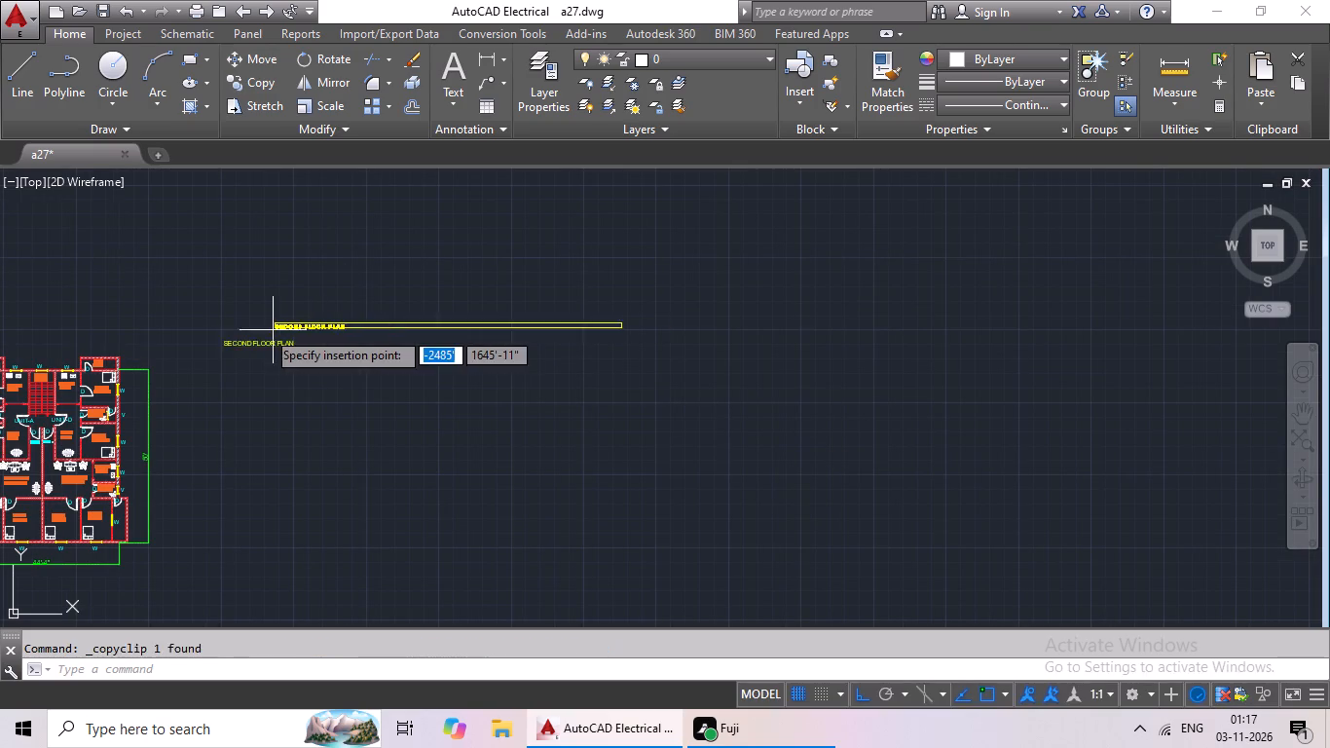
{"action": "middle_click_drag", "start_coordinate": [236, 342], "coordinate": [560, 316]}
{"action": "scroll", "coordinate": [376, 335], "scroll_direction": "up", "scroll_amount": 3}
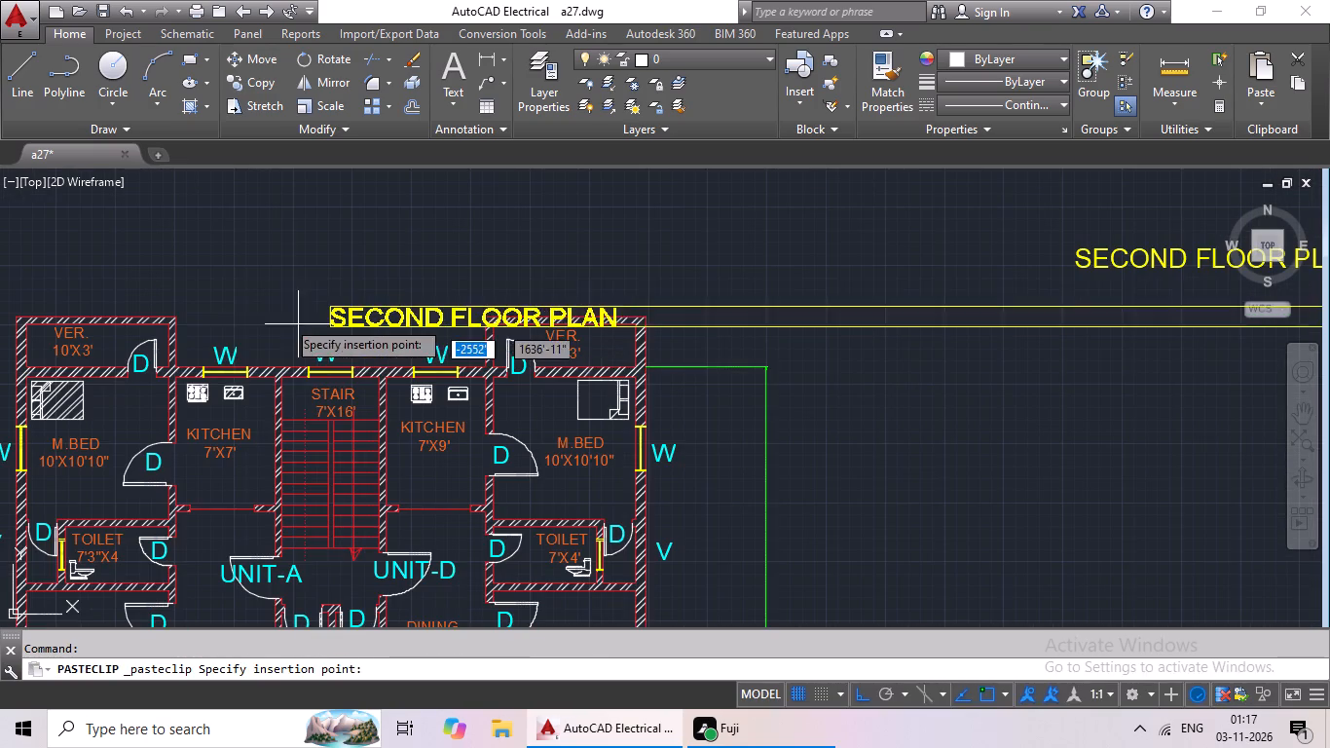
{"action": "middle_click_drag", "start_coordinate": [213, 346], "coordinate": [419, 338]}
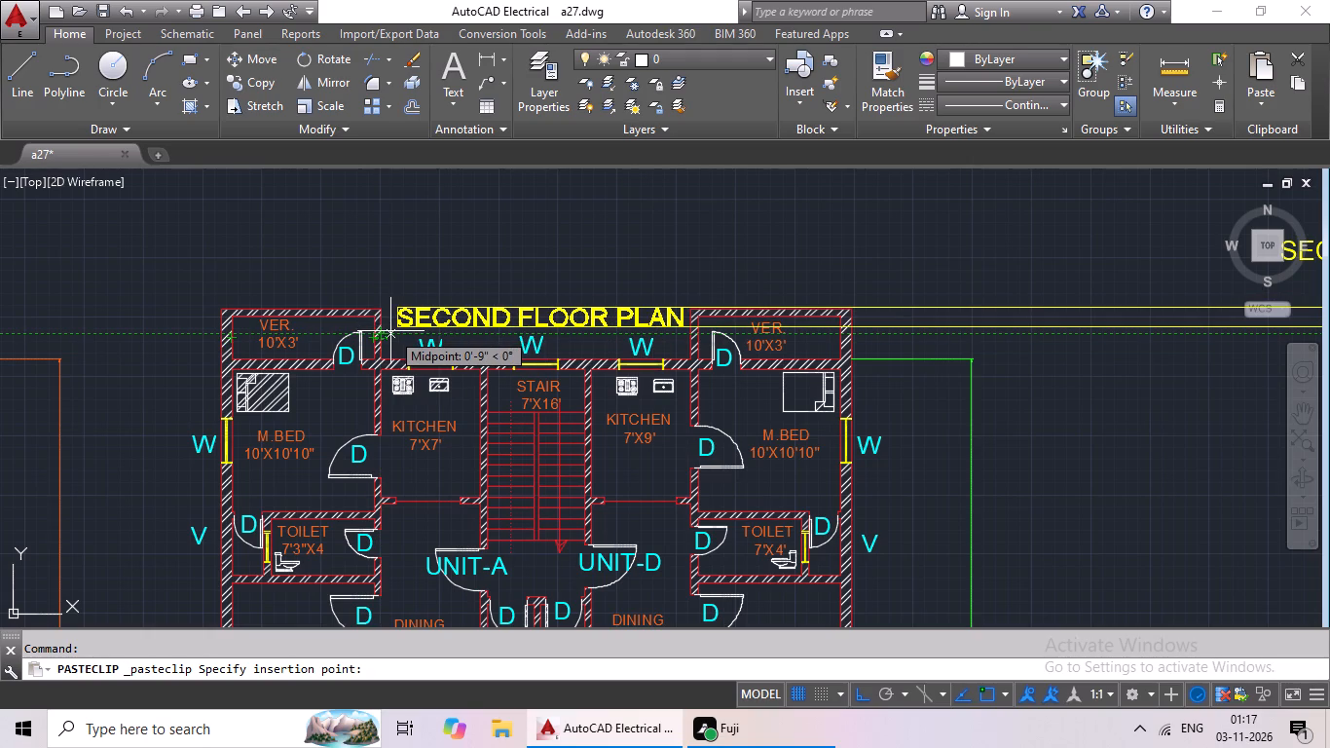
{"action": "left_click", "coordinate": [387, 331]}
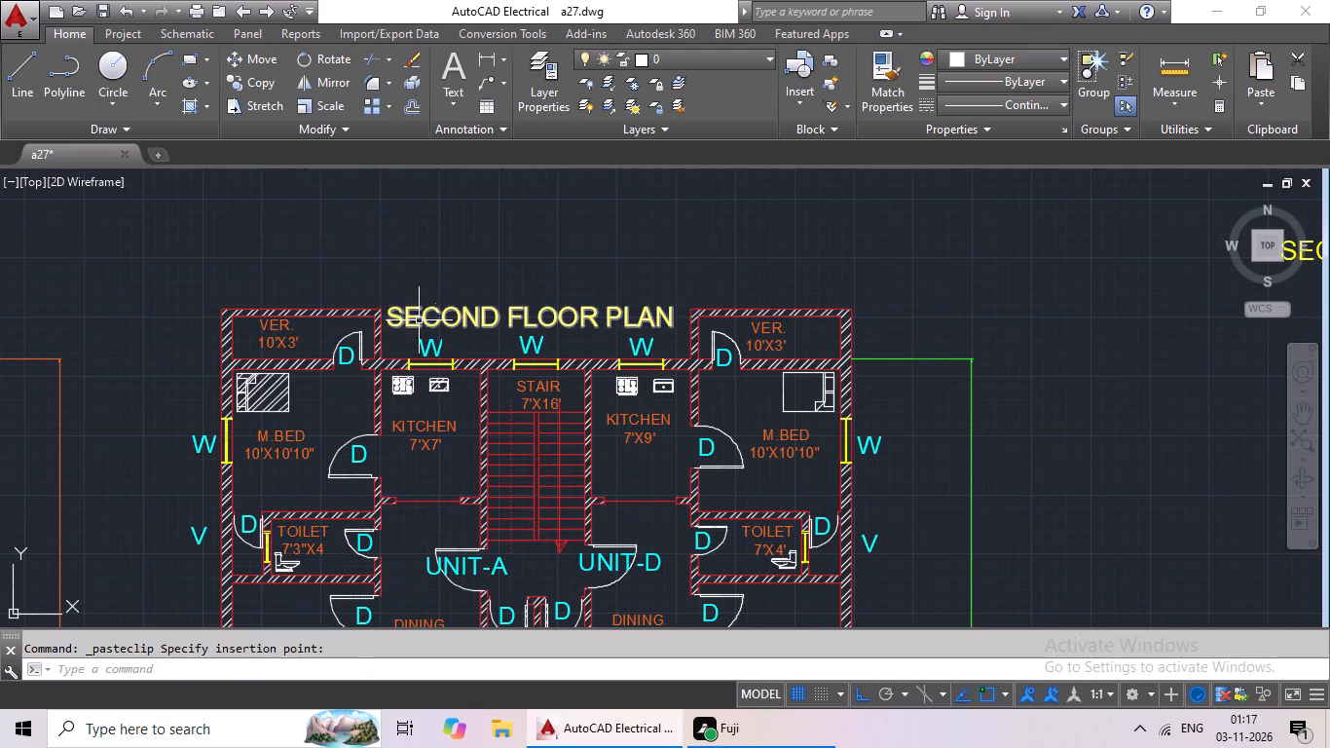
Delete the original SECOND FLOOR PLAN text in the empty area east of the red plan.
{"action": "scroll", "coordinate": [715, 257], "scroll_direction": "down", "scroll_amount": 1}
{"action": "scroll", "coordinate": [840, 276], "scroll_direction": "down", "scroll_amount": 1}
{"action": "middle_click_drag", "start_coordinate": [982, 316], "coordinate": [877, 335]}
{"action": "left_click_drag", "start_coordinate": [1083, 269], "coordinate": [1021, 247]}
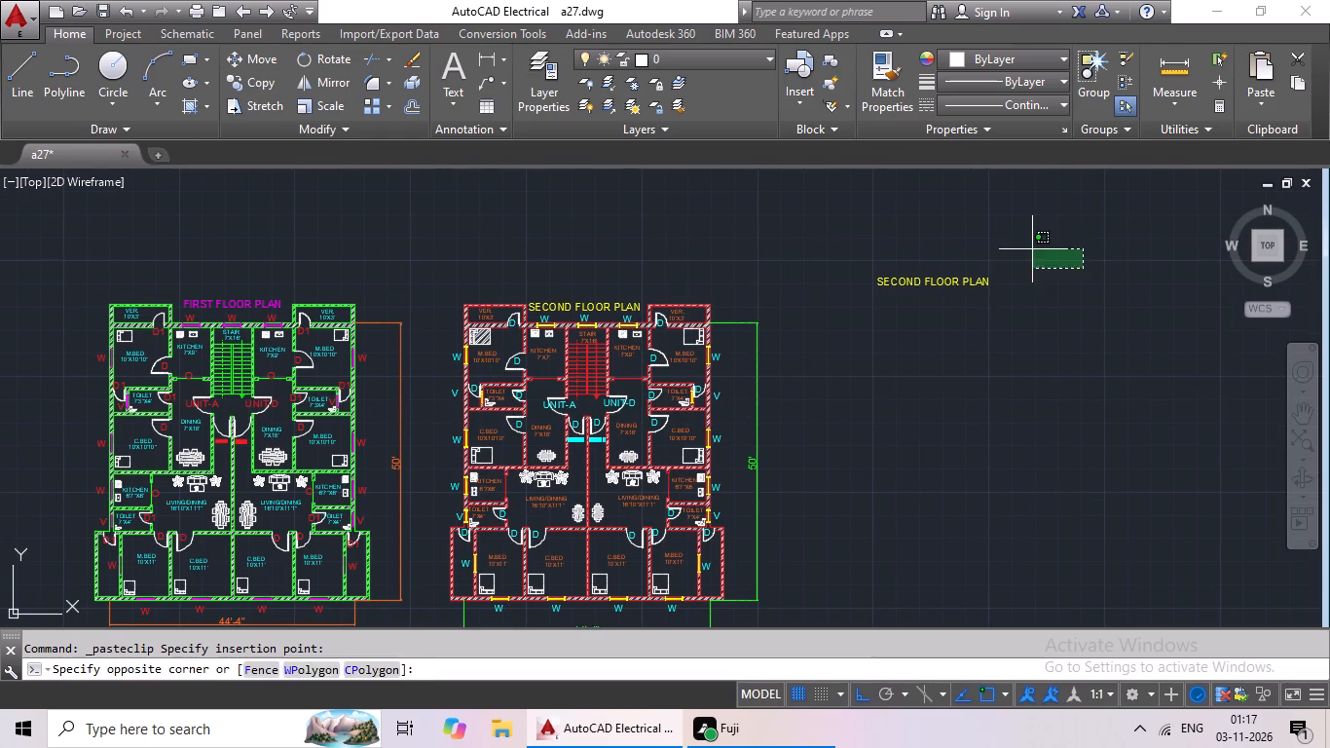
{"action": "left_click_drag", "start_coordinate": [1021, 247], "coordinate": [941, 315]}
{"action": "key", "text": "Delete"}
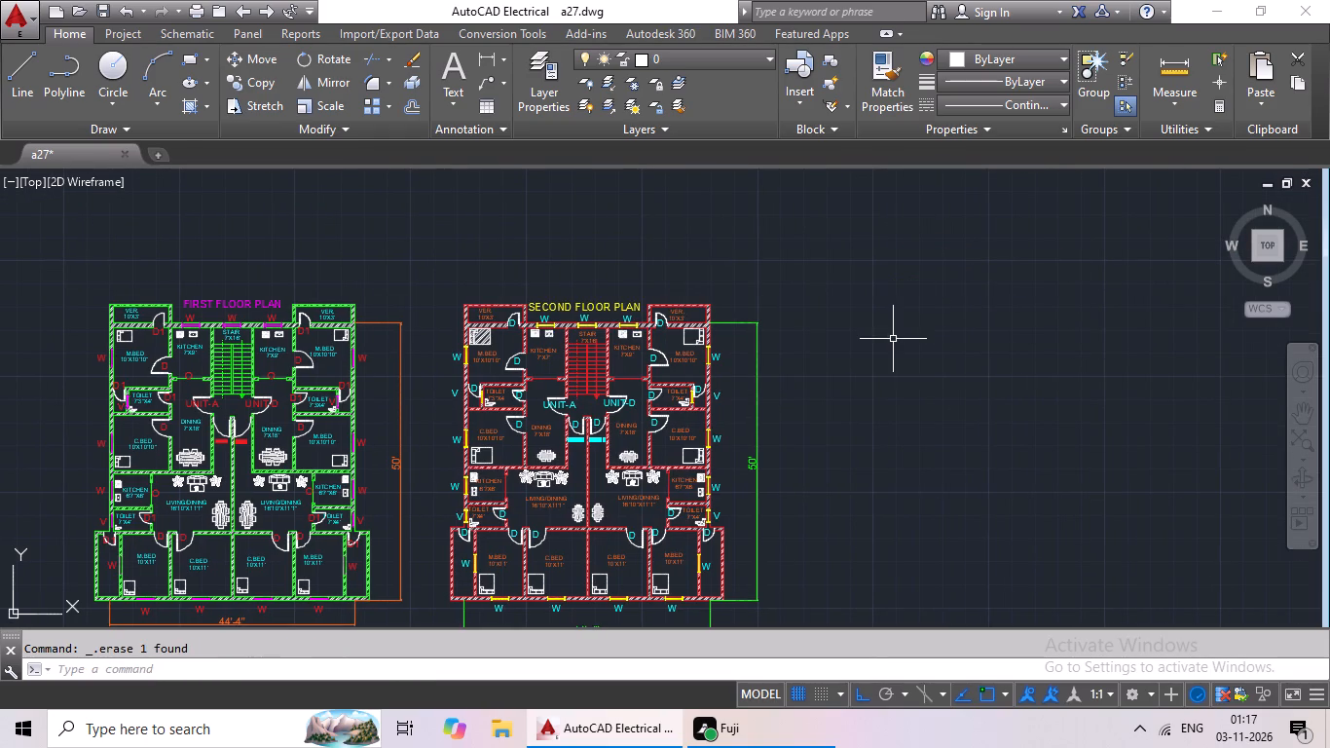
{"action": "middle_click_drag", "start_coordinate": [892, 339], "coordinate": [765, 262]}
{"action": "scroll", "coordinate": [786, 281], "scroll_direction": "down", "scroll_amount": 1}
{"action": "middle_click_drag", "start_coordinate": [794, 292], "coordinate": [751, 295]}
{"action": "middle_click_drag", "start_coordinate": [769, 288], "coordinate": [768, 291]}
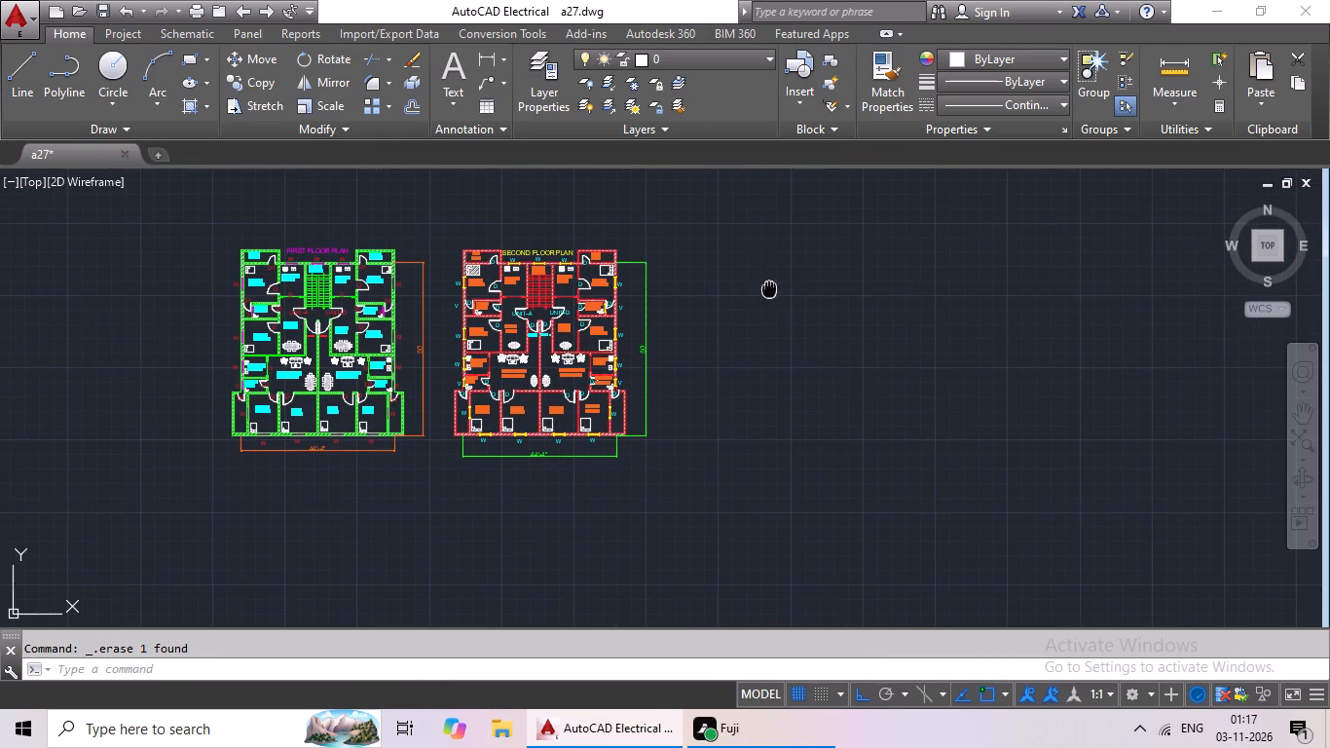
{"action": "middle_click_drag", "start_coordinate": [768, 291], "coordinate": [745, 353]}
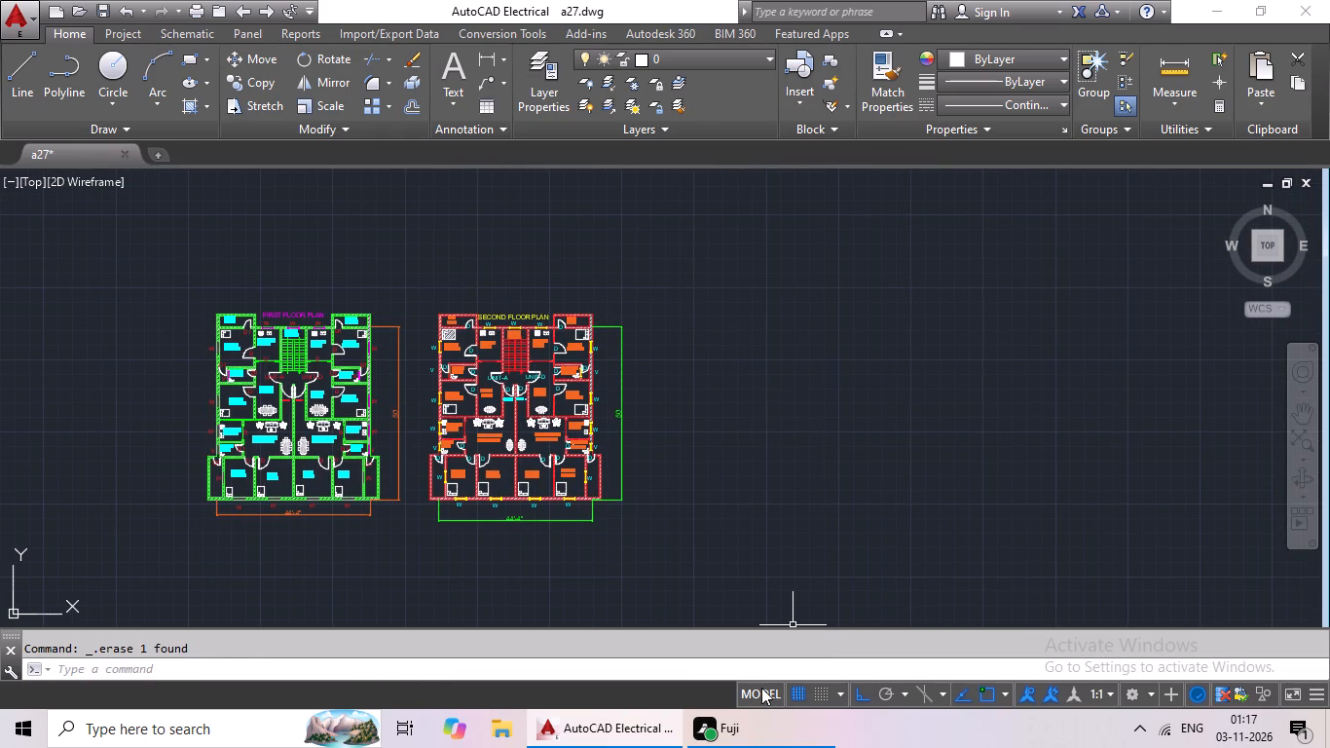
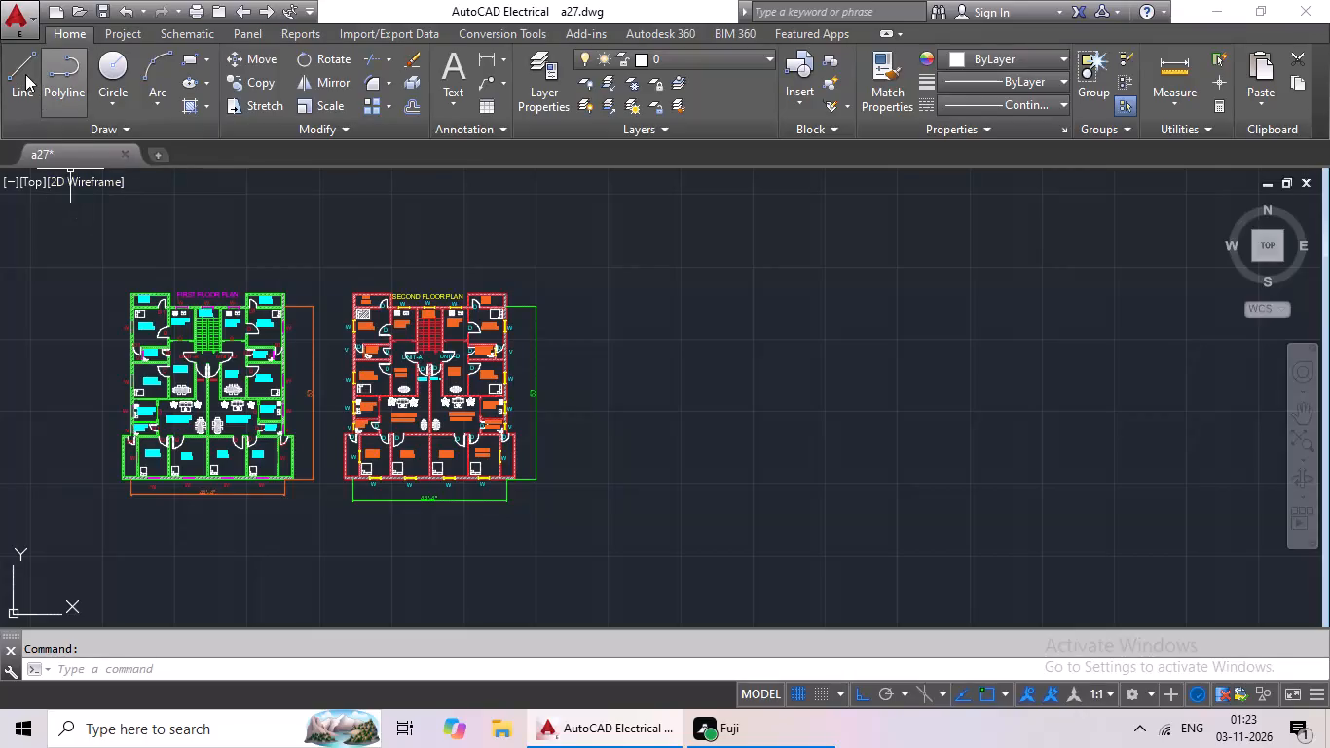
Draw a closed rectangular outline of lines, 44'4" wide by 50' high, in the empty space east of the second floor plan.
{"action": "left_click", "coordinate": [24, 73]}
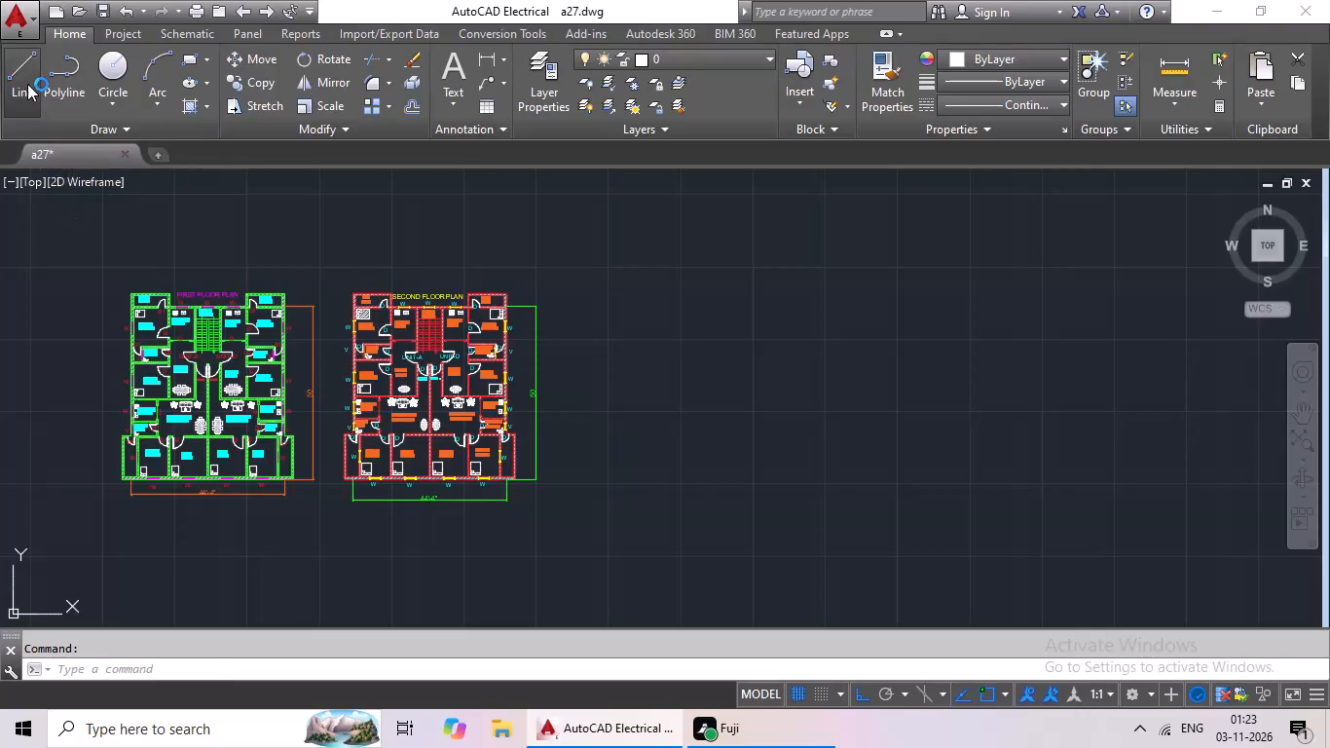
{"action": "scroll", "coordinate": [482, 295], "scroll_direction": "up", "scroll_amount": 3}
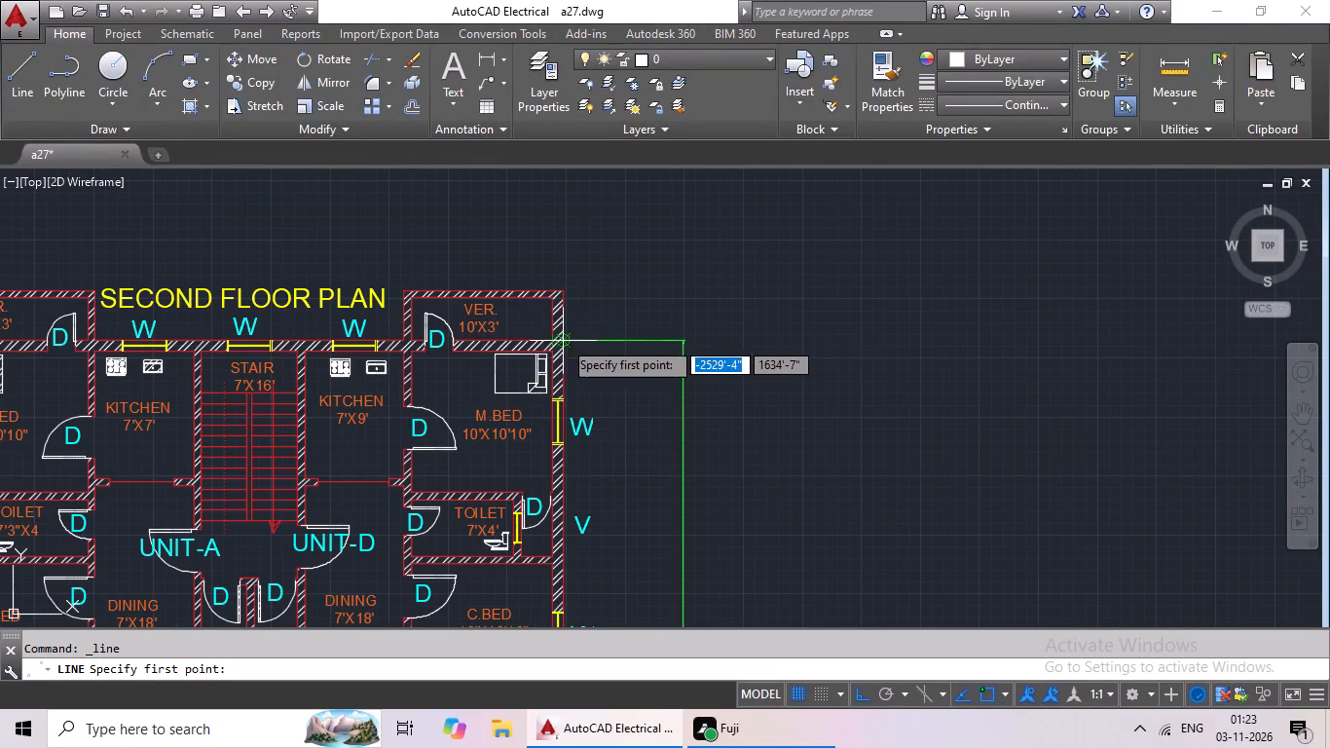
{"action": "middle_click_drag", "start_coordinate": [867, 325], "coordinate": [646, 284]}
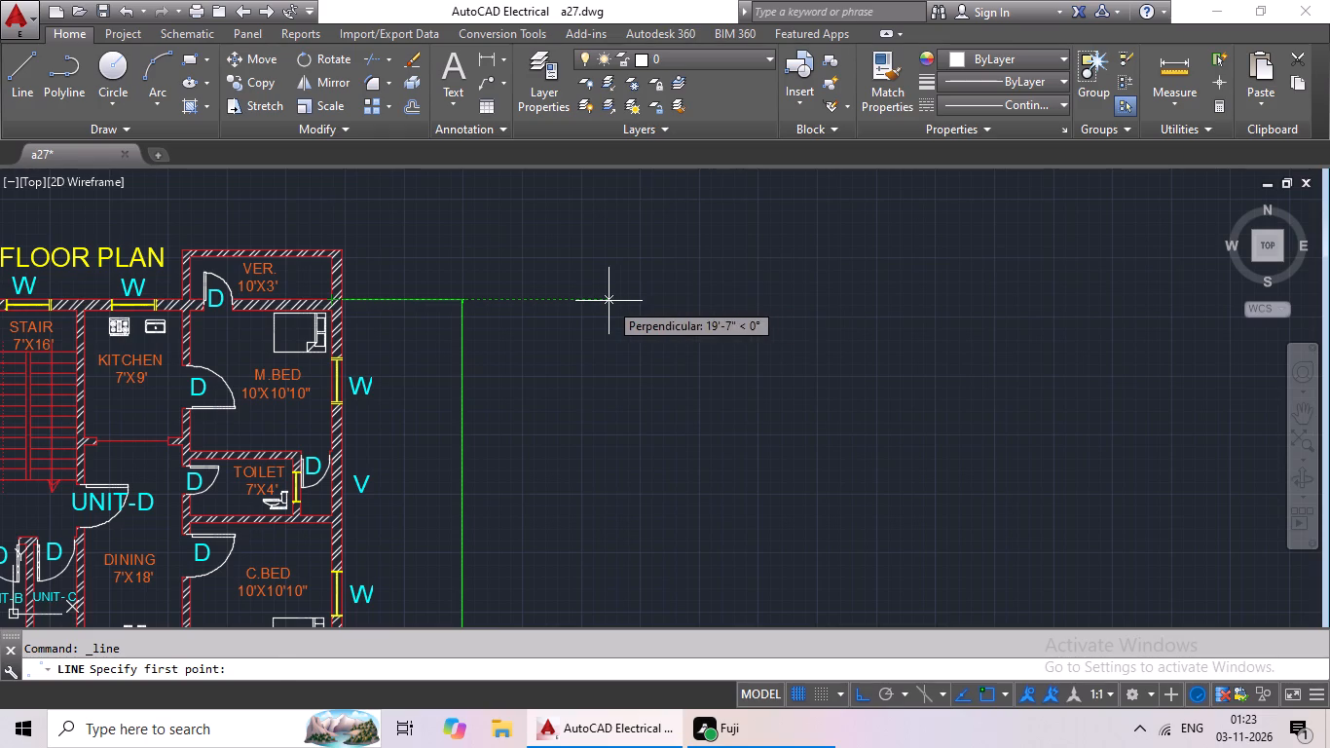
{"action": "left_click_drag", "start_coordinate": [609, 301], "coordinate": [650, 304]}
{"action": "middle_click_drag", "start_coordinate": [890, 310], "coordinate": [729, 284]}
{"action": "middle_click_drag", "start_coordinate": [905, 265], "coordinate": [814, 306]}
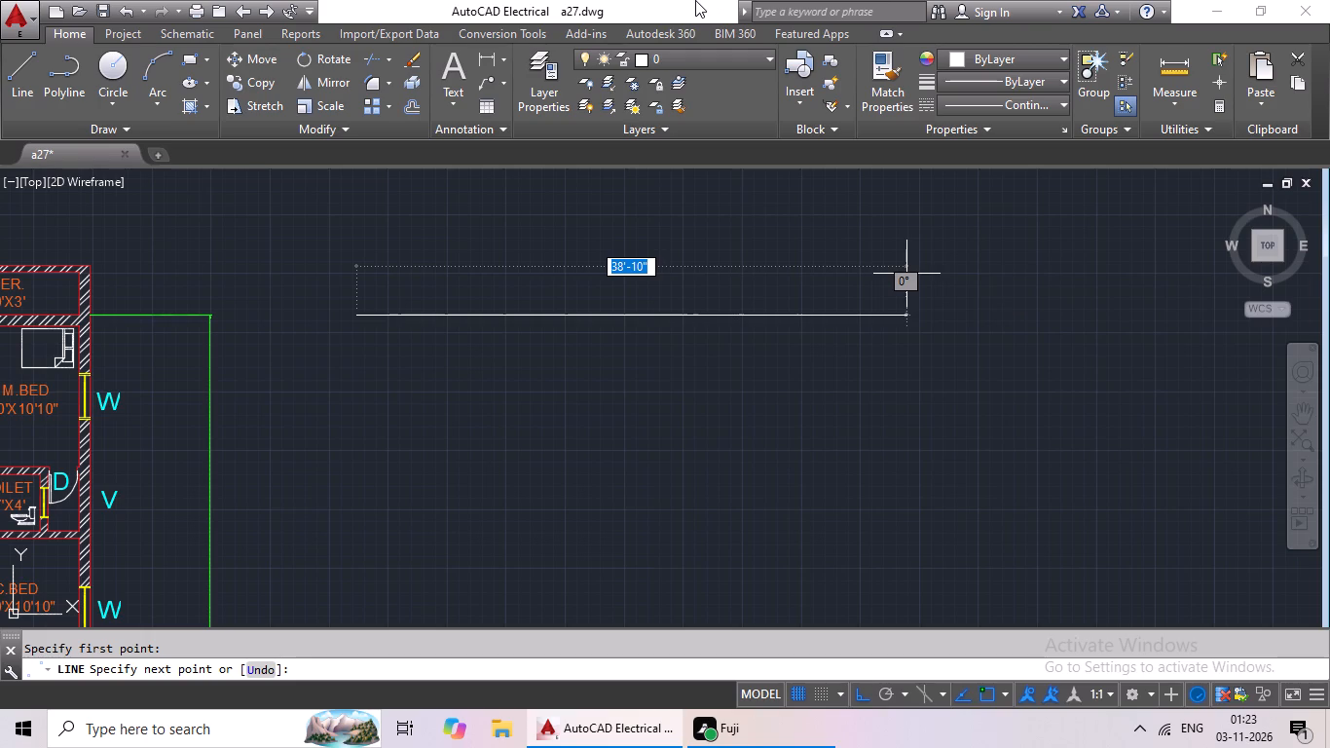
{"action": "type", "text": "44'4\""}
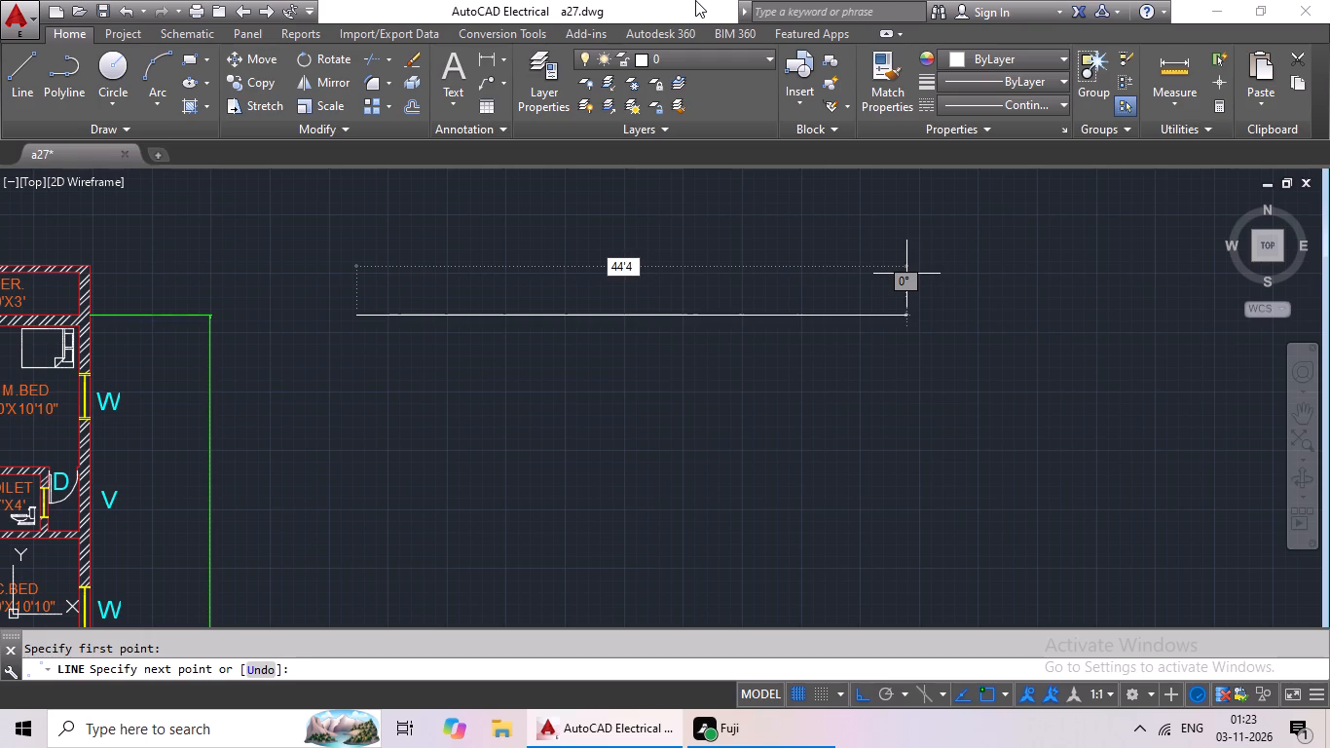
{"action": "key", "text": "Return"}
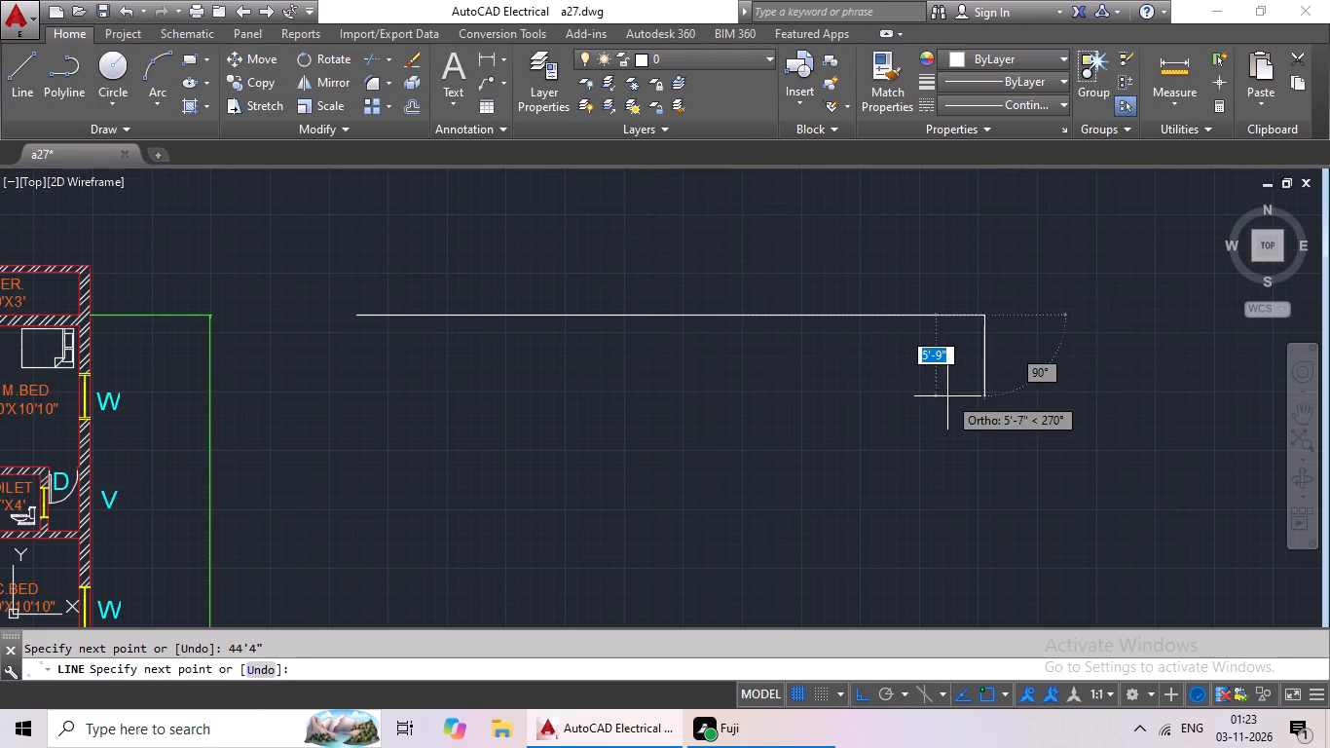
{"action": "middle_click_drag", "start_coordinate": [945, 394], "coordinate": [878, 239]}
{"action": "scroll", "coordinate": [894, 368], "scroll_direction": "down", "scroll_amount": 2}
{"action": "middle_click_drag", "start_coordinate": [905, 404], "coordinate": [893, 363]}
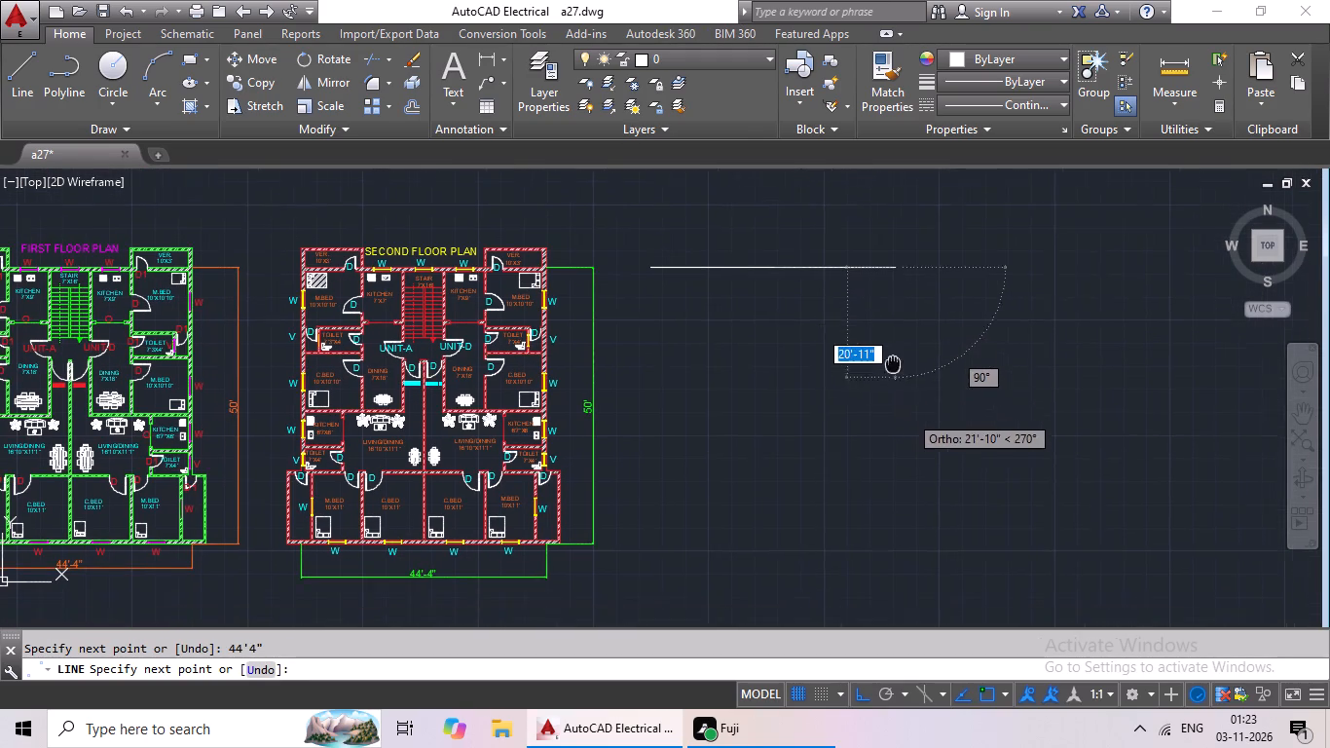
{"action": "middle_click_drag", "start_coordinate": [893, 363], "coordinate": [890, 355]}
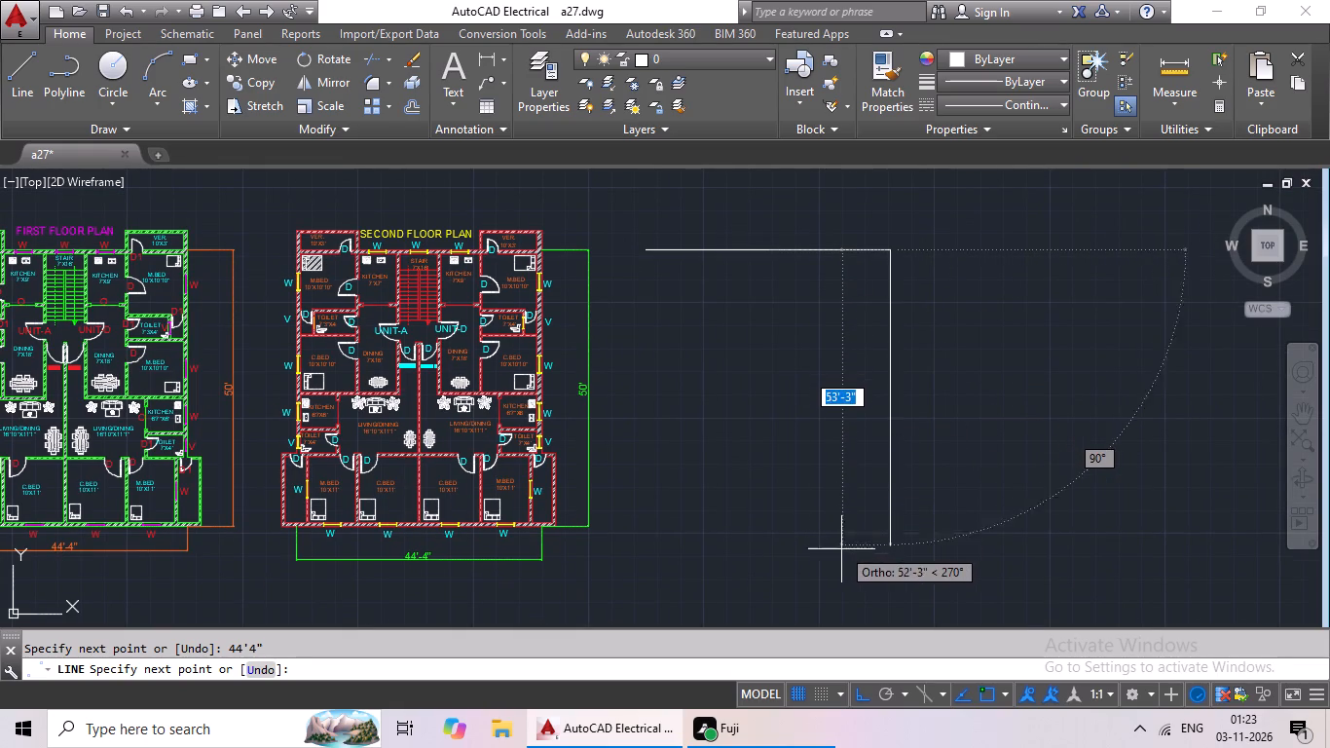
{"action": "type", "text": "50'"}
{"action": "key", "text": "Return"}
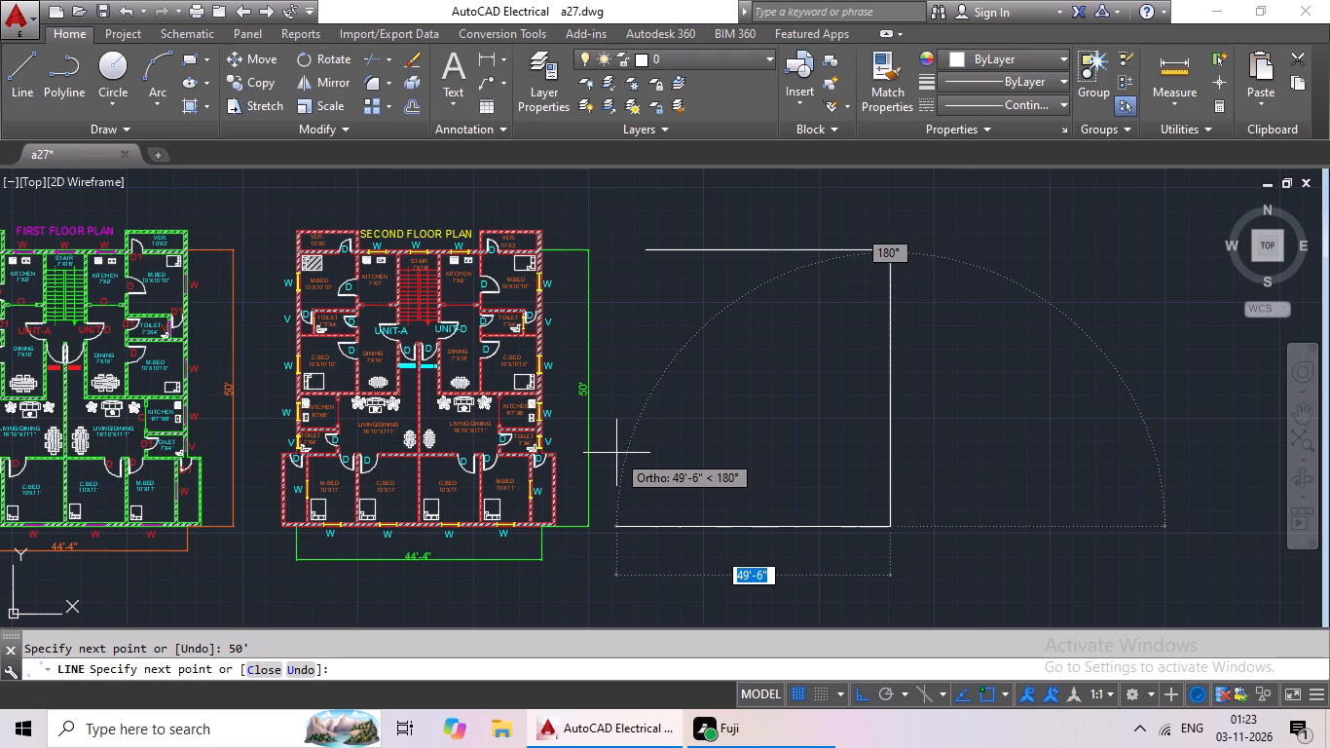
{"action": "type", "text": "44'4"}
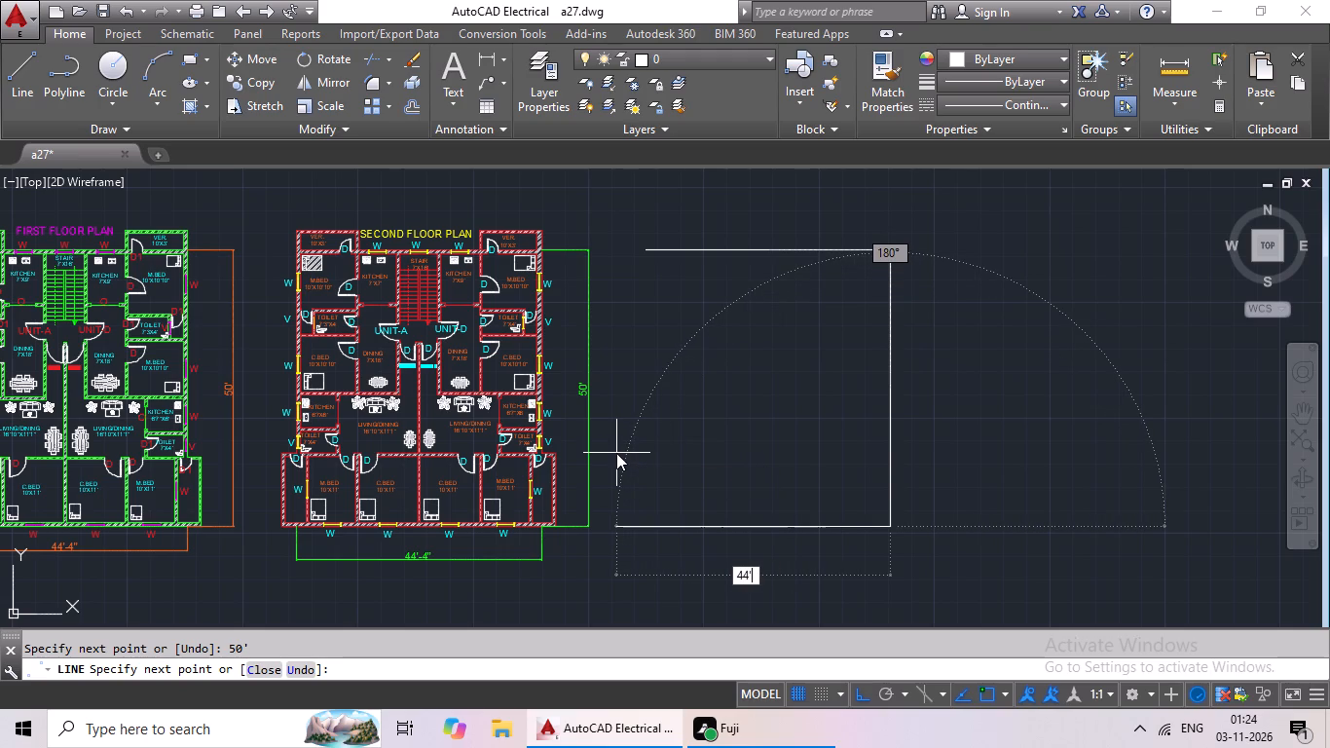
{"action": "key", "text": "shift+quotedbl"}
{"action": "key", "text": "Return"}
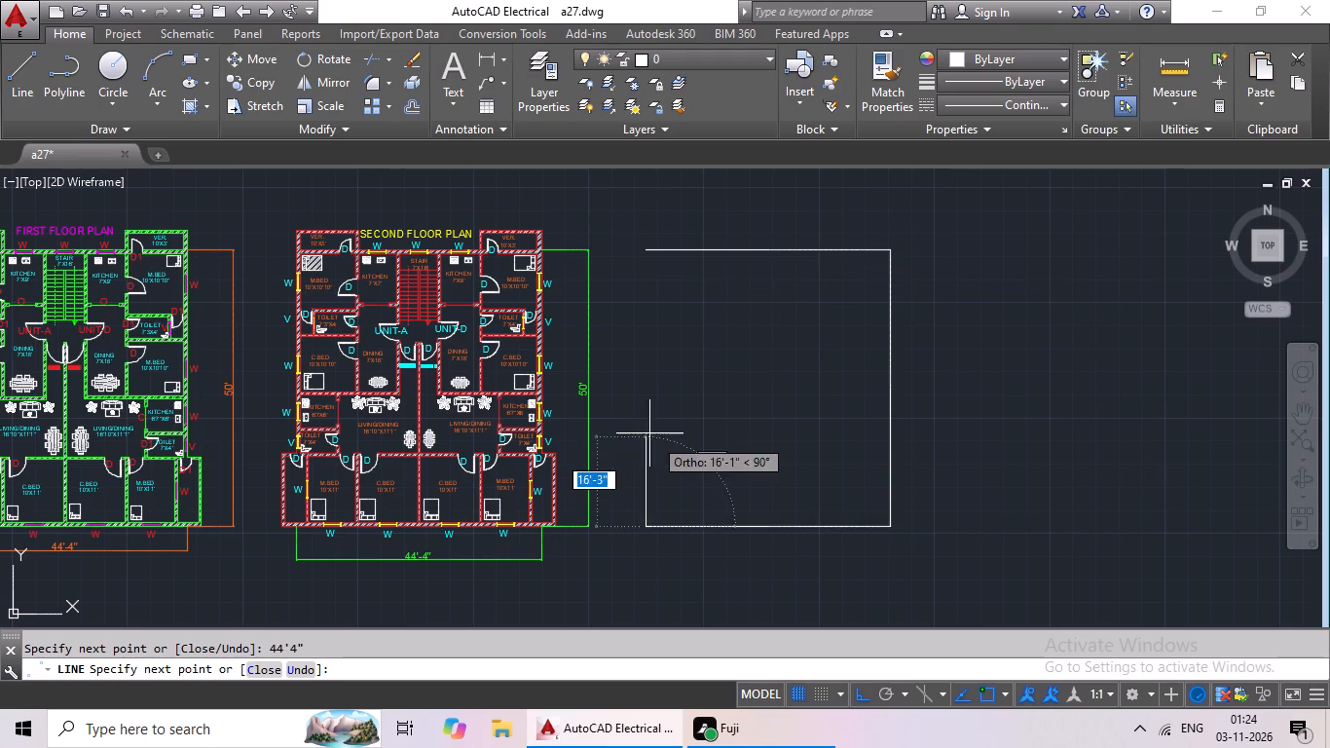
{"action": "left_click", "coordinate": [644, 248]}
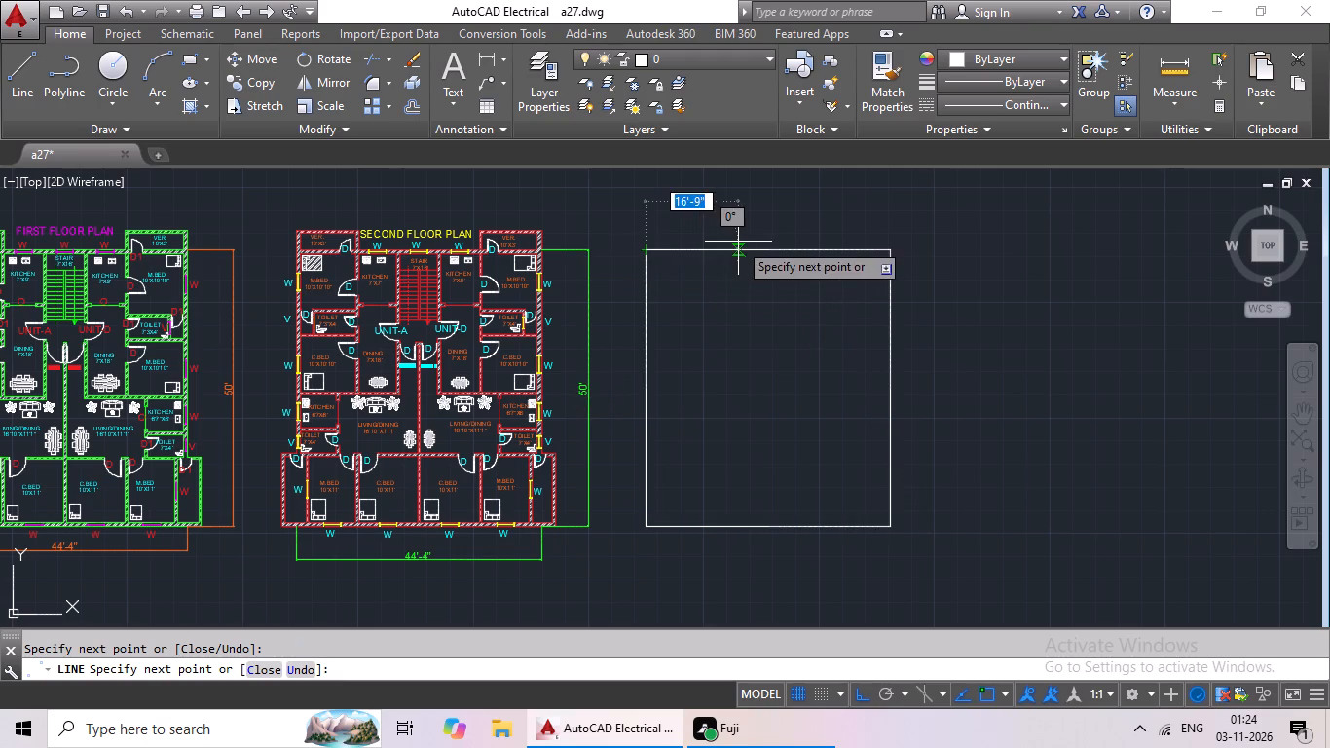
{"action": "key", "text": "Escape"}
Offset all four sides of the new rectangular outline 9" inward to form the outer walls.
{"action": "scroll", "coordinate": [666, 349], "scroll_direction": "up", "scroll_amount": 2}
{"action": "middle_click_drag", "start_coordinate": [683, 343], "coordinate": [629, 382]}
{"action": "scroll", "coordinate": [633, 375], "scroll_direction": "down", "scroll_amount": 1}
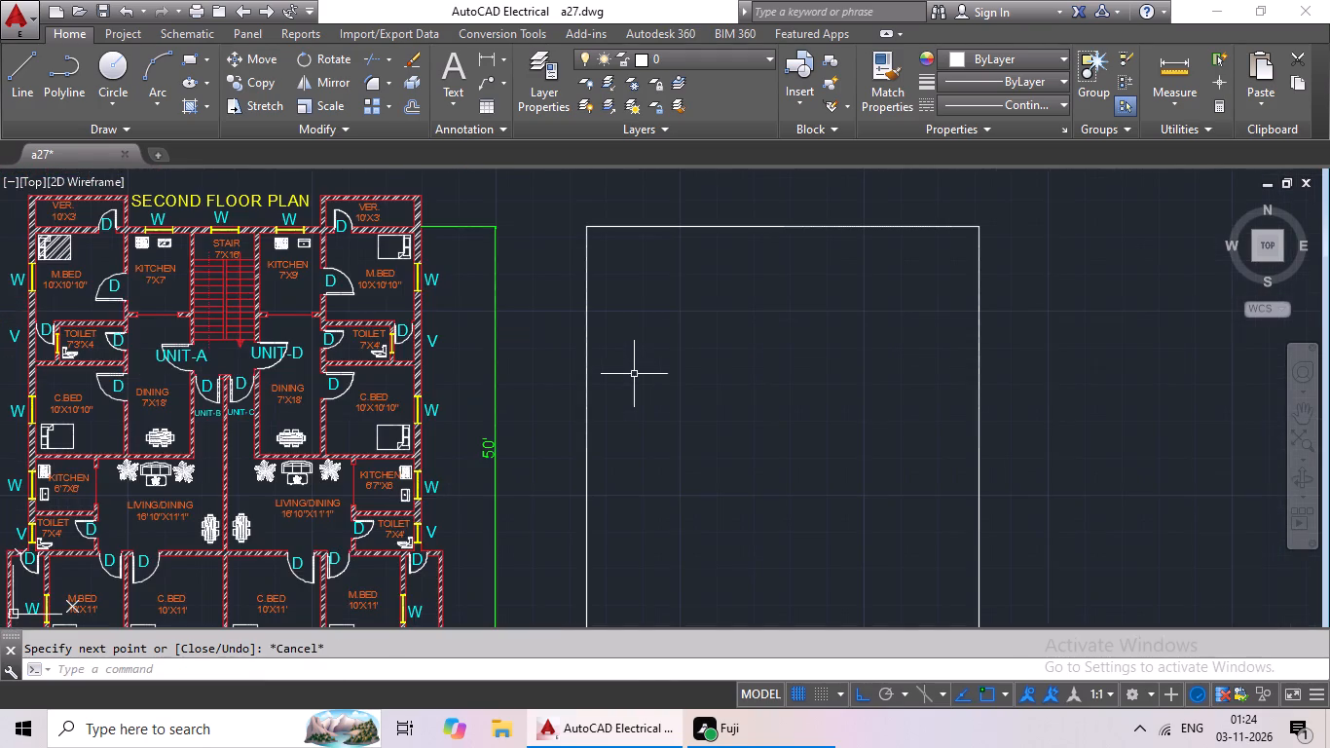
{"action": "middle_click_drag", "start_coordinate": [643, 368], "coordinate": [668, 319]}
{"action": "scroll", "coordinate": [668, 319], "scroll_direction": "down", "scroll_amount": 1}
{"action": "middle_click_drag", "start_coordinate": [687, 323], "coordinate": [604, 341]}
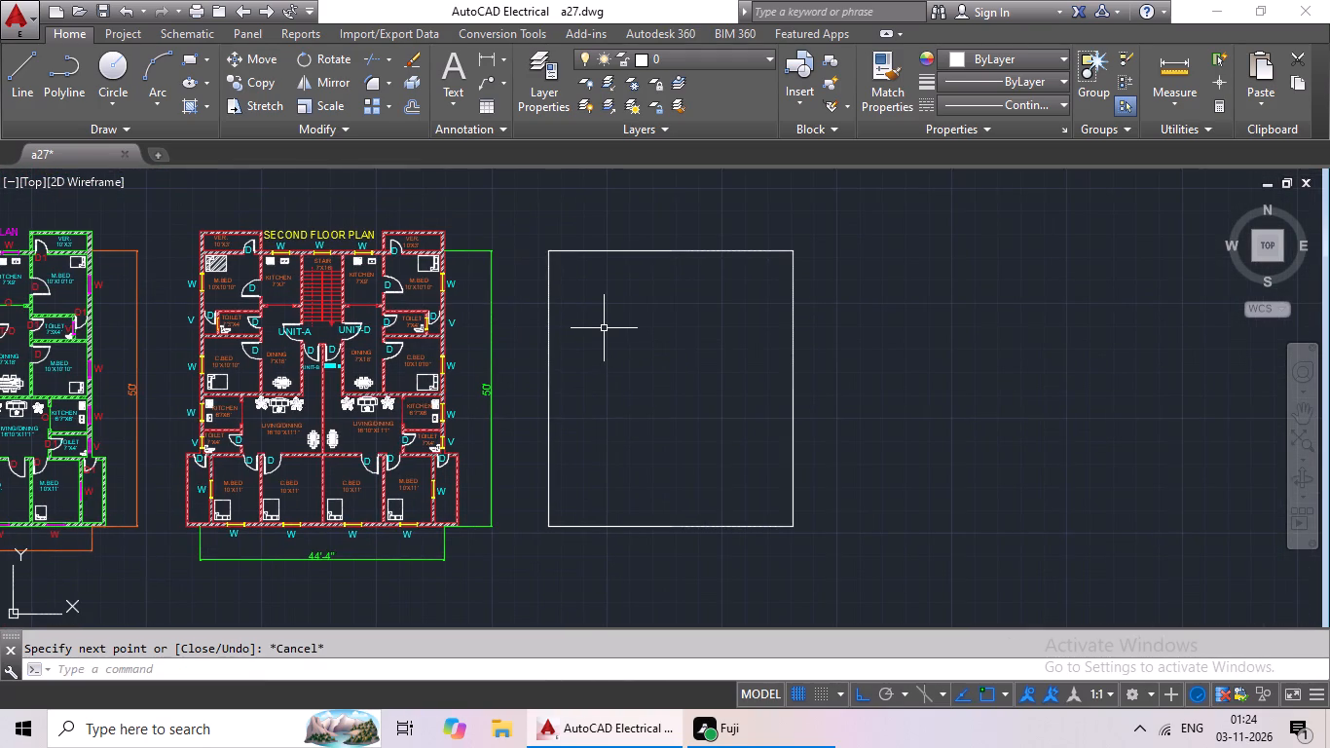
{"action": "key", "text": "o"}
{"action": "key", "text": "Return"}
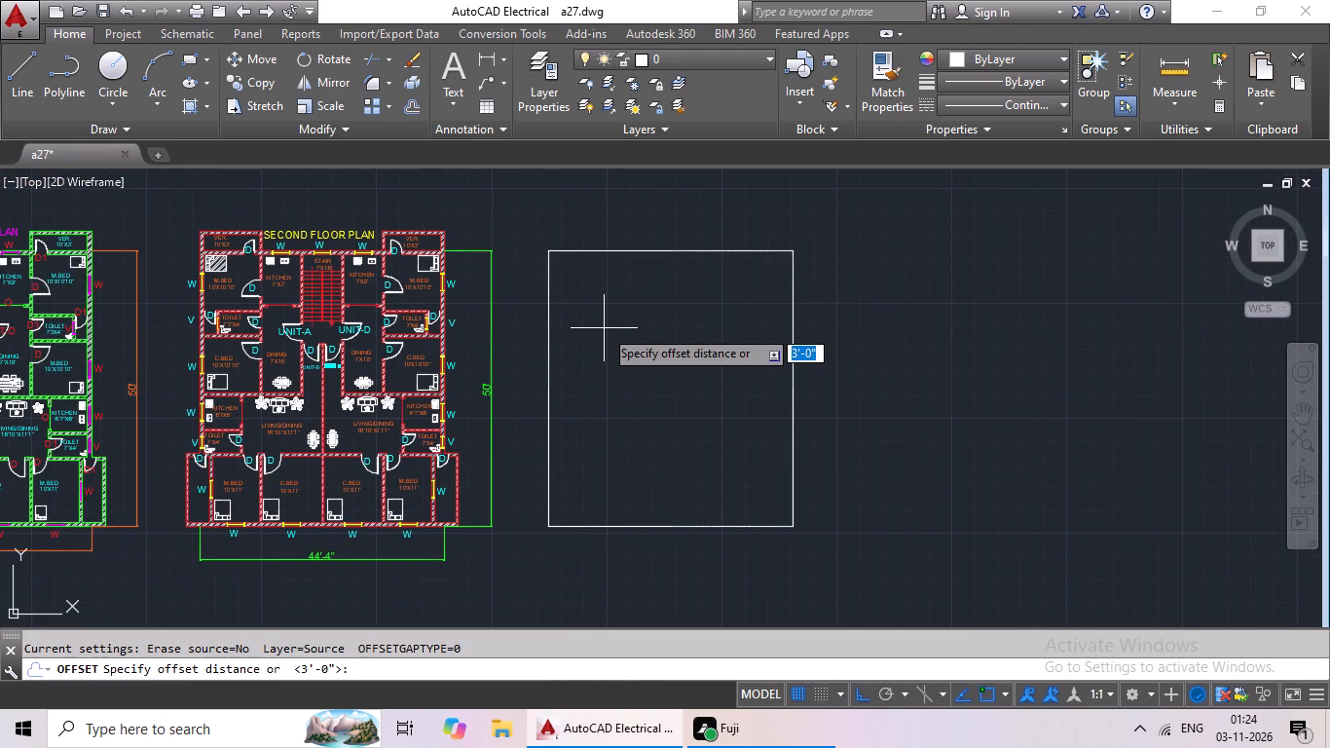
{"action": "key", "text": "9"}
{"action": "key", "text": "shift+quotedbl"}
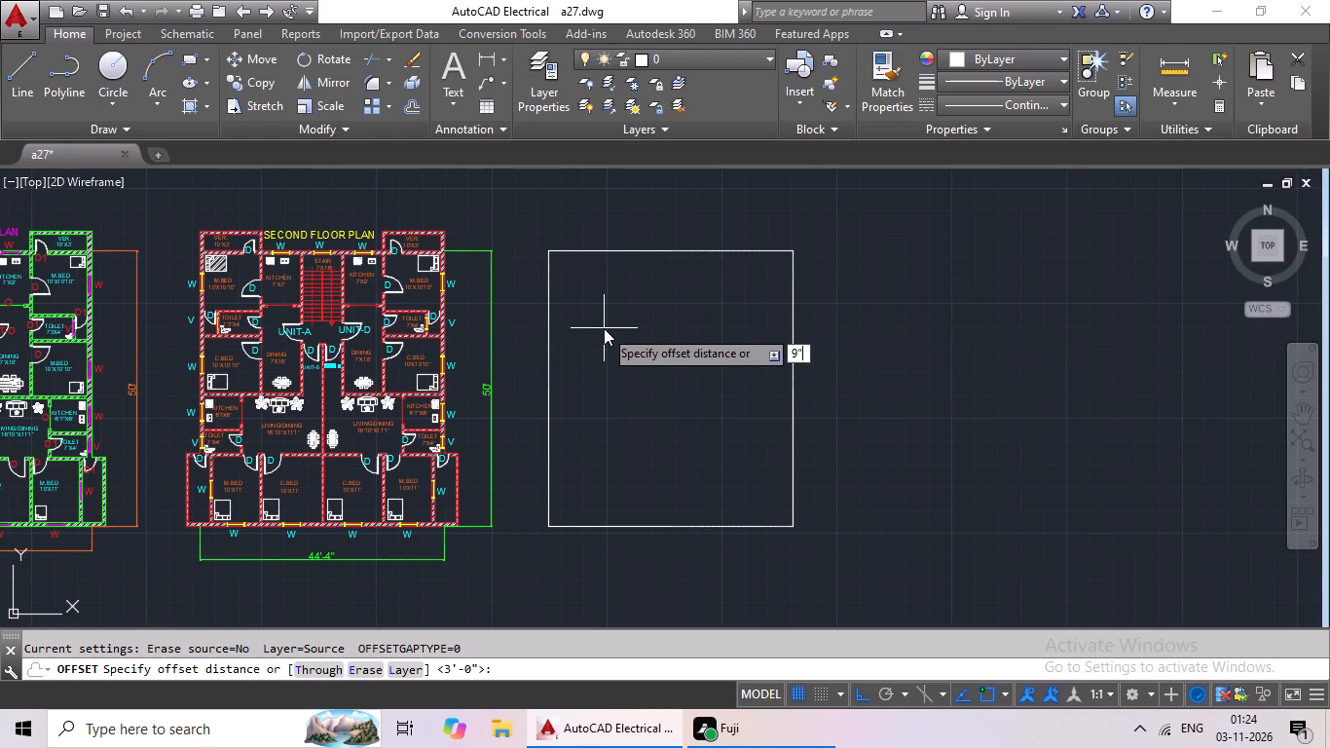
{"action": "key", "text": "Return"}
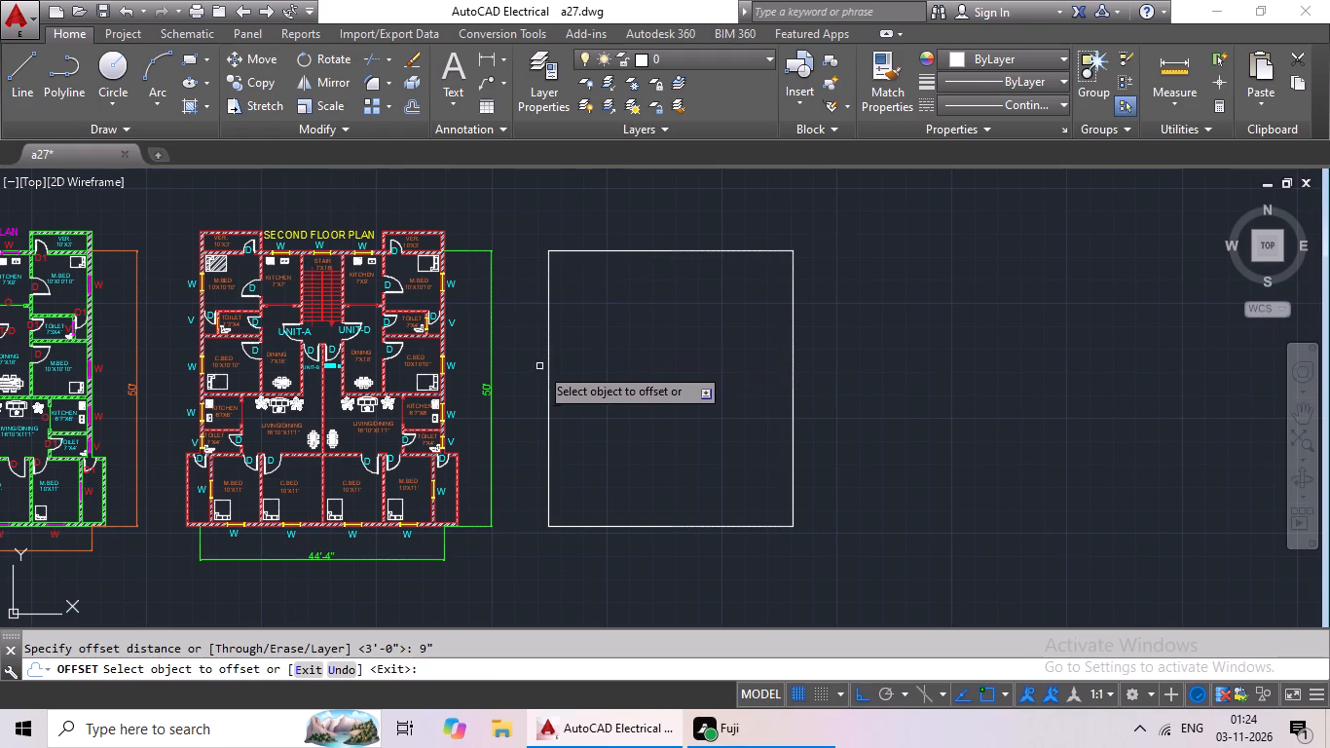
{"action": "left_click", "coordinate": [549, 352]}
{"action": "left_click", "coordinate": [616, 348]}
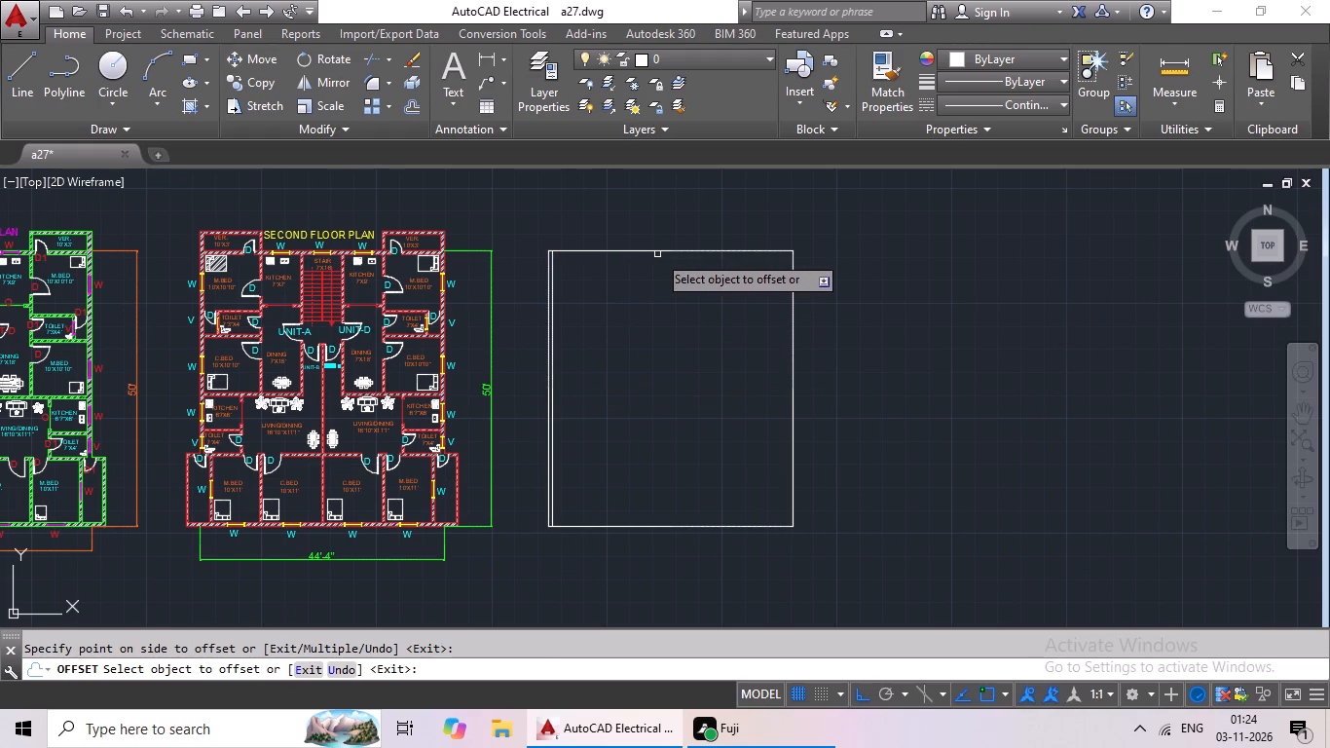
{"action": "left_click_drag", "start_coordinate": [672, 251], "coordinate": [672, 264]}
{"action": "left_click", "coordinate": [672, 291]}
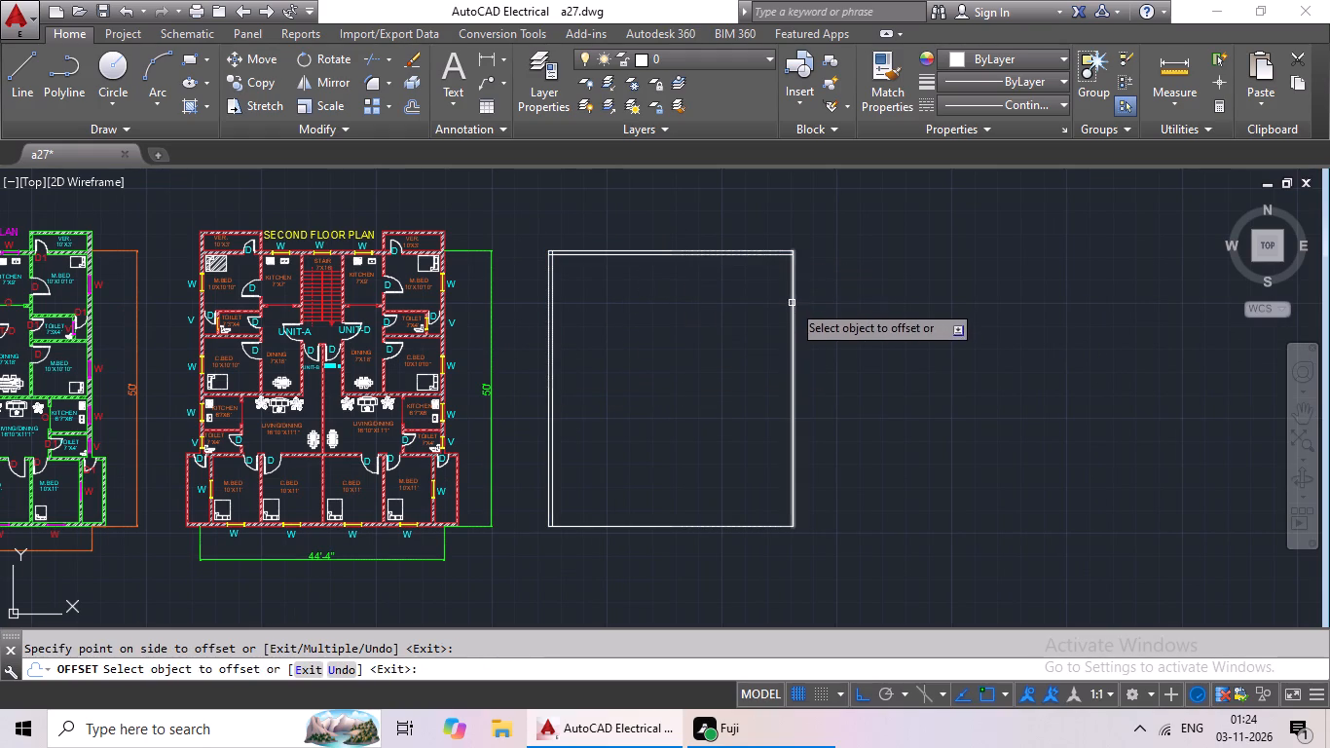
{"action": "left_click_drag", "start_coordinate": [794, 299], "coordinate": [783, 305]}
{"action": "left_click", "coordinate": [748, 316]}
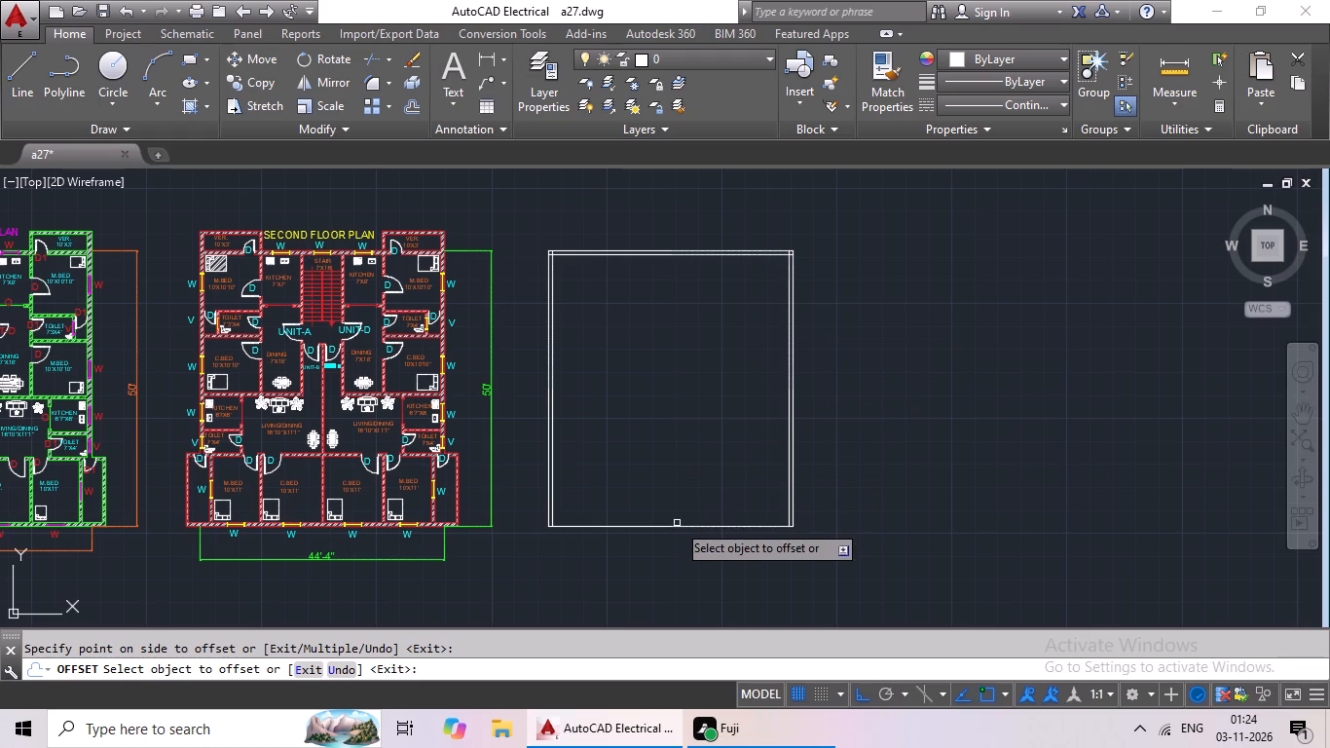
{"action": "left_click", "coordinate": [676, 526]}
{"action": "left_click", "coordinate": [694, 467]}
{"action": "middle_click_drag", "start_coordinate": [700, 393], "coordinate": [774, 450]}
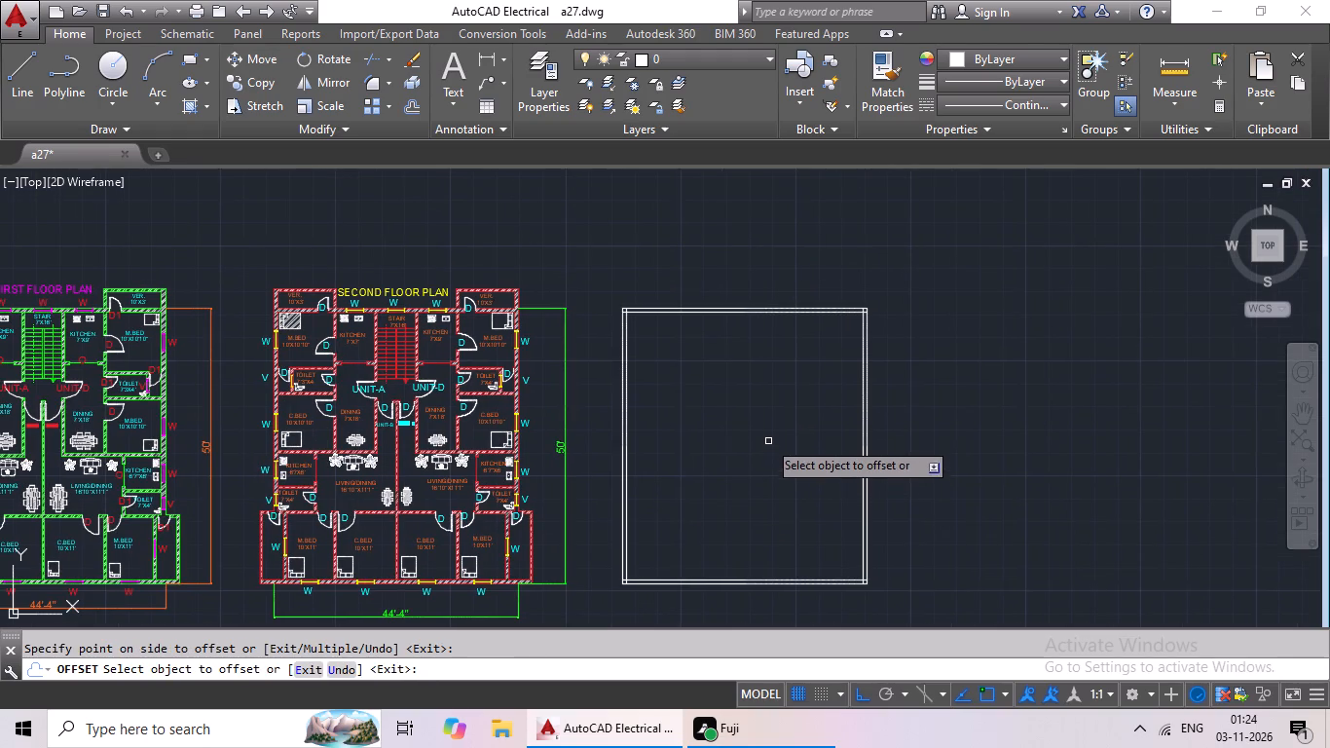
{"action": "key", "text": "grave"}
{"action": "key", "text": "grave"}
{"action": "key", "text": "grave"}
{"action": "key", "text": "Escape"}
{"action": "key", "text": "Escape"}
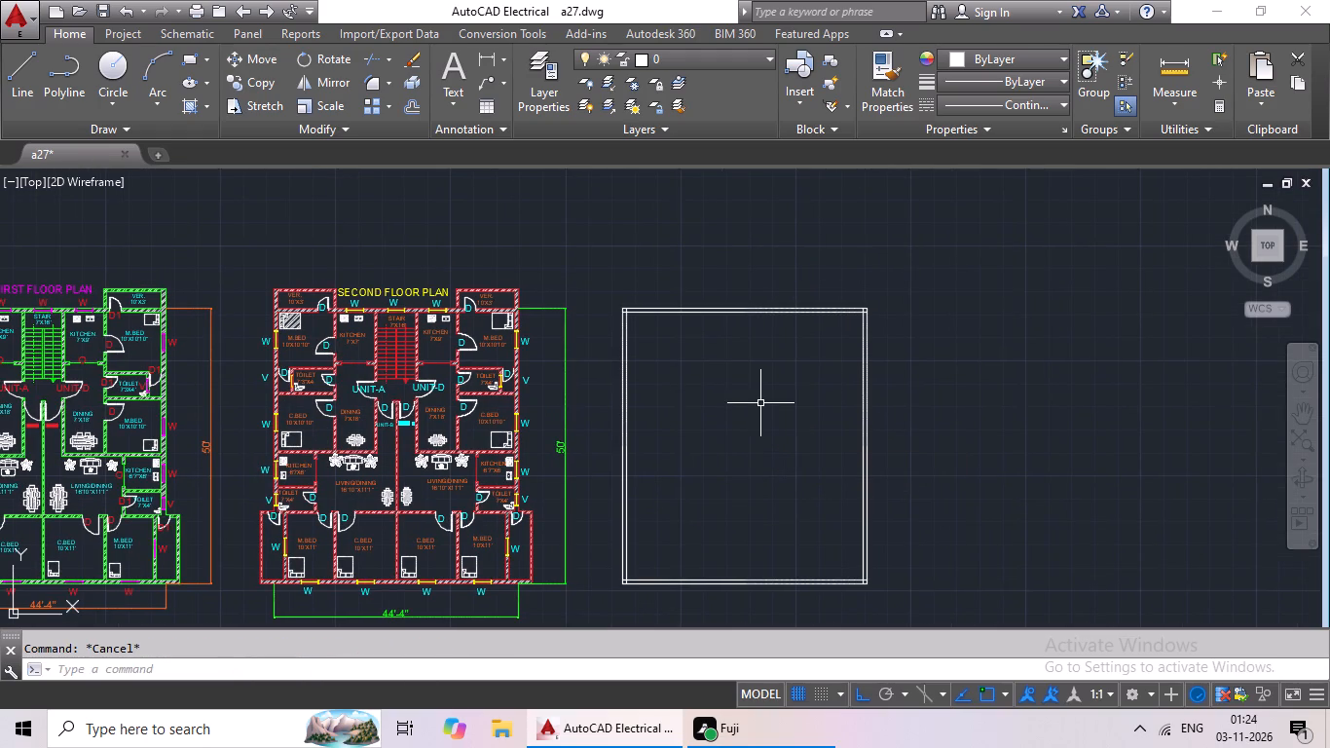
{"action": "middle_click_drag", "start_coordinate": [696, 406], "coordinate": [668, 401]}
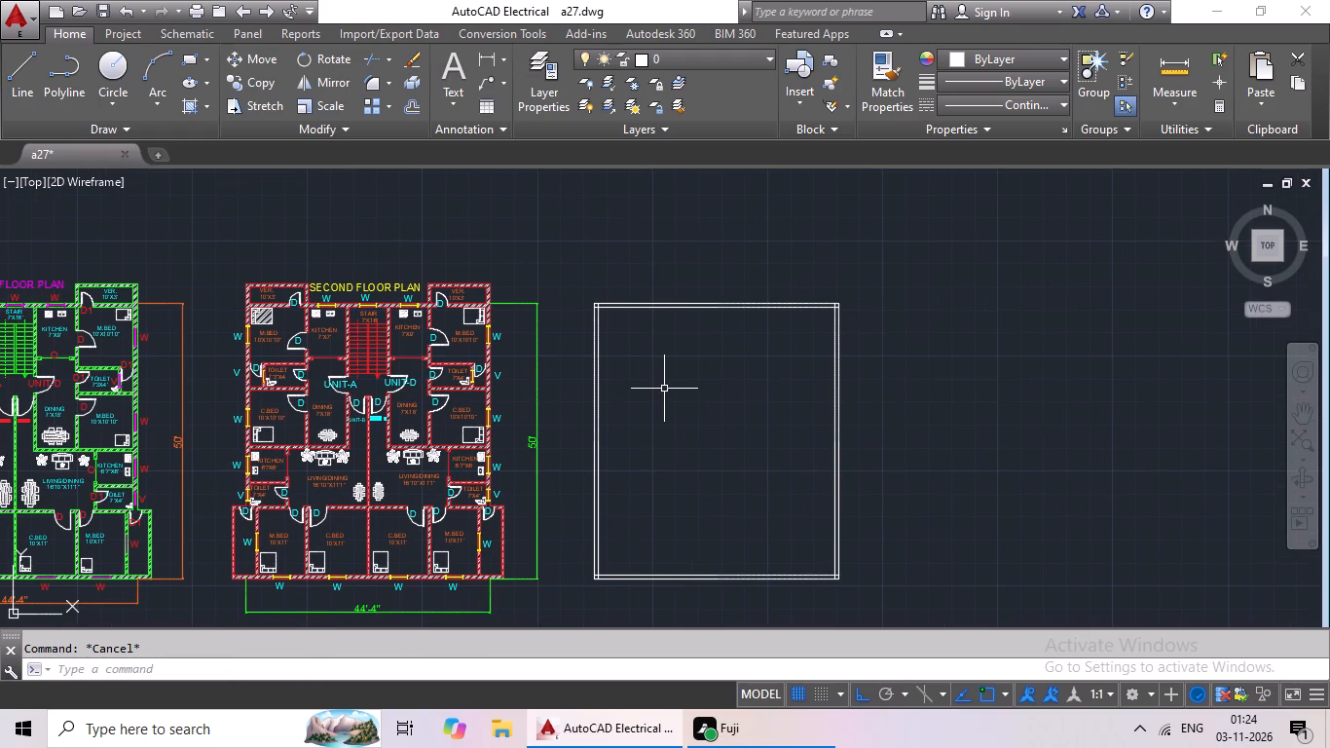
{"action": "key", "text": "Escape"}
{"action": "key", "text": "Escape"}
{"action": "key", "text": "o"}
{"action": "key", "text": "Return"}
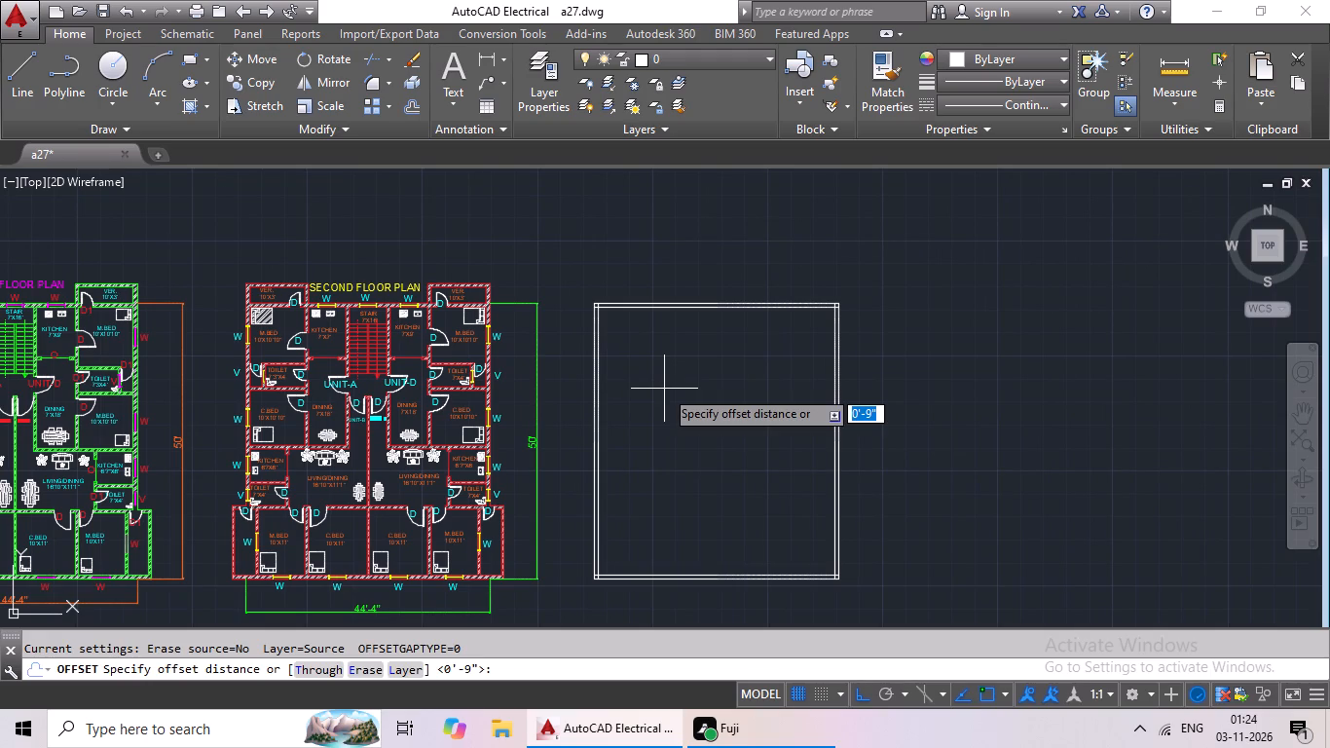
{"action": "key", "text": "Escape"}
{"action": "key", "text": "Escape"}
Offset the inner line of the west outer wall 10' into the building for the first partition.
{"action": "key", "text": "o"}
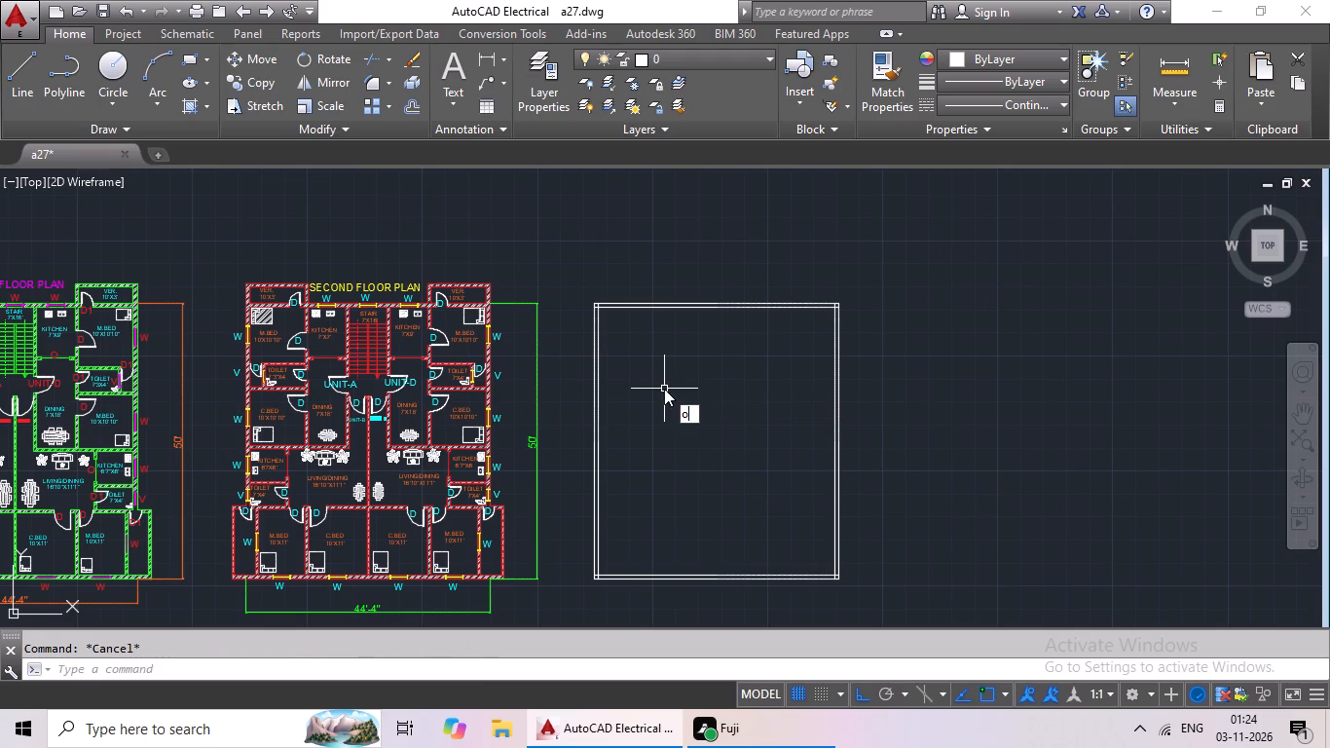
{"action": "key", "text": "Return"}
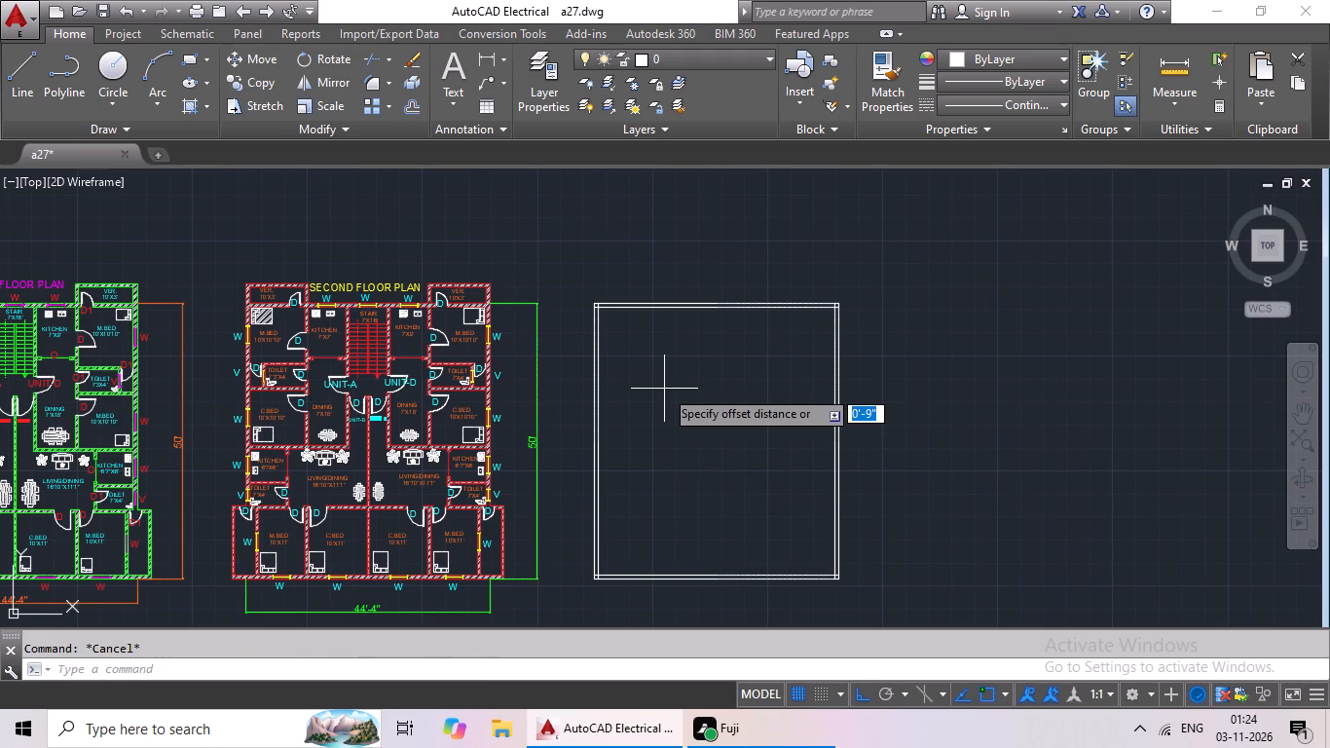
{"action": "type", "text": "10'"}
{"action": "key", "text": "Return"}
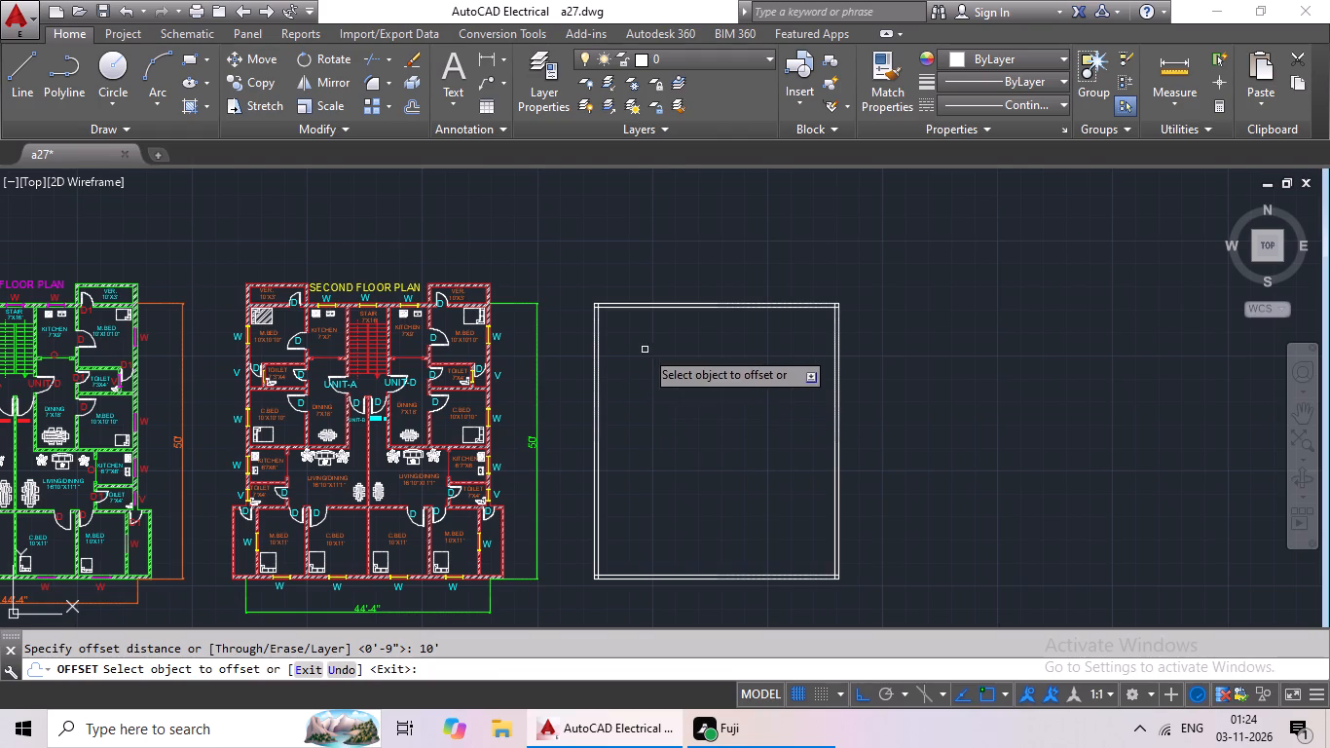
{"action": "left_click_drag", "start_coordinate": [598, 428], "coordinate": [620, 428]}
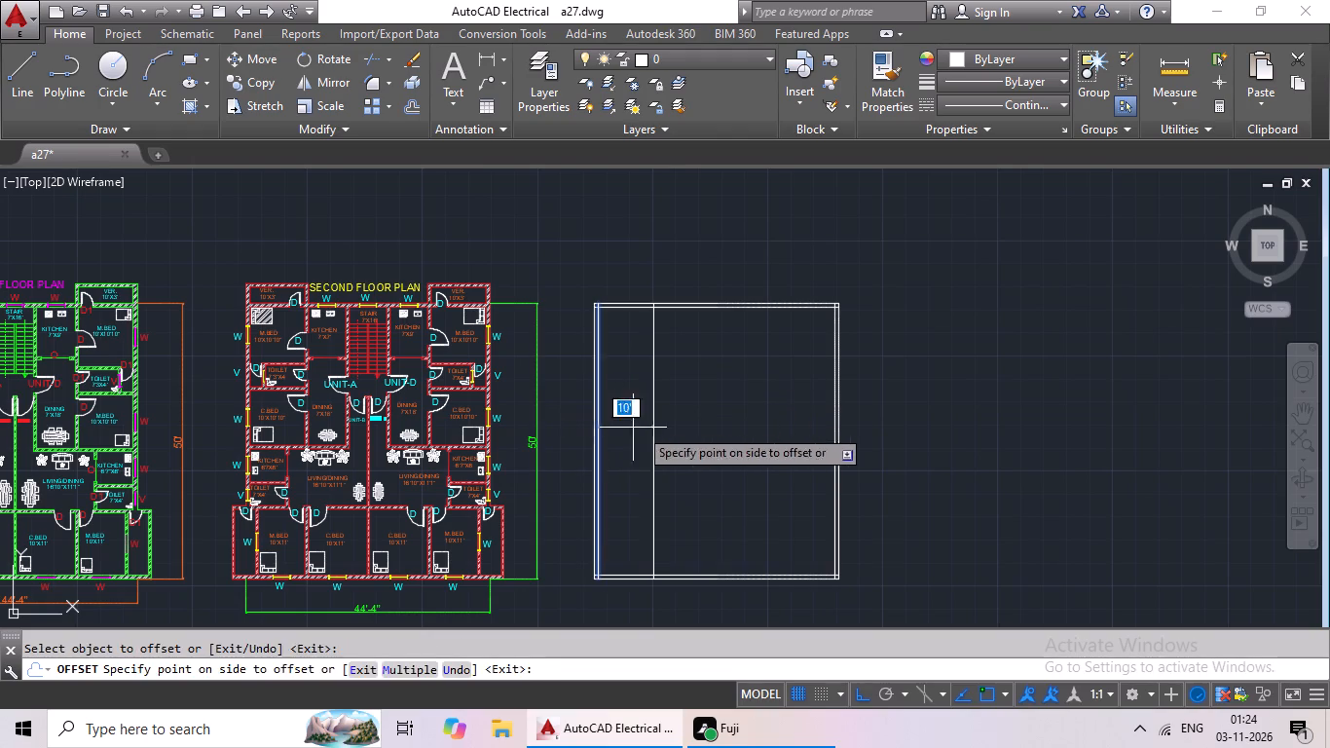
{"action": "left_click", "coordinate": [655, 423]}
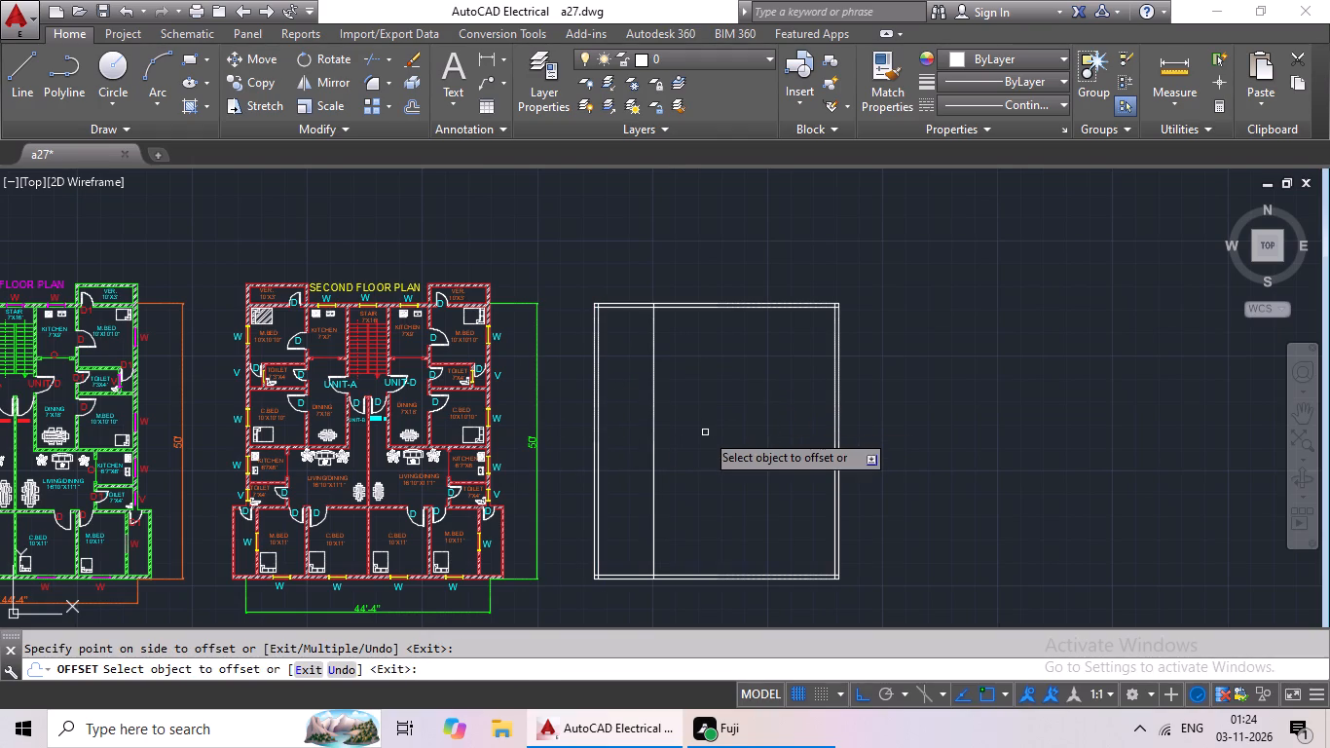
{"action": "key", "text": "Escape"}
Offset the new vertical partition line 6" eastward to give the partition wall its thickness.
{"action": "key", "text": "o"}
{"action": "key", "text": "Return"}
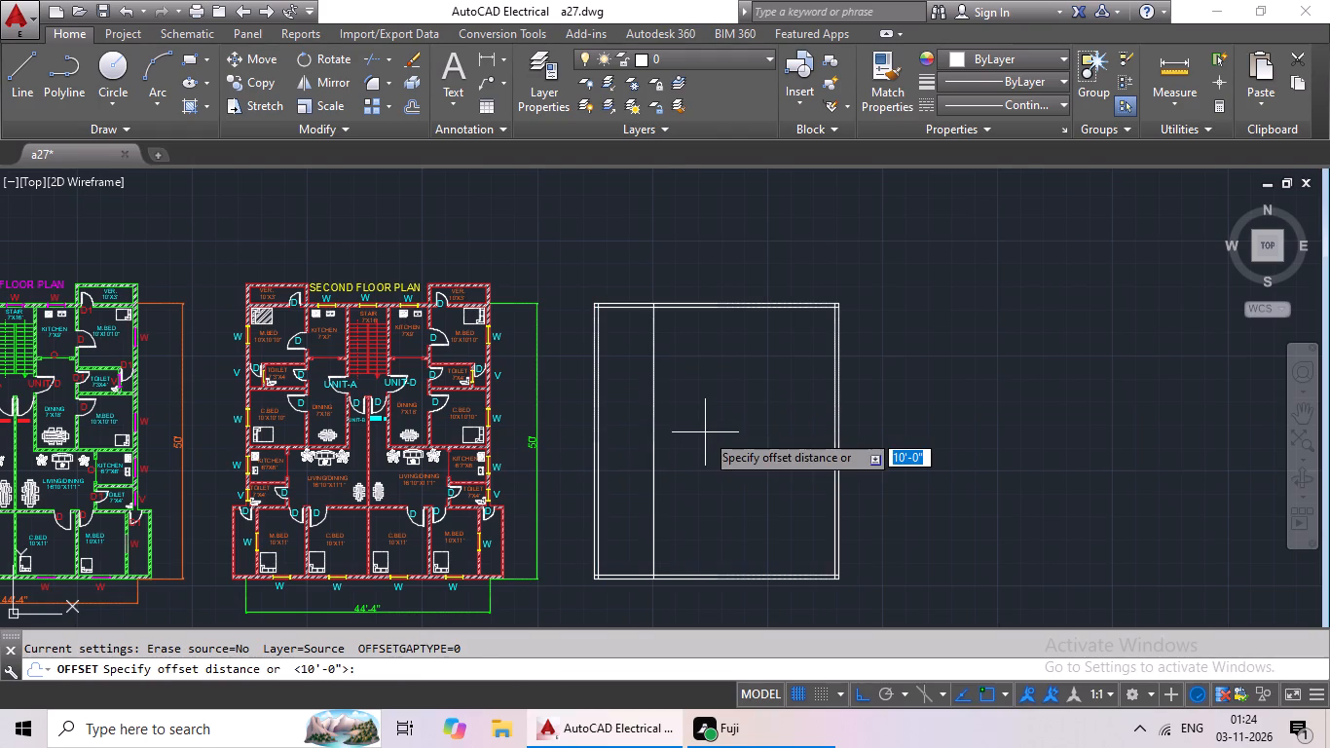
{"action": "key", "text": "6"}
{"action": "key", "text": "shift+quotedbl"}
{"action": "key", "text": "Return"}
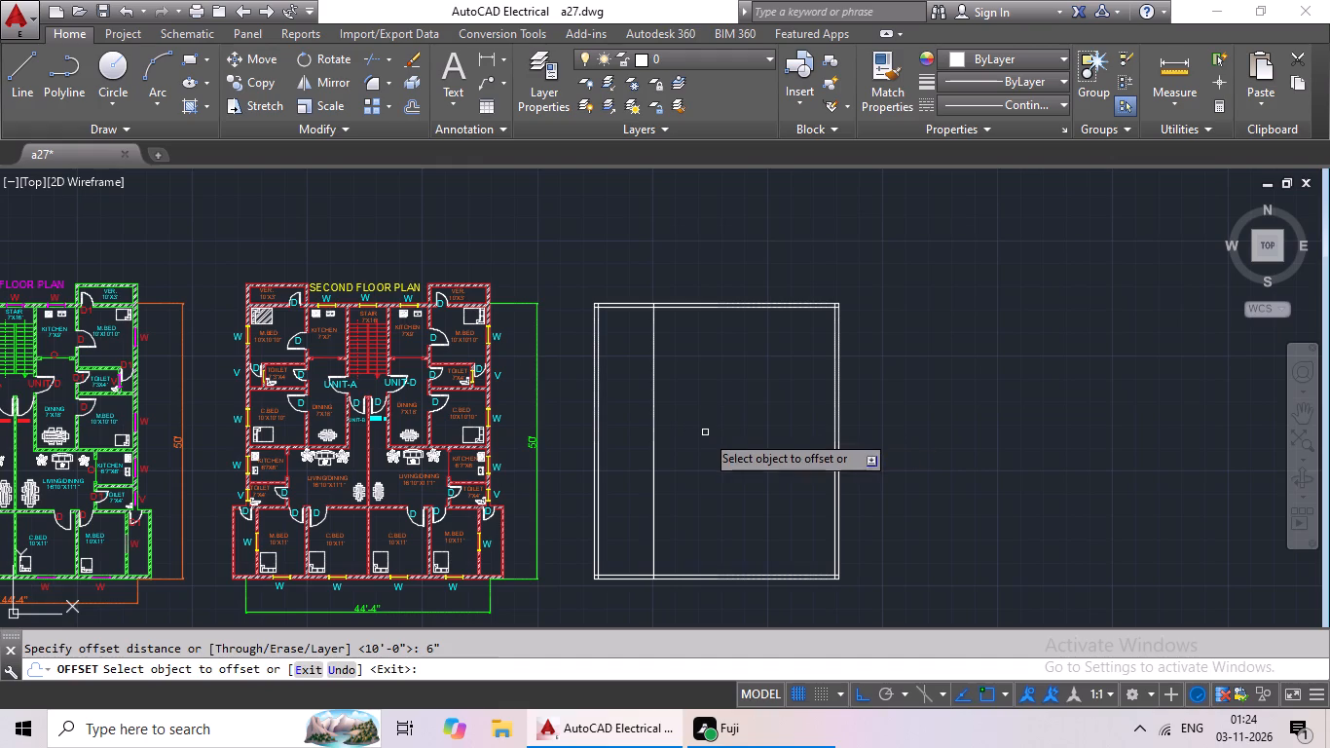
{"action": "left_click_drag", "start_coordinate": [653, 467], "coordinate": [700, 464]}
{"action": "left_click", "coordinate": [700, 464]}
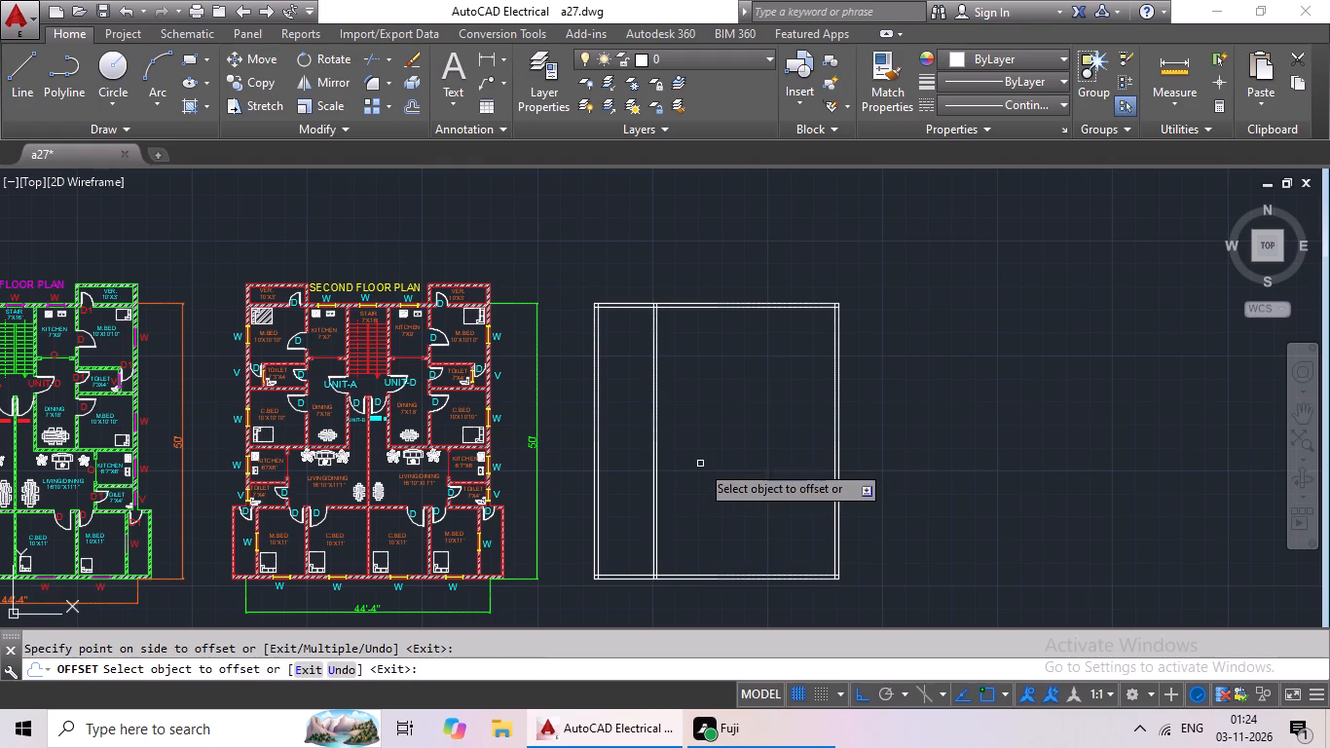
{"action": "key", "text": "Escape"}
{"action": "key", "text": "Escape"}
Offset the east line of the first vertical partition 7' eastward to start the second partition.
{"action": "key", "text": "o"}
{"action": "key", "text": "Return"}
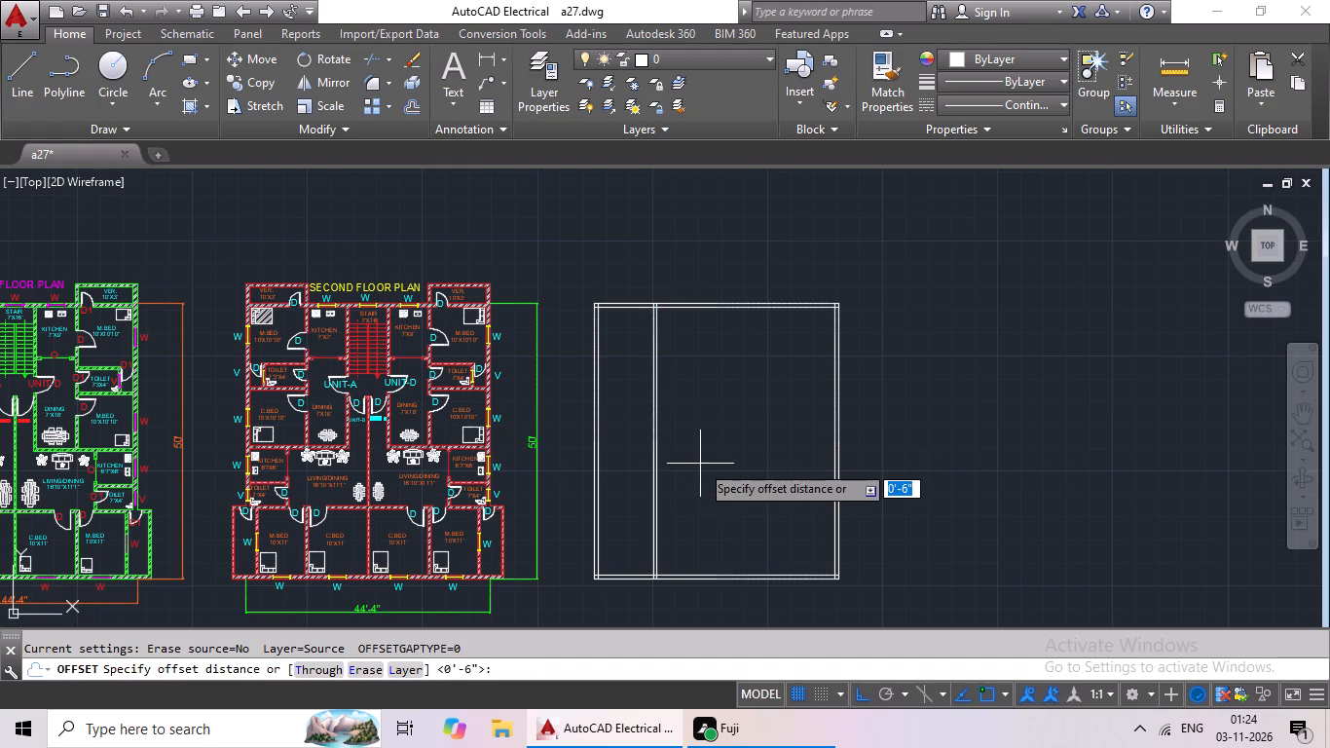
{"action": "type", "text": "7'"}
{"action": "key", "text": "Return"}
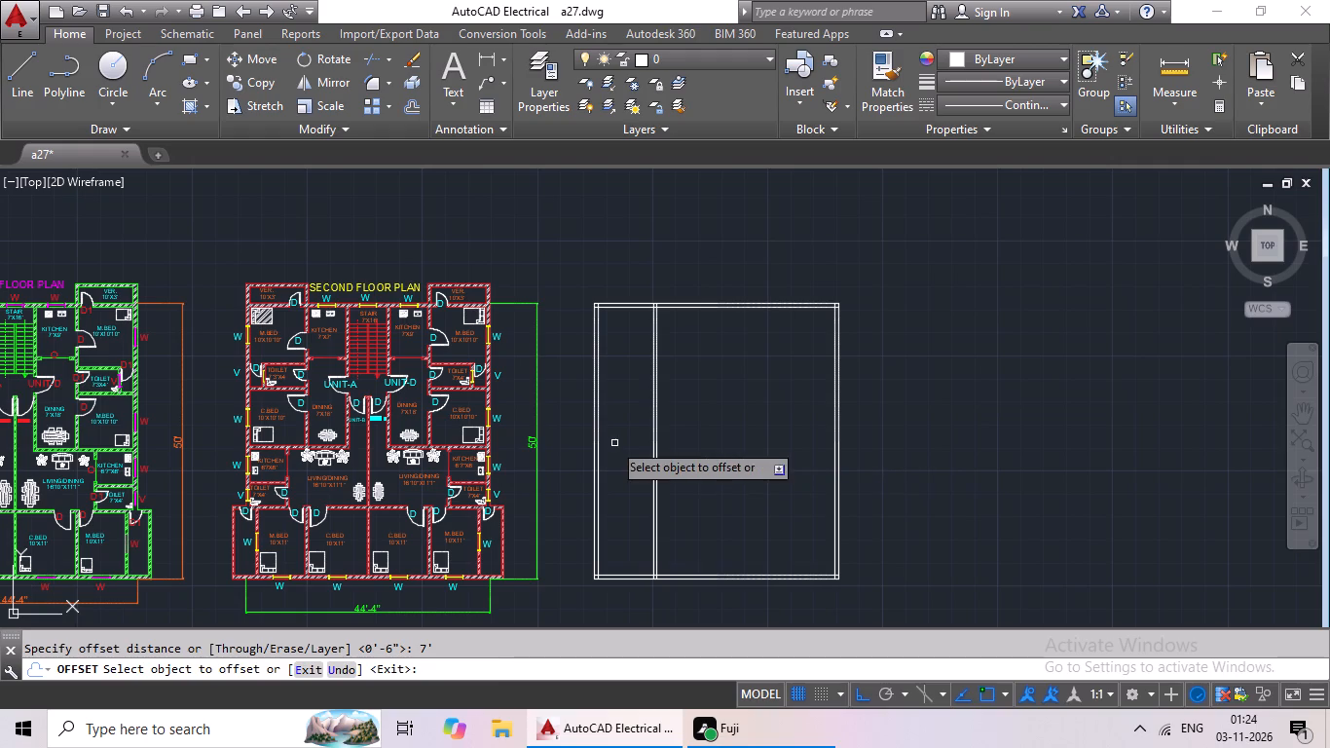
{"action": "scroll", "coordinate": [647, 457], "scroll_direction": "up", "scroll_amount": 3}
{"action": "left_click_drag", "start_coordinate": [683, 446], "coordinate": [694, 446]}
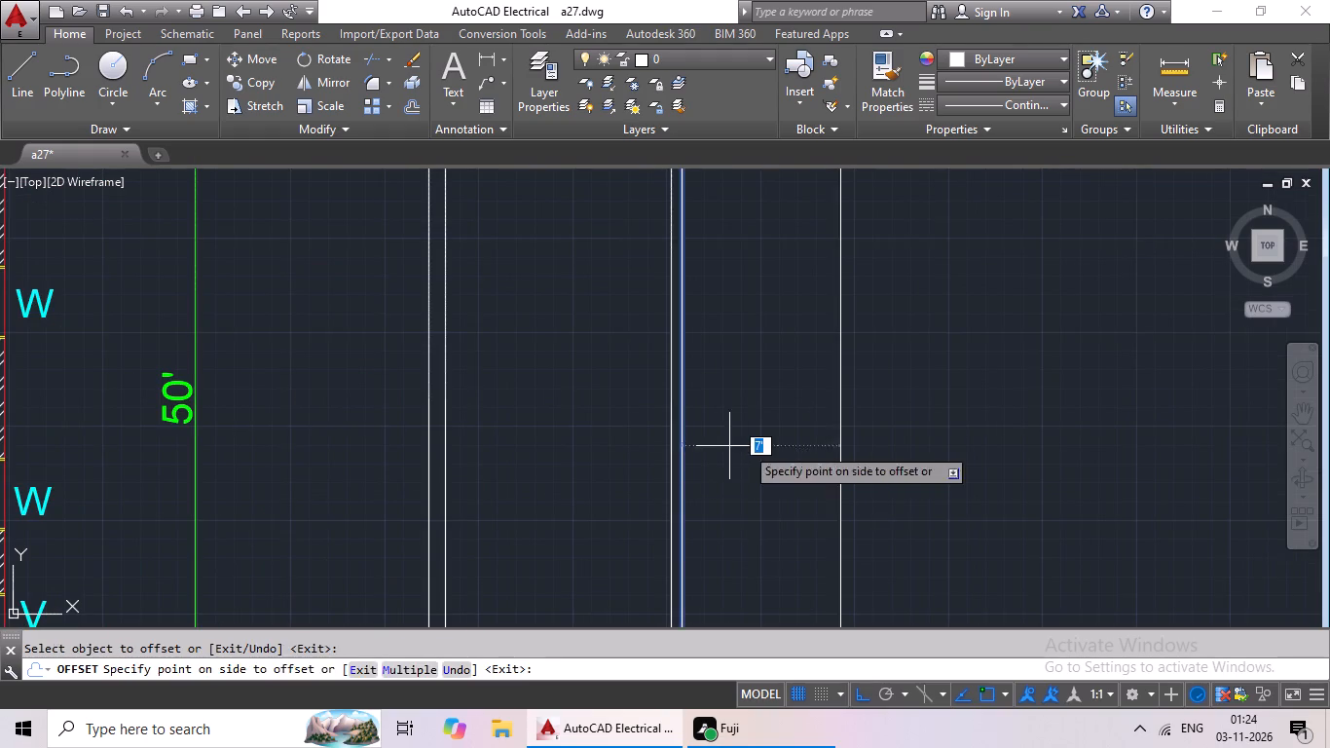
{"action": "left_click", "coordinate": [810, 445]}
{"action": "scroll", "coordinate": [929, 432], "scroll_direction": "down", "scroll_amount": 3}
{"action": "middle_click_drag", "start_coordinate": [931, 431], "coordinate": [821, 449]}
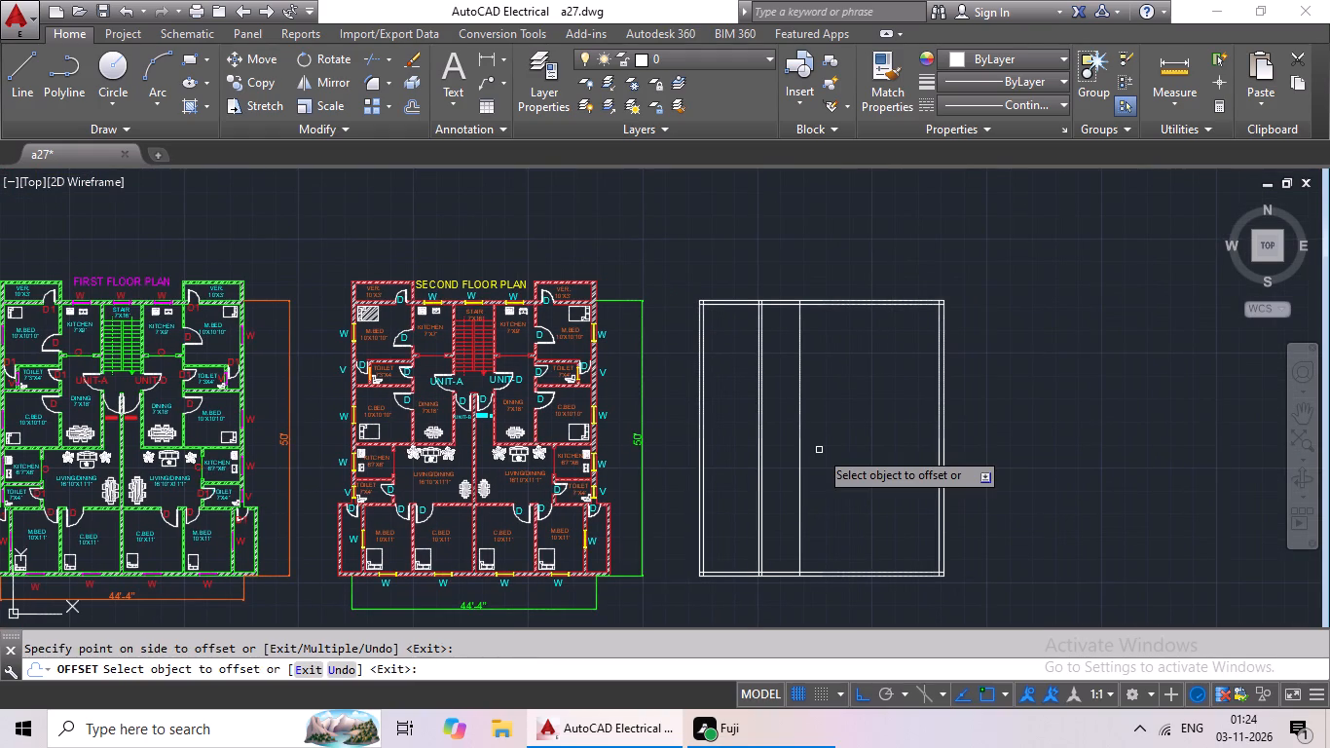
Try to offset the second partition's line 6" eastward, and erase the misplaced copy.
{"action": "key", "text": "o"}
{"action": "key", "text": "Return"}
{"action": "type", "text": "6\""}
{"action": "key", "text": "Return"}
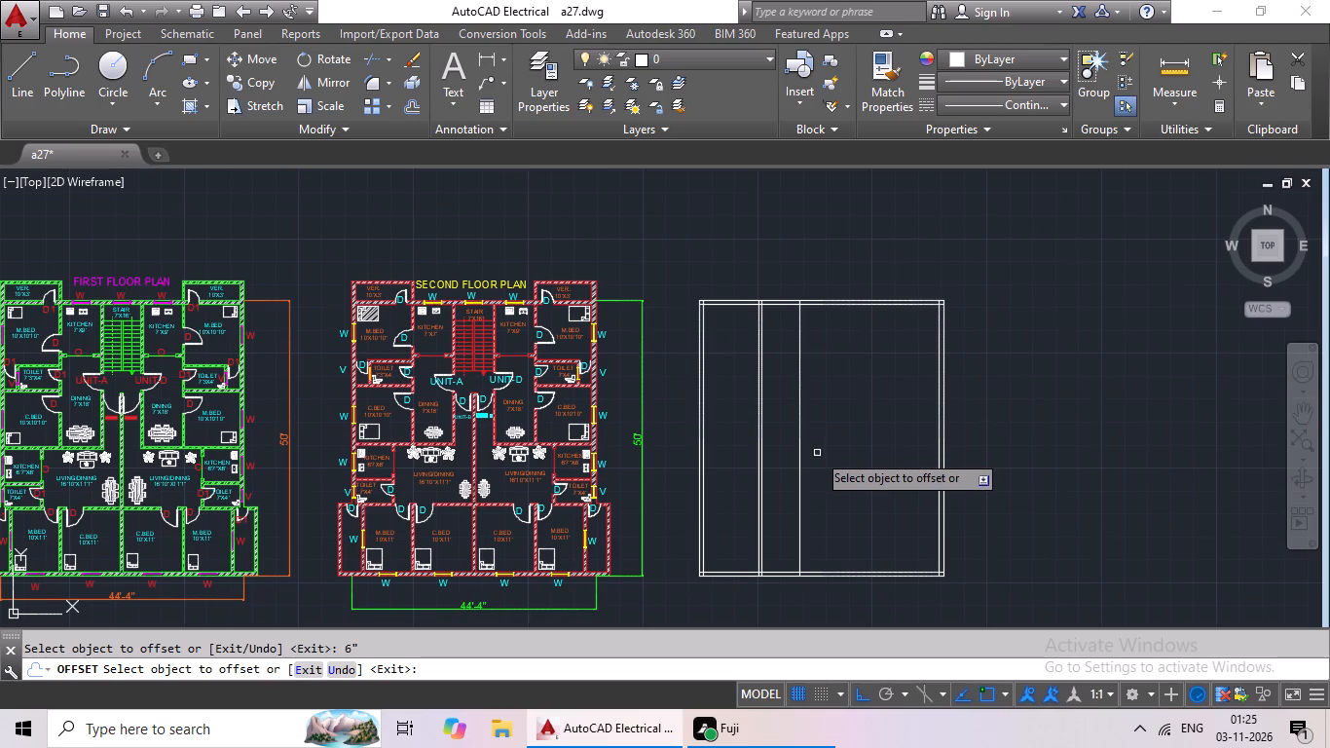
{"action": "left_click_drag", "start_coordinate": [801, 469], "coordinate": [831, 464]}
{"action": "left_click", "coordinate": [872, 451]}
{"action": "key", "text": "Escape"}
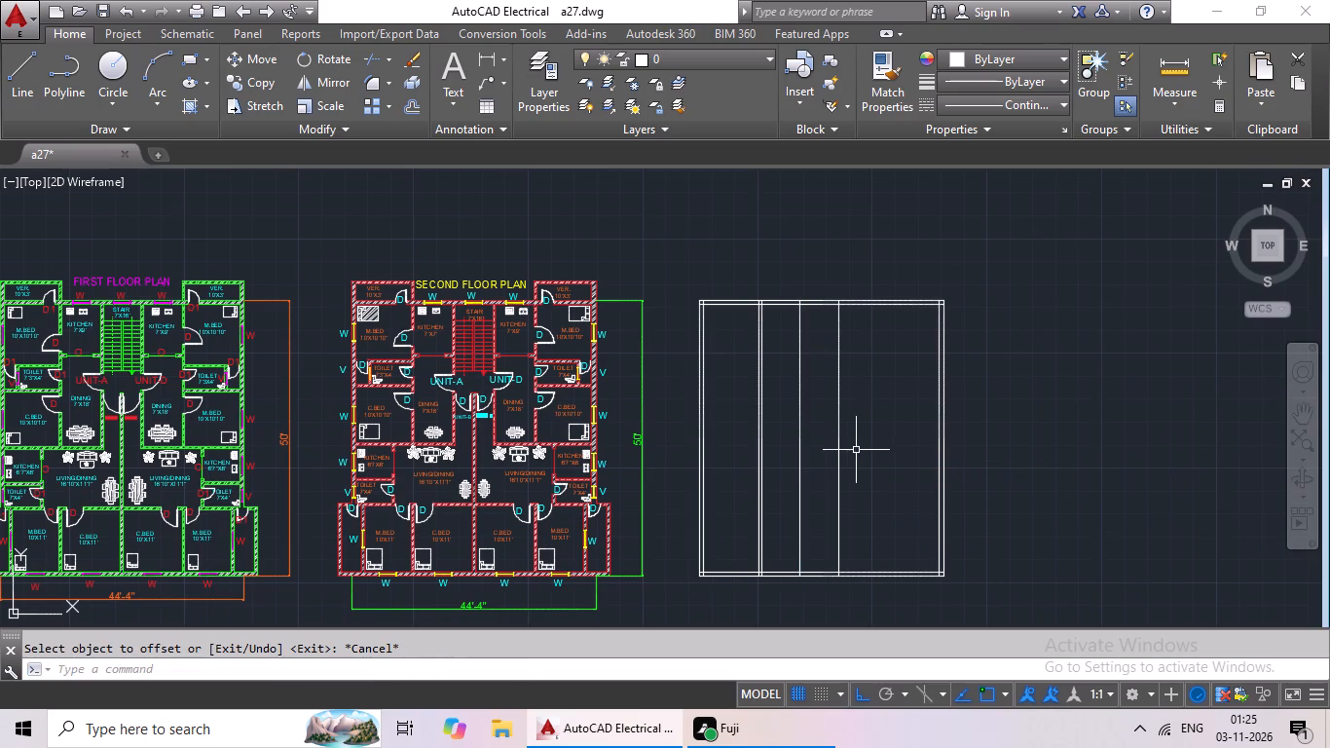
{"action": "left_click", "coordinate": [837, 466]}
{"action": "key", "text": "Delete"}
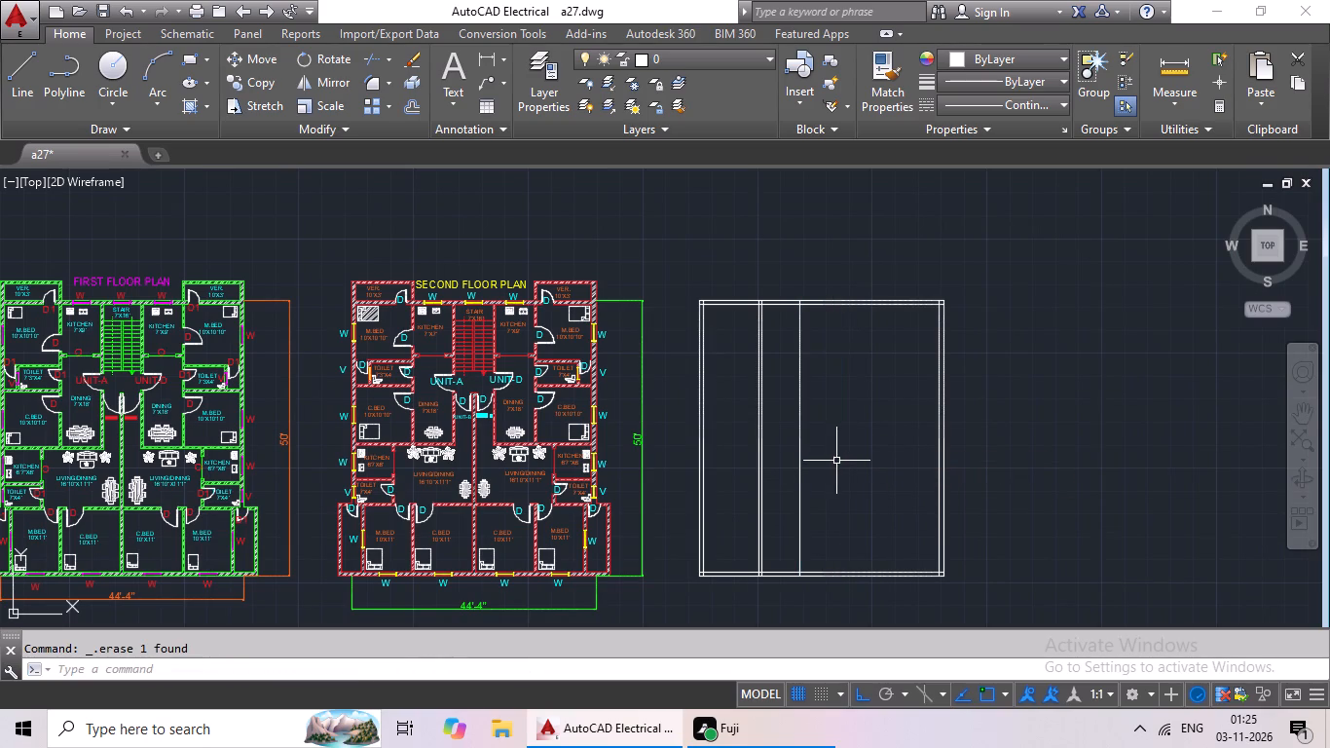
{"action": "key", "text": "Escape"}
Offset the second partition's vertical line 6" eastward to give that wall its thickness.
{"action": "key", "text": "o"}
{"action": "key", "text": "Return"}
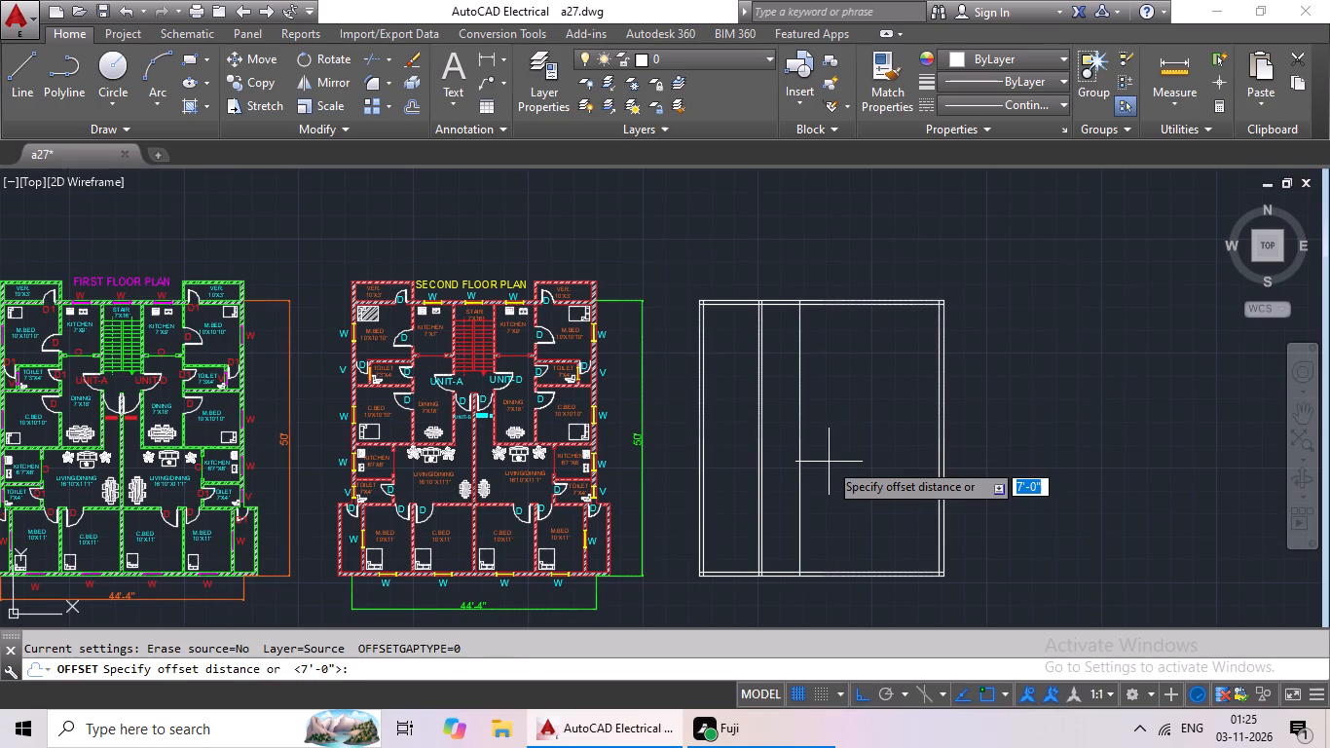
{"action": "type", "text": "6\""}
{"action": "key", "text": "Return"}
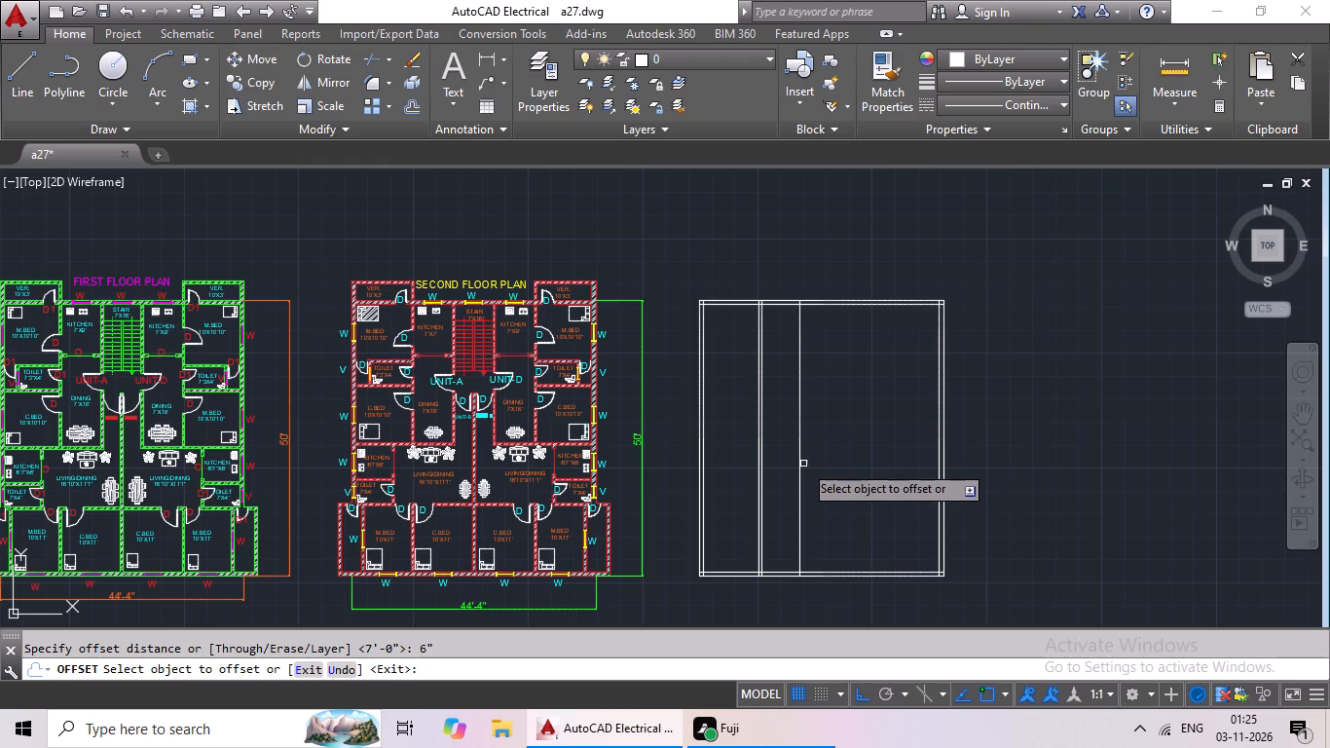
{"action": "left_click_drag", "start_coordinate": [799, 469], "coordinate": [828, 468]}
{"action": "left_click", "coordinate": [848, 466]}
{"action": "key", "text": "Escape"}
{"action": "key", "text": "Escape"}
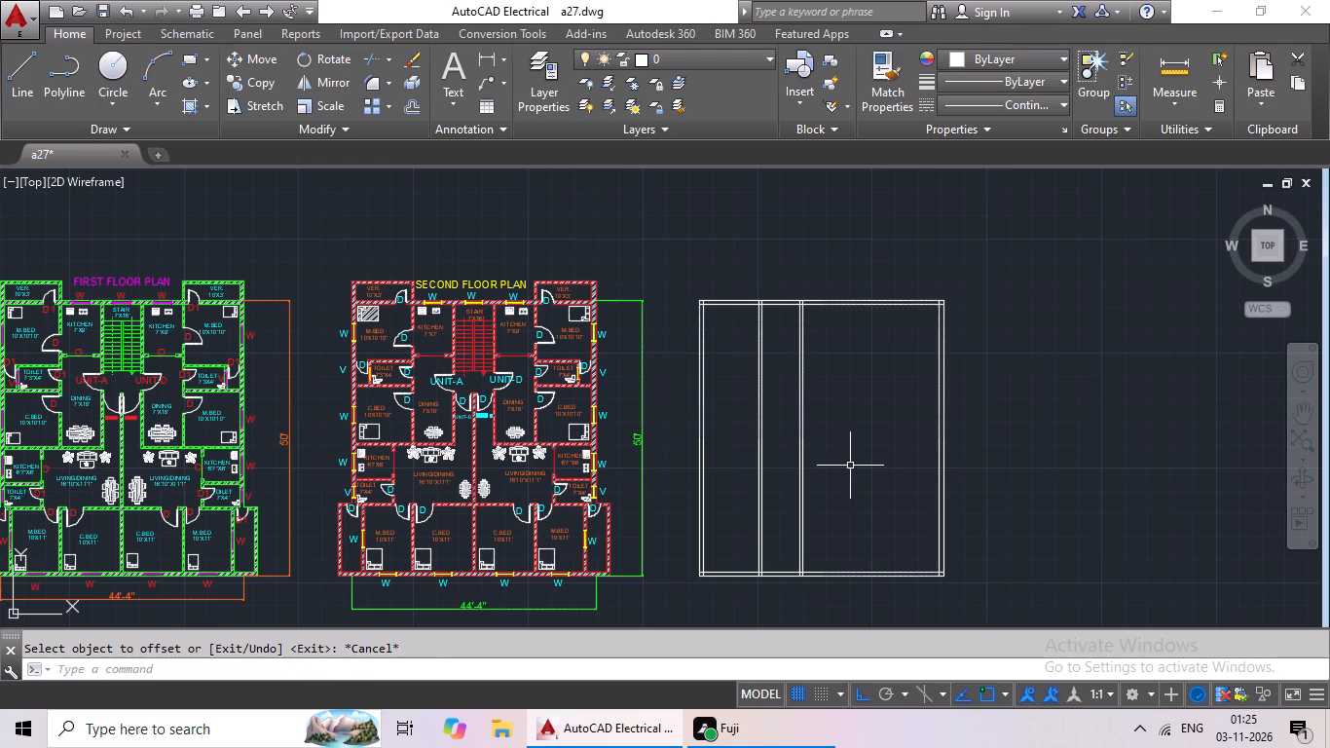
Offset the inner line of the east outer wall 10' into the building for the easternmost partition.
{"action": "key", "text": "o"}
{"action": "key", "text": "Return"}
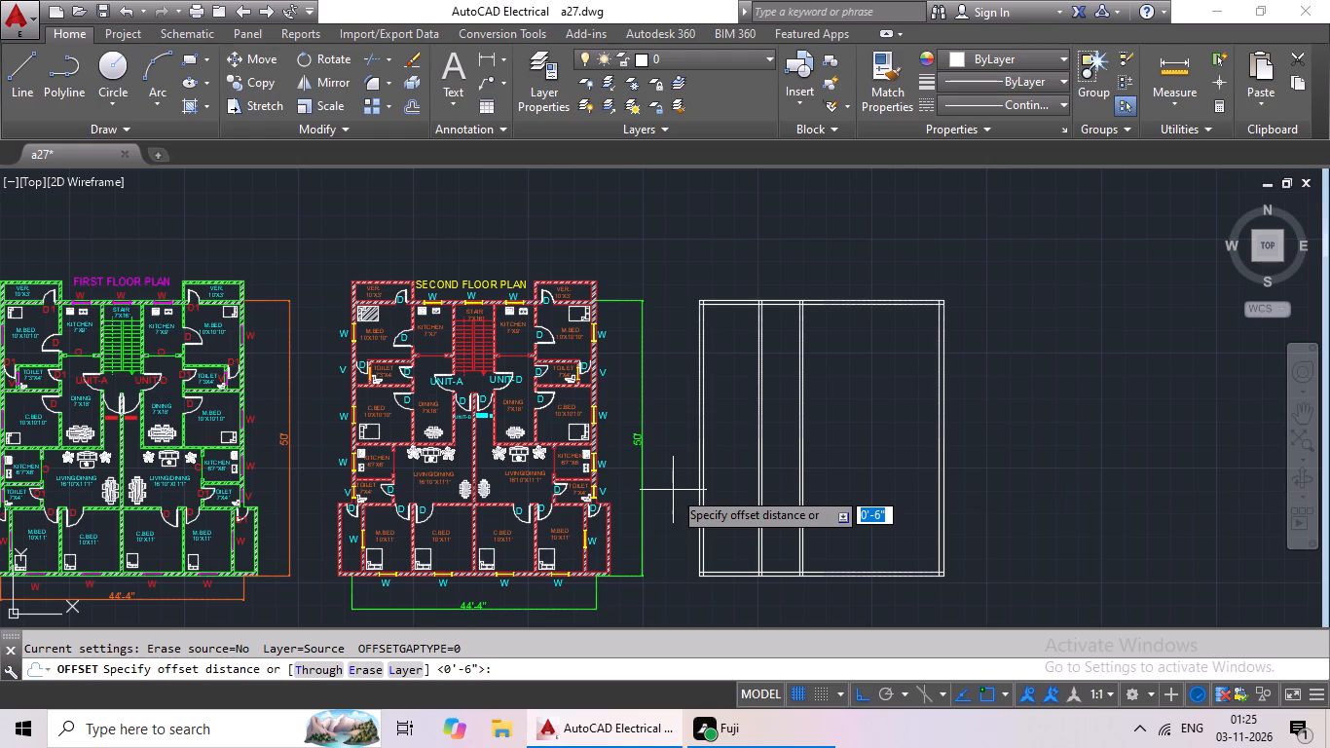
{"action": "type", "text": "10'"}
{"action": "key", "text": "Return"}
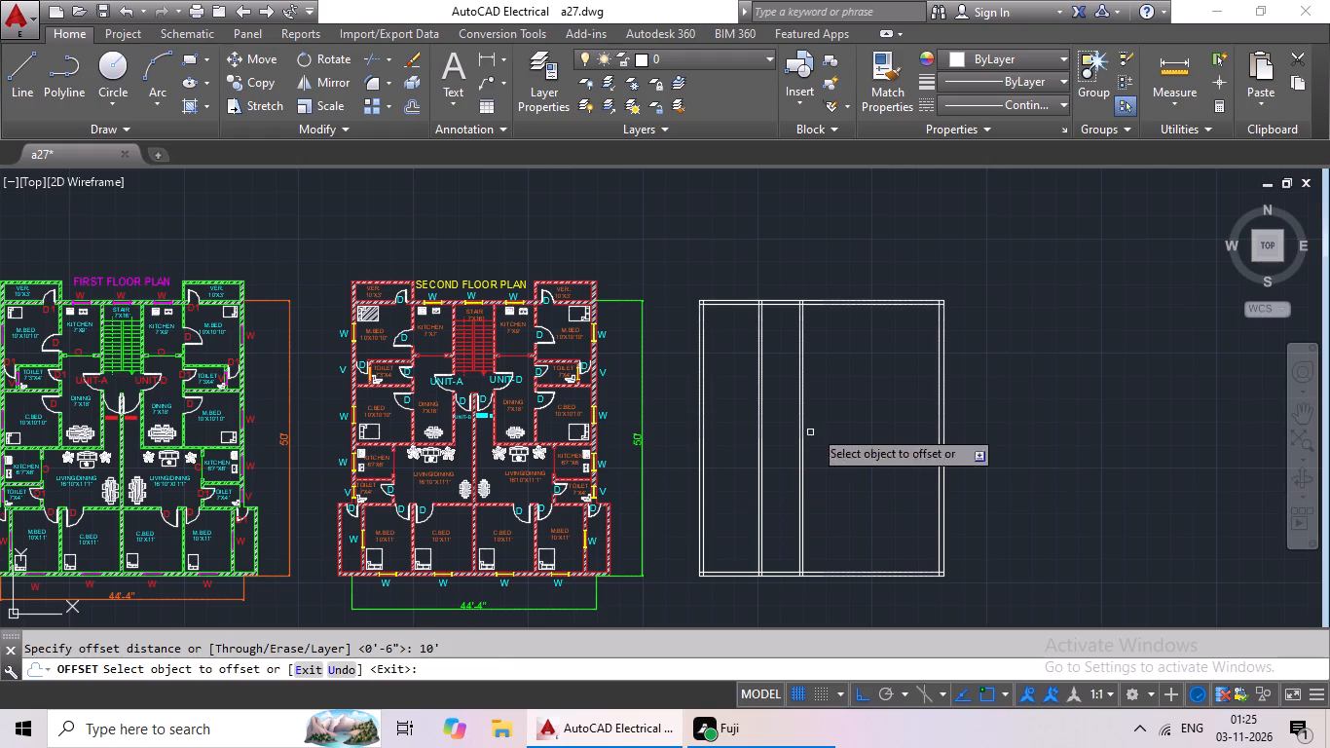
{"action": "left_click_drag", "start_coordinate": [941, 318], "coordinate": [905, 338]}
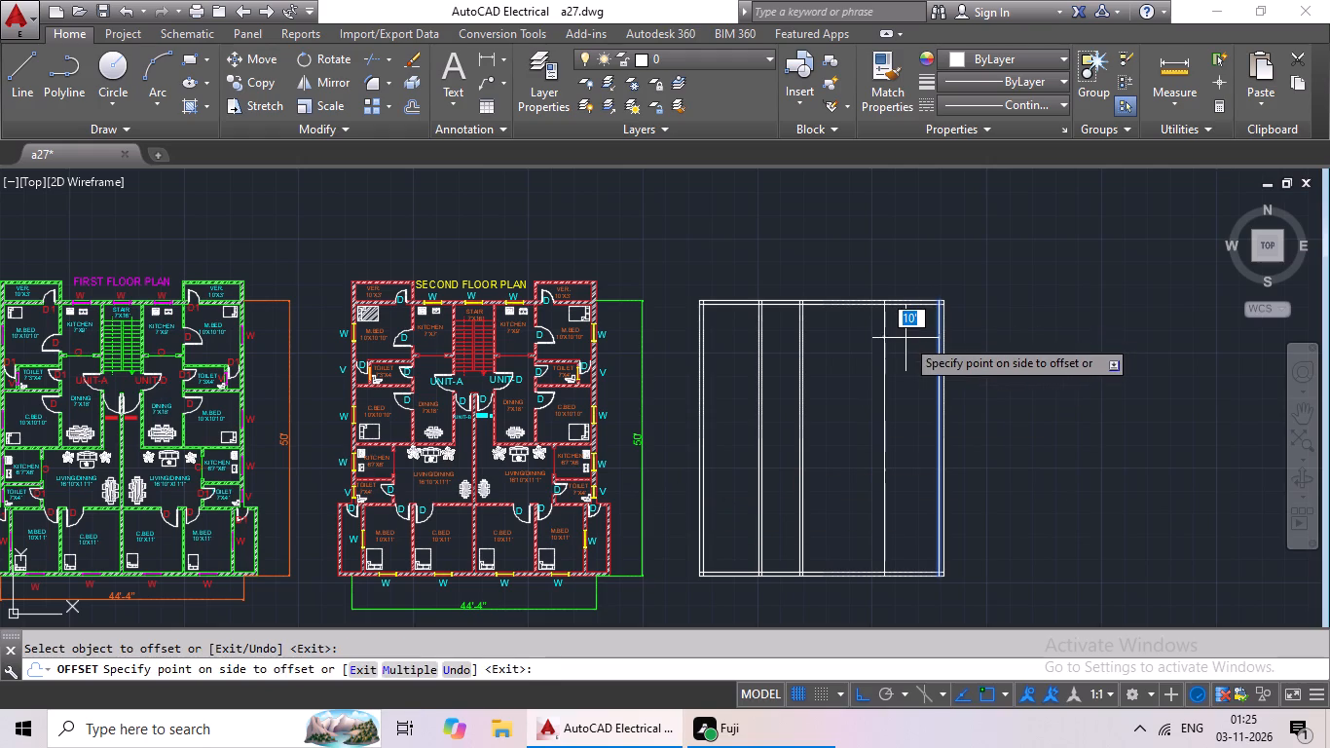
{"action": "left_click_drag", "start_coordinate": [905, 338], "coordinate": [905, 338]}
{"action": "left_click", "coordinate": [905, 338]}
{"action": "key", "text": "Escape"}
{"action": "key", "text": "Escape"}
Offset the easternmost partition's line 6" westward to give that wall its thickness.
{"action": "key", "text": "o"}
{"action": "key", "text": "Return"}
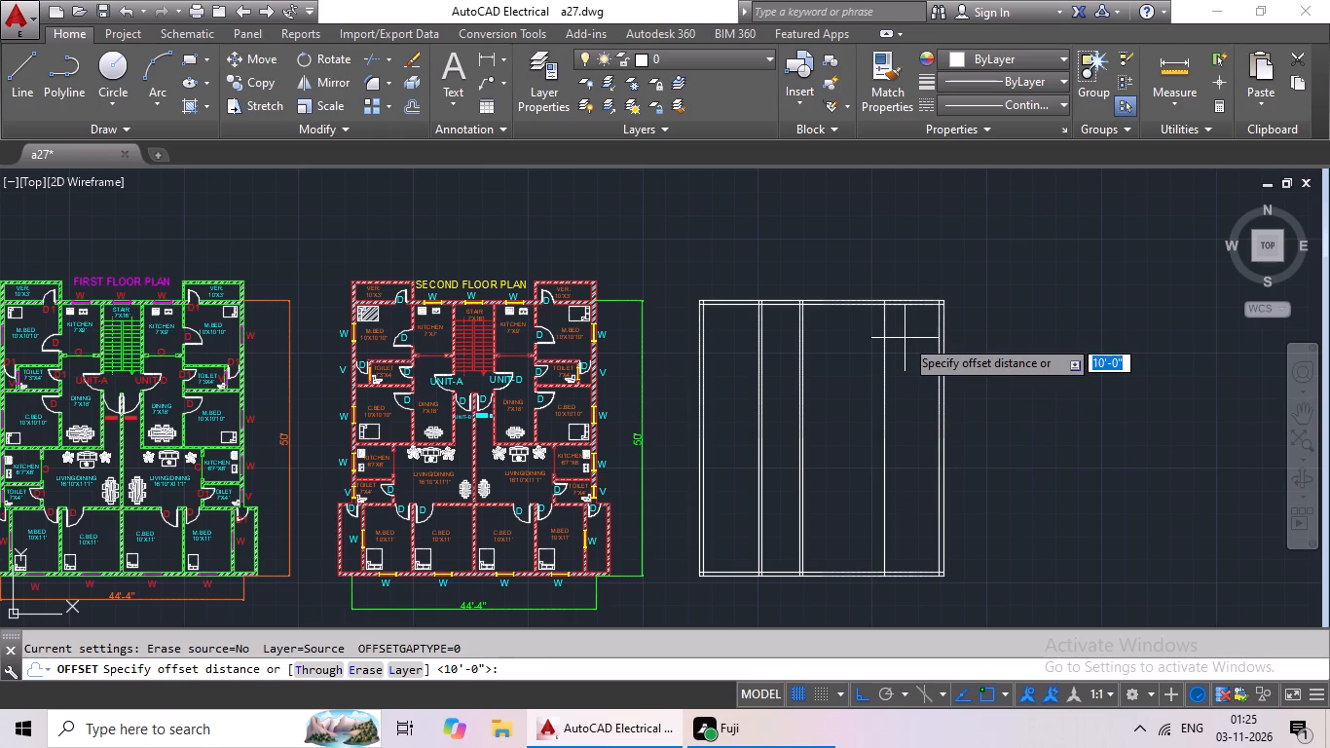
{"action": "key", "text": "6"}
{"action": "key", "text": "shift+quotedbl"}
{"action": "key", "text": "Return"}
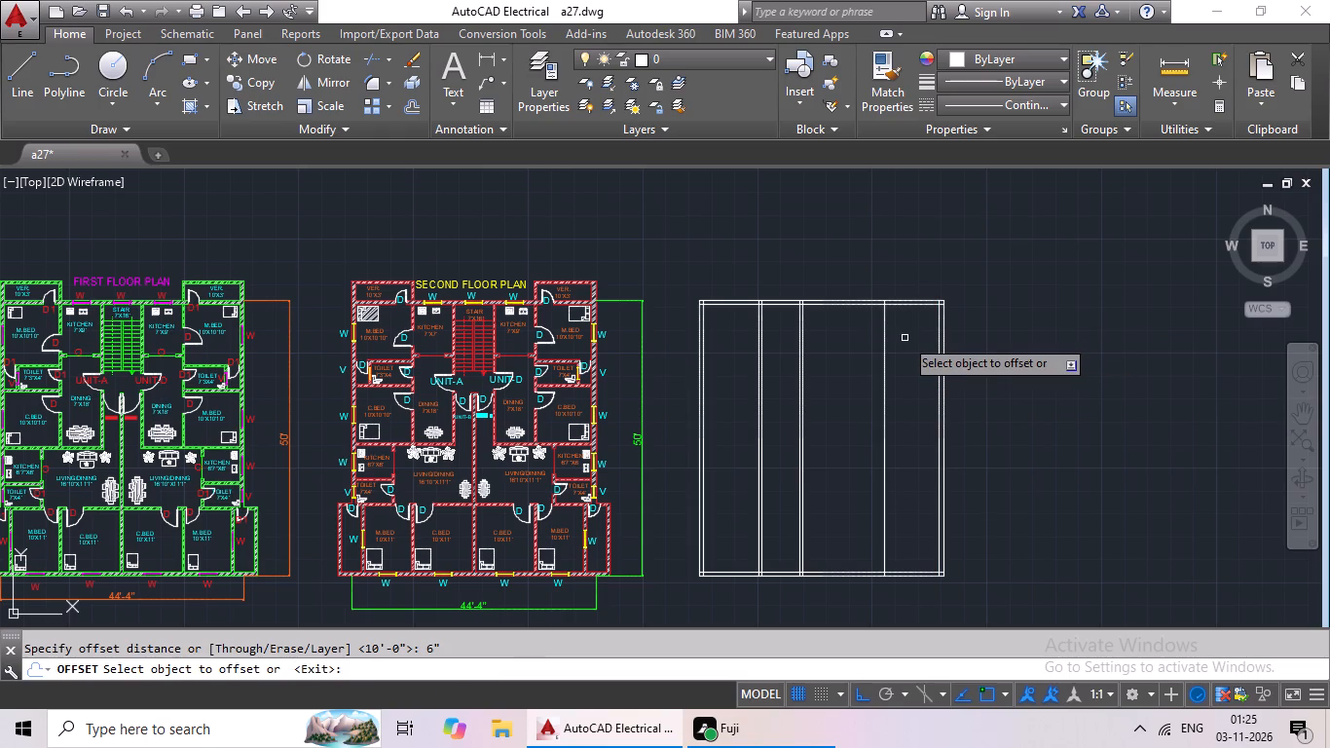
{"action": "left_click_drag", "start_coordinate": [884, 366], "coordinate": [875, 375]}
{"action": "left_click", "coordinate": [858, 387]}
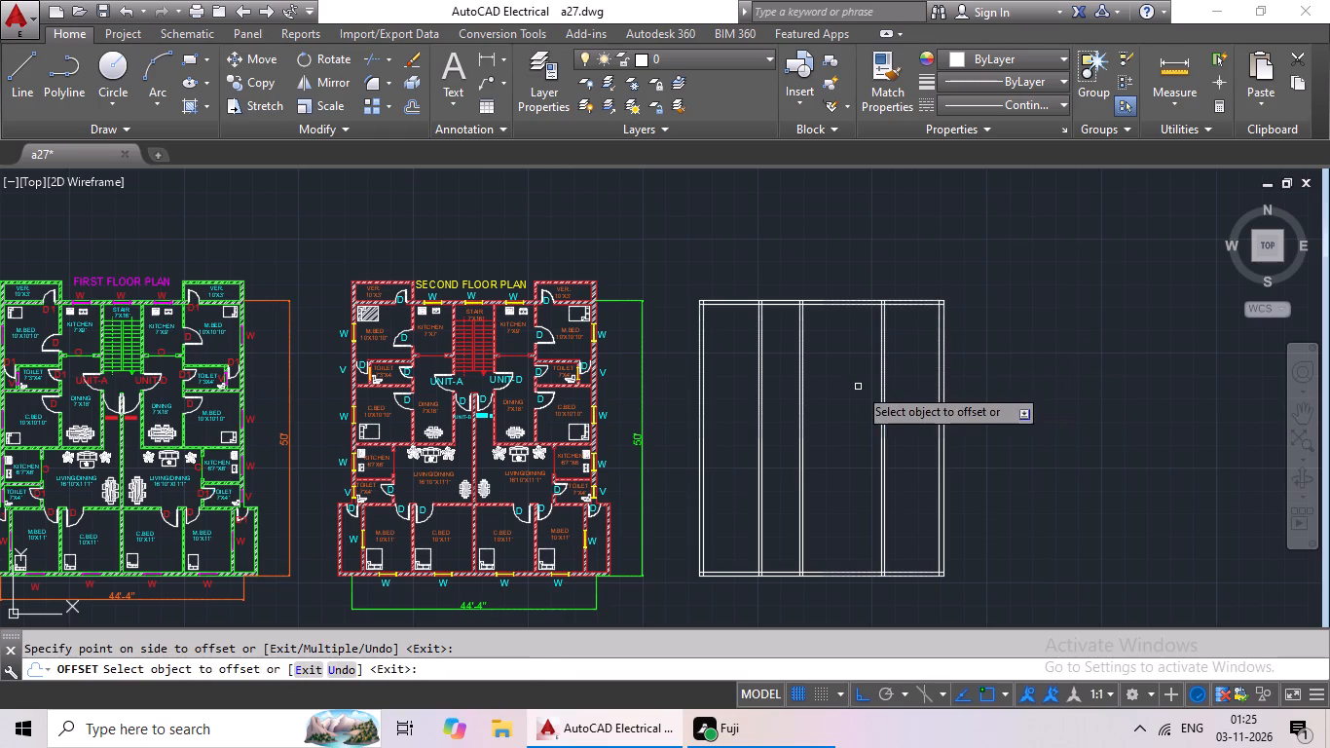
{"action": "key", "text": "Escape"}
{"action": "key", "text": "Escape"}
Offset the west line of the easternmost partition 7' westward to start another vertical partition.
{"action": "key", "text": "o"}
{"action": "key", "text": "Return"}
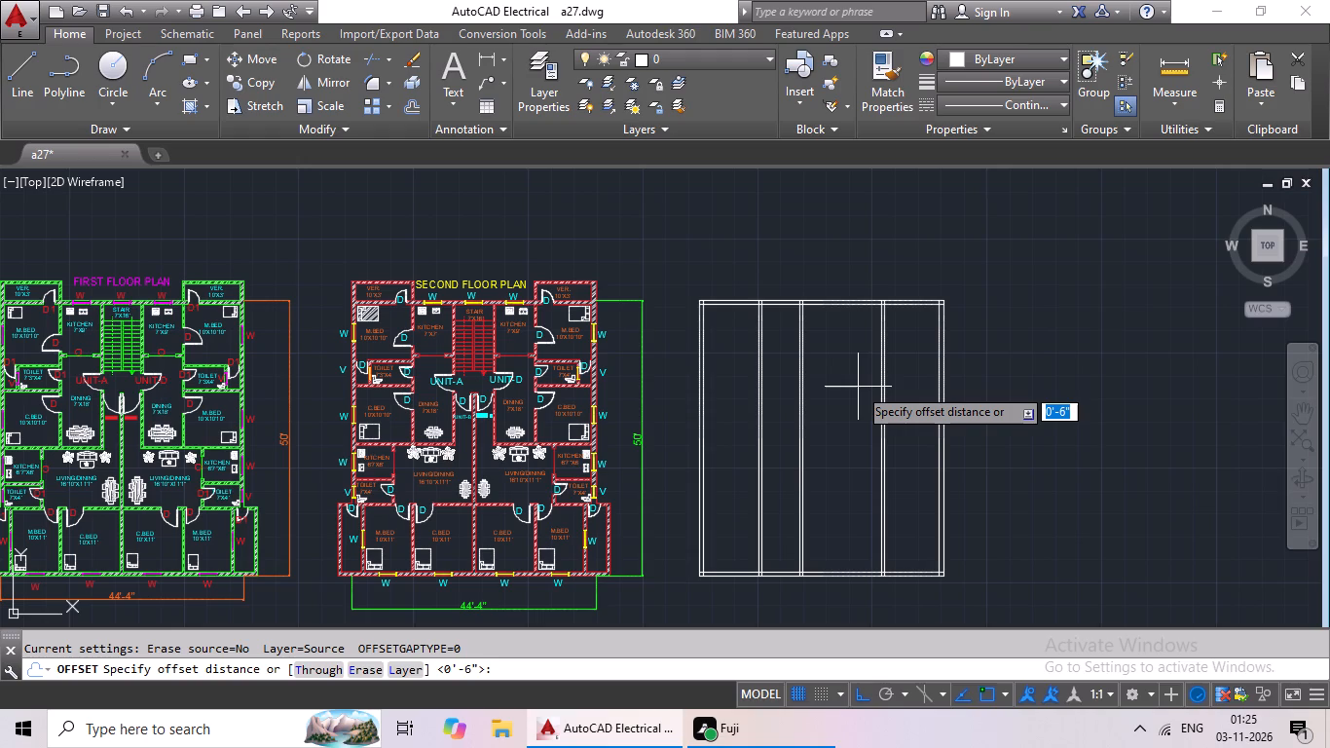
{"action": "type", "text": "7'"}
{"action": "key", "text": "Return"}
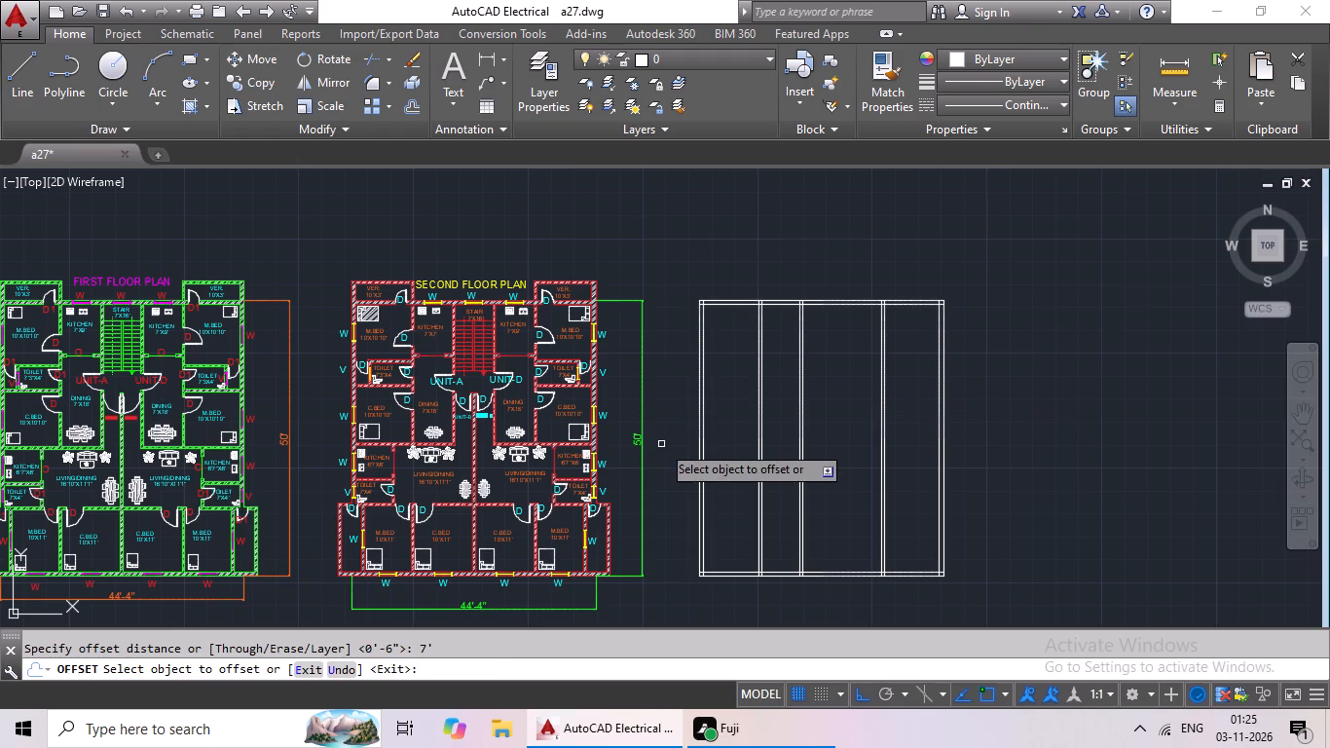
{"action": "scroll", "coordinate": [877, 403], "scroll_direction": "up", "scroll_amount": 3}
{"action": "scroll", "coordinate": [880, 402], "scroll_direction": "down", "scroll_amount": 1}
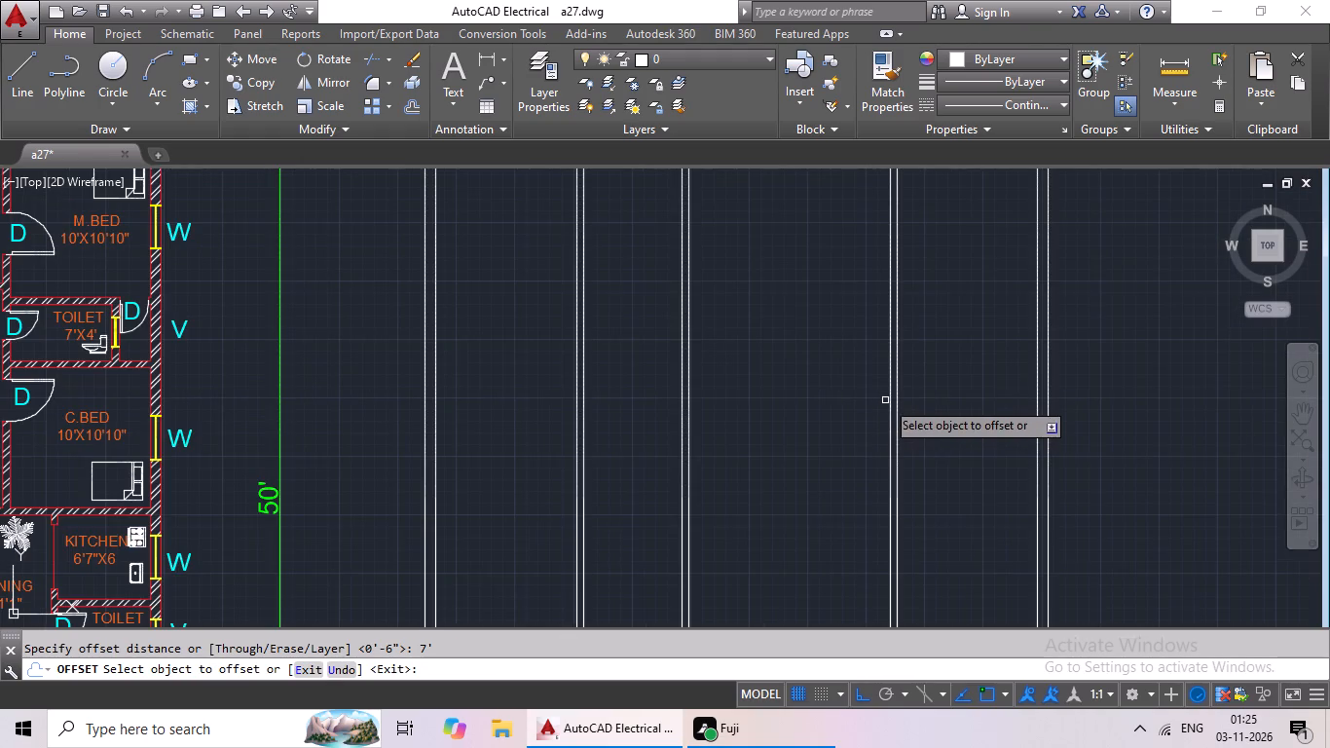
{"action": "left_click_drag", "start_coordinate": [889, 396], "coordinate": [862, 407]}
{"action": "left_click", "coordinate": [784, 418]}
{"action": "scroll", "coordinate": [817, 407], "scroll_direction": "down", "scroll_amount": 2}
{"action": "middle_click_drag", "start_coordinate": [819, 405], "coordinate": [798, 437]}
{"action": "key", "text": "Escape"}
{"action": "key", "text": "Escape"}
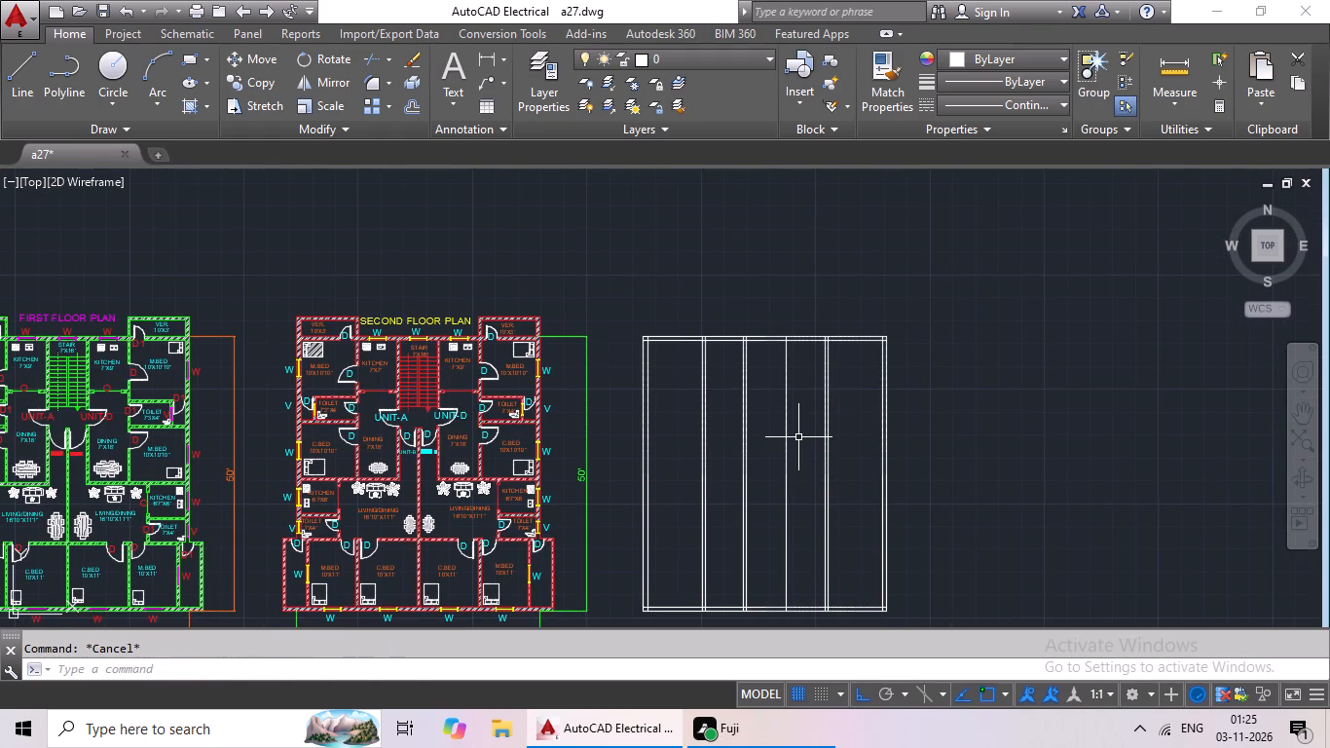
{"action": "key", "text": "Escape"}
Offset the newest vertical partition line 6" westward to give that wall its thickness.
{"action": "key", "text": "o"}
{"action": "key", "text": "Return"}
{"action": "type", "text": "6\""}
{"action": "key", "text": "Return"}
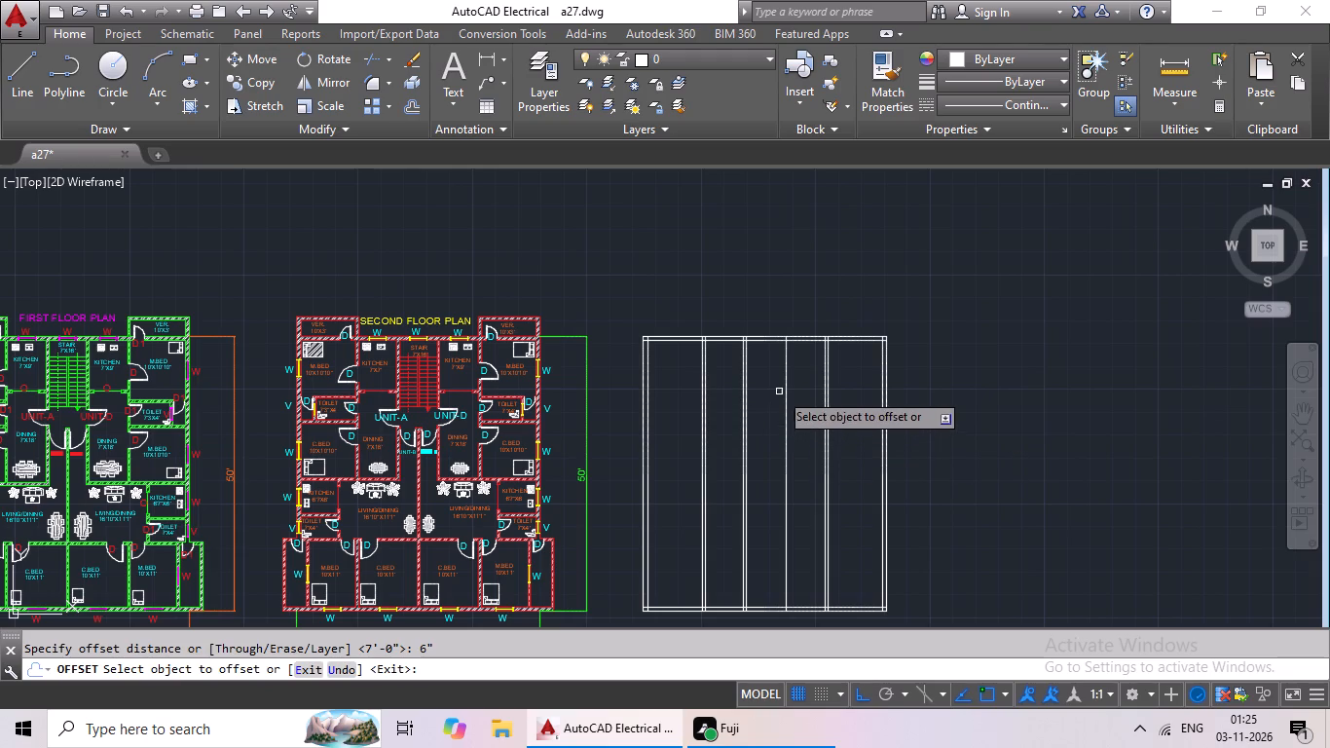
{"action": "left_click_drag", "start_coordinate": [788, 372], "coordinate": [760, 389]}
{"action": "left_click", "coordinate": [760, 389]}
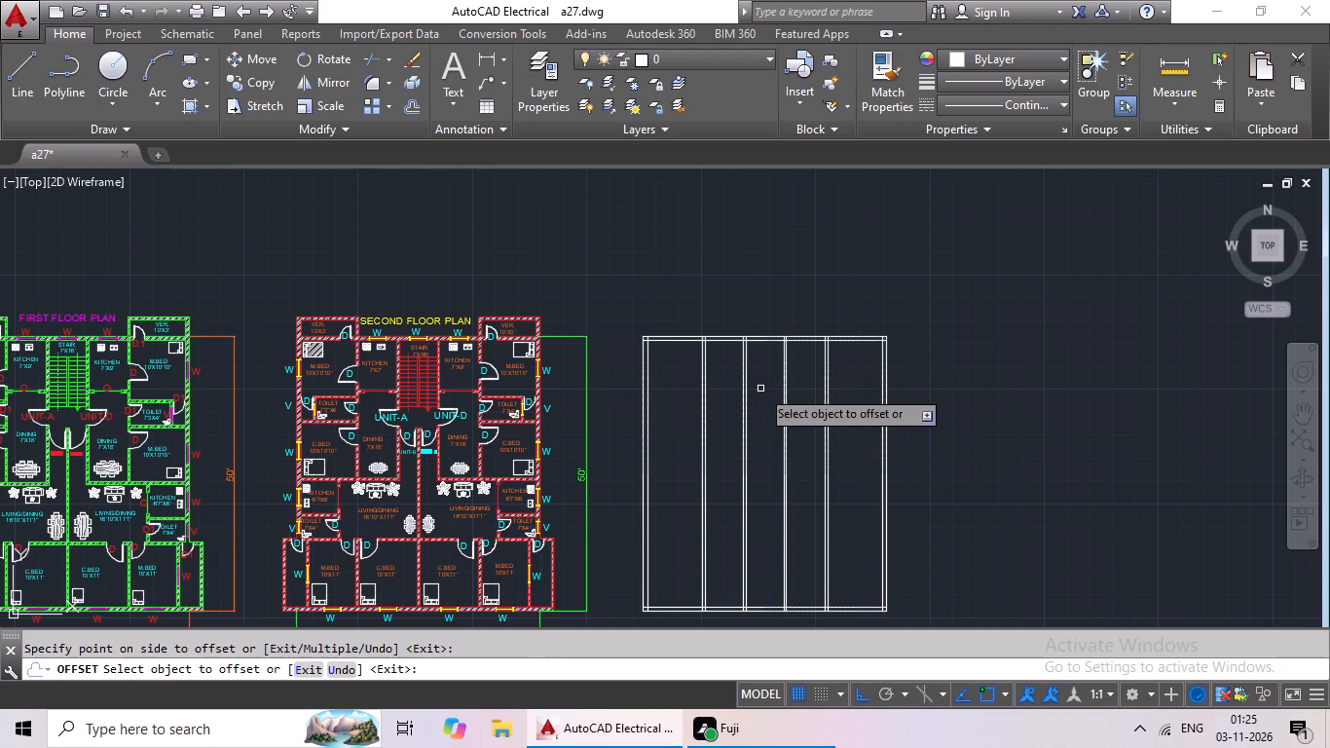
{"action": "key", "text": "Escape"}
{"action": "key", "text": "Escape"}
{"action": "key", "text": "Escape"}
Offset the inner line of the north outer wall 10'10" southward for the first horizontal partition.
{"action": "key", "text": "o"}
{"action": "key", "text": "Return"}
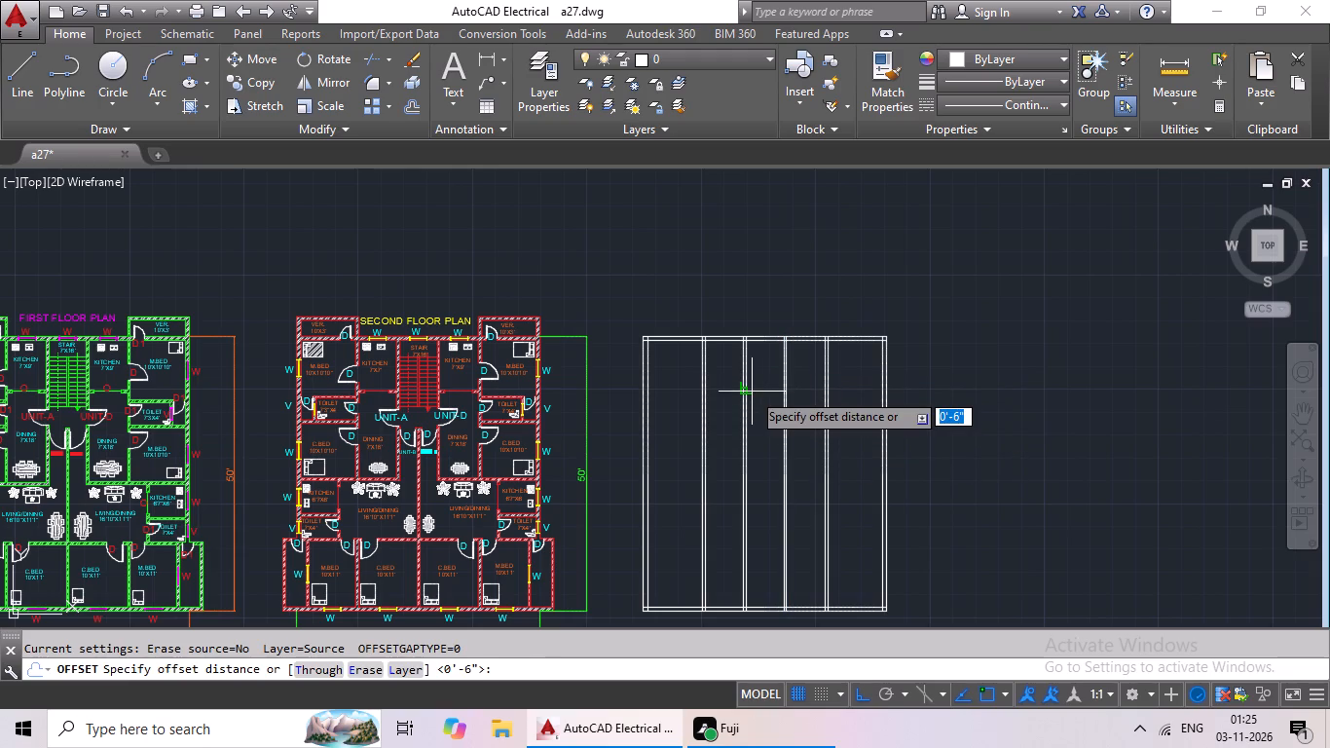
{"action": "type", "text": "10'10\""}
{"action": "key", "text": "Return"}
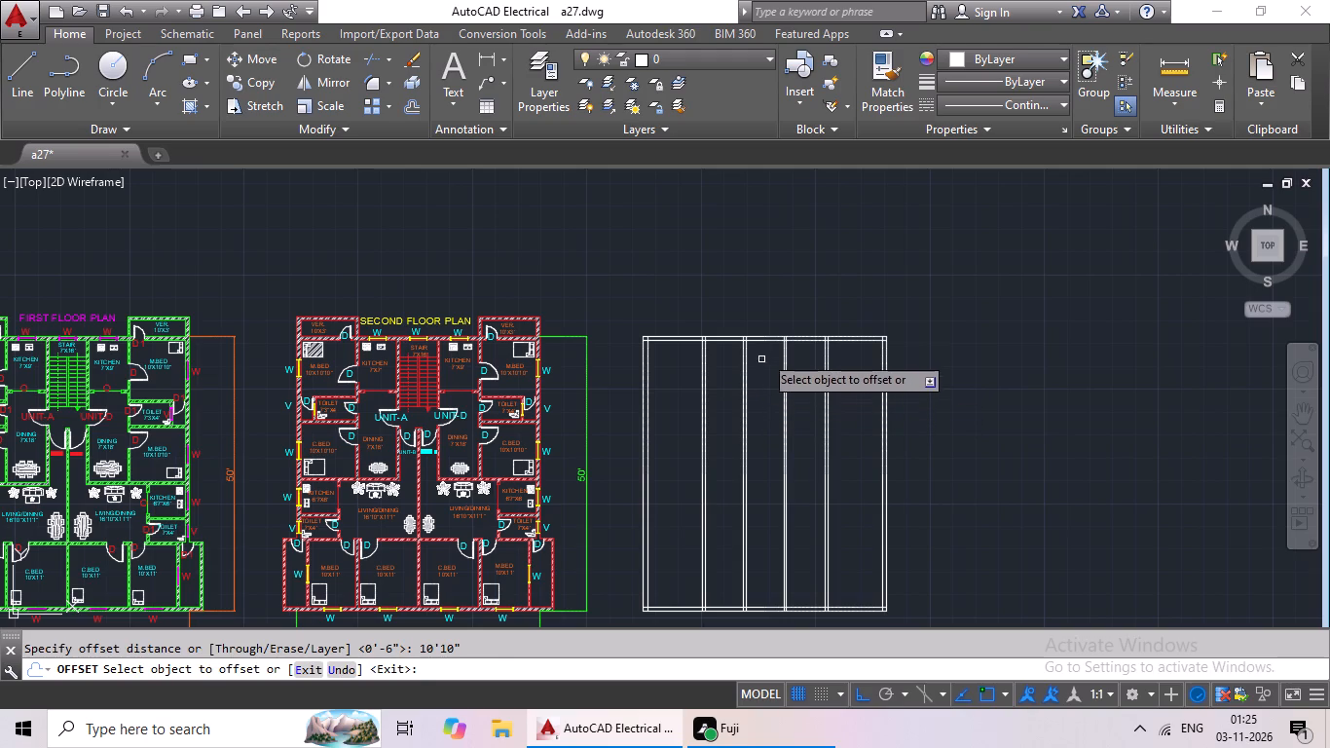
{"action": "left_click_drag", "start_coordinate": [780, 340], "coordinate": [780, 350]}
{"action": "left_click", "coordinate": [783, 443]}
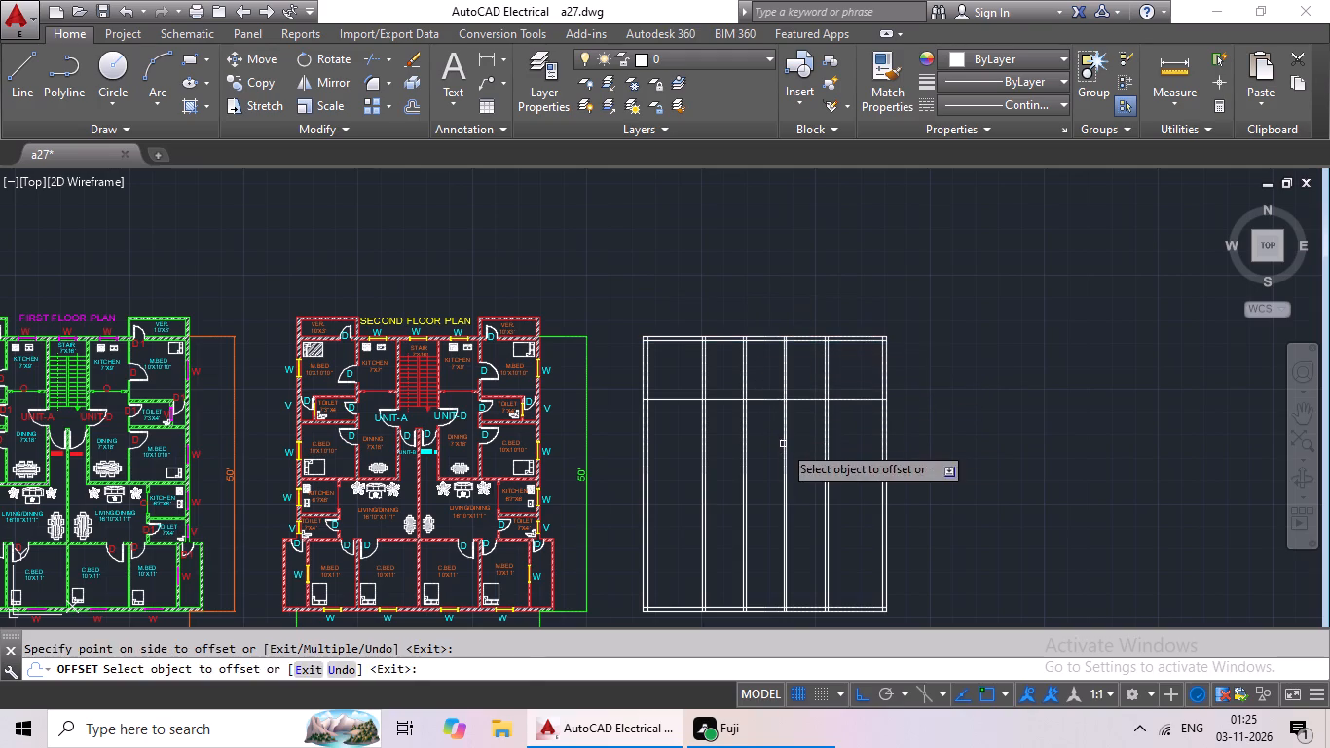
{"action": "key", "text": "Escape"}
{"action": "key", "text": "Escape"}
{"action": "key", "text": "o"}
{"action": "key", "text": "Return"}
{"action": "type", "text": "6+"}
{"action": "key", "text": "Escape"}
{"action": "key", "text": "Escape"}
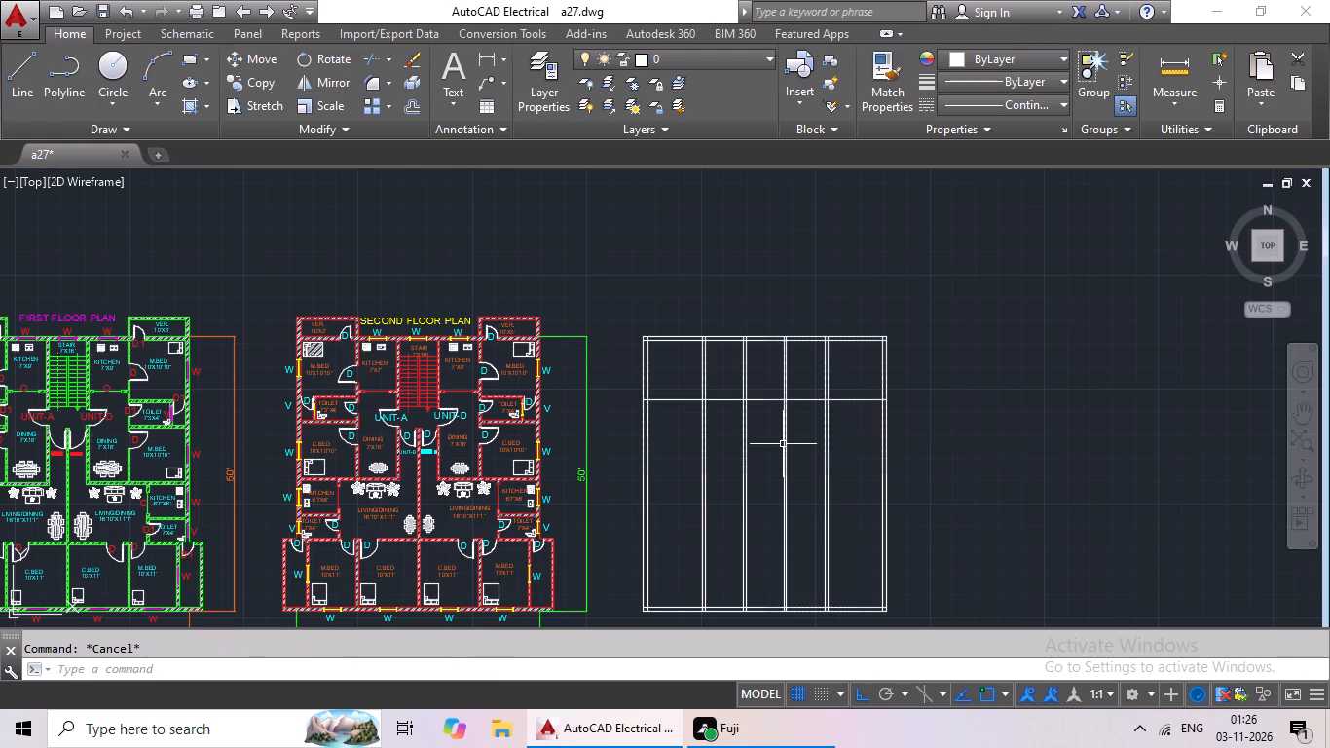
Offset the horizontal partition line 6" southward to give that wall its thickness.
{"action": "key", "text": "o"}
{"action": "key", "text": "Return"}
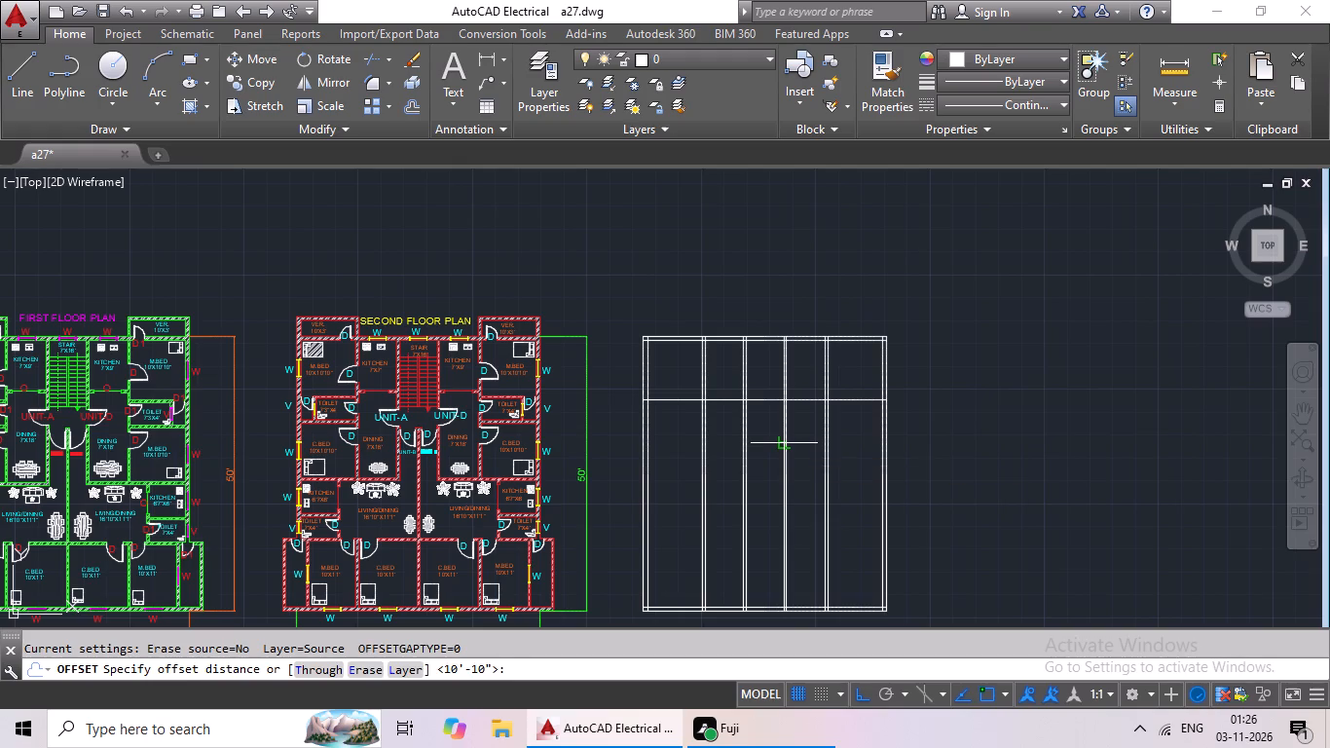
{"action": "key", "text": "6"}
{"action": "key", "text": "shift+quotedbl"}
{"action": "key", "text": "Return"}
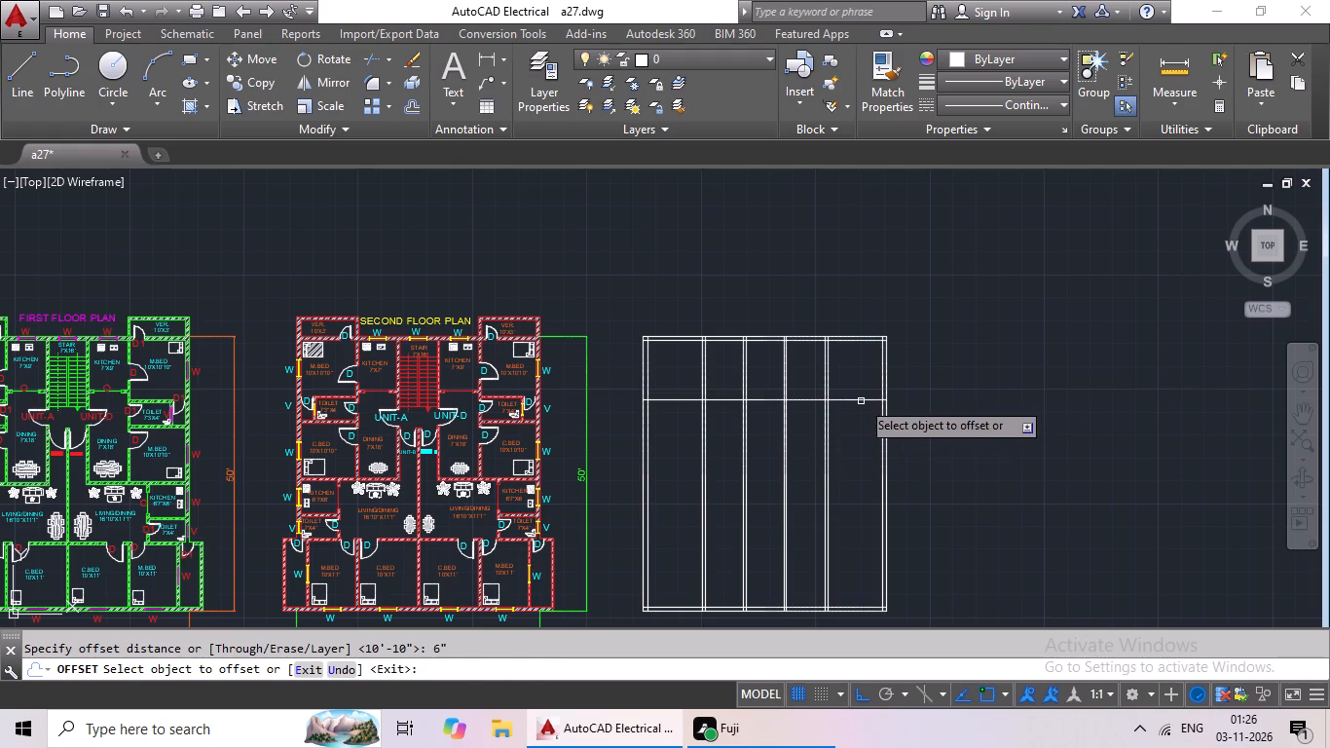
{"action": "left_click_drag", "start_coordinate": [864, 398], "coordinate": [859, 414]}
{"action": "left_click", "coordinate": [853, 450]}
{"action": "key", "text": "Escape"}
{"action": "key", "text": "Escape"}
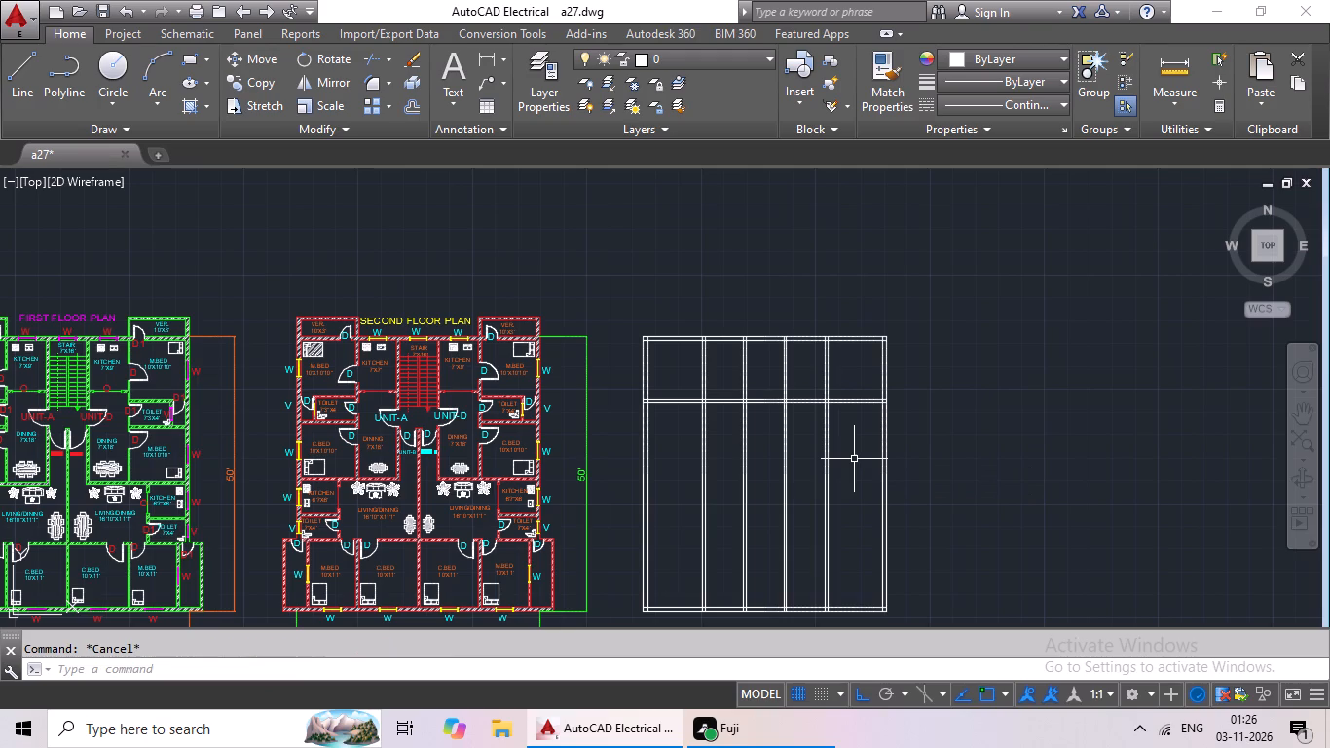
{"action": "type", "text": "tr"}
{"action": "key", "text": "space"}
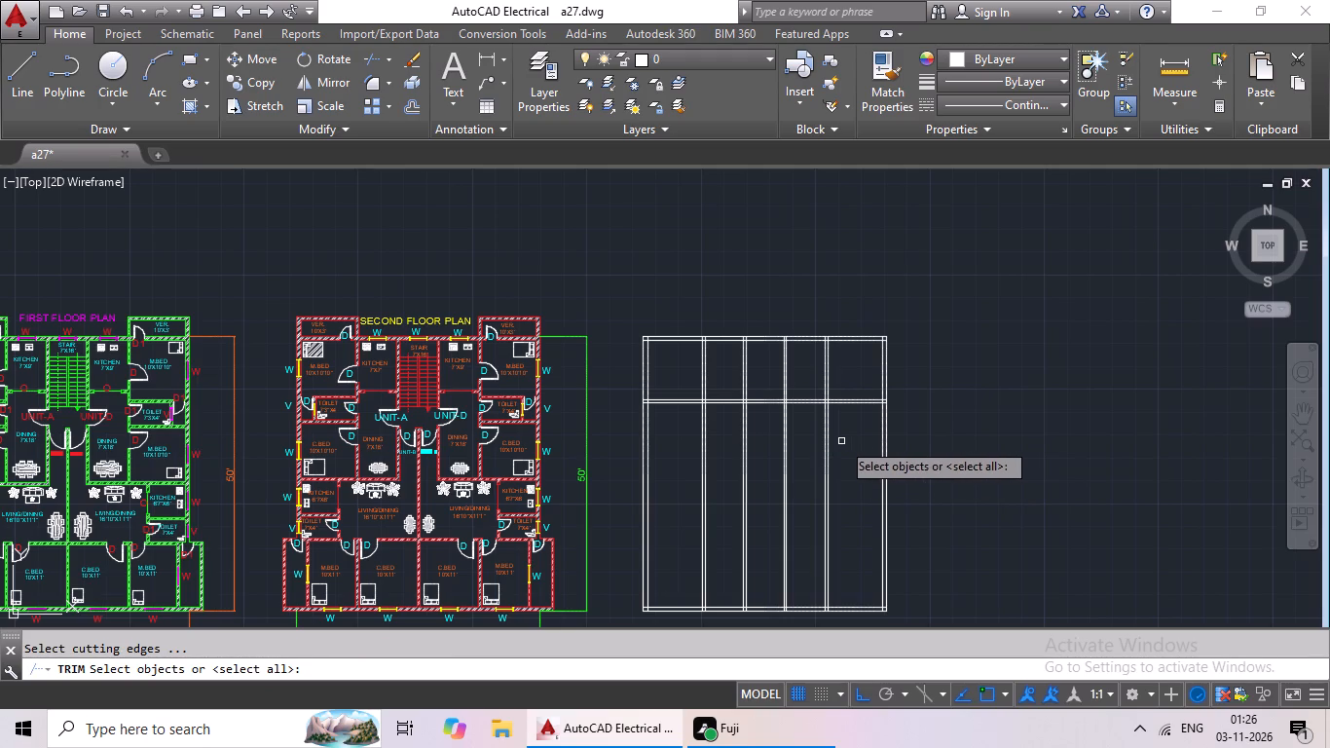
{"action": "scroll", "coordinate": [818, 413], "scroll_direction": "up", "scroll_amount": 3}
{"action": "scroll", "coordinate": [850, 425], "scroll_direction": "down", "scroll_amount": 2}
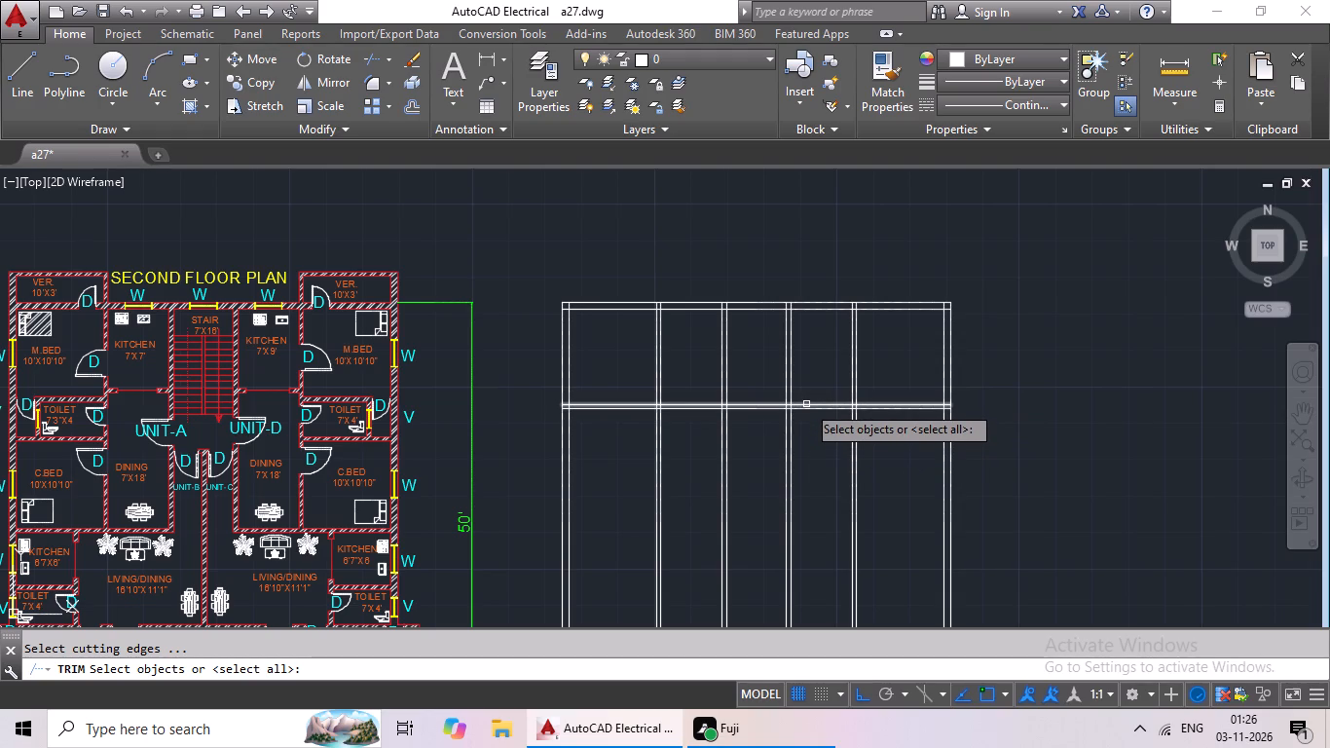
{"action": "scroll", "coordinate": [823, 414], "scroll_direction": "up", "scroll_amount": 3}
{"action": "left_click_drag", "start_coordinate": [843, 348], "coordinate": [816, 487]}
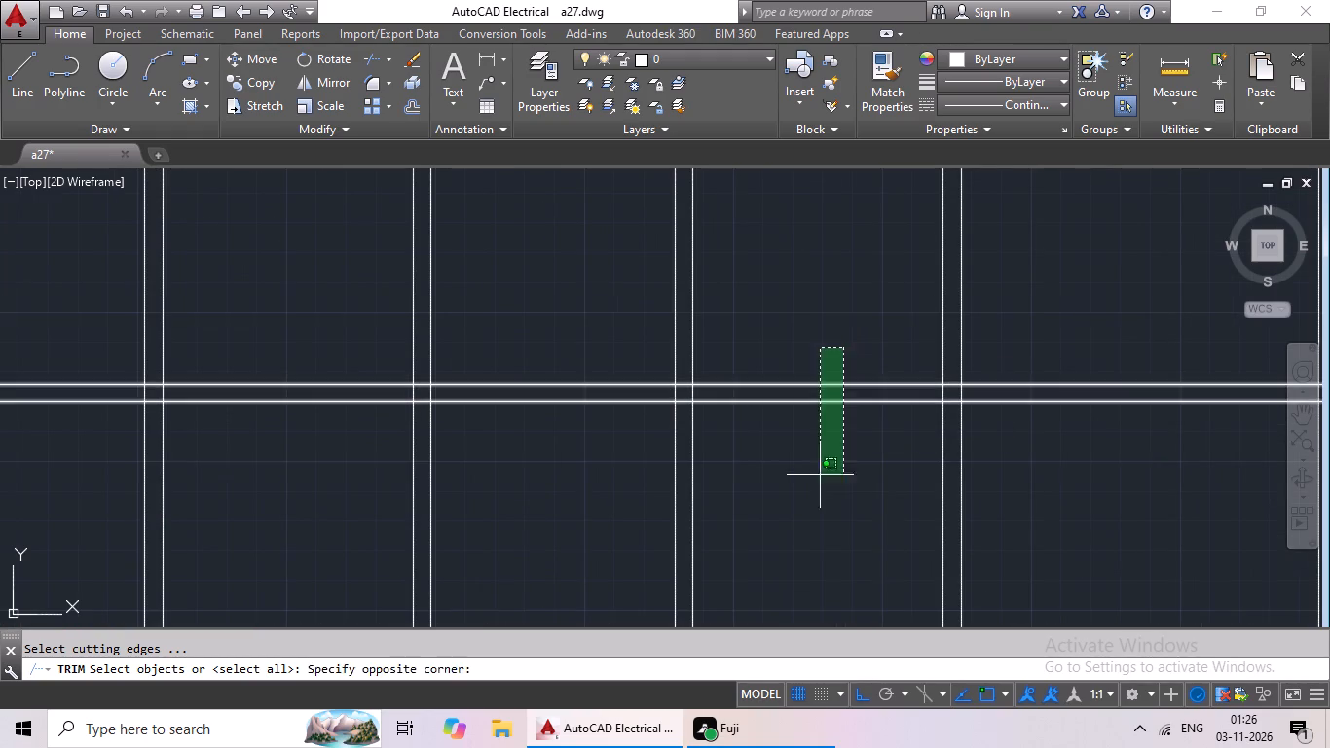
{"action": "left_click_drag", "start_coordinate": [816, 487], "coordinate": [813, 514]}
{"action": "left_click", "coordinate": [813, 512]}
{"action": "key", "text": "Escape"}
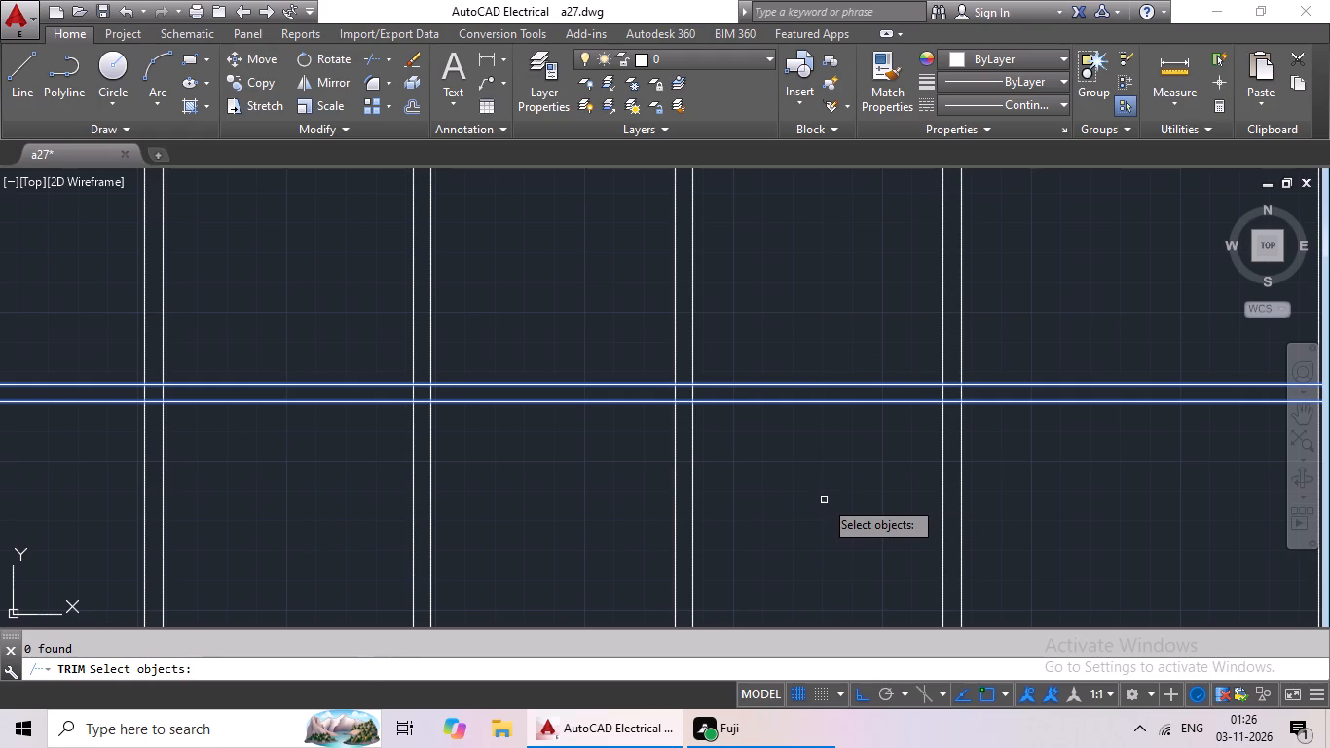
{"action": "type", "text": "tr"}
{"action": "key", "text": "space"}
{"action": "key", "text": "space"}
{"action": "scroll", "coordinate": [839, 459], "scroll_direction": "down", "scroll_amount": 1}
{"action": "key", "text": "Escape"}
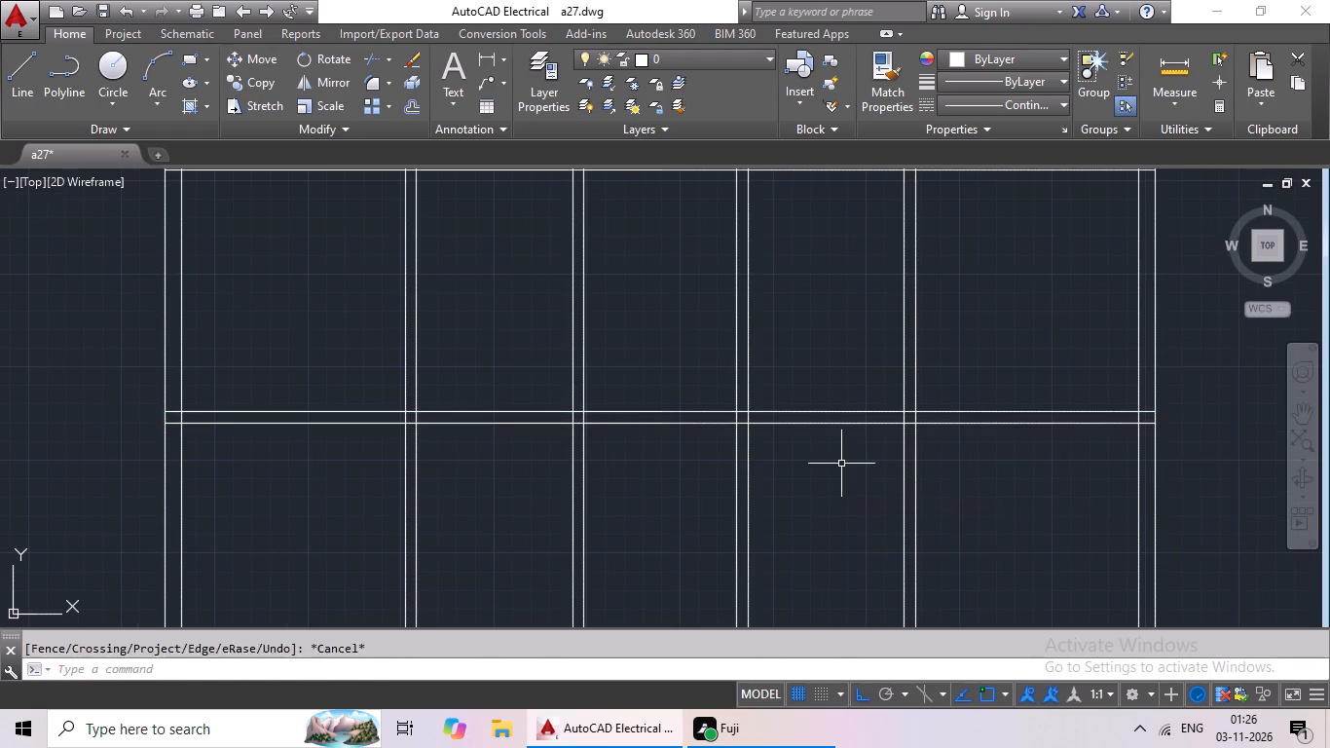
Trim the horizontal partition lines out of the three middle bays, keeping them only in the westernmost and easternmost bays.
{"action": "key", "text": "Escape"}
{"action": "key", "text": "Escape"}
{"action": "key", "text": "t"}
{"action": "key", "text": "r"}
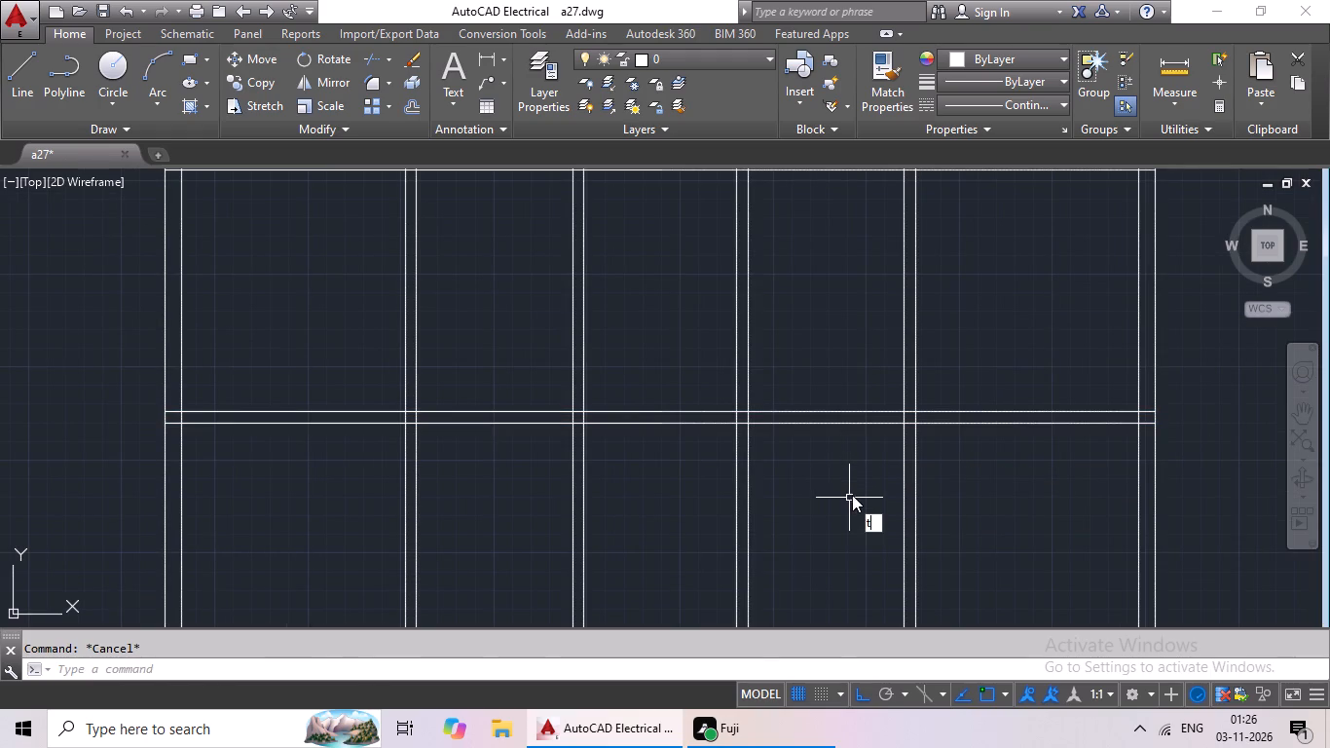
{"action": "key", "text": "space"}
{"action": "key", "text": "space"}
{"action": "left_click_drag", "start_coordinate": [846, 378], "coordinate": [801, 553]}
{"action": "left_click_drag", "start_coordinate": [803, 548], "coordinate": [829, 534]}
{"action": "scroll", "coordinate": [865, 507], "scroll_direction": "down", "scroll_amount": 3}
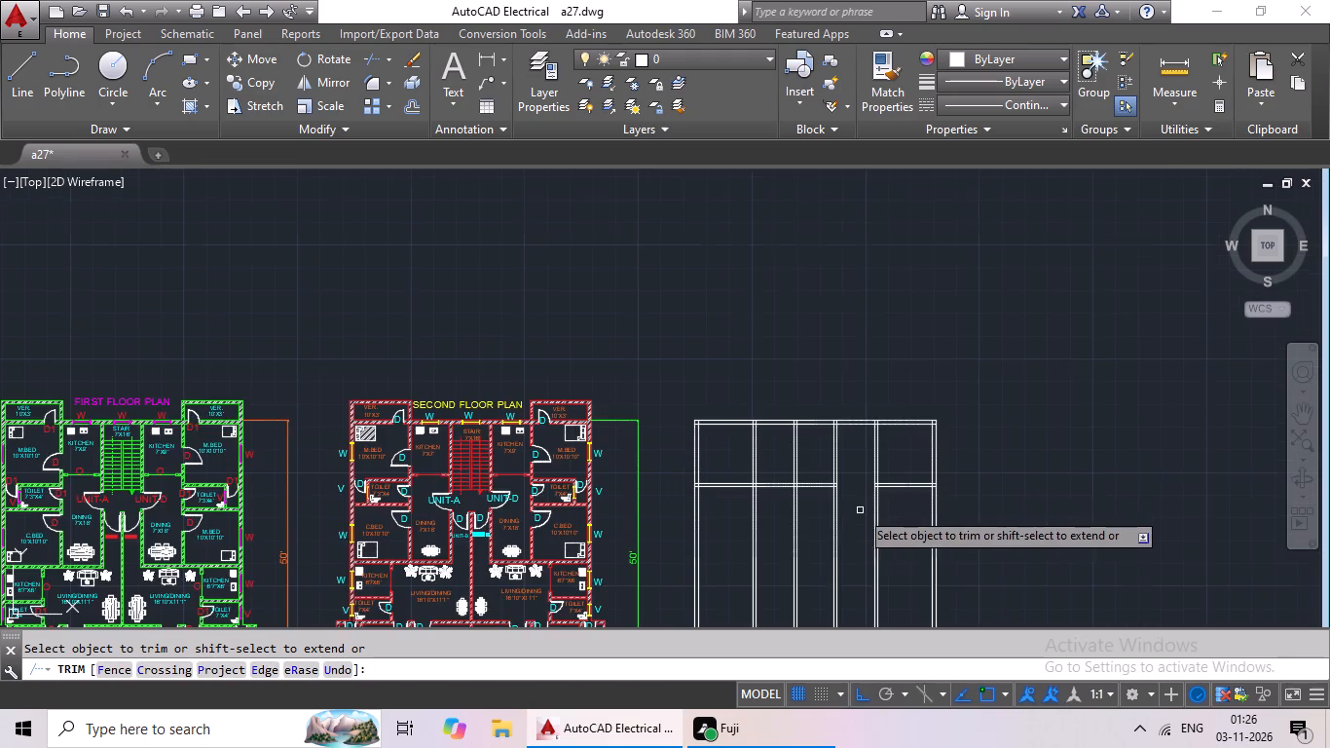
{"action": "scroll", "coordinate": [811, 484], "scroll_direction": "up", "scroll_amount": 3}
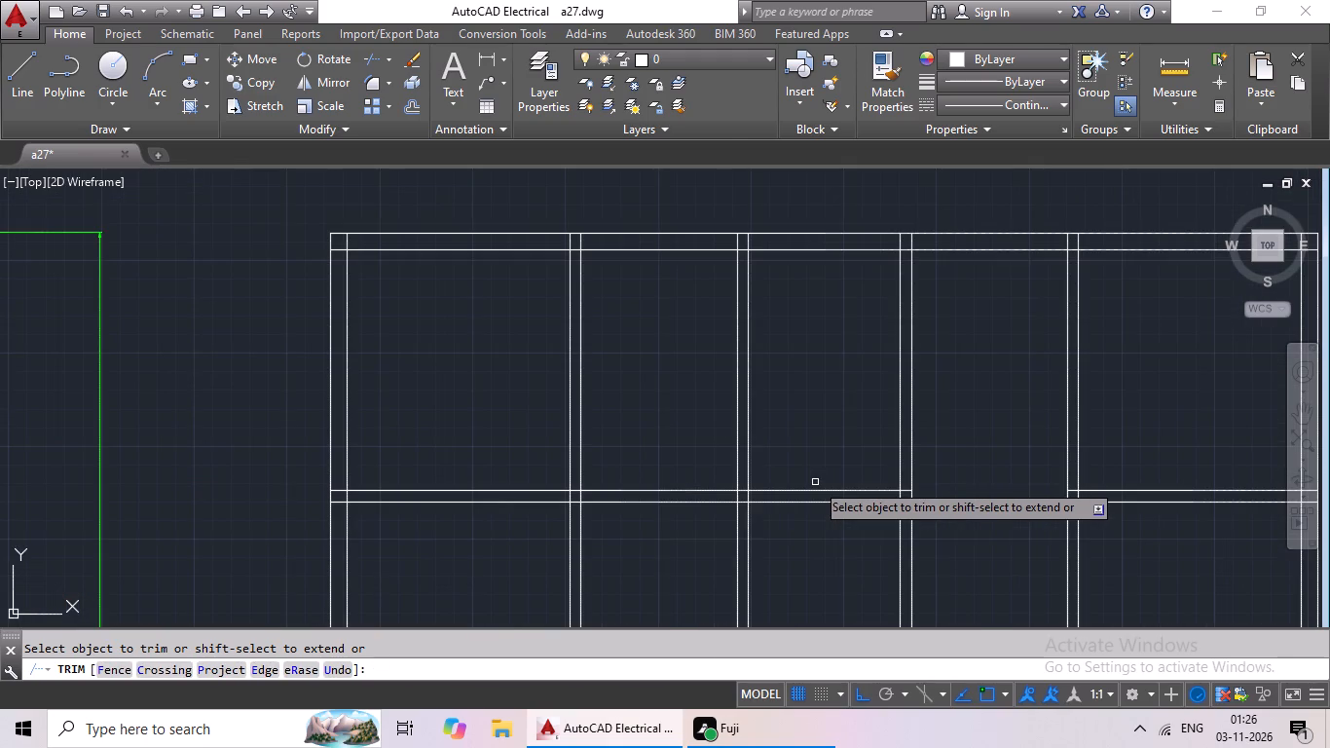
{"action": "scroll", "coordinate": [815, 482], "scroll_direction": "down", "scroll_amount": 2}
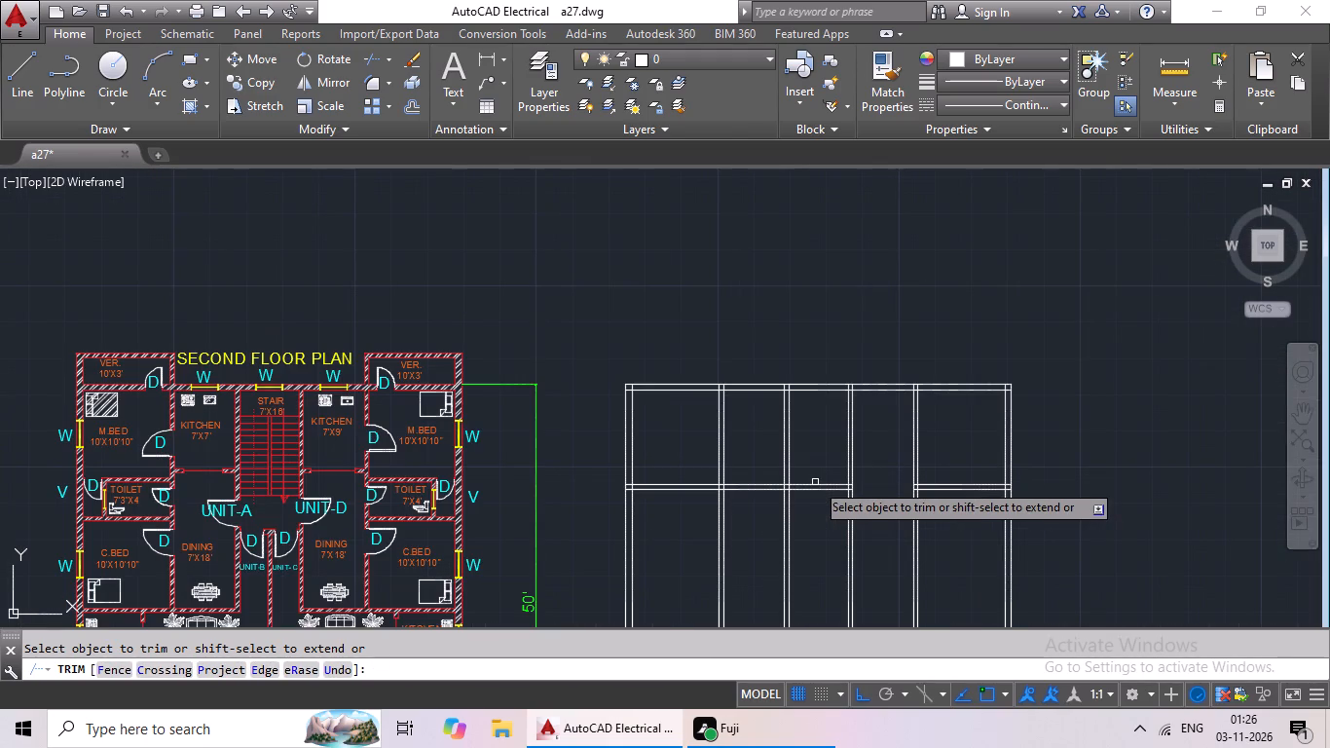
{"action": "scroll", "coordinate": [817, 495], "scroll_direction": "up", "scroll_amount": 2}
{"action": "left_click_drag", "start_coordinate": [834, 422], "coordinate": [806, 529]}
{"action": "left_click", "coordinate": [809, 516]}
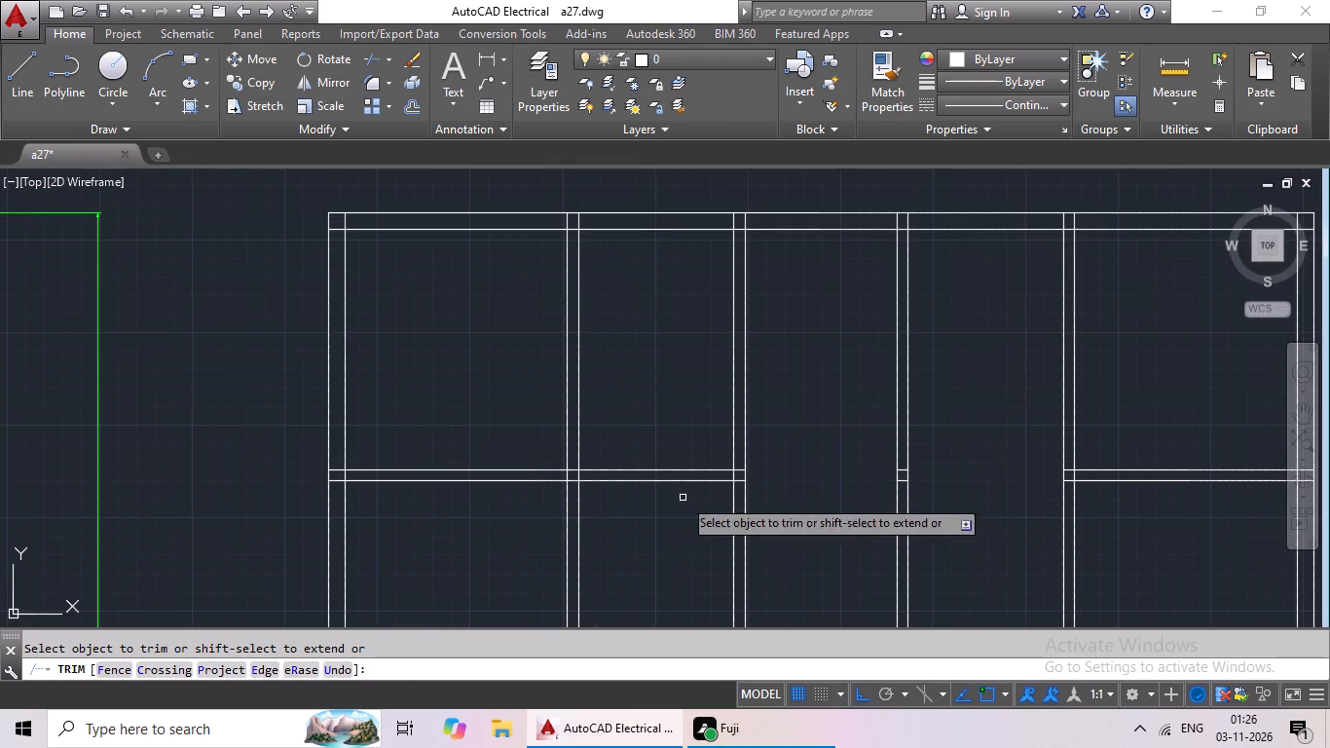
{"action": "left_click_drag", "start_coordinate": [662, 411], "coordinate": [621, 538]}
{"action": "left_click", "coordinate": [613, 518]}
{"action": "scroll", "coordinate": [619, 498], "scroll_direction": "down", "scroll_amount": 2}
{"action": "middle_click_drag", "start_coordinate": [620, 497], "coordinate": [709, 482]}
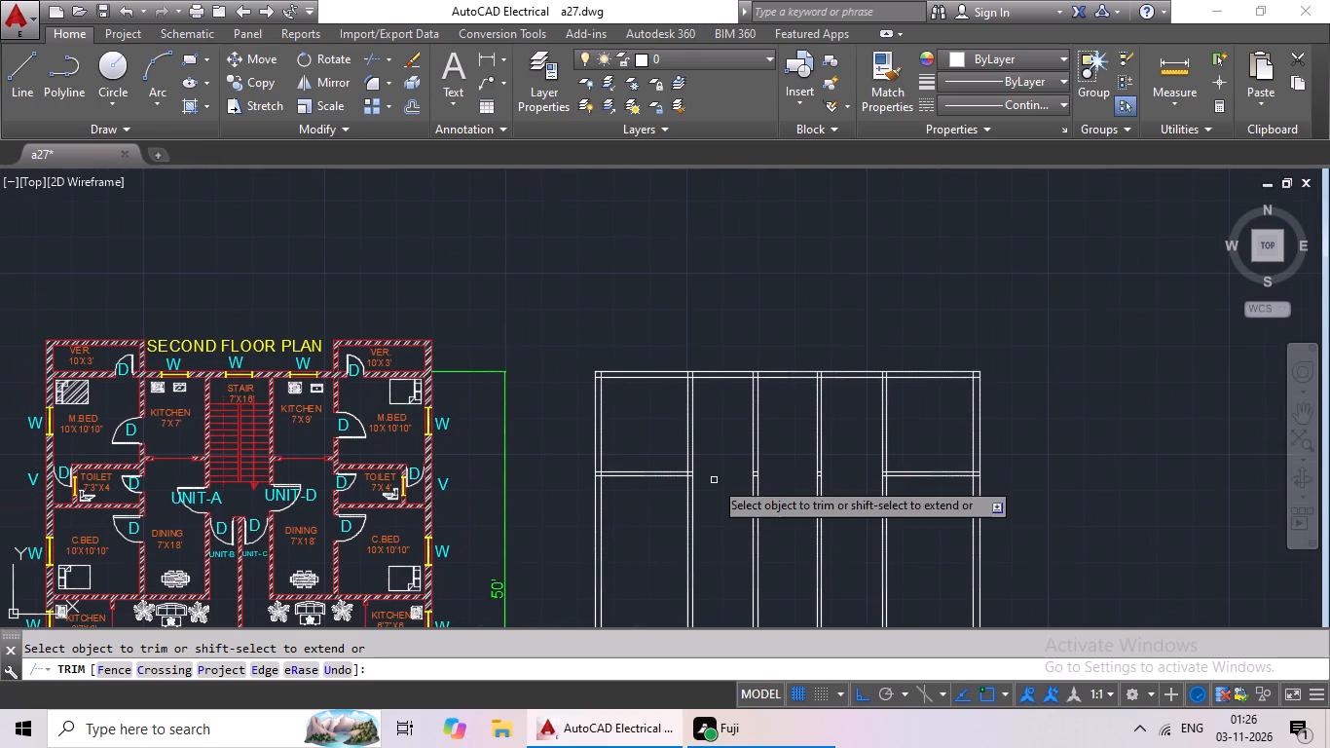
{"action": "key", "text": "Escape"}
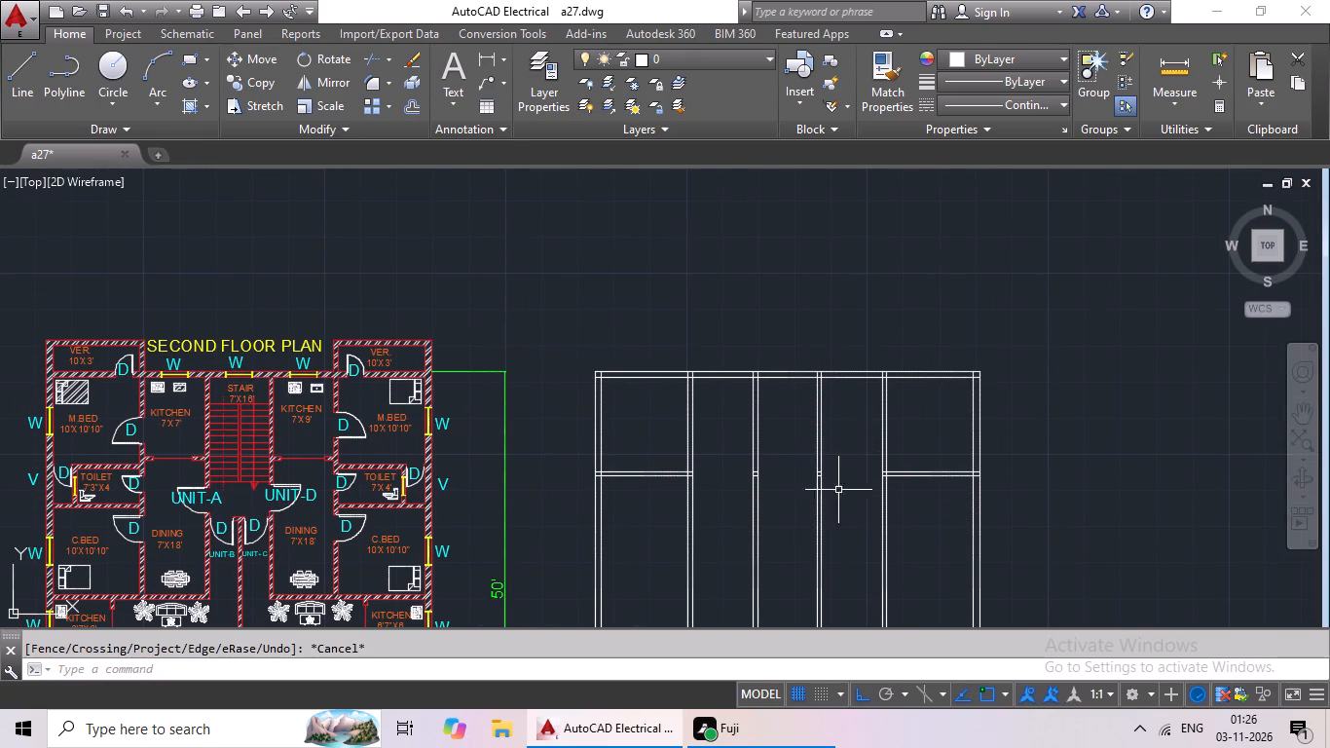
Erase the leftover short horizontal segments inside the two middle vertical partitions.
{"action": "scroll", "coordinate": [744, 472], "scroll_direction": "up", "scroll_amount": 5}
{"action": "scroll", "coordinate": [885, 534], "scroll_direction": "up", "scroll_amount": 1}
{"action": "middle_click_drag", "start_coordinate": [868, 527], "coordinate": [750, 499]}
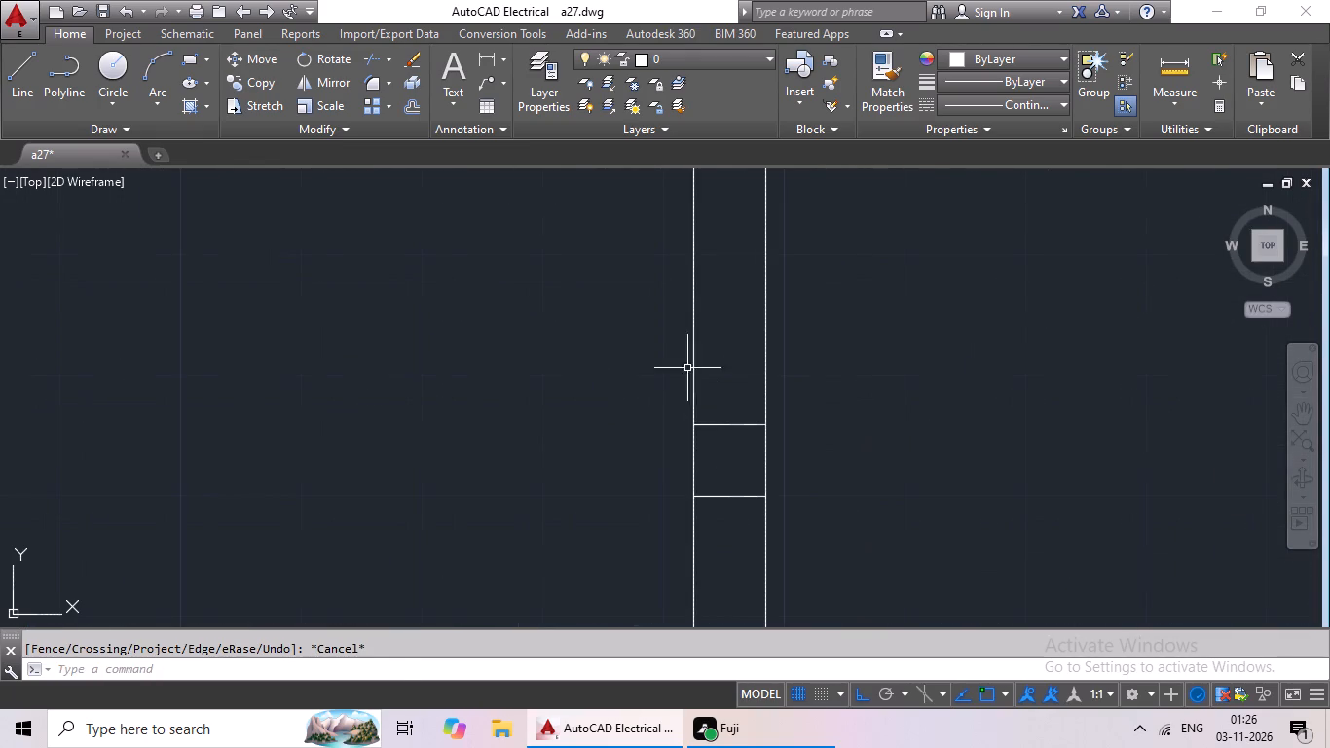
{"action": "left_click_drag", "start_coordinate": [728, 377], "coordinate": [736, 541]}
{"action": "left_click", "coordinate": [736, 541]}
{"action": "left_click_drag", "start_coordinate": [728, 381], "coordinate": [732, 528]}
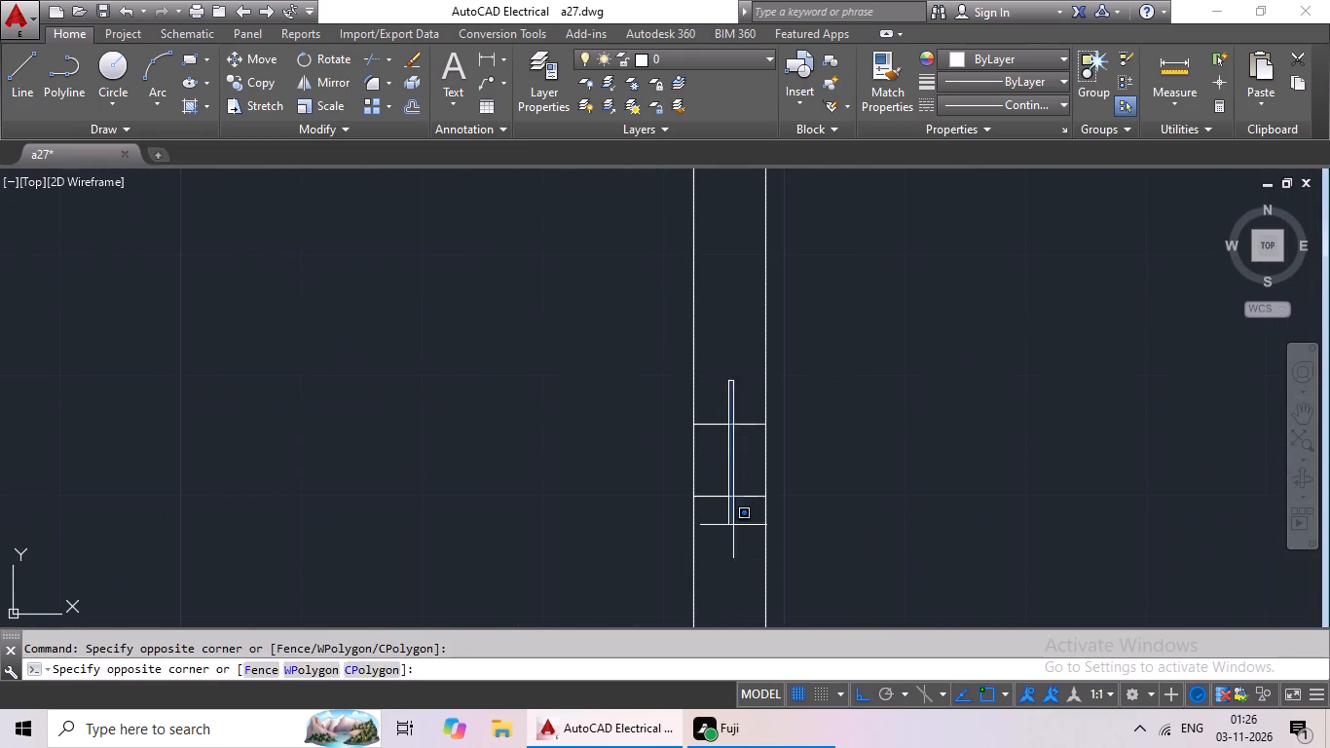
{"action": "left_click_drag", "start_coordinate": [732, 528], "coordinate": [723, 549]}
{"action": "left_click", "coordinate": [723, 549]}
{"action": "key", "text": "Delete"}
{"action": "scroll", "coordinate": [875, 557], "scroll_direction": "down", "scroll_amount": 3}
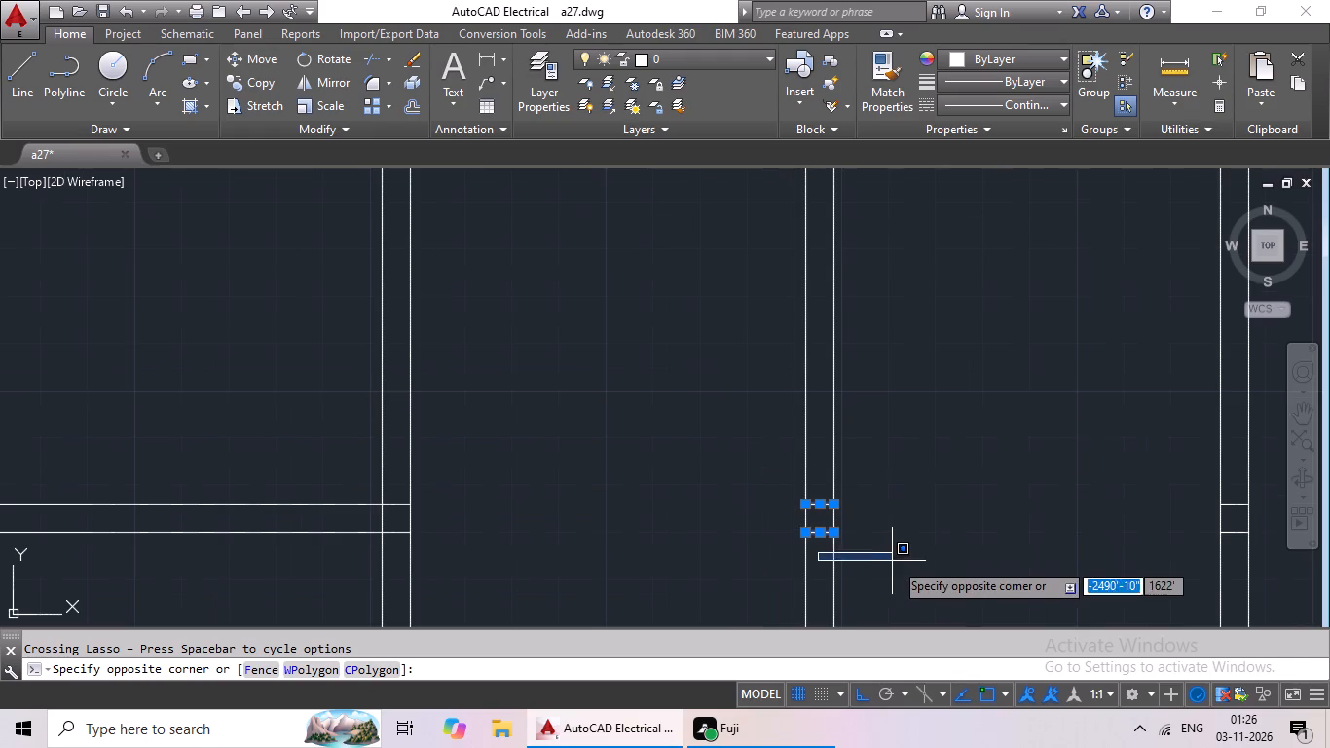
{"action": "left_click", "coordinate": [877, 545]}
{"action": "middle_click_drag", "start_coordinate": [949, 538], "coordinate": [591, 499]}
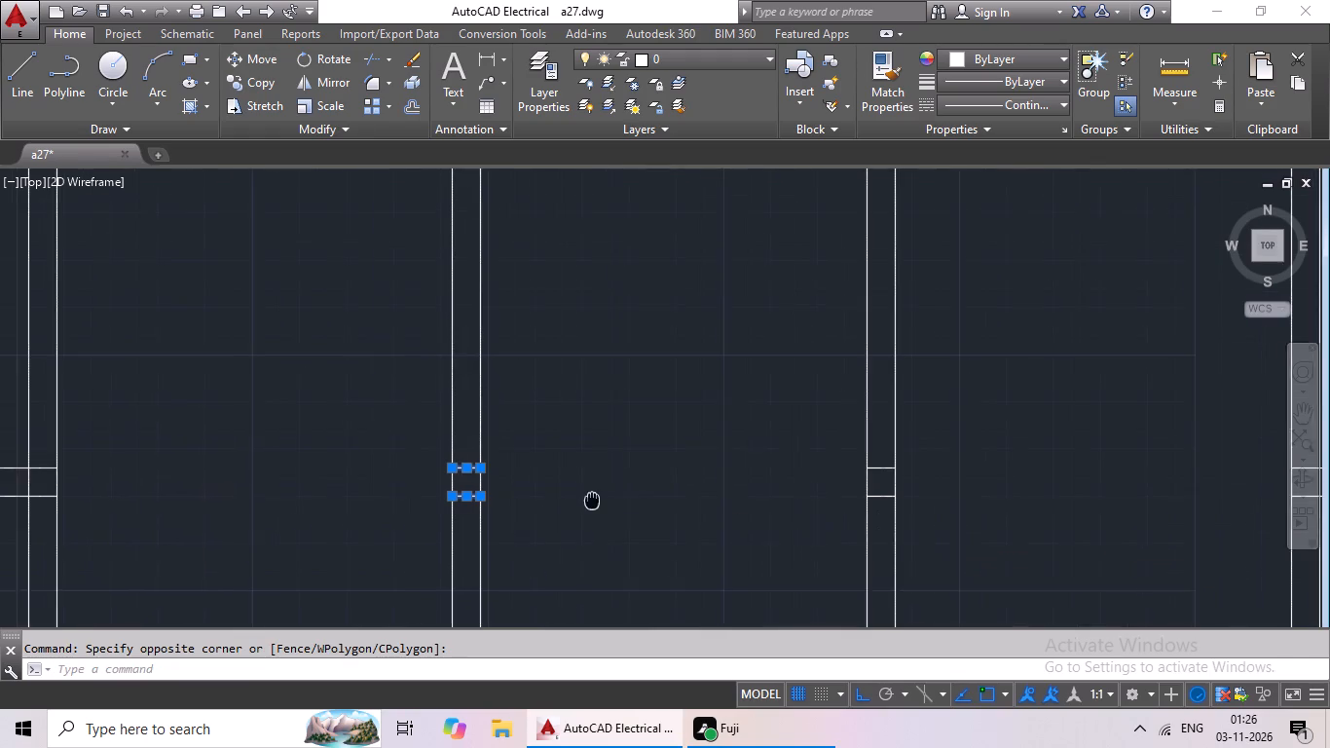
{"action": "scroll", "coordinate": [931, 510], "scroll_direction": "up", "scroll_amount": 1}
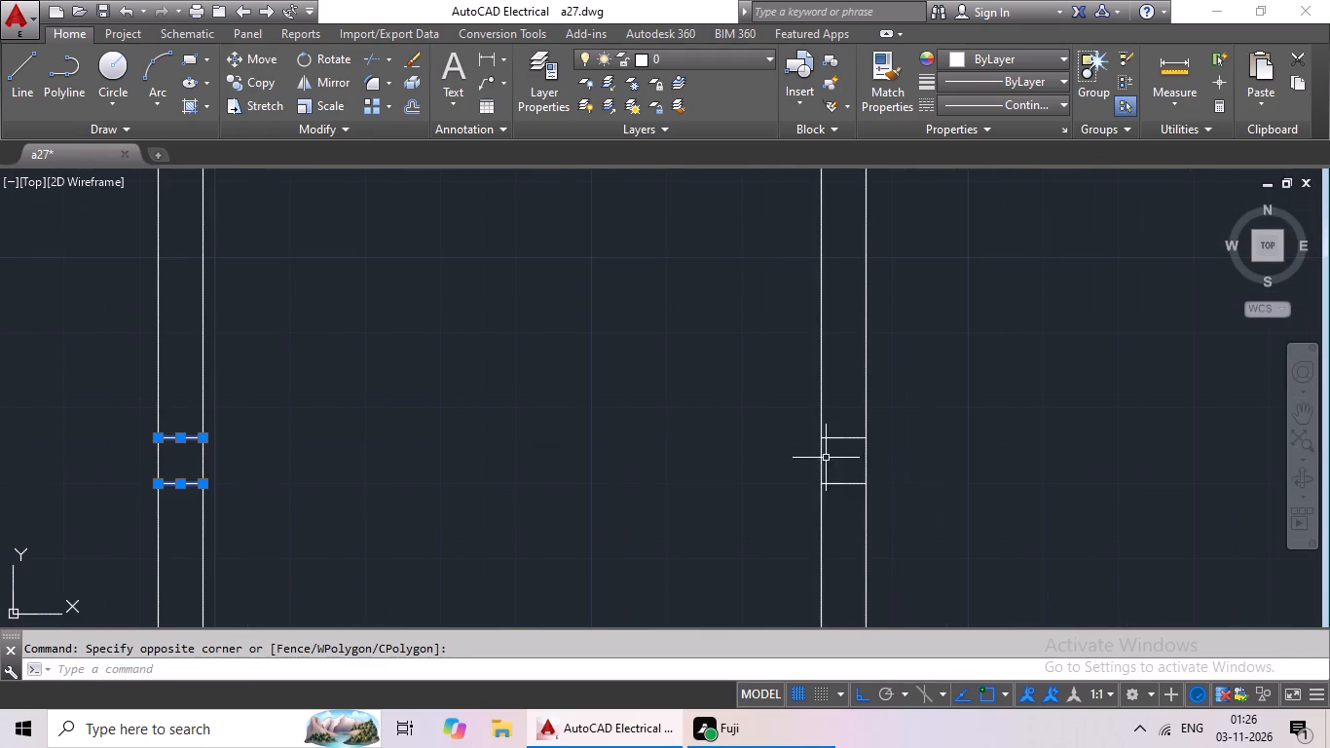
{"action": "scroll", "coordinate": [840, 450], "scroll_direction": "up", "scroll_amount": 2}
{"action": "left_click_drag", "start_coordinate": [853, 392], "coordinate": [822, 619]}
{"action": "key", "text": "Delete"}
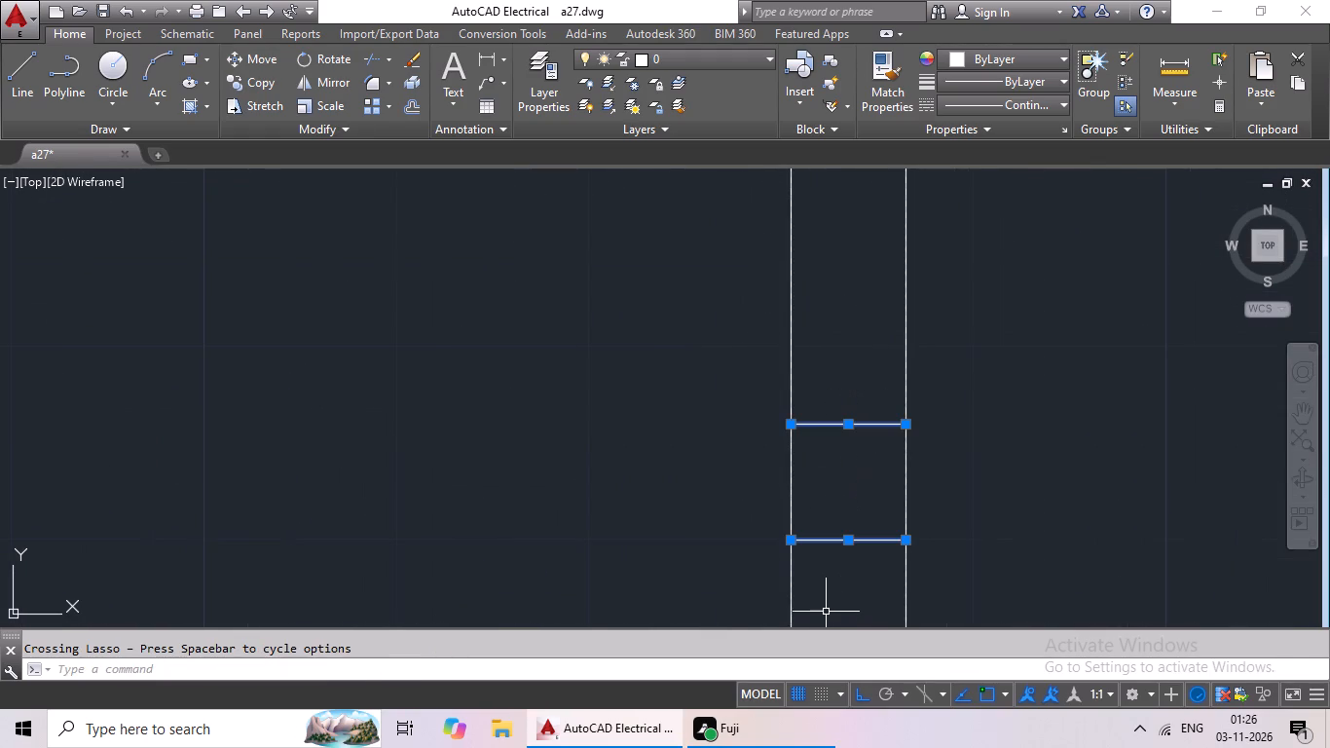
Offset the inner line of the north outer wall 9' southward for a second horizontal partition.
{"action": "scroll", "coordinate": [901, 579], "scroll_direction": "down", "scroll_amount": 7}
{"action": "middle_click_drag", "start_coordinate": [941, 569], "coordinate": [925, 499]}
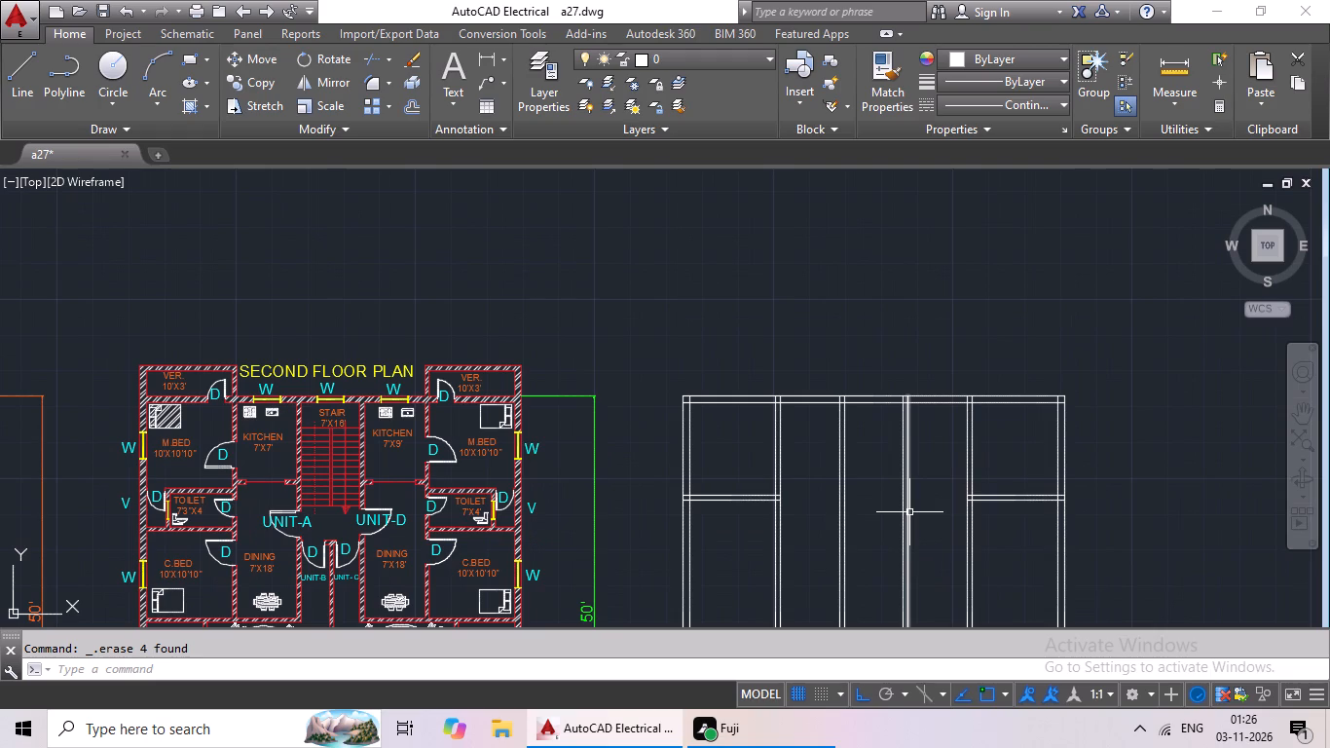
{"action": "key", "text": "o"}
{"action": "key", "text": "Return"}
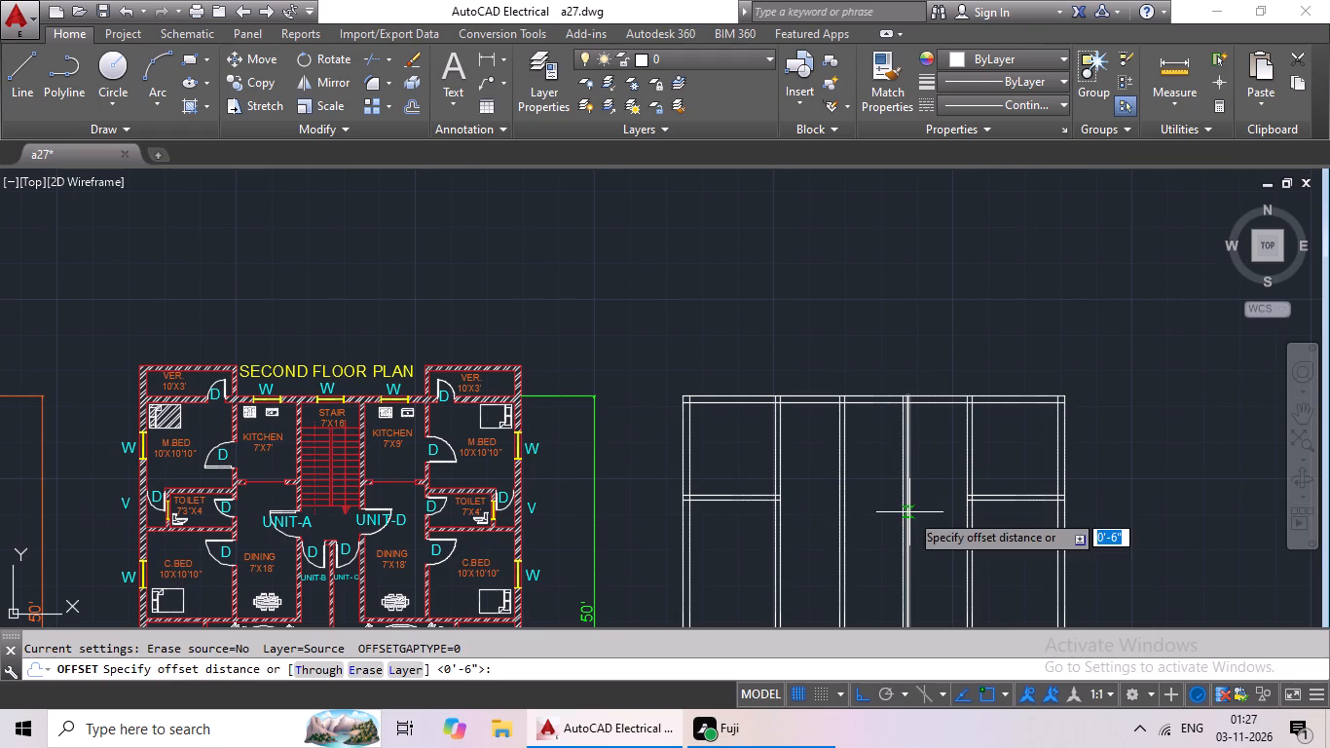
{"action": "key", "text": "9"}
{"action": "key", "text": "apostrophe"}
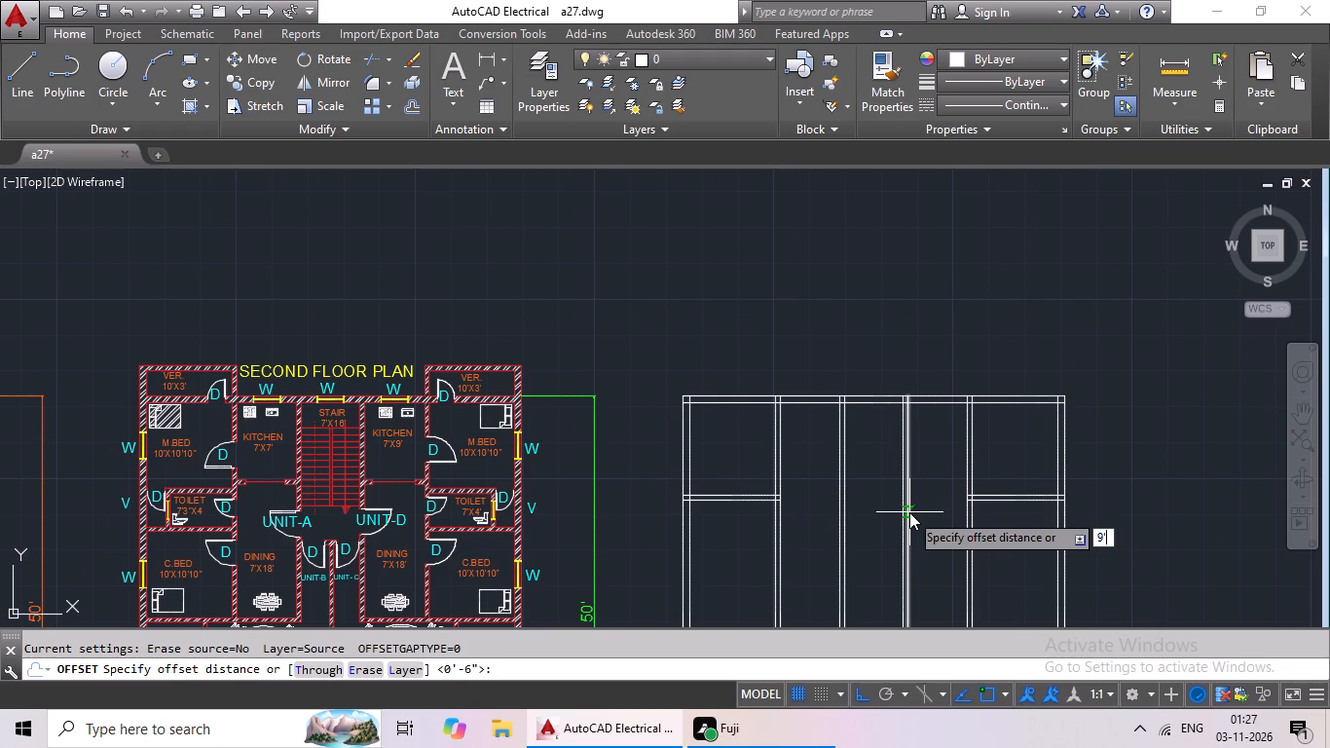
{"action": "key", "text": "Return"}
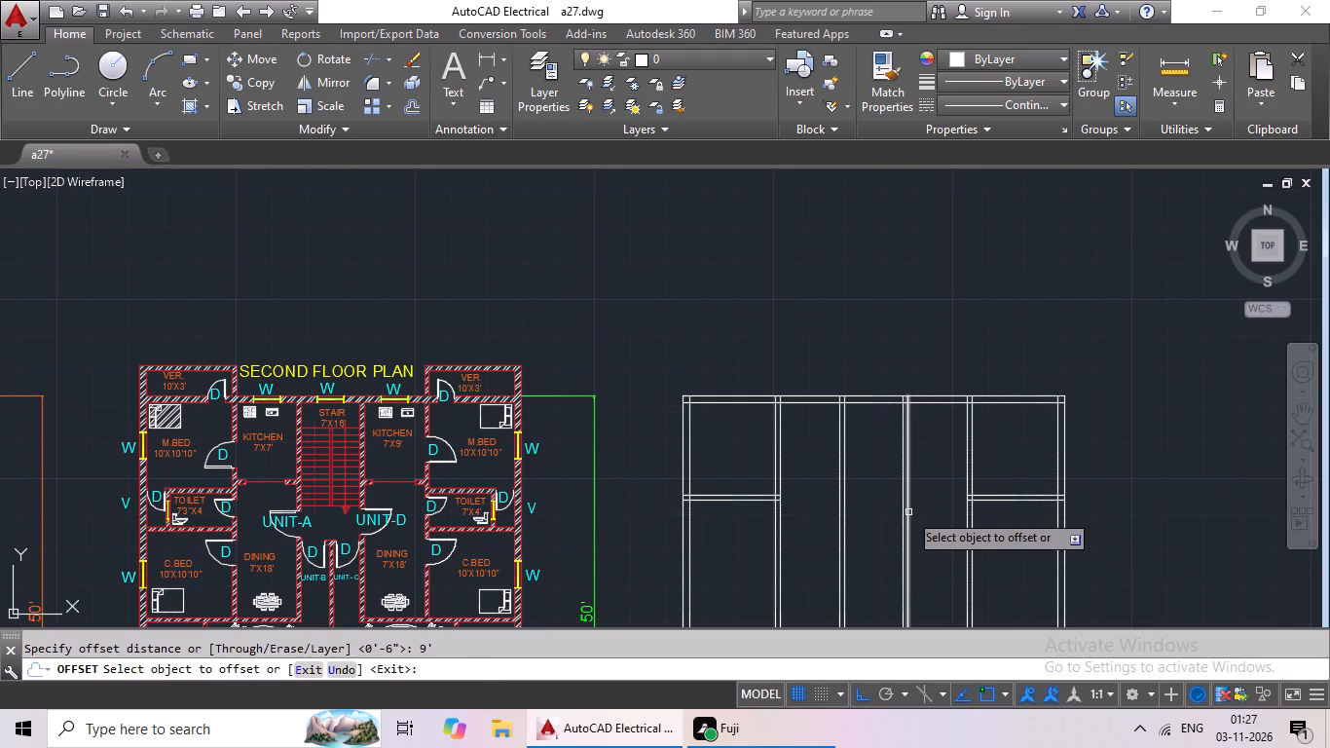
{"action": "left_click_drag", "start_coordinate": [937, 404], "coordinate": [931, 431]}
{"action": "left_click", "coordinate": [927, 451]}
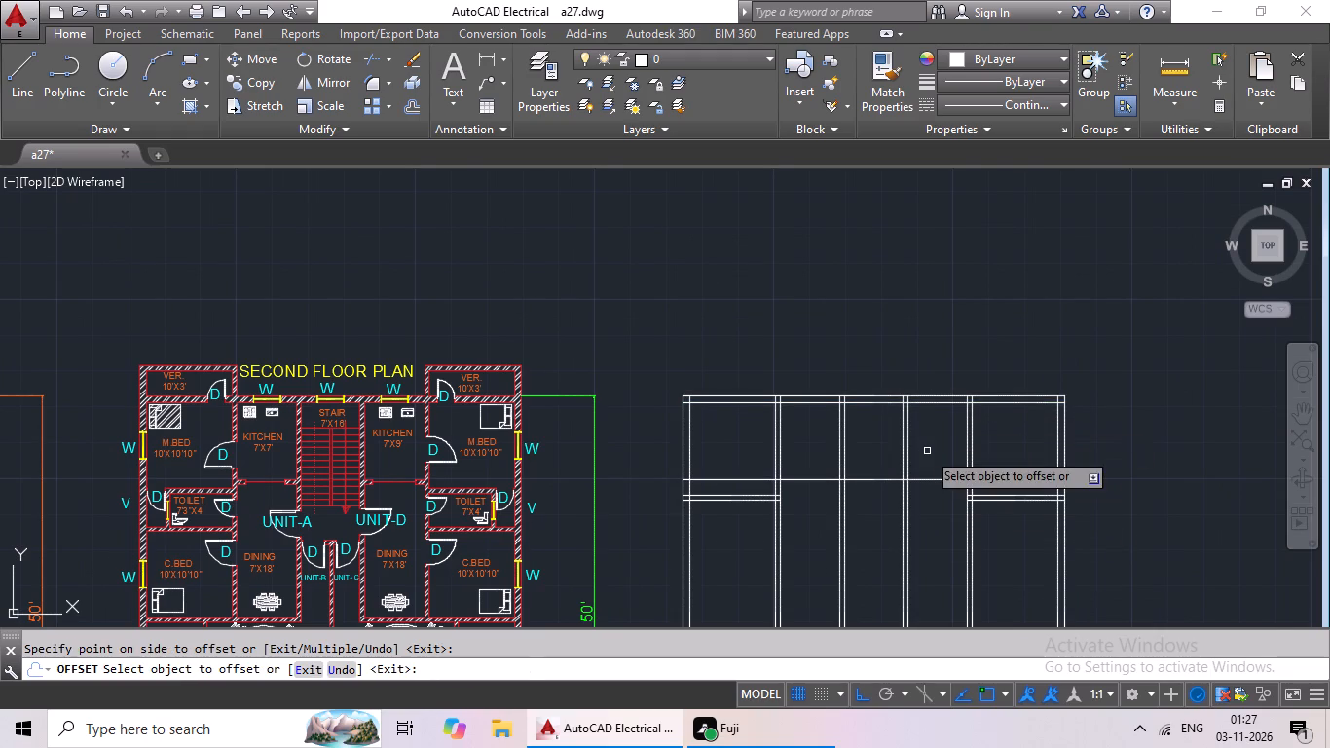
{"action": "left_click_drag", "start_coordinate": [813, 522], "coordinate": [829, 502]}
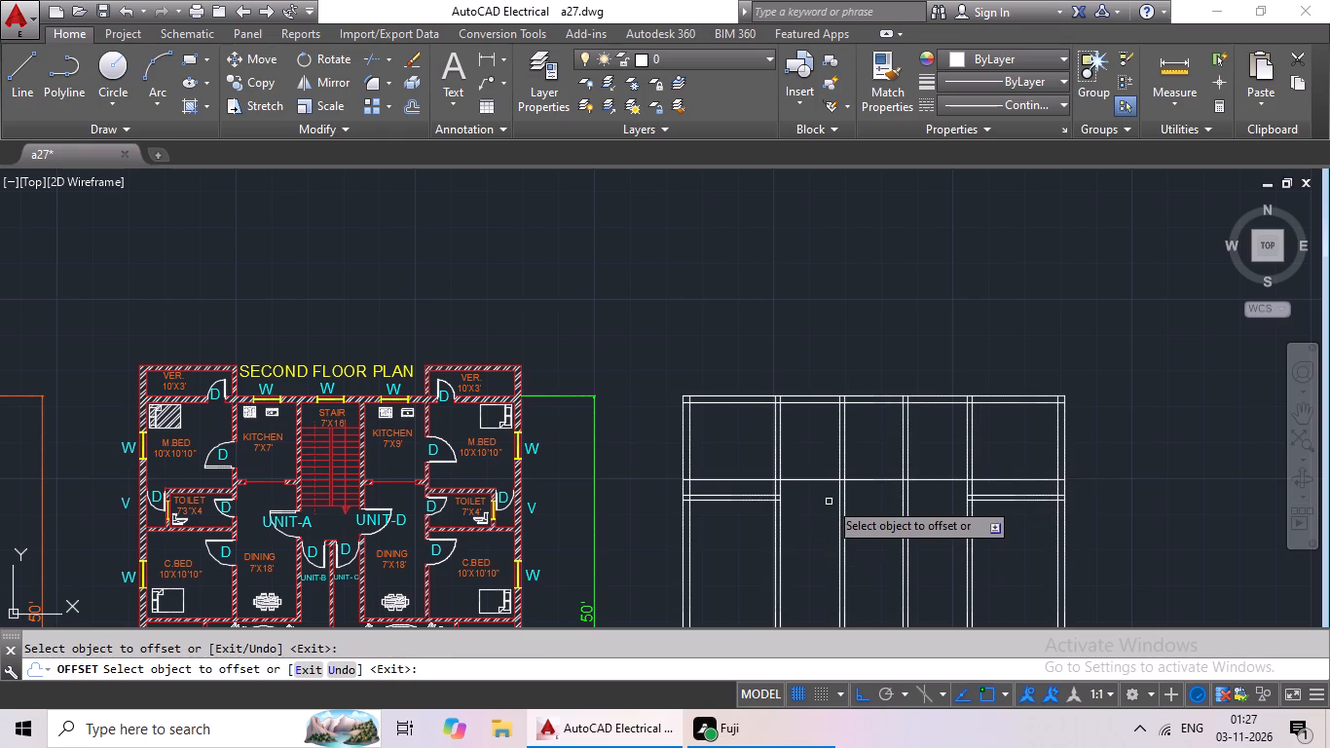
{"action": "scroll", "coordinate": [823, 494], "scroll_direction": "up", "scroll_amount": 1}
{"action": "key", "text": "Escape"}
{"action": "key", "text": "Escape"}
Offset the new horizontal partition line 6" southward to give that wall its thickness.
{"action": "key", "text": "o"}
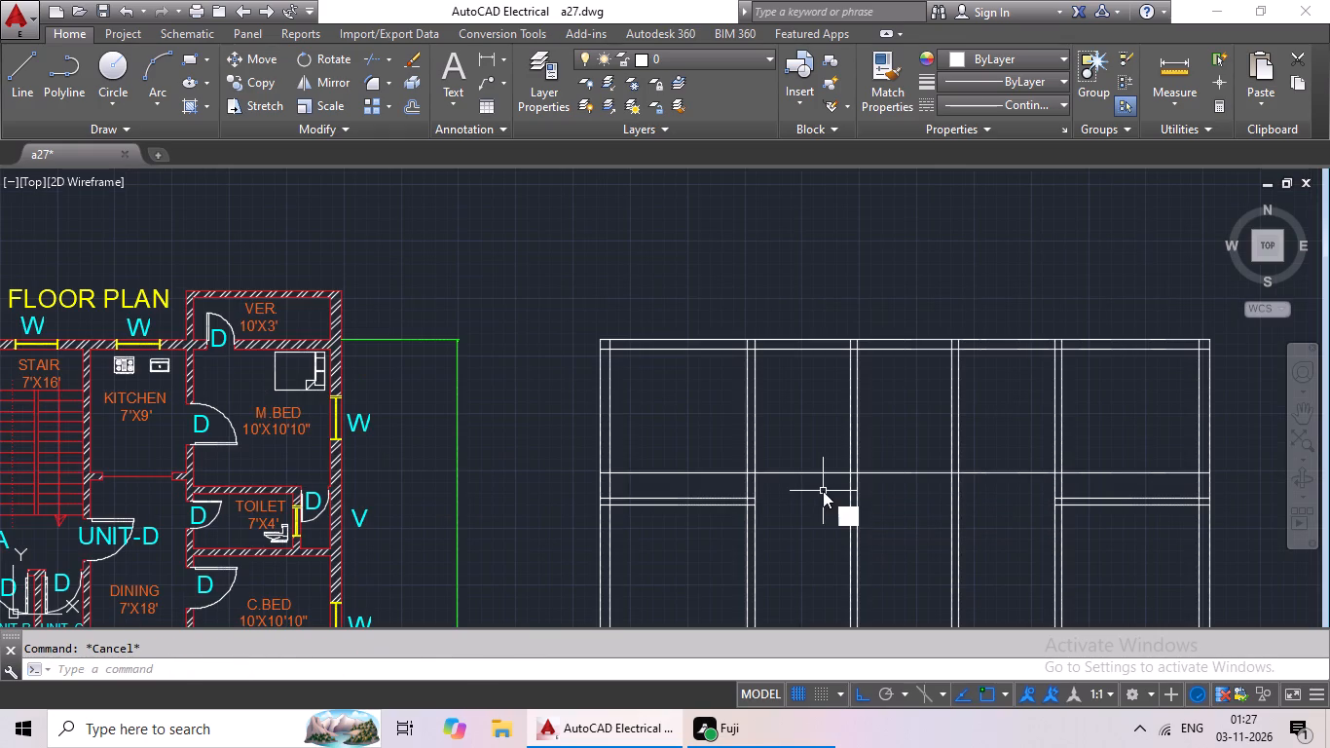
{"action": "key", "text": "Return"}
{"action": "key", "text": "6"}
{"action": "key", "text": "shift+quotedbl"}
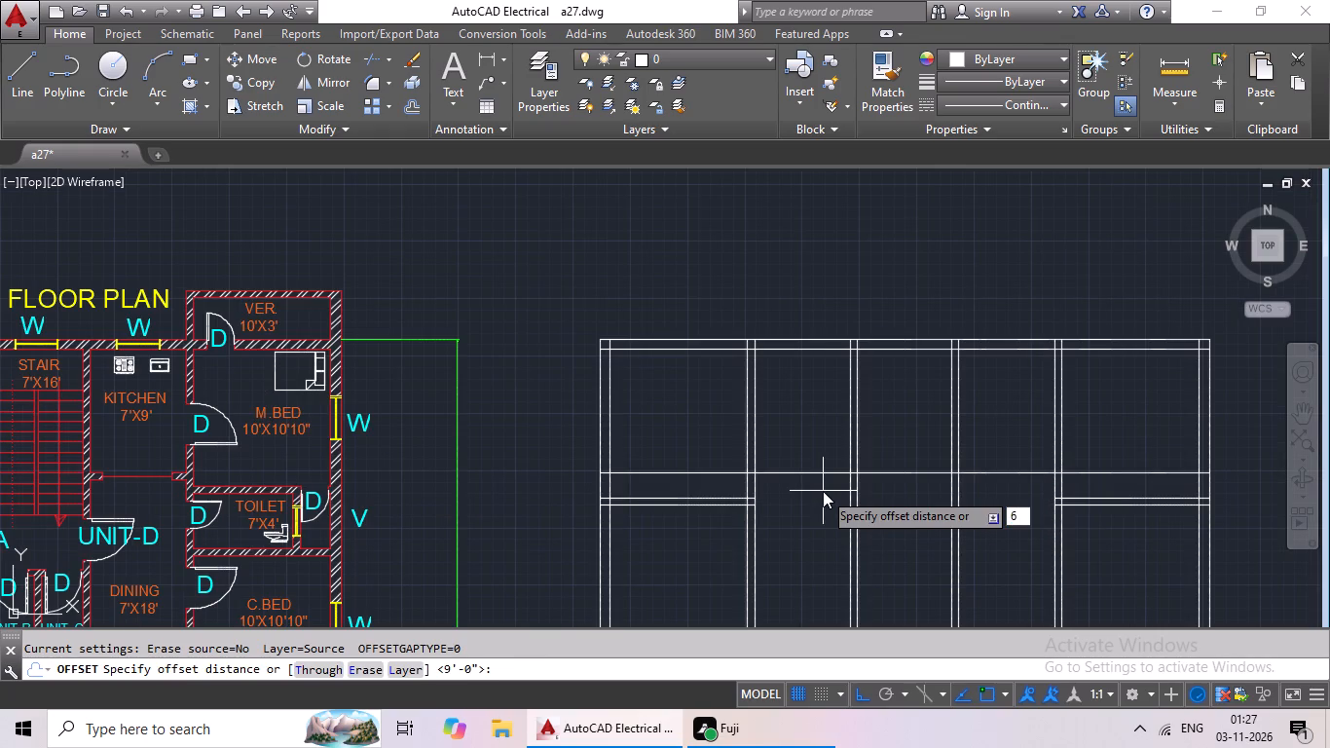
{"action": "key", "text": "Return"}
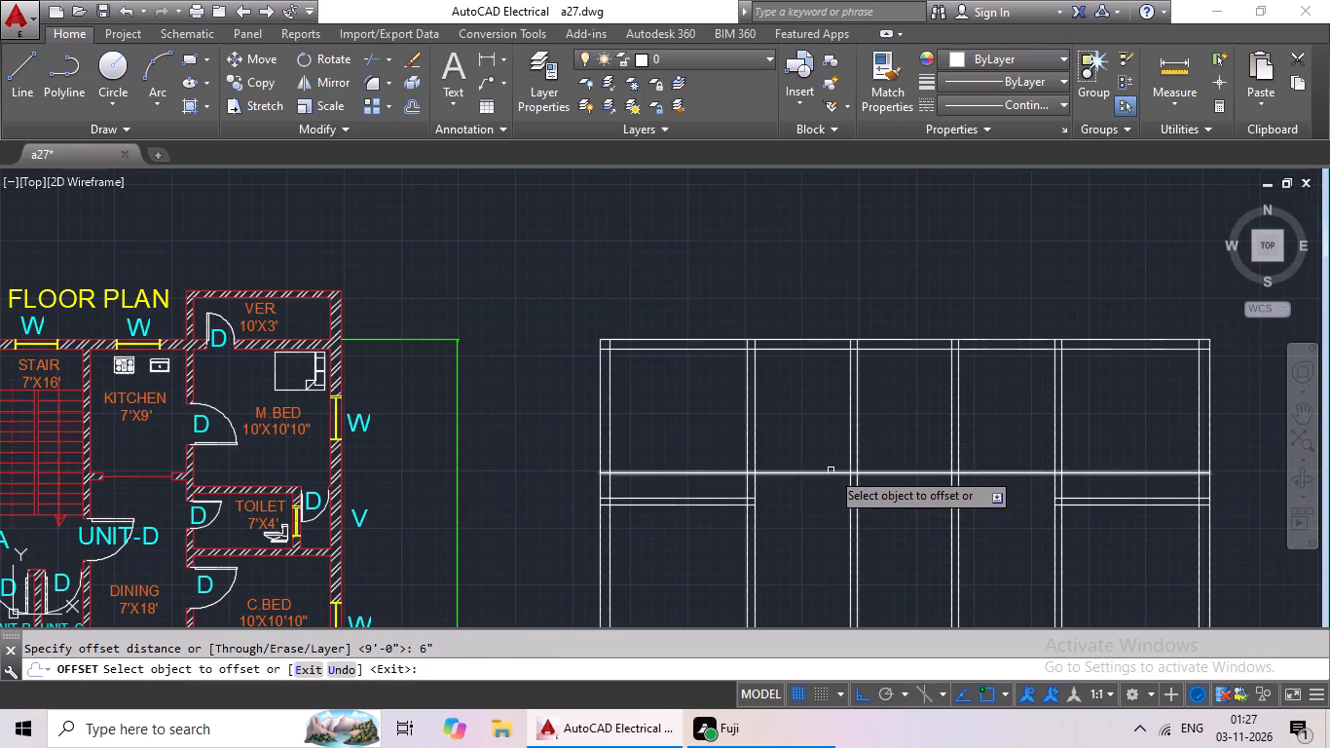
{"action": "left_click_drag", "start_coordinate": [826, 473], "coordinate": [815, 504]}
{"action": "left_click", "coordinate": [815, 504]}
{"action": "key", "text": "Escape"}
{"action": "key", "text": "Escape"}
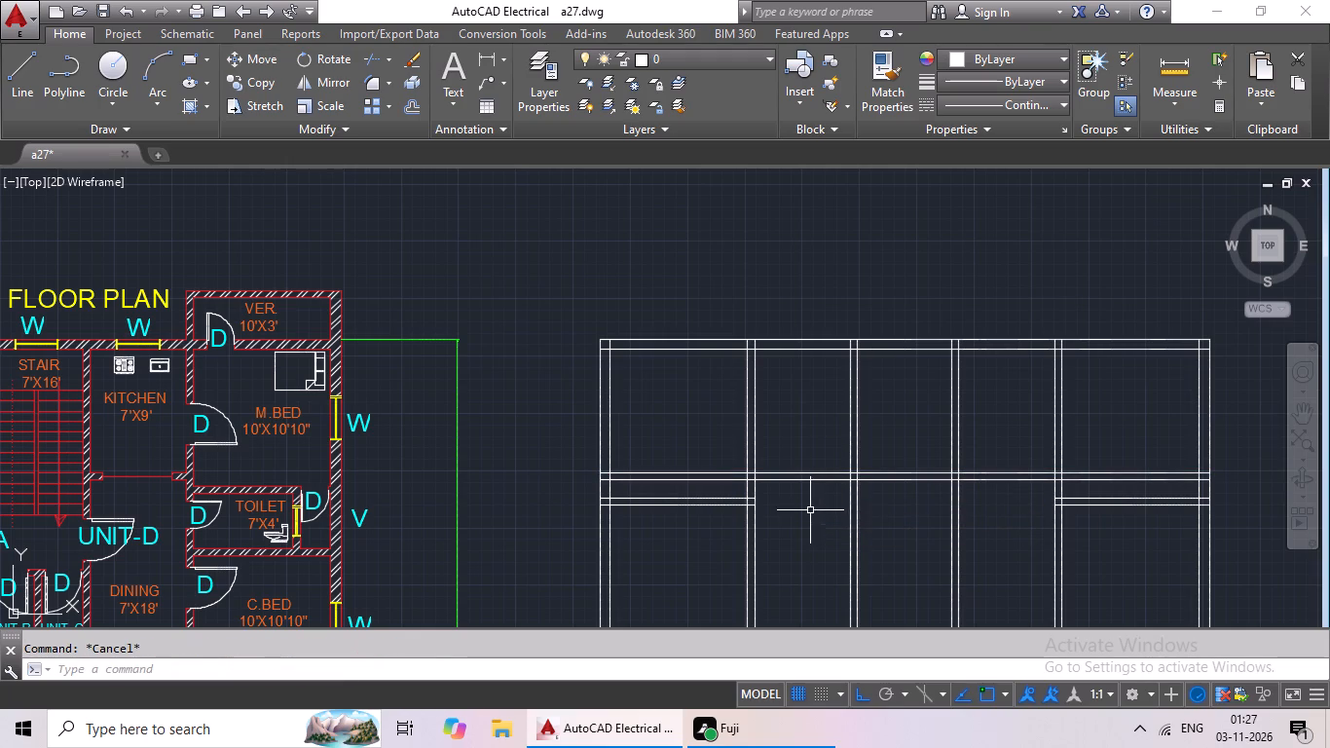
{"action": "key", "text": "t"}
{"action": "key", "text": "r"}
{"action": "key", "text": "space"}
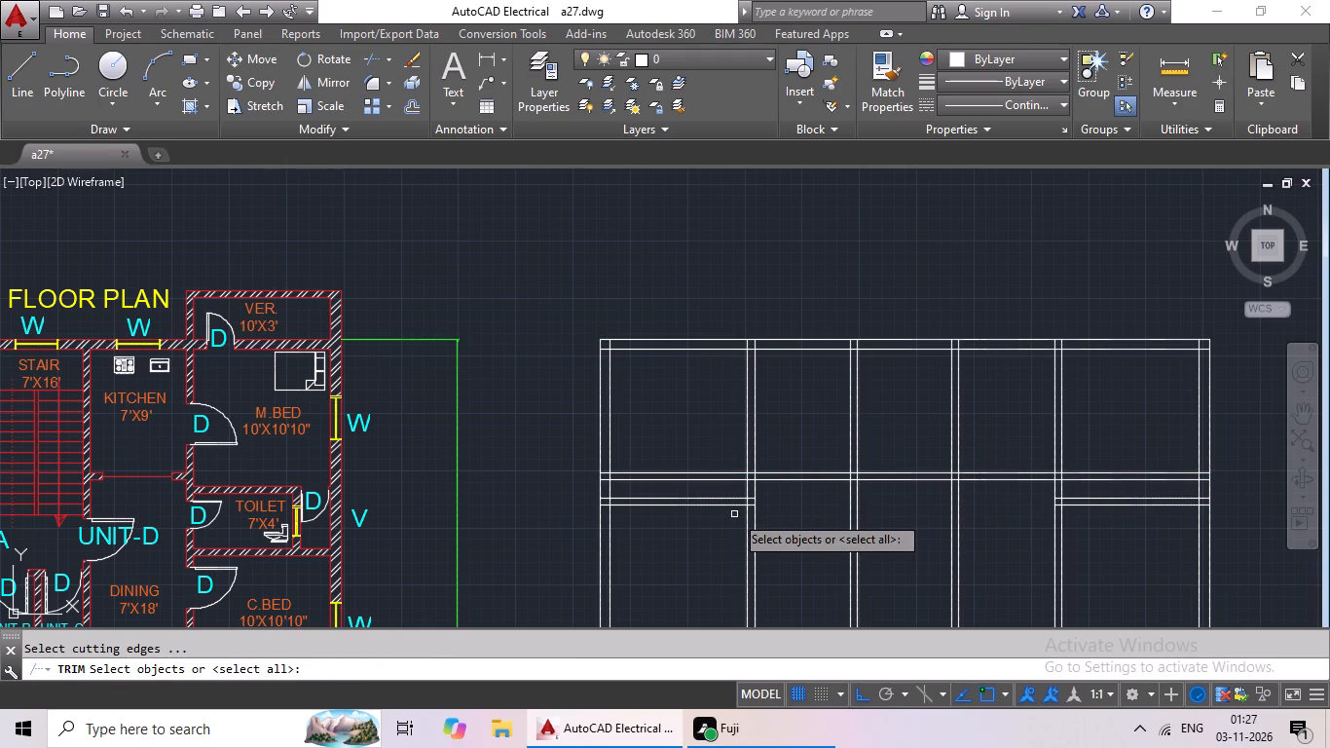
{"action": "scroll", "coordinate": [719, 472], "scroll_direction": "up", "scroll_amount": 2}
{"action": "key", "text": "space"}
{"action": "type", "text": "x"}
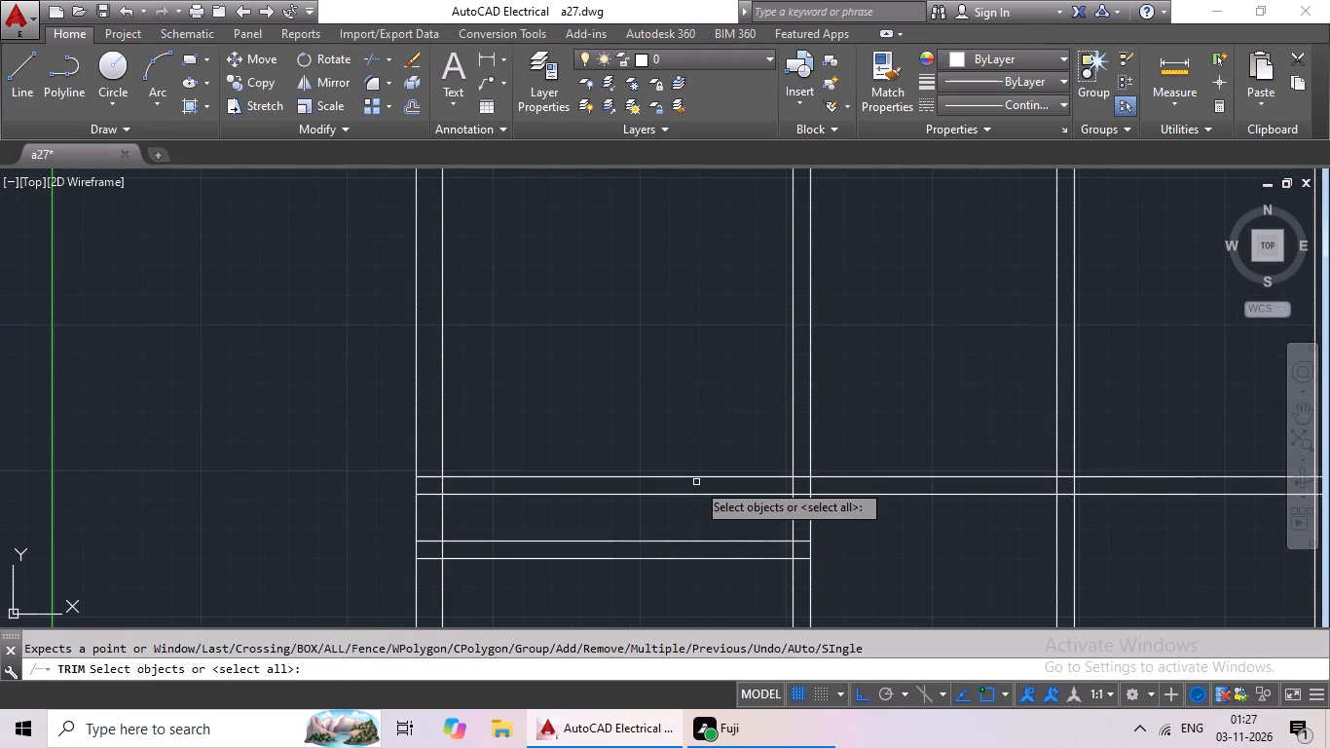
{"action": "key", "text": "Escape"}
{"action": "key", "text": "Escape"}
Trim the new horizontal partition lines out of the westernmost, central and easternmost bays.
{"action": "type", "text": "tr"}
{"action": "key", "text": "space"}
{"action": "scroll", "coordinate": [691, 491], "scroll_direction": "up", "scroll_amount": 1}
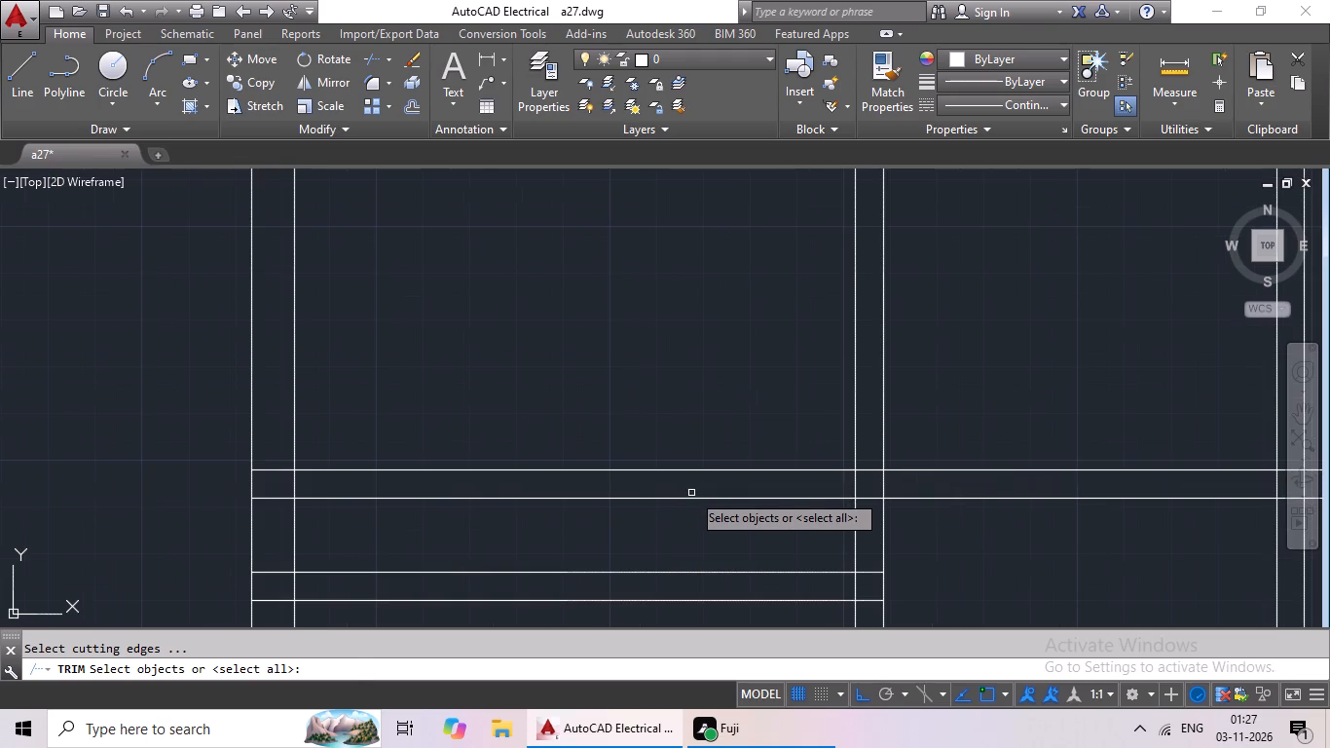
{"action": "key", "text": "space"}
{"action": "left_click_drag", "start_coordinate": [720, 434], "coordinate": [682, 530]}
{"action": "left_click", "coordinate": [682, 528]}
{"action": "scroll", "coordinate": [718, 474], "scroll_direction": "down", "scroll_amount": 3}
{"action": "middle_click_drag", "start_coordinate": [720, 485], "coordinate": [714, 484]}
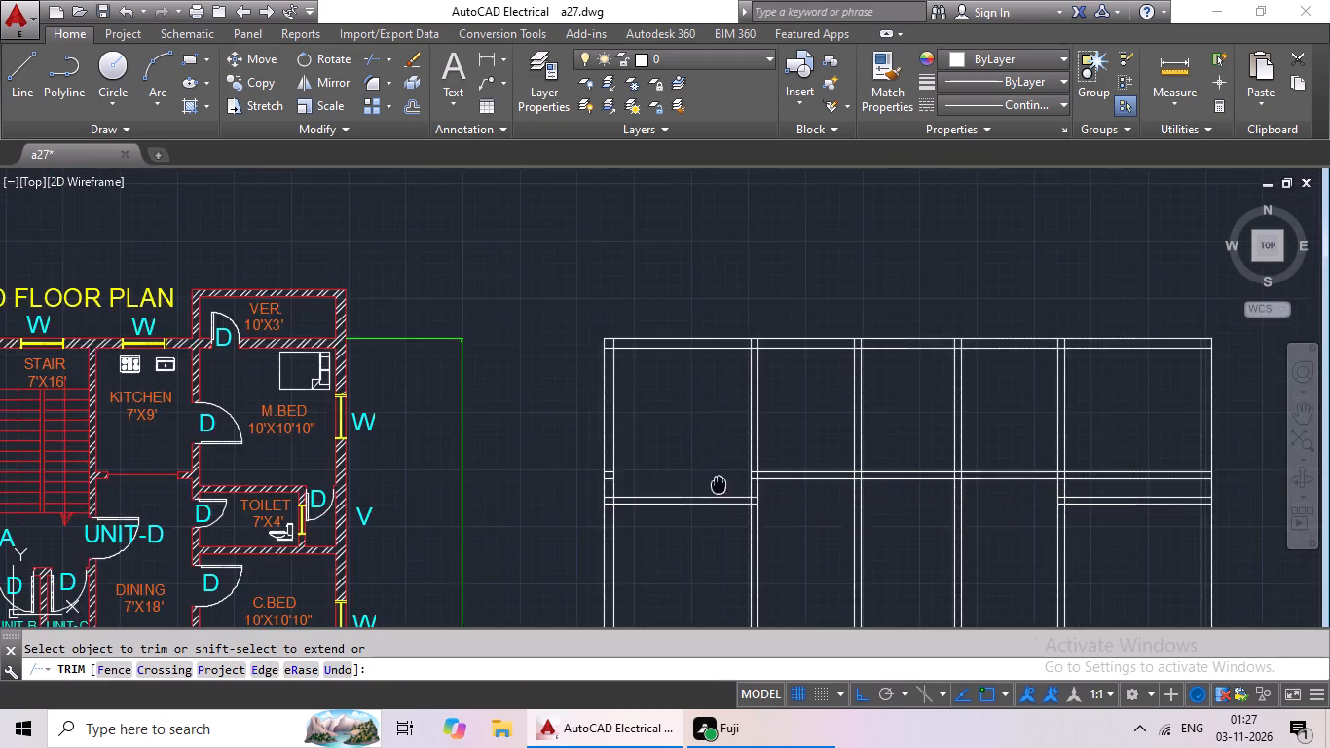
{"action": "middle_click_drag", "start_coordinate": [714, 484], "coordinate": [467, 390]}
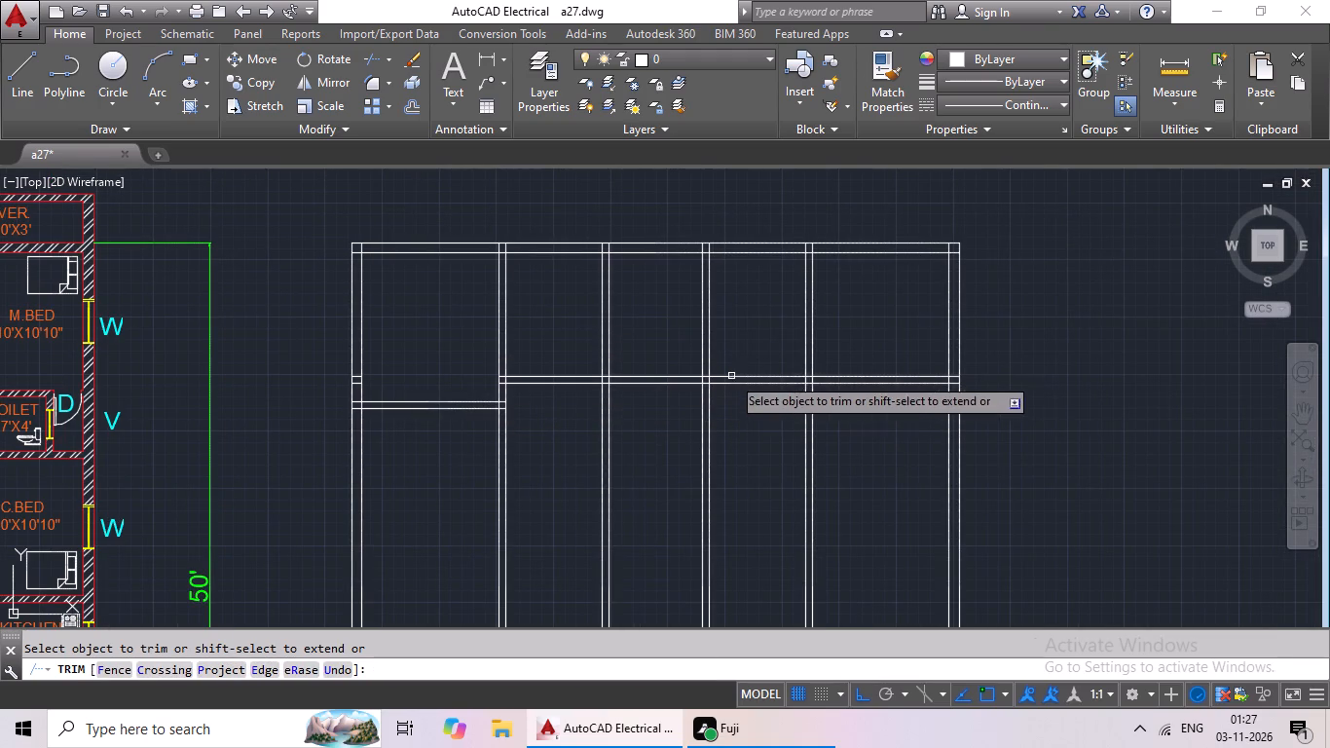
{"action": "scroll", "coordinate": [725, 378], "scroll_direction": "up", "scroll_amount": 1}
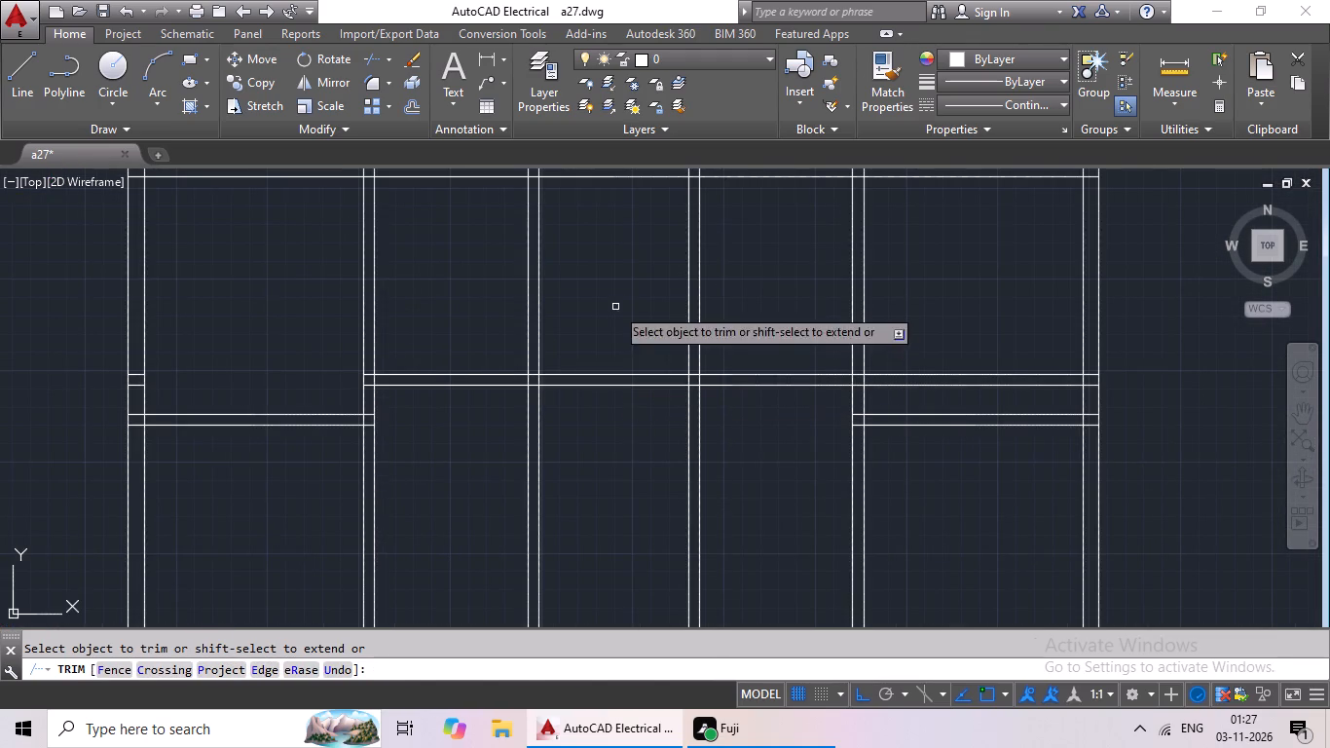
{"action": "left_click_drag", "start_coordinate": [615, 307], "coordinate": [589, 452]}
{"action": "left_click", "coordinate": [589, 442]}
{"action": "left_click_drag", "start_coordinate": [983, 318], "coordinate": [920, 393]}
{"action": "middle_click_drag", "start_coordinate": [963, 355], "coordinate": [905, 375]}
{"action": "key", "text": "Escape"}
{"action": "key", "text": "Escape"}
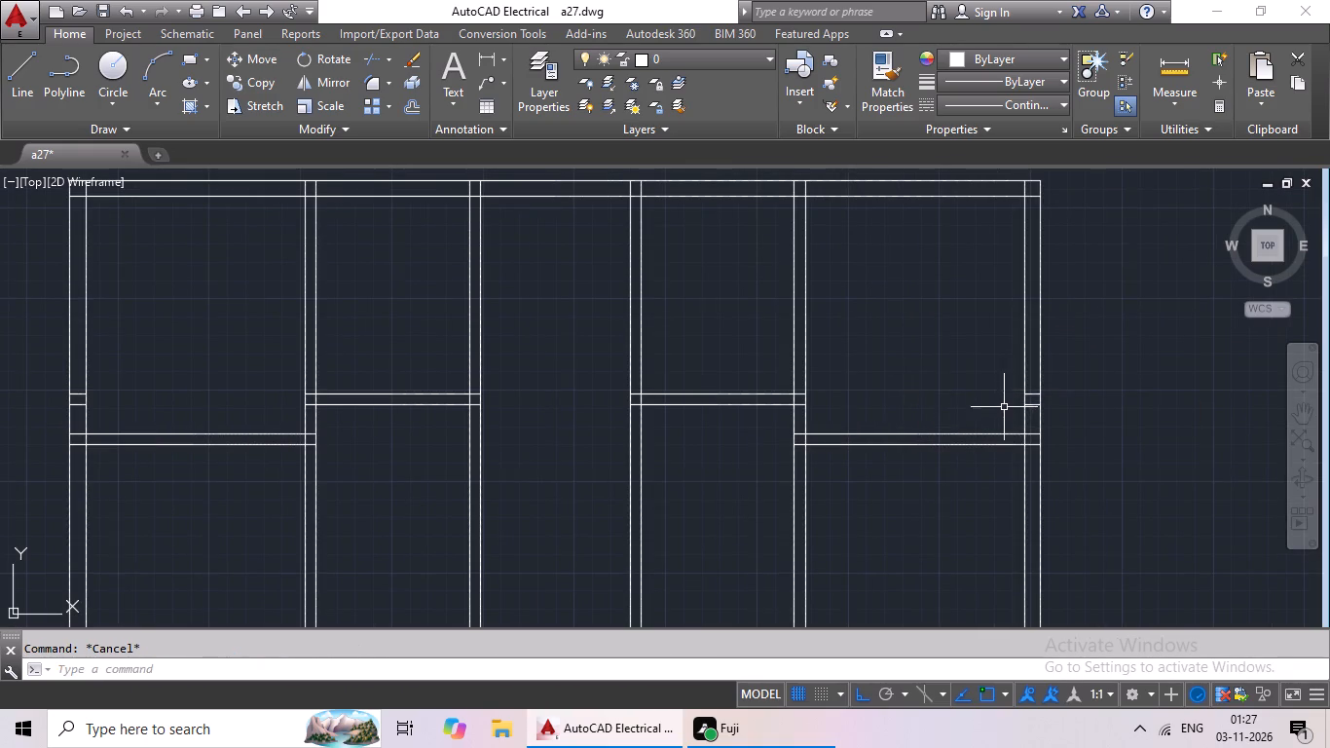
Erase the two leftover short horizontal segments inside the east outer wall.
{"action": "scroll", "coordinate": [1020, 399], "scroll_direction": "up", "scroll_amount": 2}
{"action": "scroll", "coordinate": [1113, 421], "scroll_direction": "up", "scroll_amount": 2}
{"action": "middle_click_drag", "start_coordinate": [1064, 423], "coordinate": [947, 441]}
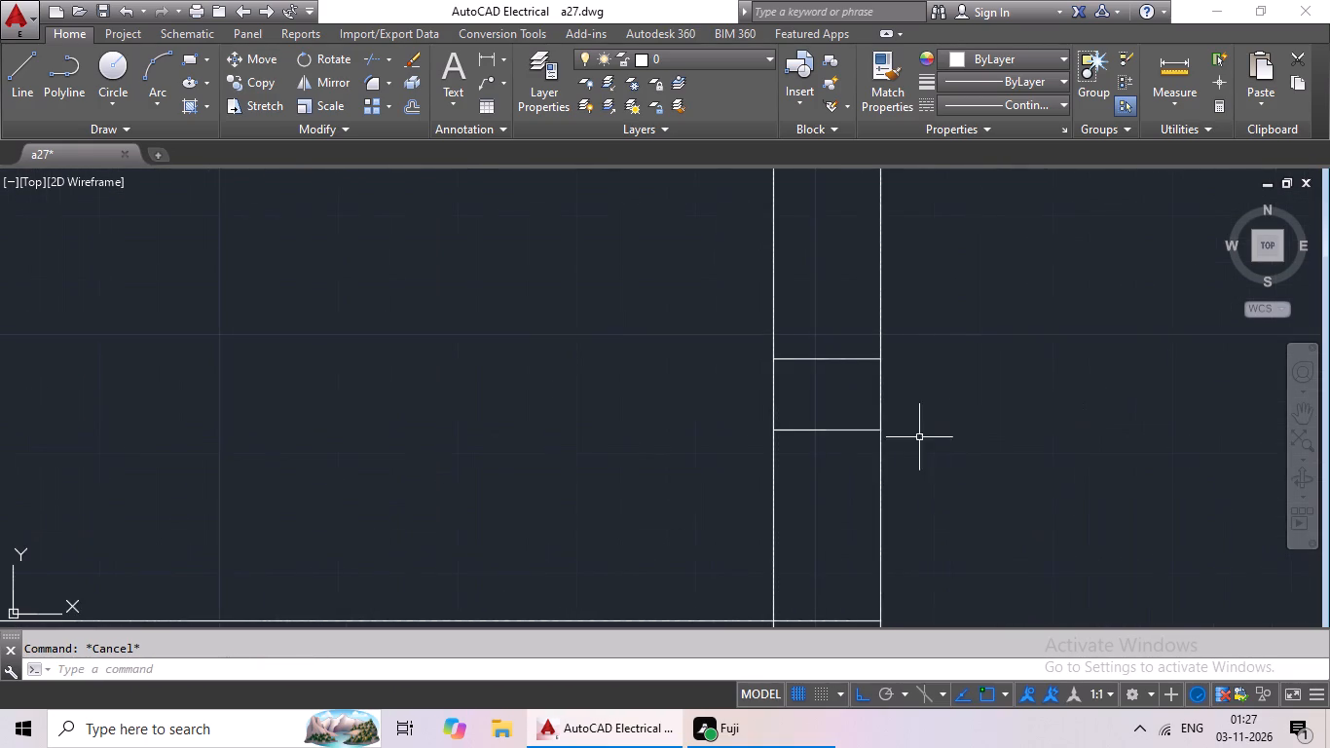
{"action": "scroll", "coordinate": [869, 446], "scroll_direction": "up", "scroll_amount": 1}
{"action": "left_click_drag", "start_coordinate": [832, 246], "coordinate": [831, 451]}
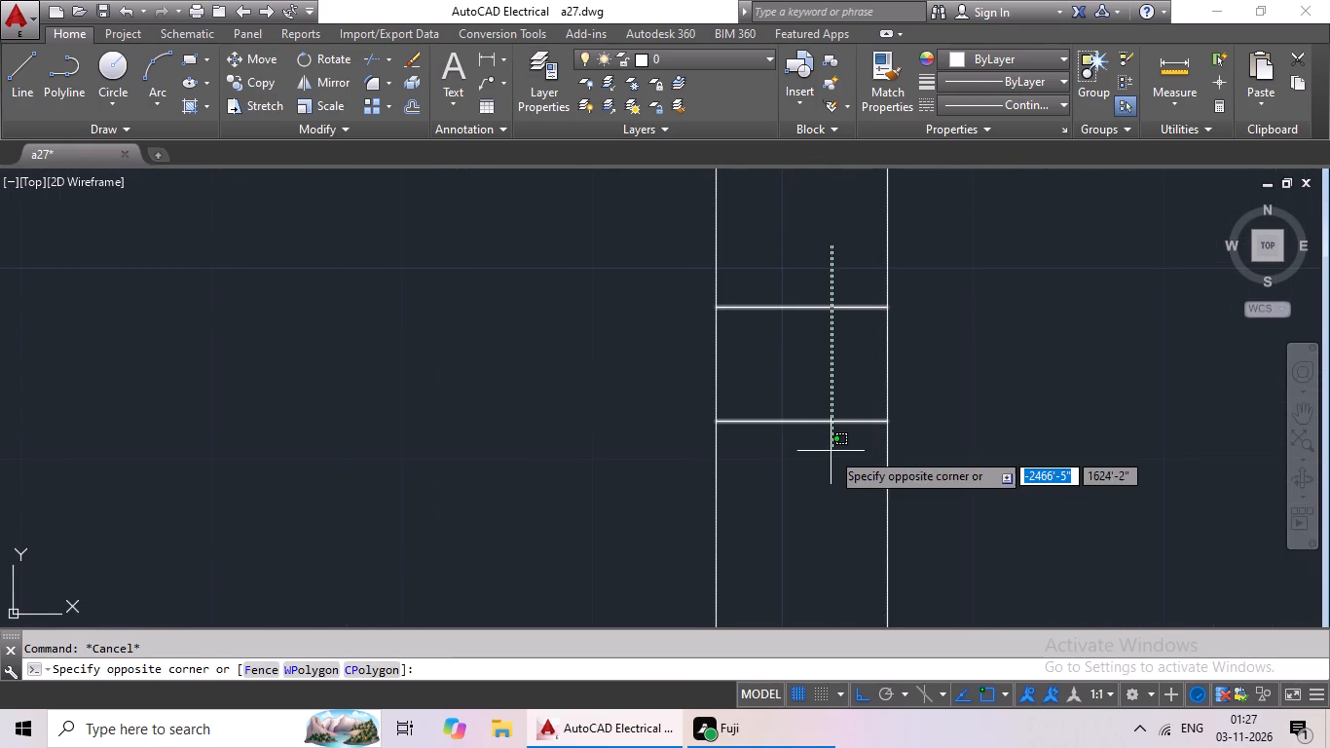
{"action": "left_click", "coordinate": [830, 452]}
{"action": "key", "text": "Delete"}
Erase the two leftover short horizontal segments inside the west outer wall.
{"action": "scroll", "coordinate": [855, 427], "scroll_direction": "down", "scroll_amount": 3}
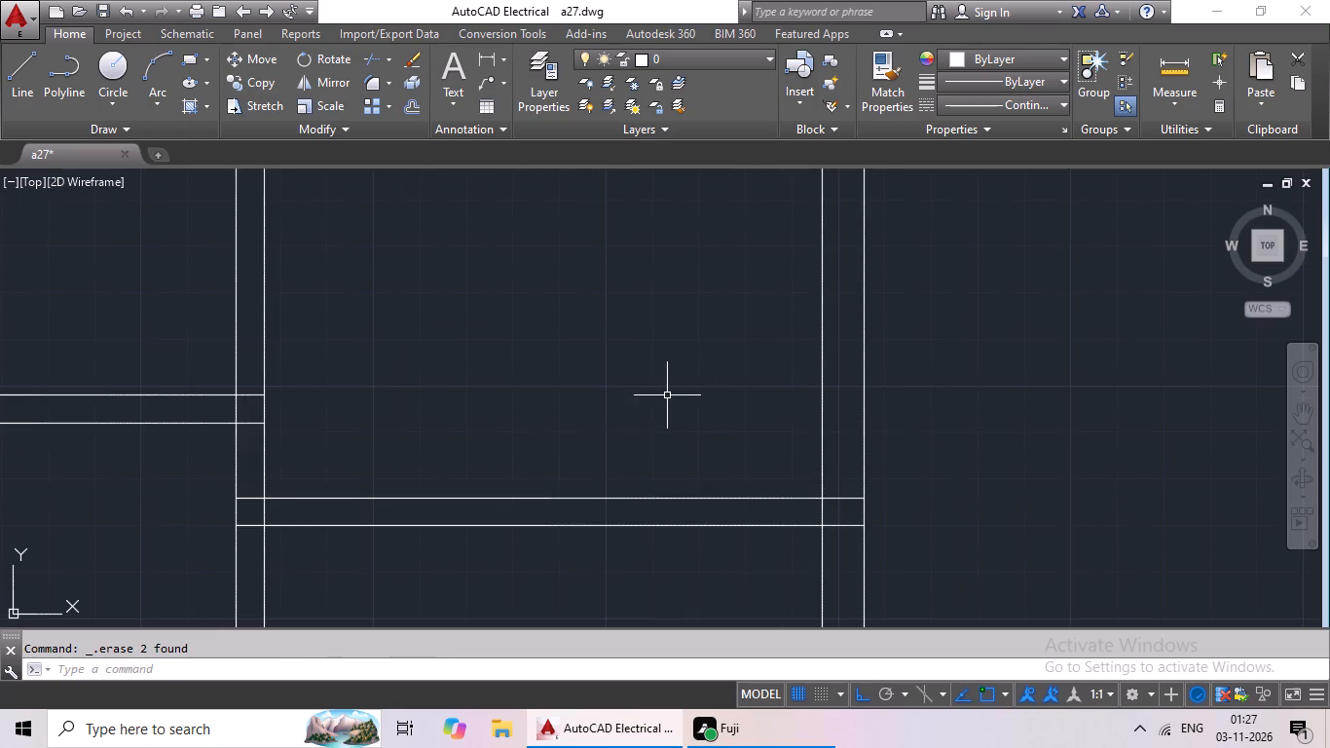
{"action": "middle_click_drag", "start_coordinate": [664, 394], "coordinate": [854, 367]}
{"action": "scroll", "coordinate": [857, 367], "scroll_direction": "down", "scroll_amount": 2}
{"action": "middle_click_drag", "start_coordinate": [706, 402], "coordinate": [903, 397]}
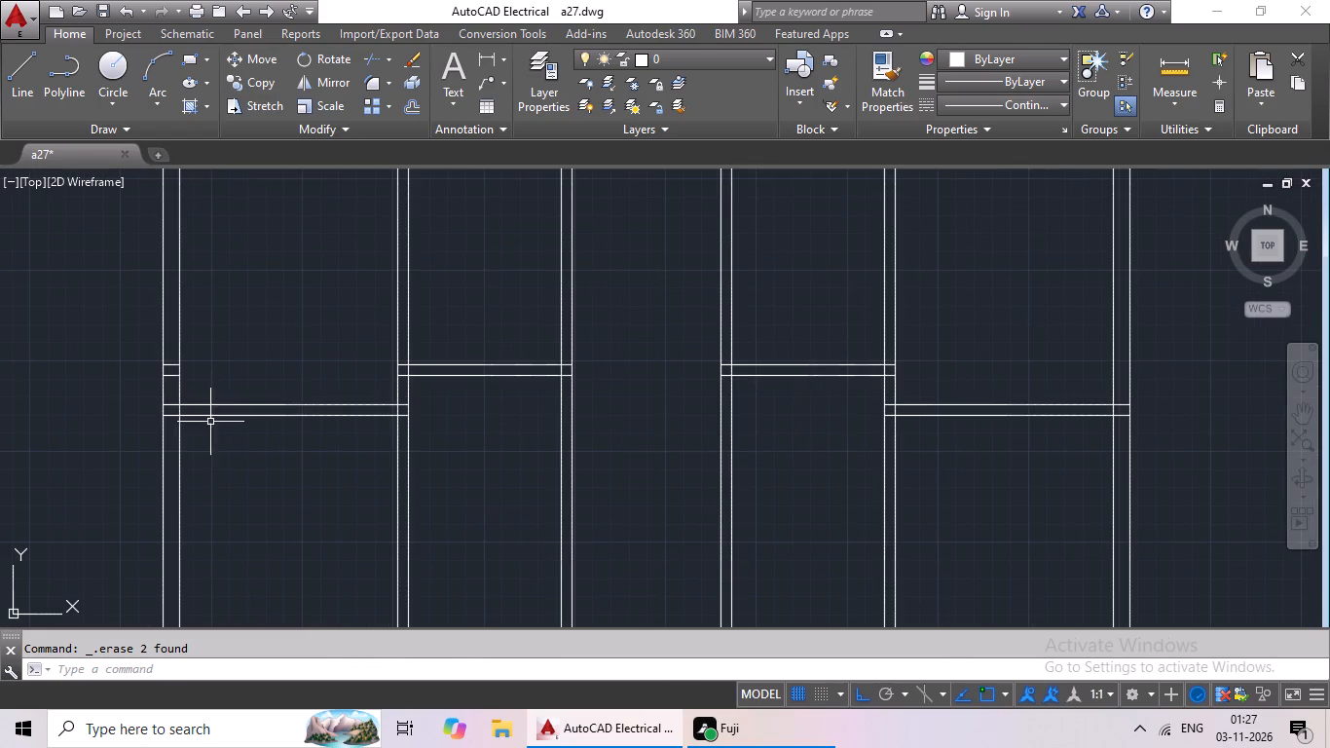
{"action": "scroll", "coordinate": [181, 373], "scroll_direction": "up", "scroll_amount": 5}
{"action": "left_click_drag", "start_coordinate": [149, 316], "coordinate": [90, 589]}
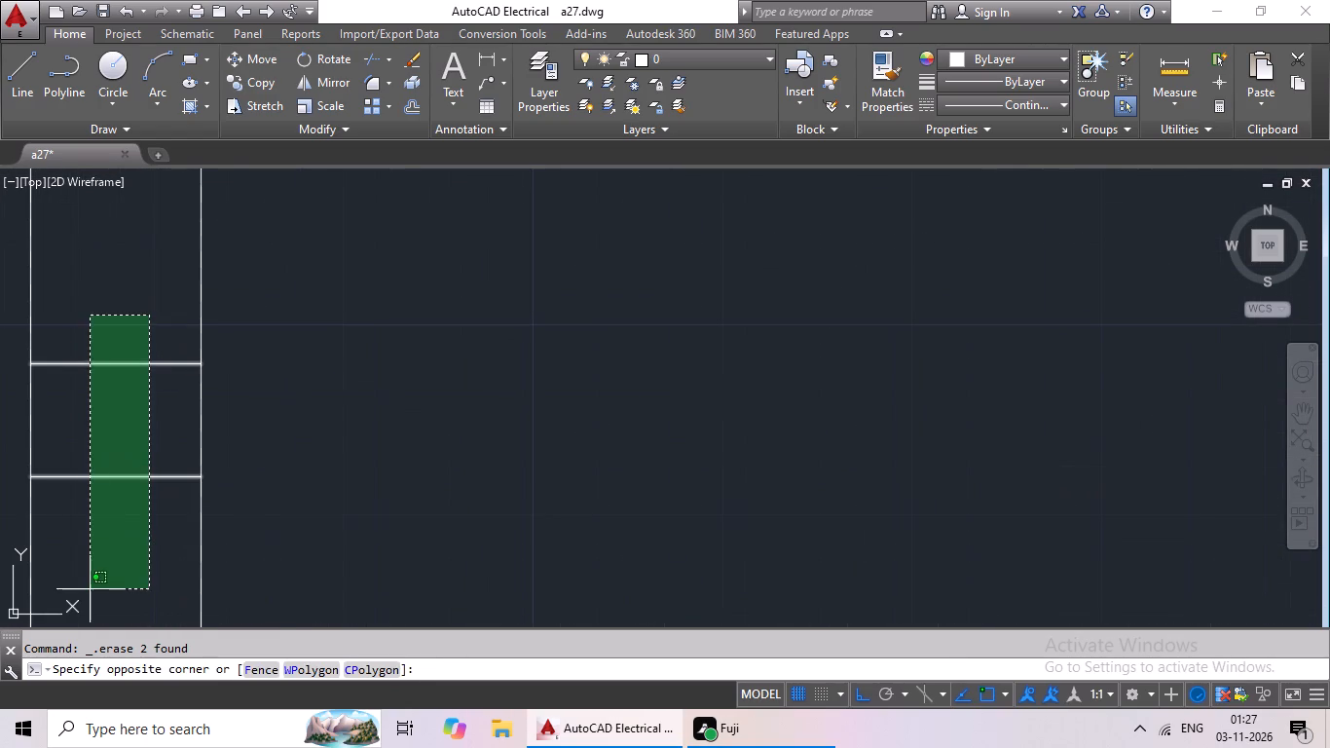
{"action": "left_click_drag", "start_coordinate": [90, 589], "coordinate": [90, 590]}
{"action": "left_click", "coordinate": [92, 583]}
{"action": "key", "text": "Delete"}
Examine the new plan against the second floor plan, checking the toilet layout below the master bedroom.
{"action": "scroll", "coordinate": [264, 514], "scroll_direction": "down", "scroll_amount": 2}
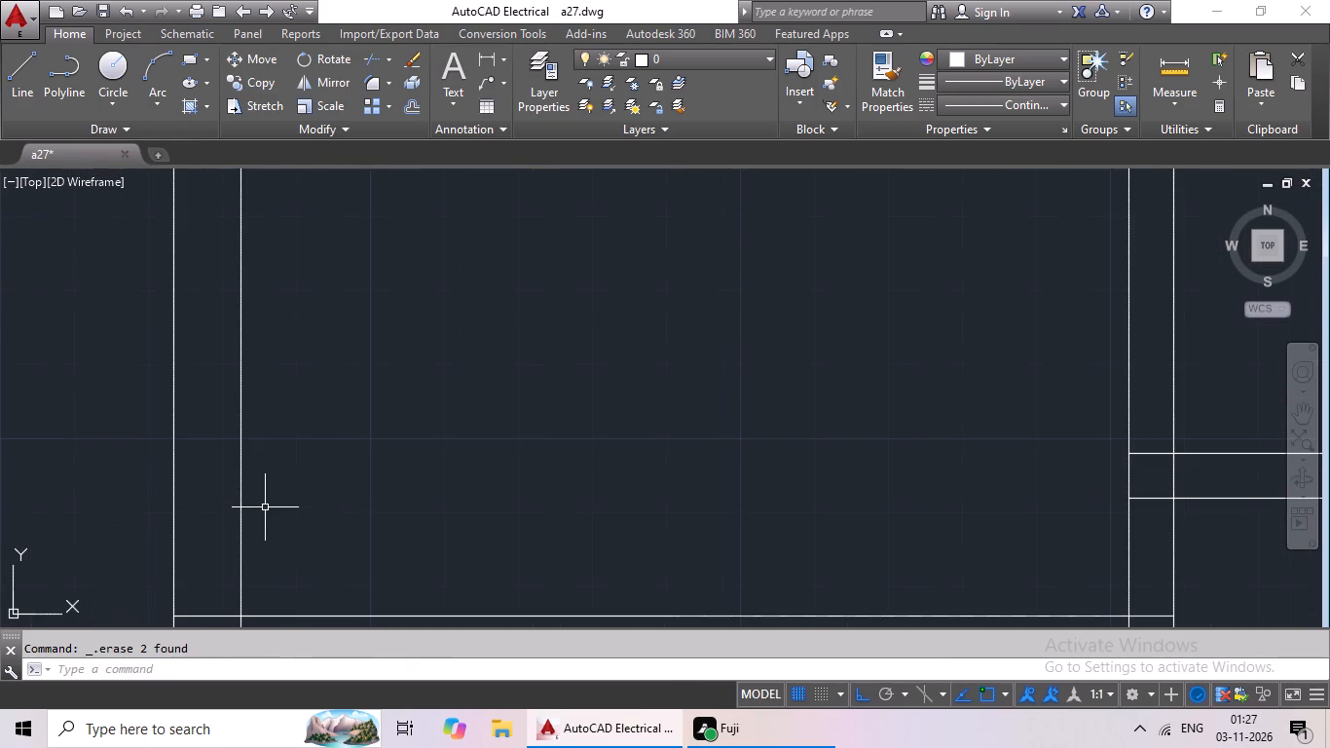
{"action": "scroll", "coordinate": [341, 506], "scroll_direction": "down", "scroll_amount": 3}
{"action": "scroll", "coordinate": [447, 487], "scroll_direction": "down", "scroll_amount": 1}
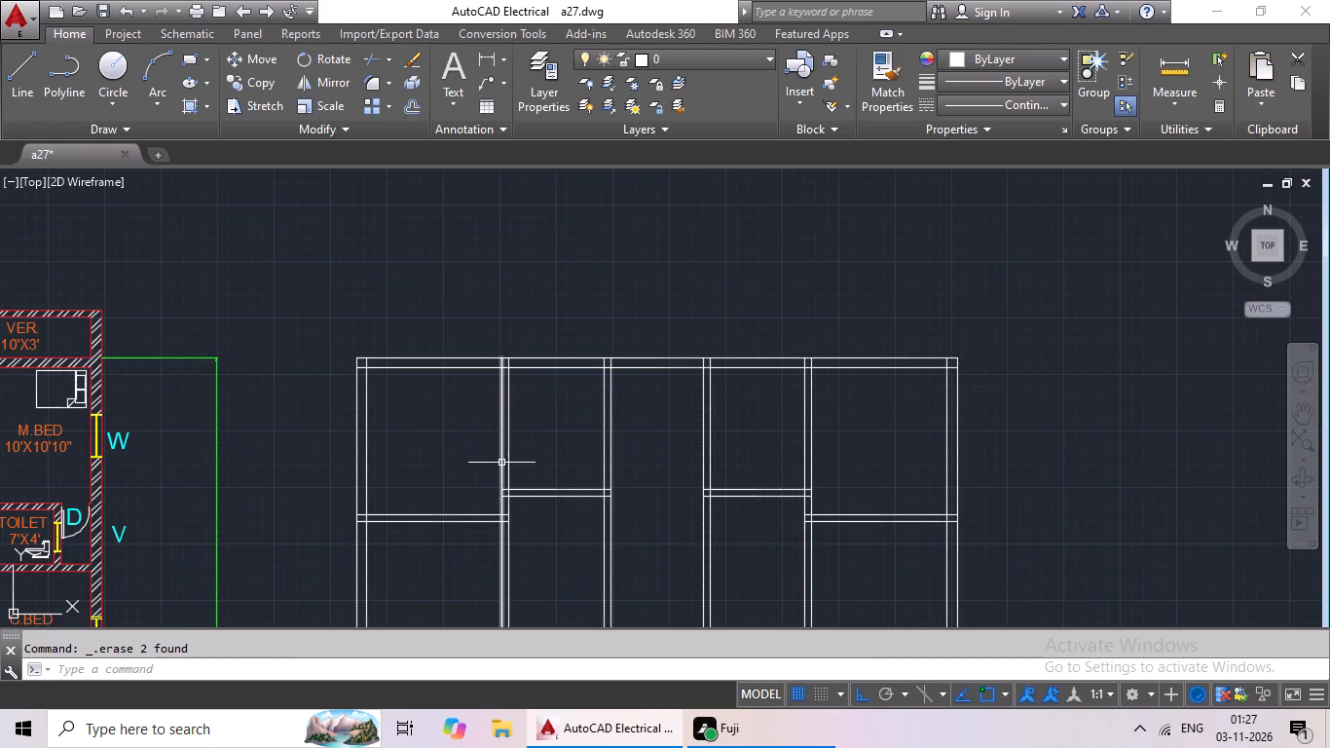
{"action": "scroll", "coordinate": [641, 479], "scroll_direction": "up", "scroll_amount": 2}
{"action": "middle_click_drag", "start_coordinate": [662, 498], "coordinate": [729, 444]}
{"action": "scroll", "coordinate": [735, 440], "scroll_direction": "down", "scroll_amount": 2}
{"action": "middle_click_drag", "start_coordinate": [735, 440], "coordinate": [711, 452]}
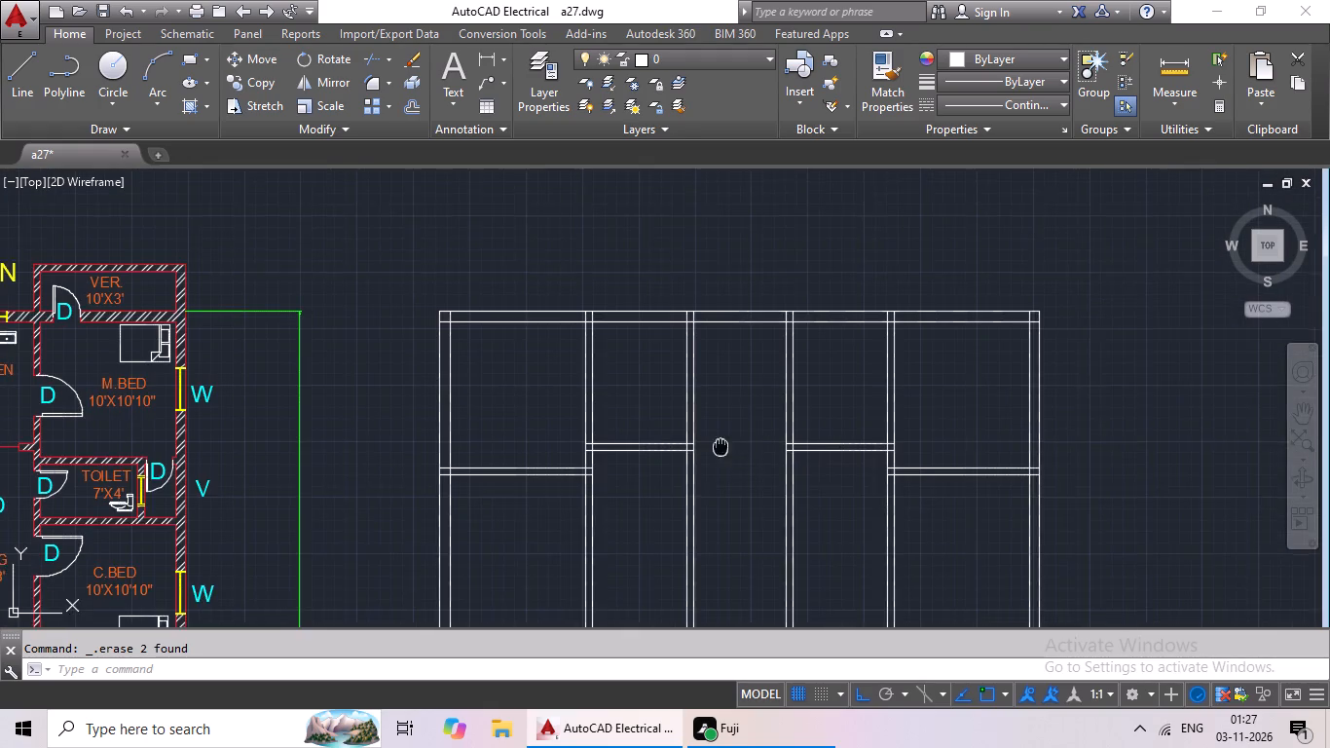
{"action": "middle_click_drag", "start_coordinate": [711, 452], "coordinate": [708, 453]}
{"action": "middle_click_drag", "start_coordinate": [703, 456], "coordinate": [797, 384]}
{"action": "scroll", "coordinate": [798, 396], "scroll_direction": "down", "scroll_amount": 1}
{"action": "middle_click_drag", "start_coordinate": [811, 386], "coordinate": [831, 331]}
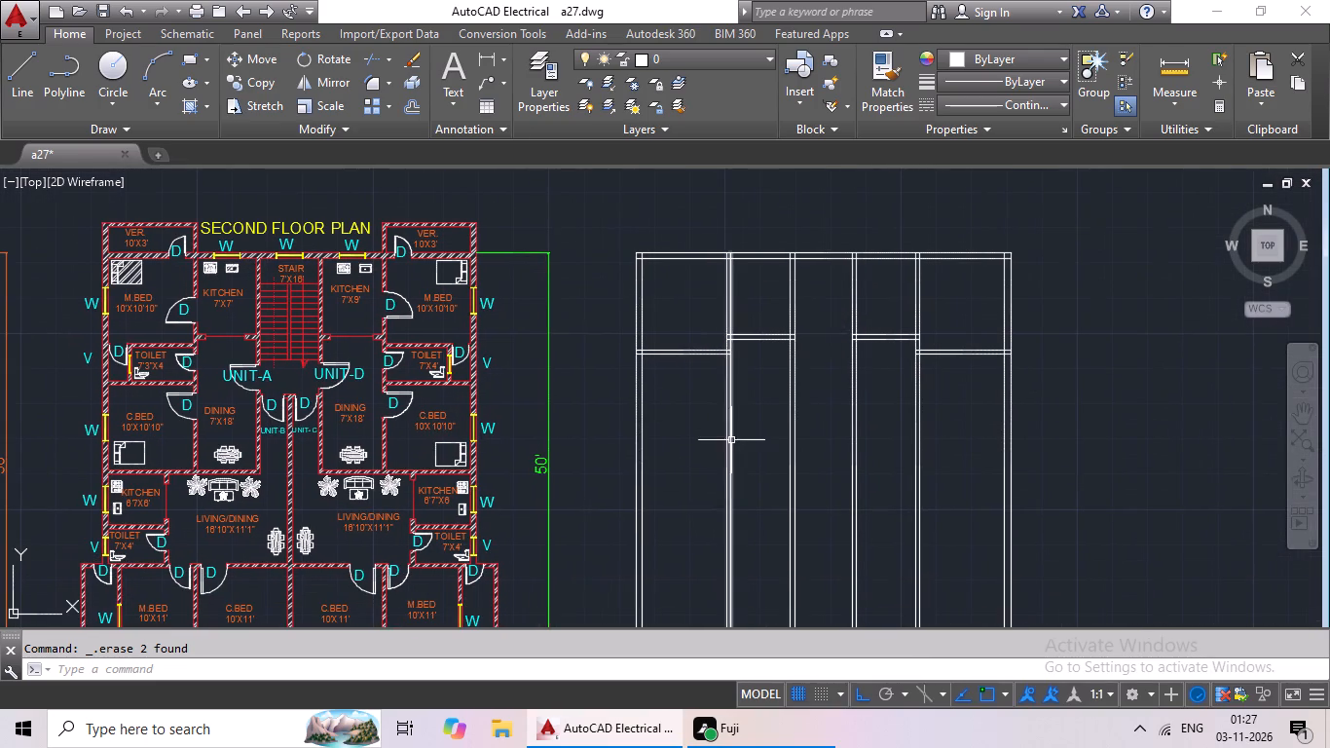
{"action": "scroll", "coordinate": [677, 398], "scroll_direction": "up", "scroll_amount": 1}
{"action": "middle_click_drag", "start_coordinate": [677, 413], "coordinate": [846, 413]}
{"action": "scroll", "coordinate": [848, 411], "scroll_direction": "down", "scroll_amount": 1}
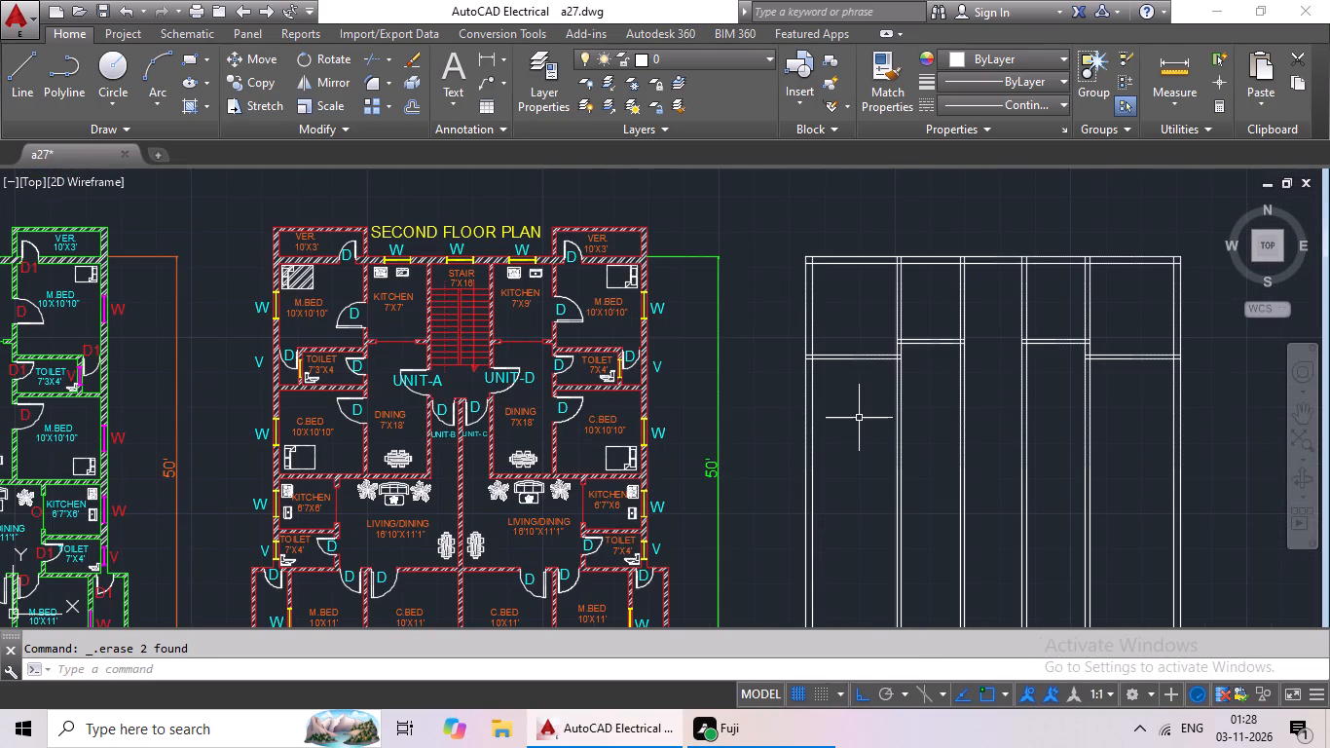
{"action": "key", "text": "Escape"}
{"action": "key", "text": "Escape"}
{"action": "key", "text": "Escape"}
{"action": "key", "text": "Escape"}
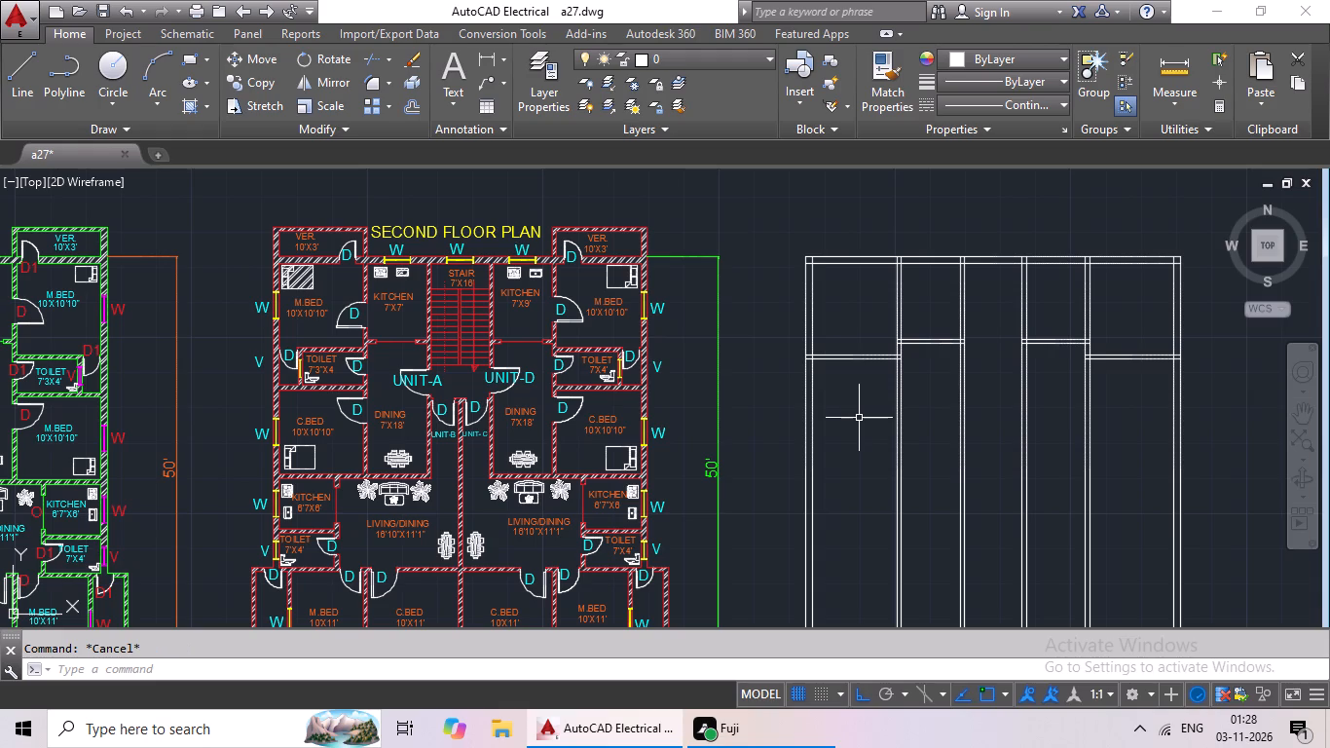
Offset the west line of the westernmost interior vertical partition 7'3" westward for the toilet's side wall.
{"action": "key", "text": "o"}
{"action": "key", "text": "Return"}
{"action": "key", "text": "7"}
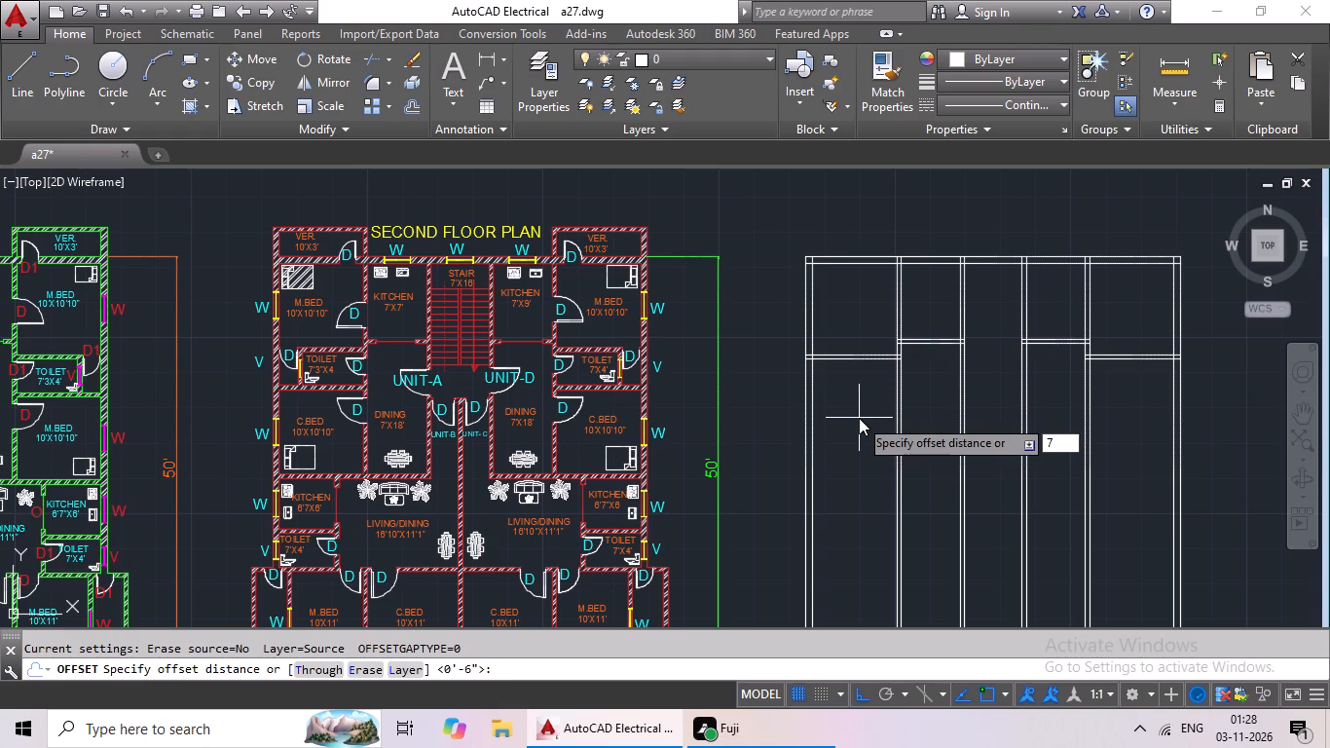
{"action": "type", "text": "'3\""}
{"action": "key", "text": "Return"}
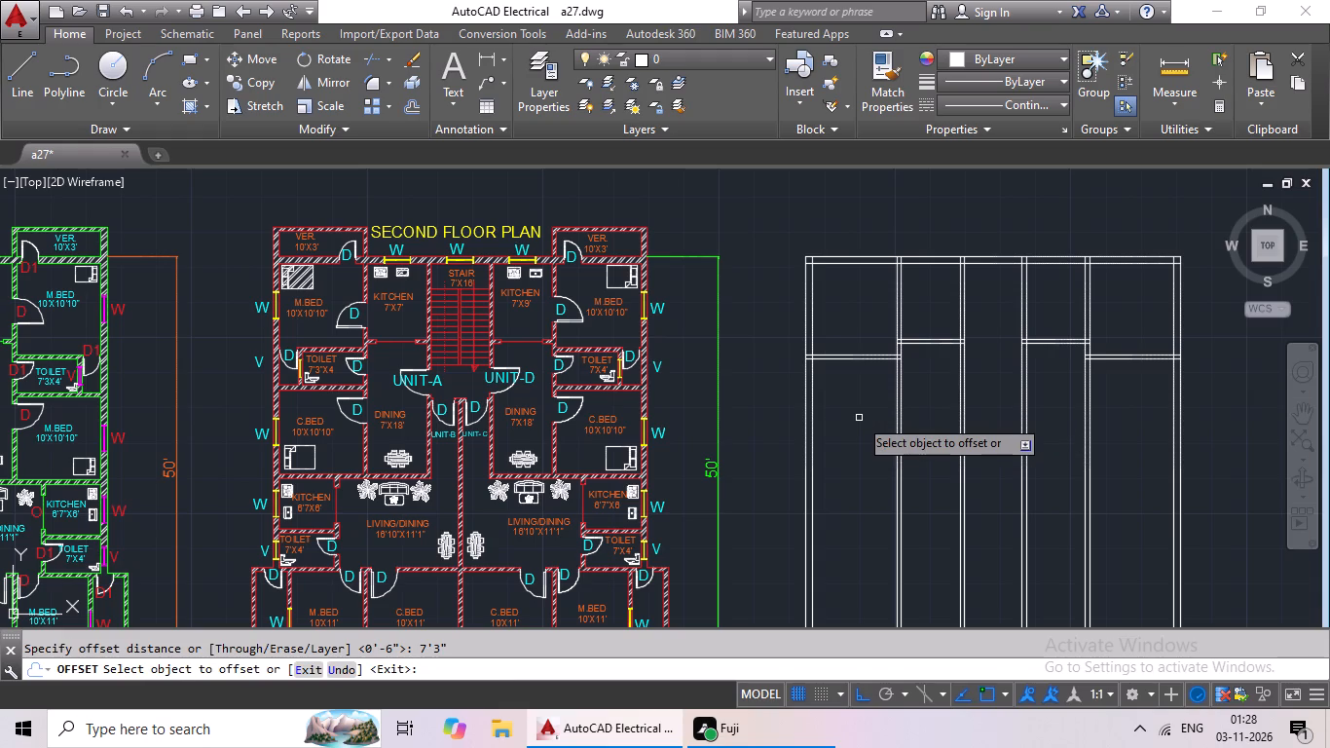
{"action": "scroll", "coordinate": [905, 422], "scroll_direction": "up", "scroll_amount": 2}
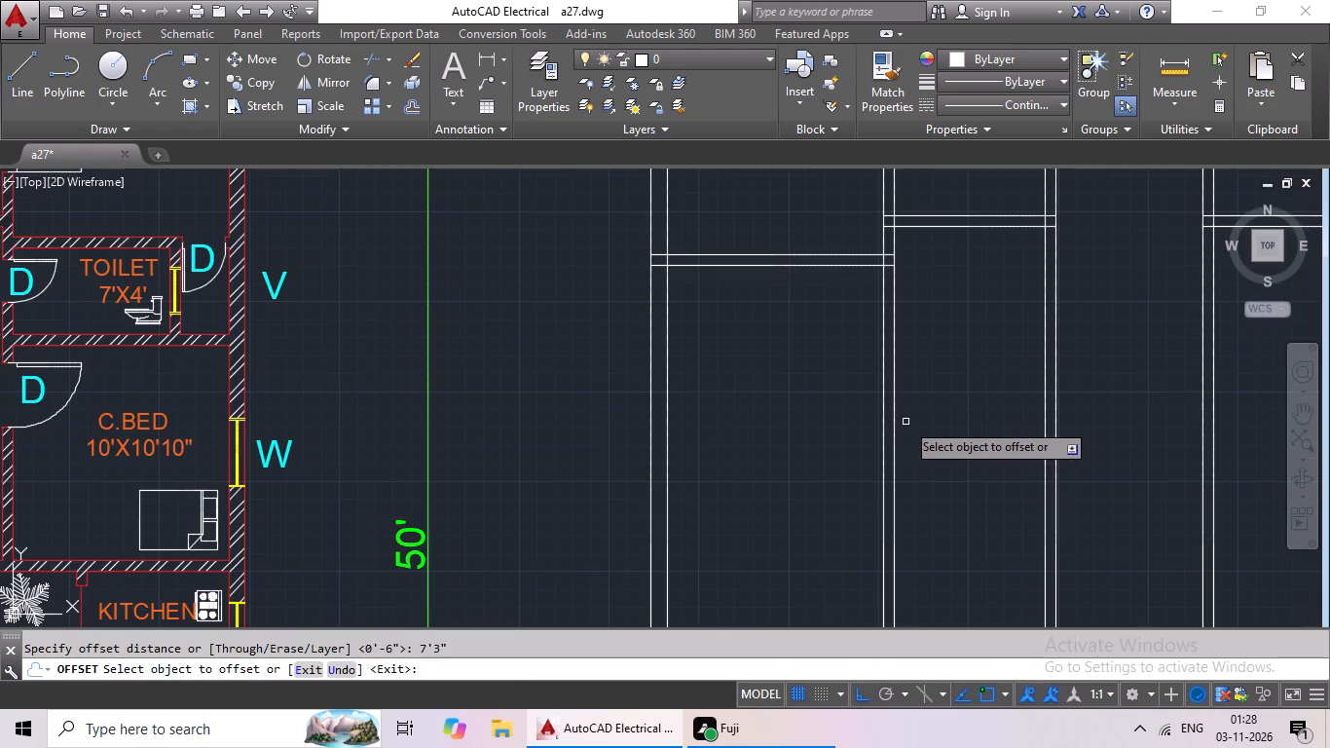
{"action": "scroll", "coordinate": [905, 422], "scroll_direction": "down", "scroll_amount": 2}
{"action": "scroll", "coordinate": [905, 422], "scroll_direction": "up", "scroll_amount": 2}
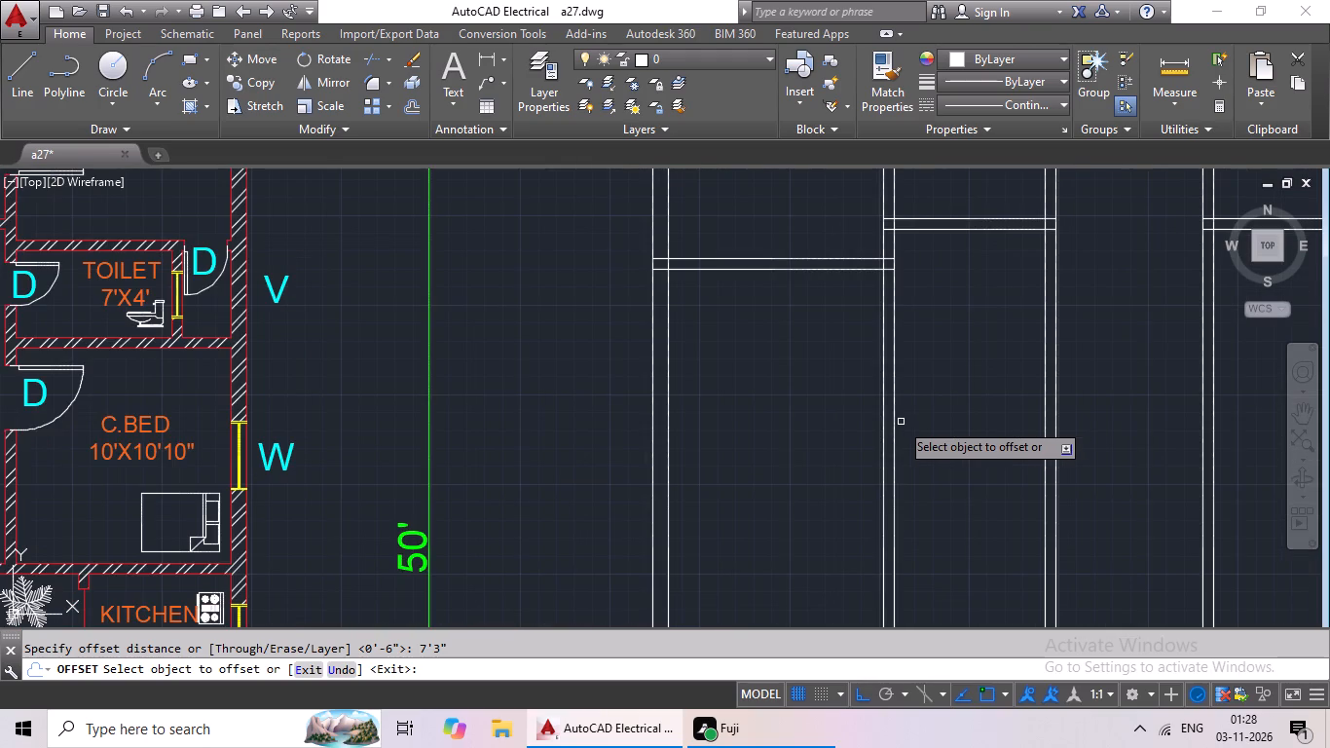
{"action": "left_click", "coordinate": [882, 425]}
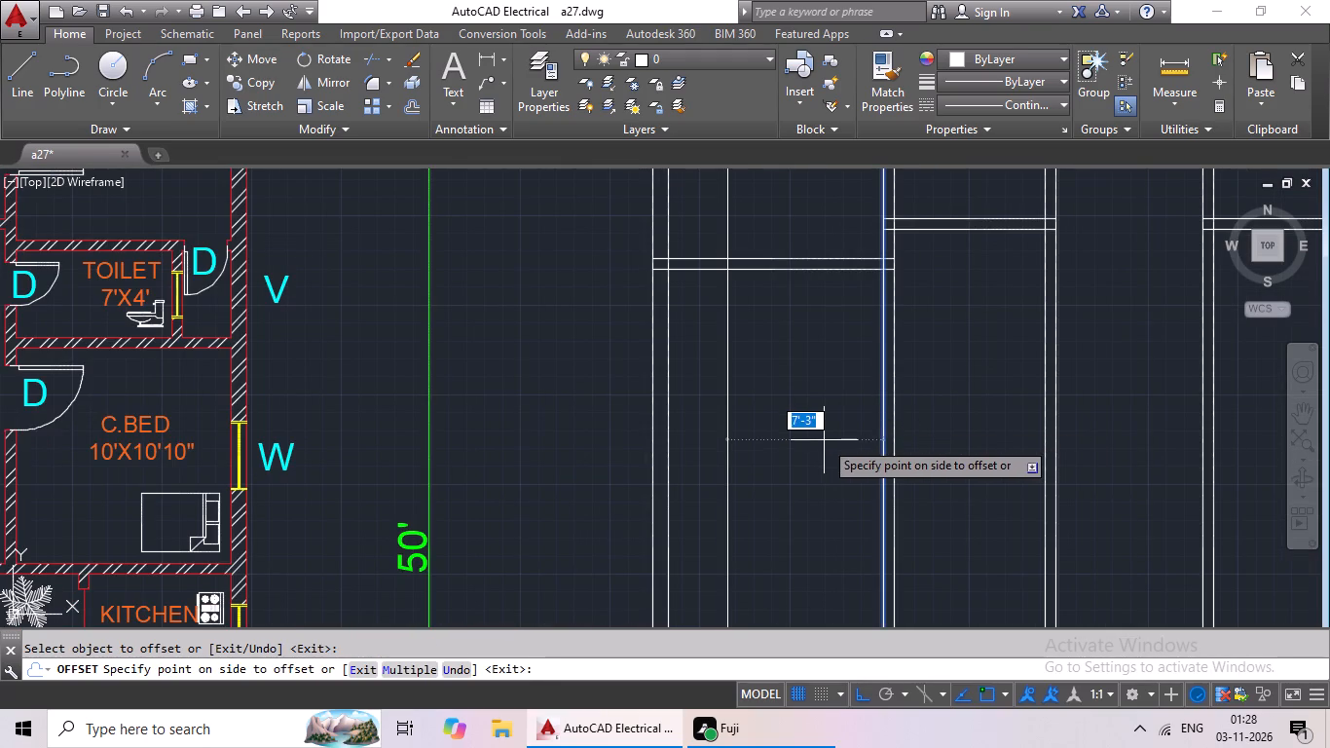
{"action": "left_click", "coordinate": [824, 440]}
{"action": "scroll", "coordinate": [822, 441], "scroll_direction": "down", "scroll_amount": 3}
{"action": "middle_click_drag", "start_coordinate": [816, 436], "coordinate": [768, 465]}
{"action": "key", "text": "Escape"}
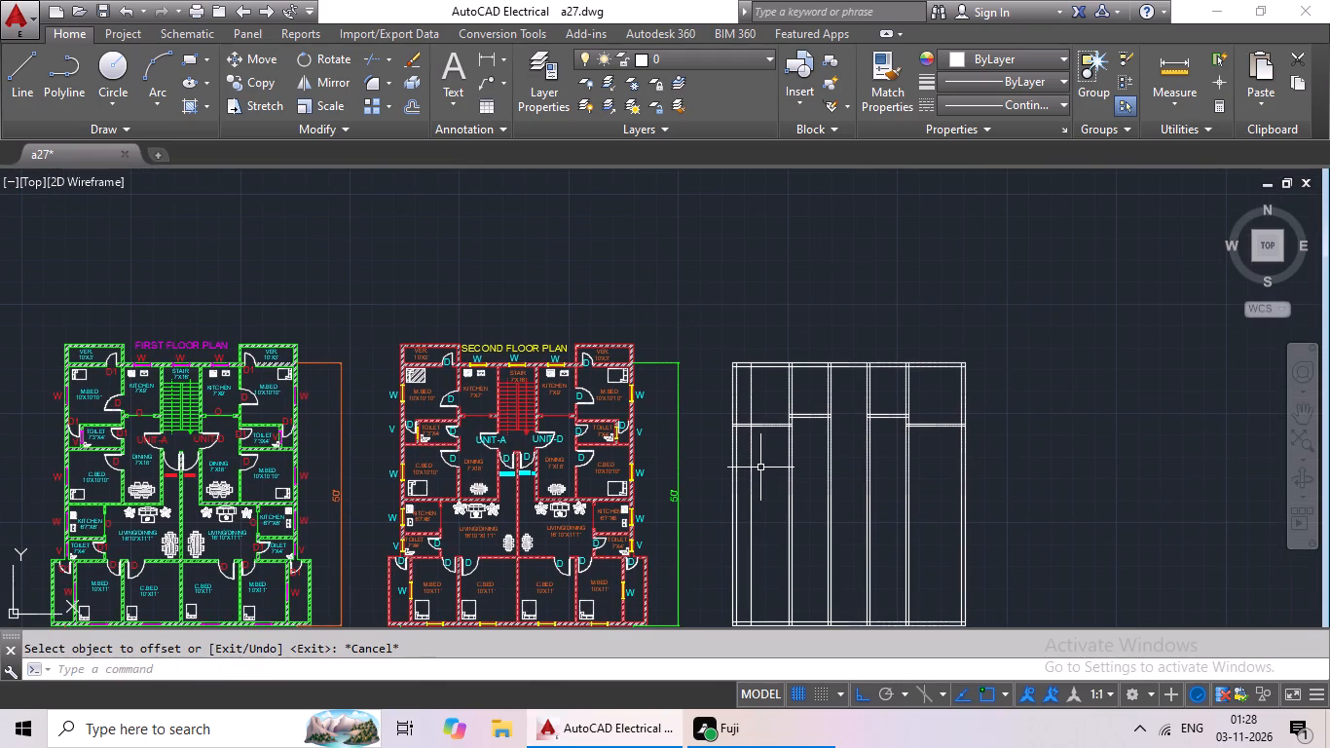
Trim the new vertical line in the westernmost bay north of the horizontal partition.
{"action": "key", "text": "t"}
{"action": "key", "text": "r"}
{"action": "key", "text": "space"}
{"action": "key", "text": "space"}
{"action": "scroll", "coordinate": [746, 390], "scroll_direction": "up", "scroll_amount": 2}
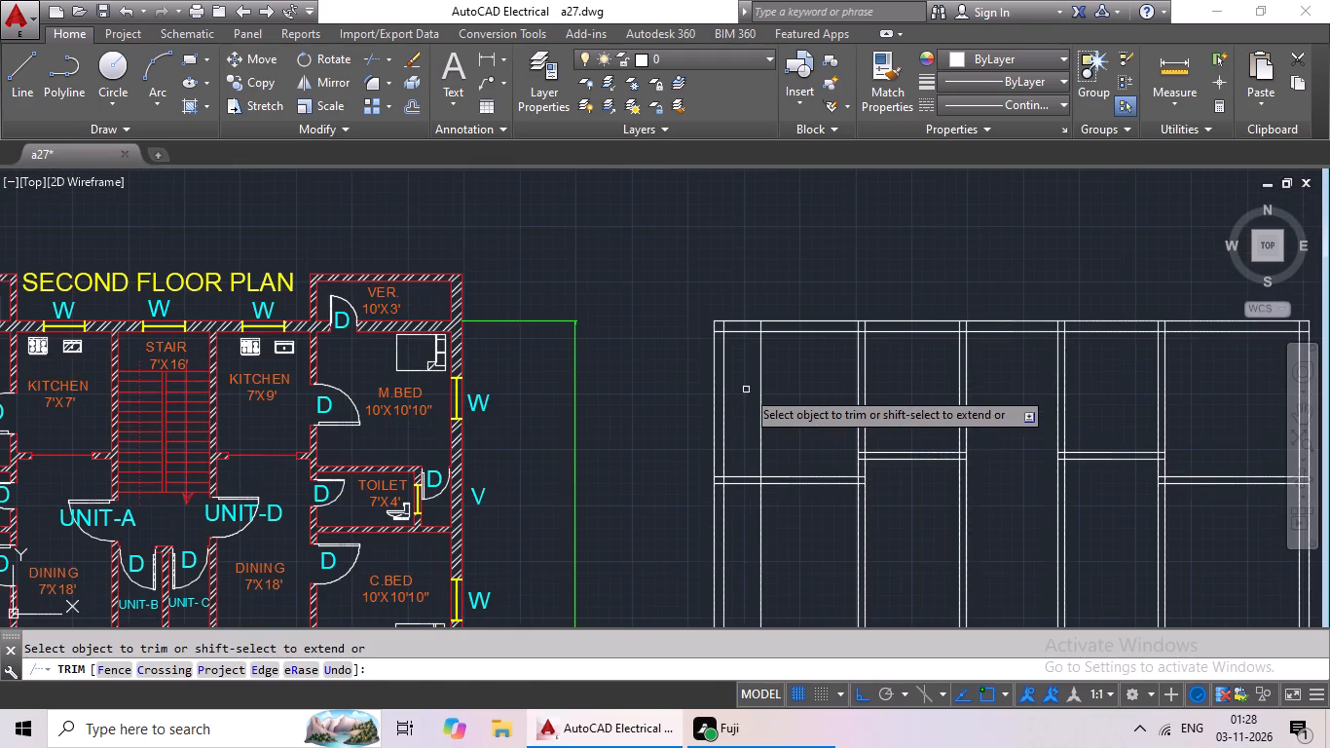
{"action": "left_click_drag", "start_coordinate": [794, 381], "coordinate": [693, 463]}
{"action": "left_click", "coordinate": [742, 430]}
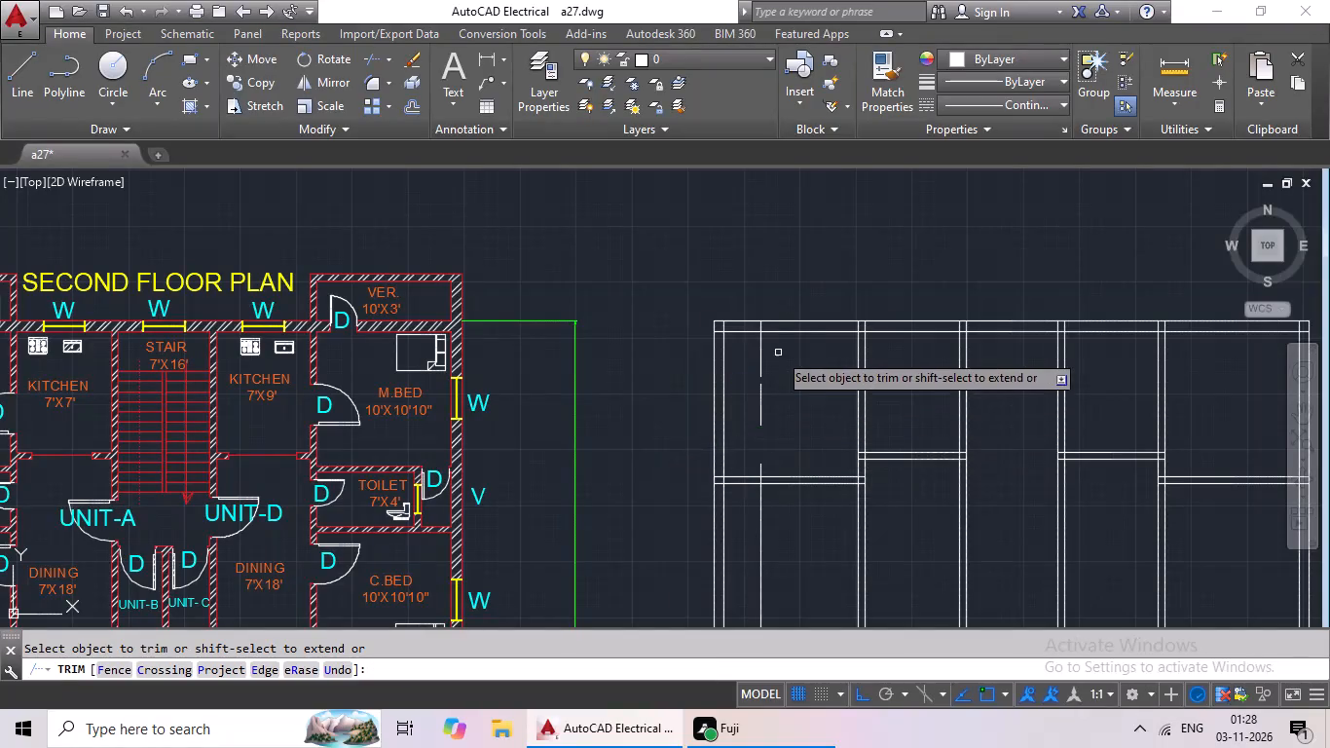
{"action": "left_click_drag", "start_coordinate": [778, 338], "coordinate": [745, 470]}
{"action": "key", "text": "Escape"}
Erase the leftover pieces of the new vertical line in the northwest room and across the north outer wall.
{"action": "left_click_drag", "start_coordinate": [757, 370], "coordinate": [761, 402]}
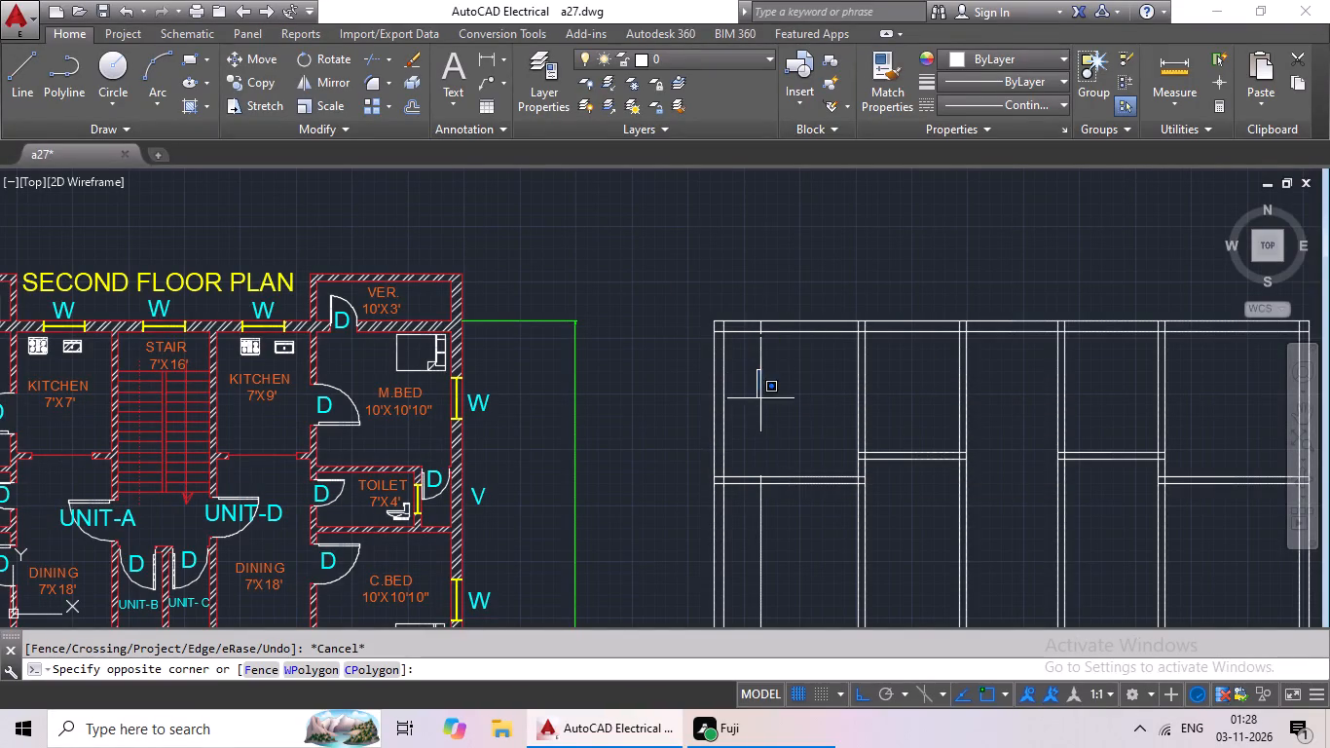
{"action": "left_click_drag", "start_coordinate": [761, 402], "coordinate": [767, 420]}
{"action": "left_click", "coordinate": [795, 393]}
{"action": "left_click_drag", "start_coordinate": [807, 370], "coordinate": [753, 363]}
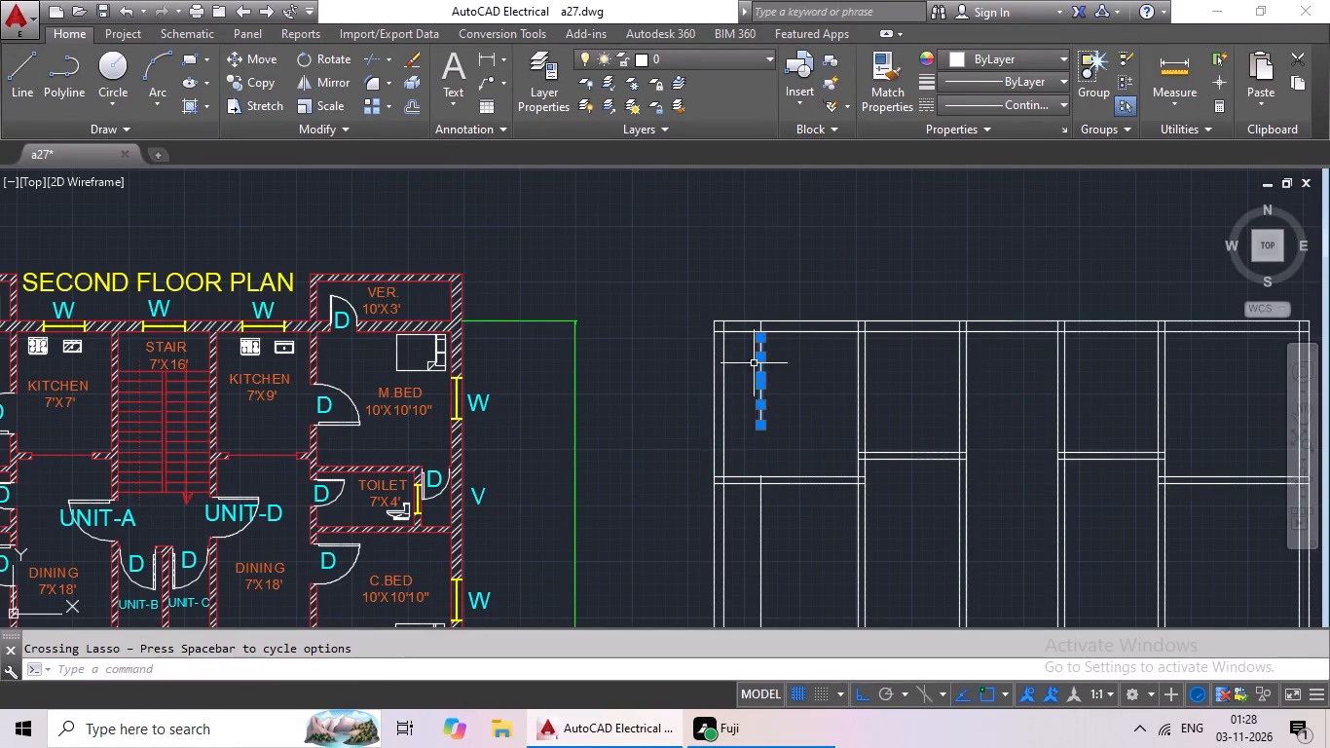
{"action": "key", "text": "Delete"}
{"action": "scroll", "coordinate": [759, 344], "scroll_direction": "up", "scroll_amount": 3}
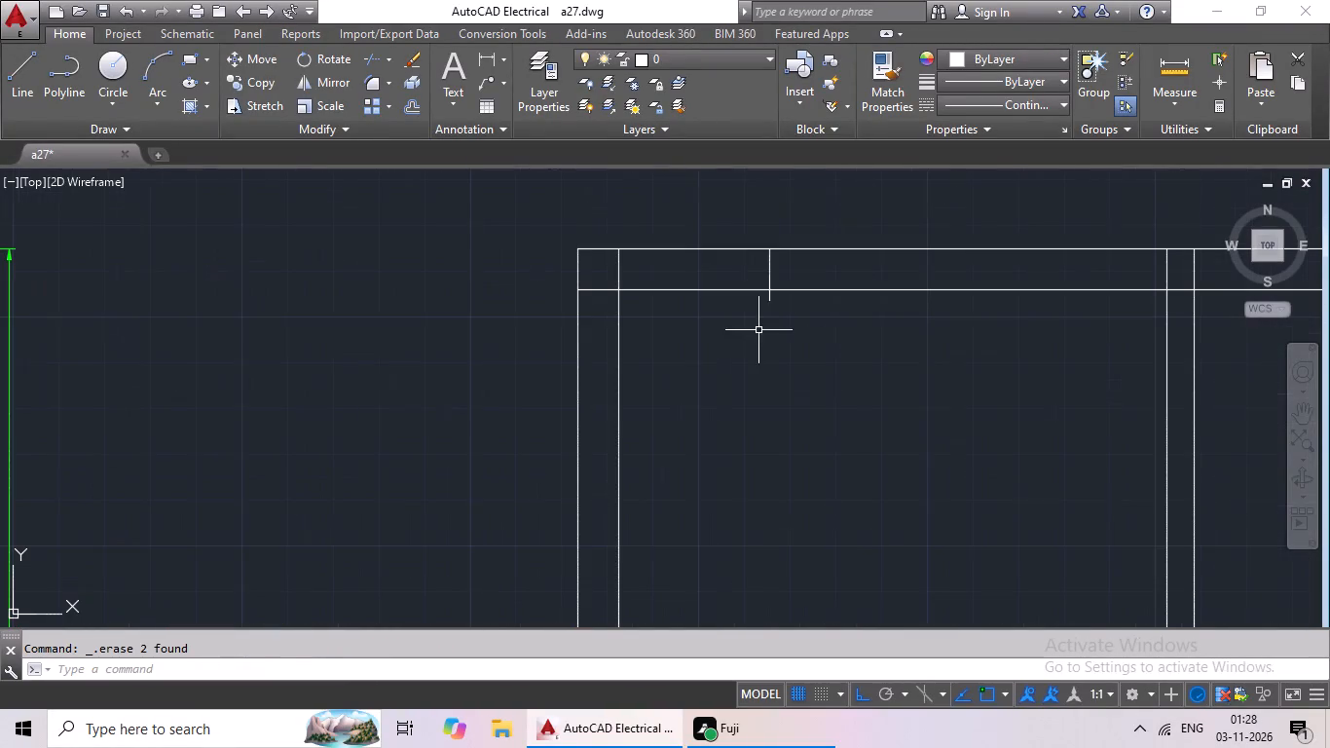
{"action": "left_click_drag", "start_coordinate": [799, 265], "coordinate": [738, 272]}
{"action": "left_click", "coordinate": [738, 272]}
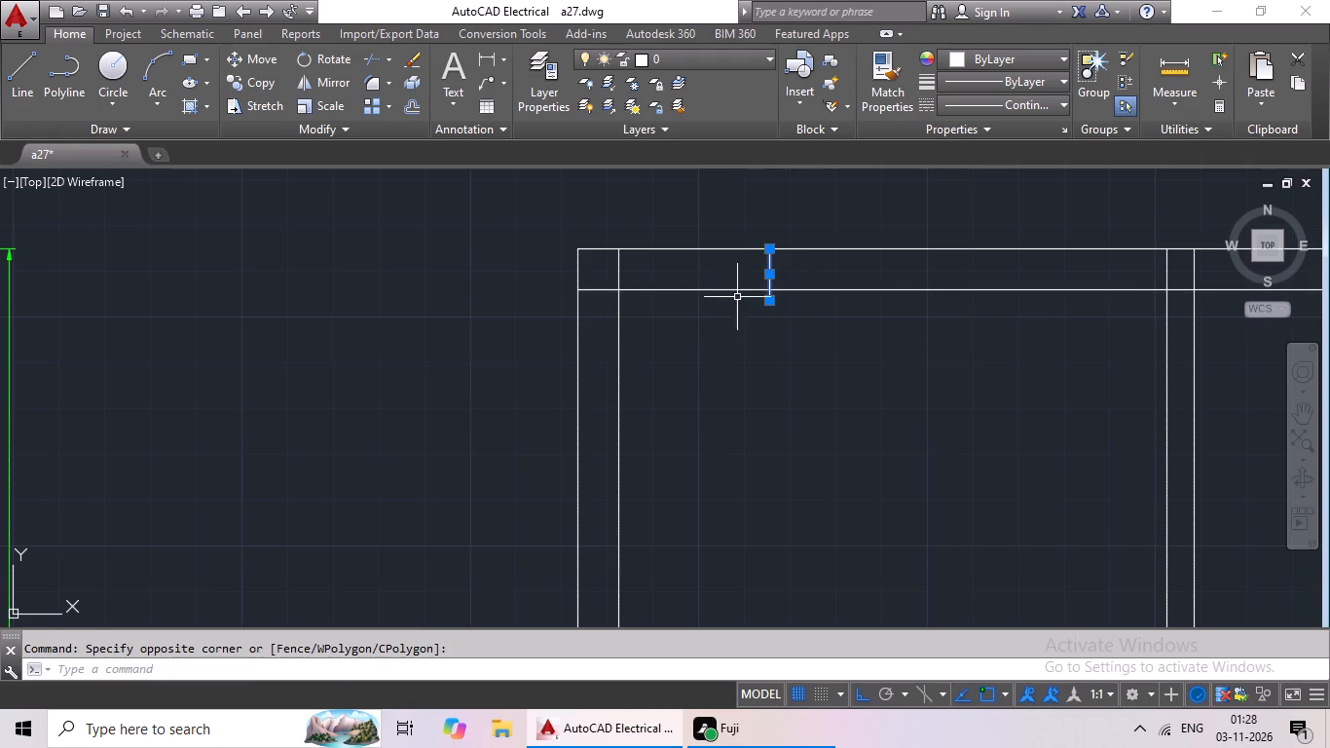
{"action": "key", "text": "Delete"}
{"action": "scroll", "coordinate": [765, 484], "scroll_direction": "down", "scroll_amount": 3}
{"action": "middle_click_drag", "start_coordinate": [771, 480], "coordinate": [794, 407]}
{"action": "key", "text": "Escape"}
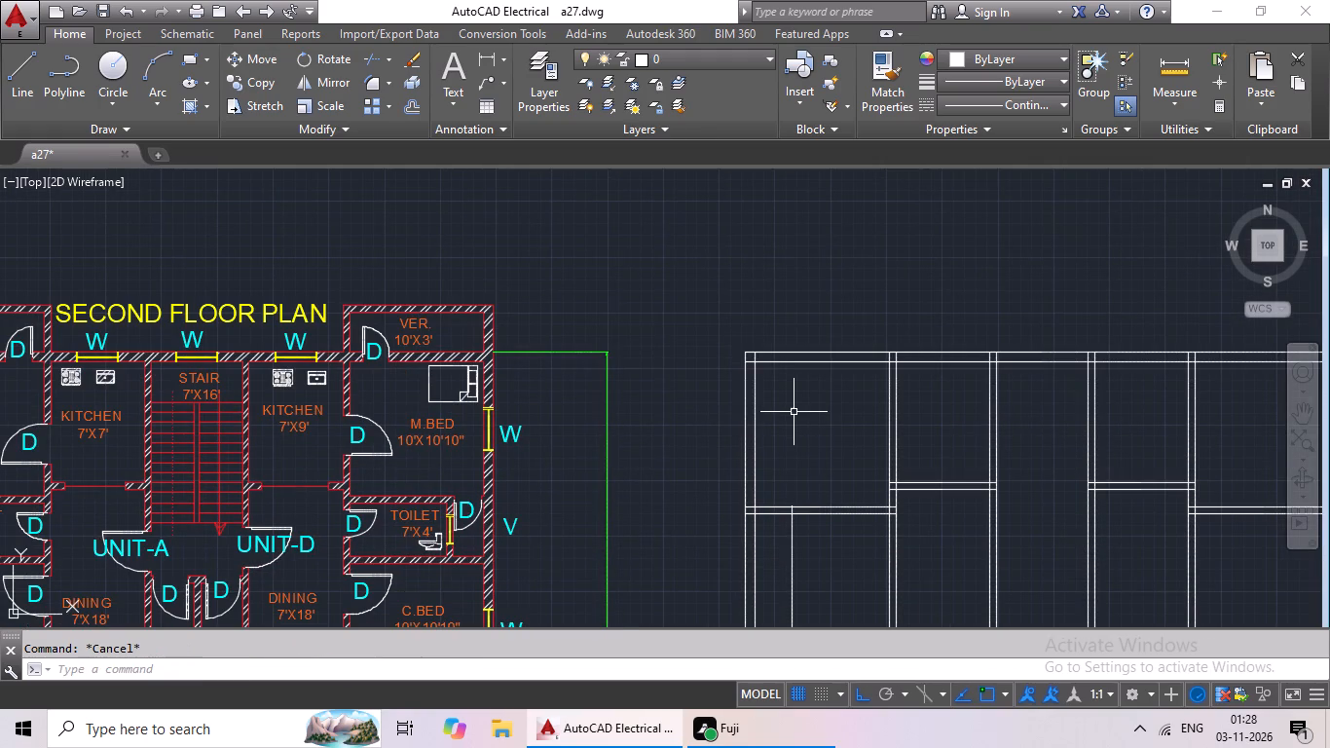
Trim the stub of the new vertical line projecting north of the westernmost horizontal partition.
{"action": "type", "text": "tr"}
{"action": "key", "text": "space"}
{"action": "key", "text": "space"}
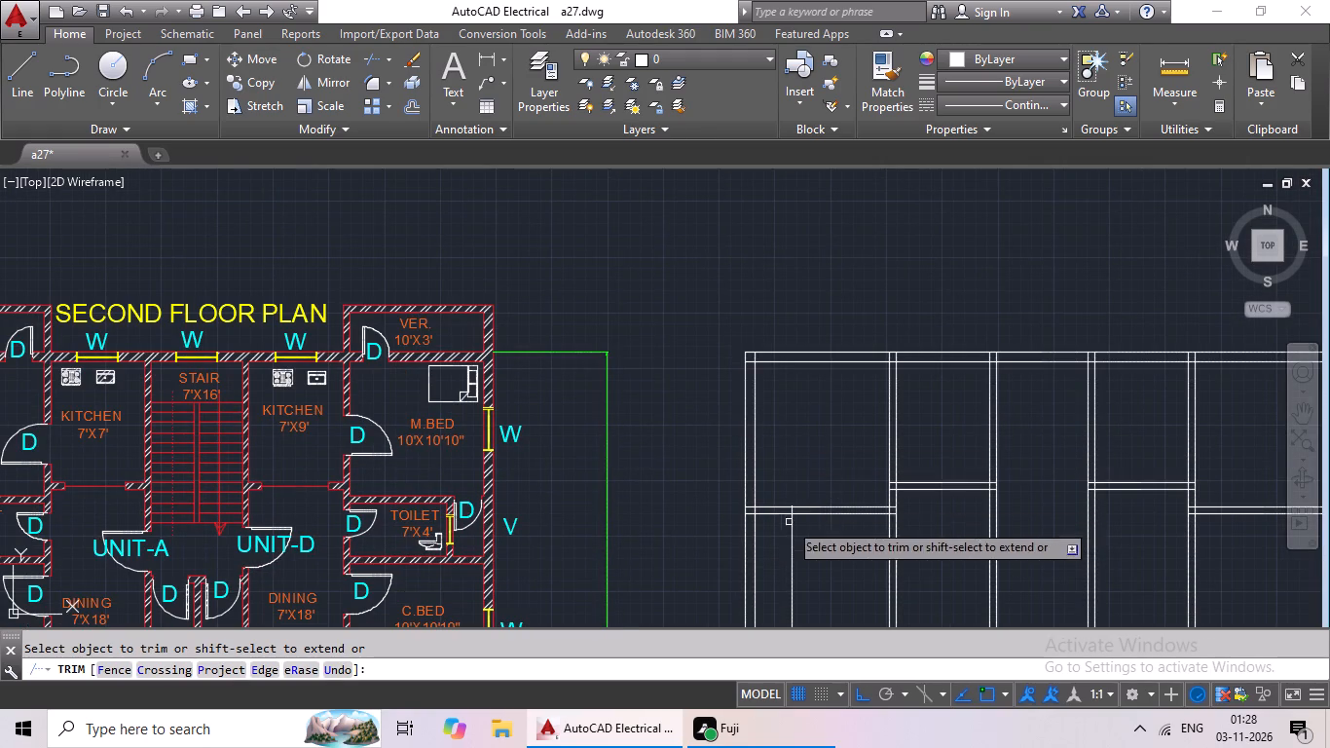
{"action": "scroll", "coordinate": [777, 525], "scroll_direction": "up", "scroll_amount": 3}
{"action": "scroll", "coordinate": [844, 456], "scroll_direction": "up", "scroll_amount": 4}
{"action": "left_click_drag", "start_coordinate": [905, 457], "coordinate": [802, 466]}
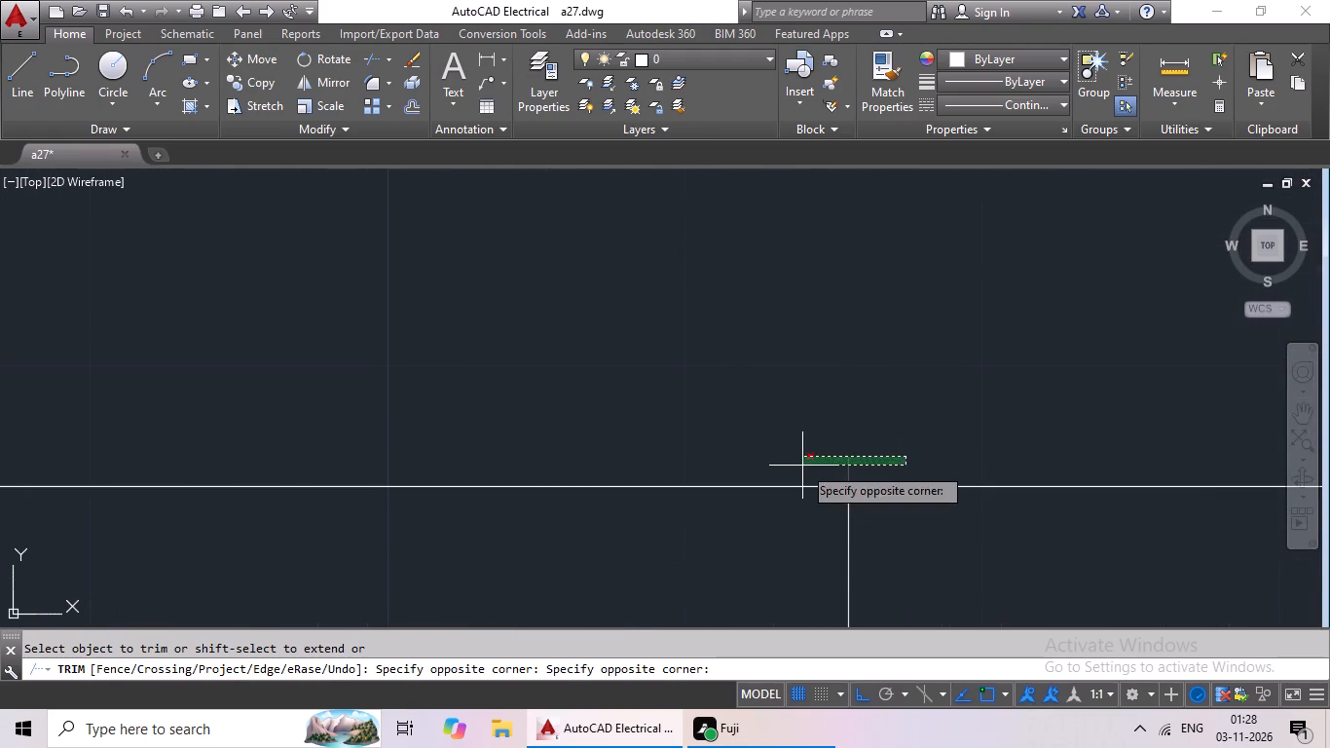
{"action": "scroll", "coordinate": [851, 425], "scroll_direction": "down", "scroll_amount": 1}
{"action": "left_click_drag", "start_coordinate": [807, 448], "coordinate": [808, 439]}
{"action": "scroll", "coordinate": [846, 370], "scroll_direction": "down", "scroll_amount": 3}
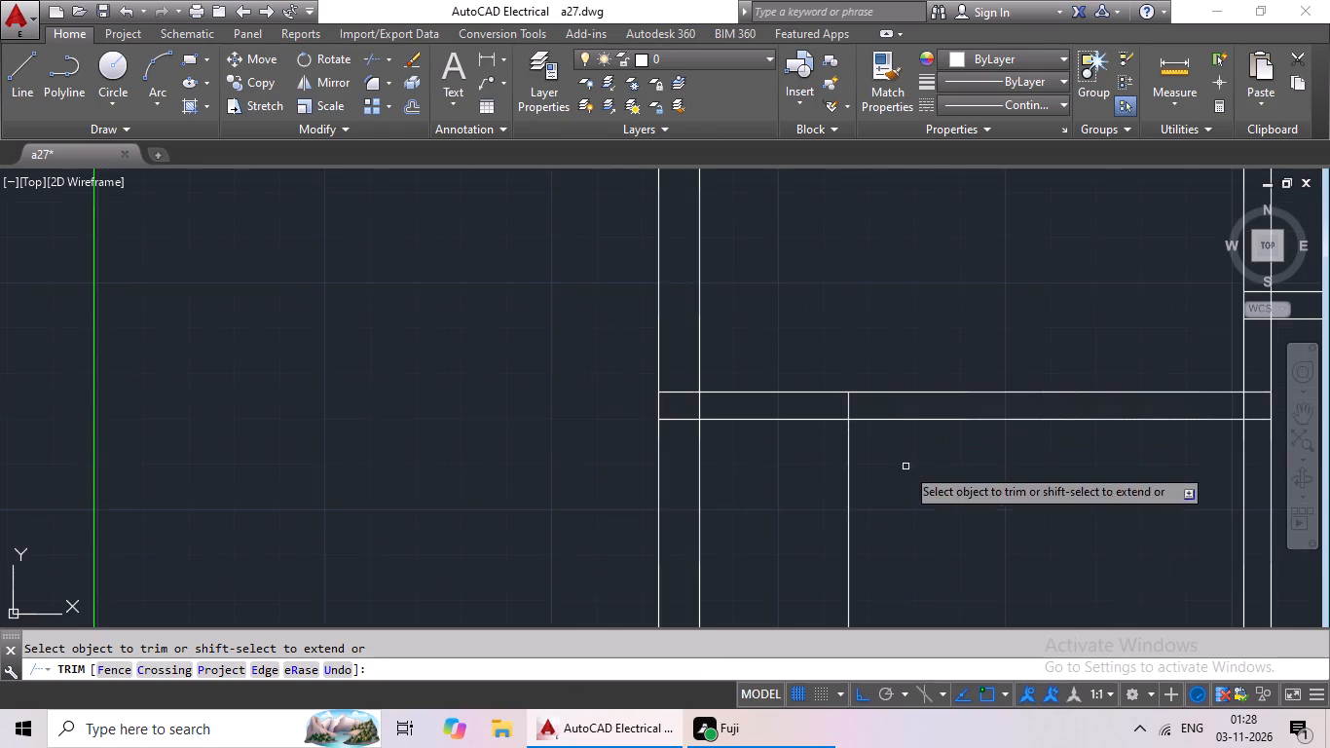
{"action": "middle_click_drag", "start_coordinate": [909, 472], "coordinate": [942, 371]}
{"action": "scroll", "coordinate": [945, 371], "scroll_direction": "down", "scroll_amount": 2}
{"action": "middle_click_drag", "start_coordinate": [953, 419], "coordinate": [903, 403]}
{"action": "key", "text": "Escape"}
{"action": "key", "text": "Escape"}
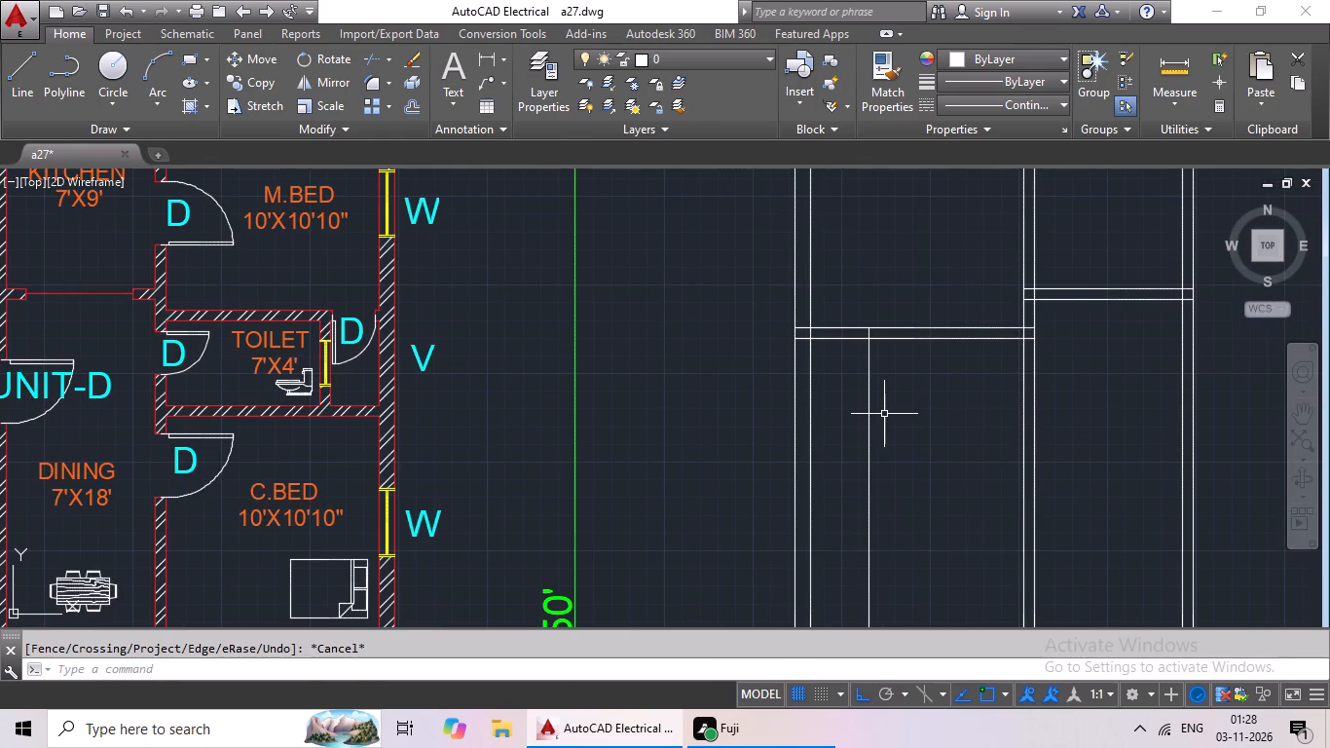
Offset the toilet's new vertical wall line 6" westward to give that wall its thickness.
{"action": "key", "text": "o"}
{"action": "key", "text": "Return"}
{"action": "key", "text": "6"}
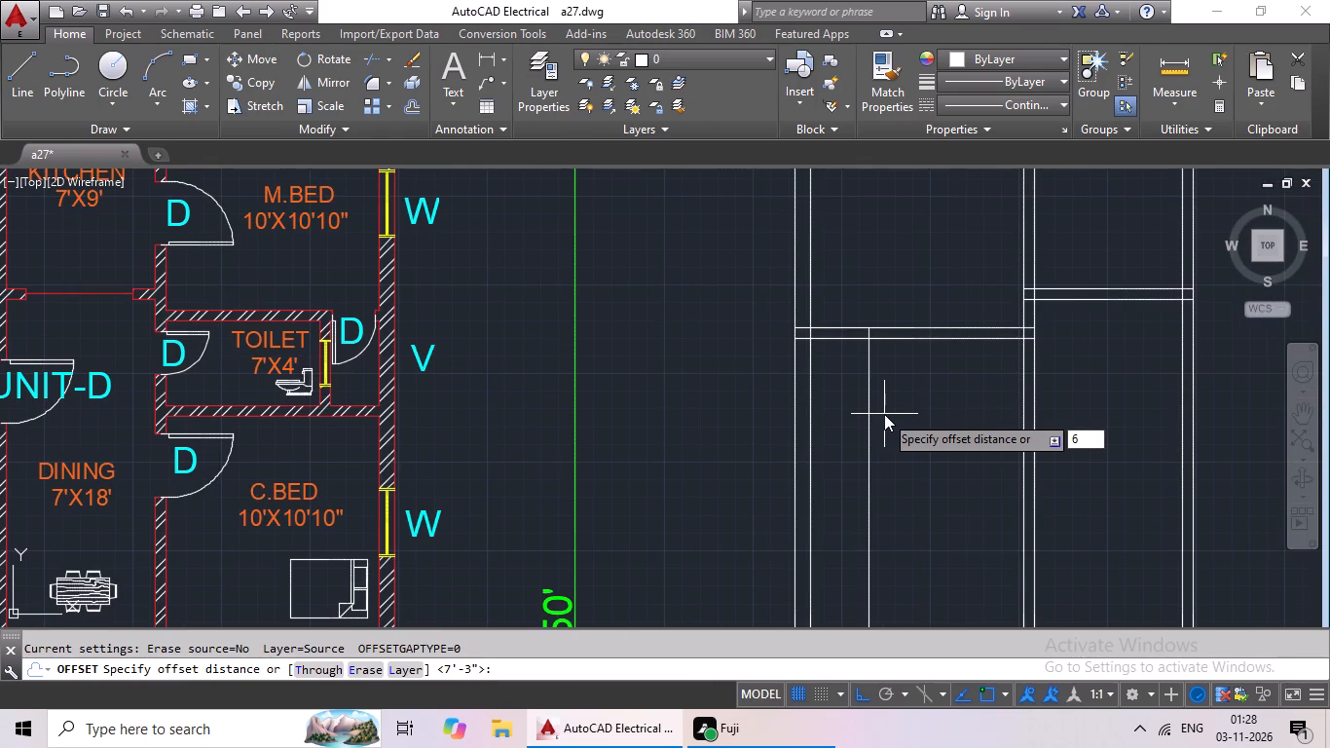
{"action": "key", "text": "shift+quotedbl"}
{"action": "key", "text": "Return"}
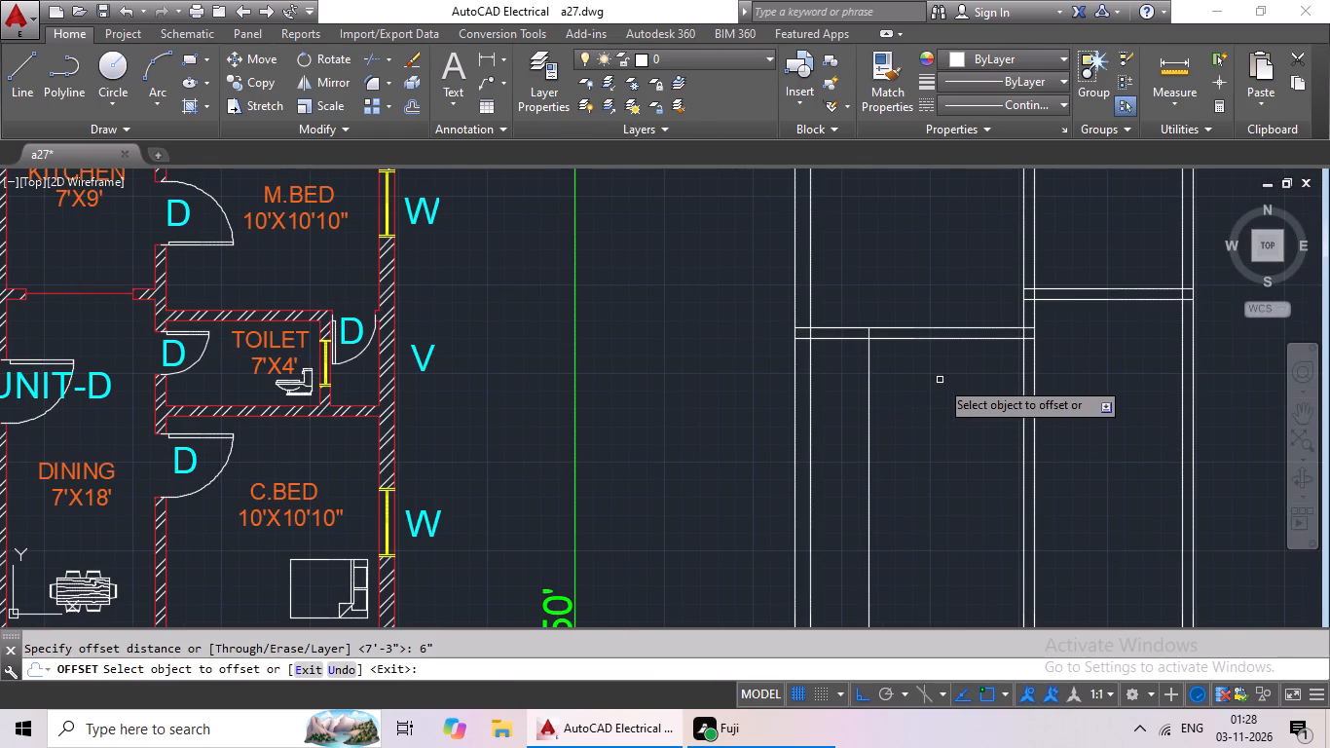
{"action": "left_click", "coordinate": [868, 419]}
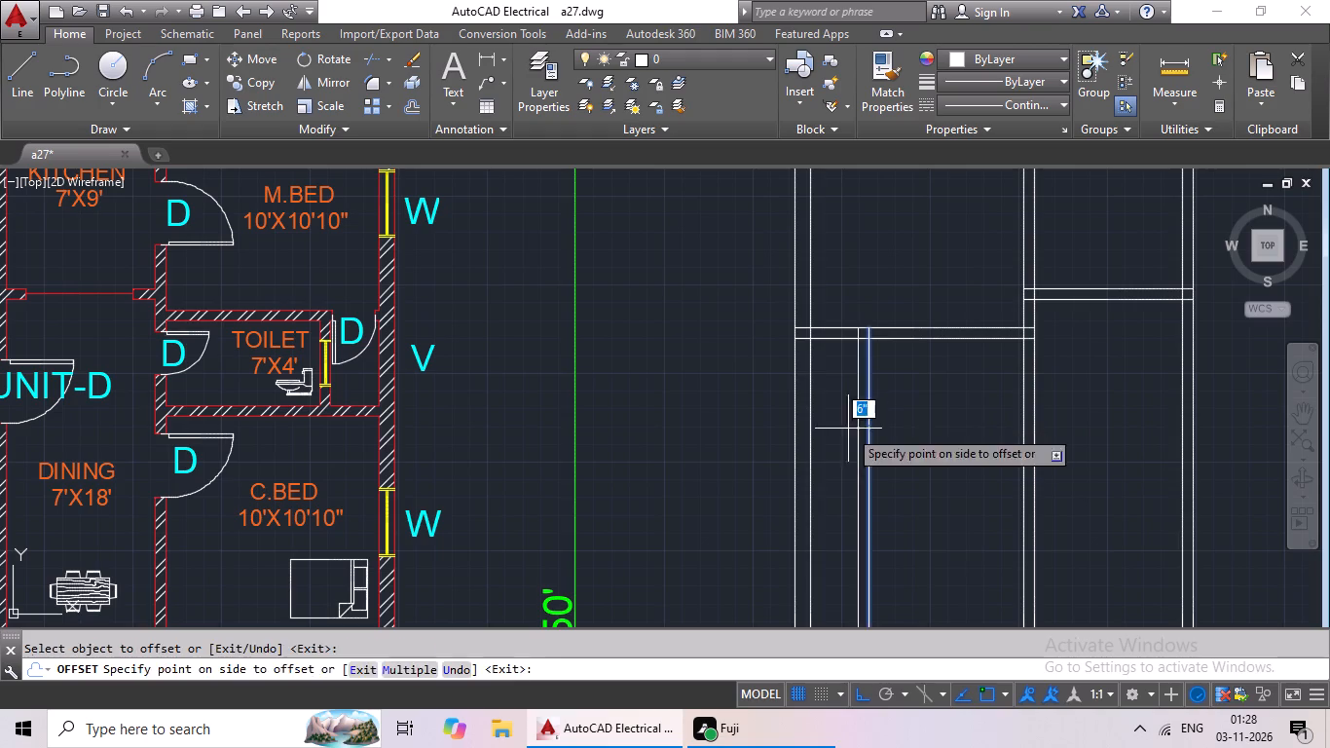
{"action": "left_click", "coordinate": [848, 429]}
{"action": "scroll", "coordinate": [902, 397], "scroll_direction": "down", "scroll_amount": 2}
{"action": "middle_click_drag", "start_coordinate": [902, 397], "coordinate": [869, 416]}
{"action": "scroll", "coordinate": [869, 414], "scroll_direction": "down", "scroll_amount": 1}
{"action": "key", "text": "Escape"}
{"action": "key", "text": "Escape"}
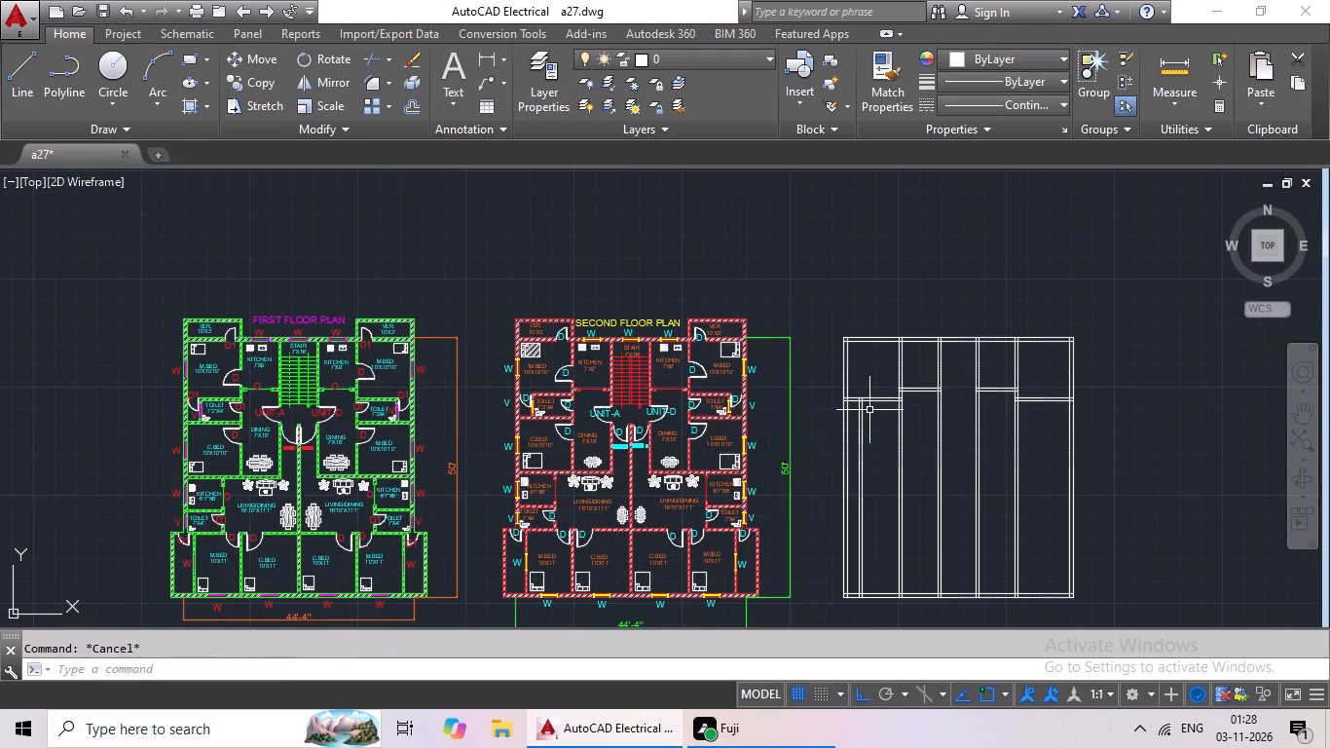
Offset the south line of the westernmost horizontal partition 4' southward for the toilet's opposite wall.
{"action": "key", "text": "o"}
{"action": "key", "text": "Return"}
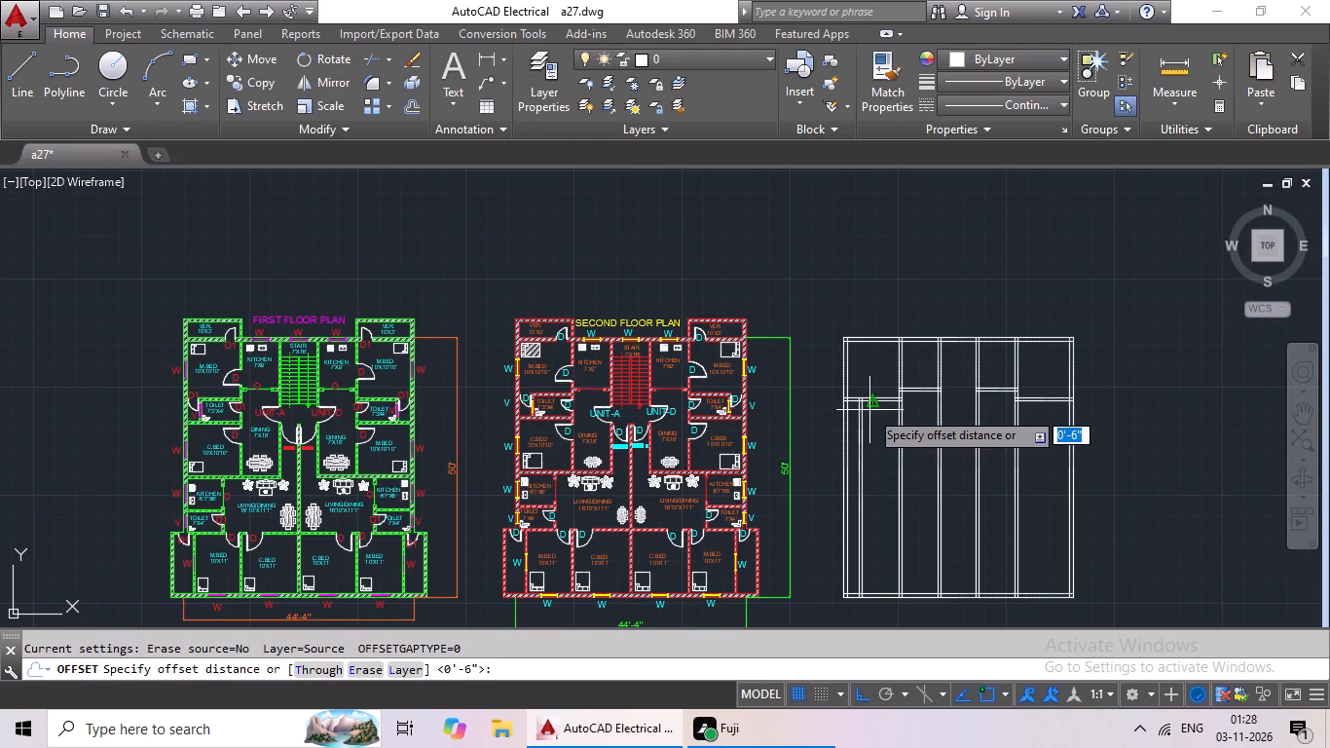
{"action": "type", "text": "4'"}
{"action": "key", "text": "Return"}
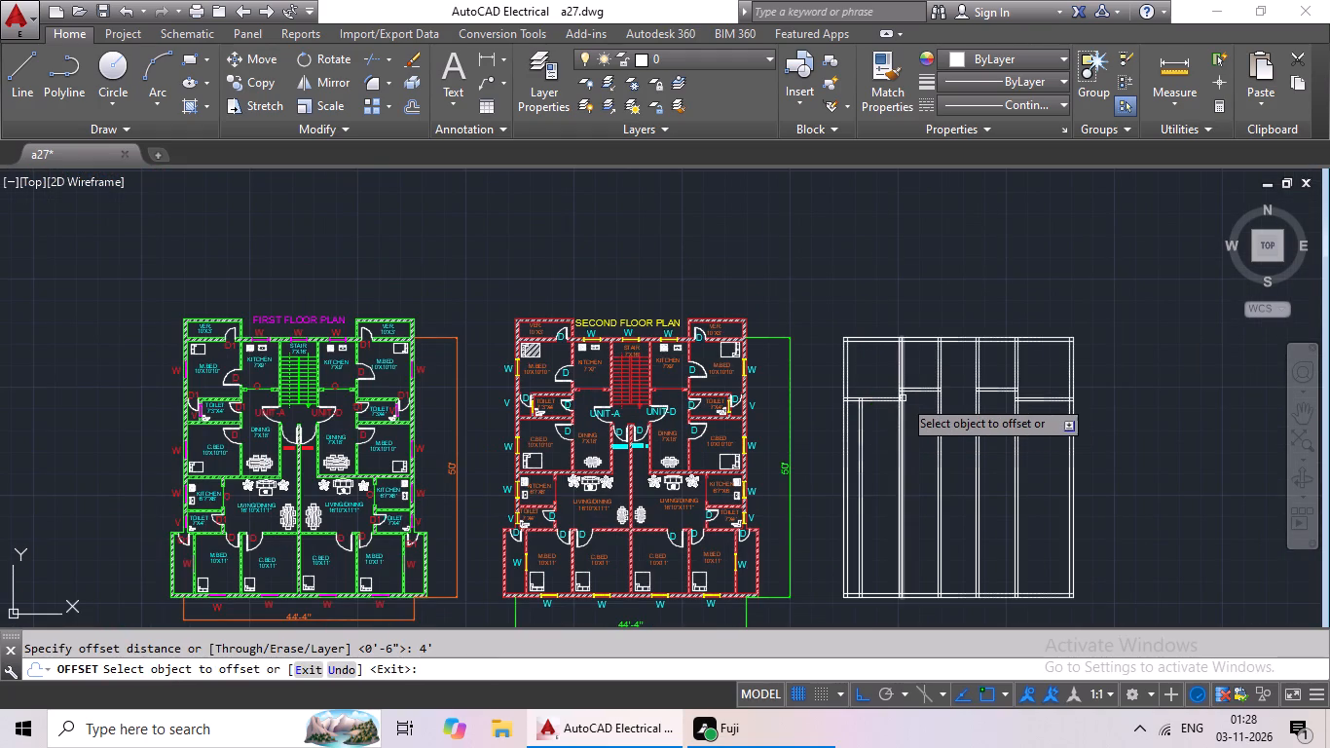
{"action": "scroll", "coordinate": [875, 404], "scroll_direction": "up", "scroll_amount": 4}
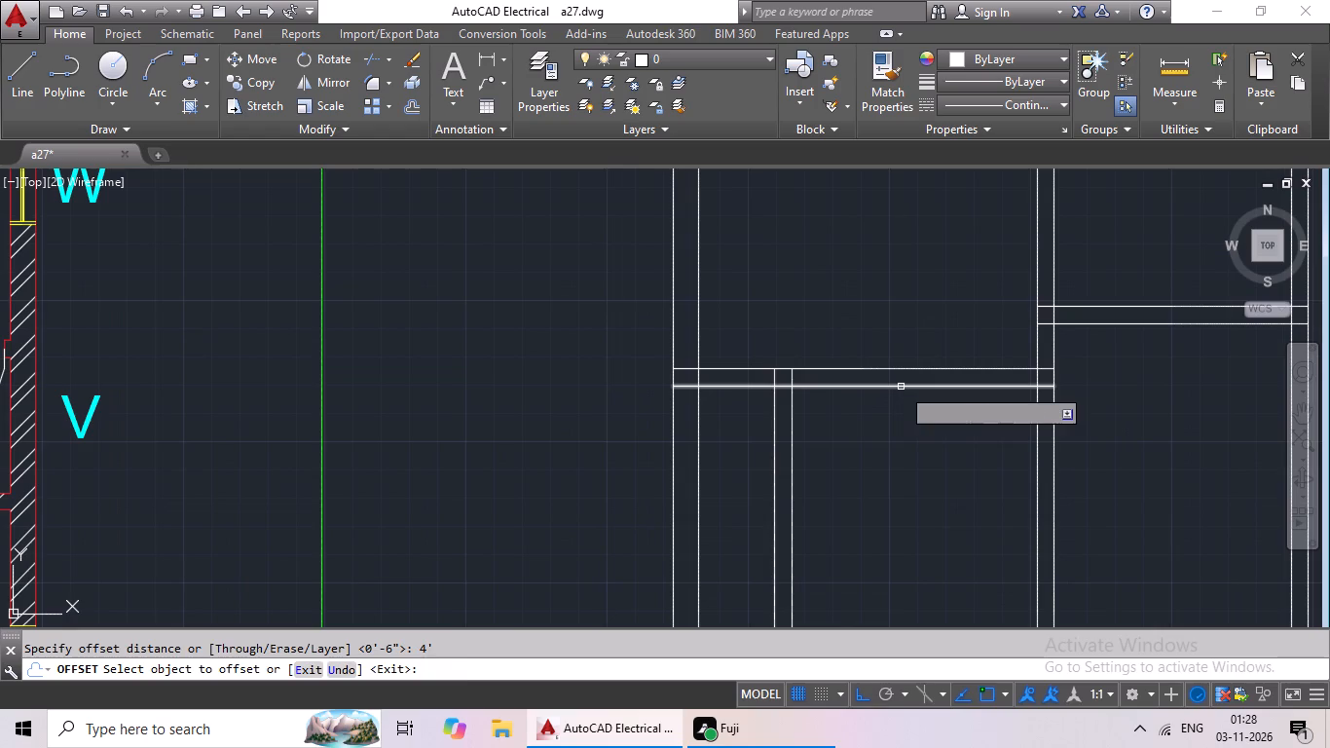
{"action": "left_click_drag", "start_coordinate": [901, 387], "coordinate": [897, 447]}
{"action": "left_click", "coordinate": [897, 476]}
{"action": "scroll", "coordinate": [920, 445], "scroll_direction": "down", "scroll_amount": 1}
{"action": "middle_click_drag", "start_coordinate": [919, 452], "coordinate": [881, 458]}
{"action": "key", "text": "Escape"}
{"action": "key", "text": "Escape"}
{"action": "key", "text": "Escape"}
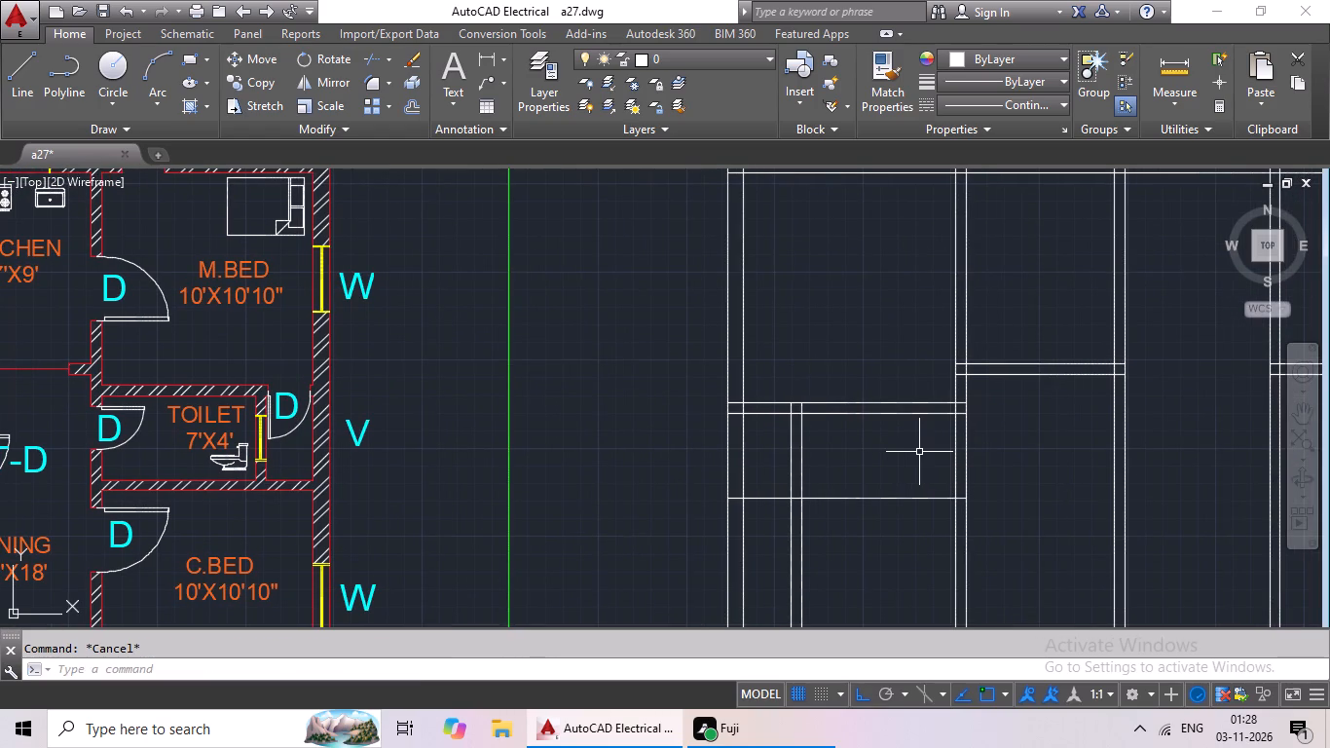
Offset the west toilet's south wall line 6" southward to give that wall its thickness.
{"action": "key", "text": "o"}
{"action": "key", "text": "Return"}
{"action": "type", "text": "6\""}
{"action": "key", "text": "Return"}
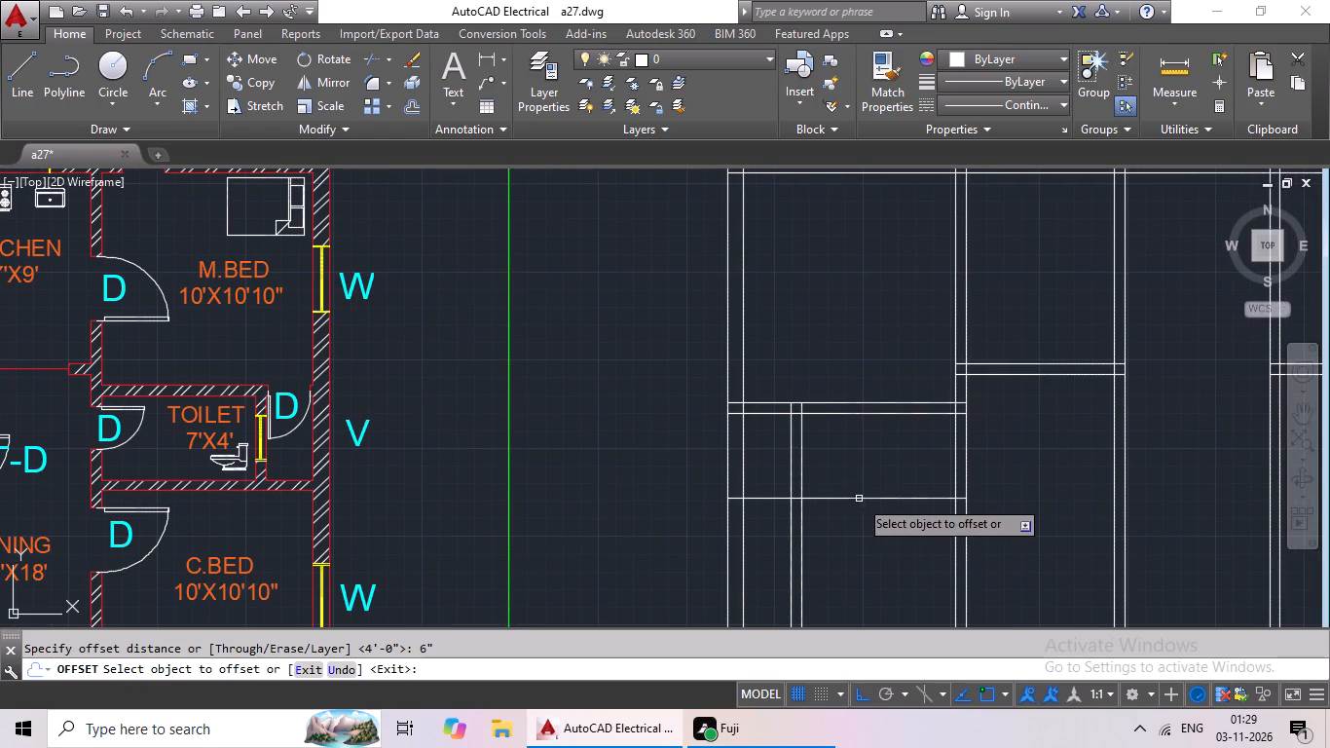
{"action": "left_click_drag", "start_coordinate": [860, 498], "coordinate": [860, 527]}
{"action": "left_click", "coordinate": [849, 557]}
{"action": "scroll", "coordinate": [879, 466], "scroll_direction": "down", "scroll_amount": 2}
{"action": "middle_click_drag", "start_coordinate": [880, 464], "coordinate": [670, 426]}
{"action": "middle_click_drag", "start_coordinate": [675, 482], "coordinate": [679, 477]}
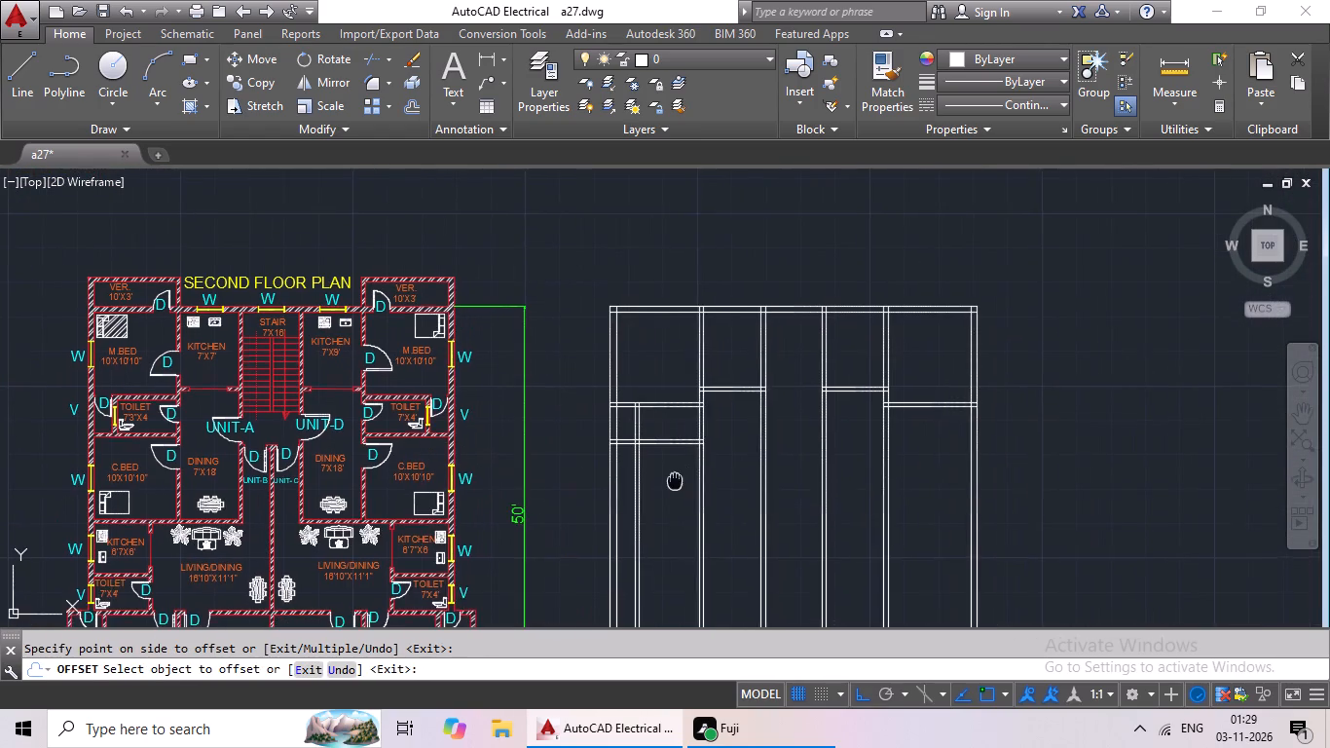
{"action": "middle_click_drag", "start_coordinate": [679, 477], "coordinate": [714, 453]}
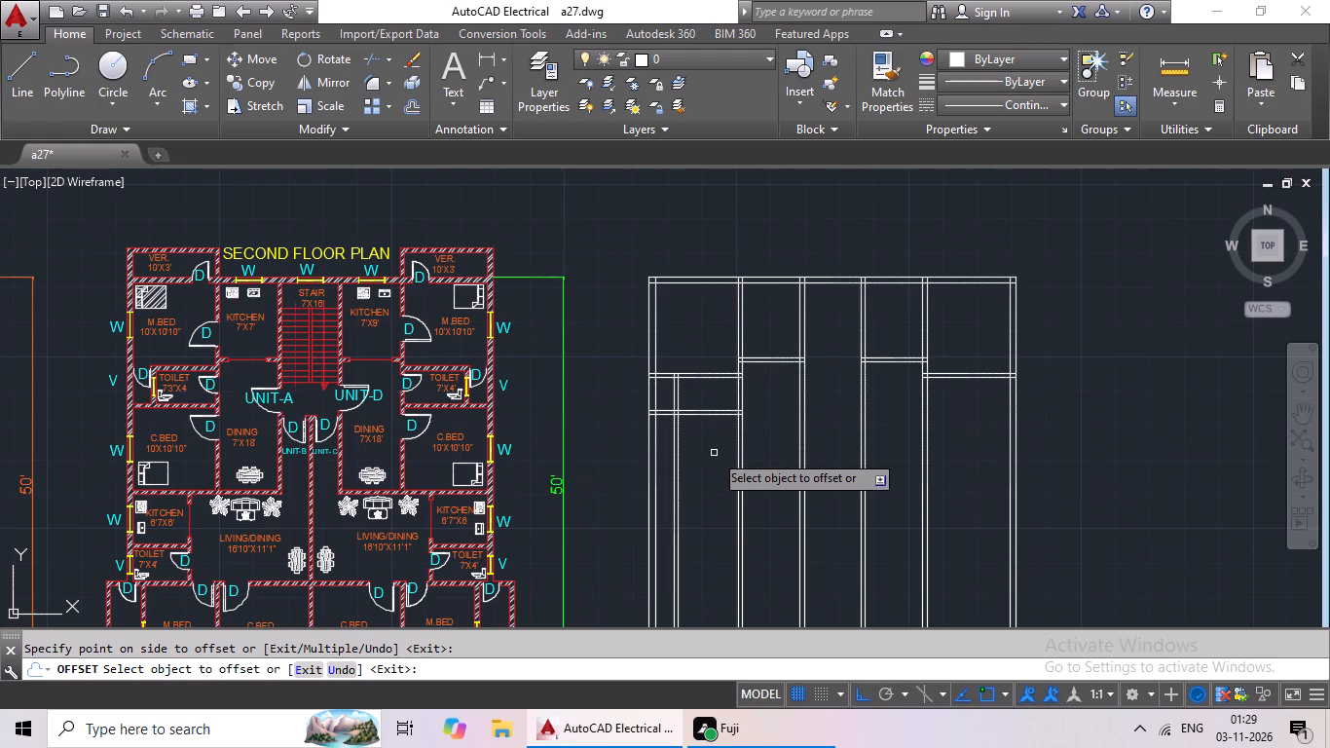
{"action": "middle_click_drag", "start_coordinate": [714, 453], "coordinate": [747, 437]}
{"action": "key", "text": "Escape"}
{"action": "key", "text": "Escape"}
Trim both of the west toilet's vertical wall lines where they run on south of its south wall.
{"action": "type", "text": "tr"}
{"action": "key", "text": "space"}
{"action": "key", "text": "space"}
{"action": "scroll", "coordinate": [712, 432], "scroll_direction": "up", "scroll_amount": 1}
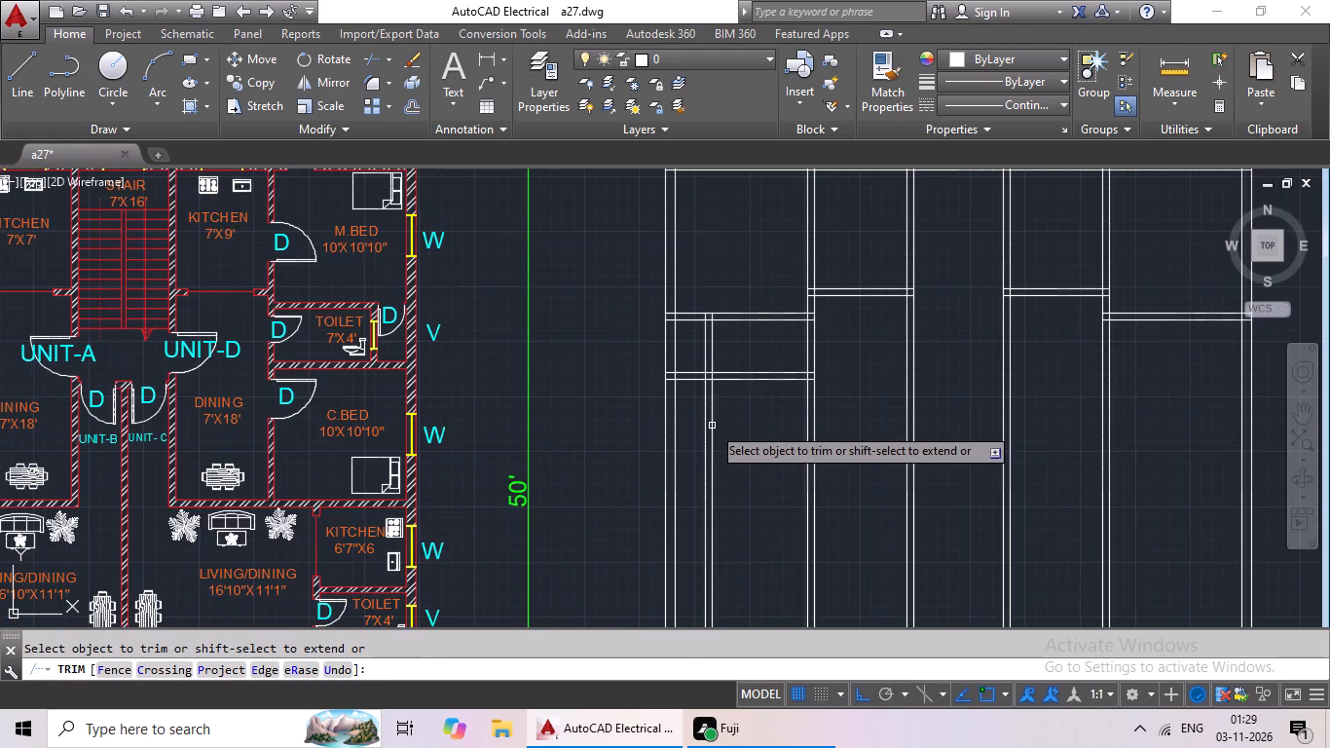
{"action": "scroll", "coordinate": [710, 404], "scroll_direction": "up", "scroll_amount": 3}
{"action": "left_click_drag", "start_coordinate": [785, 361], "coordinate": [629, 530]}
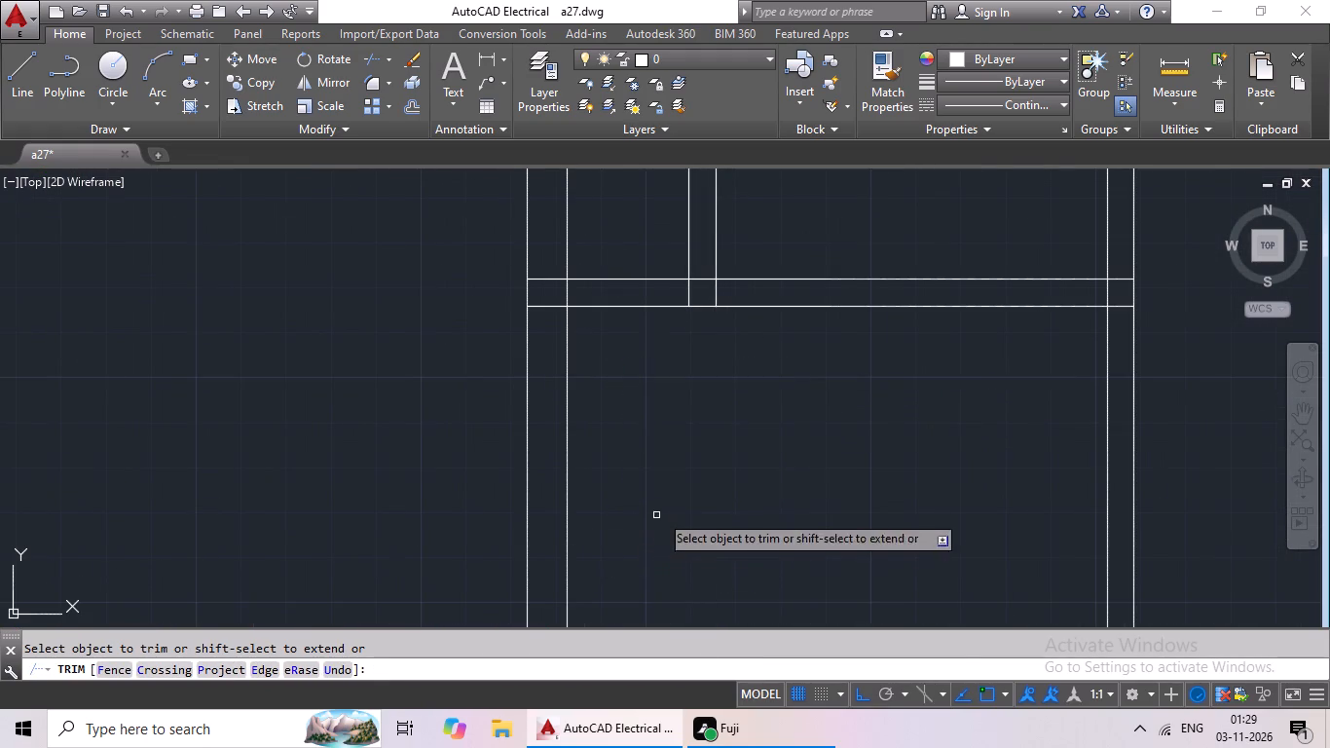
{"action": "scroll", "coordinate": [672, 508], "scroll_direction": "down", "scroll_amount": 2}
{"action": "middle_click_drag", "start_coordinate": [683, 519], "coordinate": [747, 395]}
{"action": "scroll", "coordinate": [727, 416], "scroll_direction": "down", "scroll_amount": 2}
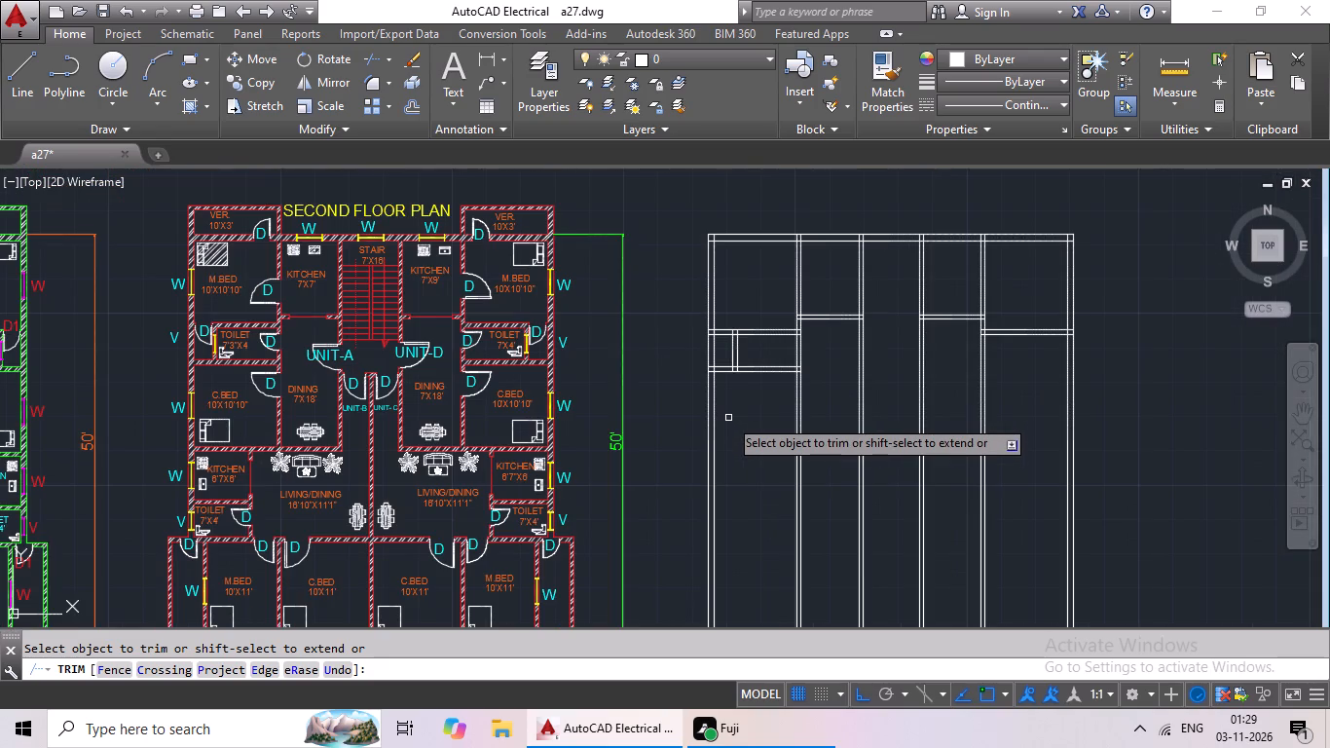
{"action": "scroll", "coordinate": [732, 418], "scroll_direction": "up", "scroll_amount": 1}
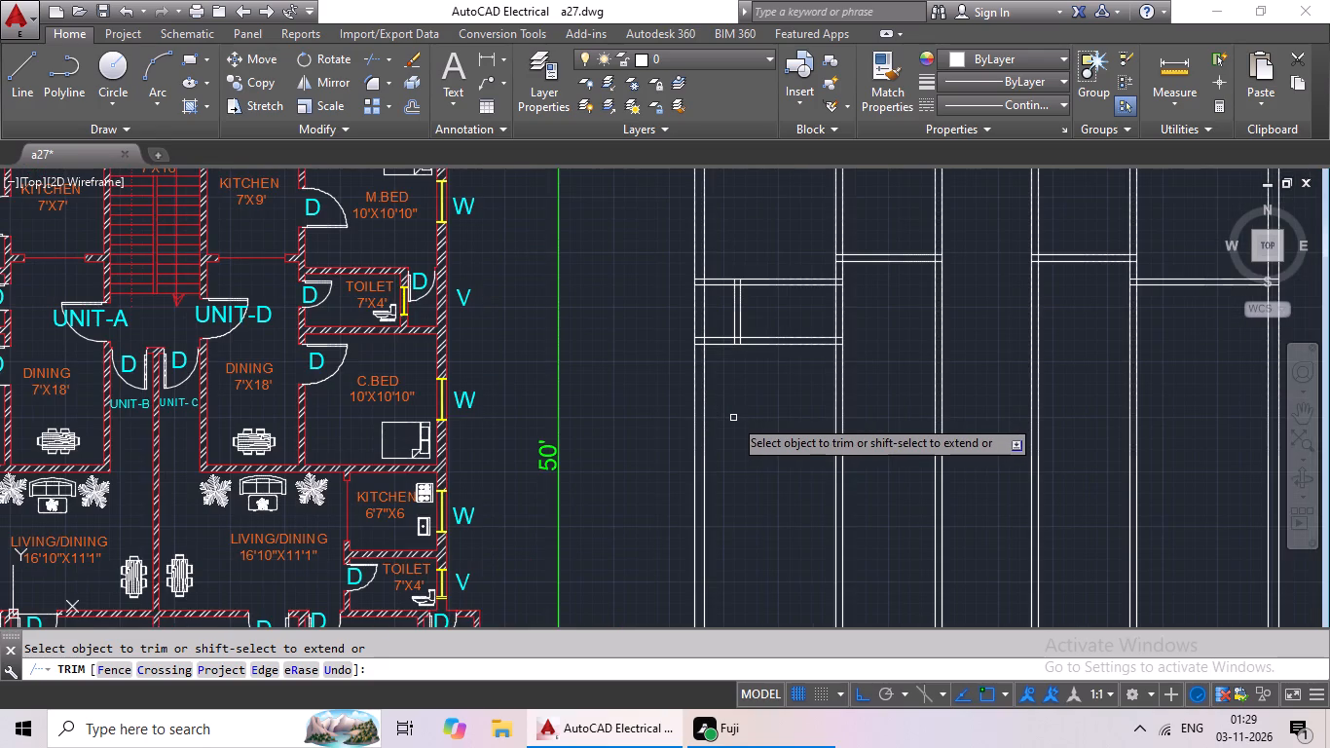
{"action": "key", "text": "Escape"}
Offset the outer line of the west toilet's south wall 10'10" southward for the next room's south wall.
{"action": "key", "text": "o"}
{"action": "key", "text": "Return"}
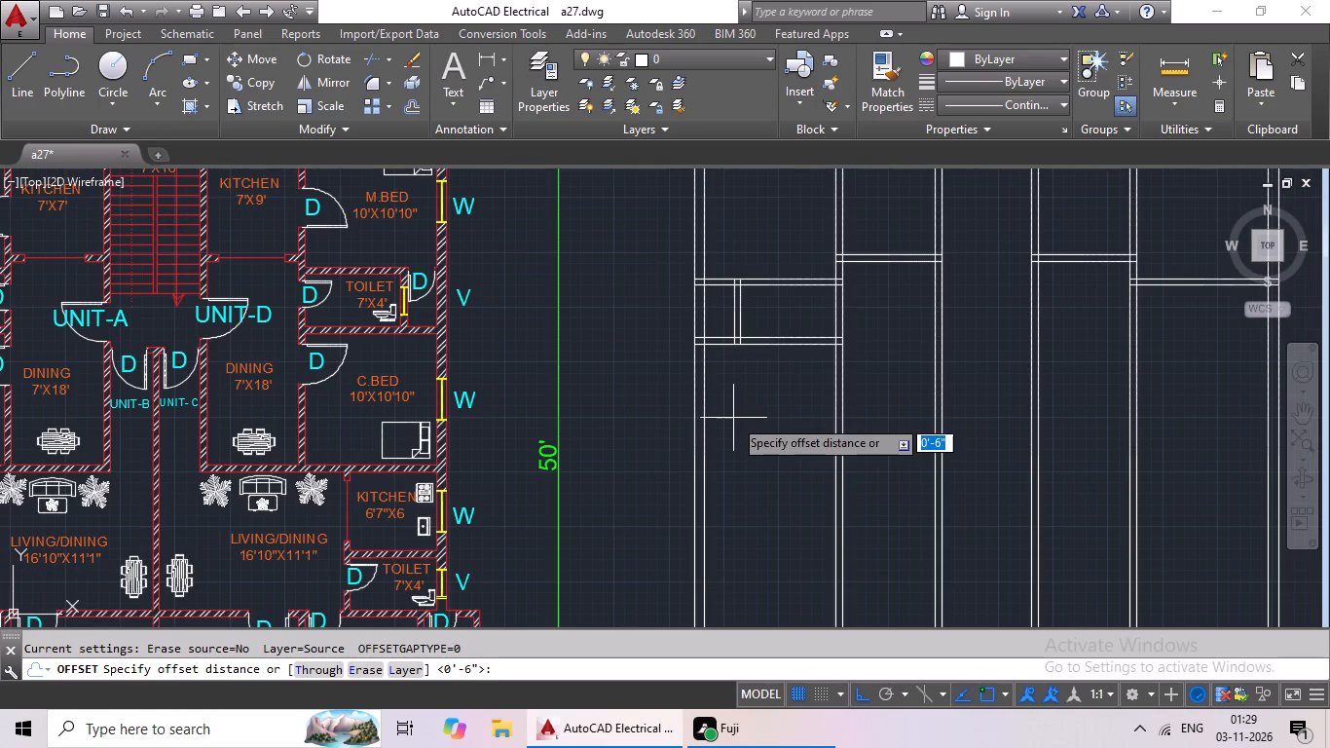
{"action": "type", "text": "10'10\""}
{"action": "key", "text": "Return"}
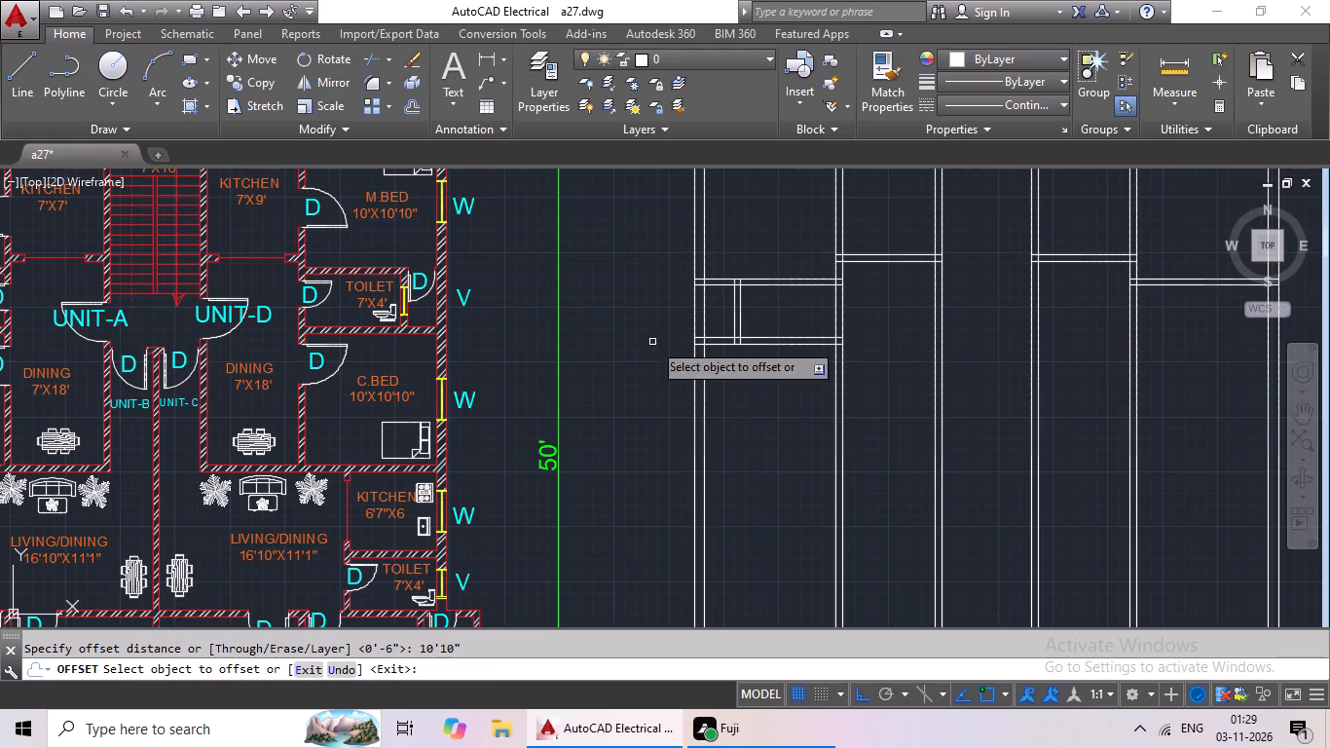
{"action": "left_click_drag", "start_coordinate": [779, 345], "coordinate": [779, 355]}
{"action": "left_click", "coordinate": [773, 366]}
{"action": "scroll", "coordinate": [775, 370], "scroll_direction": "down", "scroll_amount": 2}
{"action": "middle_click_drag", "start_coordinate": [778, 371], "coordinate": [732, 389]}
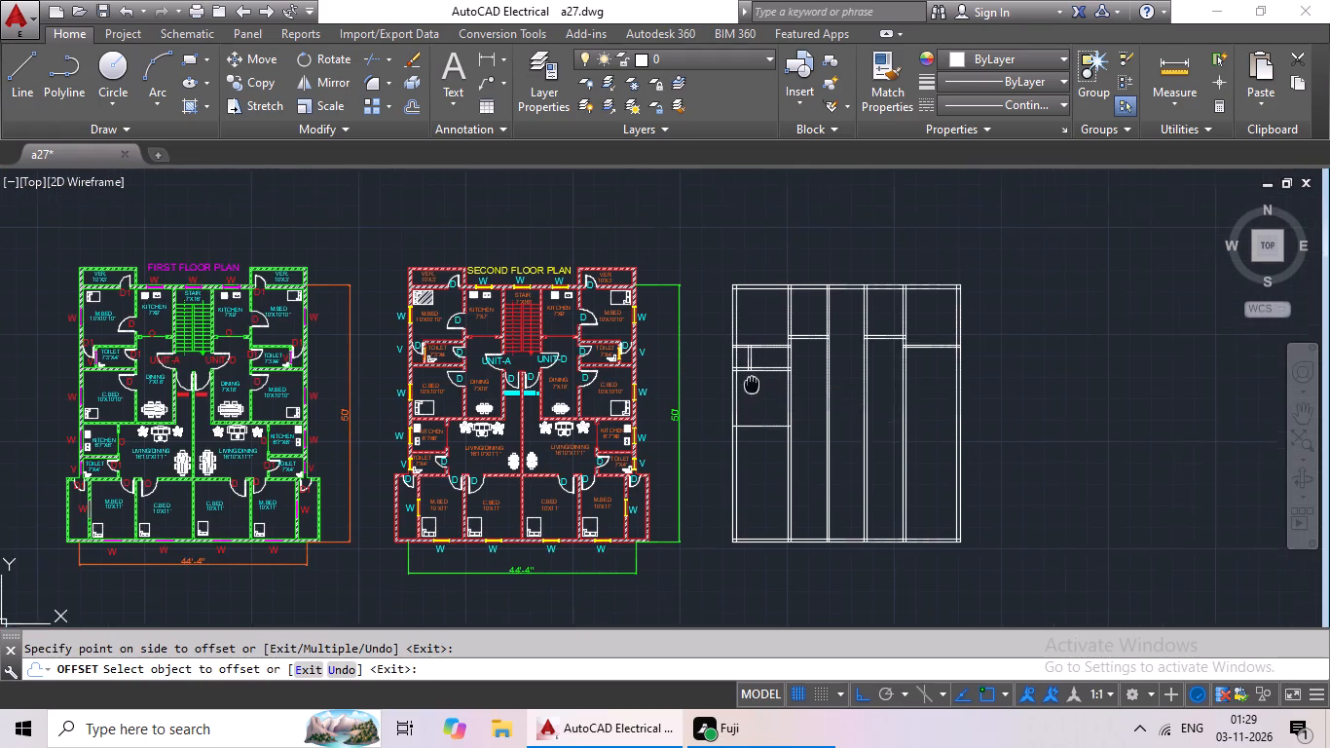
{"action": "middle_click_drag", "start_coordinate": [732, 389], "coordinate": [729, 389]}
{"action": "scroll", "coordinate": [724, 465], "scroll_direction": "up", "scroll_amount": 1}
{"action": "middle_click_drag", "start_coordinate": [725, 457], "coordinate": [732, 442]}
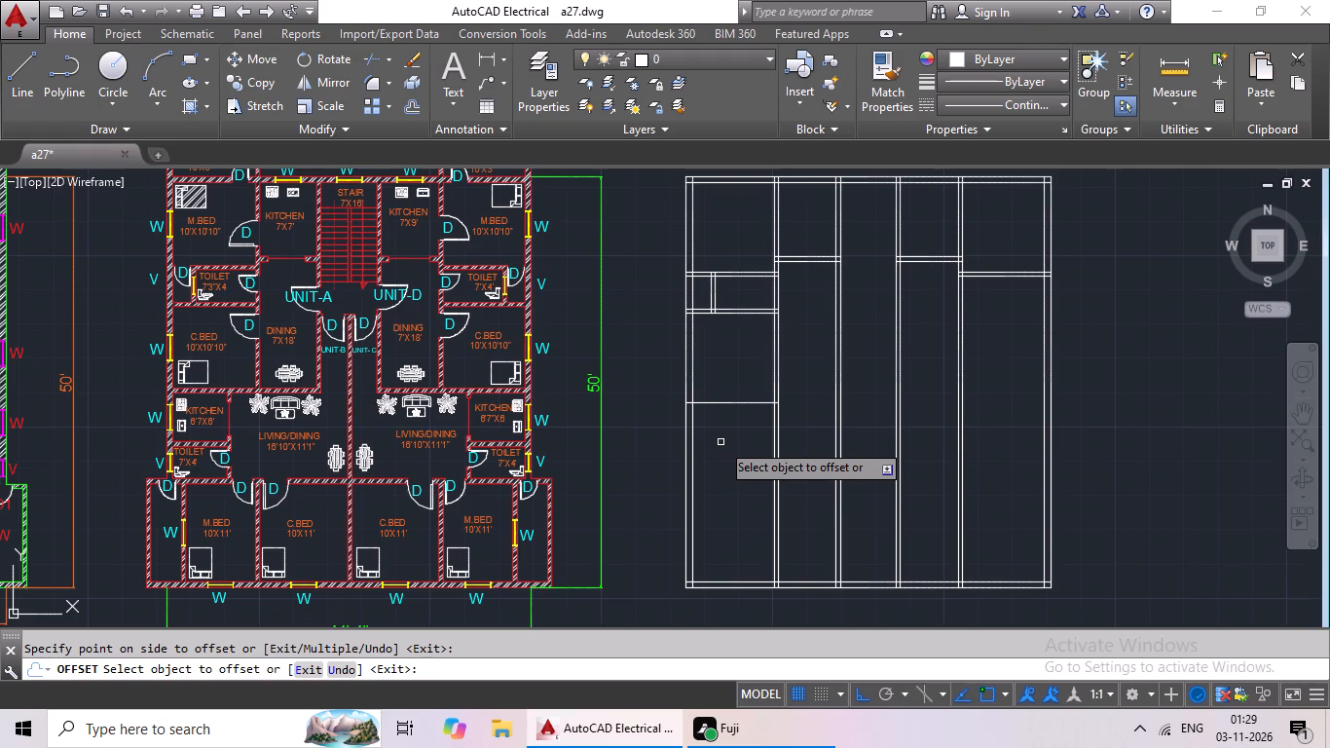
{"action": "key", "text": "Escape"}
{"action": "key", "text": "Escape"}
{"action": "key", "text": "Escape"}
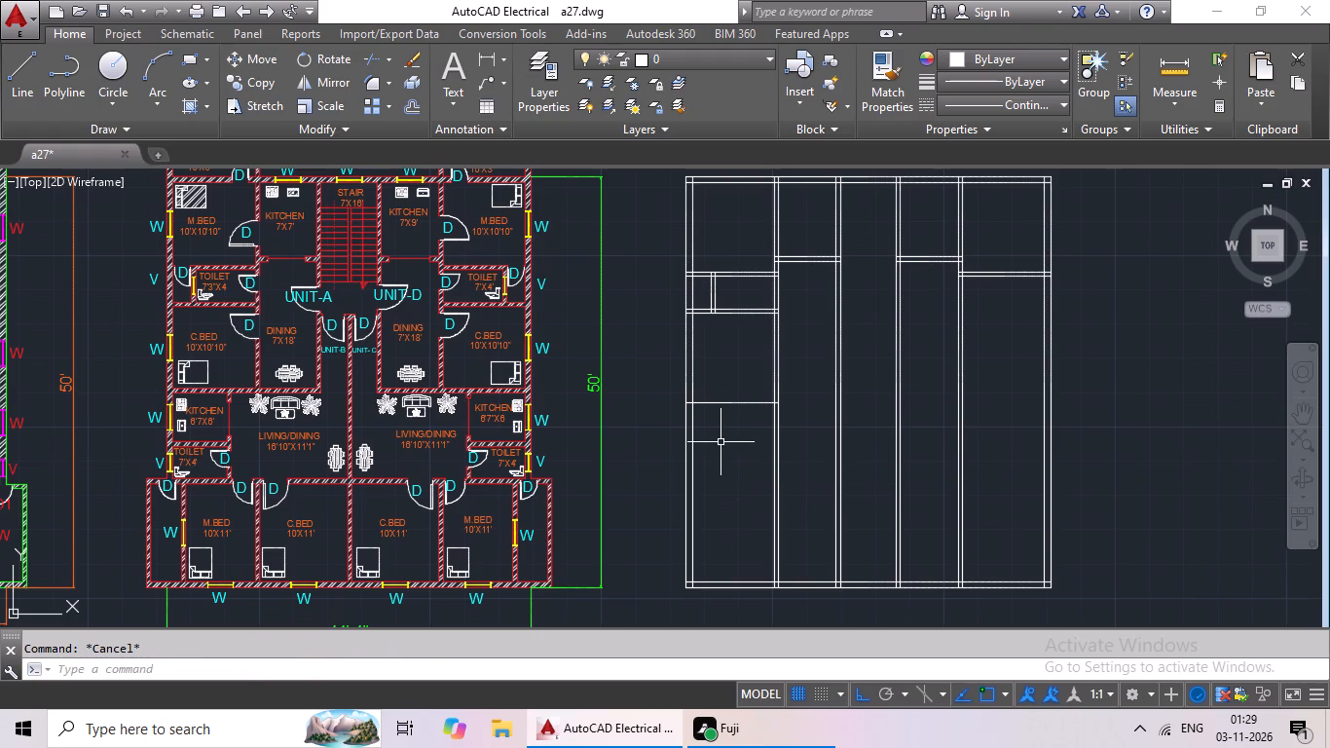
Offset the new south wall line of the room below the west toilet 6" southward.
{"action": "key", "text": "o"}
{"action": "key", "text": "Return"}
{"action": "type", "text": "6\""}
{"action": "key", "text": "Return"}
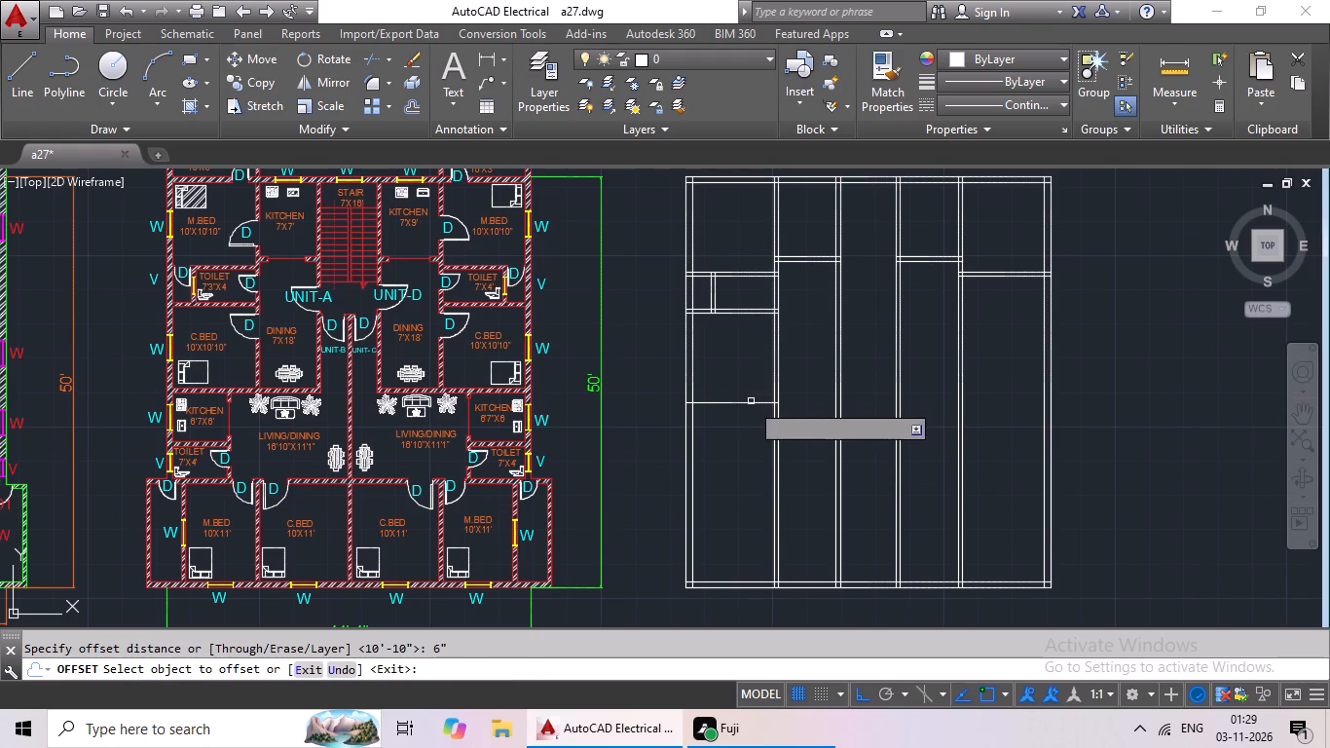
{"action": "left_click_drag", "start_coordinate": [750, 402], "coordinate": [744, 413]}
{"action": "left_click", "coordinate": [740, 434]}
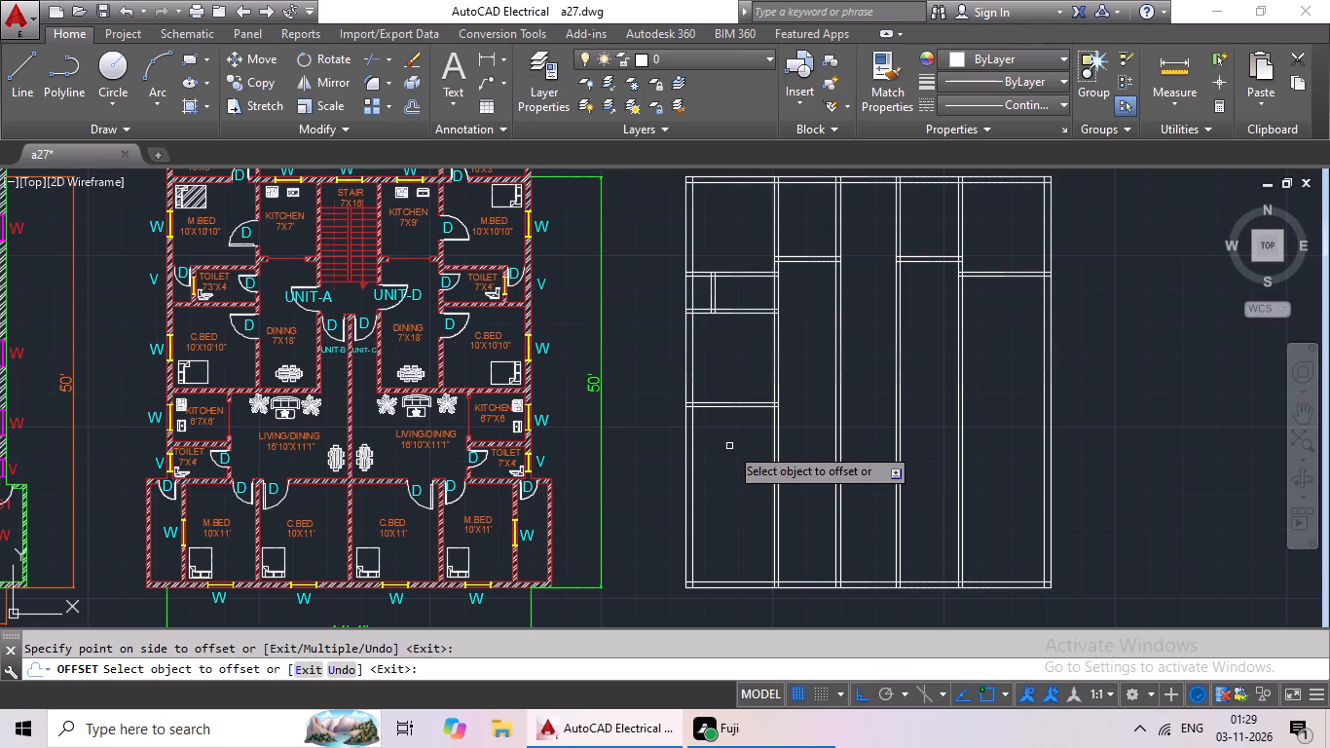
{"action": "middle_click_drag", "start_coordinate": [798, 399], "coordinate": [748, 422]}
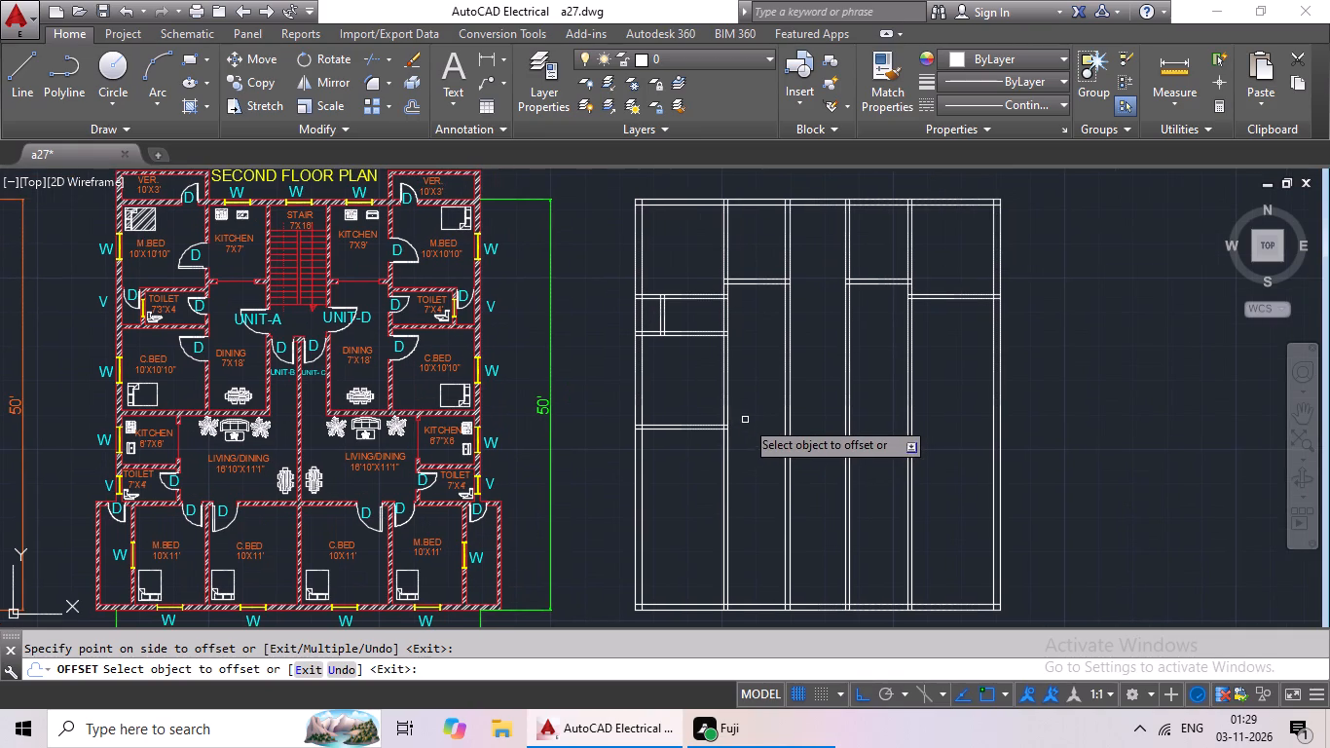
{"action": "key", "text": "Escape"}
{"action": "key", "text": "Escape"}
{"action": "middle_click_drag", "start_coordinate": [941, 354], "coordinate": [858, 361]}
{"action": "key", "text": "Escape"}
{"action": "key", "text": "Escape"}
Offset the east line of the easternmost vertical partition 7'3" eastward for the east toilet's side wall.
{"action": "key", "text": "o"}
{"action": "key", "text": "Return"}
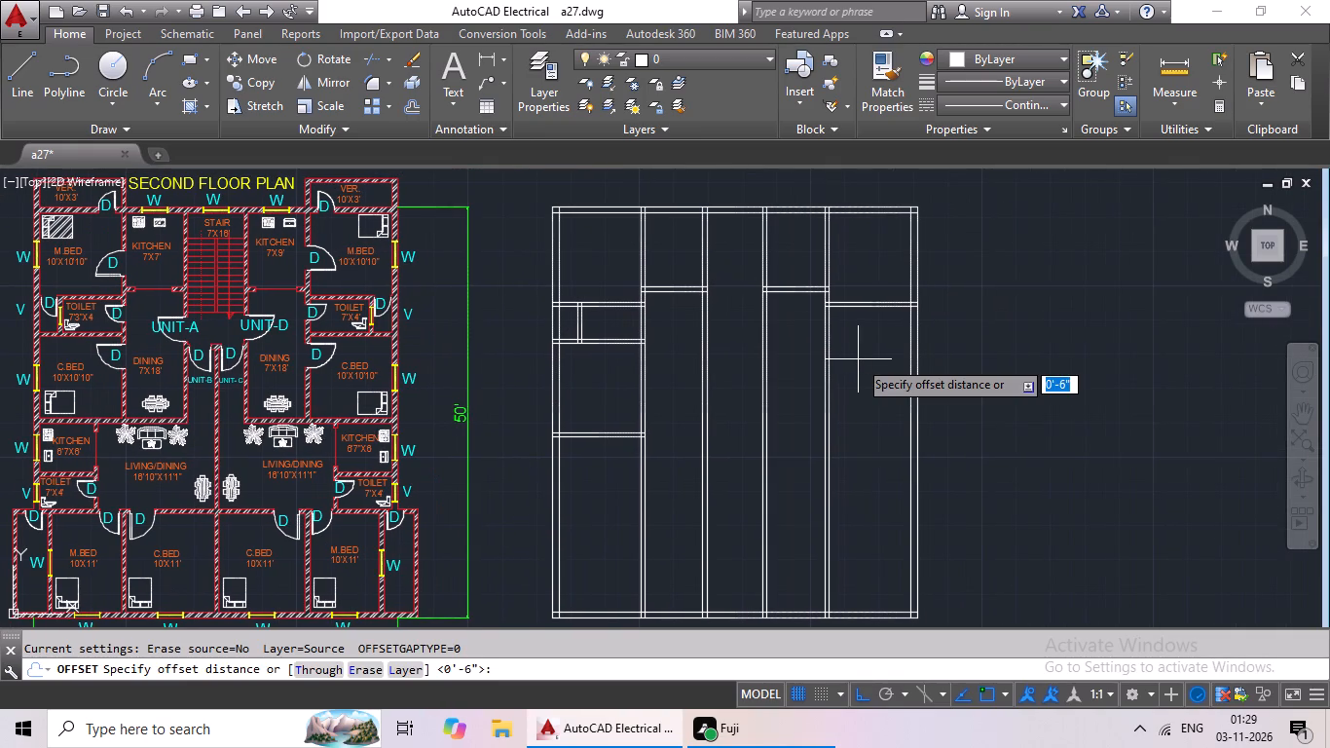
{"action": "type", "text": "7'3"}
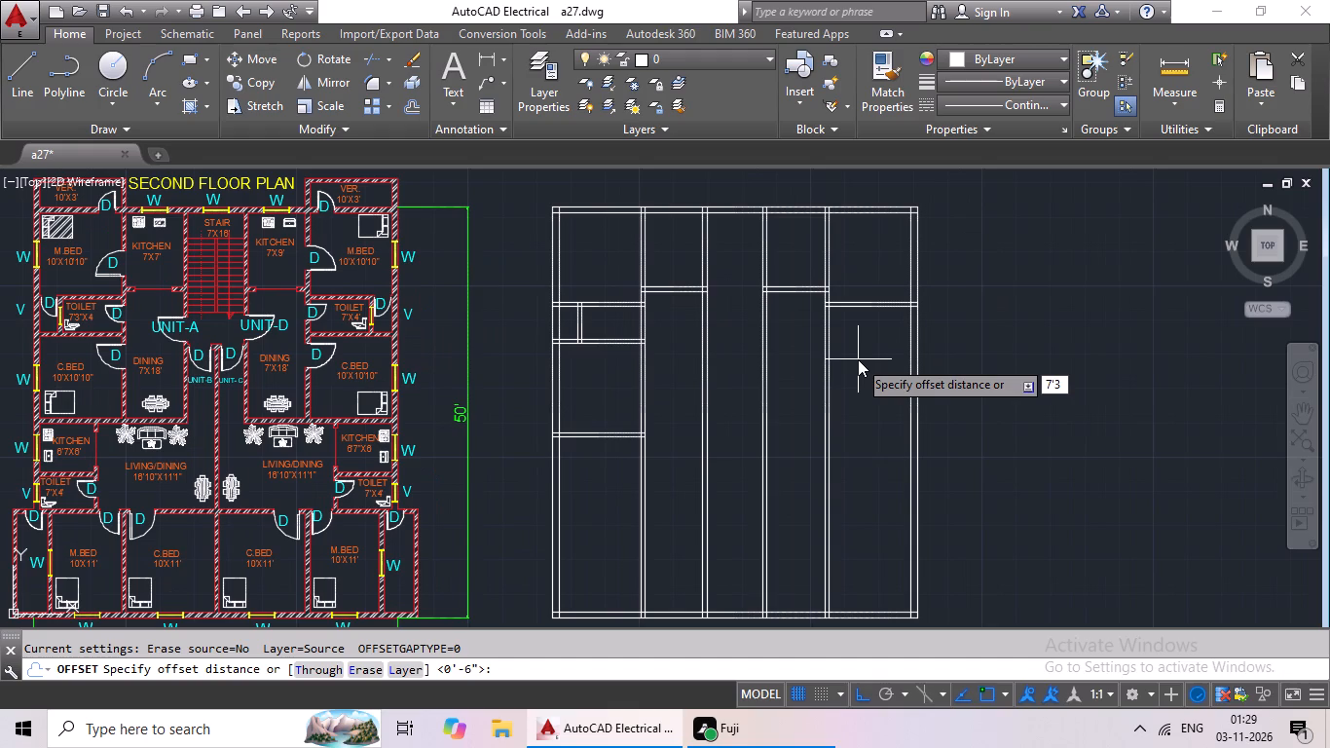
{"action": "key", "text": "shift+quotedbl"}
{"action": "key", "text": "Return"}
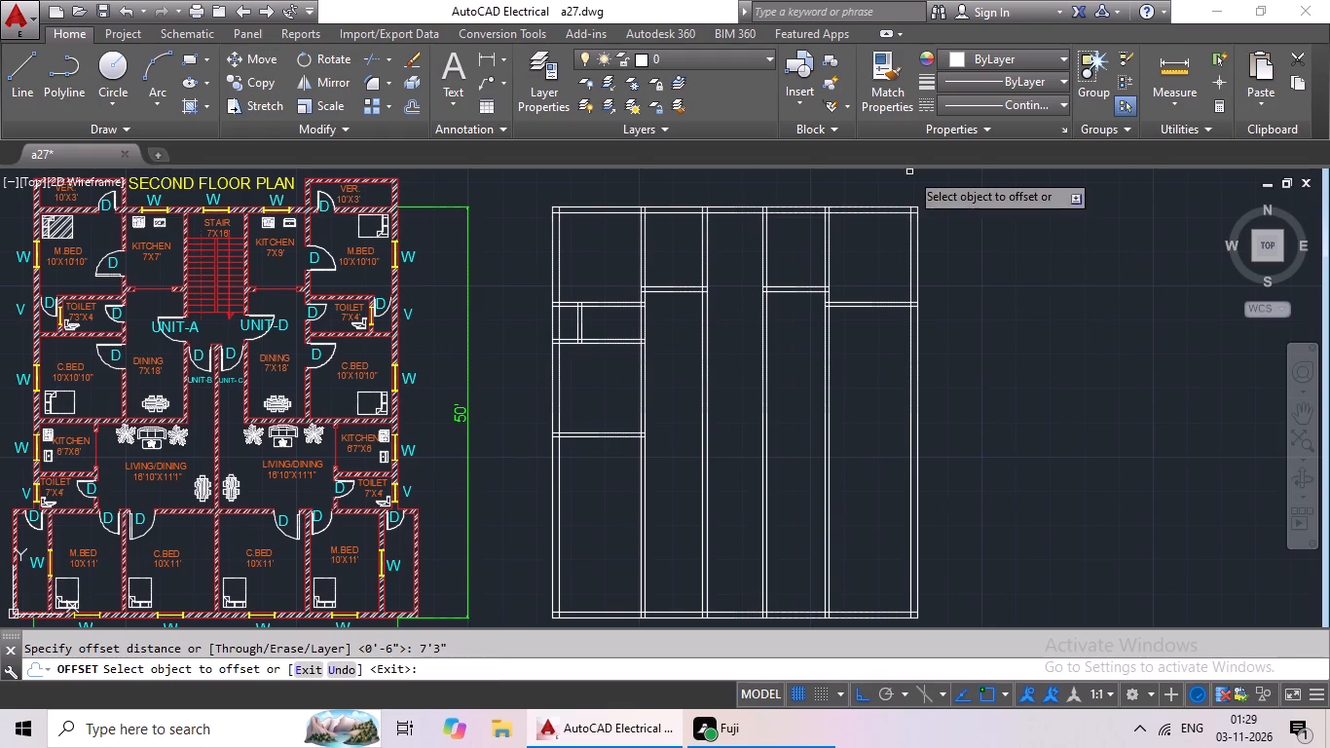
{"action": "scroll", "coordinate": [832, 339], "scroll_direction": "up", "scroll_amount": 3}
{"action": "left_click_drag", "start_coordinate": [817, 381], "coordinate": [829, 382]}
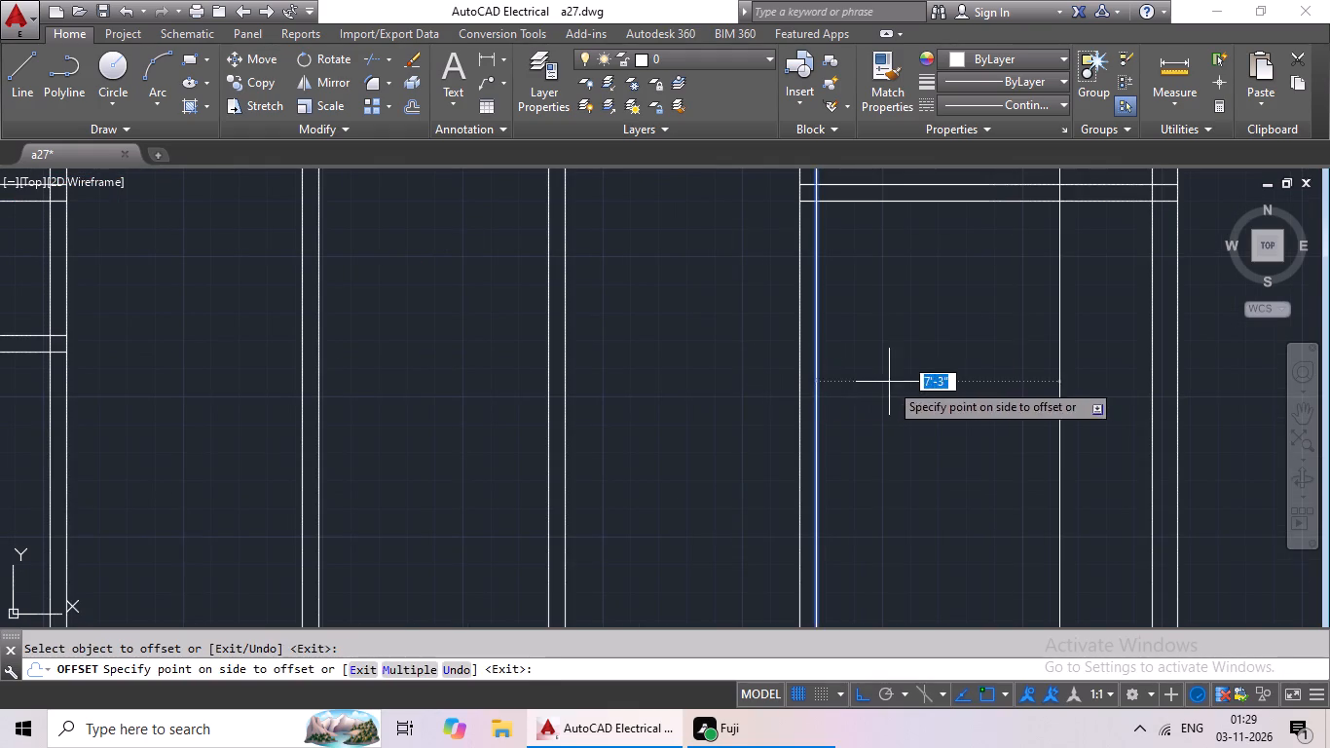
{"action": "left_click", "coordinate": [895, 381]}
{"action": "scroll", "coordinate": [949, 364], "scroll_direction": "down", "scroll_amount": 2}
{"action": "middle_click_drag", "start_coordinate": [949, 368], "coordinate": [712, 443]}
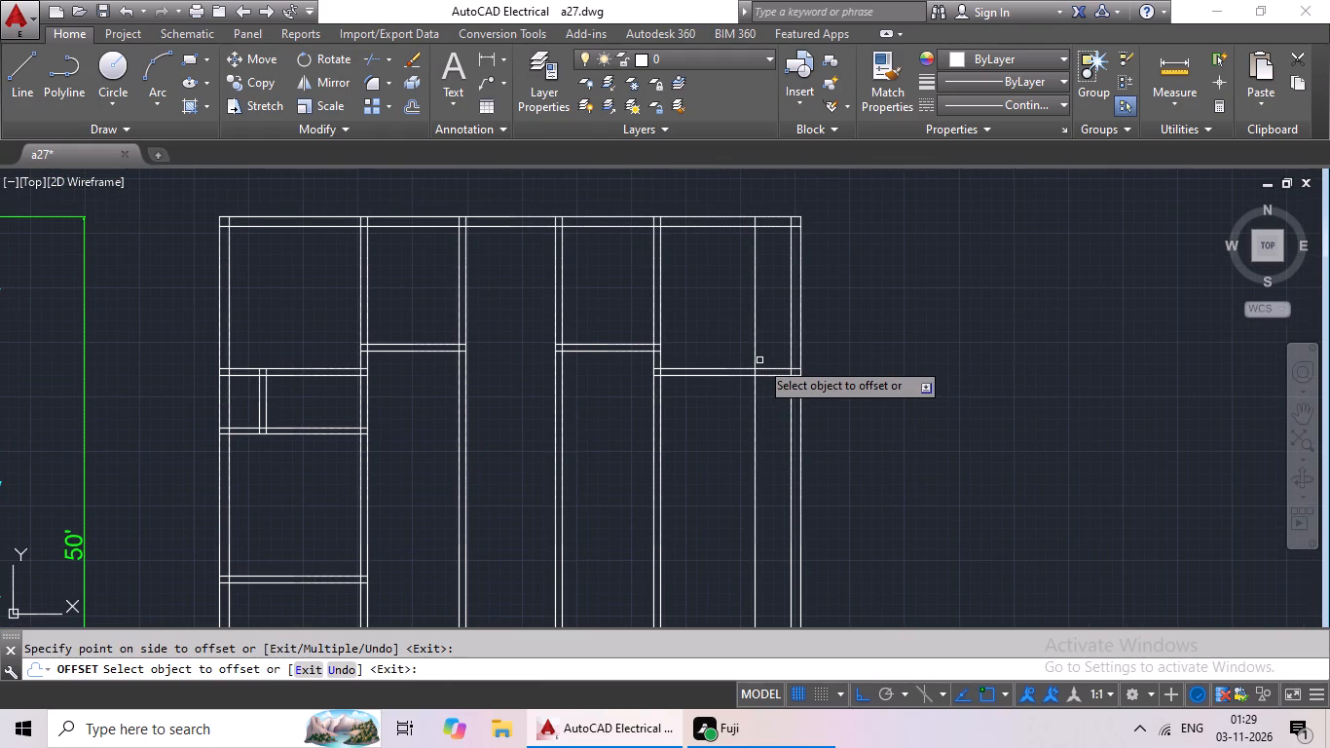
{"action": "key", "text": "Escape"}
{"action": "key", "text": "Escape"}
Trim the part of the new vertical line that runs north of the easternmost horizontal partition.
{"action": "key", "text": "t"}
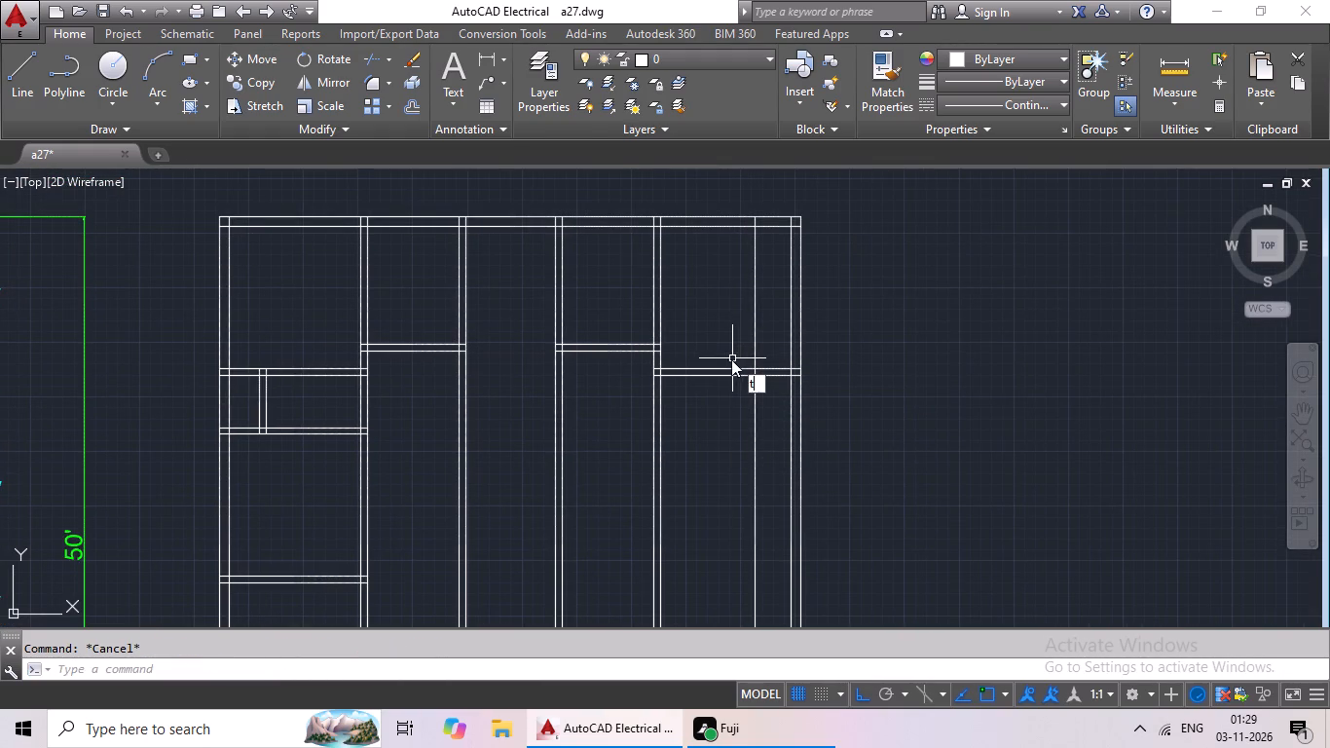
{"action": "key", "text": "r"}
{"action": "key", "text": "space"}
{"action": "key", "text": "space"}
{"action": "scroll", "coordinate": [762, 381], "scroll_direction": "up", "scroll_amount": 3}
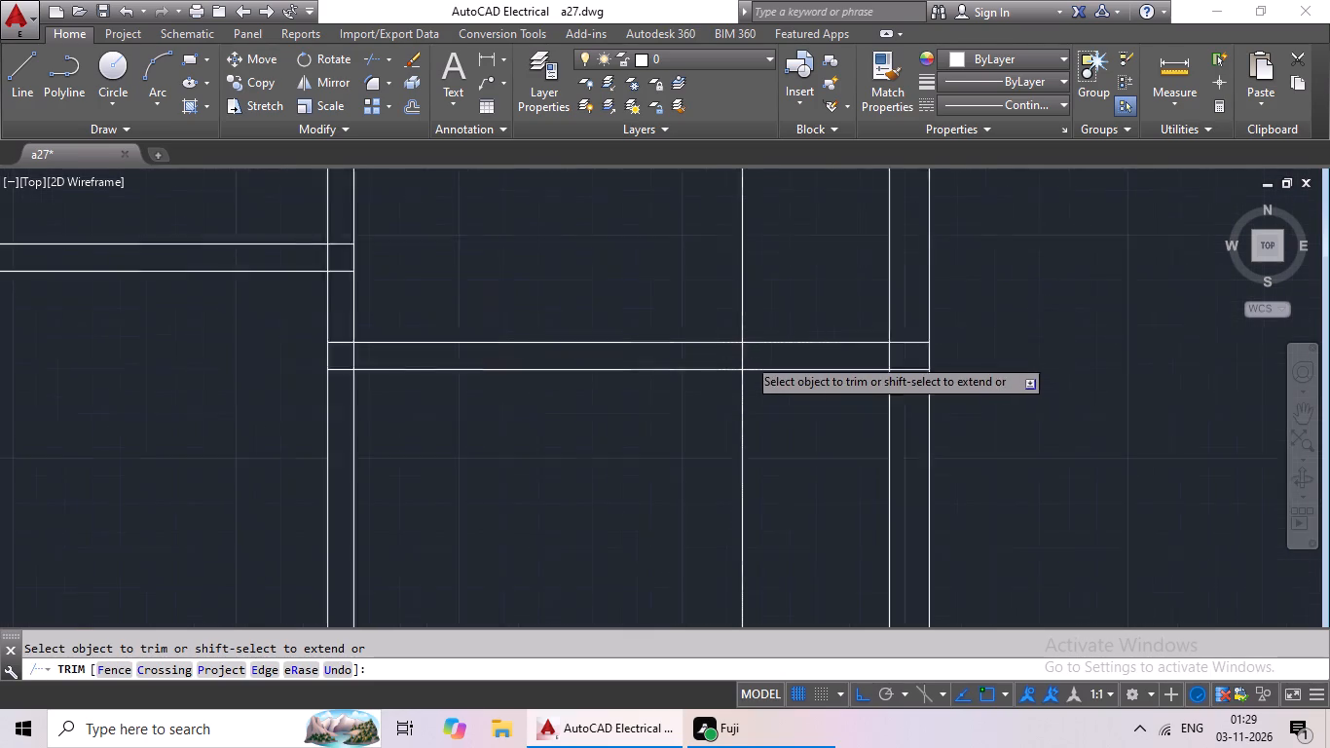
{"action": "scroll", "coordinate": [747, 356], "scroll_direction": "up", "scroll_amount": 1}
{"action": "left_click_drag", "start_coordinate": [808, 257], "coordinate": [652, 292]}
{"action": "left_click", "coordinate": [652, 292]}
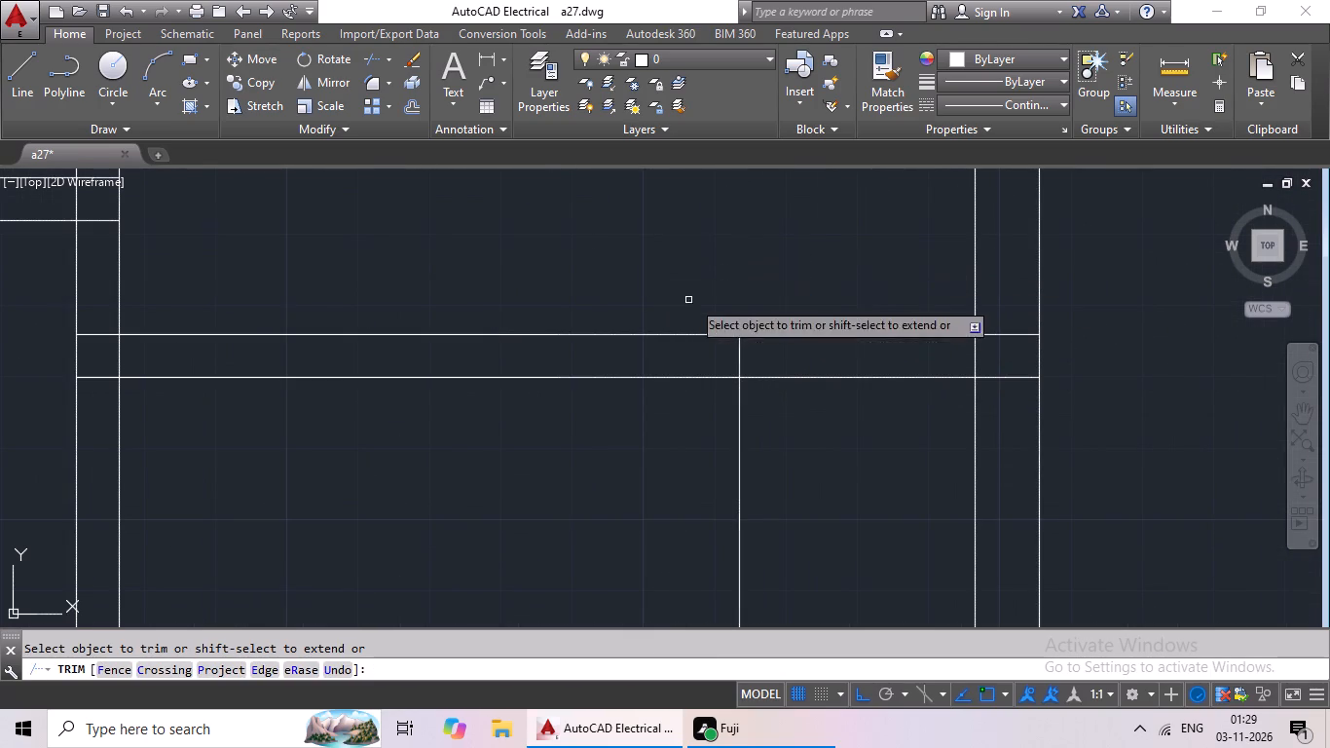
{"action": "scroll", "coordinate": [693, 300], "scroll_direction": "down", "scroll_amount": 2}
{"action": "middle_click_drag", "start_coordinate": [670, 423], "coordinate": [662, 338]}
{"action": "scroll", "coordinate": [661, 337], "scroll_direction": "down", "scroll_amount": 2}
{"action": "key", "text": "Escape"}
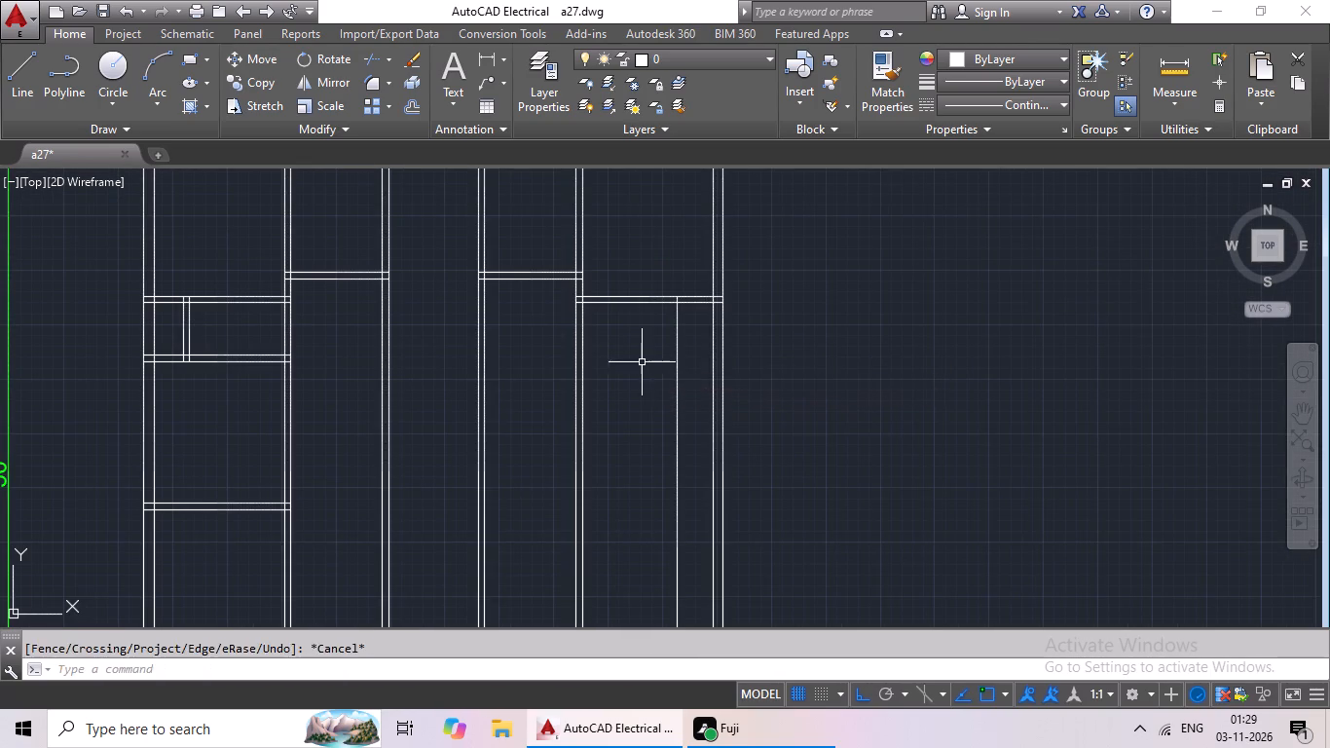
{"action": "key", "text": "Escape"}
Offset the east toilet's vertical wall line 6" eastward to give that wall its thickness.
{"action": "key", "text": "o"}
{"action": "key", "text": "Return"}
{"action": "type", "text": "6\""}
{"action": "key", "text": "Return"}
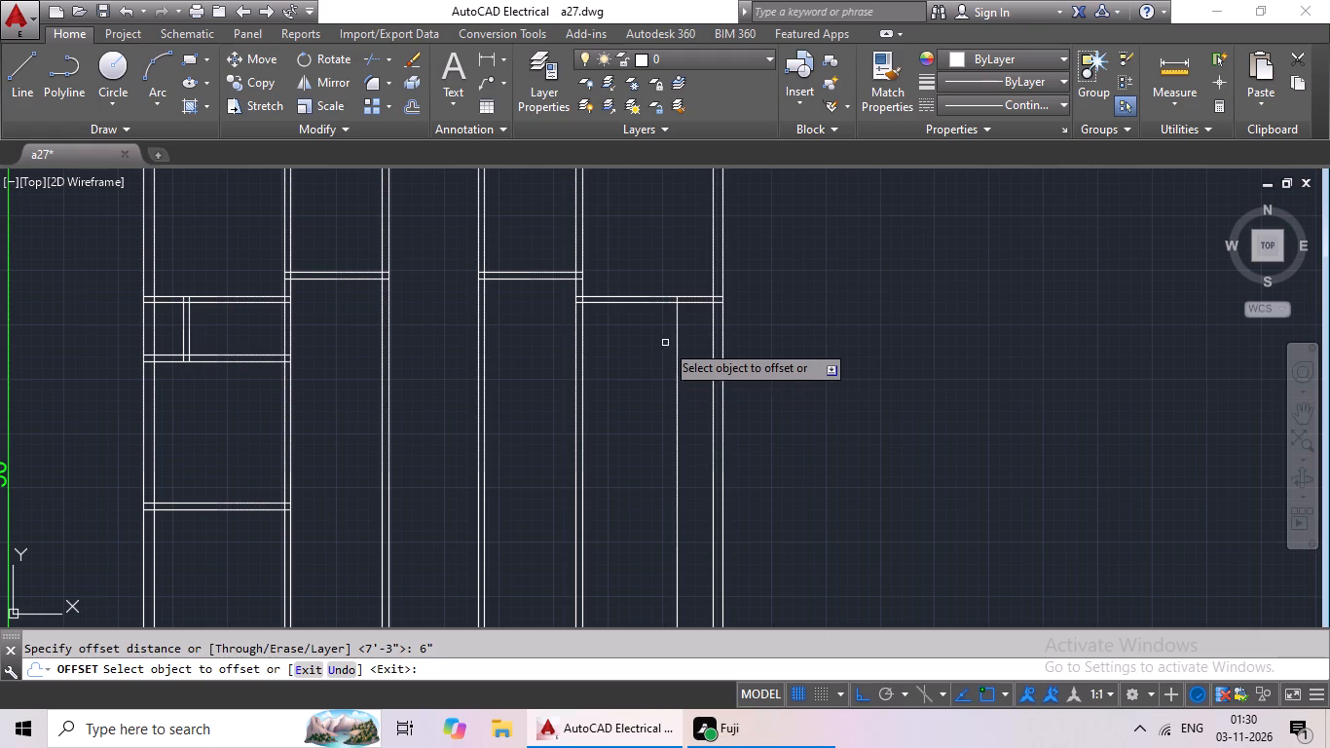
{"action": "left_click", "coordinate": [677, 345]}
{"action": "left_click", "coordinate": [698, 321]}
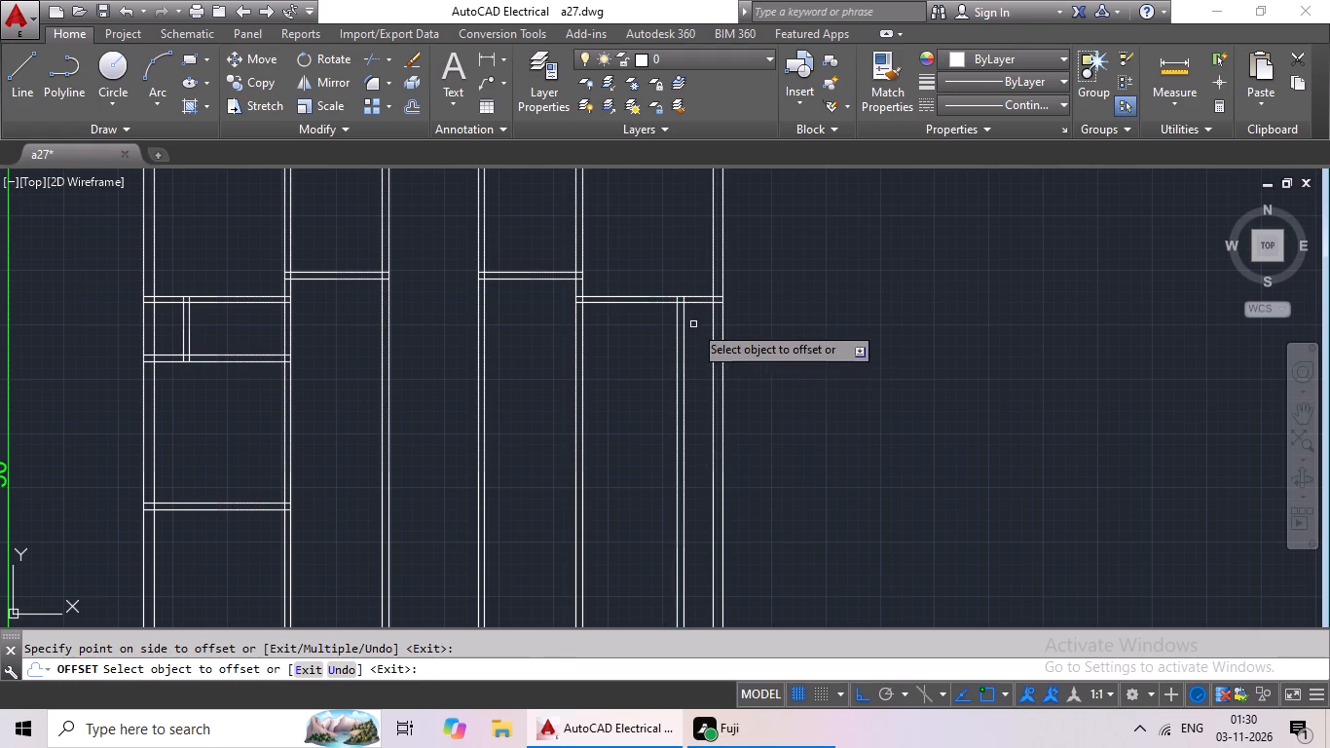
{"action": "scroll", "coordinate": [664, 342], "scroll_direction": "down", "scroll_amount": 3}
{"action": "scroll", "coordinate": [640, 348], "scroll_direction": "up", "scroll_amount": 4}
{"action": "middle_click_drag", "start_coordinate": [725, 316], "coordinate": [723, 336]}
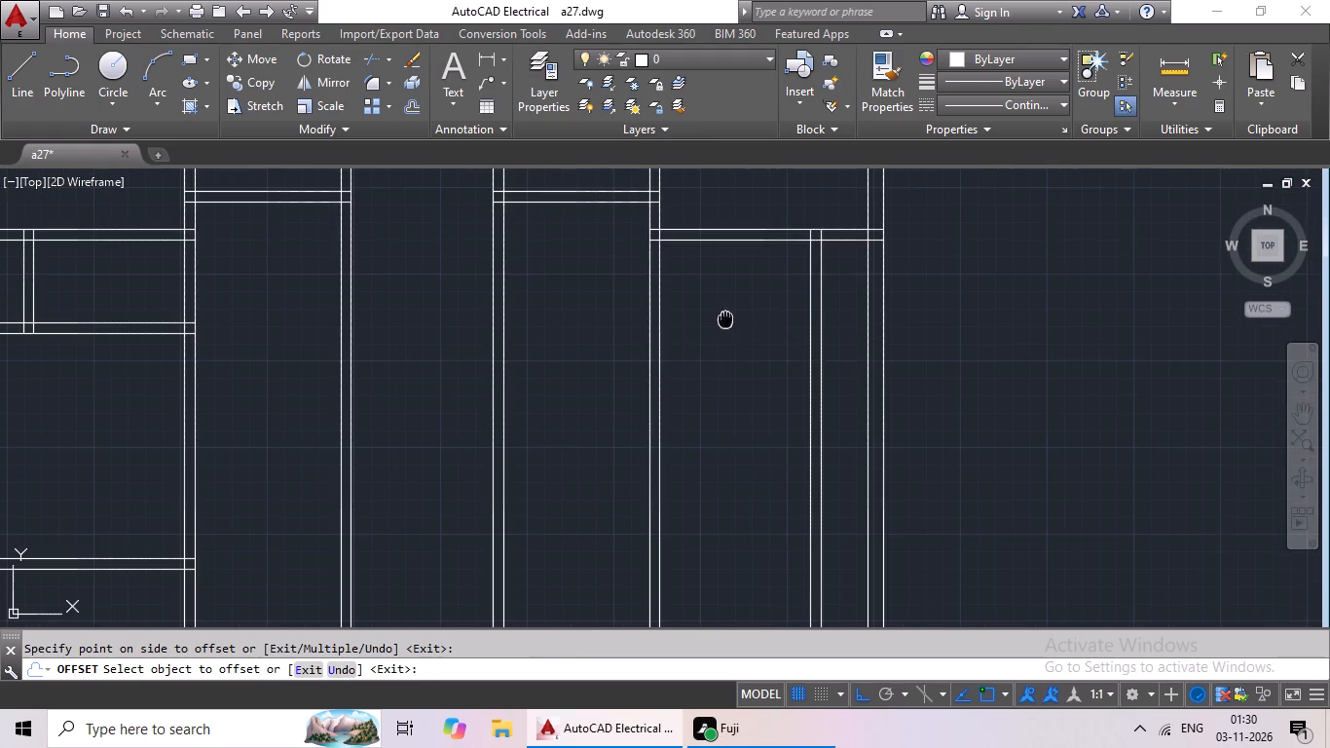
{"action": "middle_click_drag", "start_coordinate": [723, 336], "coordinate": [711, 410]}
{"action": "key", "text": "Escape"}
{"action": "key", "text": "Escape"}
Offset the south line of the easternmost horizontal partition 4' southward for the east toilet's opposite wall.
{"action": "key", "text": "o"}
{"action": "key", "text": "Return"}
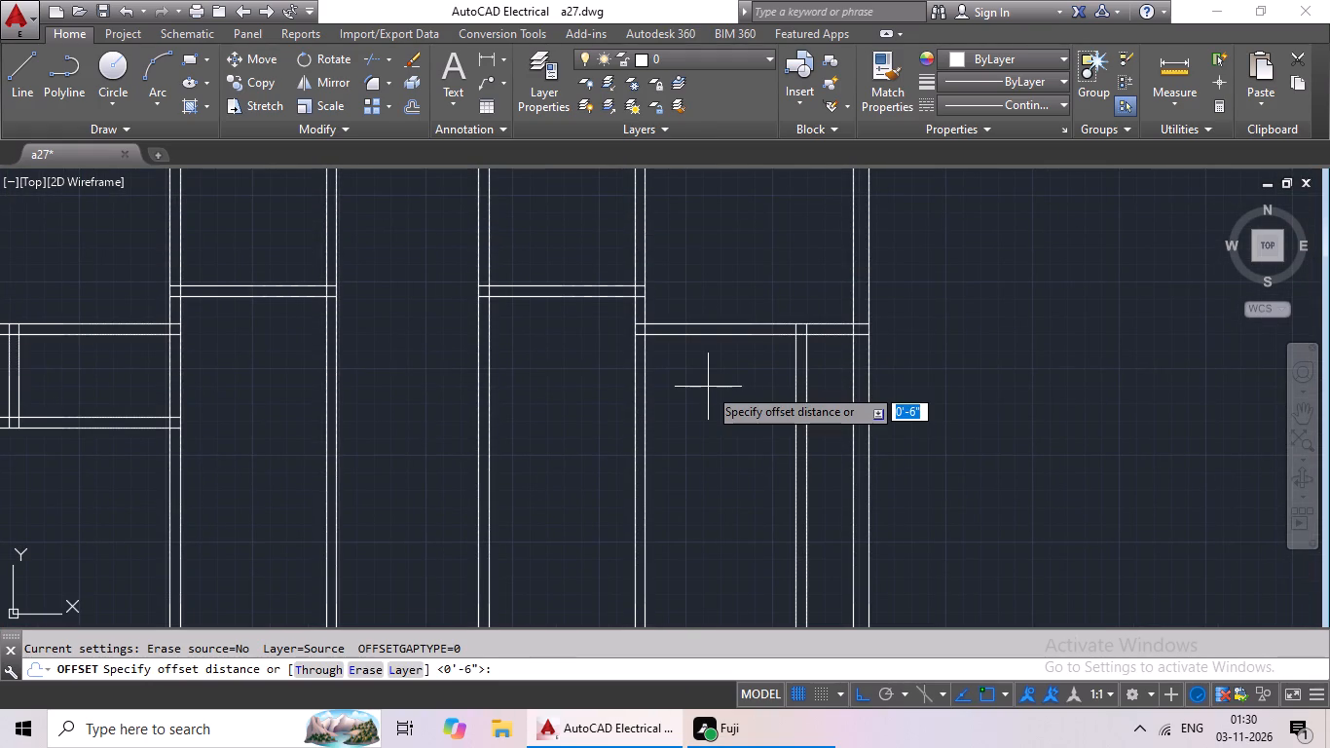
{"action": "type", "text": "4'"}
{"action": "key", "text": "Return"}
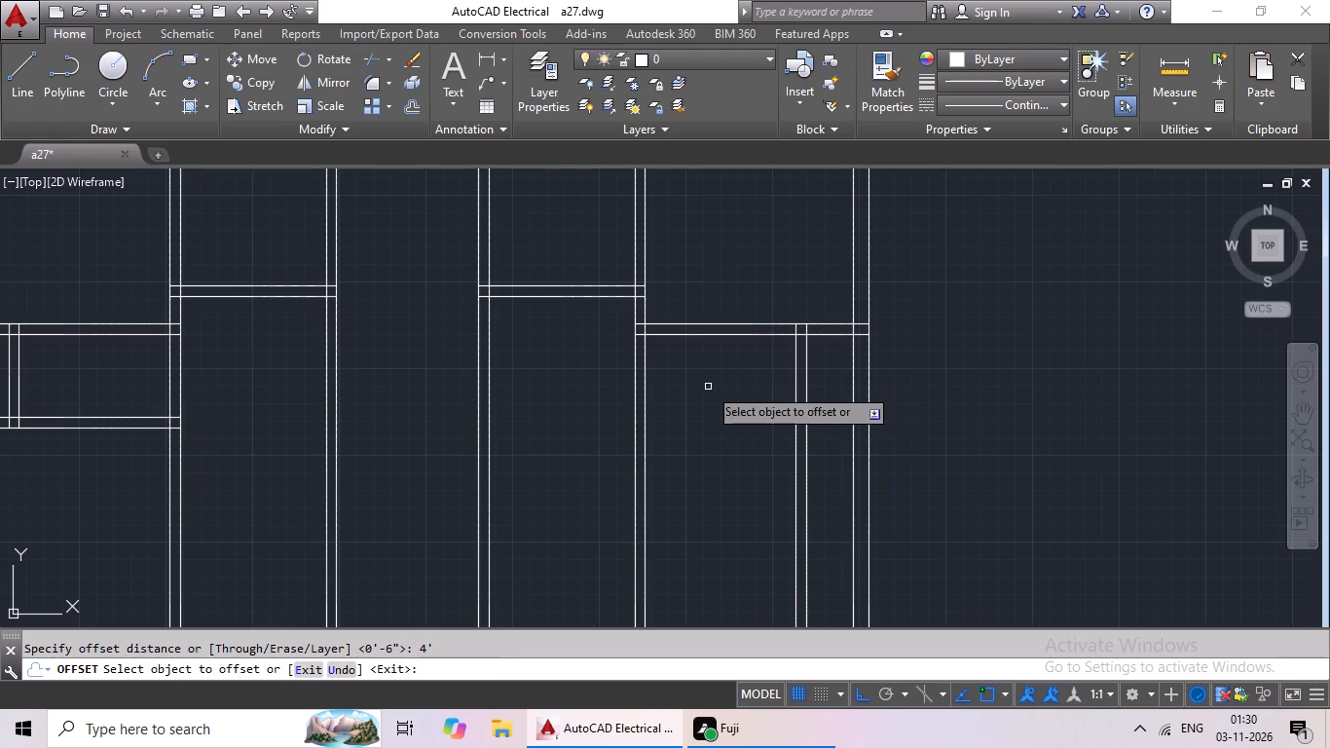
{"action": "left_click", "coordinate": [746, 335]}
{"action": "left_click", "coordinate": [734, 402]}
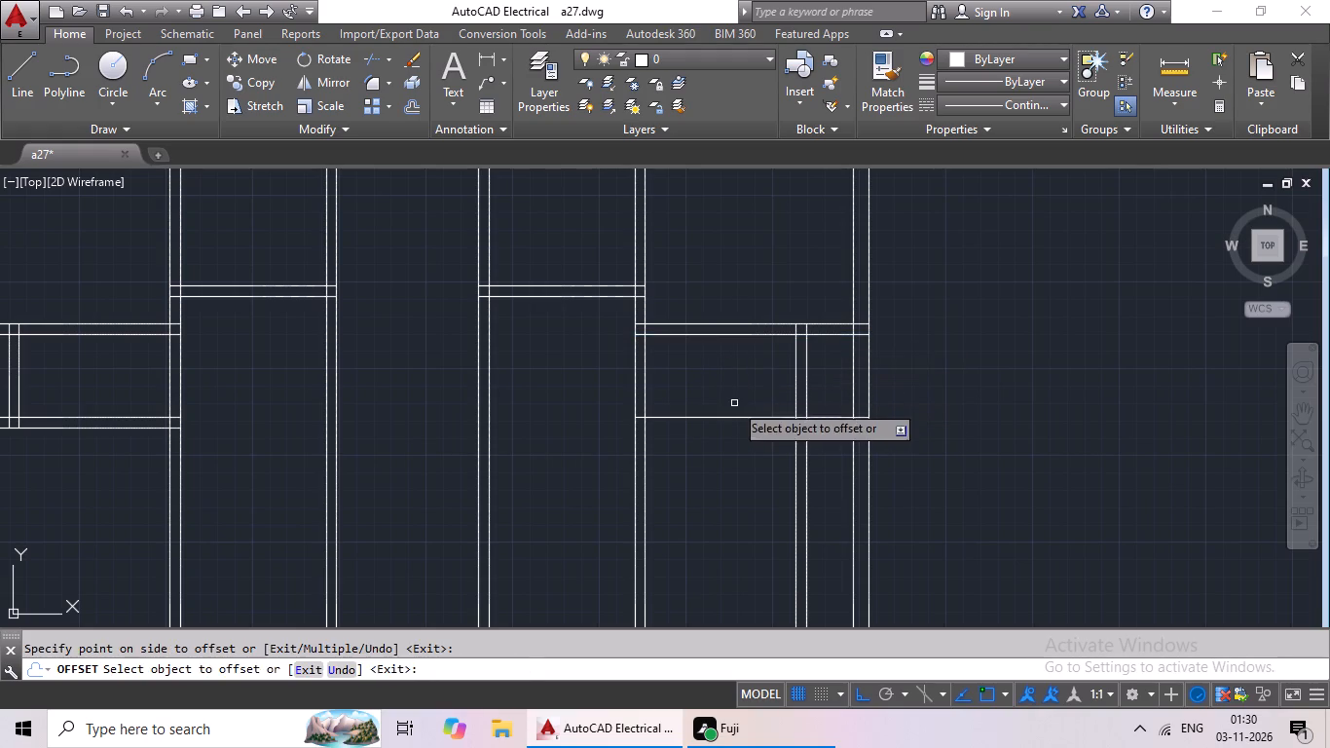
{"action": "key", "text": "Escape"}
{"action": "key", "text": "Escape"}
Offset the east toilet's south wall line 6" southward to give that wall its thickness.
{"action": "key", "text": "o"}
{"action": "key", "text": "Return"}
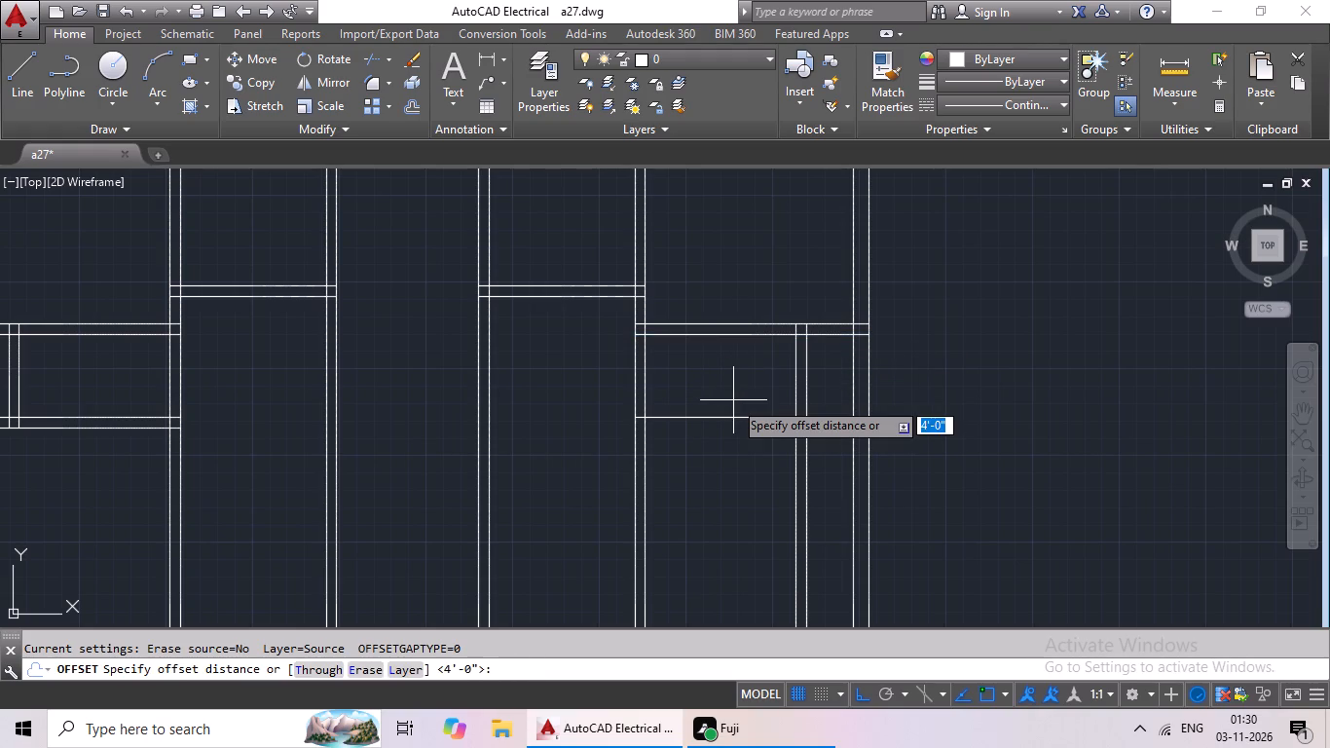
{"action": "type", "text": "6\""}
{"action": "key", "text": "Return"}
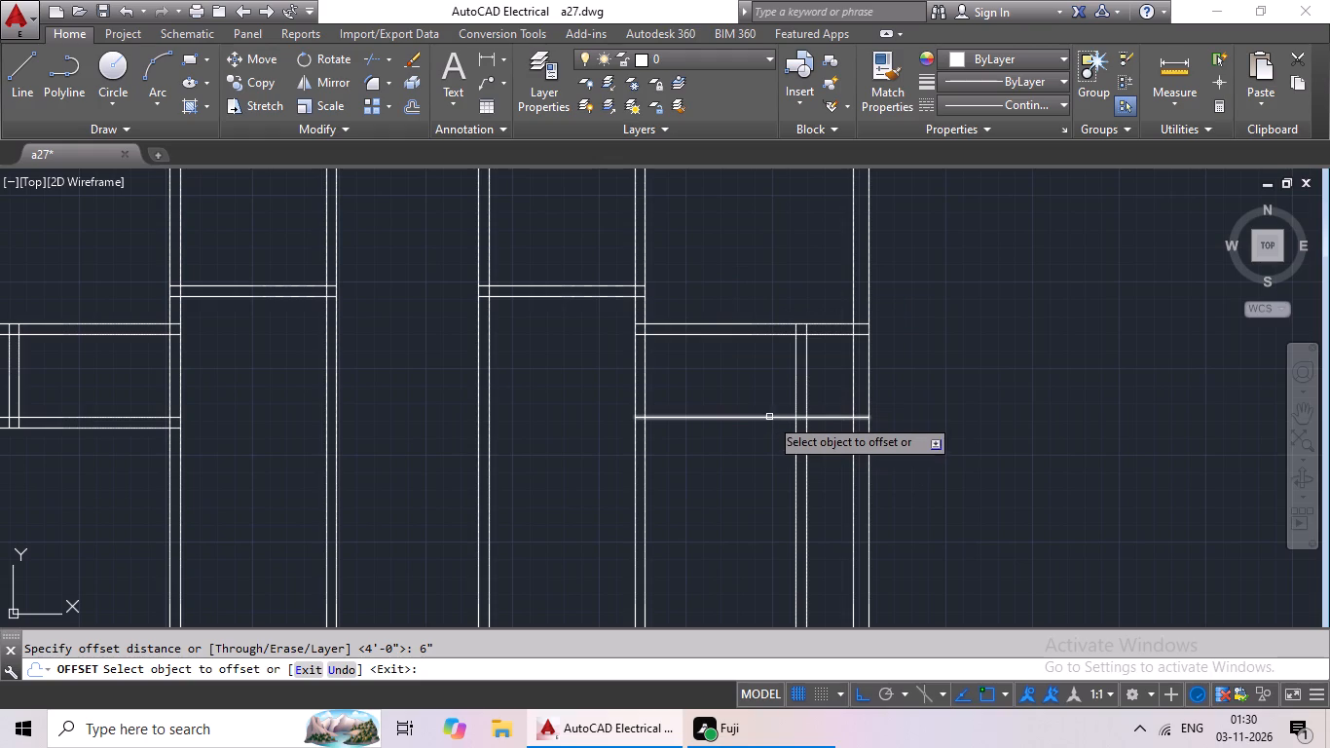
{"action": "left_click_drag", "start_coordinate": [771, 419], "coordinate": [769, 429]}
{"action": "left_click", "coordinate": [764, 465]}
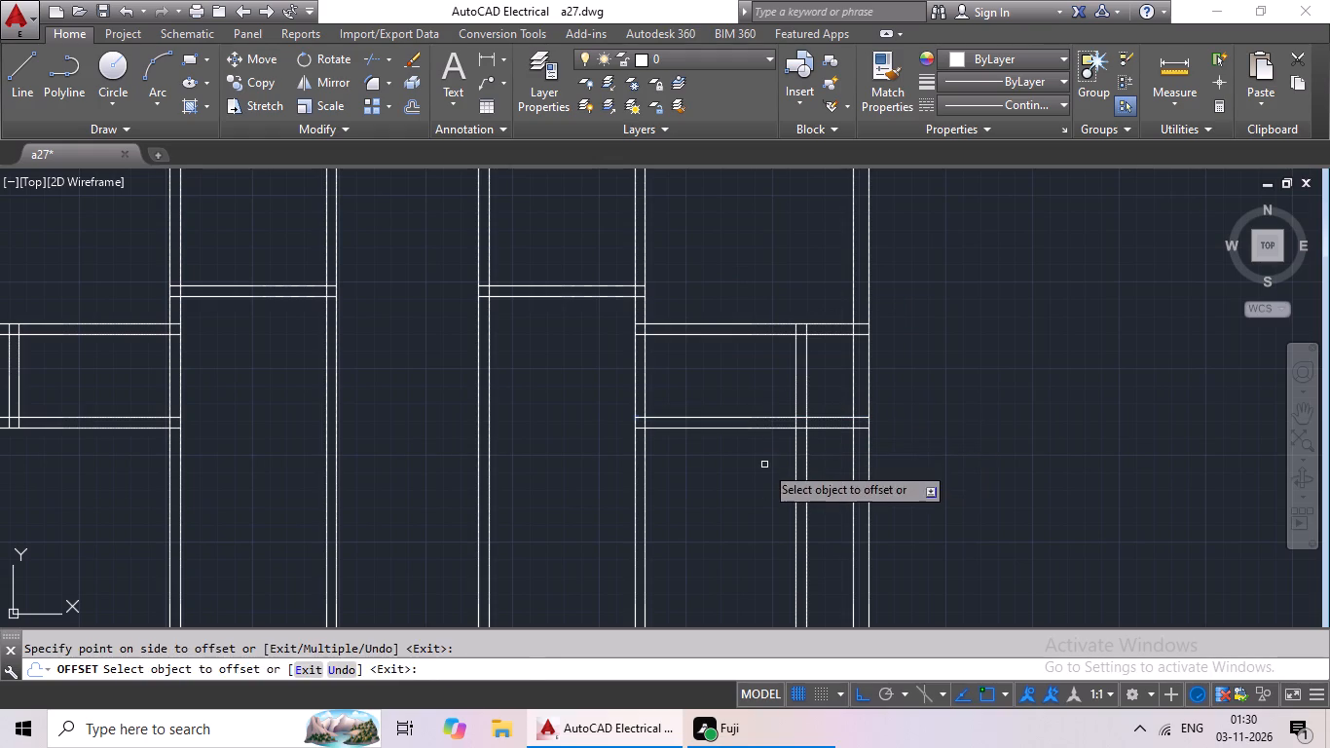
{"action": "key", "text": "Escape"}
{"action": "key", "text": "Escape"}
{"action": "key", "text": "Escape"}
{"action": "scroll", "coordinate": [762, 467], "scroll_direction": "down", "scroll_amount": 2}
{"action": "middle_click_drag", "start_coordinate": [757, 468], "coordinate": [696, 471]}
{"action": "key", "text": "Escape"}
{"action": "key", "text": "Escape"}
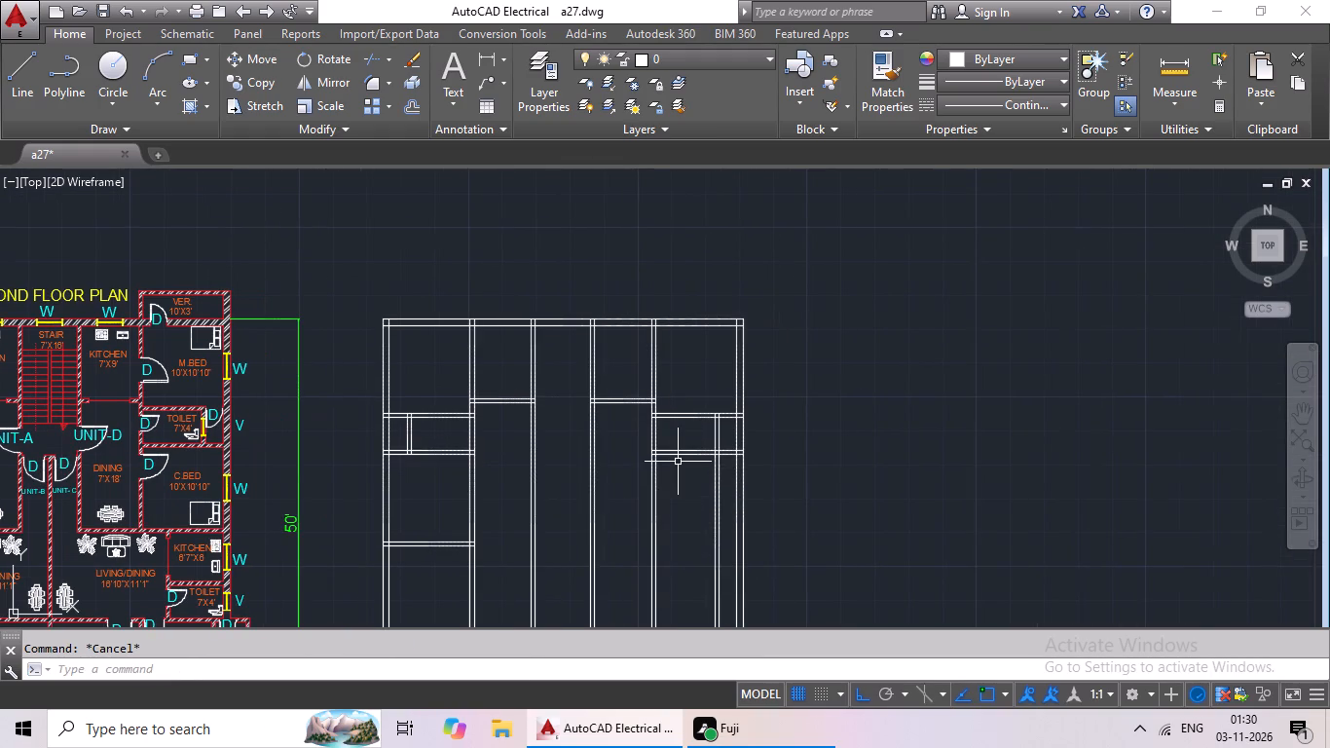
Offset the outer south line of the east toilet's south wall 10'10" southward for the room's opposite wall.
{"action": "key", "text": "o"}
{"action": "key", "text": "Return"}
{"action": "type", "text": "10'10"}
{"action": "key", "text": "shift+quotedbl"}
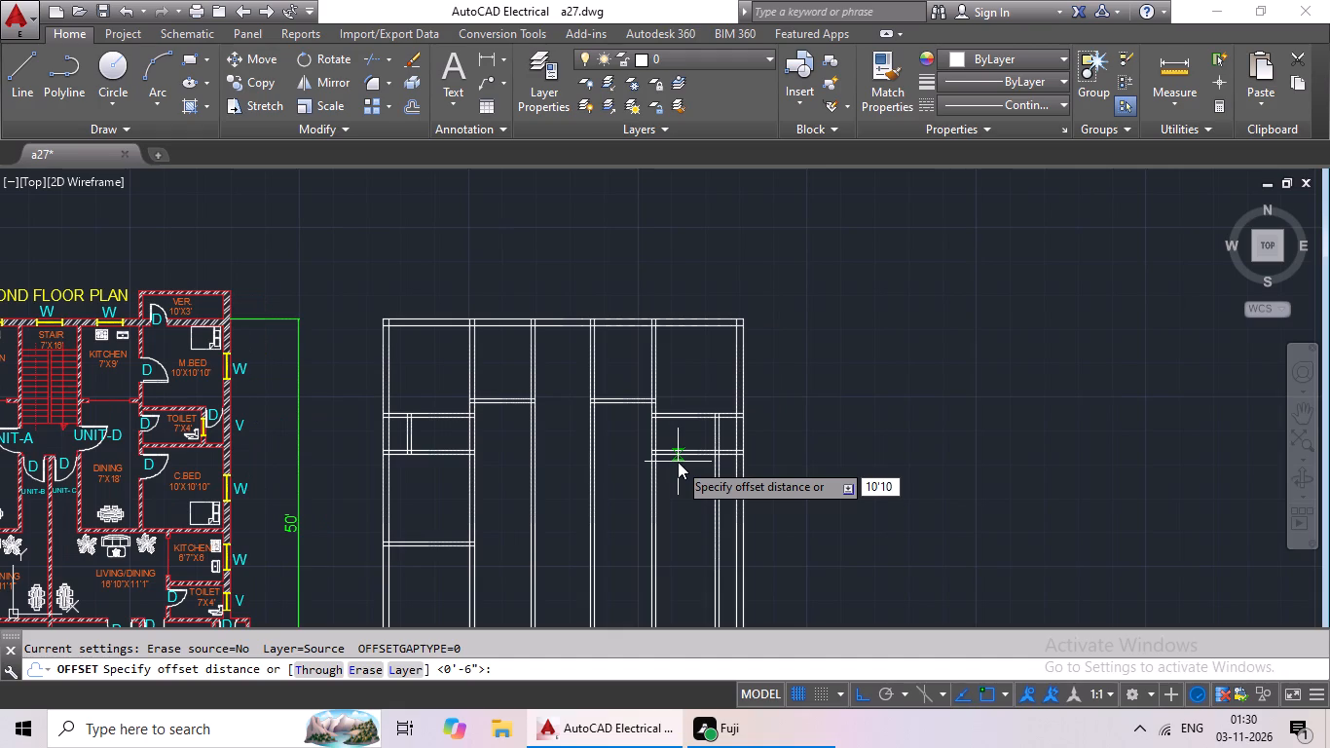
{"action": "key", "text": "Return"}
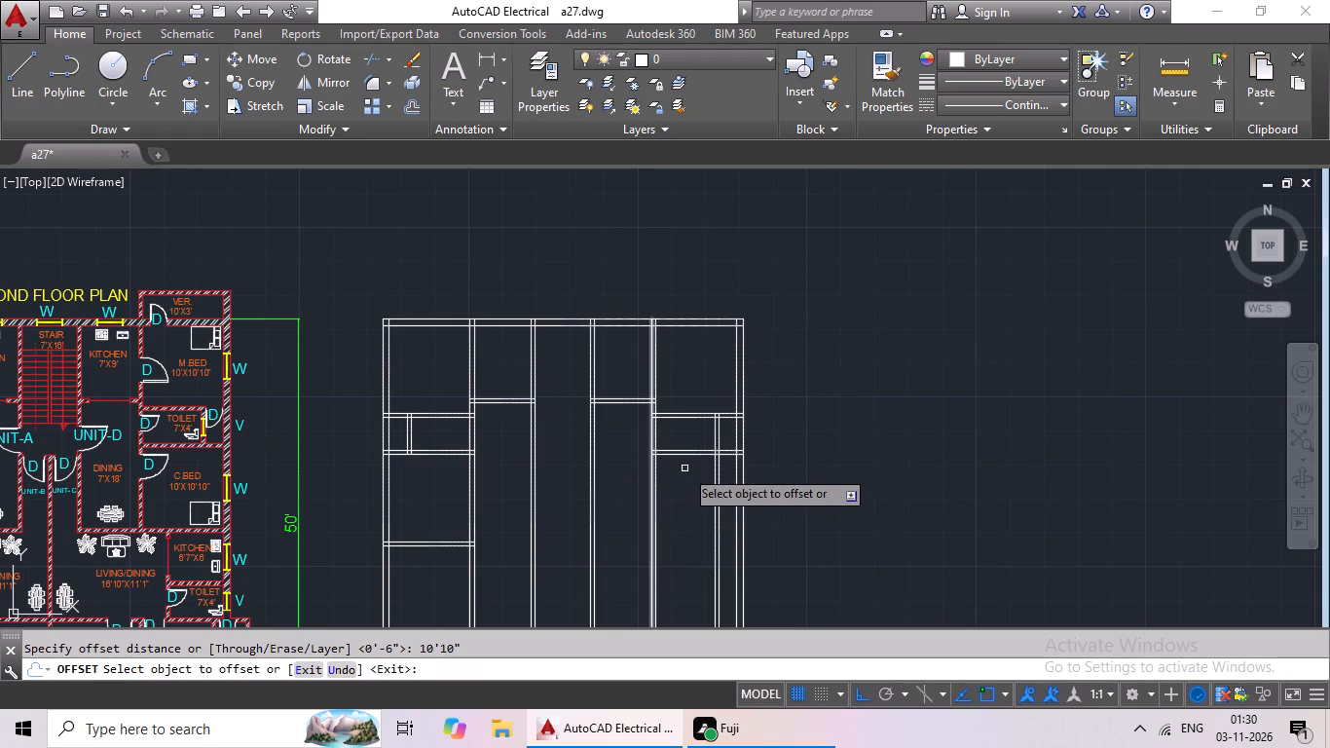
{"action": "scroll", "coordinate": [684, 468], "scroll_direction": "up", "scroll_amount": 3}
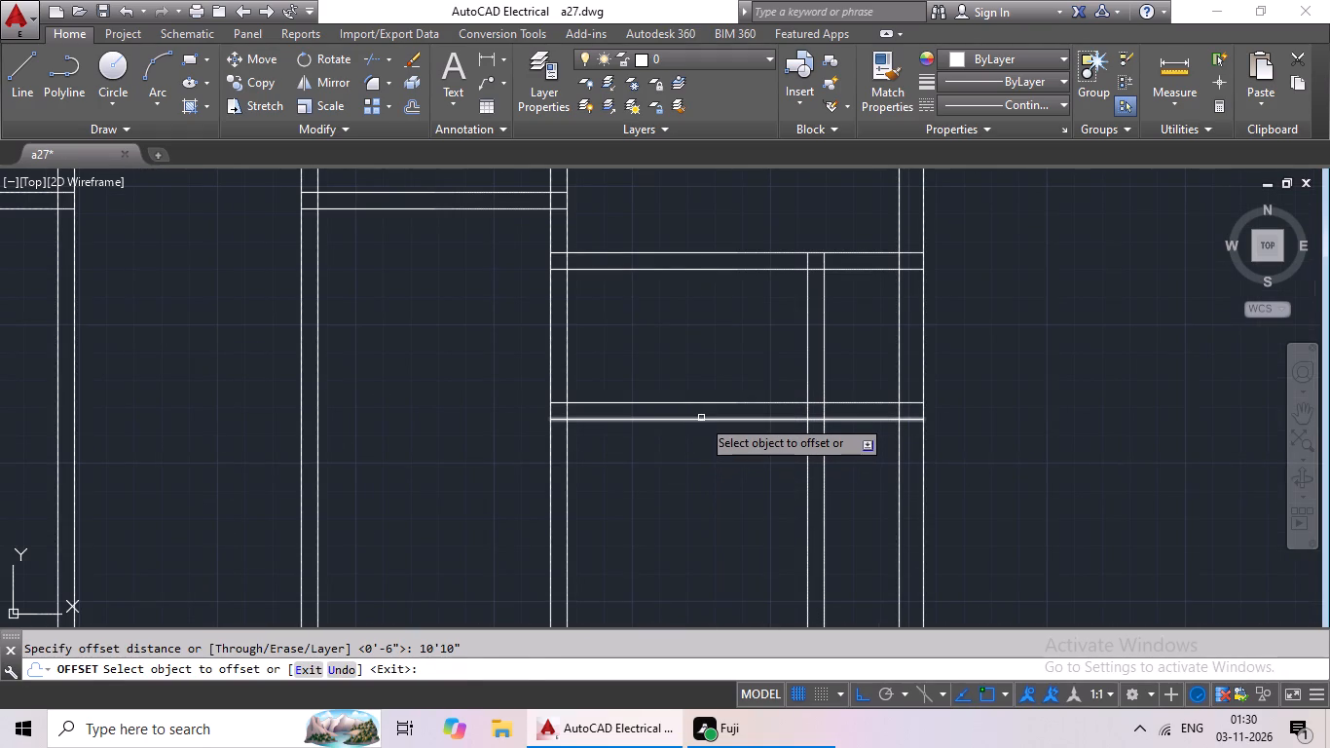
{"action": "left_click", "coordinate": [701, 418]}
{"action": "left_click", "coordinate": [680, 540]}
{"action": "scroll", "coordinate": [700, 502], "scroll_direction": "down", "scroll_amount": 2}
{"action": "middle_click_drag", "start_coordinate": [701, 501], "coordinate": [739, 368]}
{"action": "key", "text": "Escape"}
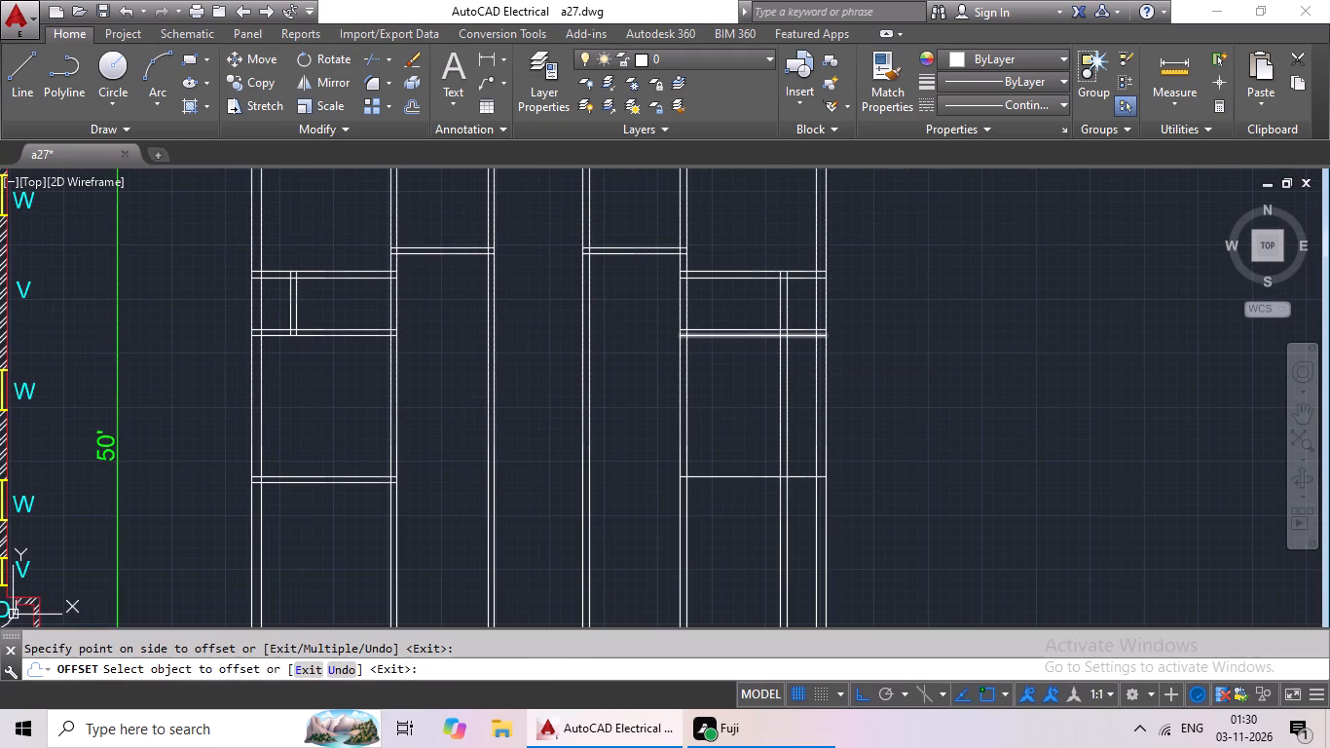
{"action": "key", "text": "Escape"}
Offset the east room's new south wall line 6" southward to give that wall its thickness.
{"action": "key", "text": "o"}
{"action": "key", "text": "Return"}
{"action": "type", "text": "6\""}
{"action": "key", "text": "Return"}
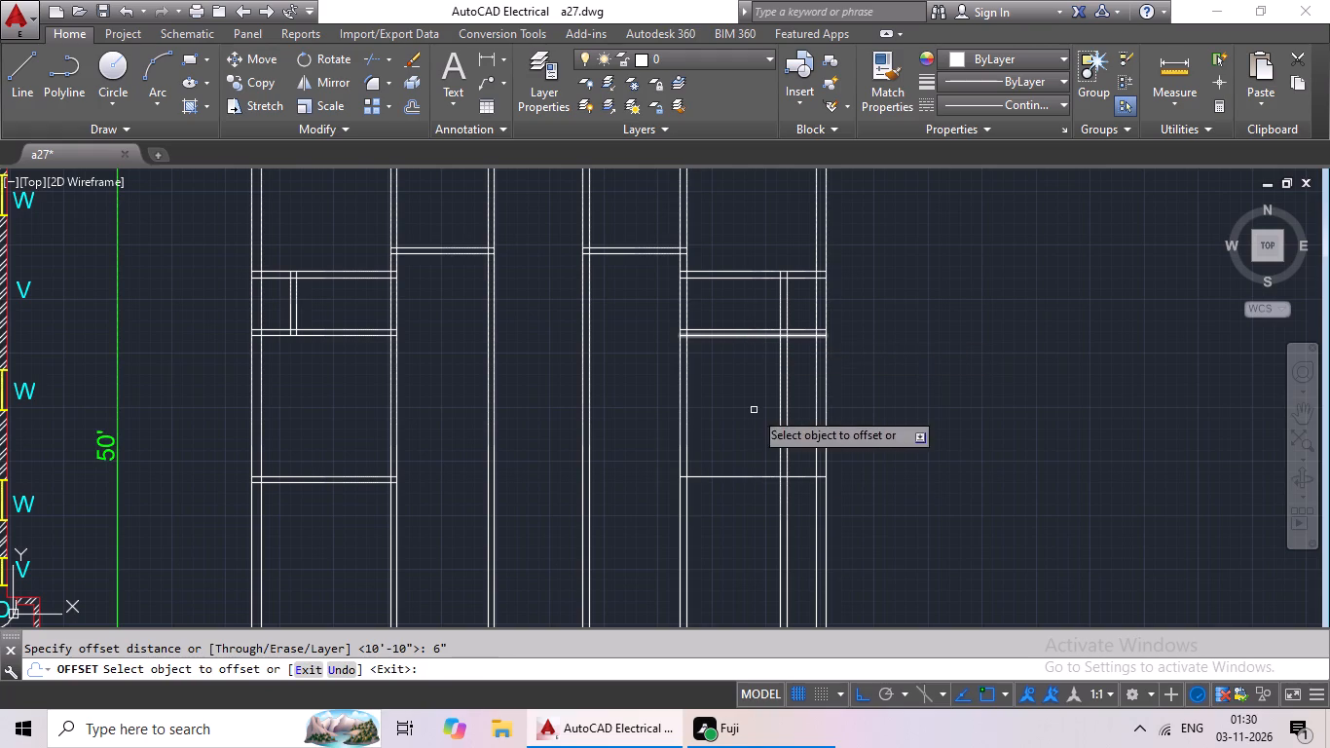
{"action": "left_click_drag", "start_coordinate": [743, 478], "coordinate": [743, 503]}
{"action": "left_click", "coordinate": [733, 558]}
{"action": "key", "text": "Escape"}
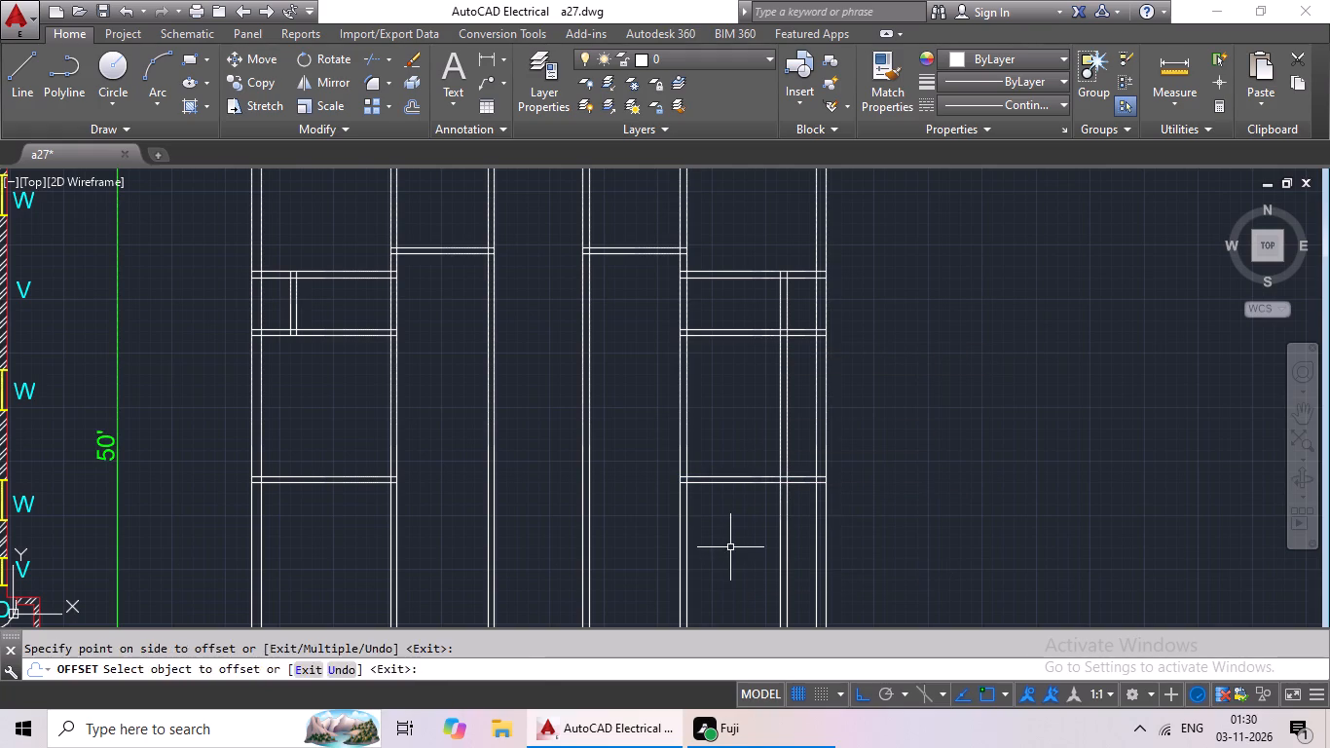
{"action": "key", "text": "Escape"}
Trim the east toilet's two vertical wall lines south of the toilet, inside the room and below the room's south wall.
{"action": "type", "text": "tr"}
{"action": "key", "text": "space"}
{"action": "key", "text": "space"}
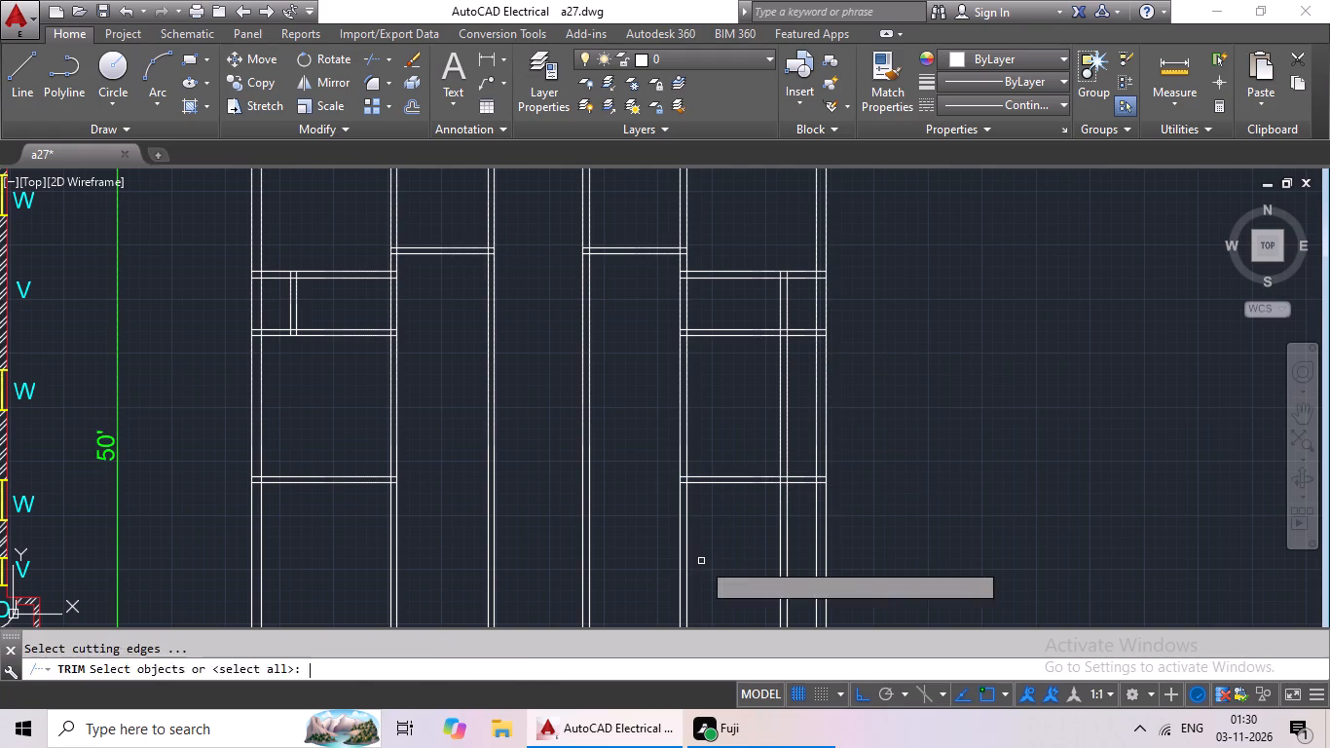
{"action": "scroll", "coordinate": [786, 397], "scroll_direction": "up", "scroll_amount": 2}
{"action": "left_click_drag", "start_coordinate": [822, 324], "coordinate": [688, 508]}
{"action": "scroll", "coordinate": [732, 470], "scroll_direction": "down", "scroll_amount": 3}
{"action": "middle_click_drag", "start_coordinate": [758, 547], "coordinate": [764, 501]}
{"action": "scroll", "coordinate": [752, 480], "scroll_direction": "up", "scroll_amount": 4}
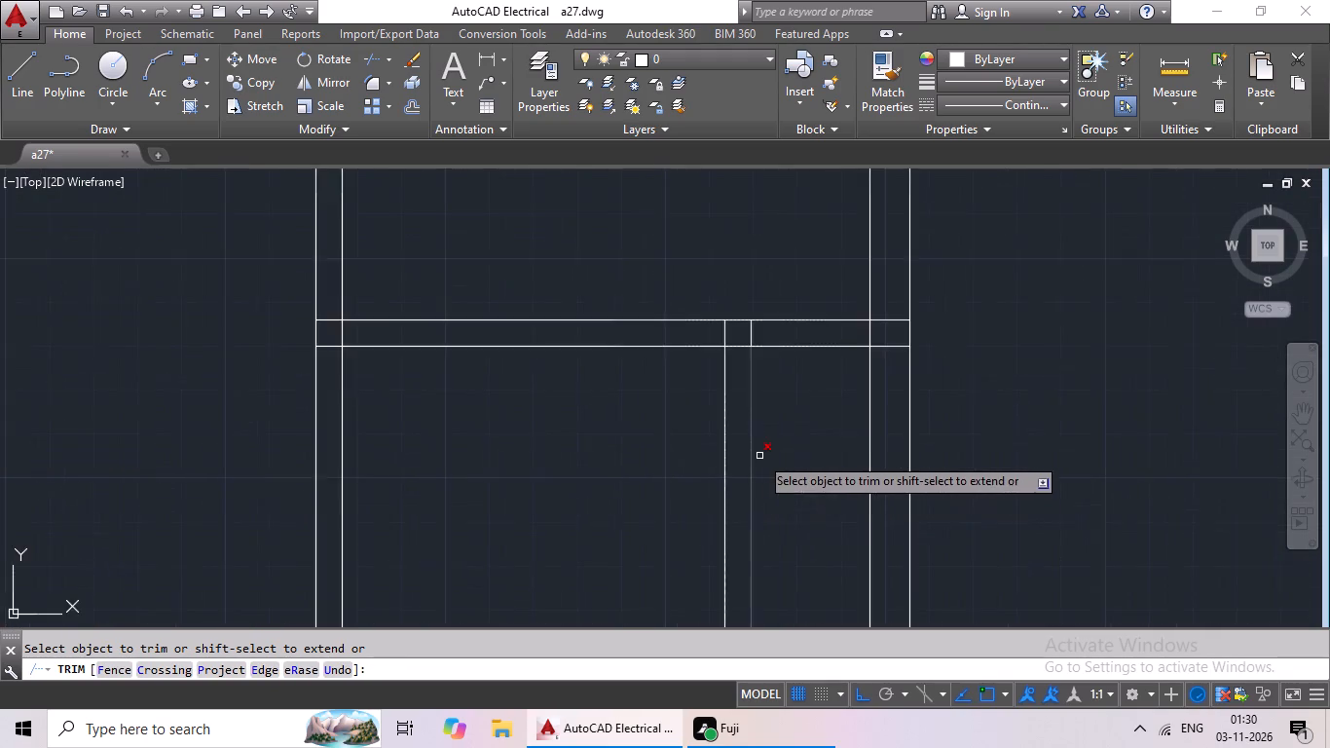
{"action": "scroll", "coordinate": [771, 415], "scroll_direction": "up", "scroll_amount": 3}
{"action": "scroll", "coordinate": [793, 394], "scroll_direction": "down", "scroll_amount": 1}
{"action": "left_click_drag", "start_coordinate": [838, 252], "coordinate": [516, 577]}
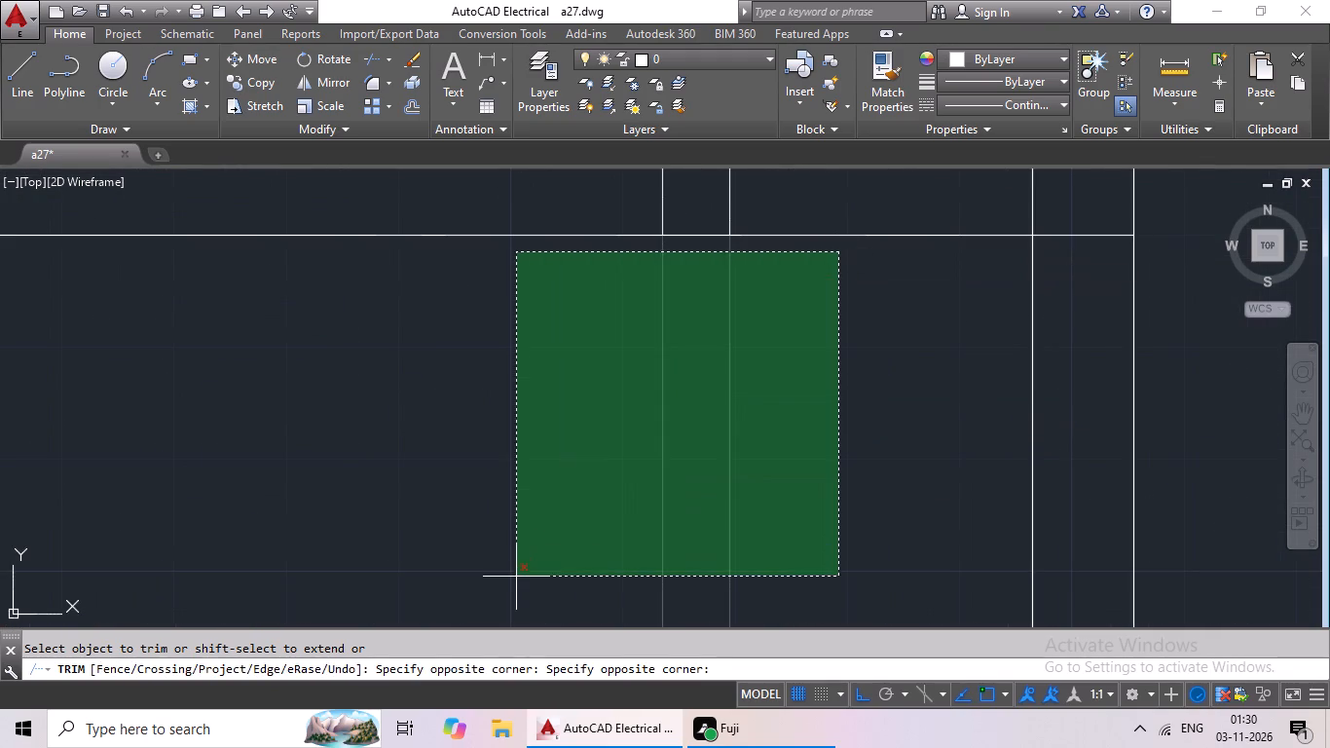
{"action": "left_click_drag", "start_coordinate": [516, 577], "coordinate": [517, 575]}
{"action": "left_click", "coordinate": [517, 572]}
{"action": "scroll", "coordinate": [573, 549], "scroll_direction": "down", "scroll_amount": 4}
{"action": "key", "text": "Escape"}
{"action": "key", "text": "Escape"}
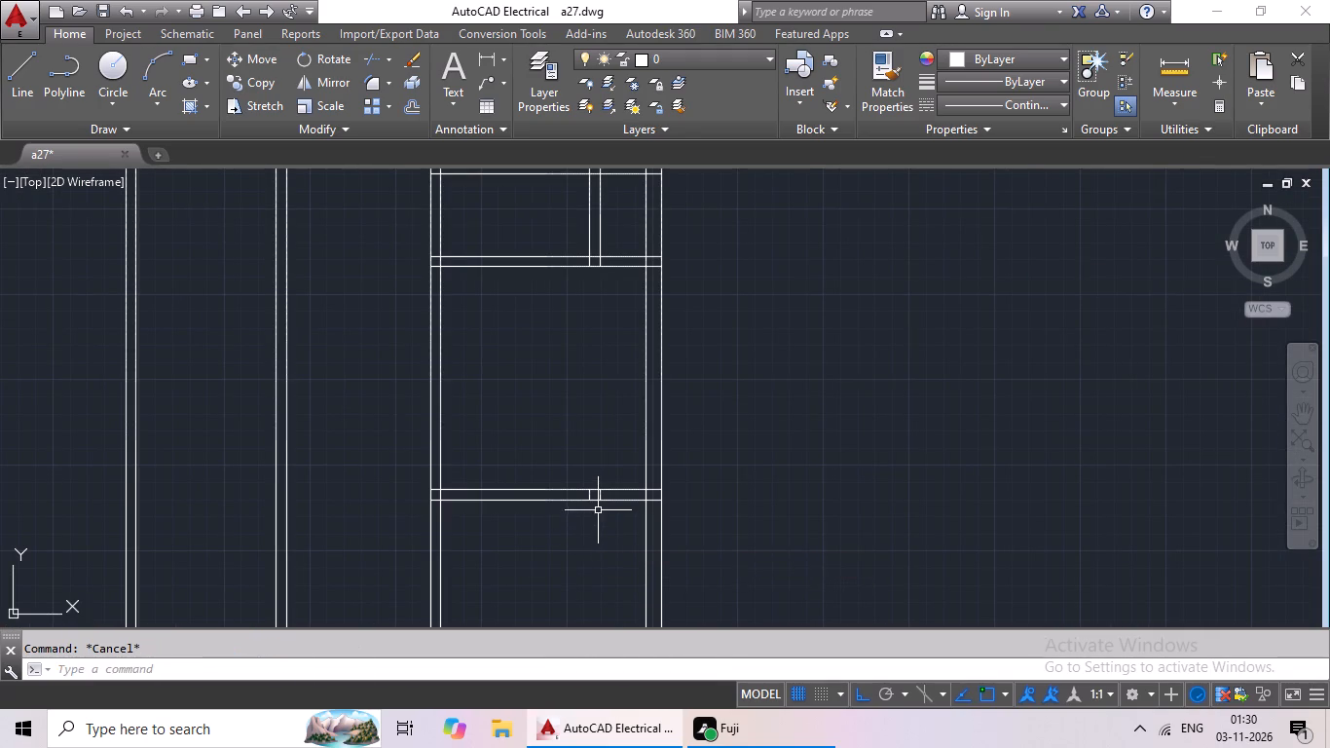
Erase the two short leftover line pieces inside the east room's south wall.
{"action": "scroll", "coordinate": [598, 510], "scroll_direction": "up", "scroll_amount": 6}
{"action": "left_click_drag", "start_coordinate": [658, 430], "coordinate": [394, 457]}
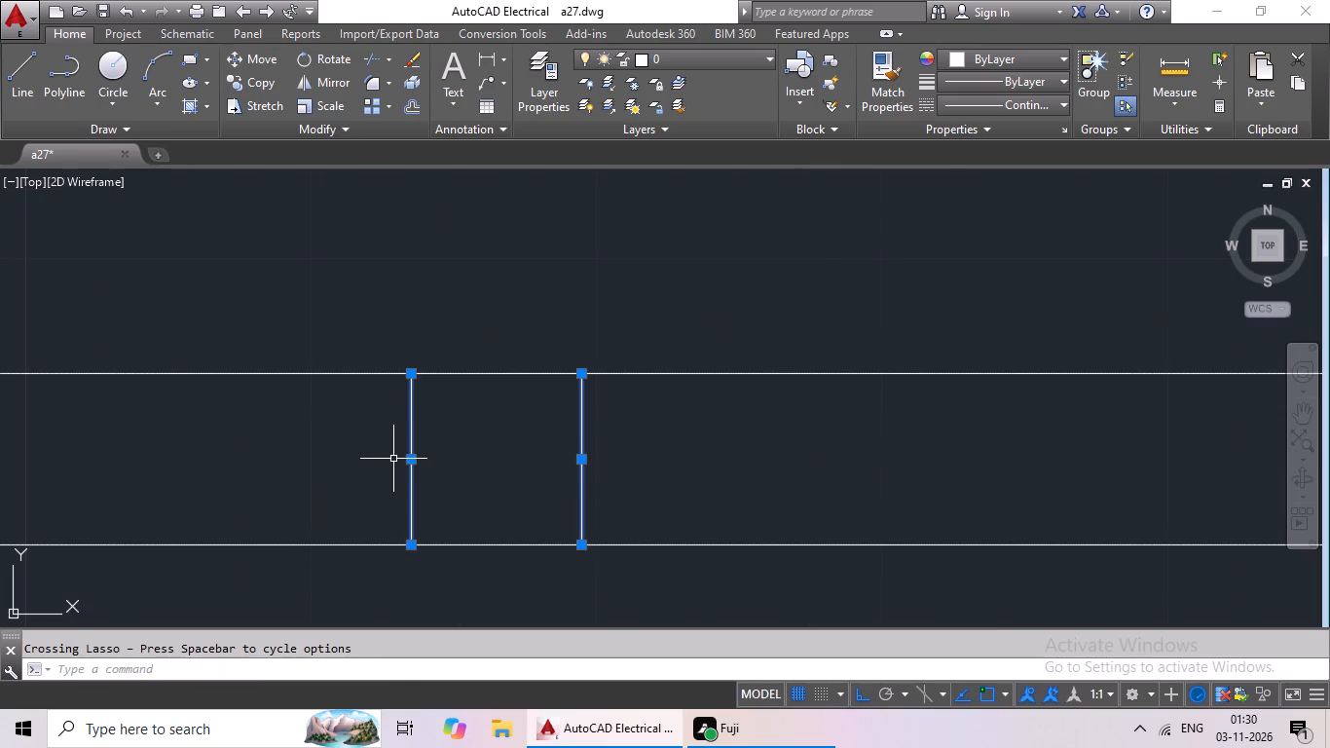
{"action": "key", "text": "Delete"}
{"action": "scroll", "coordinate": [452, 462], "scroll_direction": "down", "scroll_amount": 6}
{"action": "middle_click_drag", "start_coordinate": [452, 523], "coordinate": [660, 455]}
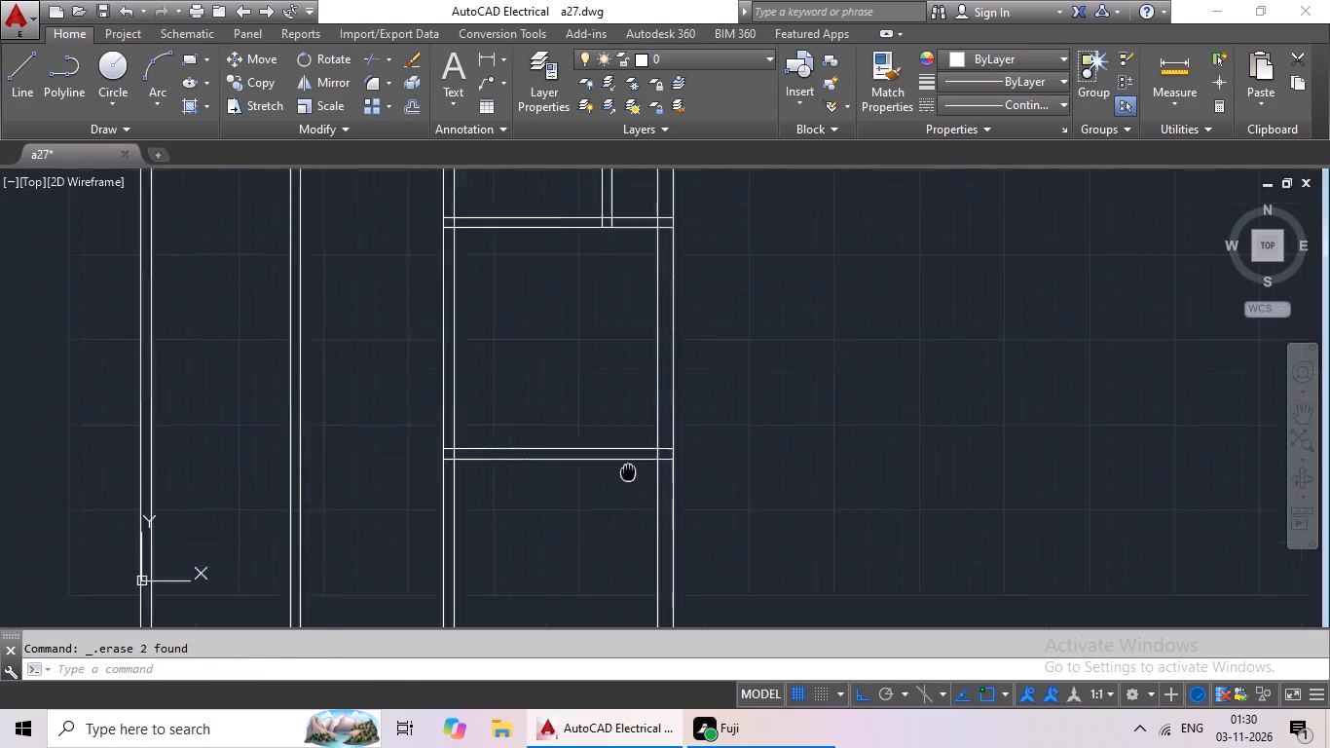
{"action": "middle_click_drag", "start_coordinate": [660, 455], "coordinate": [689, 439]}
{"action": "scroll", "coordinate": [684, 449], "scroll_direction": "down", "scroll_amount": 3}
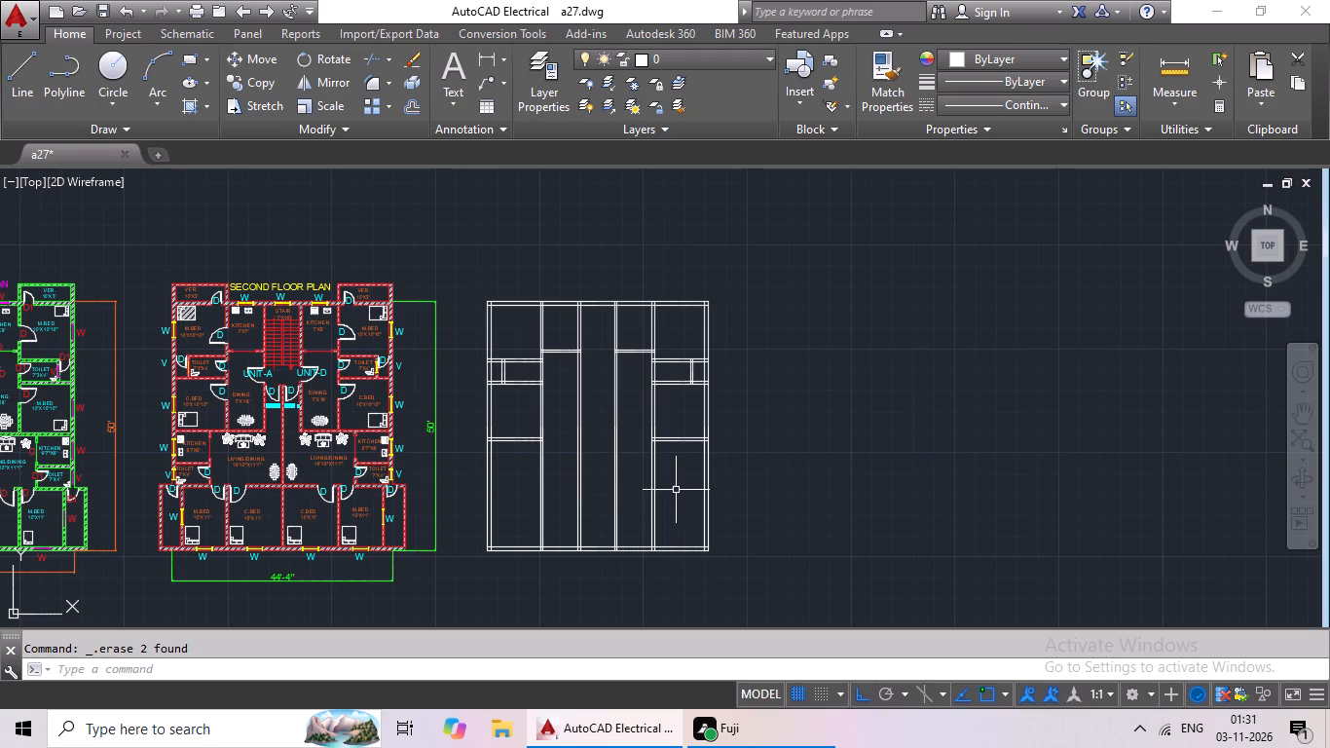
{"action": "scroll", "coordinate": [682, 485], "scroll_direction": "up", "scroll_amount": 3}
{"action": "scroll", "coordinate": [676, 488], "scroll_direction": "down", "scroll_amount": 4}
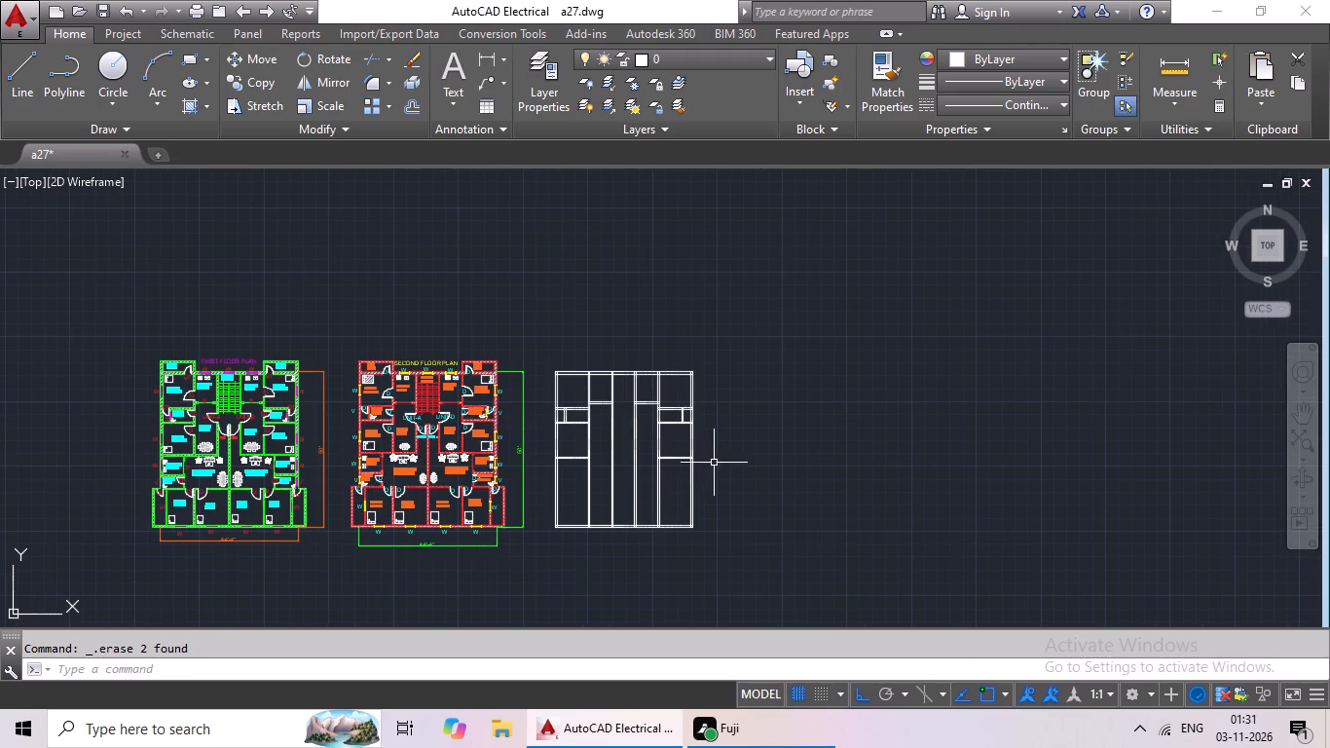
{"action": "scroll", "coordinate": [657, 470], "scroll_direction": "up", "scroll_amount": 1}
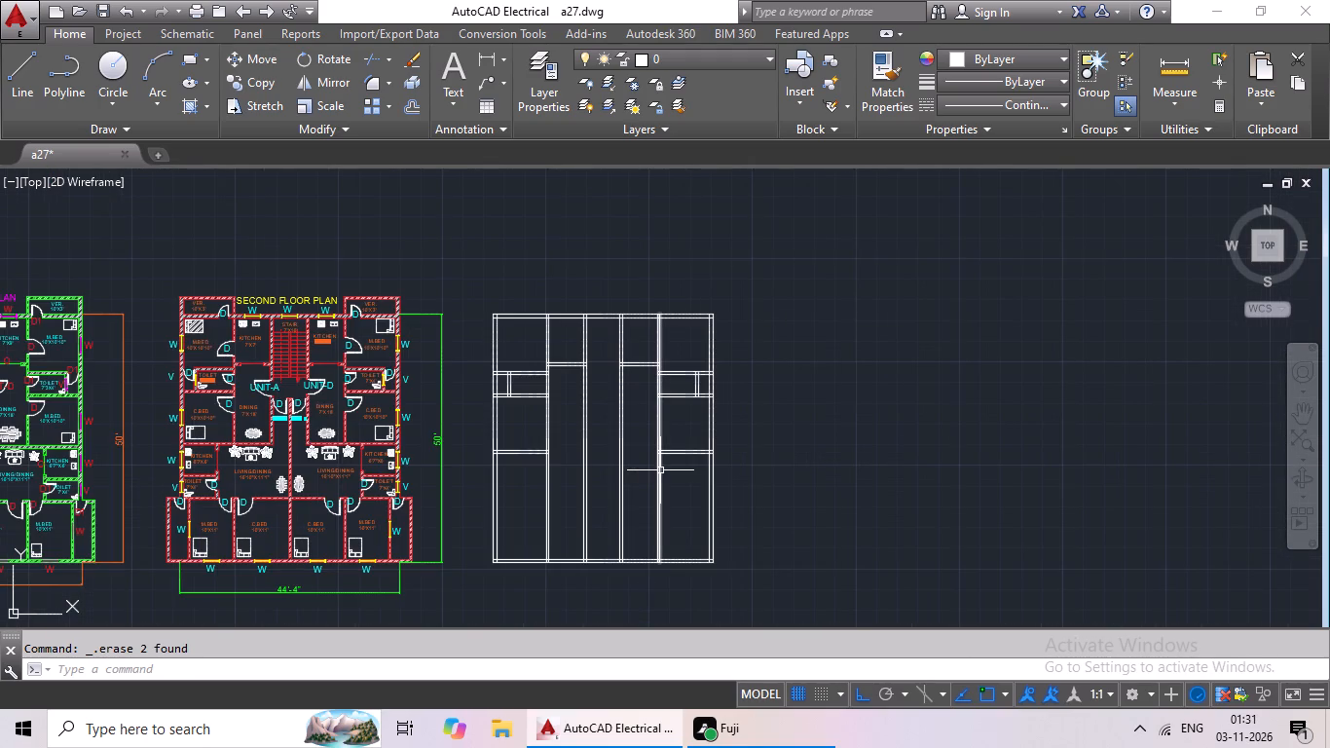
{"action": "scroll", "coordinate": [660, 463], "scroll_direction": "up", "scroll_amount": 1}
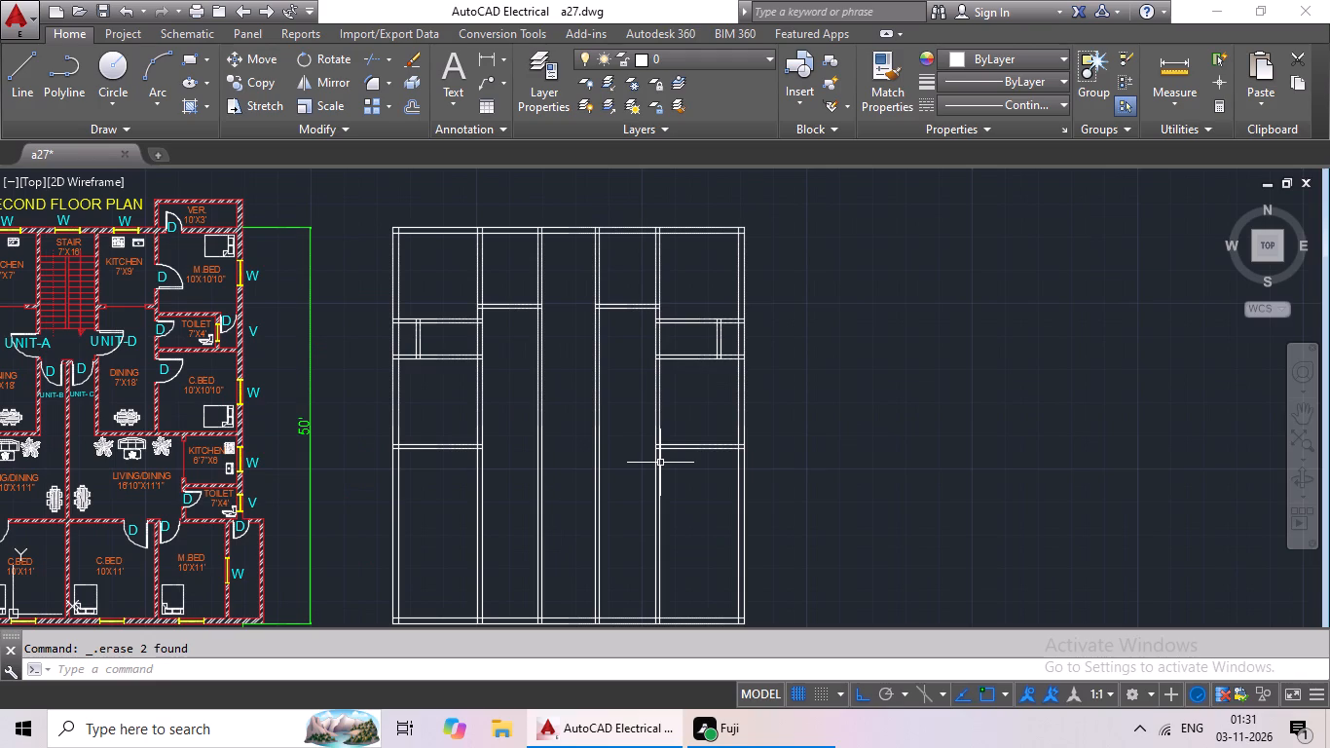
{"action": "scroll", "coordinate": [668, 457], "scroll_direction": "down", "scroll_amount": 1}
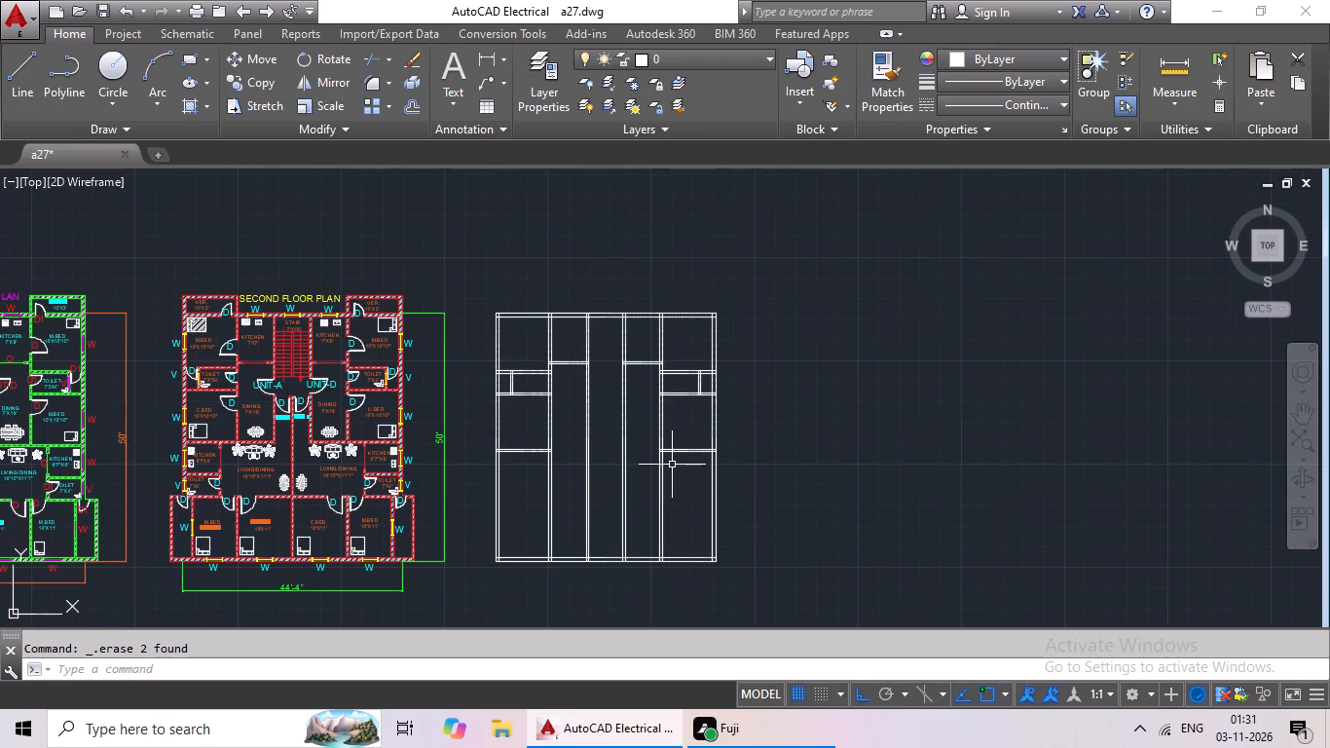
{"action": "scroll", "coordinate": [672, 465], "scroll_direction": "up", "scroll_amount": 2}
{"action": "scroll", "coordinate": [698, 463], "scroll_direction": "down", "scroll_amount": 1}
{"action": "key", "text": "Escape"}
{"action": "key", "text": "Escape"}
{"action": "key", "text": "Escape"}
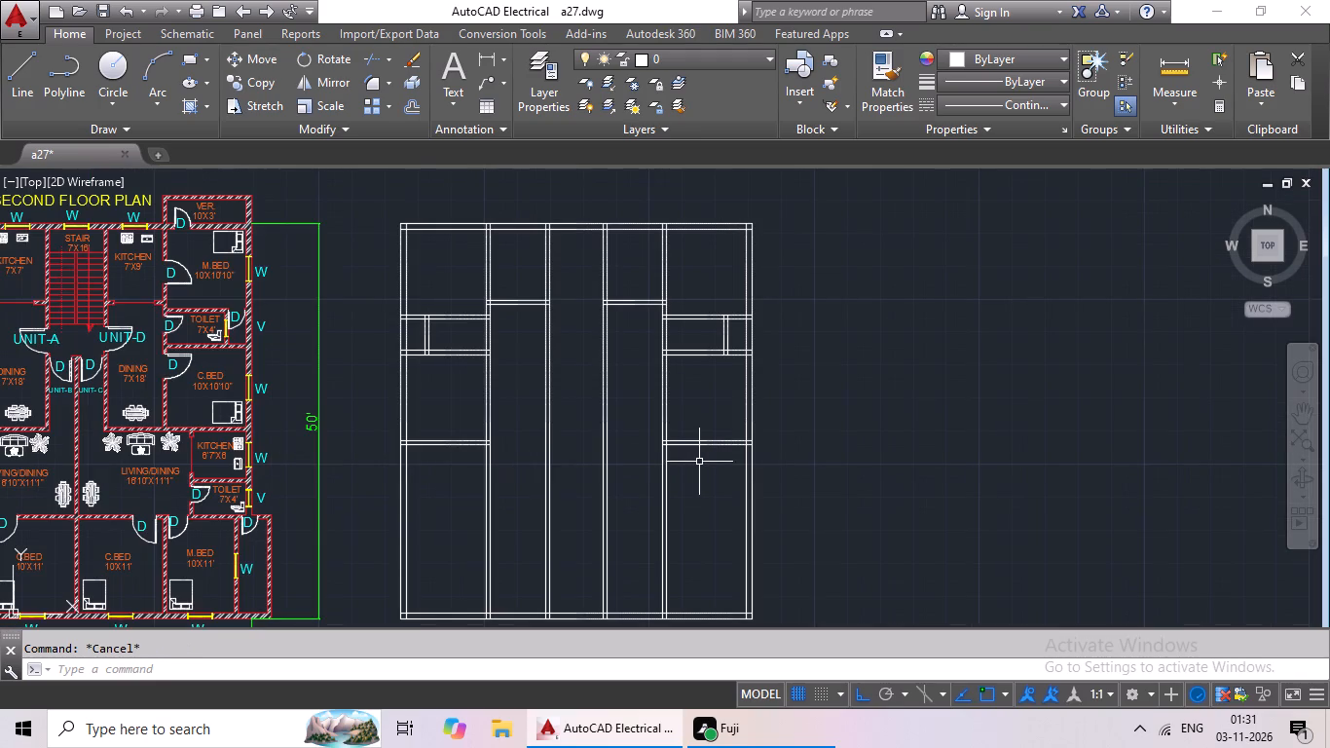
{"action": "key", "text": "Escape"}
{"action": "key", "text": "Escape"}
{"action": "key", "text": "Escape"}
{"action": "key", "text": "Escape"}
Extend both lines of the east room's south wall westward to the neighbouring inner vertical partition.
{"action": "type", "text": "ex"}
{"action": "key", "text": "space"}
{"action": "key", "text": "space"}
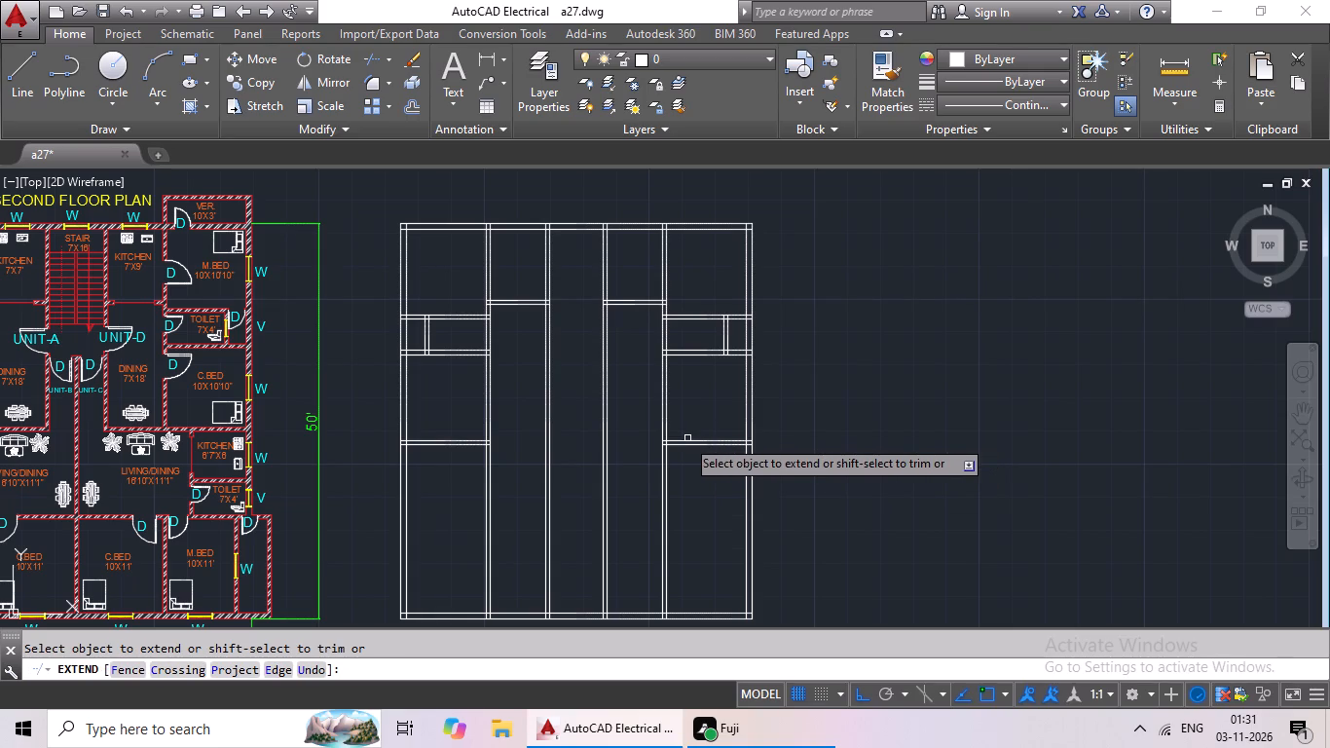
{"action": "left_click_drag", "start_coordinate": [673, 441], "coordinate": [664, 442]}
{"action": "left_click_drag", "start_coordinate": [621, 439], "coordinate": [625, 449]}
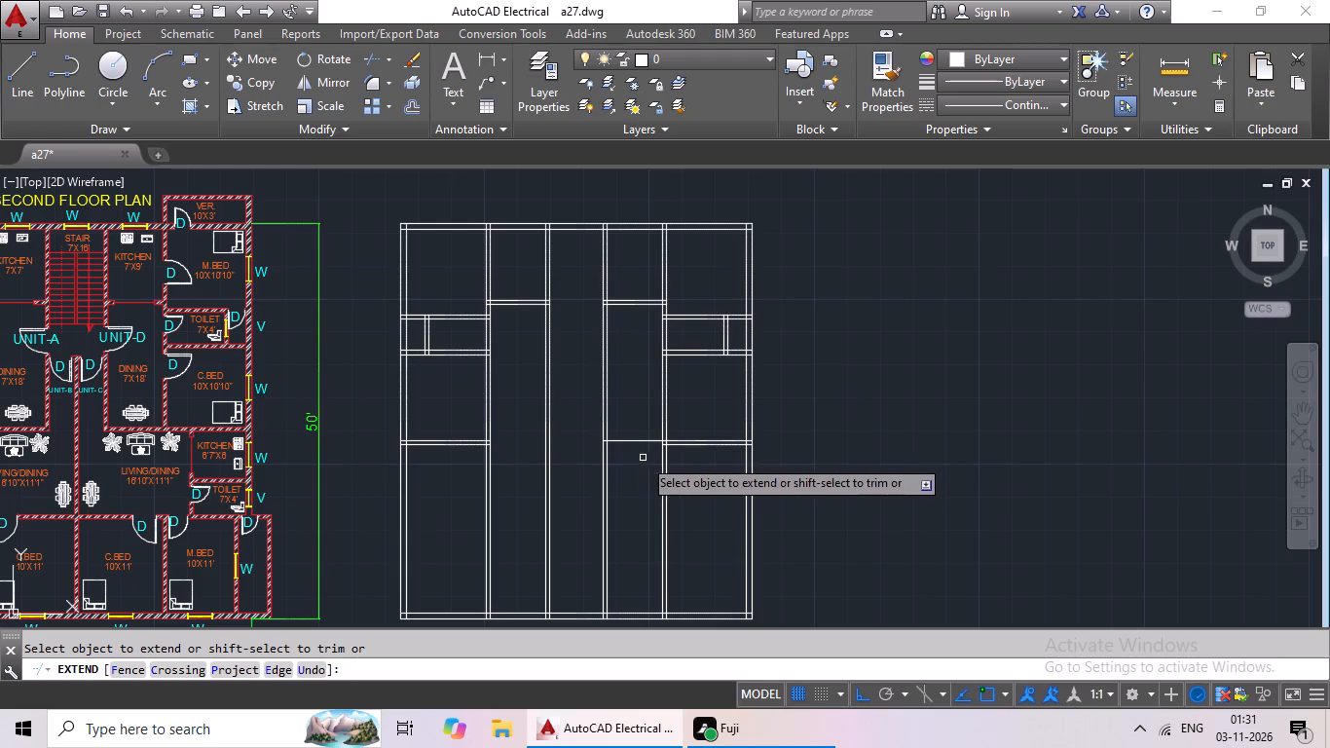
{"action": "left_click", "coordinate": [682, 444]}
{"action": "left_click", "coordinate": [623, 444]}
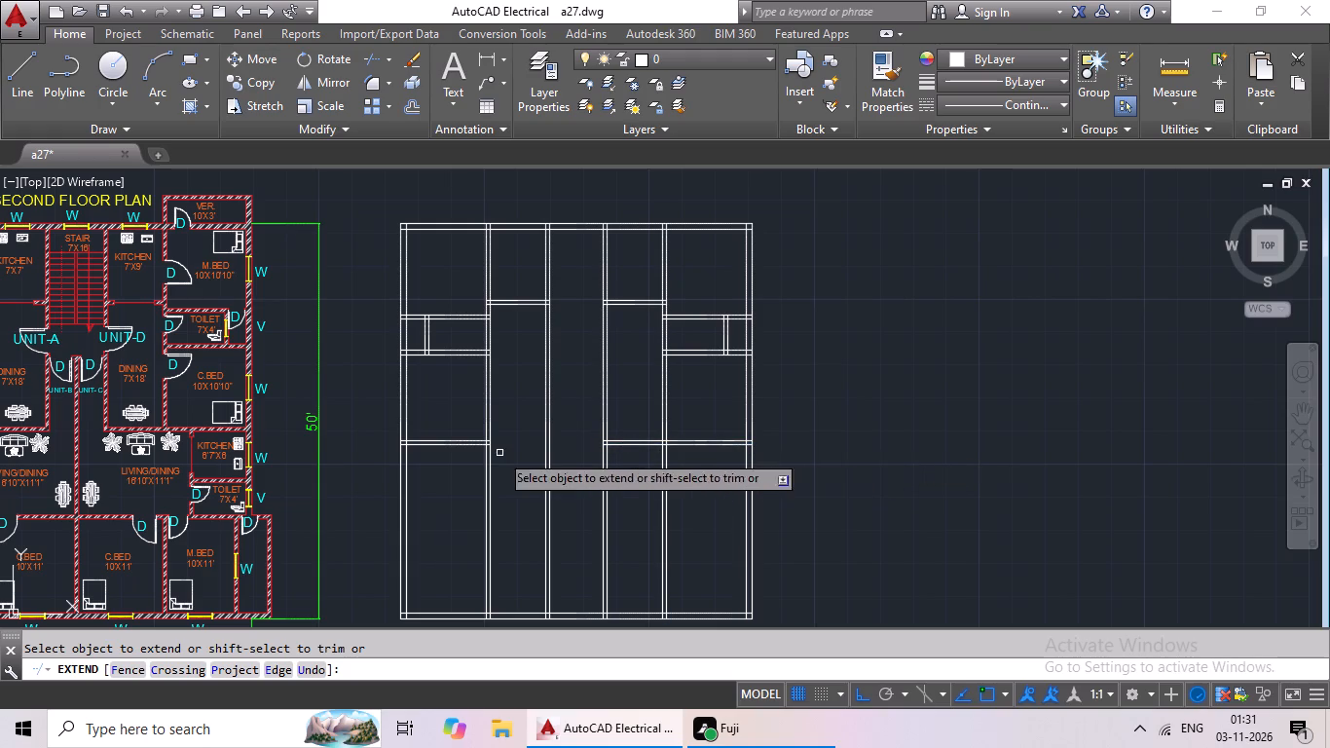
Extend both lines of the west room's south wall eastward to the neighbouring inner vertical partition.
{"action": "left_click", "coordinate": [457, 439]}
{"action": "left_click", "coordinate": [490, 441]}
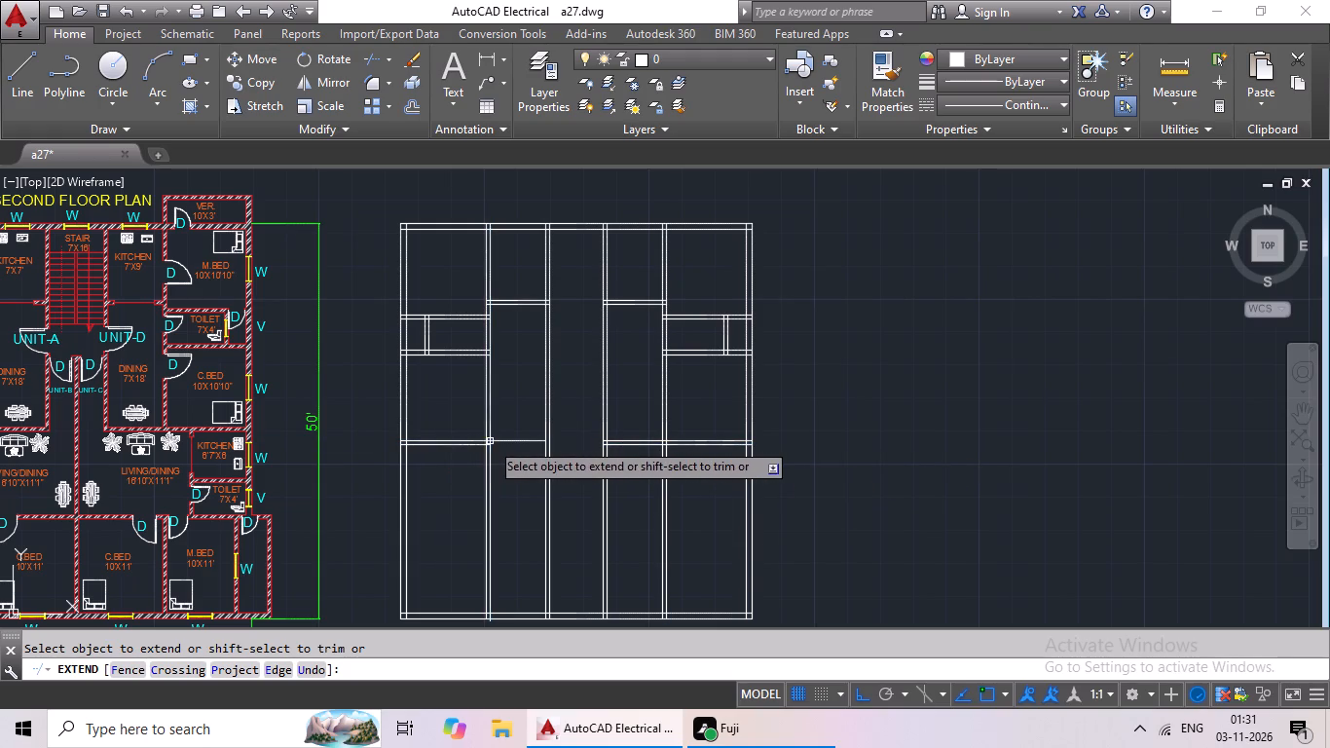
{"action": "left_click", "coordinate": [516, 441]}
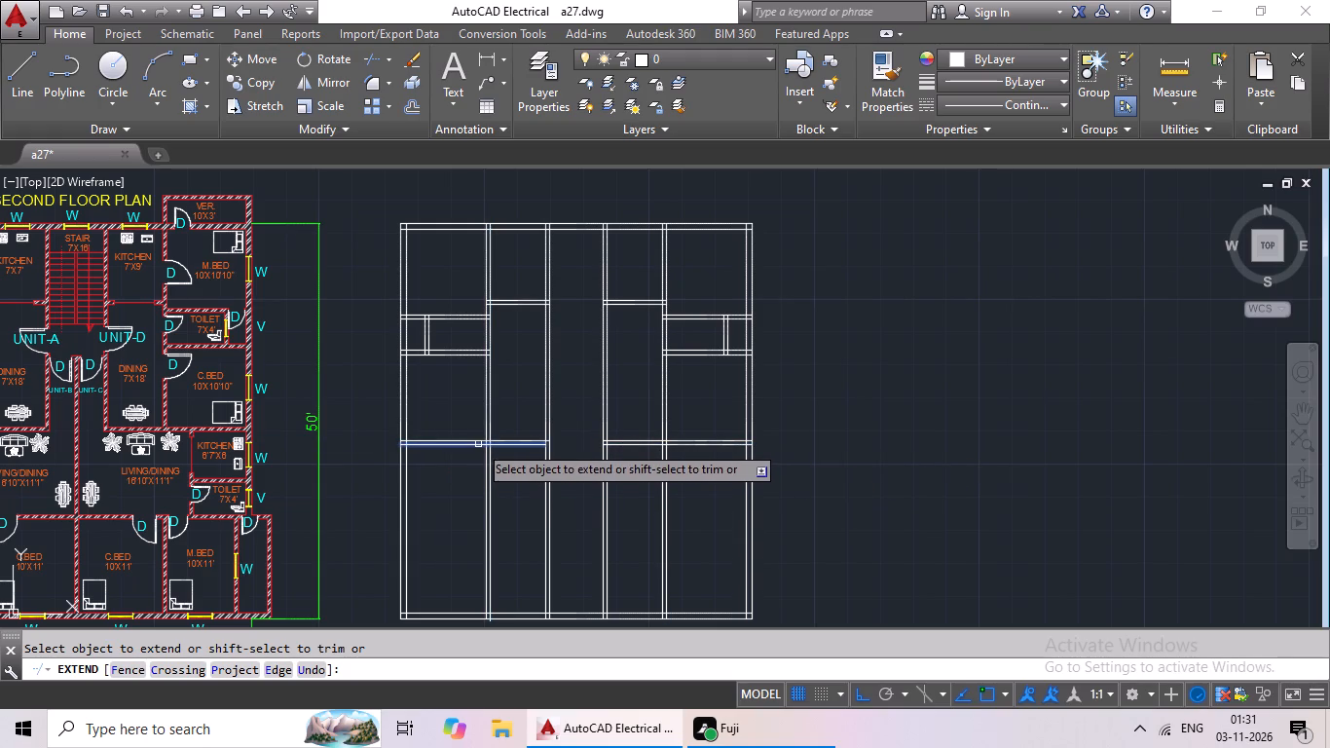
{"action": "left_click", "coordinate": [478, 444]}
{"action": "left_click", "coordinate": [525, 444]}
{"action": "scroll", "coordinate": [639, 466], "scroll_direction": "down", "scroll_amount": 1}
{"action": "middle_click_drag", "start_coordinate": [711, 475], "coordinate": [789, 419]}
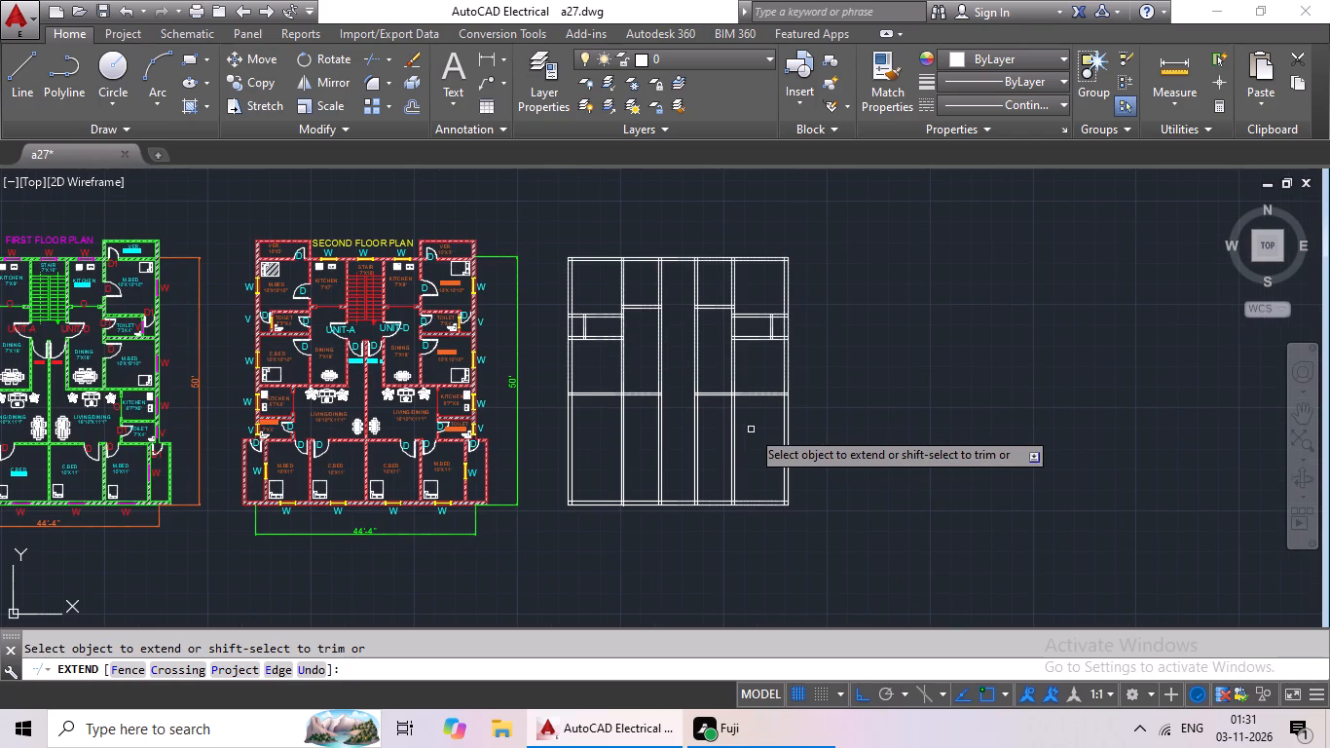
{"action": "scroll", "coordinate": [748, 417], "scroll_direction": "up", "scroll_amount": 1}
{"action": "scroll", "coordinate": [748, 417], "scroll_direction": "down", "scroll_amount": 1}
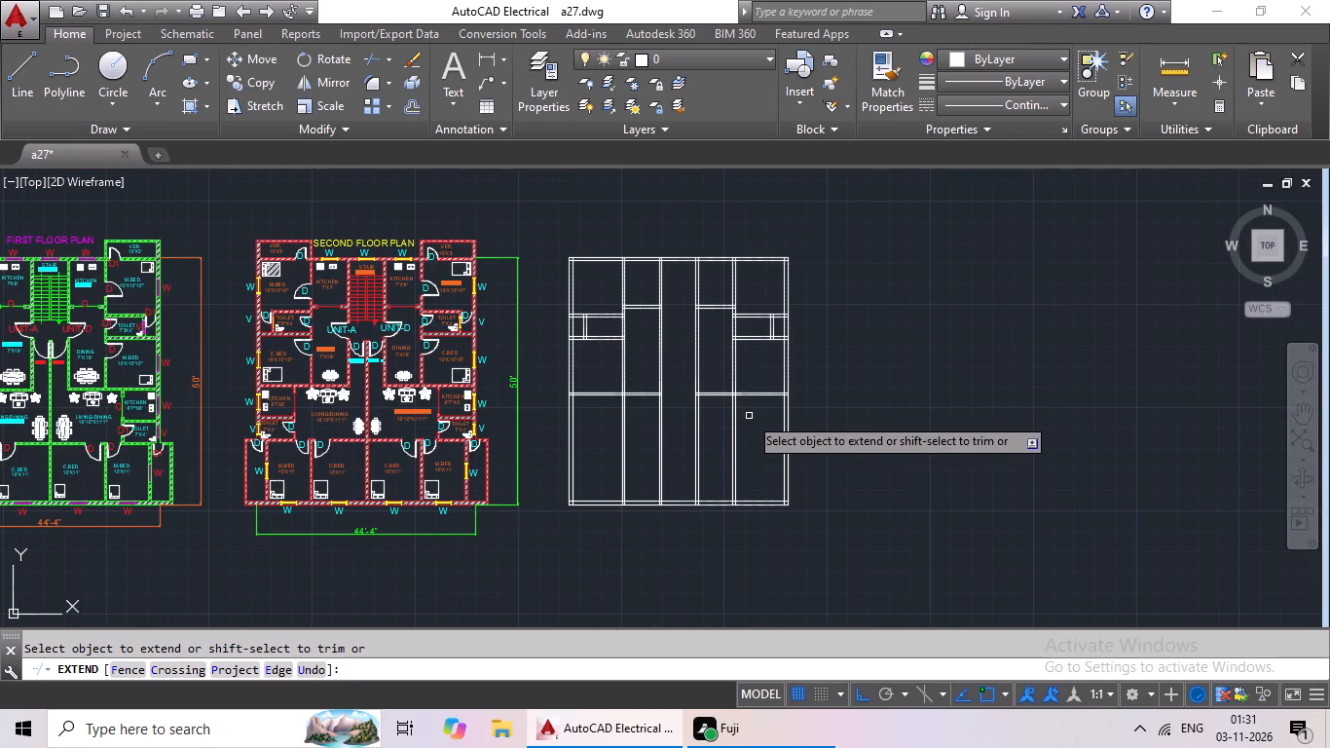
{"action": "middle_click_drag", "start_coordinate": [749, 416], "coordinate": [740, 422]}
{"action": "scroll", "coordinate": [739, 442], "scroll_direction": "up", "scroll_amount": 1}
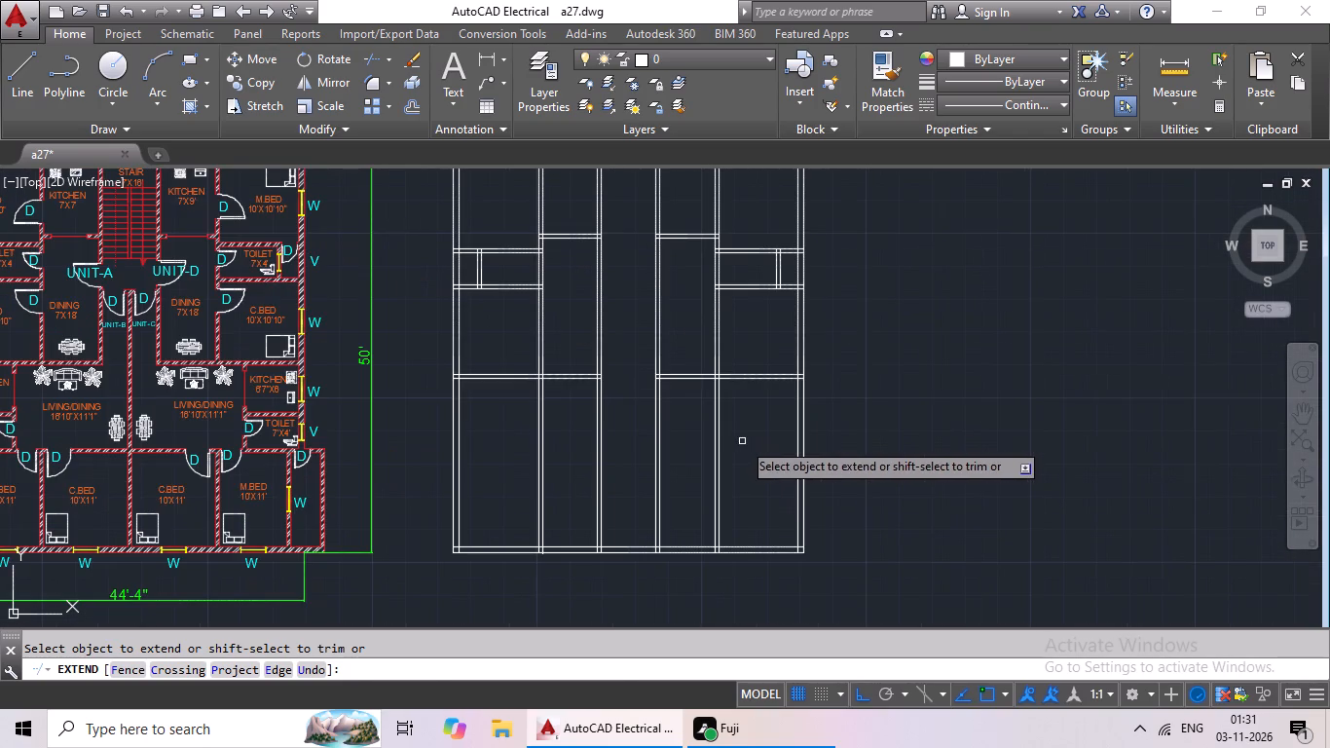
{"action": "left_click_drag", "start_coordinate": [753, 422], "coordinate": [685, 514]}
{"action": "key", "text": "Escape"}
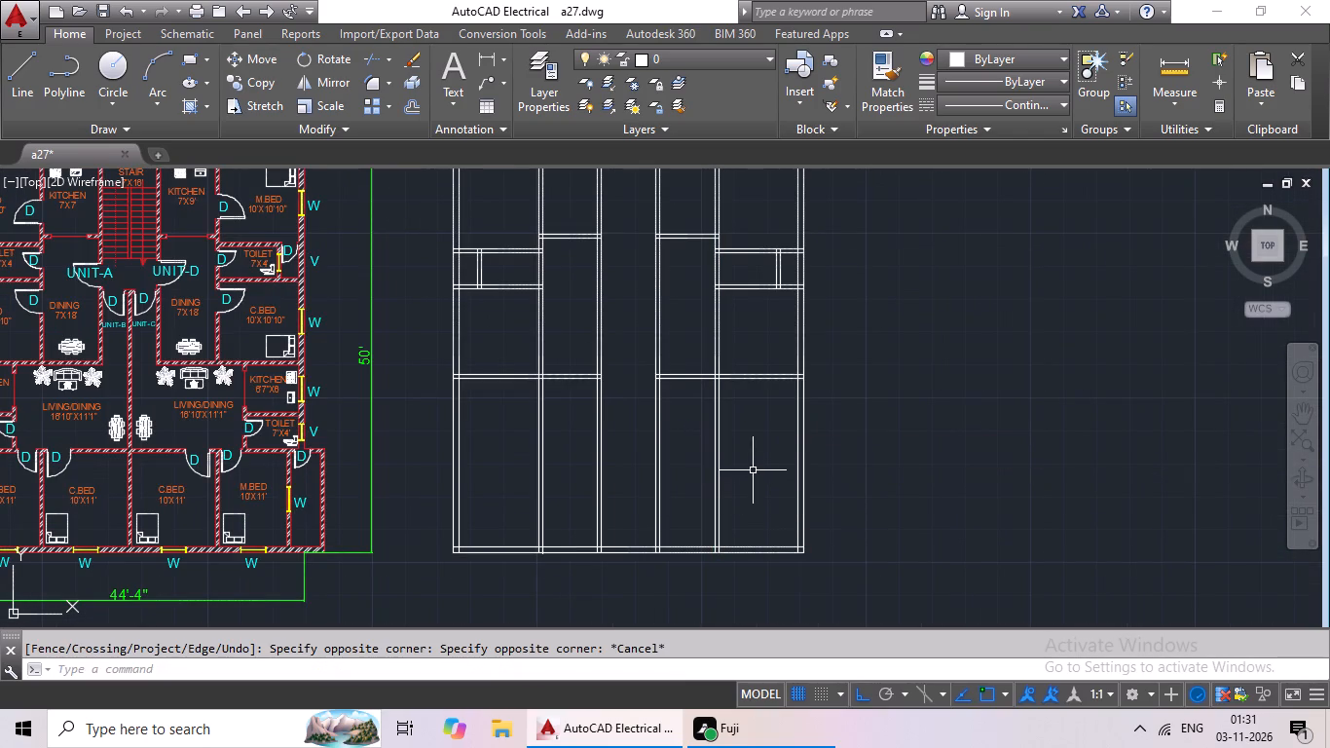
Trim the easternmost inner vertical partition's two lines south of the extended horizontal wall.
{"action": "type", "text": "tr"}
{"action": "key", "text": "space"}
{"action": "key", "text": "space"}
{"action": "scroll", "coordinate": [734, 419], "scroll_direction": "up", "scroll_amount": 1}
{"action": "scroll", "coordinate": [735, 417], "scroll_direction": "down", "scroll_amount": 2}
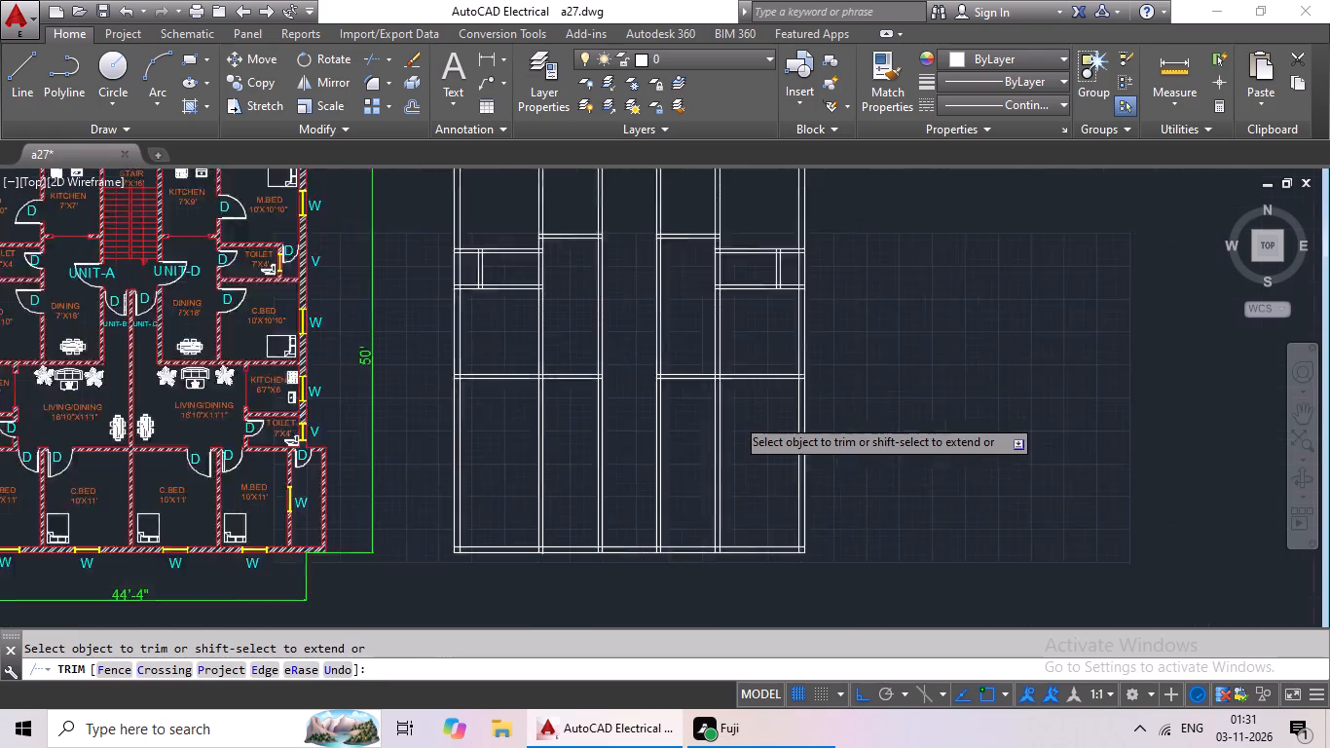
{"action": "scroll", "coordinate": [737, 415], "scroll_direction": "up", "scroll_amount": 2}
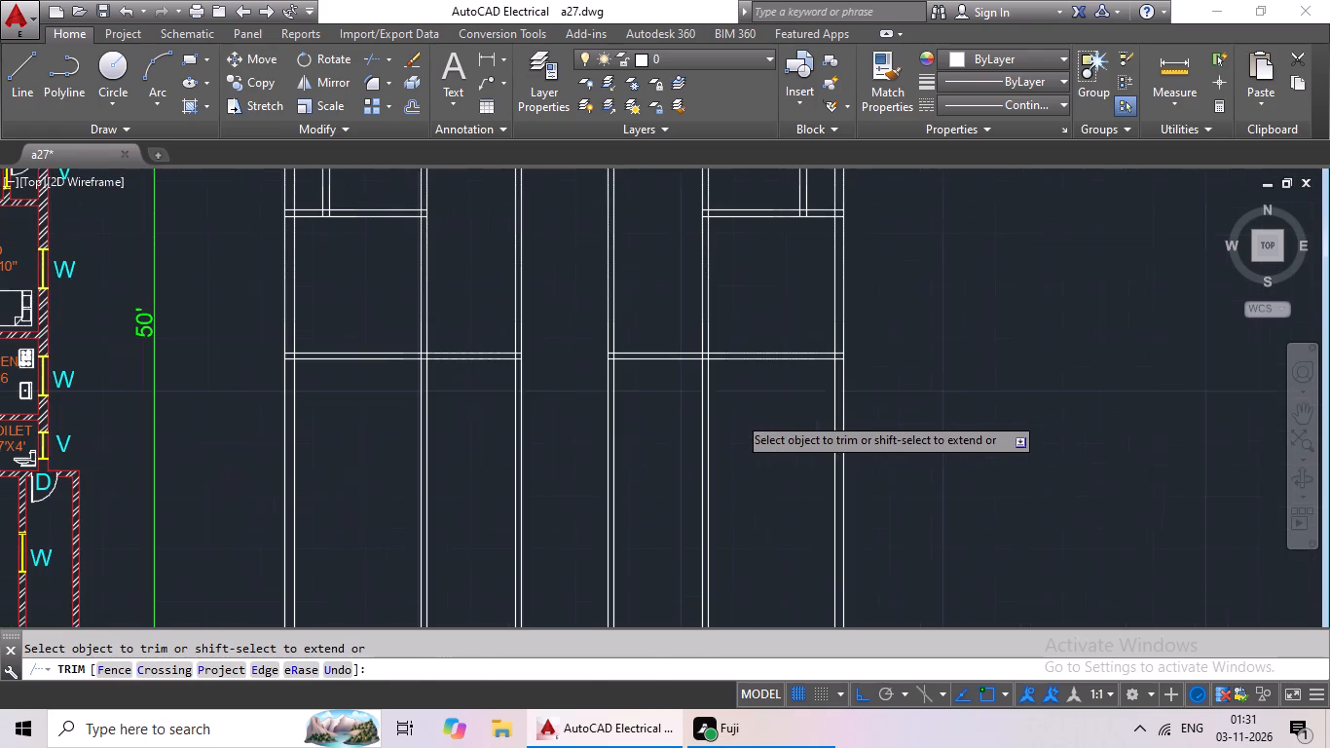
{"action": "left_click_drag", "start_coordinate": [750, 401], "coordinate": [655, 567]}
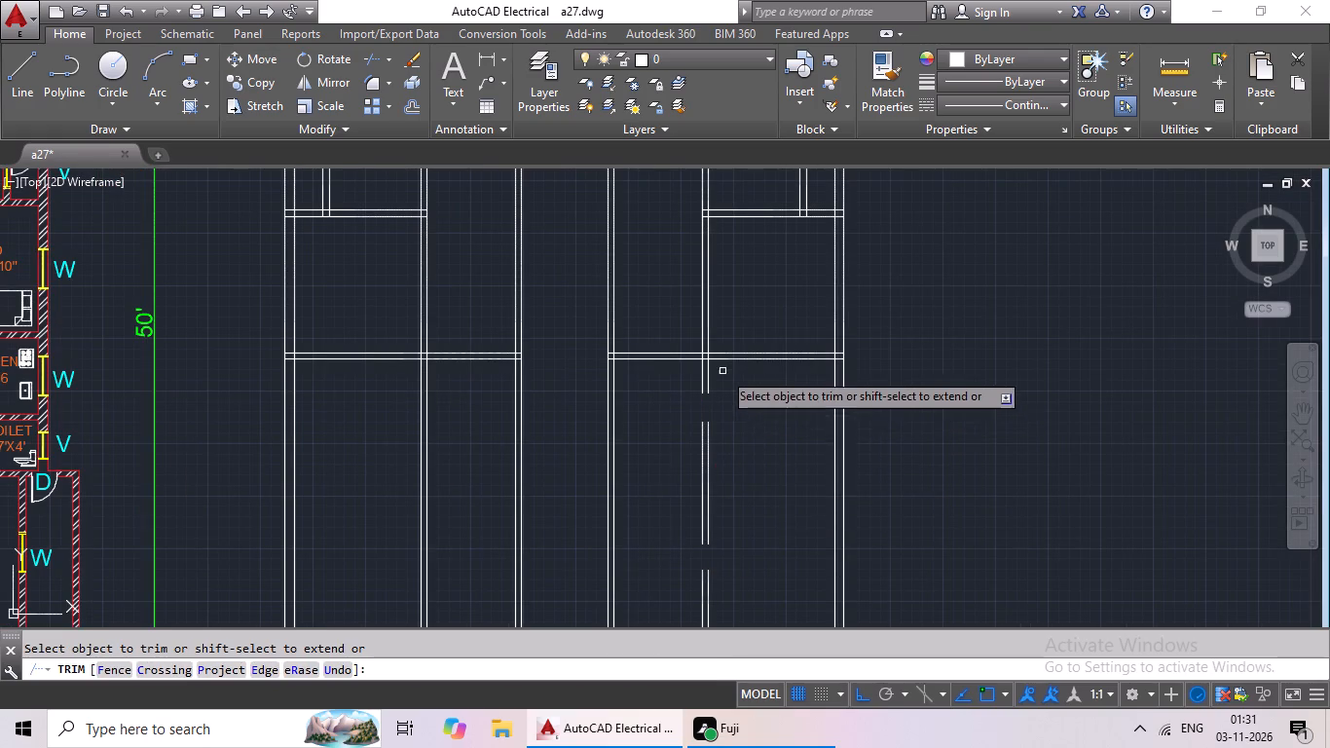
{"action": "scroll", "coordinate": [721, 368], "scroll_direction": "up", "scroll_amount": 3}
{"action": "left_click_drag", "start_coordinate": [723, 368], "coordinate": [549, 496]}
{"action": "scroll", "coordinate": [638, 457], "scroll_direction": "down", "scroll_amount": 3}
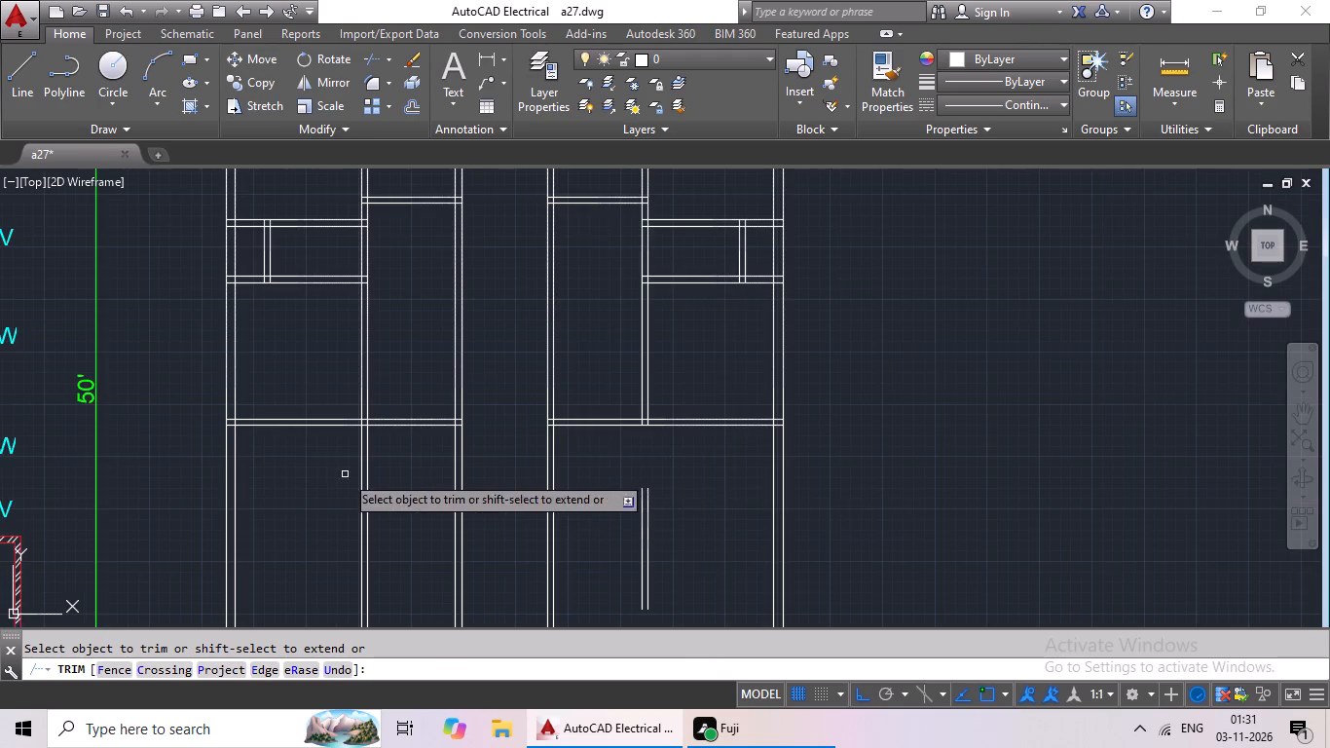
Trim the westernmost inner vertical partition's two lines south of the west room's horizontal south wall.
{"action": "scroll", "coordinate": [373, 429], "scroll_direction": "up", "scroll_amount": 3}
{"action": "left_click_drag", "start_coordinate": [462, 436], "coordinate": [211, 631]}
{"action": "scroll", "coordinate": [346, 544], "scroll_direction": "down", "scroll_amount": 1}
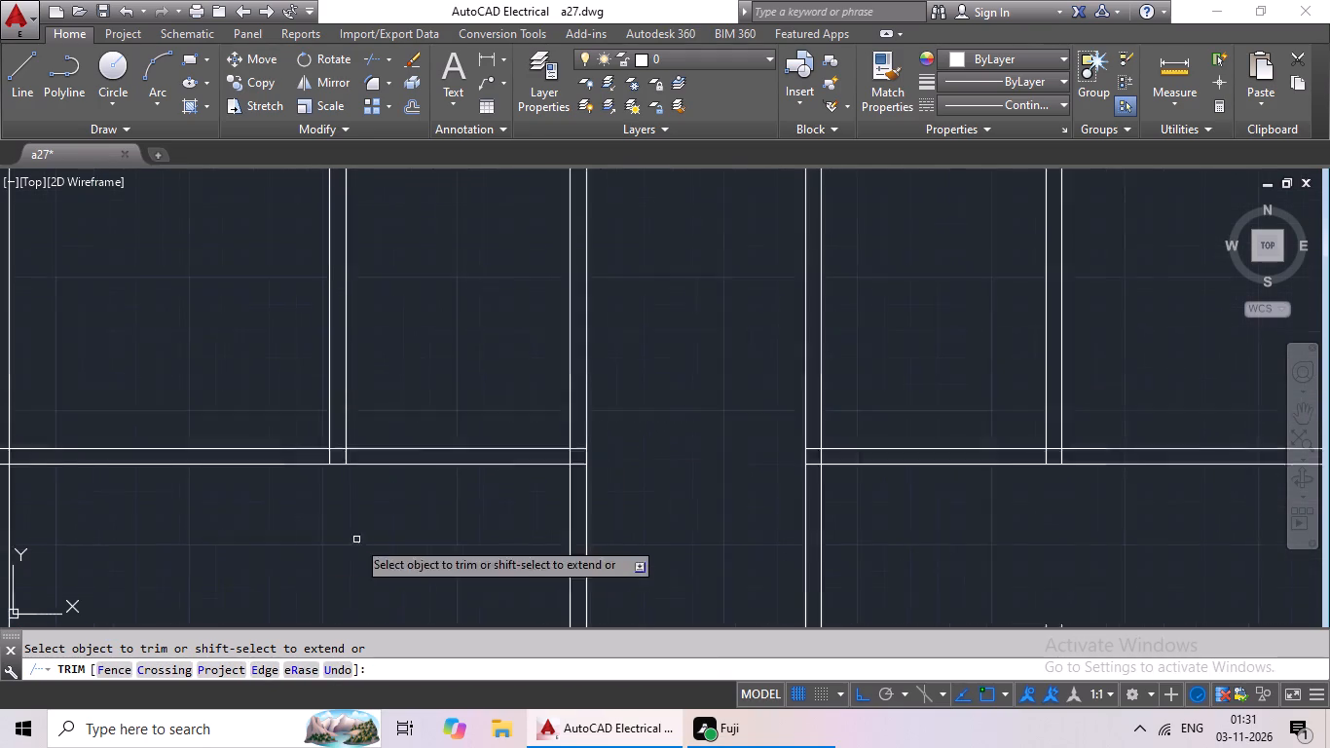
{"action": "scroll", "coordinate": [356, 540], "scroll_direction": "down", "scroll_amount": 1}
{"action": "middle_click_drag", "start_coordinate": [356, 539], "coordinate": [404, 405]}
{"action": "scroll", "coordinate": [734, 445], "scroll_direction": "down", "scroll_amount": 1}
{"action": "key", "text": "Escape"}
Erase the leftover line pieces of the easternmost inner vertical partition south of the horizontal wall.
{"action": "scroll", "coordinate": [832, 463], "scroll_direction": "down", "scroll_amount": 2}
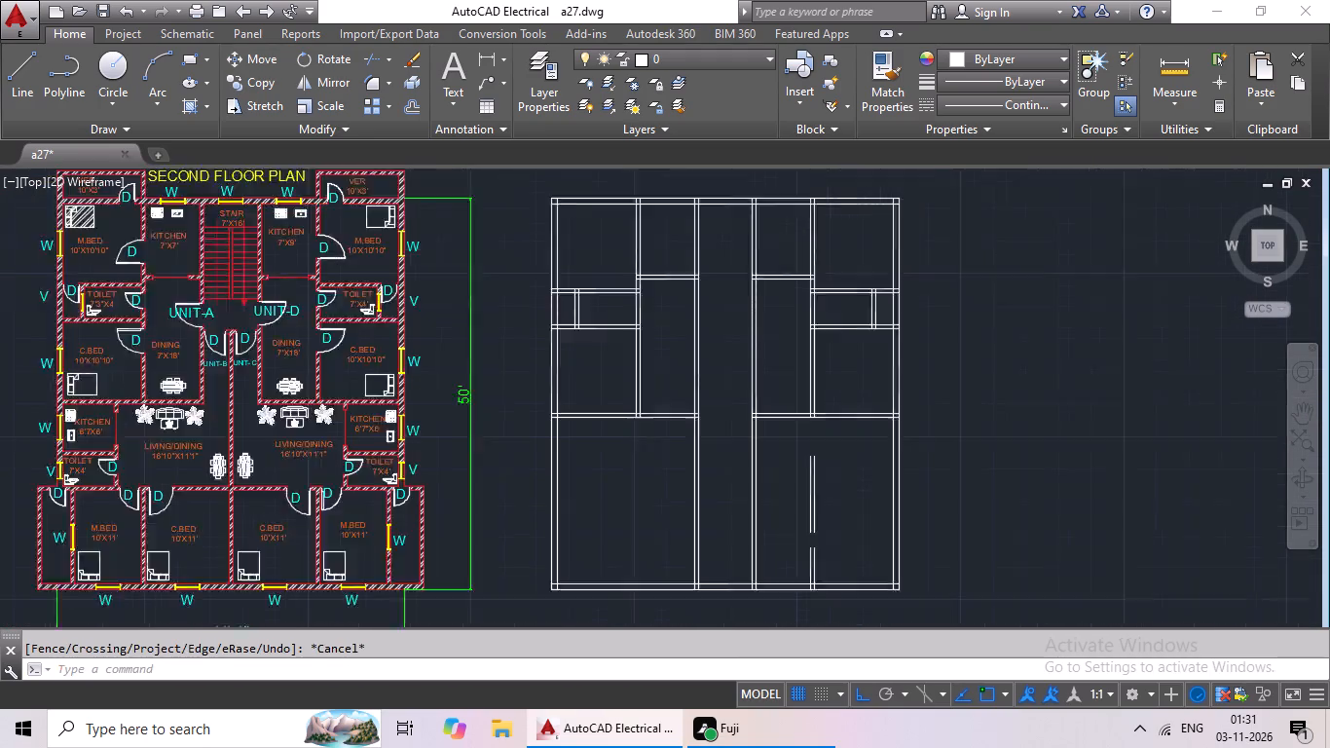
{"action": "key", "text": "Escape"}
{"action": "left_click_drag", "start_coordinate": [847, 453], "coordinate": [838, 527]}
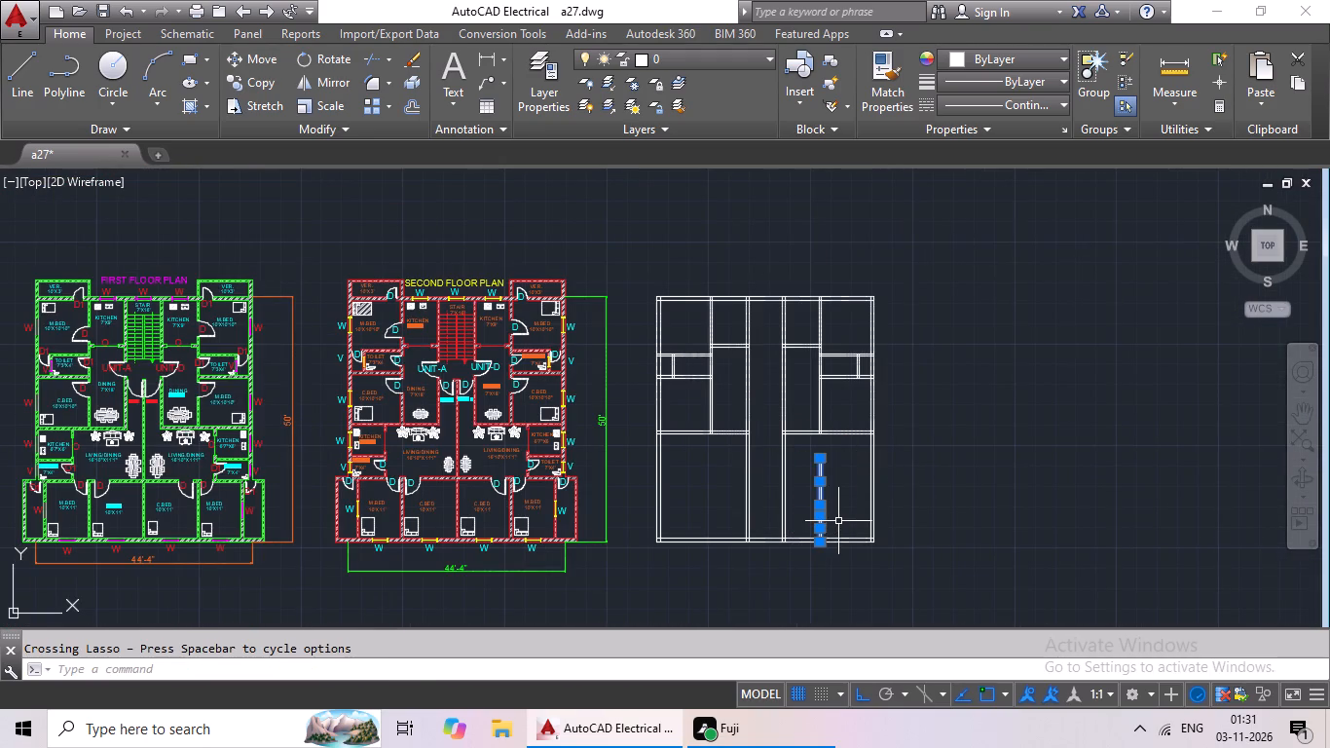
{"action": "key", "text": "Delete"}
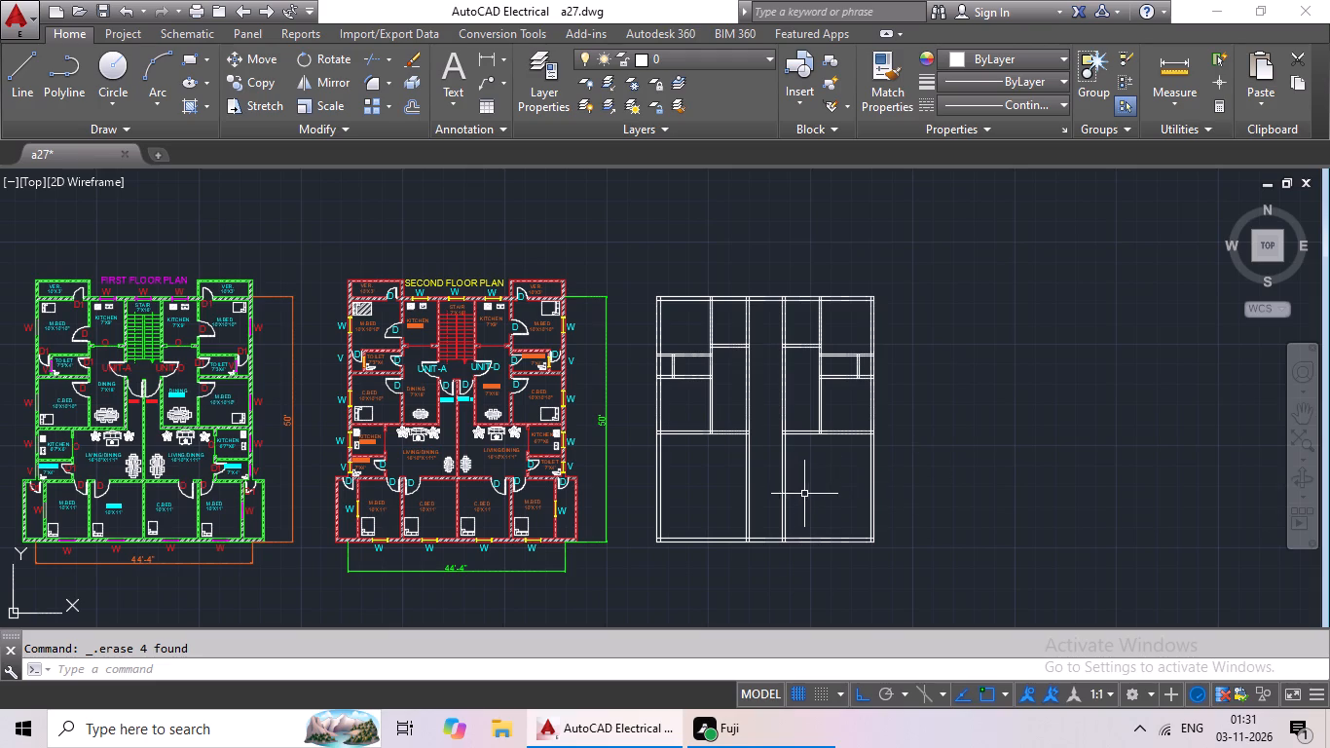
Offset the inner line of the east outer wall 6'7" westward into the plan.
{"action": "scroll", "coordinate": [568, 453], "scroll_direction": "up", "scroll_amount": 1}
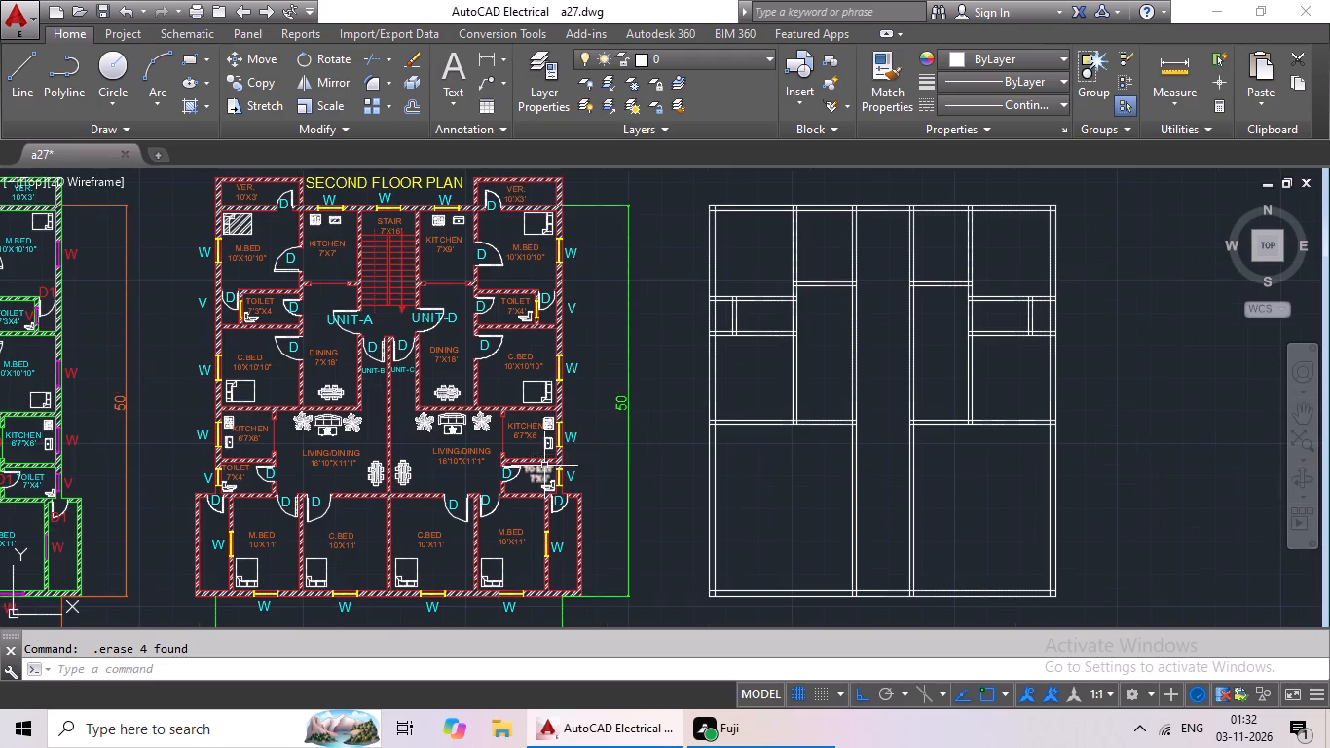
{"action": "middle_click_drag", "start_coordinate": [1031, 477], "coordinate": [883, 505]}
{"action": "scroll", "coordinate": [884, 501], "scroll_direction": "up", "scroll_amount": 2}
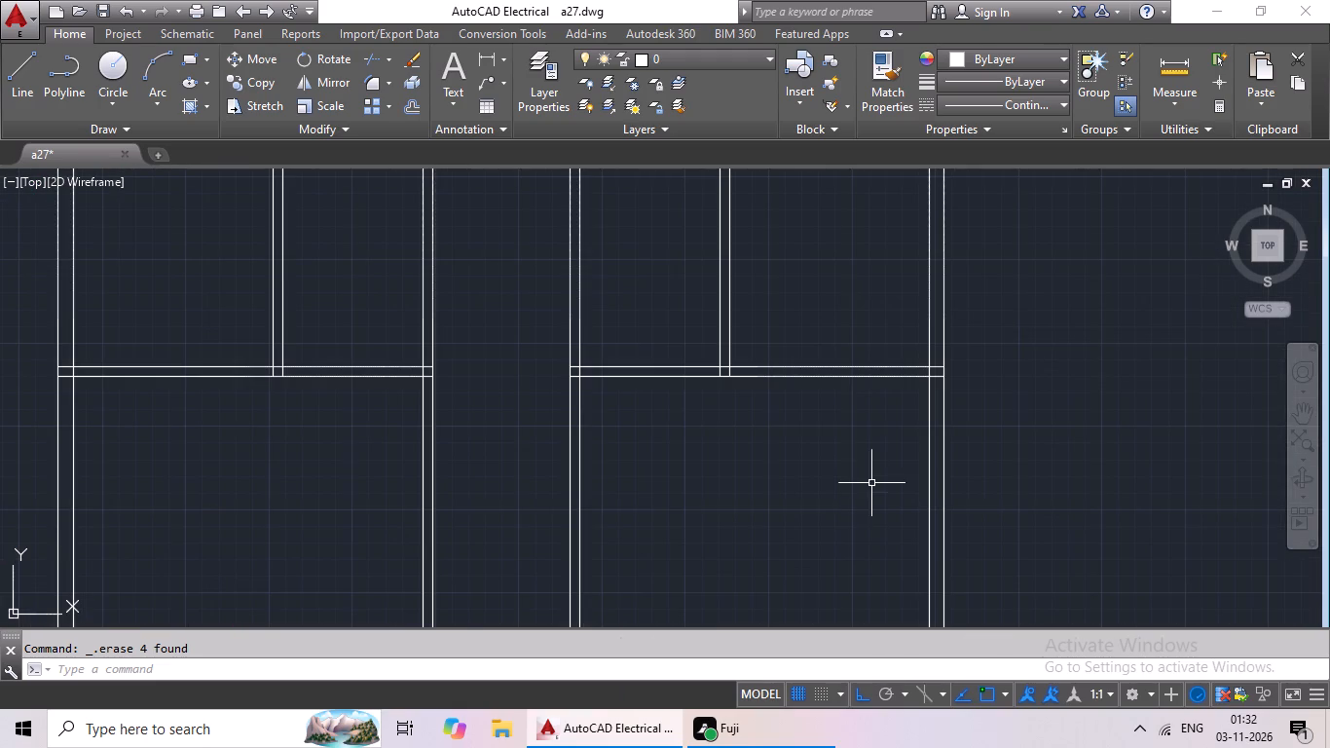
{"action": "key", "text": "Escape"}
{"action": "key", "text": "Escape"}
{"action": "key", "text": "o"}
{"action": "key", "text": "Return"}
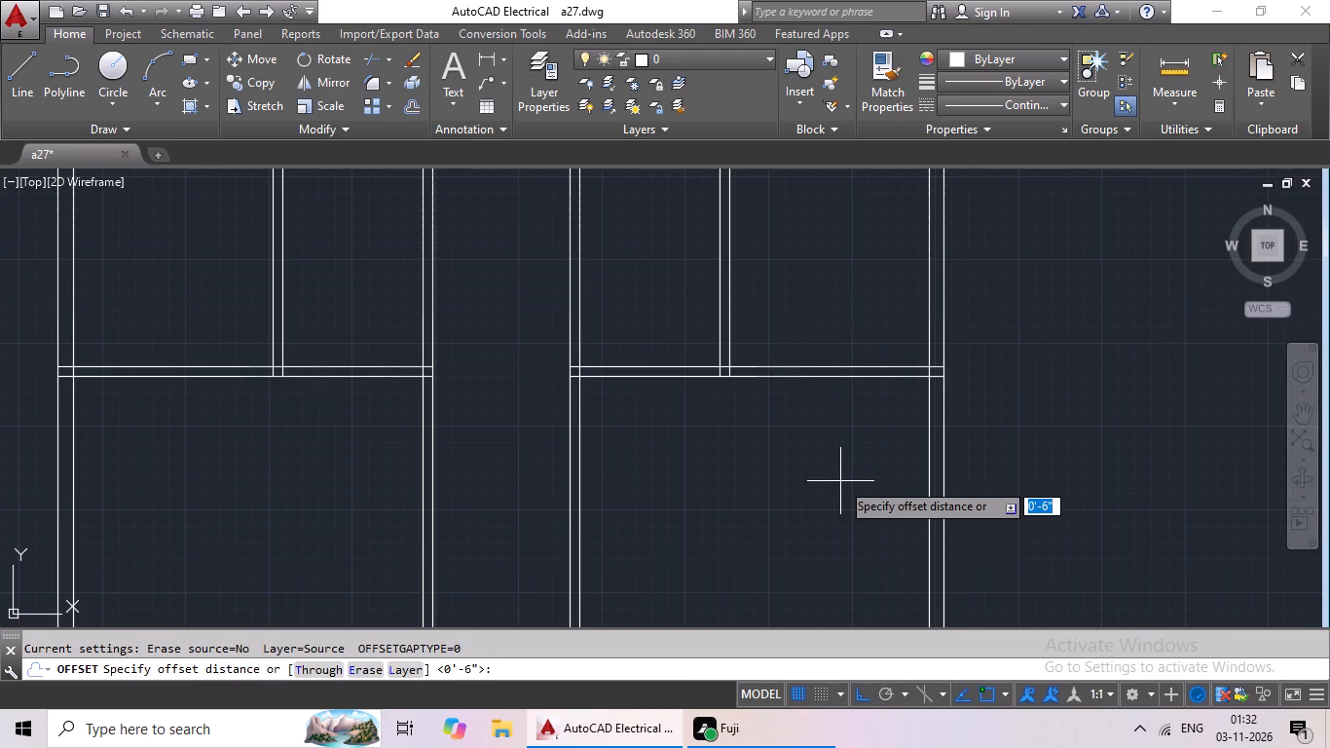
{"action": "type", "text": "6'6"}
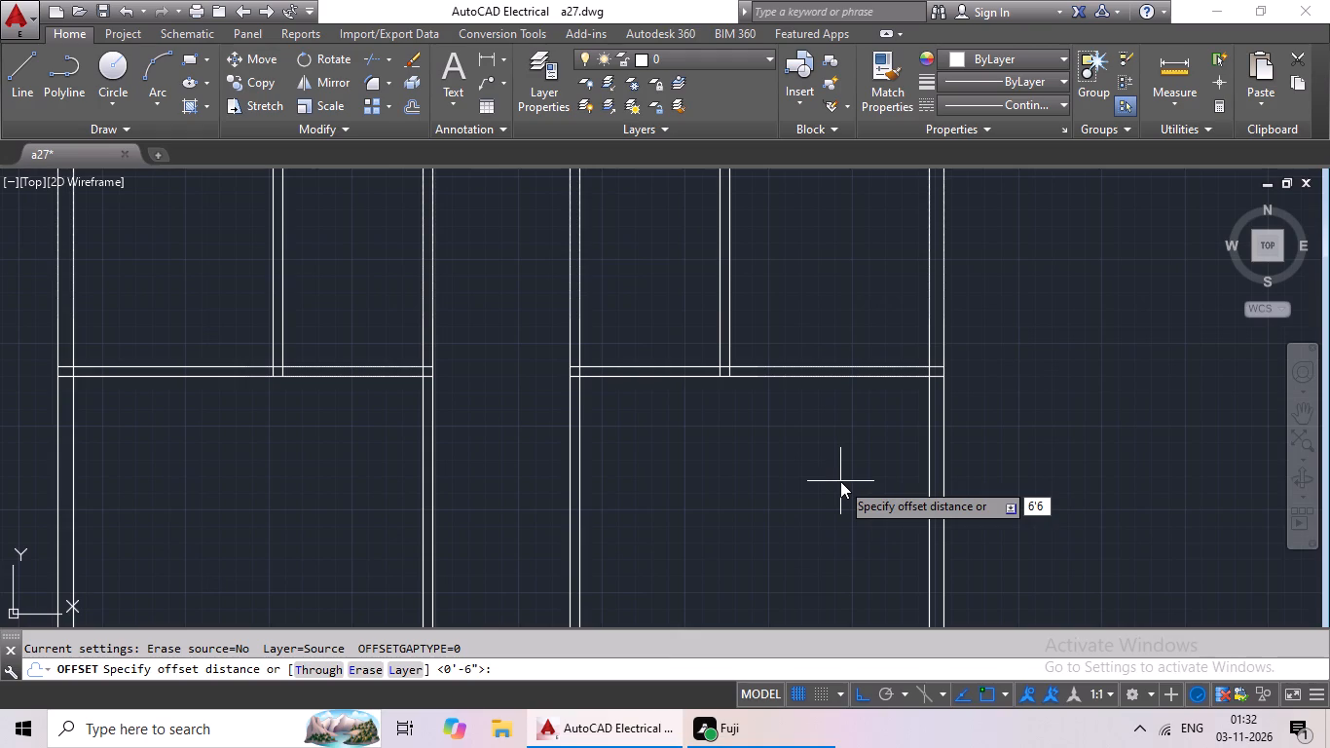
{"action": "key", "text": "BackSpace"}
{"action": "key", "text": "7"}
{"action": "key", "text": "shift+quotedbl"}
{"action": "key", "text": "Return"}
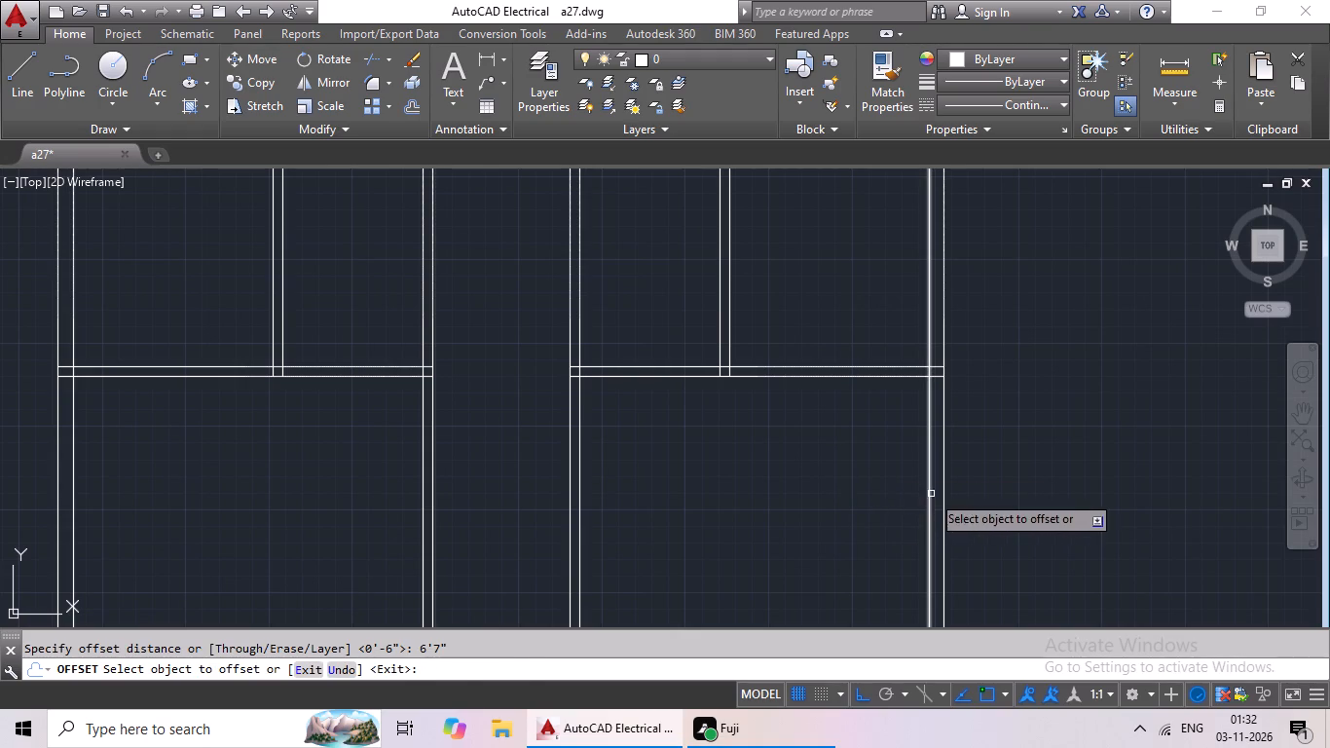
{"action": "left_click_drag", "start_coordinate": [931, 494], "coordinate": [914, 508]}
{"action": "left_click", "coordinate": [868, 536]}
Offset the inner line of the west outer wall 6'7" eastward into the plan.
{"action": "scroll", "coordinate": [857, 513], "scroll_direction": "down", "scroll_amount": 2}
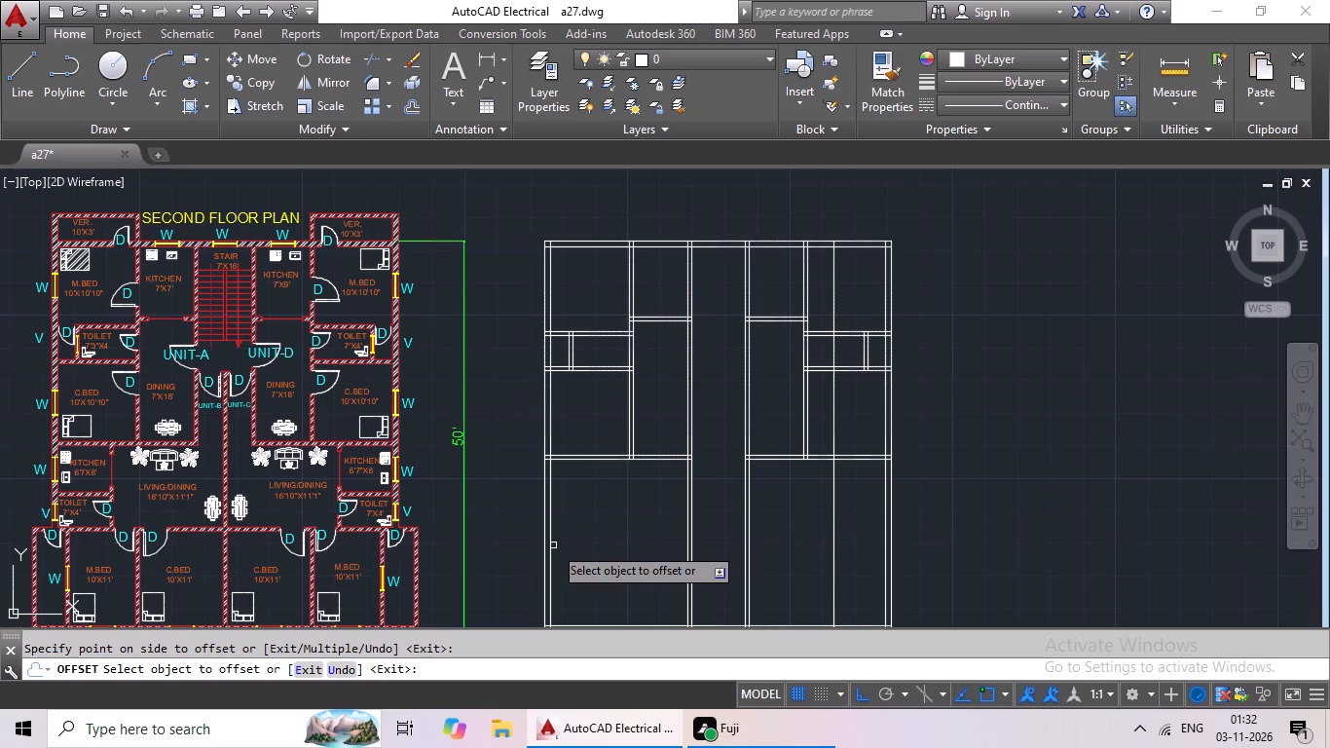
{"action": "left_click", "coordinate": [551, 550]}
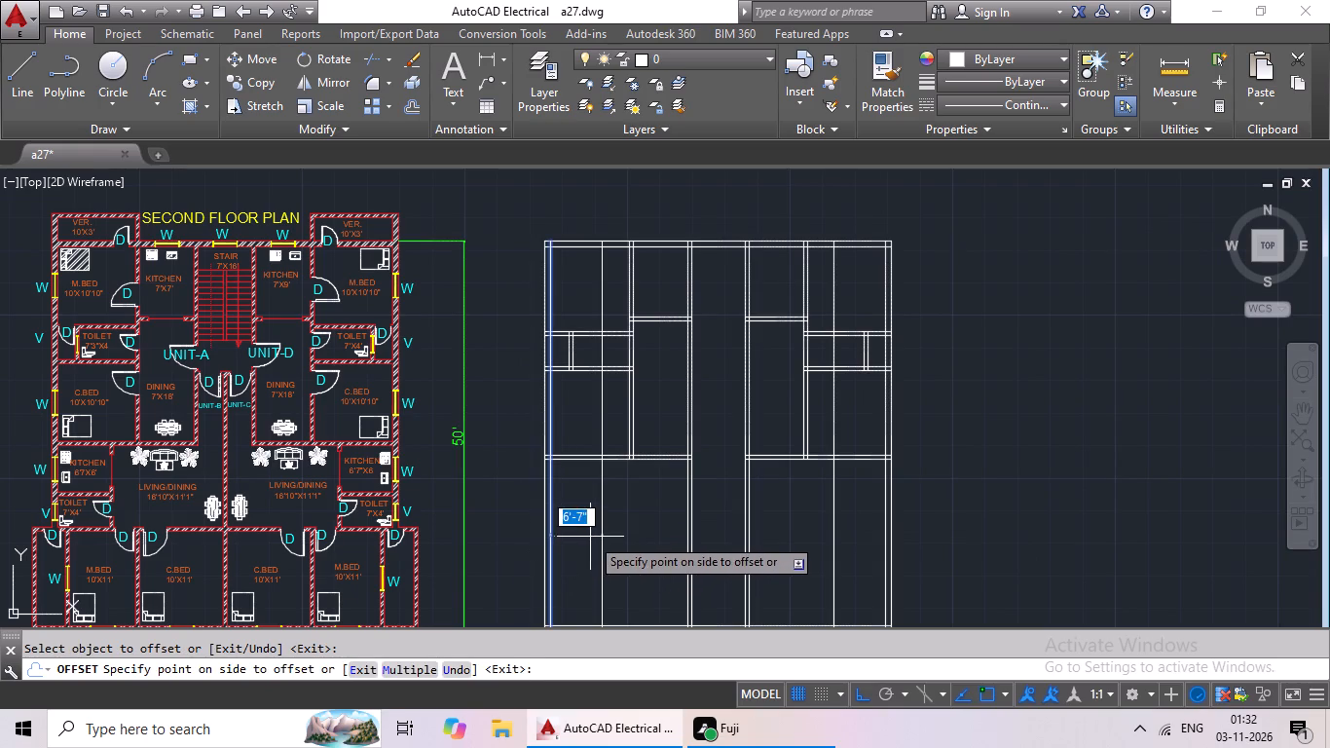
{"action": "left_click", "coordinate": [590, 536]}
{"action": "key", "text": "Escape"}
{"action": "key", "text": "Escape"}
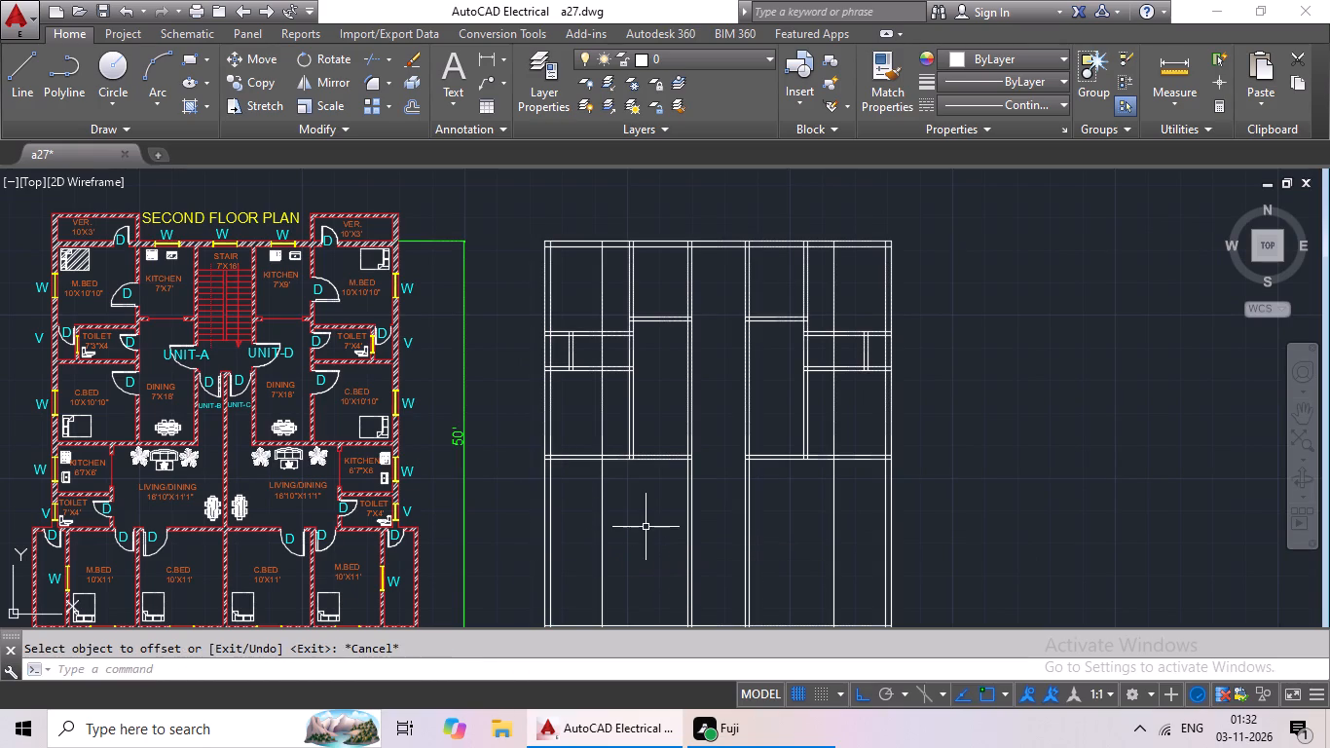
Trim the two new vertical lines where they cross between the double lines of the east and west rooms' south walls.
{"action": "type", "text": "tr"}
{"action": "key", "text": "space"}
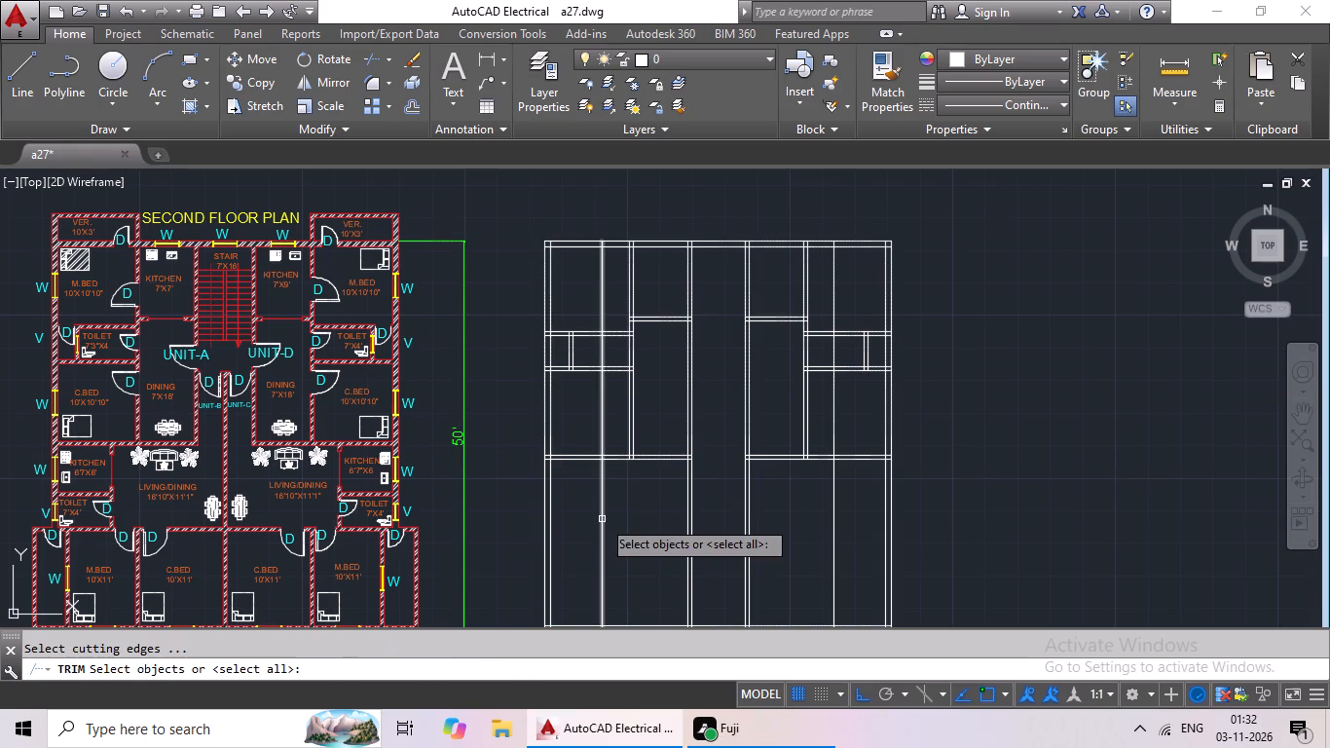
{"action": "scroll", "coordinate": [602, 461], "scroll_direction": "up", "scroll_amount": 4}
{"action": "key", "text": "space"}
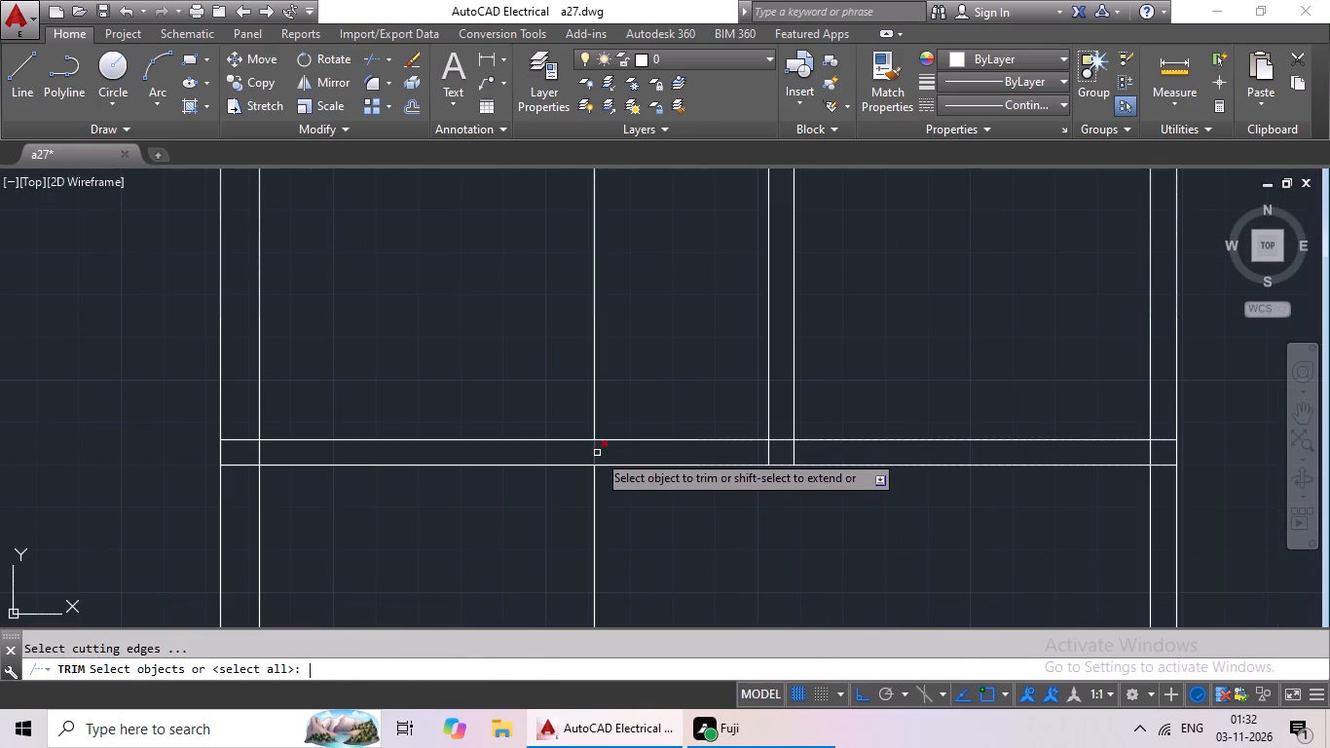
{"action": "left_click_drag", "start_coordinate": [621, 449], "coordinate": [577, 449]}
{"action": "left_click", "coordinate": [577, 449]}
{"action": "left_click_drag", "start_coordinate": [617, 453], "coordinate": [613, 453]}
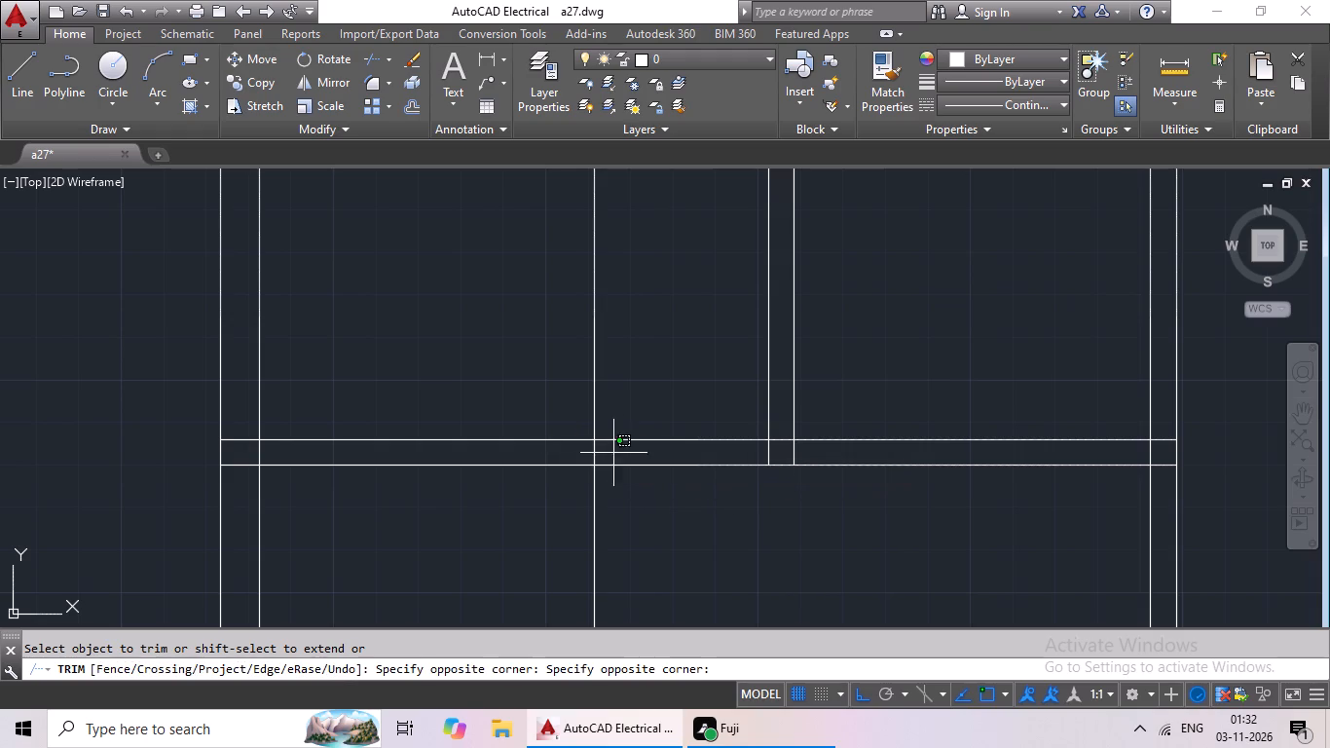
{"action": "left_click_drag", "start_coordinate": [613, 453], "coordinate": [549, 453]}
{"action": "left_click", "coordinate": [559, 452]}
{"action": "scroll", "coordinate": [681, 506], "scroll_direction": "down", "scroll_amount": 2}
{"action": "middle_click_drag", "start_coordinate": [701, 509], "coordinate": [309, 509]}
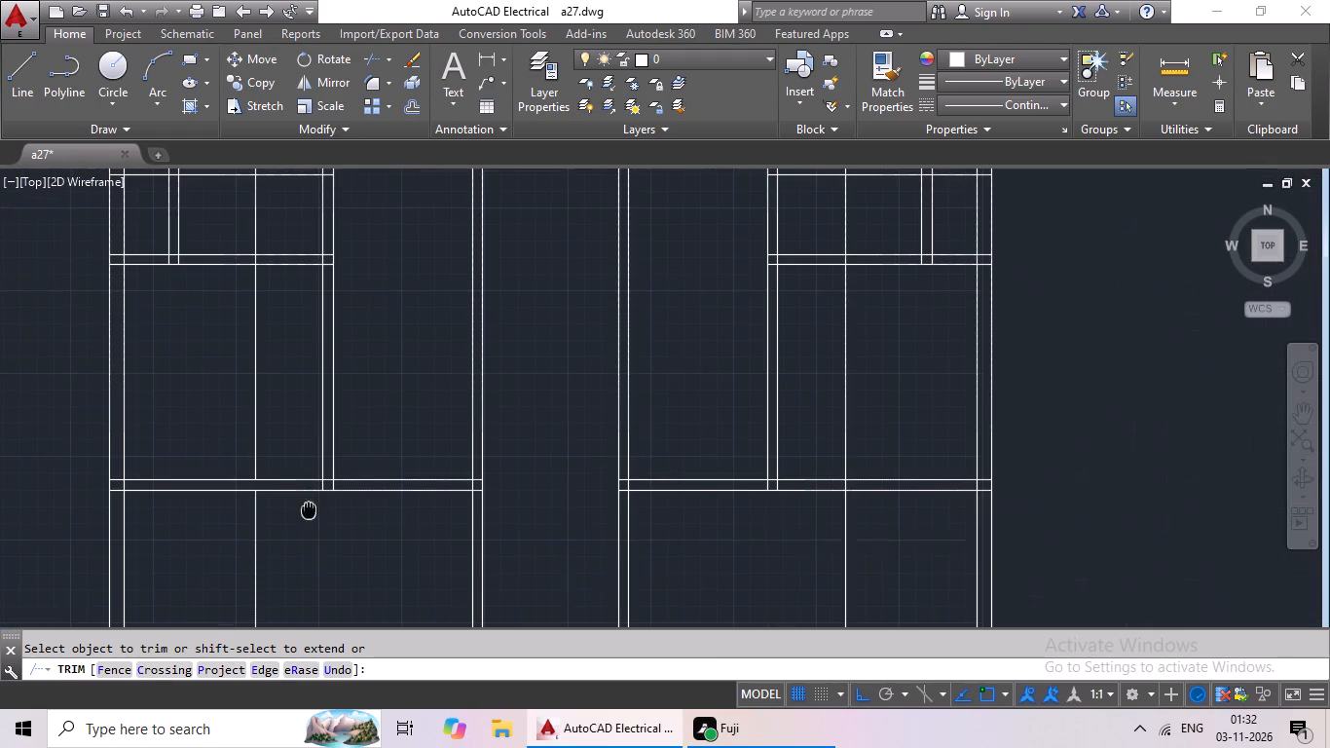
{"action": "scroll", "coordinate": [879, 477], "scroll_direction": "up", "scroll_amount": 3}
{"action": "left_click_drag", "start_coordinate": [770, 504], "coordinate": [678, 505]}
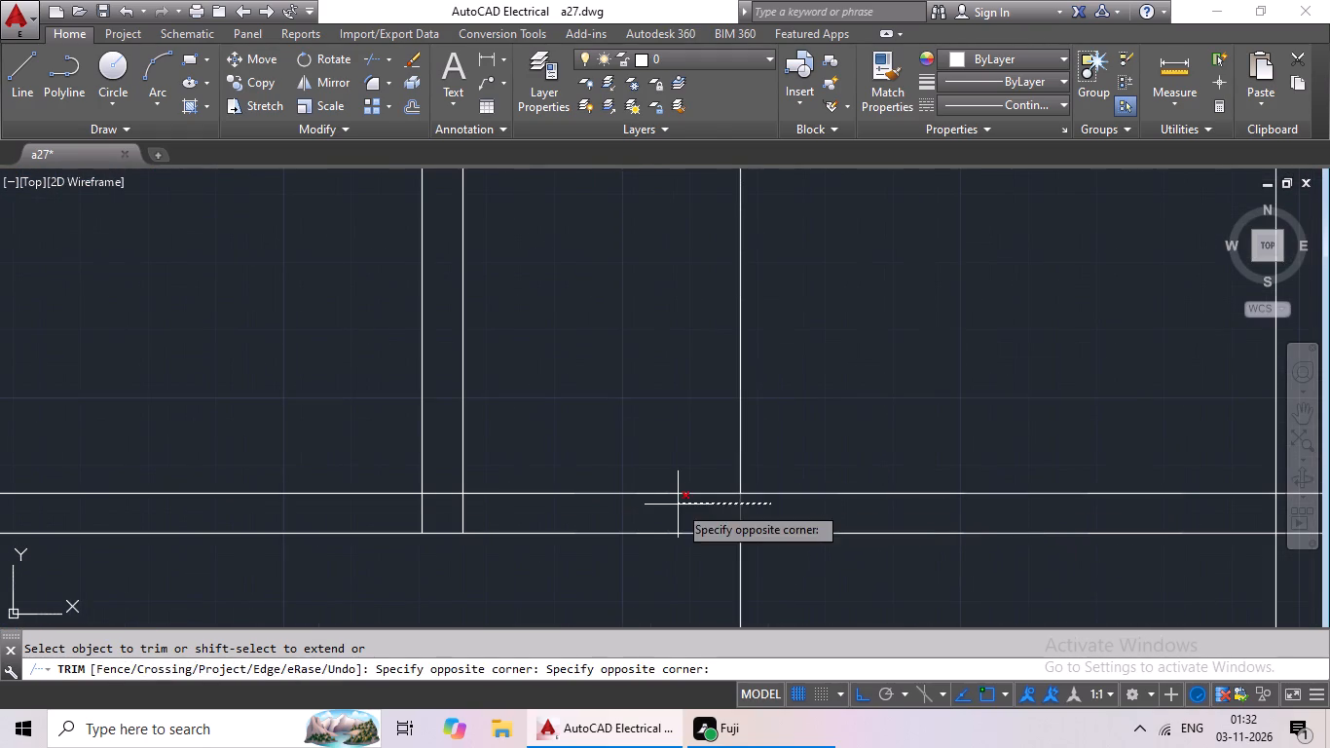
{"action": "left_click", "coordinate": [678, 505]}
{"action": "key", "text": "Escape"}
Erase the portions of the two new vertical lines north of the rooms' south walls.
{"action": "left_click_drag", "start_coordinate": [844, 366], "coordinate": [717, 403]}
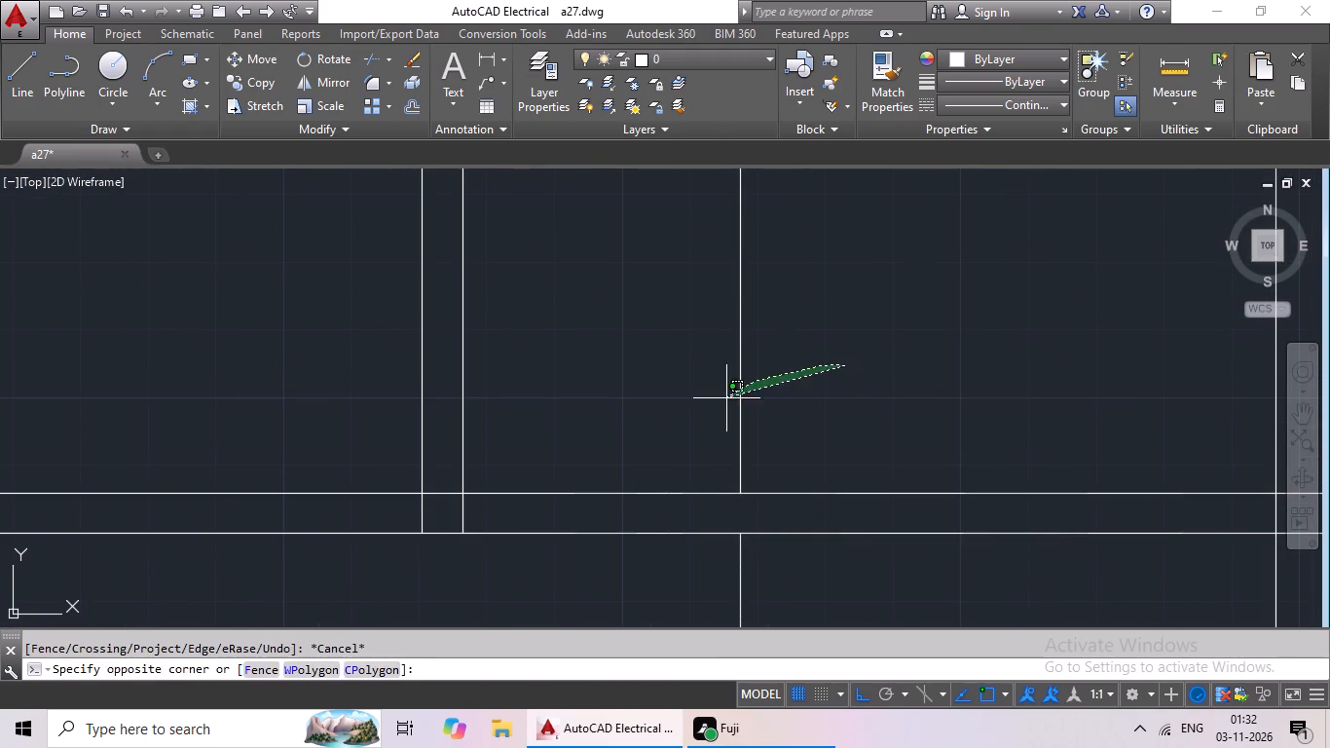
{"action": "left_click_drag", "start_coordinate": [717, 403], "coordinate": [700, 417]}
{"action": "key", "text": "Delete"}
{"action": "scroll", "coordinate": [772, 394], "scroll_direction": "down", "scroll_amount": 4}
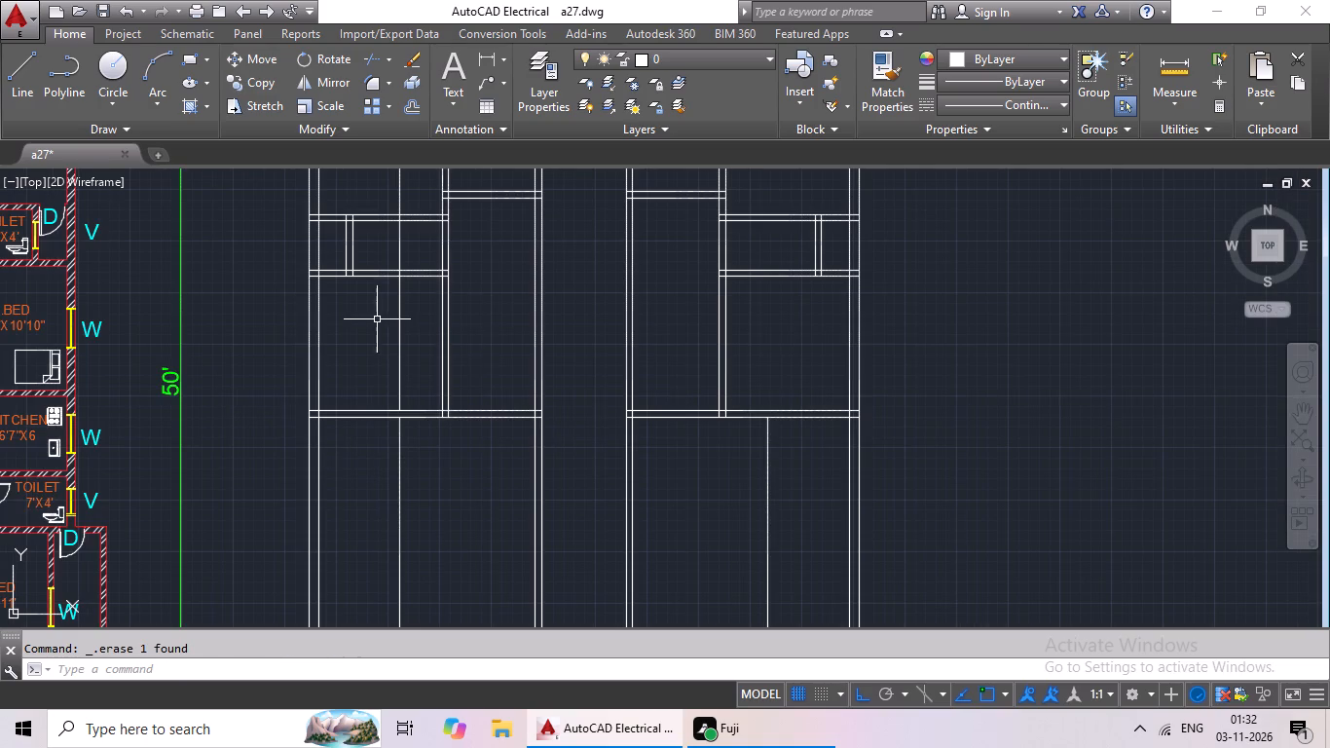
{"action": "scroll", "coordinate": [431, 328], "scroll_direction": "up", "scroll_amount": 2}
{"action": "left_click_drag", "start_coordinate": [431, 332], "coordinate": [334, 408]}
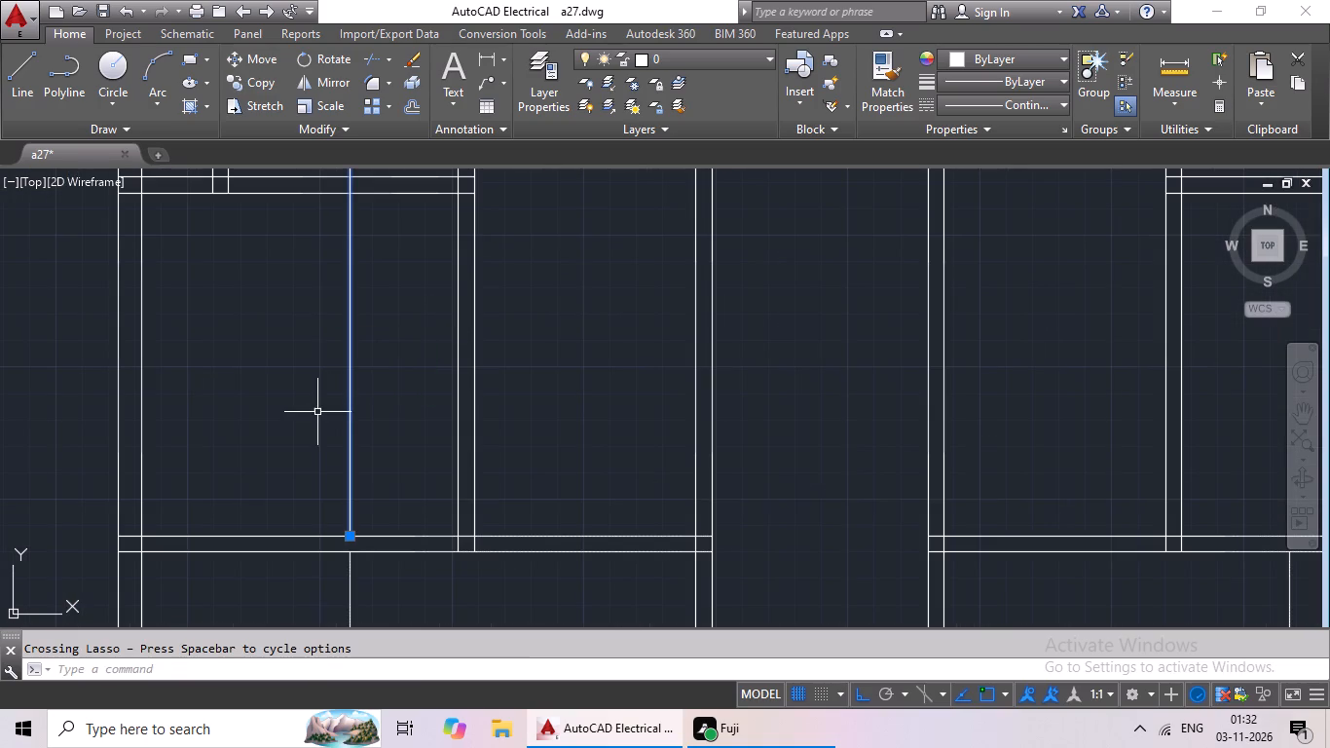
{"action": "key", "text": "Delete"}
Offset the two remaining vertical lines south of the horizontal walls 6" toward the centre of the plan.
{"action": "scroll", "coordinate": [508, 396], "scroll_direction": "down", "scroll_amount": 3}
{"action": "middle_click_drag", "start_coordinate": [659, 481], "coordinate": [689, 476]}
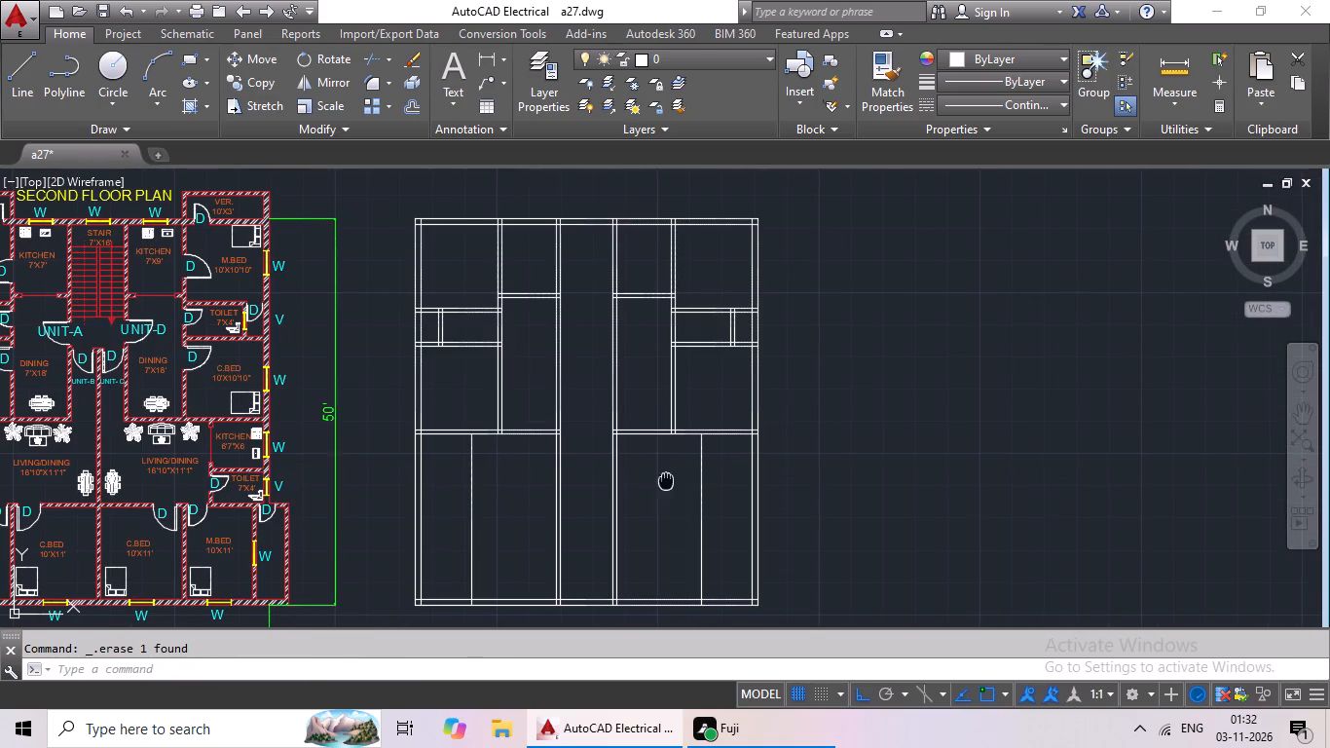
{"action": "middle_click_drag", "start_coordinate": [689, 476], "coordinate": [727, 465]}
{"action": "middle_click", "coordinate": [777, 464]}
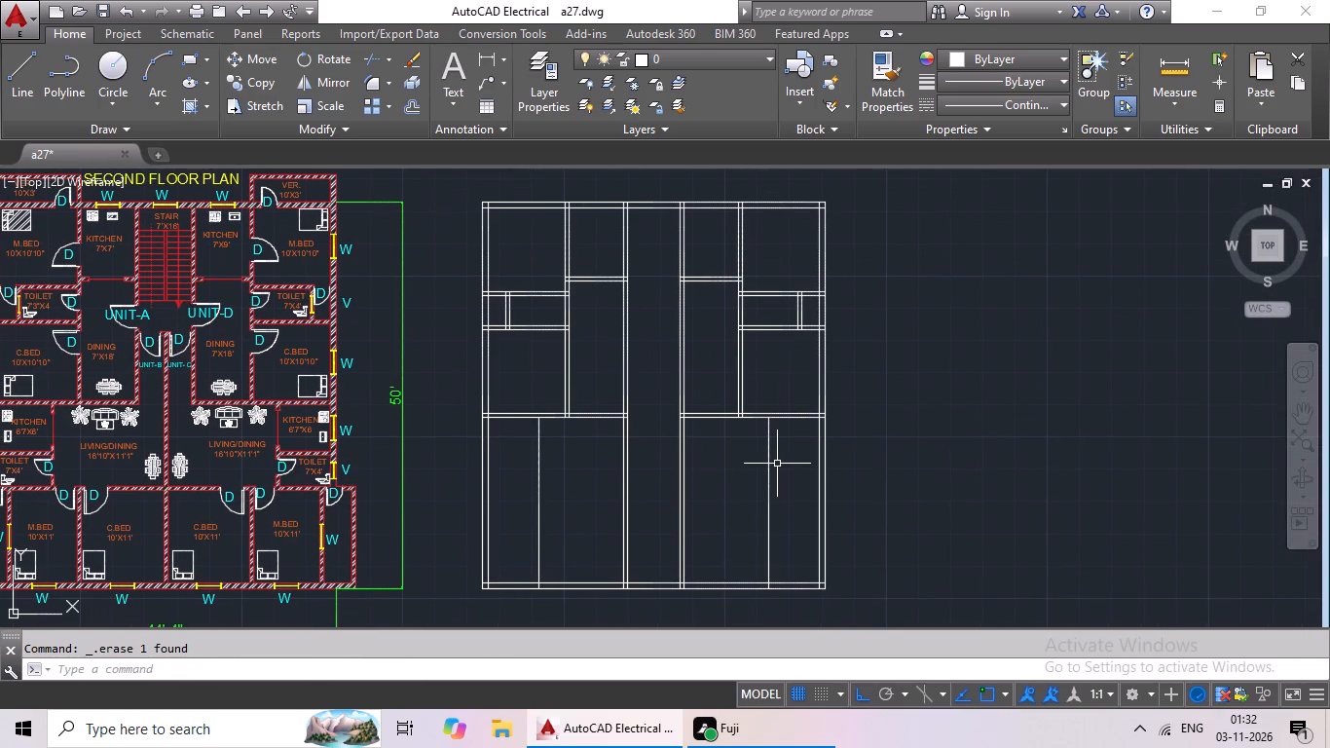
{"action": "scroll", "coordinate": [786, 463], "scroll_direction": "up", "scroll_amount": 3}
{"action": "scroll", "coordinate": [840, 445], "scroll_direction": "down", "scroll_amount": 2}
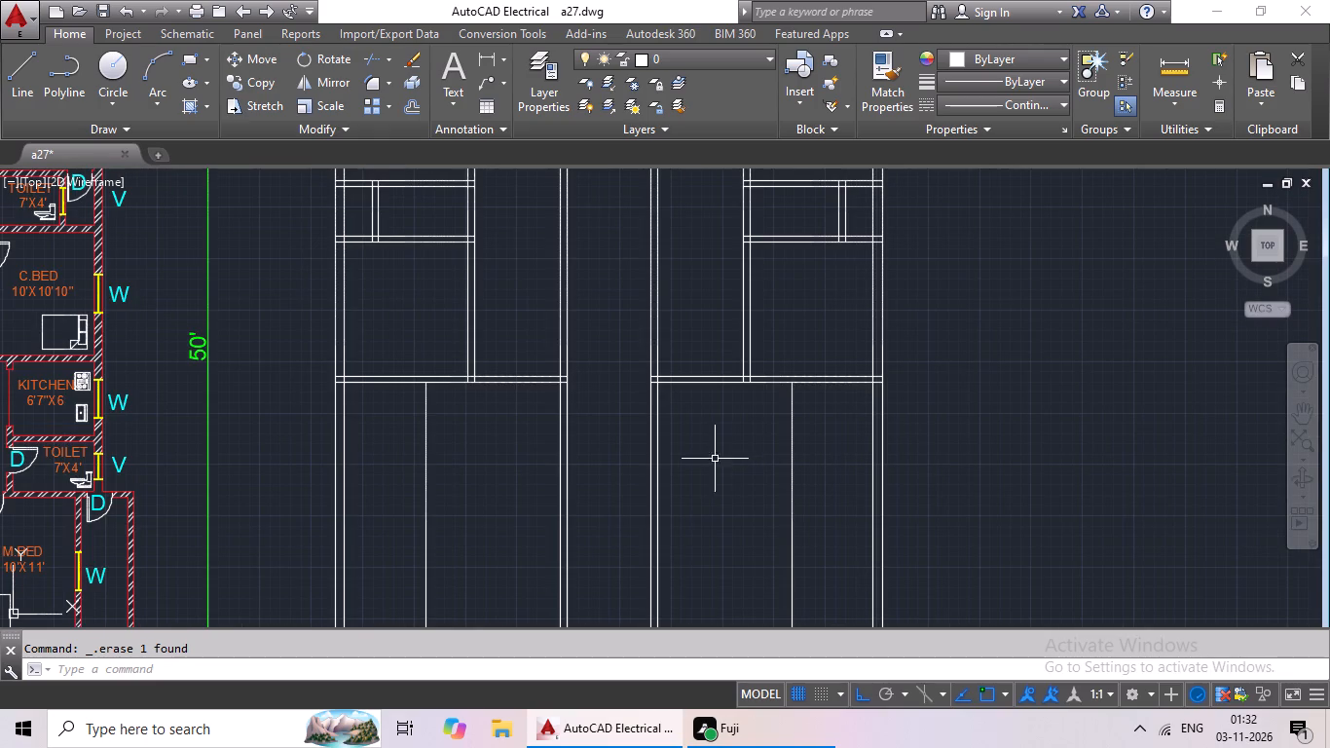
{"action": "key", "text": "Escape"}
{"action": "key", "text": "Escape"}
{"action": "key", "text": "o"}
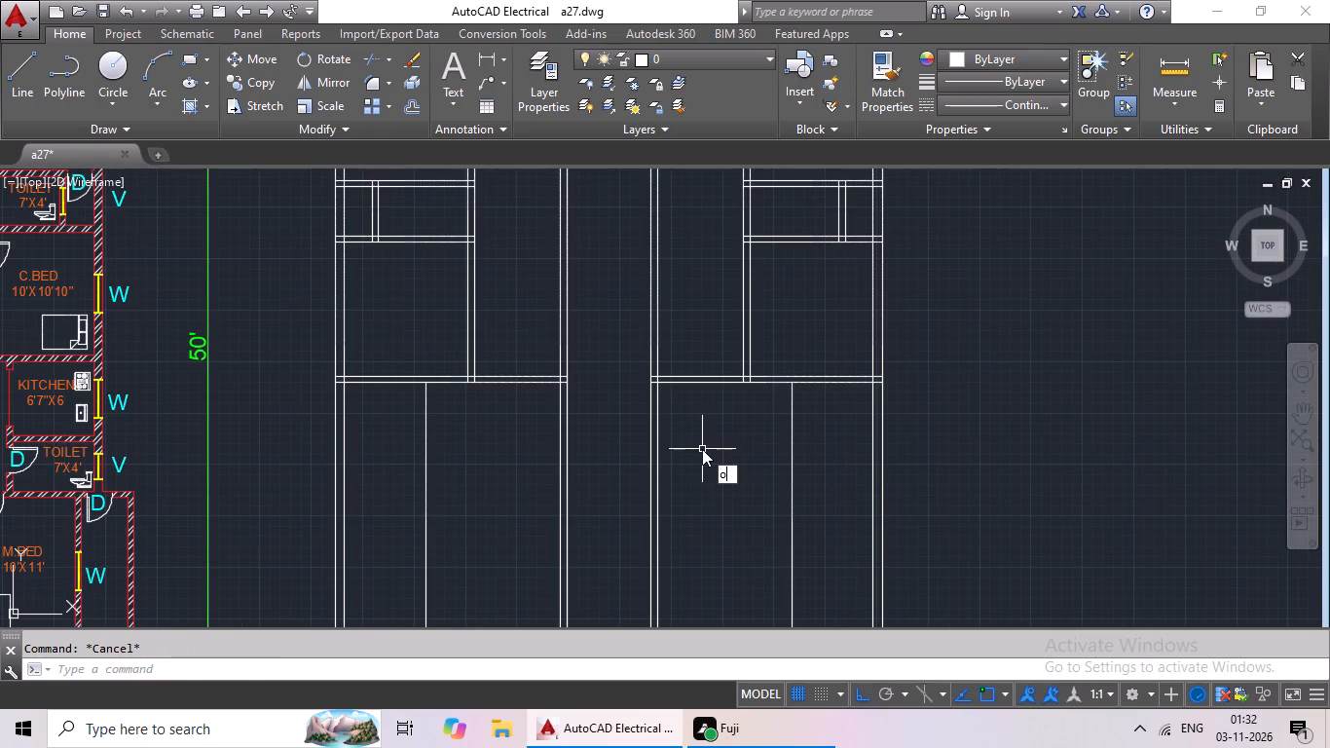
{"action": "key", "text": "Return"}
{"action": "key", "text": "6"}
{"action": "key", "text": "shift+quotedbl"}
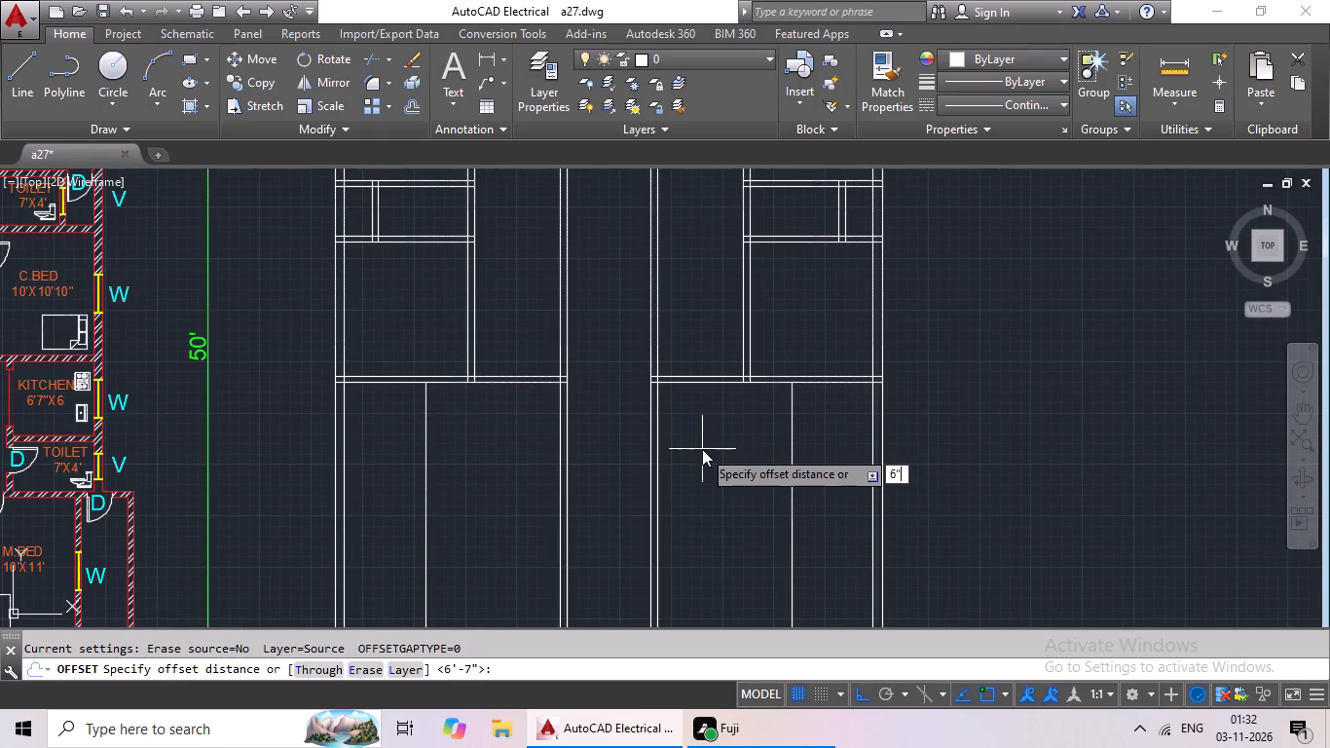
{"action": "key", "text": "Return"}
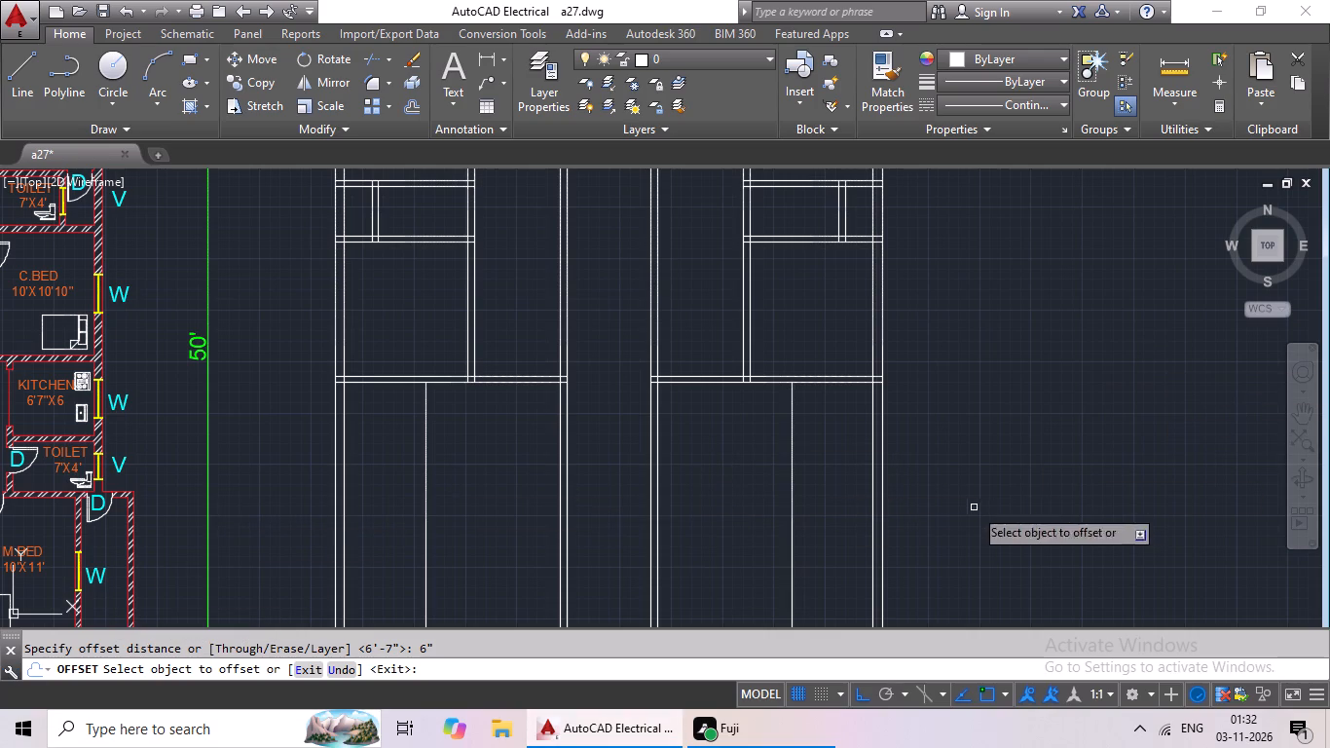
{"action": "left_click_drag", "start_coordinate": [792, 548], "coordinate": [756, 549]}
{"action": "left_click", "coordinate": [740, 549]}
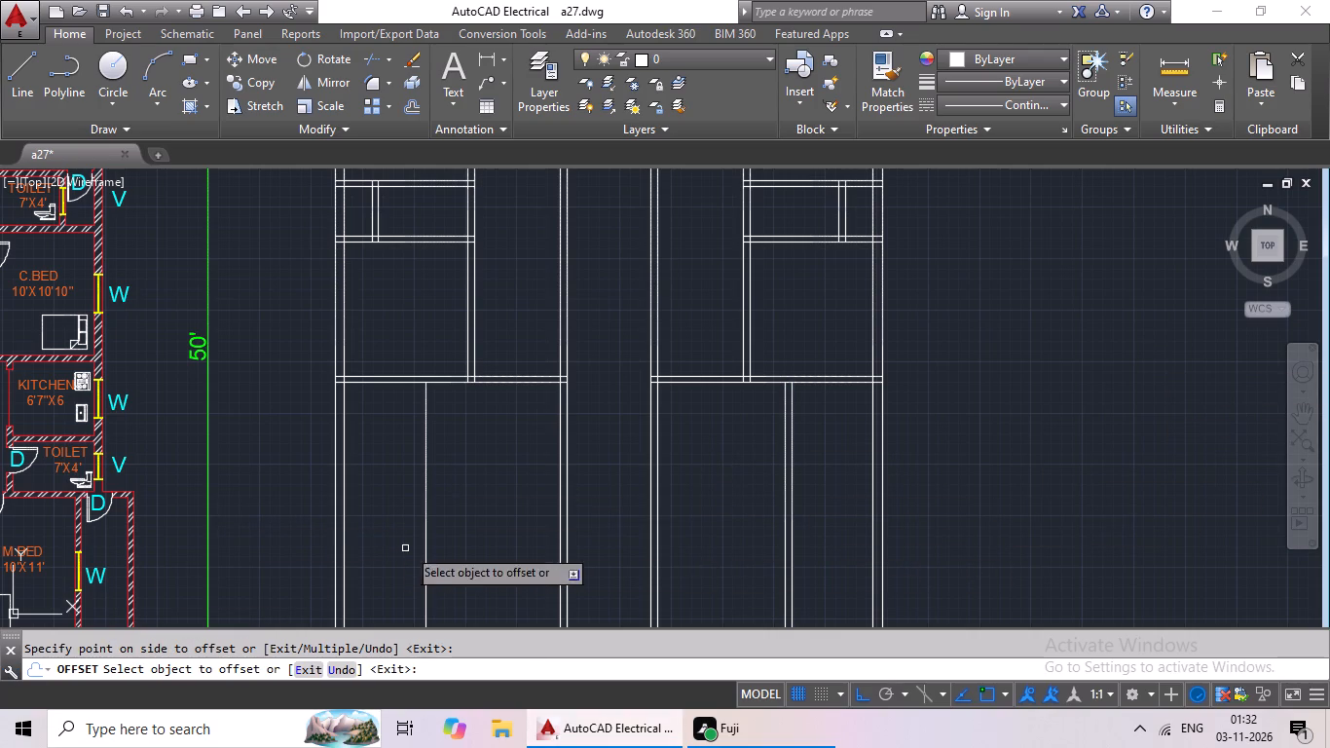
{"action": "left_click", "coordinate": [427, 529]}
{"action": "left_click", "coordinate": [454, 509]}
Offset the lower line of the west room's south wall 6' southward for the west kitchen.
{"action": "scroll", "coordinate": [502, 489], "scroll_direction": "down", "scroll_amount": 1}
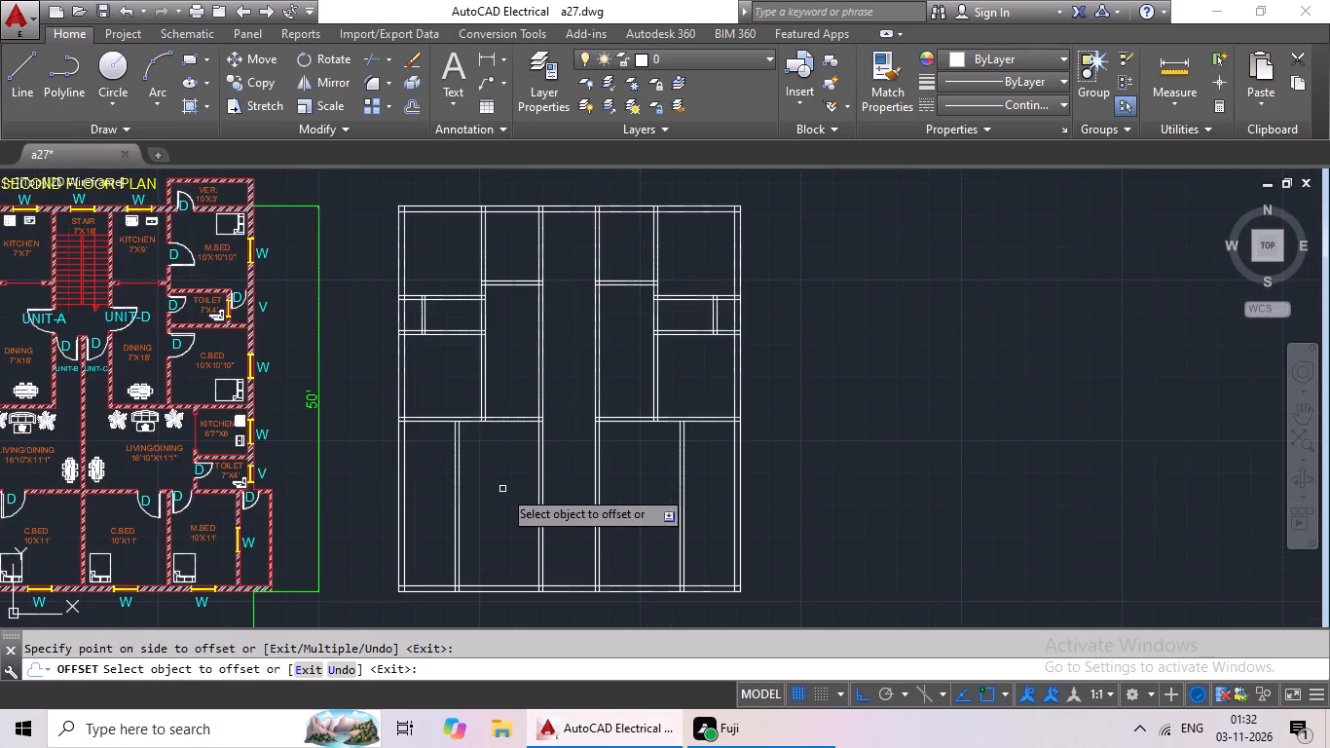
{"action": "scroll", "coordinate": [502, 489], "scroll_direction": "down", "scroll_amount": 1}
{"action": "middle_click_drag", "start_coordinate": [505, 477], "coordinate": [588, 444]}
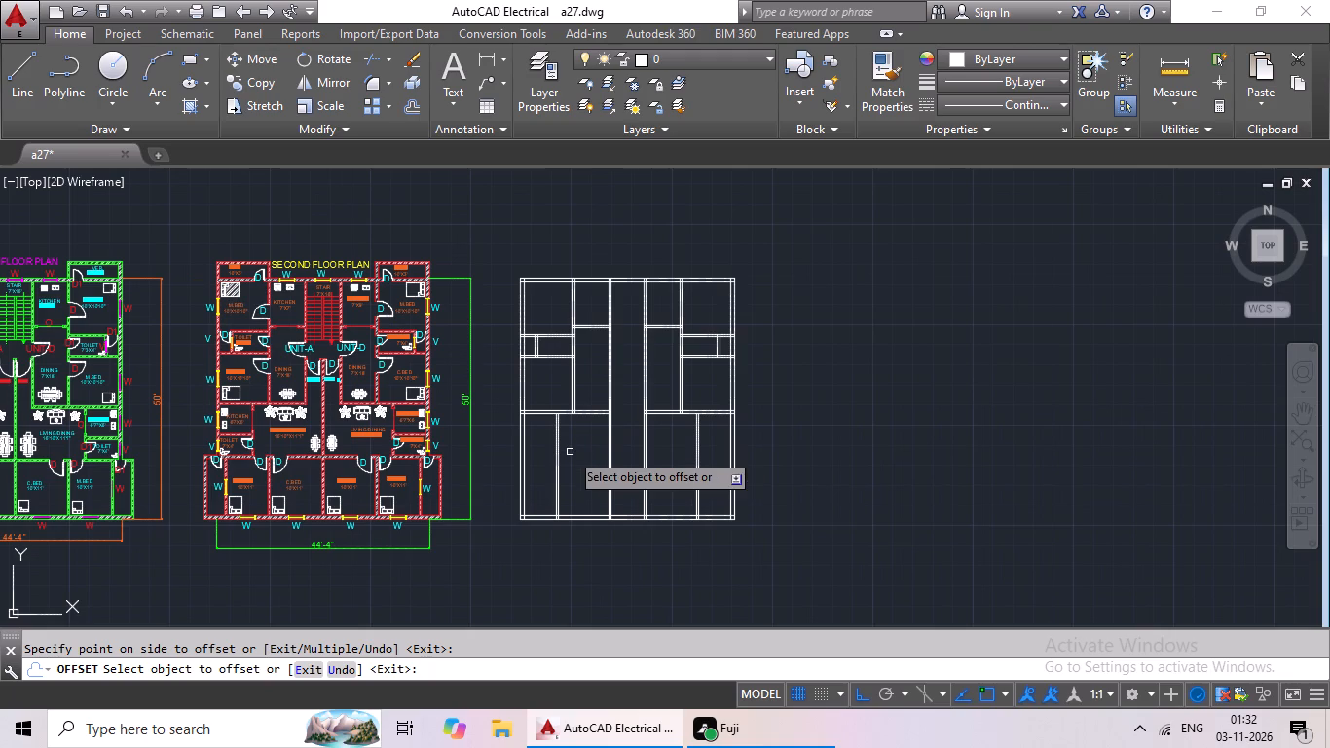
{"action": "scroll", "coordinate": [288, 442], "scroll_direction": "up", "scroll_amount": 3}
{"action": "scroll", "coordinate": [292, 442], "scroll_direction": "down", "scroll_amount": 2}
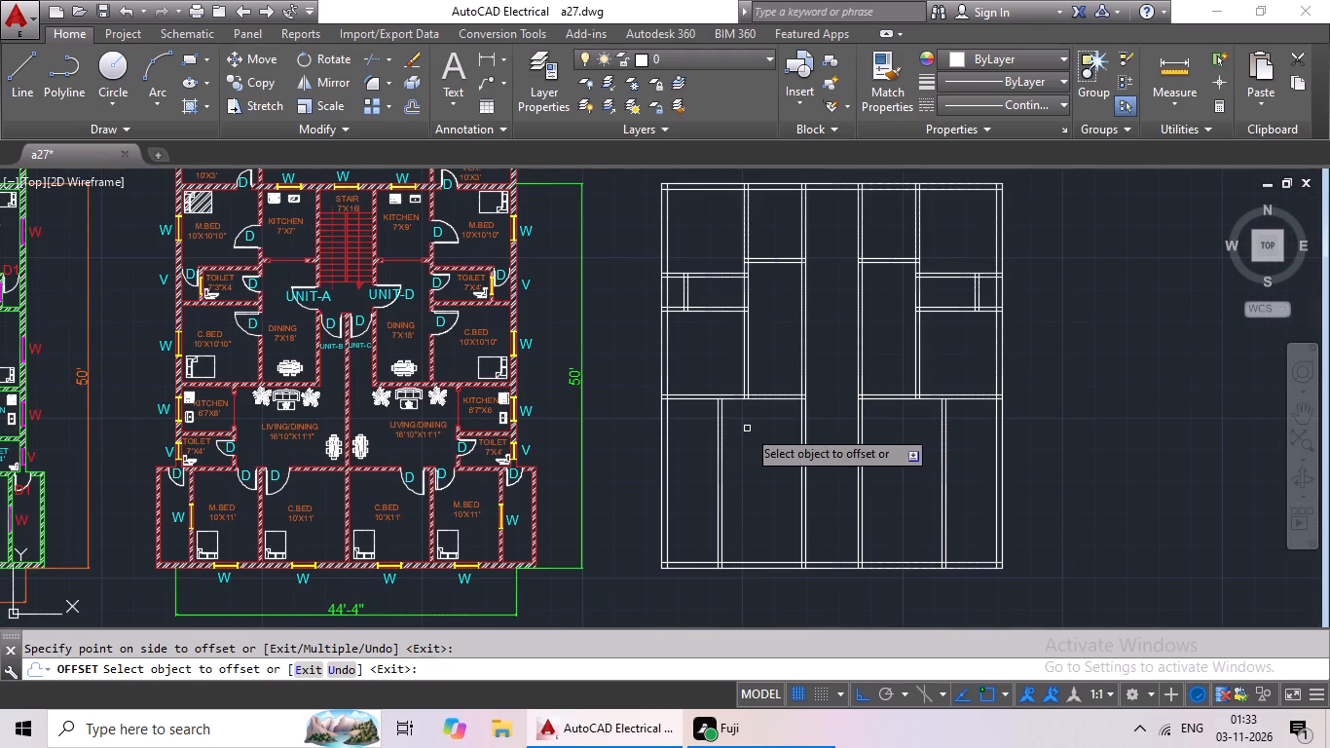
{"action": "scroll", "coordinate": [749, 427], "scroll_direction": "up", "scroll_amount": 2}
{"action": "middle_click_drag", "start_coordinate": [749, 426], "coordinate": [702, 455]}
{"action": "key", "text": "Escape"}
{"action": "key", "text": "Escape"}
{"action": "key", "text": "Escape"}
{"action": "key", "text": "Escape"}
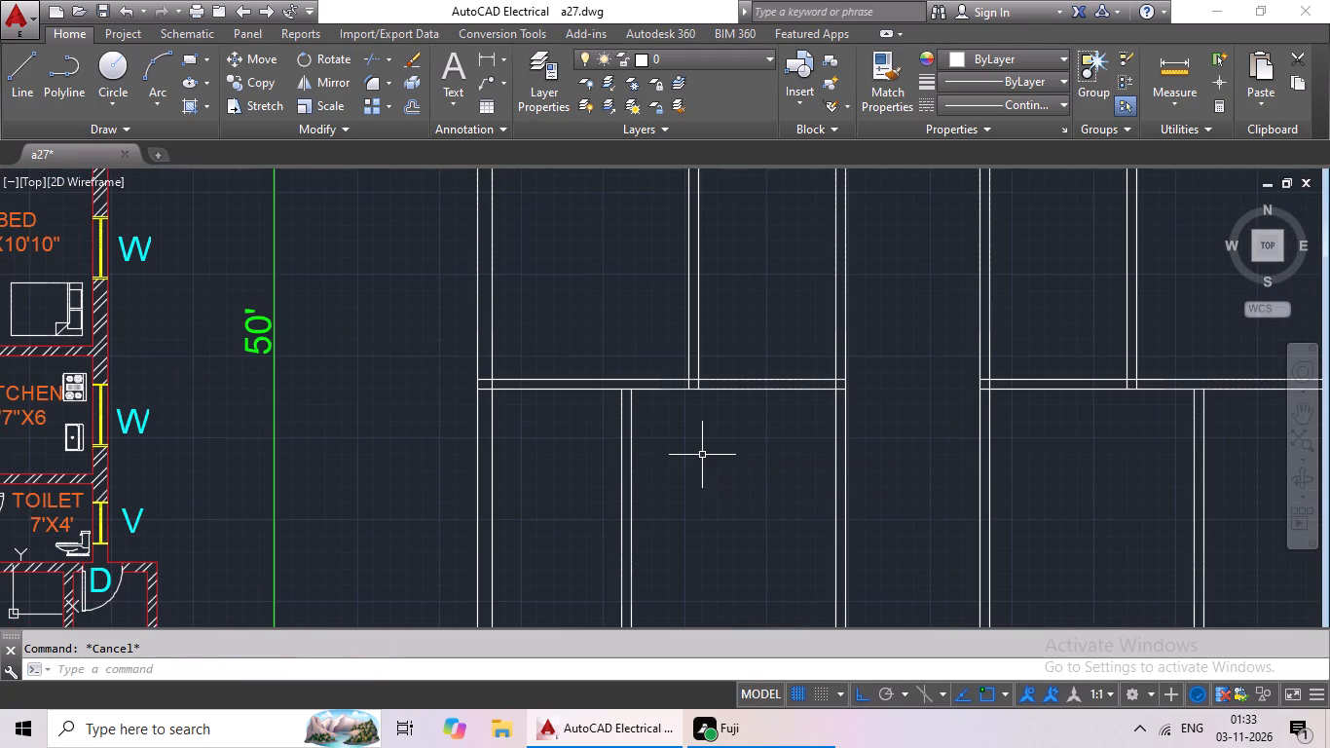
{"action": "key", "text": "Escape"}
{"action": "key", "text": "o"}
{"action": "key", "text": "Return"}
{"action": "type", "text": "6'"}
{"action": "key", "text": "Return"}
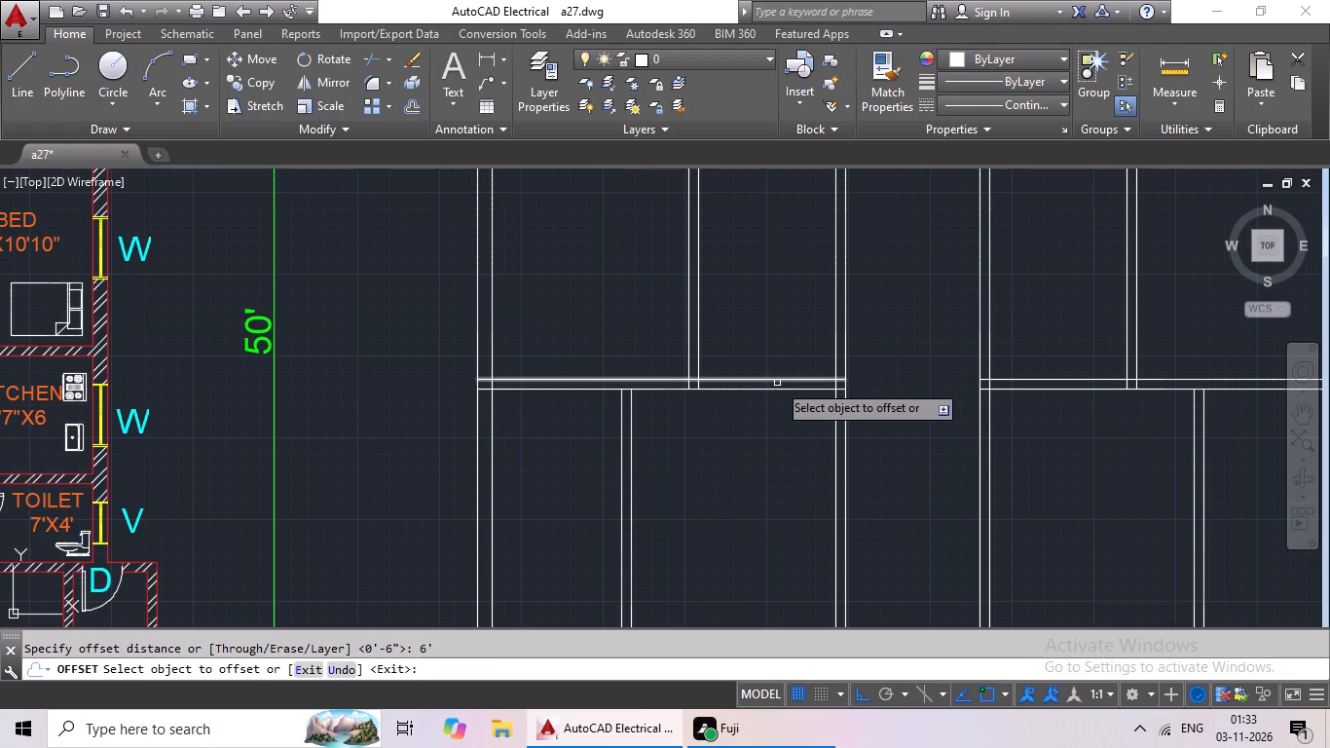
{"action": "left_click_drag", "start_coordinate": [767, 391], "coordinate": [763, 402]}
{"action": "left_click", "coordinate": [754, 429]}
{"action": "scroll", "coordinate": [813, 433], "scroll_direction": "down", "scroll_amount": 2}
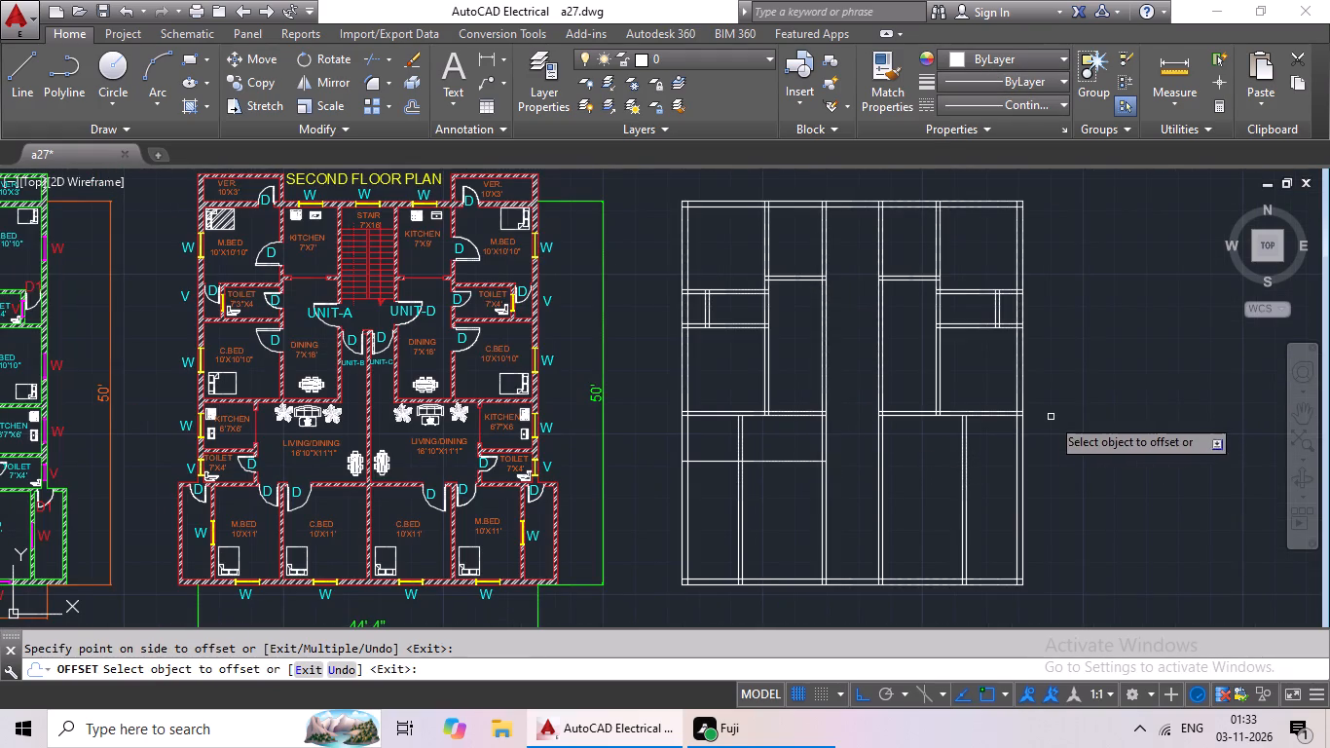
Offset the lower line of the east room's south wall 6' southward for the east kitchen.
{"action": "left_click", "coordinate": [987, 415]}
{"action": "left_click", "coordinate": [991, 429]}
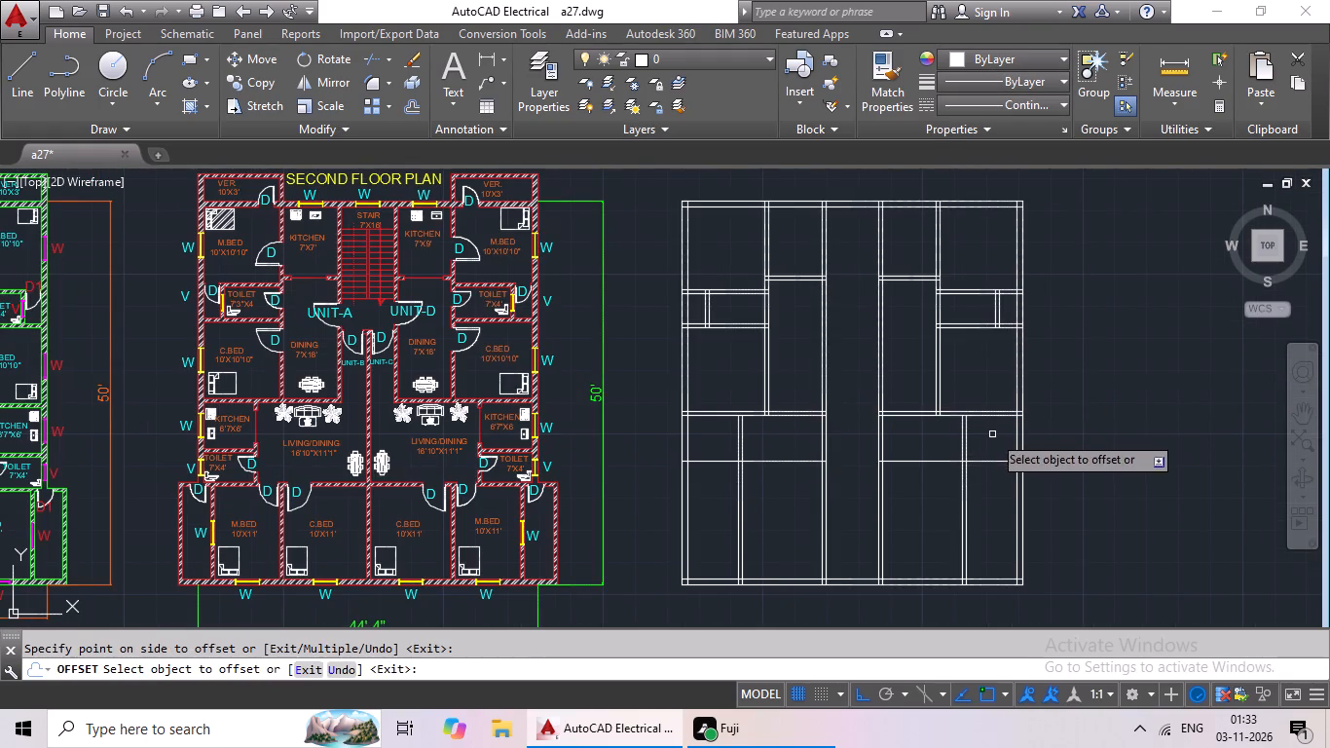
{"action": "key", "text": "Escape"}
{"action": "key", "text": "Escape"}
{"action": "key", "text": "Escape"}
Offset the new lines on the south side of the west and east kitchens 6" southward as wall thickness.
{"action": "key", "text": "o"}
{"action": "key", "text": "Return"}
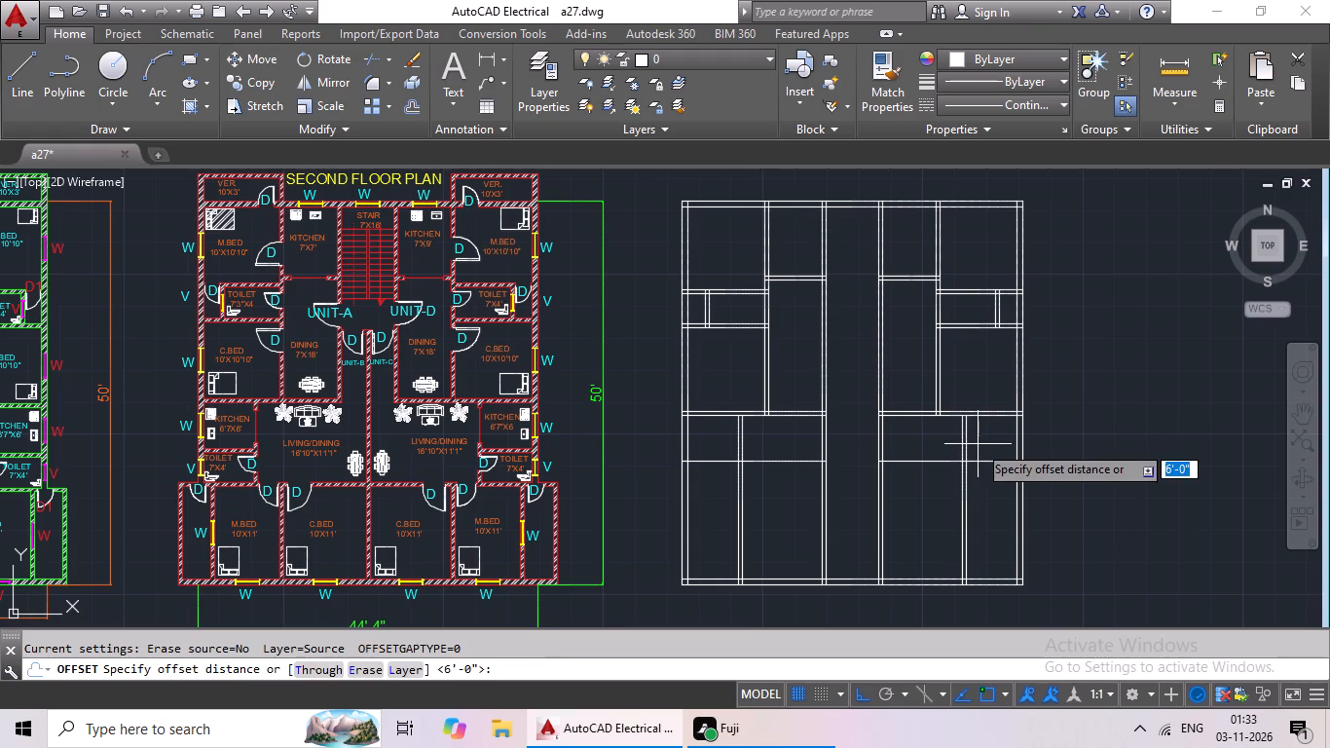
{"action": "type", "text": "6\""}
{"action": "key", "text": "Return"}
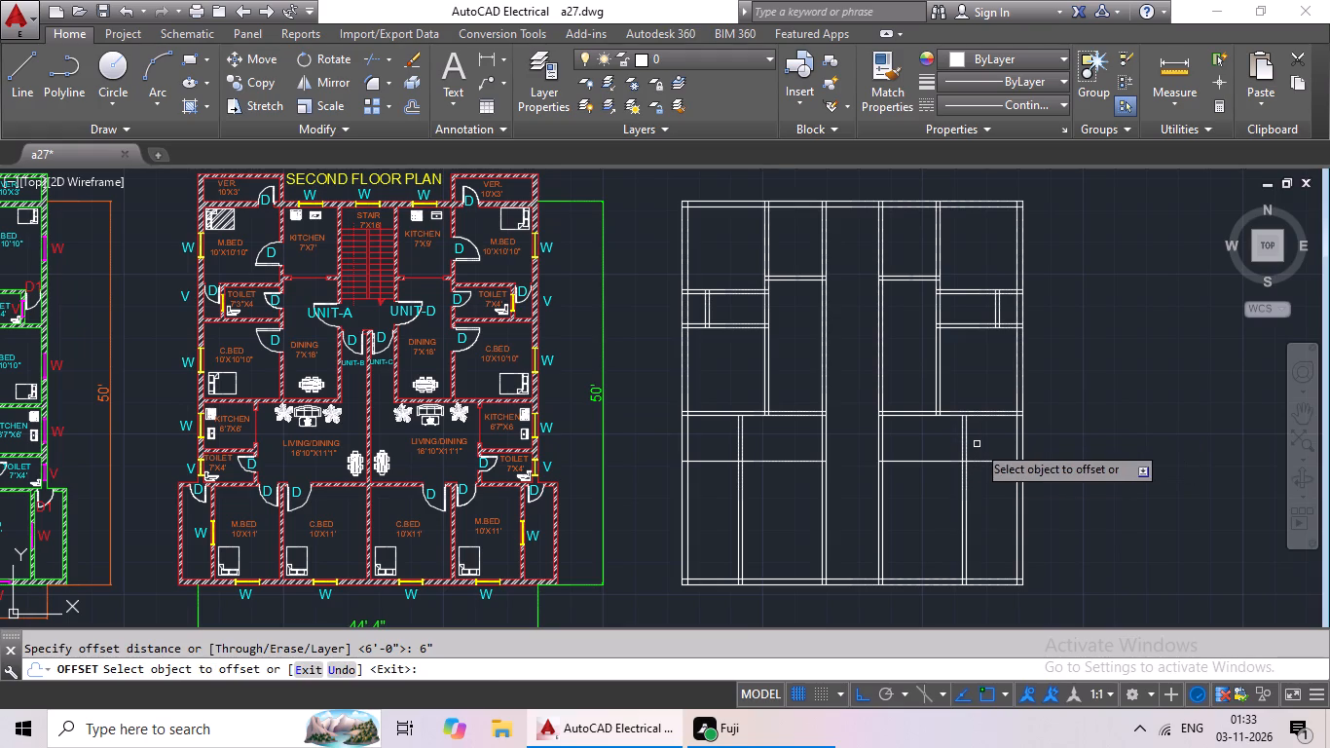
{"action": "left_click", "coordinate": [806, 461]}
{"action": "left_click_drag", "start_coordinate": [804, 480], "coordinate": [816, 483]}
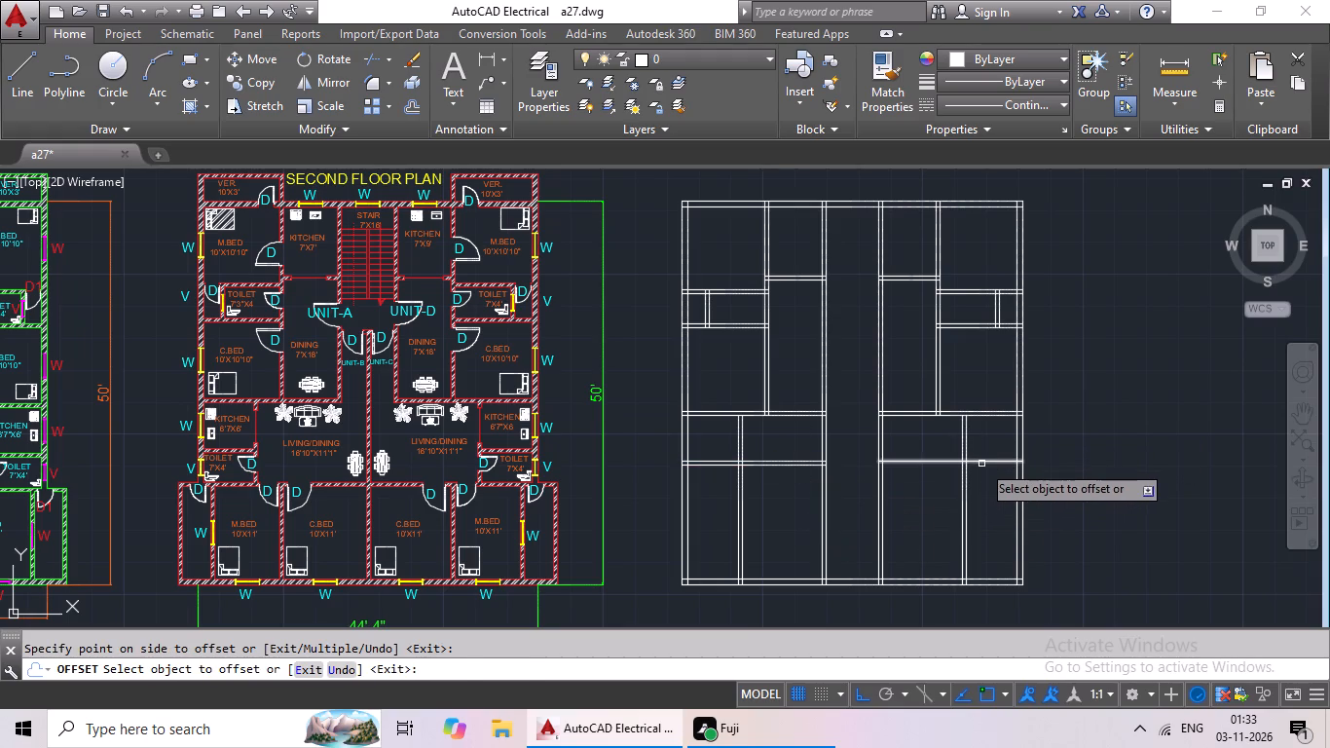
{"action": "left_click_drag", "start_coordinate": [981, 464], "coordinate": [994, 502]}
{"action": "left_click", "coordinate": [994, 503]}
{"action": "scroll", "coordinate": [993, 510], "scroll_direction": "down", "scroll_amount": 1}
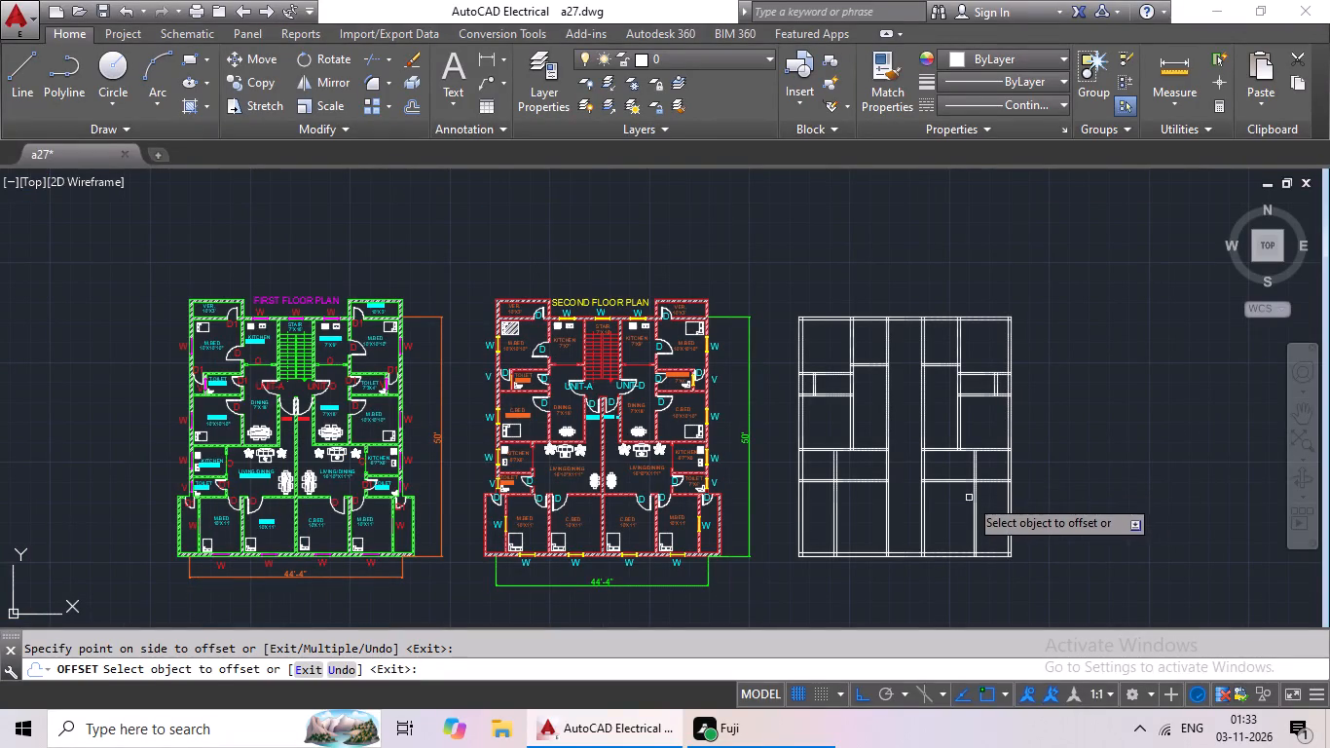
{"action": "middle_click_drag", "start_coordinate": [955, 488], "coordinate": [960, 471]}
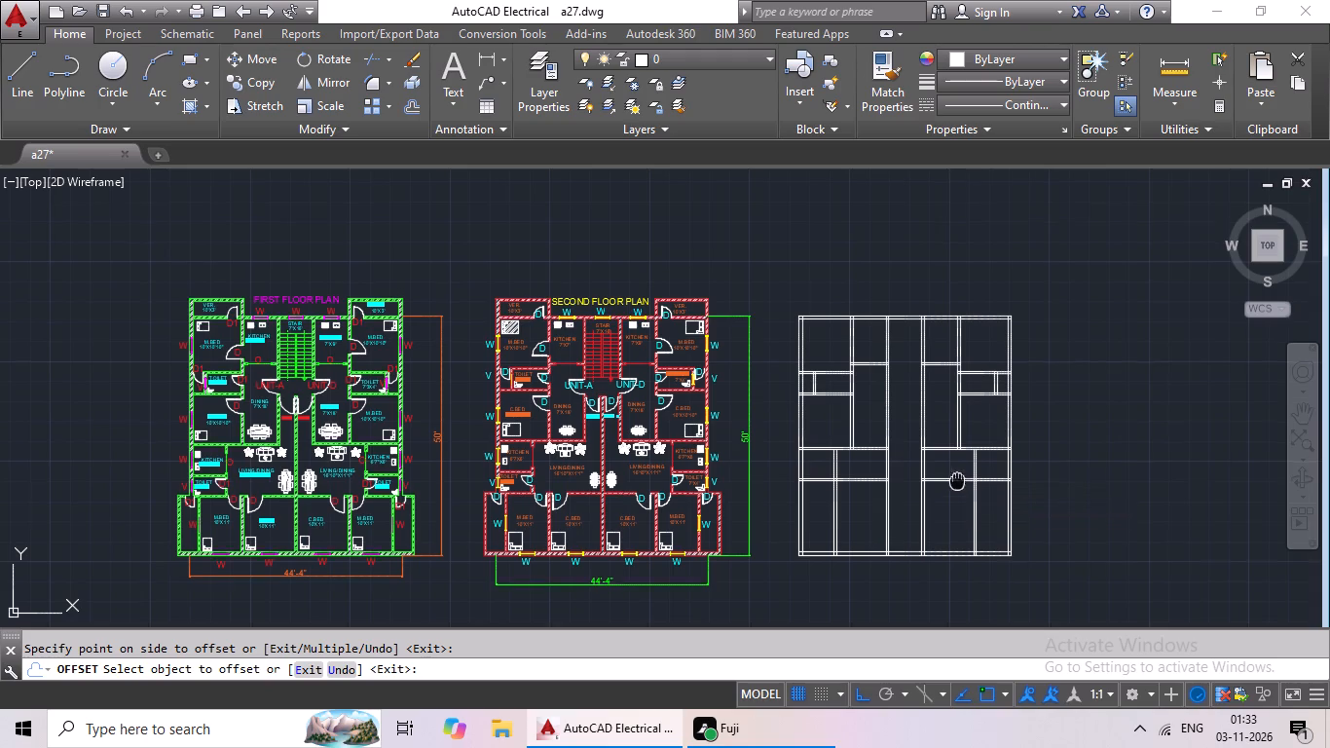
{"action": "middle_click_drag", "start_coordinate": [960, 471], "coordinate": [961, 464]}
{"action": "key", "text": "Escape"}
{"action": "key", "text": "Escape"}
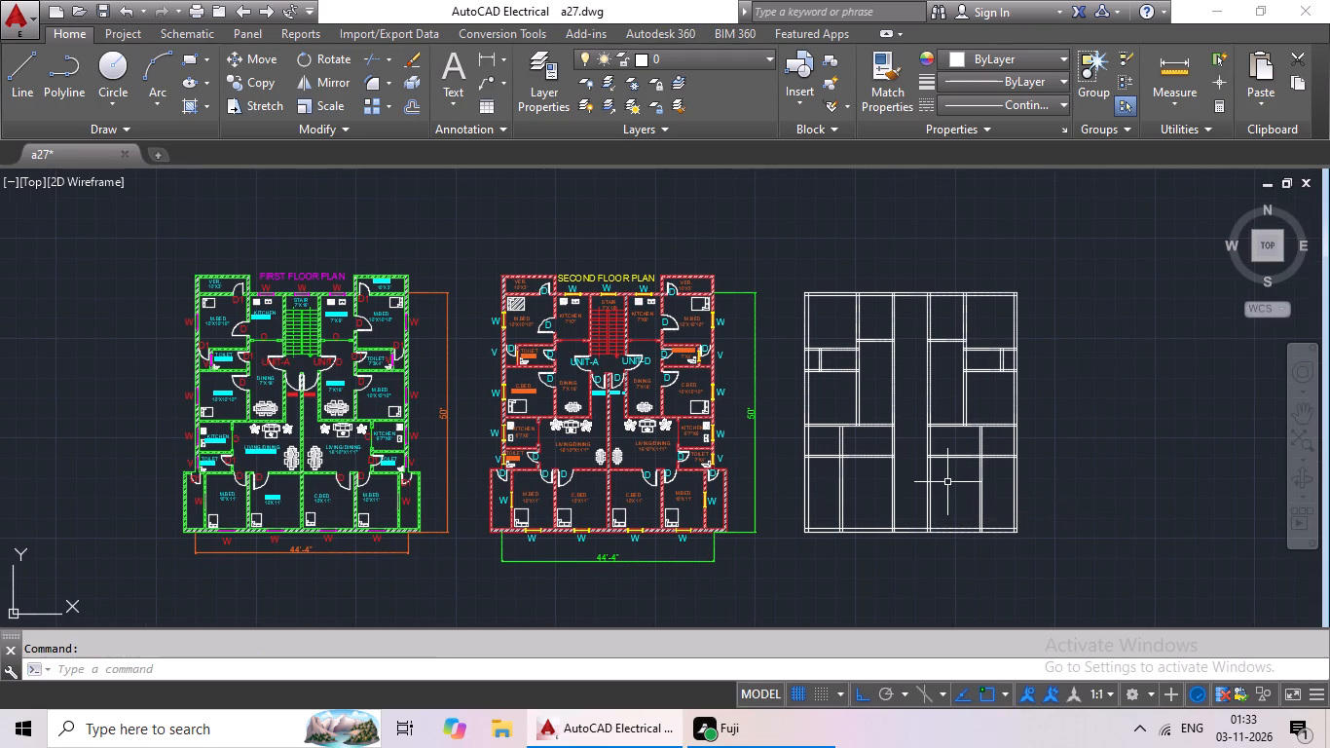
Offset the lower lines of the west and east kitchens' south walls 4' southward for the toilets.
{"action": "key", "text": "o"}
{"action": "key", "text": "Return"}
{"action": "type", "text": "4'"}
{"action": "key", "text": "Return"}
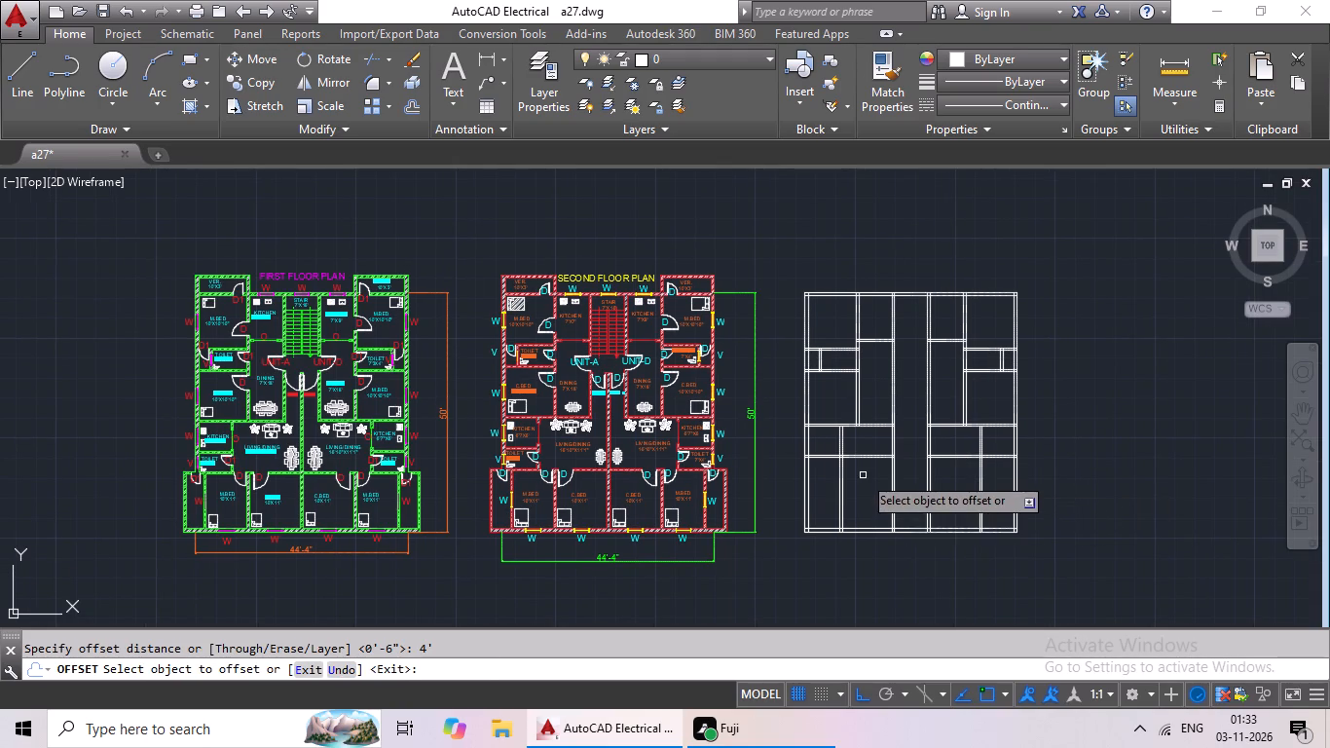
{"action": "scroll", "coordinate": [862, 470], "scroll_direction": "up", "scroll_amount": 3}
{"action": "left_click", "coordinate": [888, 428]}
{"action": "left_click", "coordinate": [893, 466]}
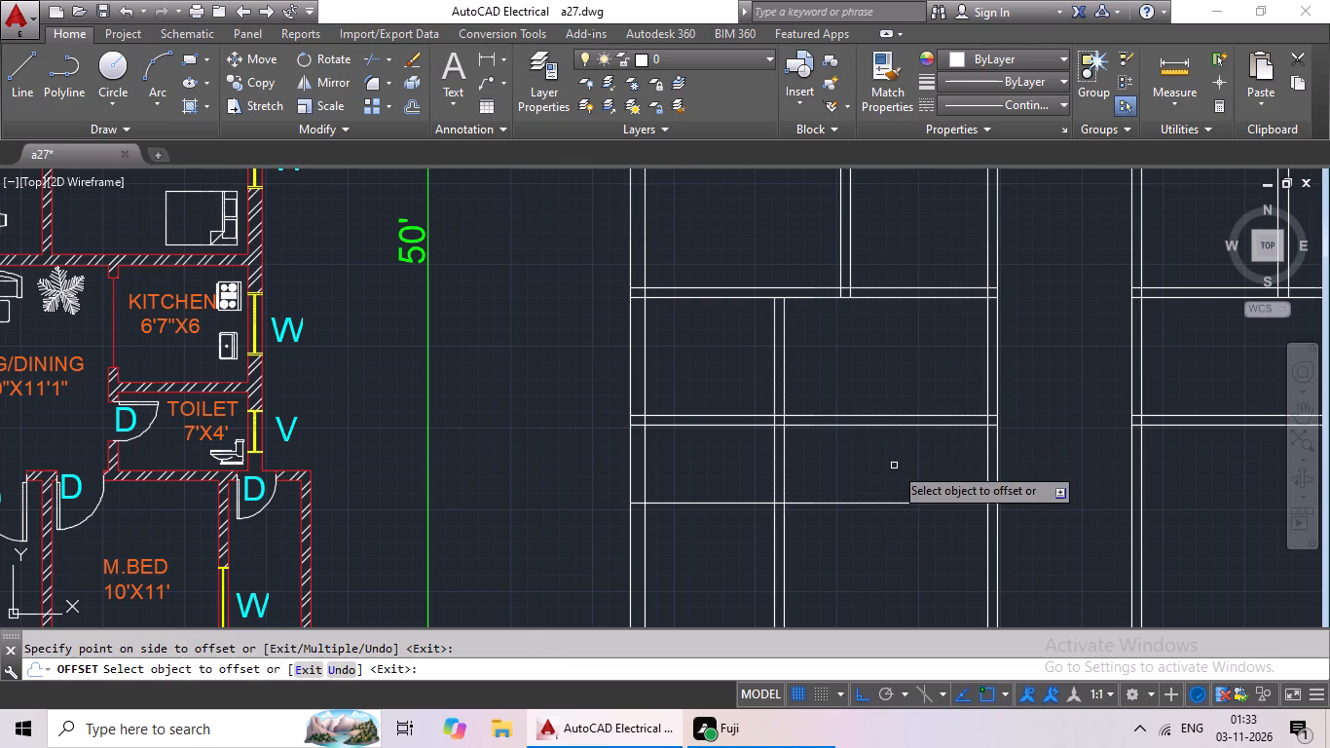
{"action": "left_click", "coordinate": [1168, 425]}
{"action": "left_click", "coordinate": [1162, 480]}
{"action": "scroll", "coordinate": [1167, 479], "scroll_direction": "down", "scroll_amount": 2}
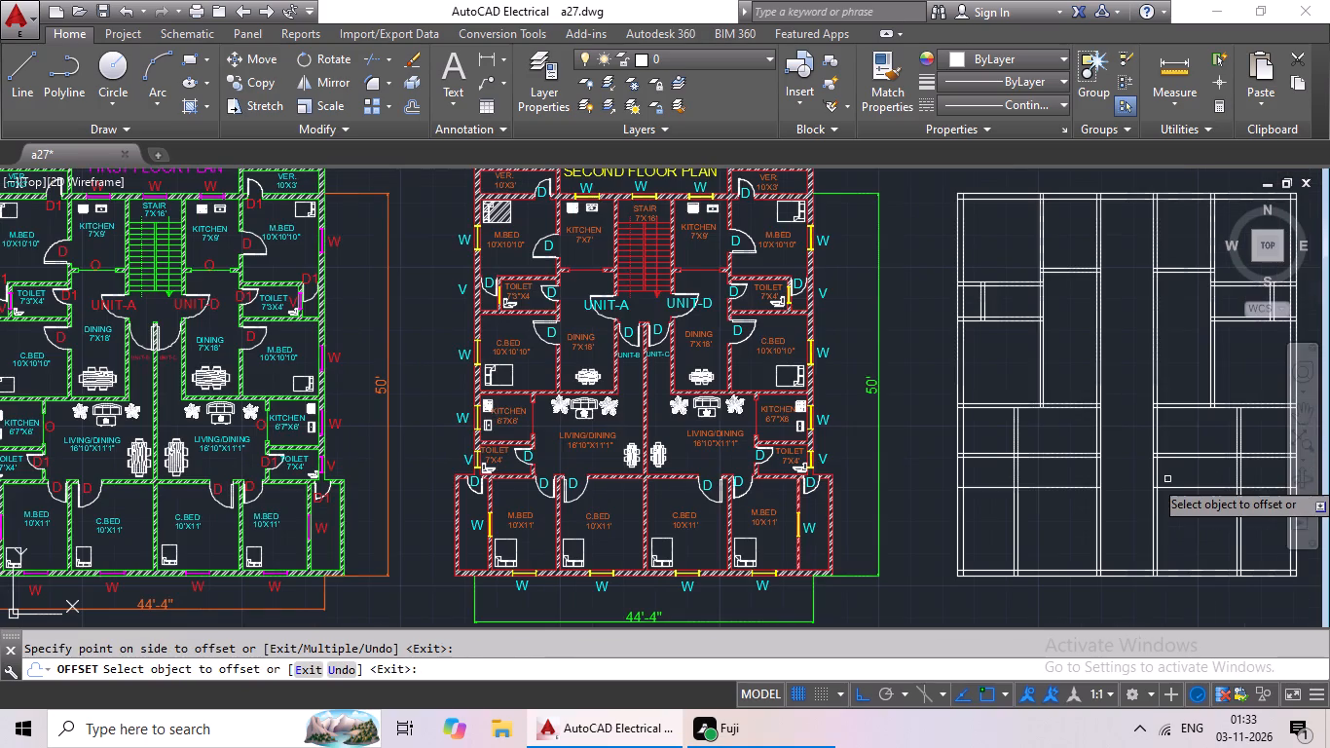
{"action": "middle_click_drag", "start_coordinate": [1164, 482], "coordinate": [1046, 509]}
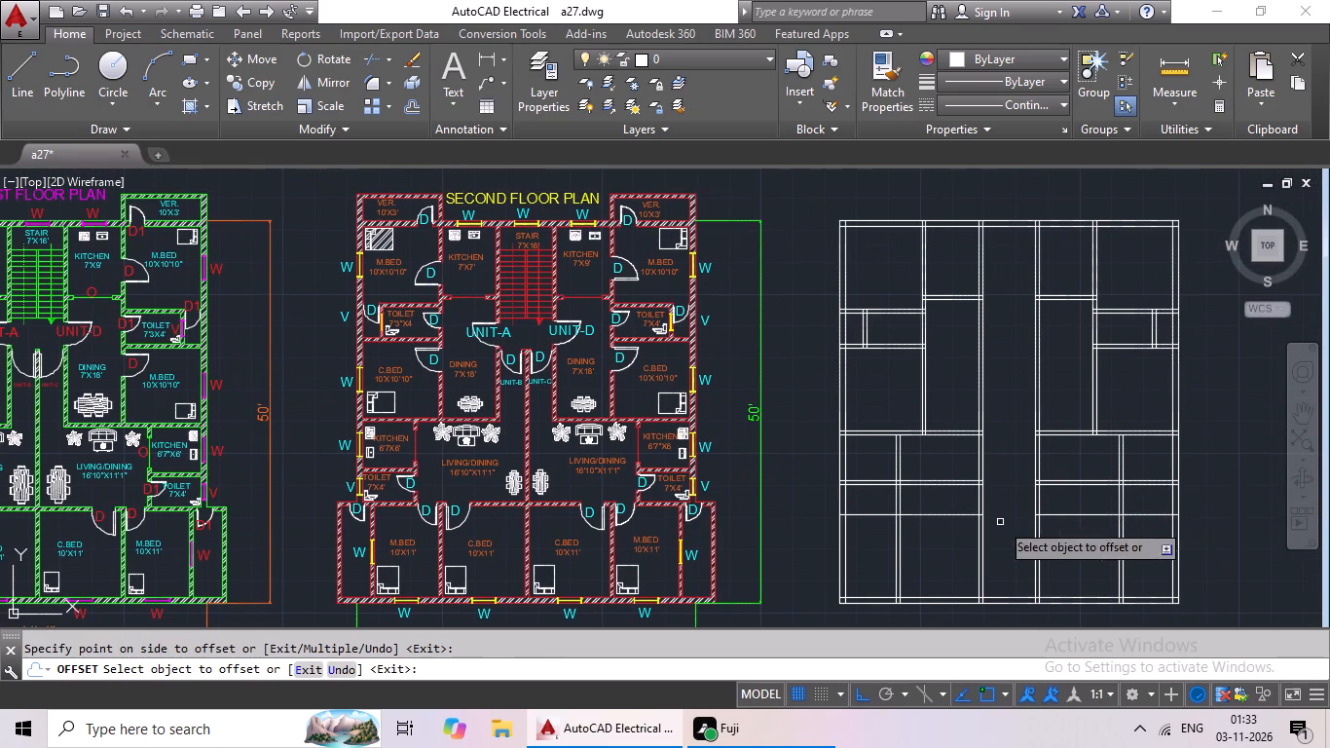
{"action": "key", "text": "Escape"}
{"action": "scroll", "coordinate": [947, 537], "scroll_direction": "down", "scroll_amount": 1}
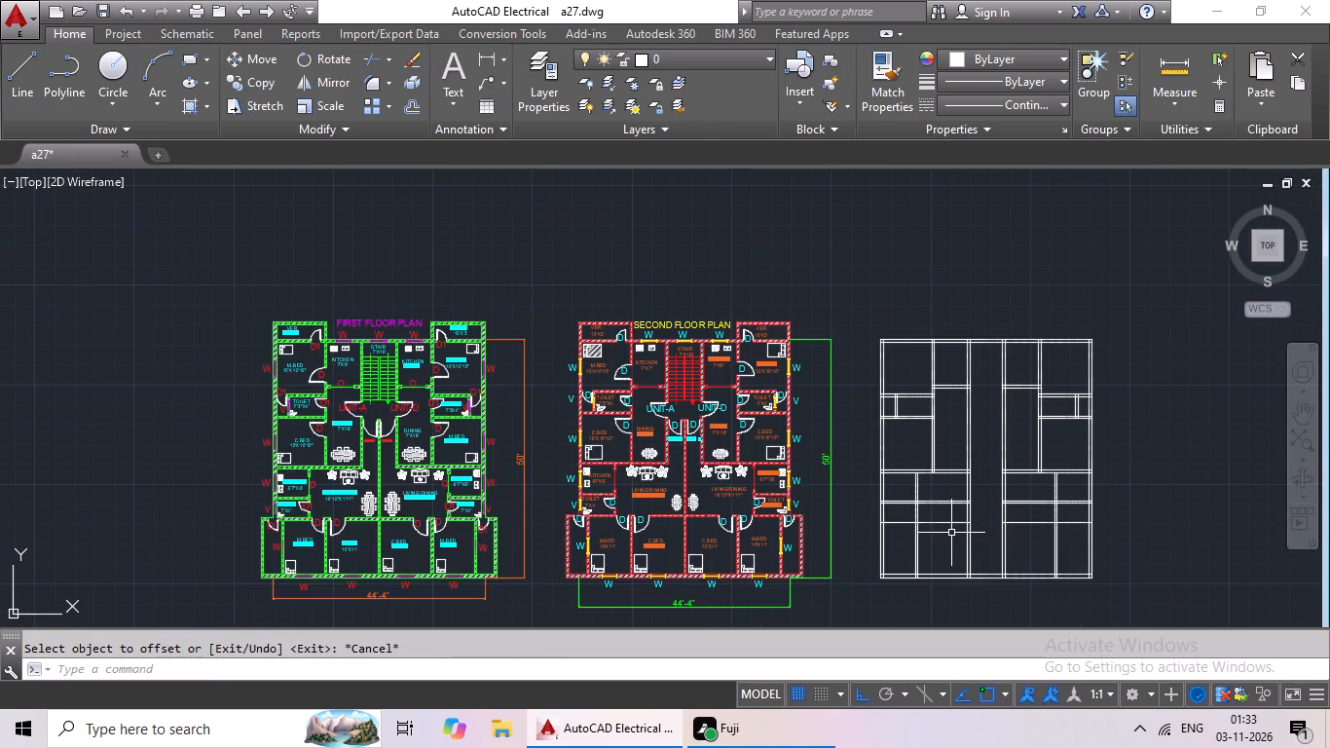
{"action": "key", "text": "Escape"}
{"action": "key", "text": "Escape"}
{"action": "key", "text": "Escape"}
Offset the new lines on the south side of the west and east toilets 6" southward as wall thickness.
{"action": "key", "text": "o"}
{"action": "key", "text": "Return"}
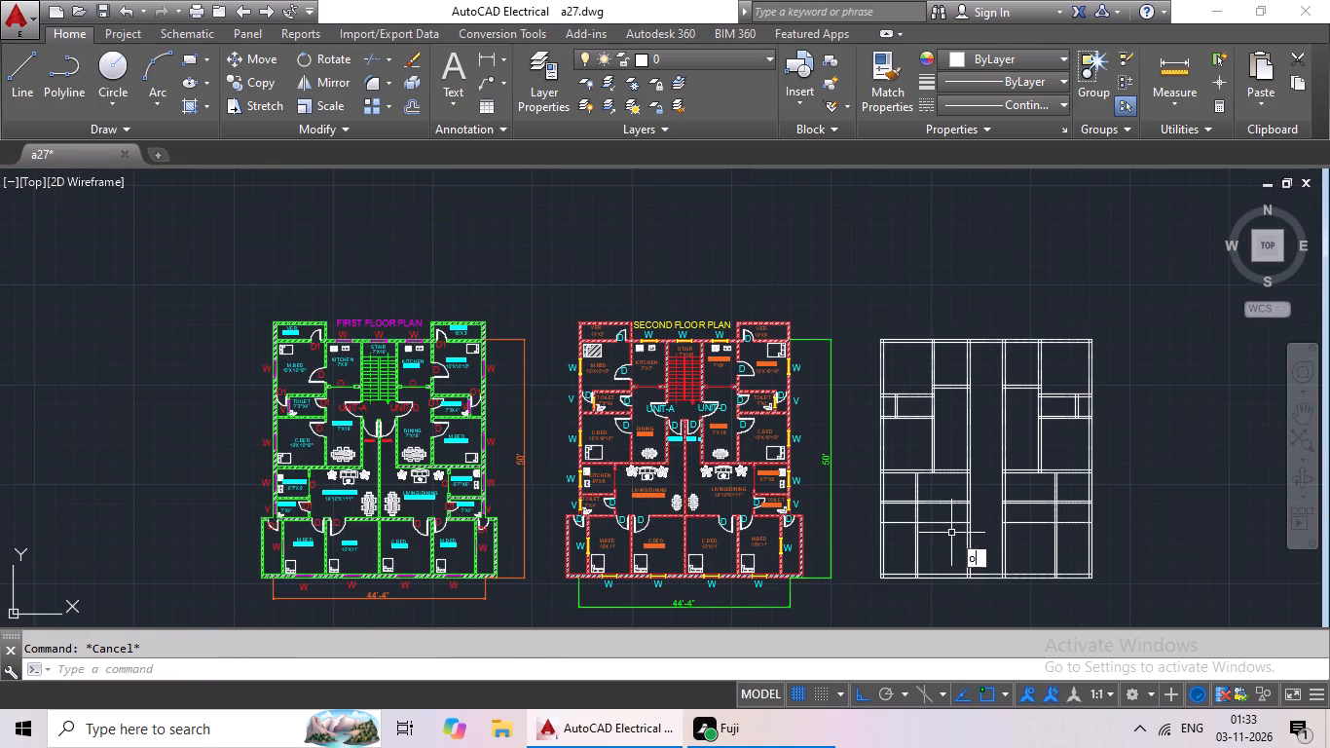
{"action": "type", "text": "6\""}
{"action": "key", "text": "Return"}
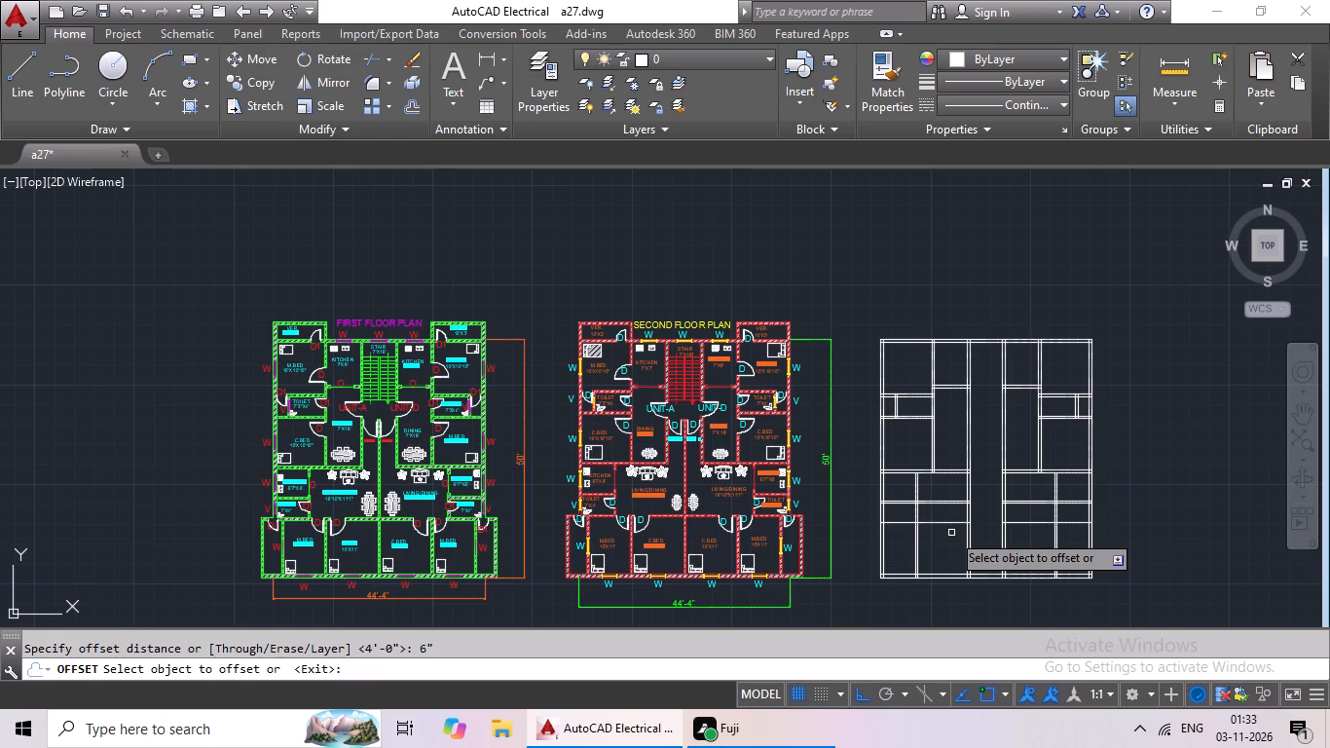
{"action": "scroll", "coordinate": [922, 526], "scroll_direction": "up", "scroll_amount": 3}
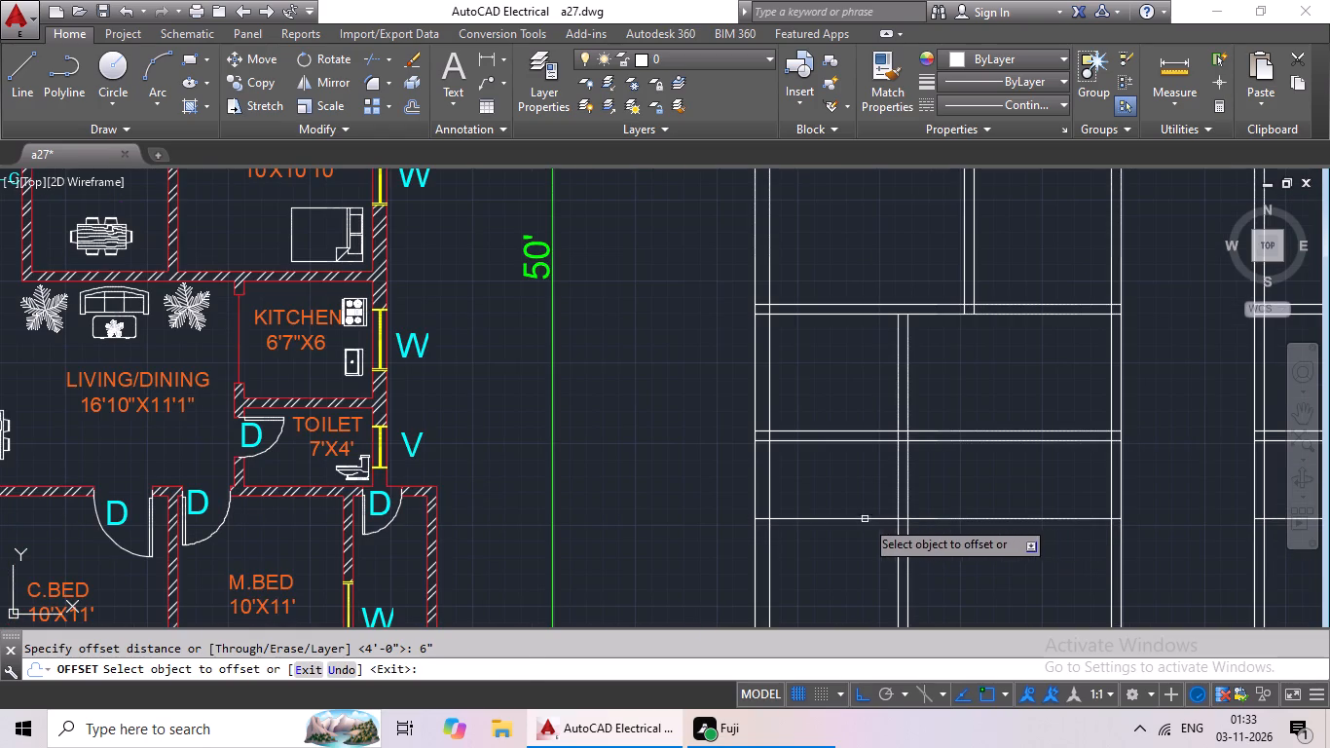
{"action": "left_click_drag", "start_coordinate": [863, 519], "coordinate": [859, 534]}
{"action": "left_click", "coordinate": [858, 552]}
{"action": "scroll", "coordinate": [936, 545], "scroll_direction": "down", "scroll_amount": 2}
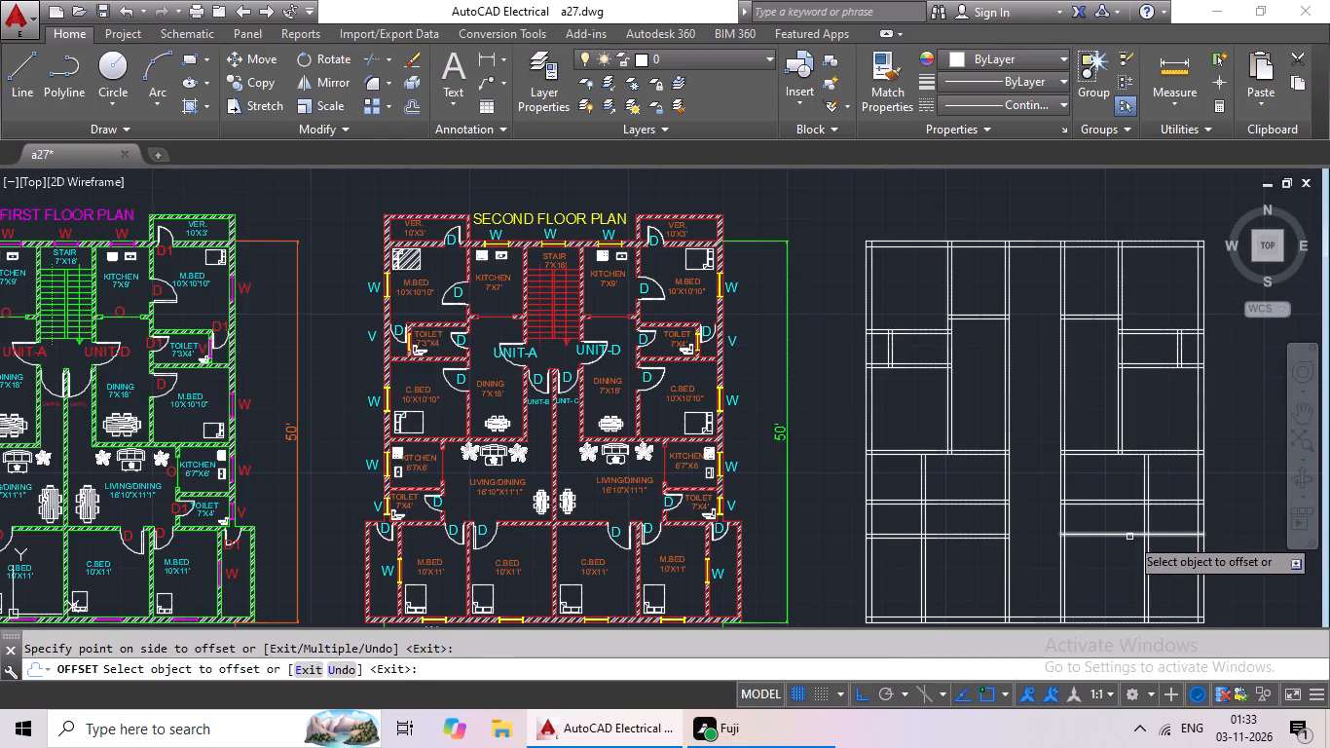
{"action": "left_click", "coordinate": [1126, 535]}
{"action": "left_click", "coordinate": [1120, 555]}
{"action": "middle_click_drag", "start_coordinate": [1121, 556], "coordinate": [1030, 555]}
{"action": "scroll", "coordinate": [1041, 551], "scroll_direction": "up", "scroll_amount": 2}
{"action": "scroll", "coordinate": [1041, 551], "scroll_direction": "down", "scroll_amount": 3}
{"action": "scroll", "coordinate": [1041, 551], "scroll_direction": "up", "scroll_amount": 1}
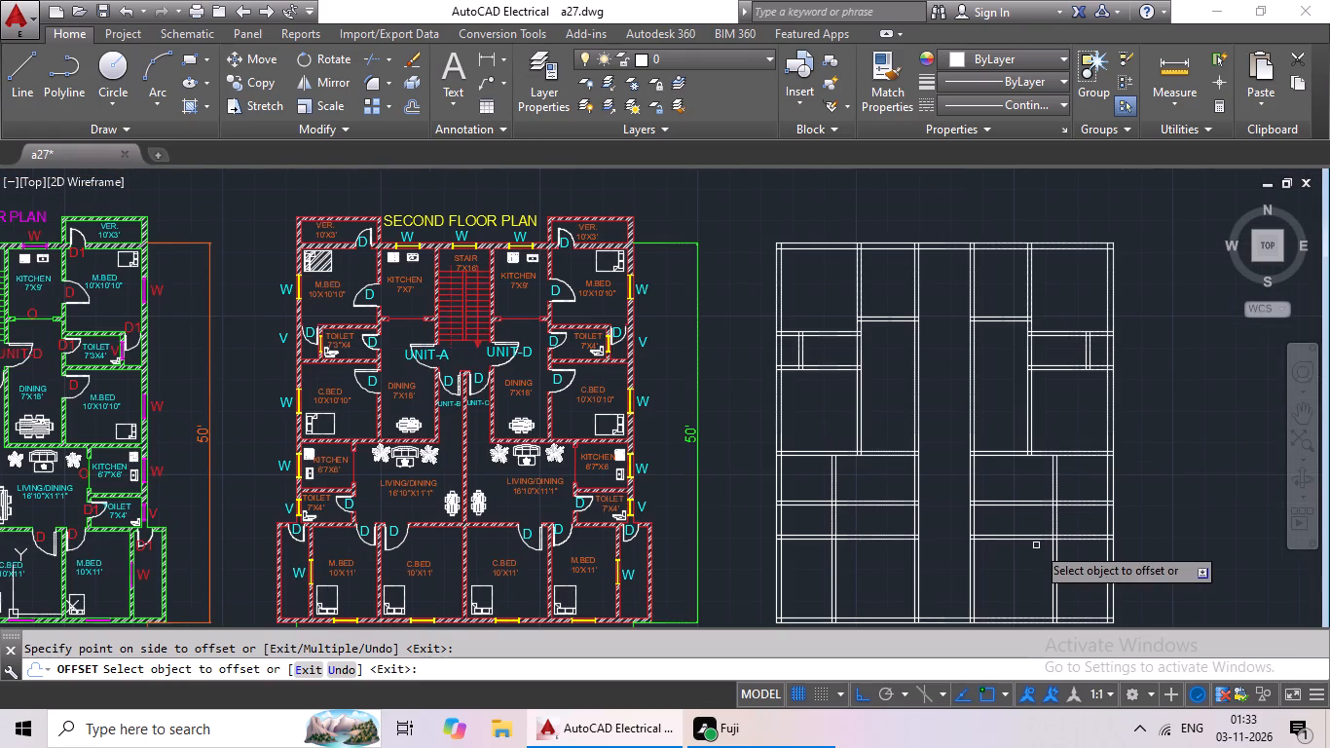
{"action": "middle_click_drag", "start_coordinate": [1035, 544], "coordinate": [1007, 556]}
{"action": "middle_click_drag", "start_coordinate": [1014, 577], "coordinate": [1022, 556]}
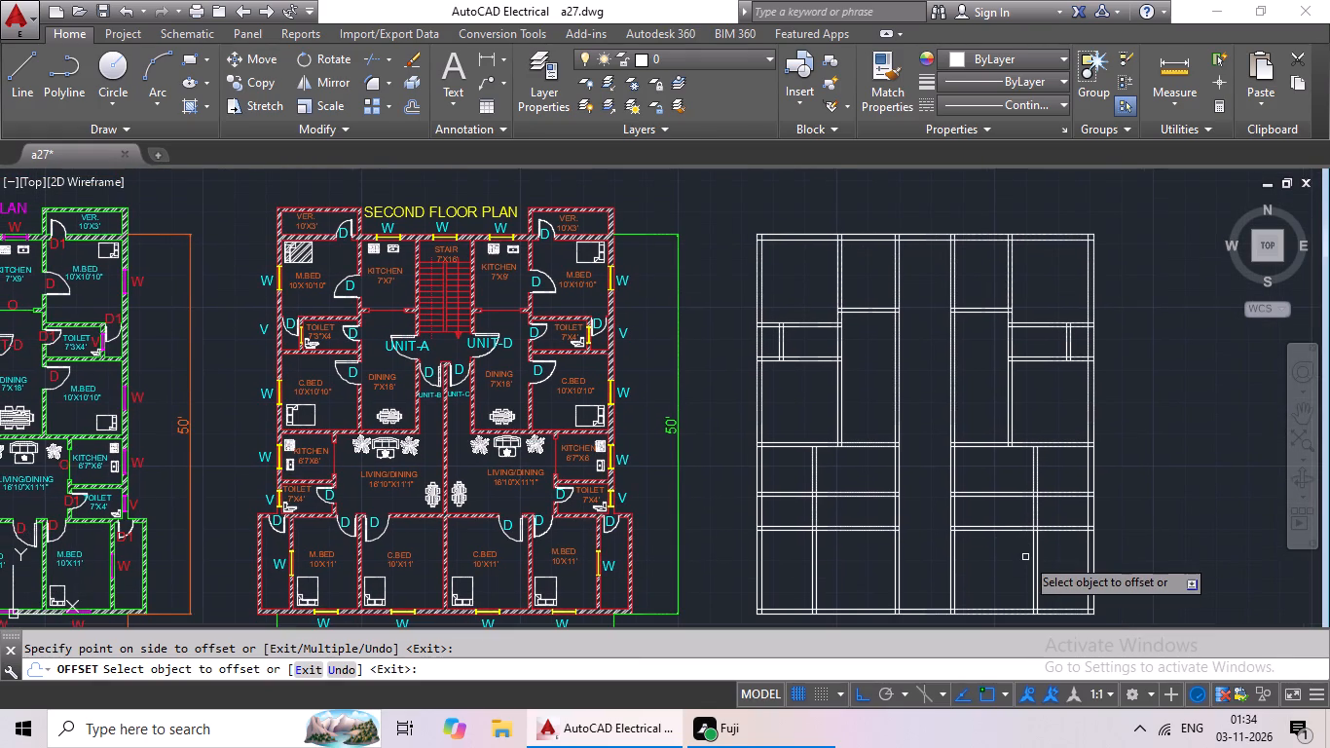
{"action": "left_click", "coordinate": [1020, 562]}
{"action": "key", "text": "Escape"}
{"action": "key", "text": "Escape"}
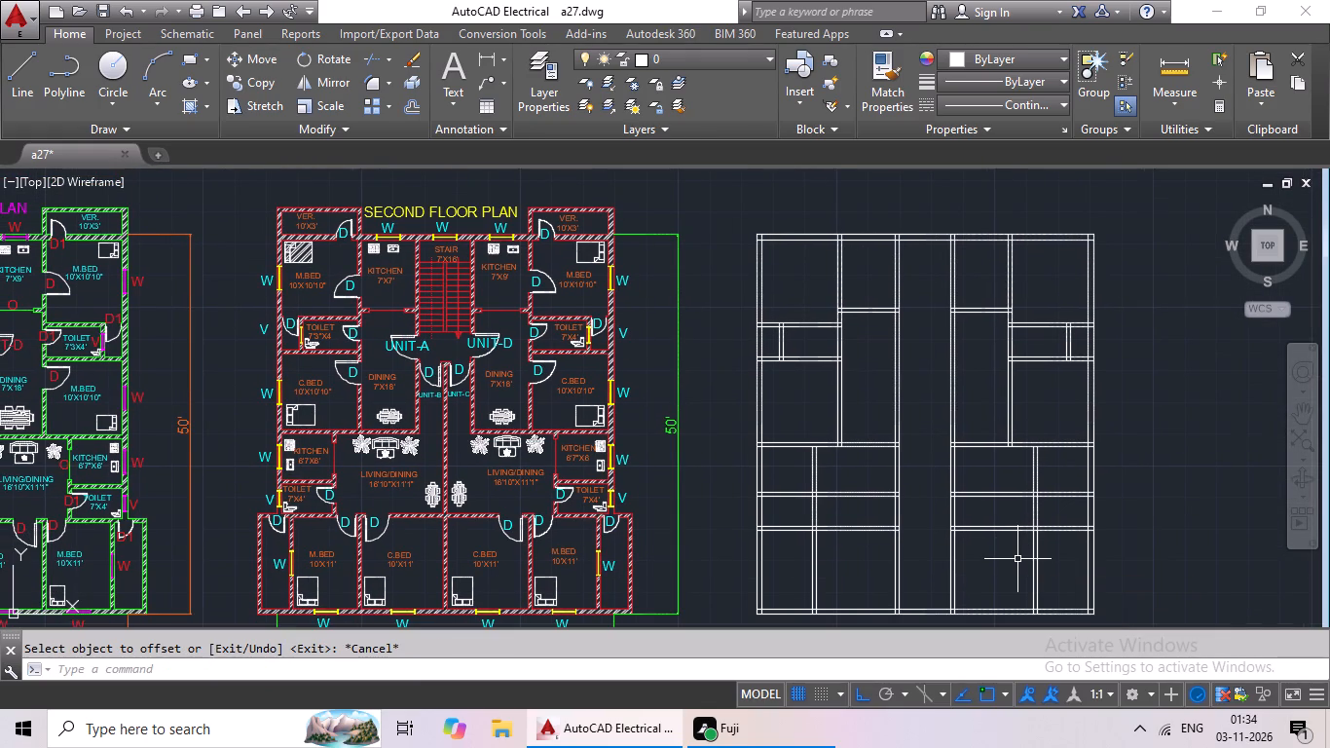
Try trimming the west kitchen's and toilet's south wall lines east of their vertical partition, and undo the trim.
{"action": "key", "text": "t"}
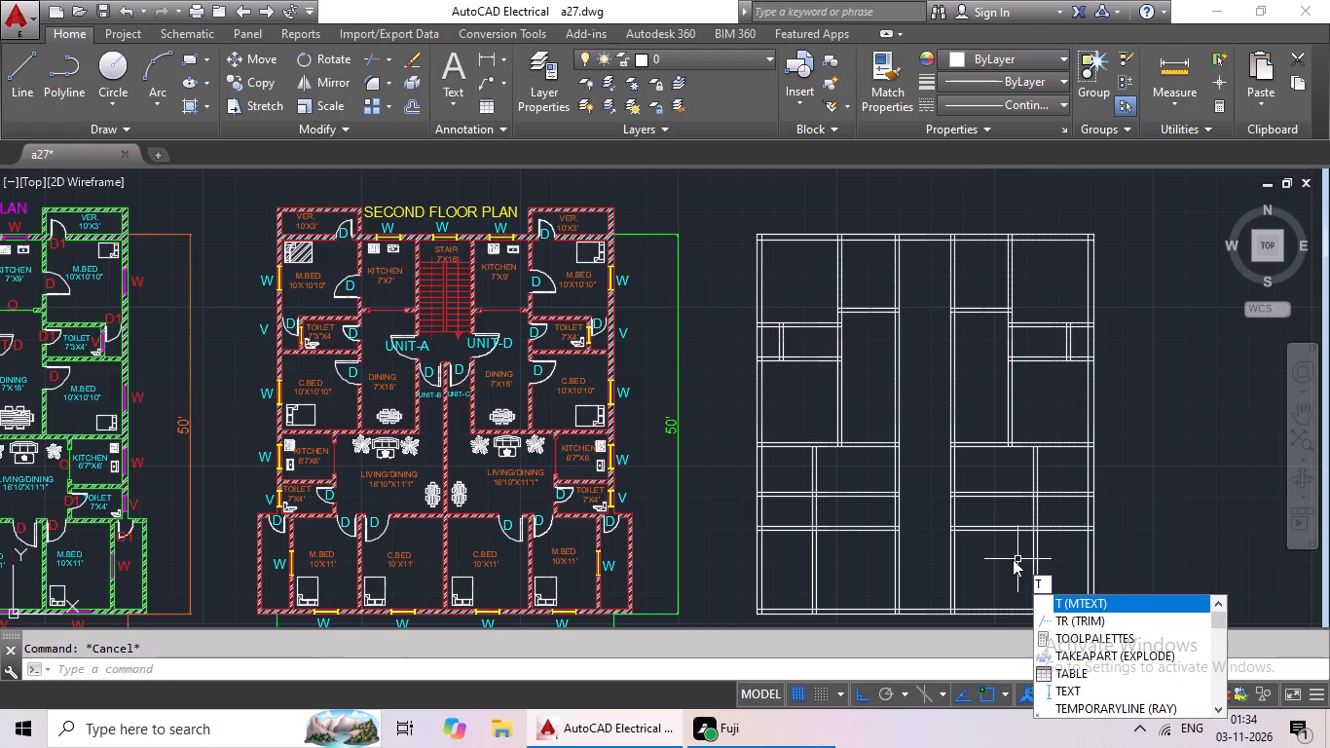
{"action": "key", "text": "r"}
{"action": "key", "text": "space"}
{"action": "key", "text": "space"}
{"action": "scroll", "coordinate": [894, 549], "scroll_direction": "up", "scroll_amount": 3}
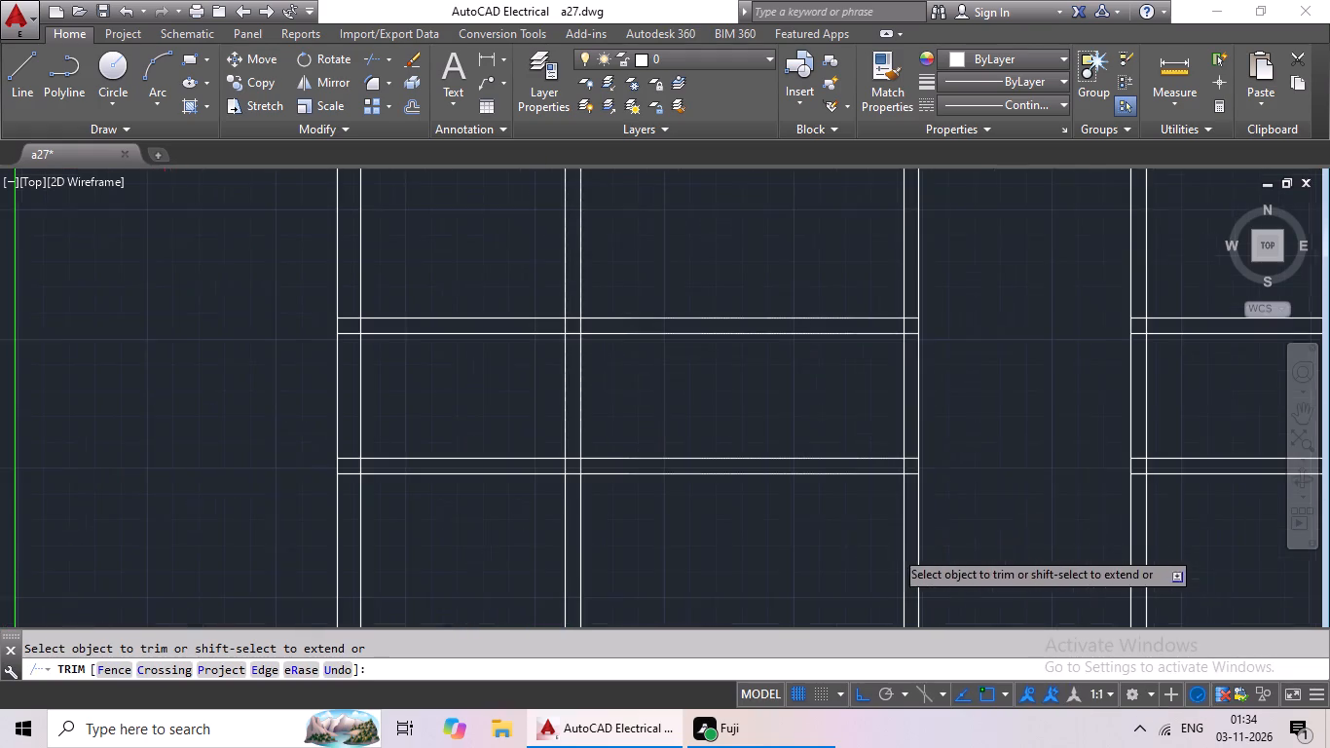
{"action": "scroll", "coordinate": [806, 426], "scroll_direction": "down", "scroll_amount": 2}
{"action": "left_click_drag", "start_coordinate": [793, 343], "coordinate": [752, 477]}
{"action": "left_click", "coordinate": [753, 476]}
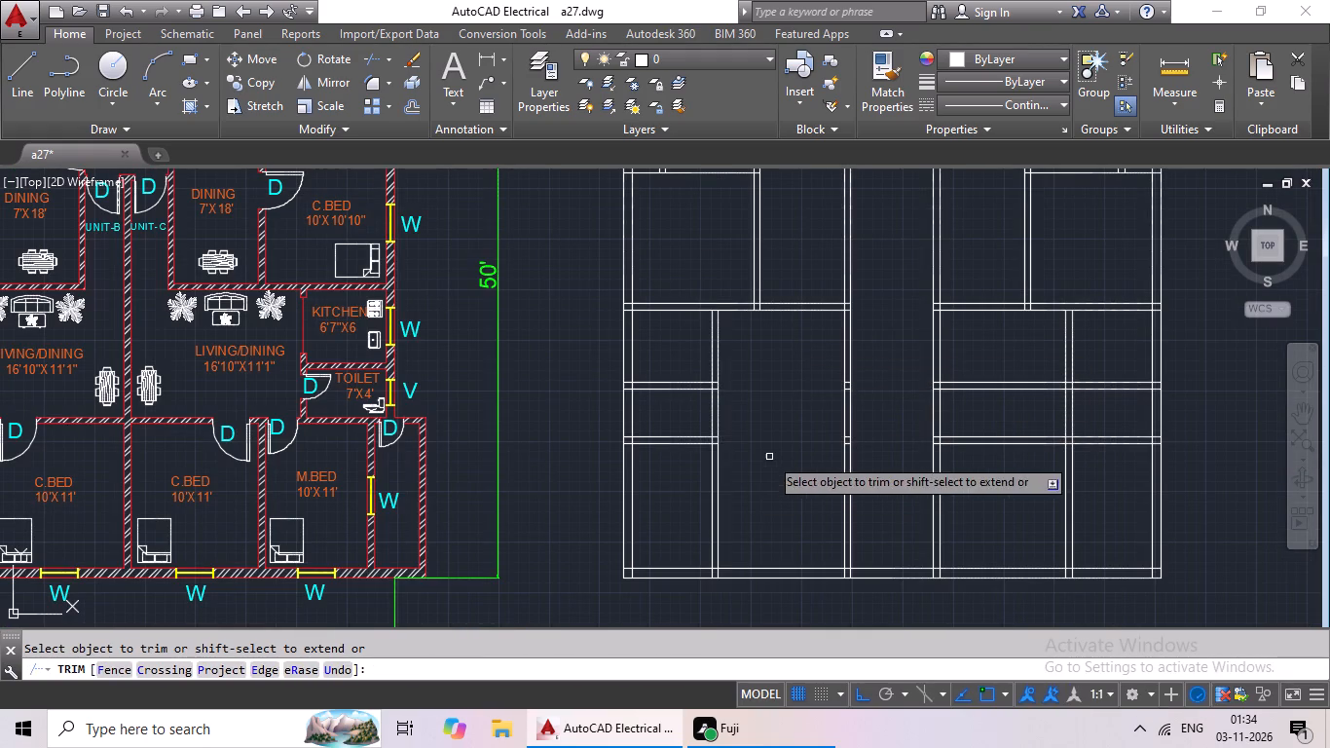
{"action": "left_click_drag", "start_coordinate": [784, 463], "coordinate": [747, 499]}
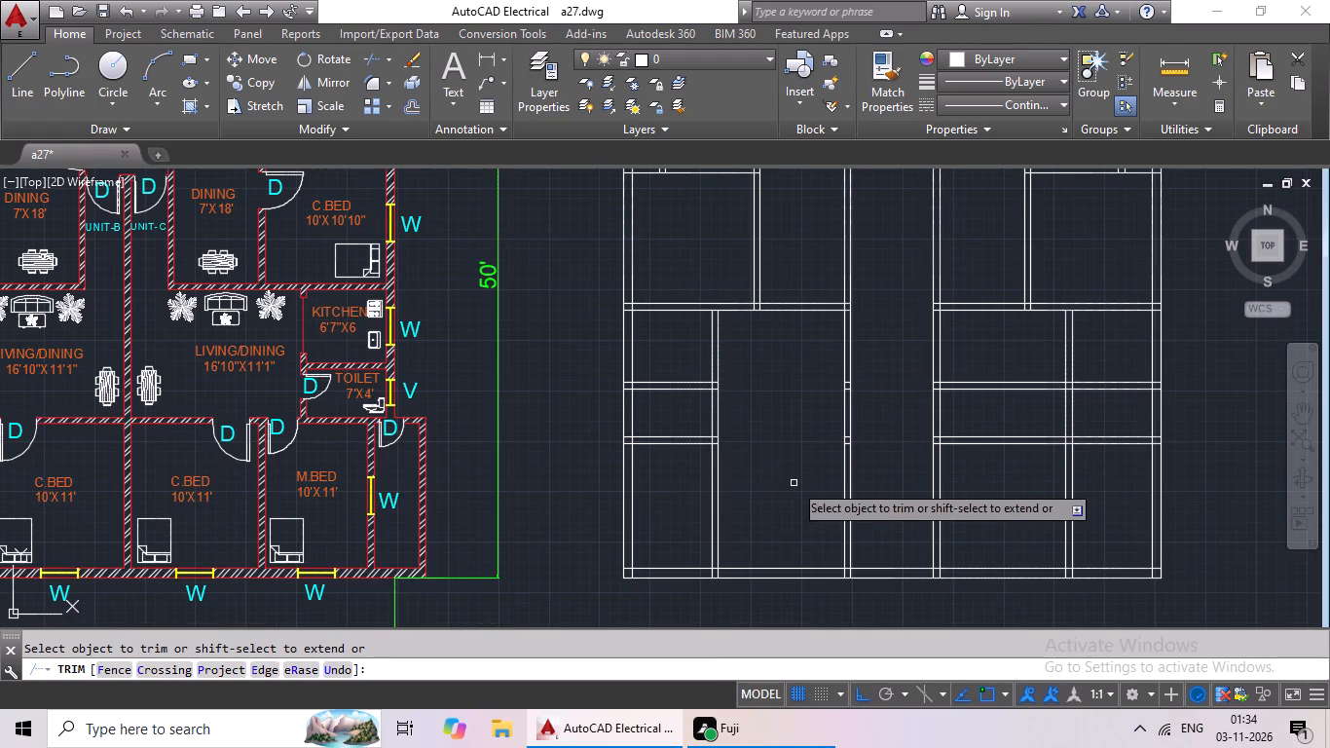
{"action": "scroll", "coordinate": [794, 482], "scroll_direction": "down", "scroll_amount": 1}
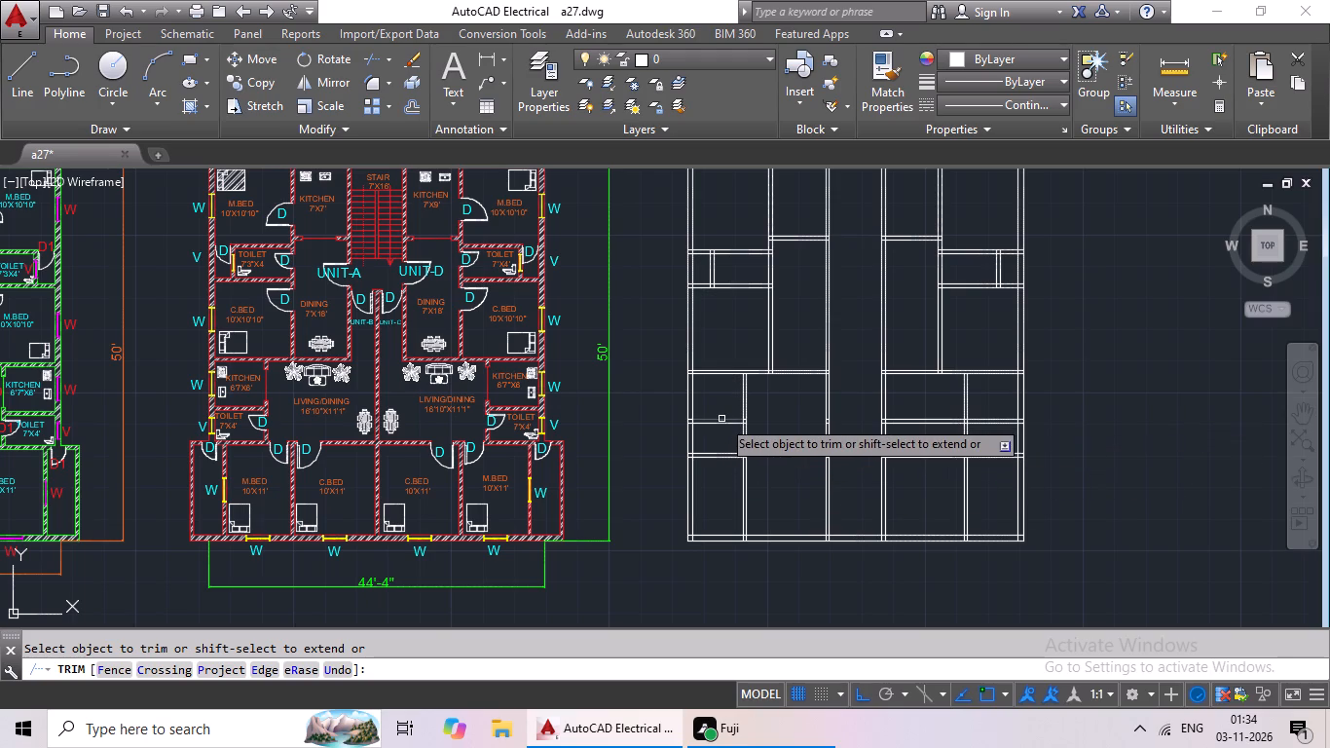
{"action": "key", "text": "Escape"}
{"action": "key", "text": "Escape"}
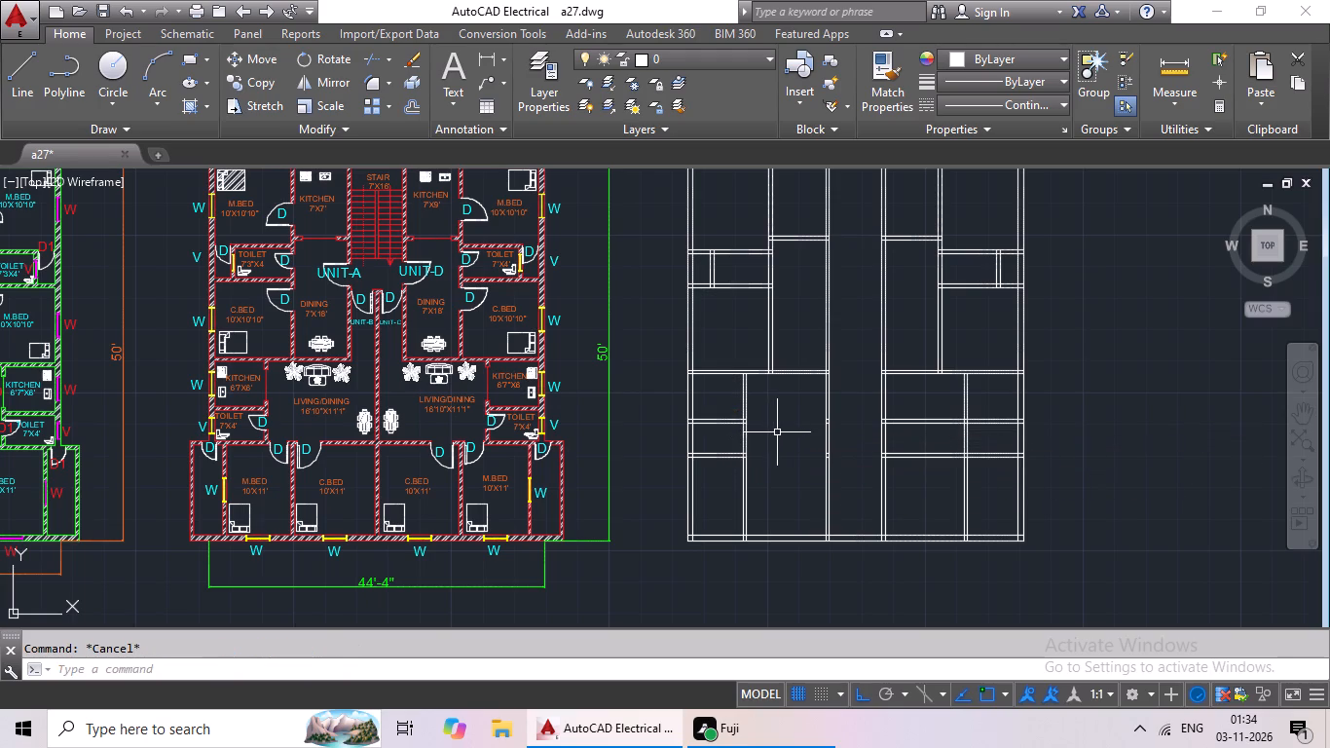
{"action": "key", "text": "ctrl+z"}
Offset the plan's outermost east and west wall lines 2' outward.
{"action": "middle_click_drag", "start_coordinate": [805, 448], "coordinate": [839, 399]}
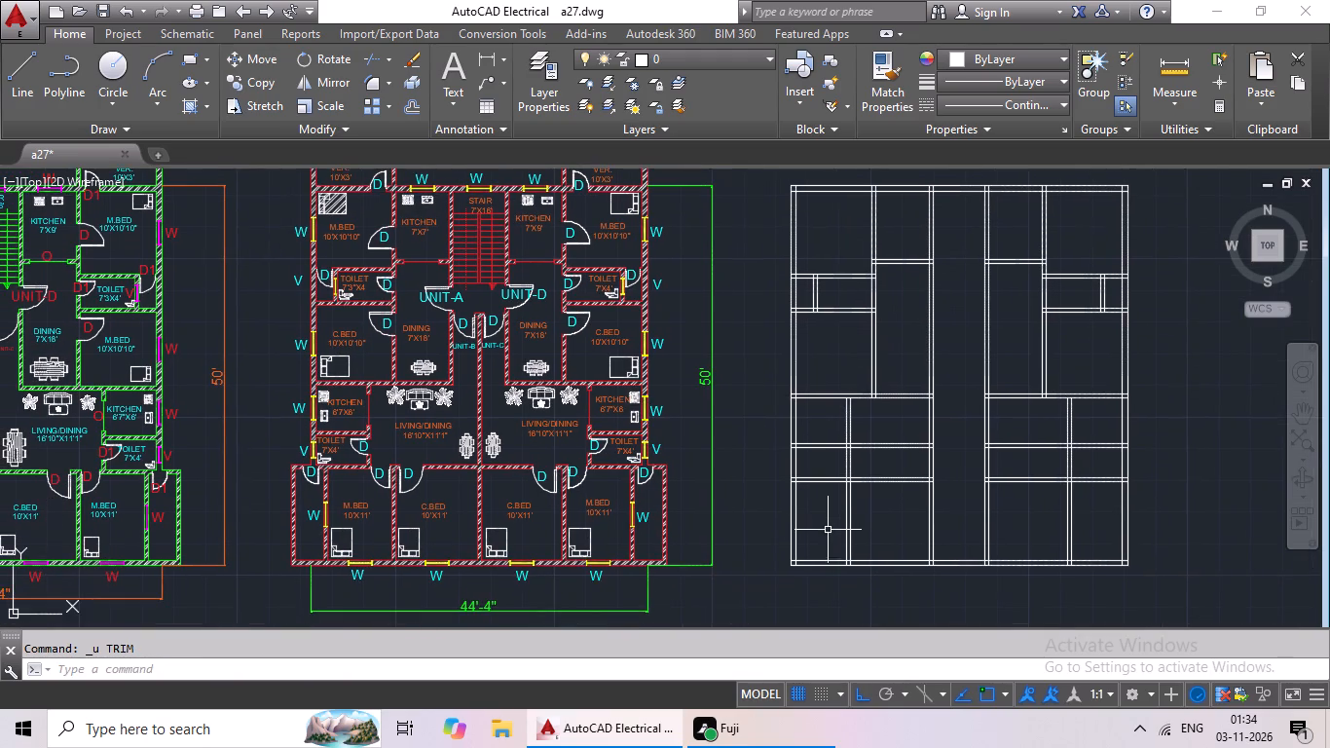
{"action": "middle_click_drag", "start_coordinate": [825, 531], "coordinate": [848, 478]}
{"action": "key", "text": "Escape"}
{"action": "key", "text": "Escape"}
{"action": "key", "text": "Escape"}
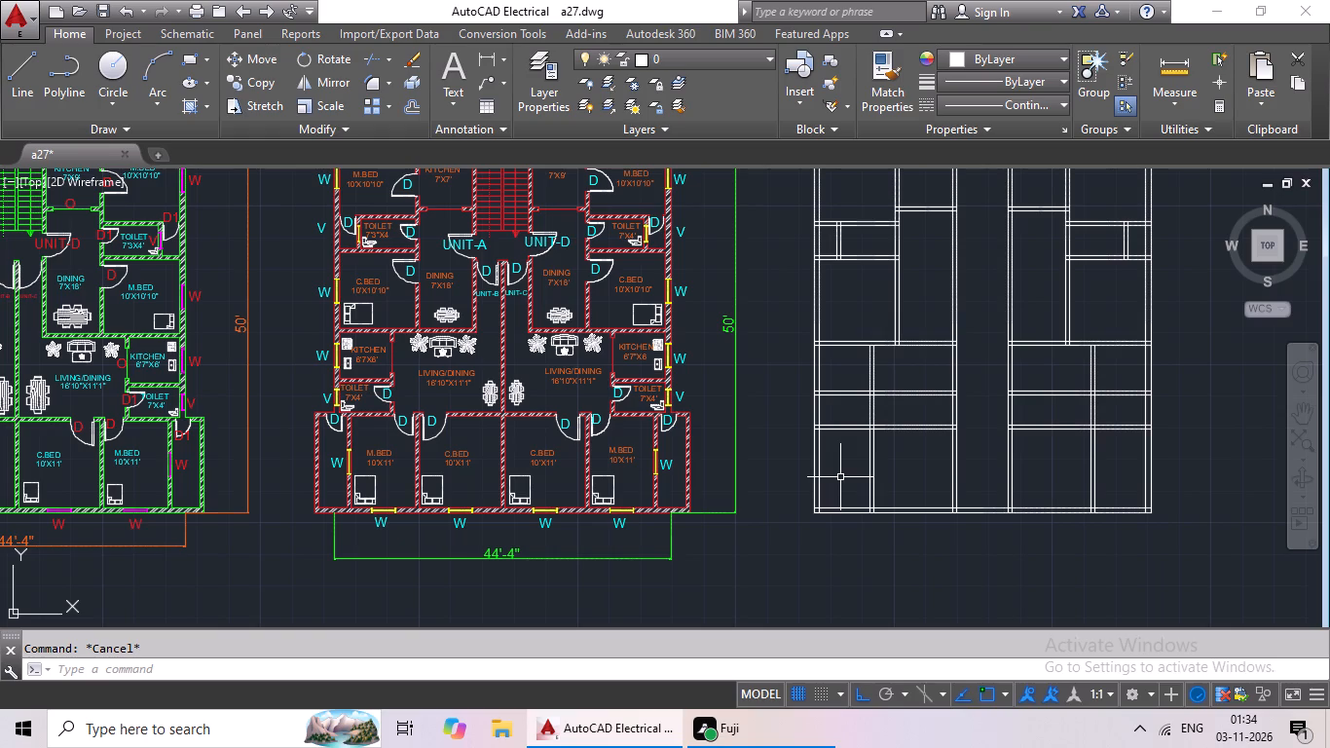
{"action": "key", "text": "Escape"}
{"action": "key", "text": "Escape"}
{"action": "key", "text": "Escape"}
{"action": "key", "text": "o"}
{"action": "key", "text": "Return"}
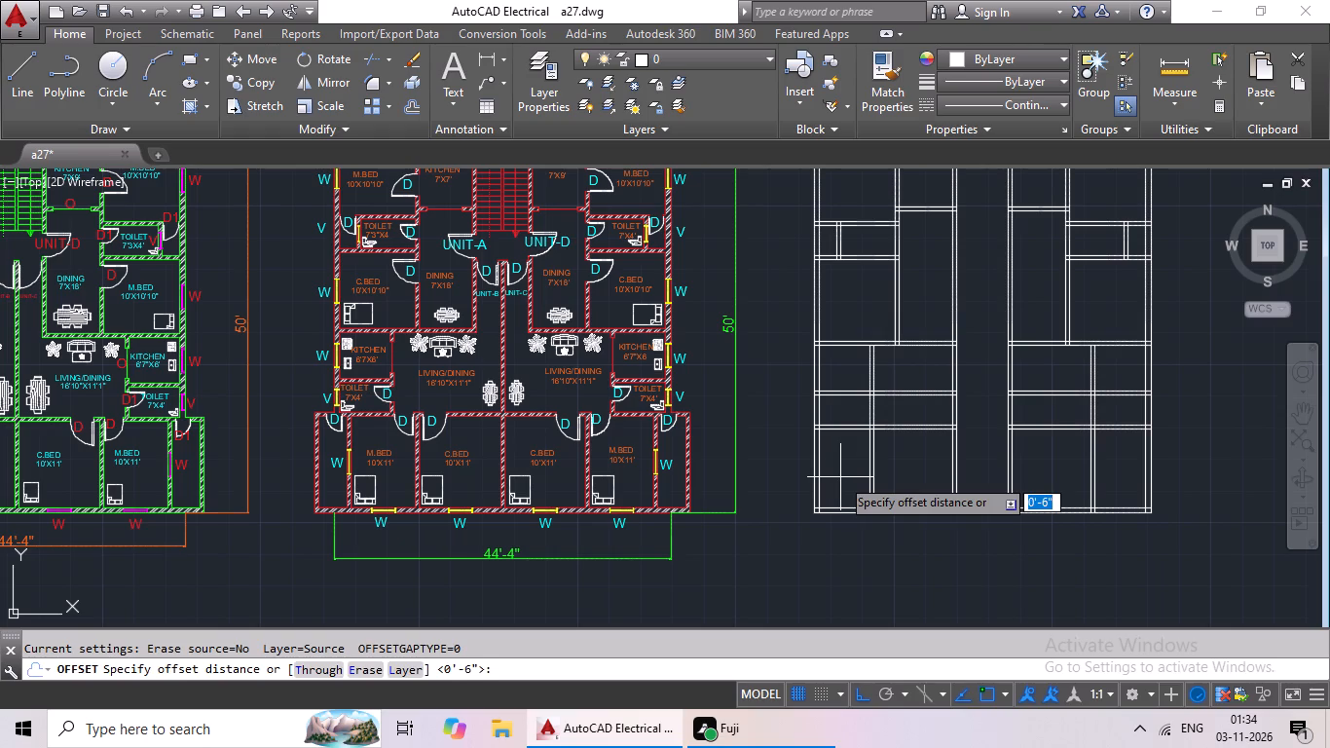
{"action": "type", "text": "2'"}
{"action": "key", "text": "Return"}
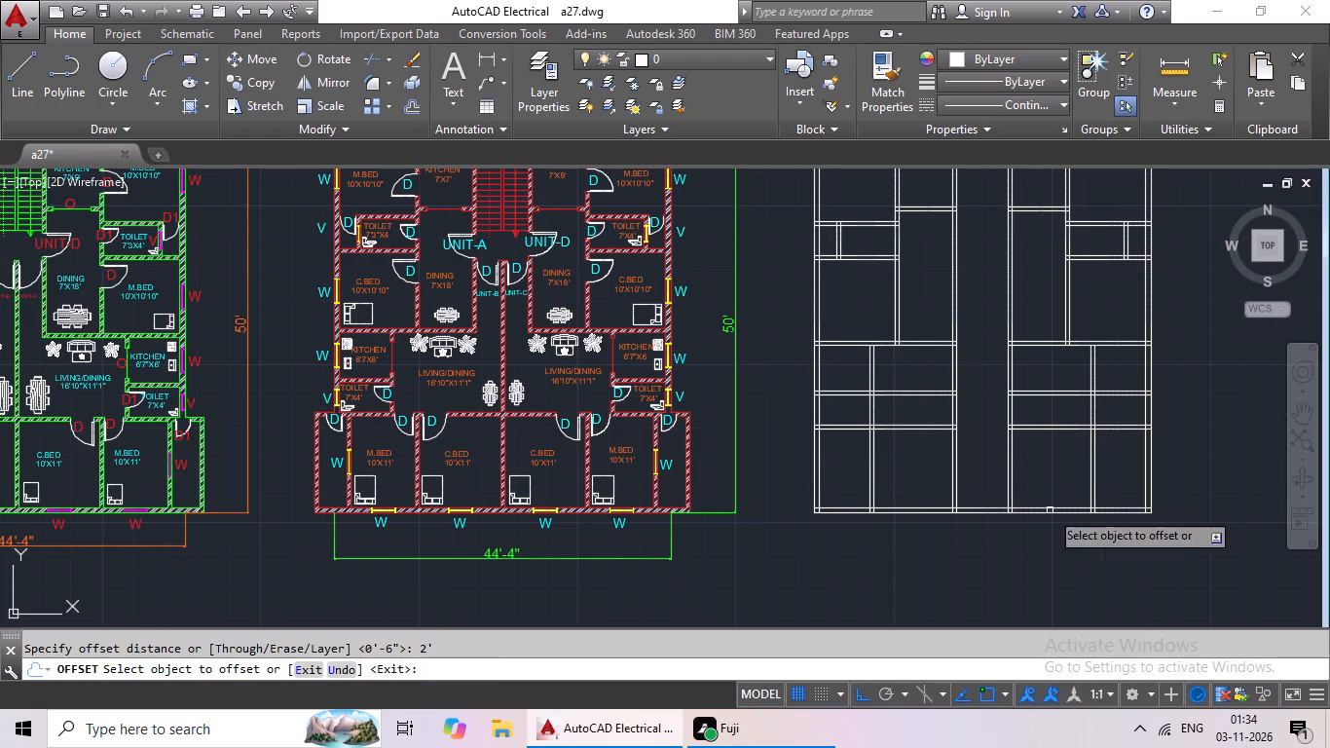
{"action": "left_click_drag", "start_coordinate": [1153, 455], "coordinate": [1178, 455]}
{"action": "left_click", "coordinate": [1199, 452]}
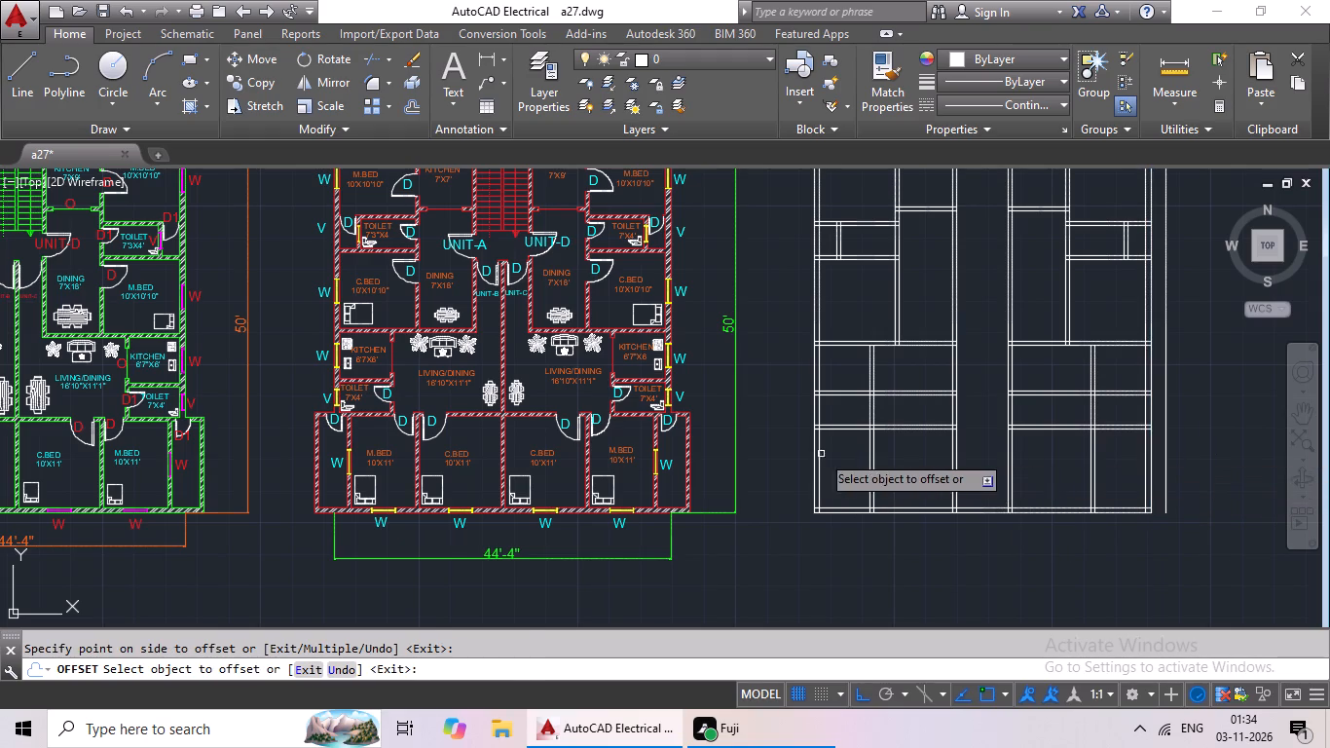
{"action": "left_click_drag", "start_coordinate": [816, 451], "coordinate": [789, 450]}
{"action": "left_click", "coordinate": [777, 448]}
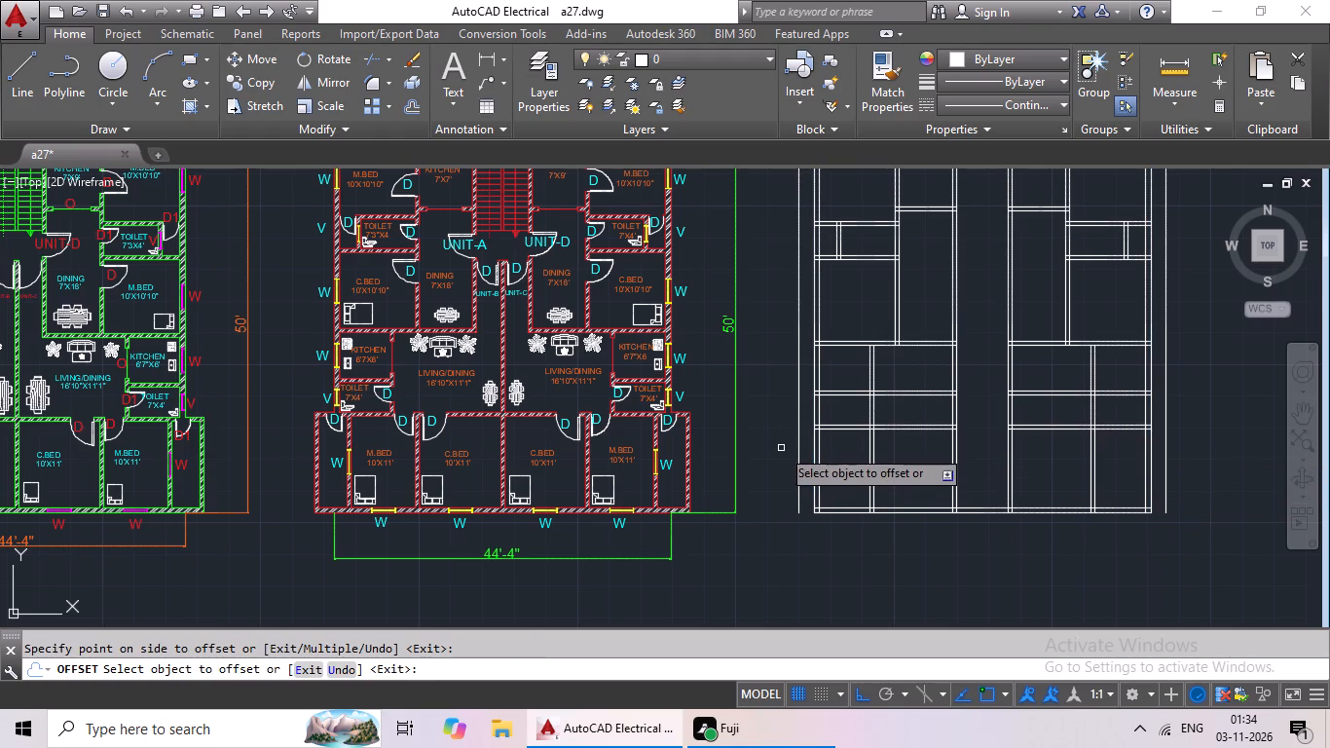
{"action": "key", "text": "Escape"}
{"action": "key", "text": "Escape"}
Offset the east and west side-extension lines 6" outward as wall thickness.
{"action": "key", "text": "o"}
{"action": "key", "text": "Return"}
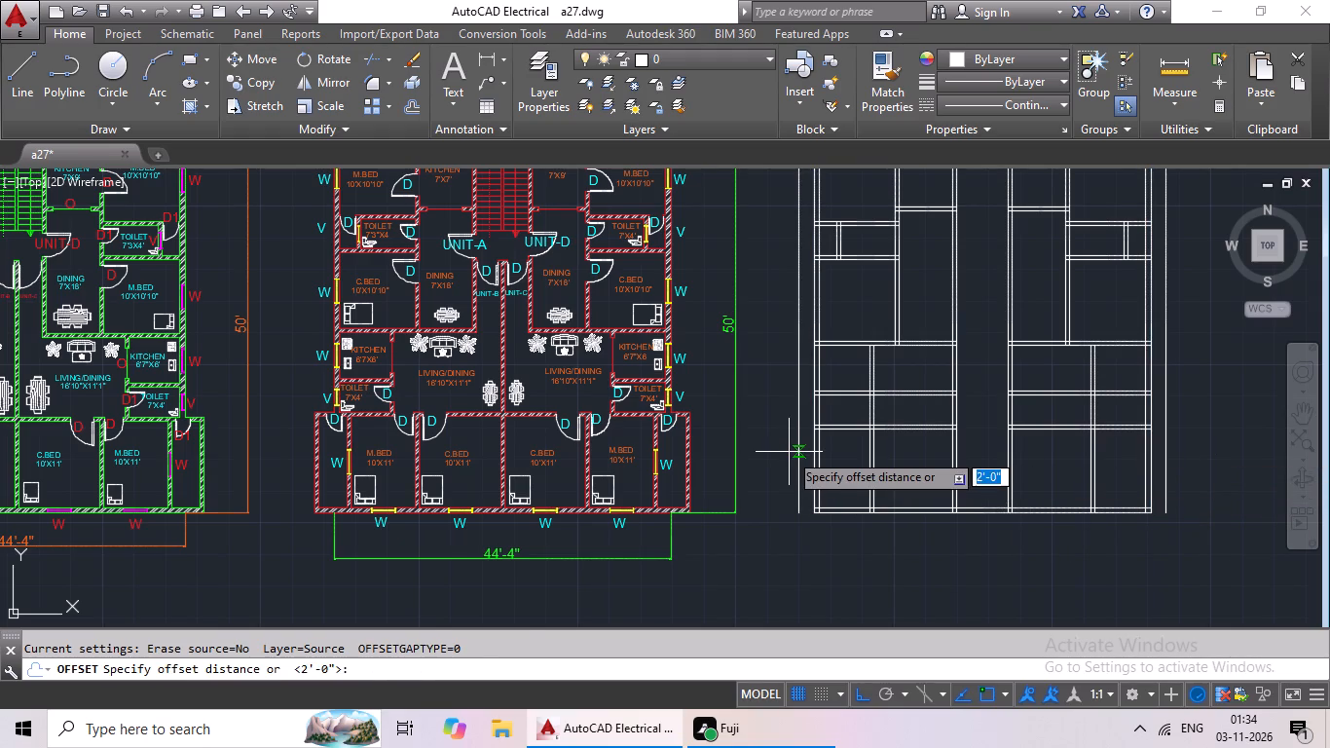
{"action": "type", "text": "6\""}
{"action": "key", "text": "Return"}
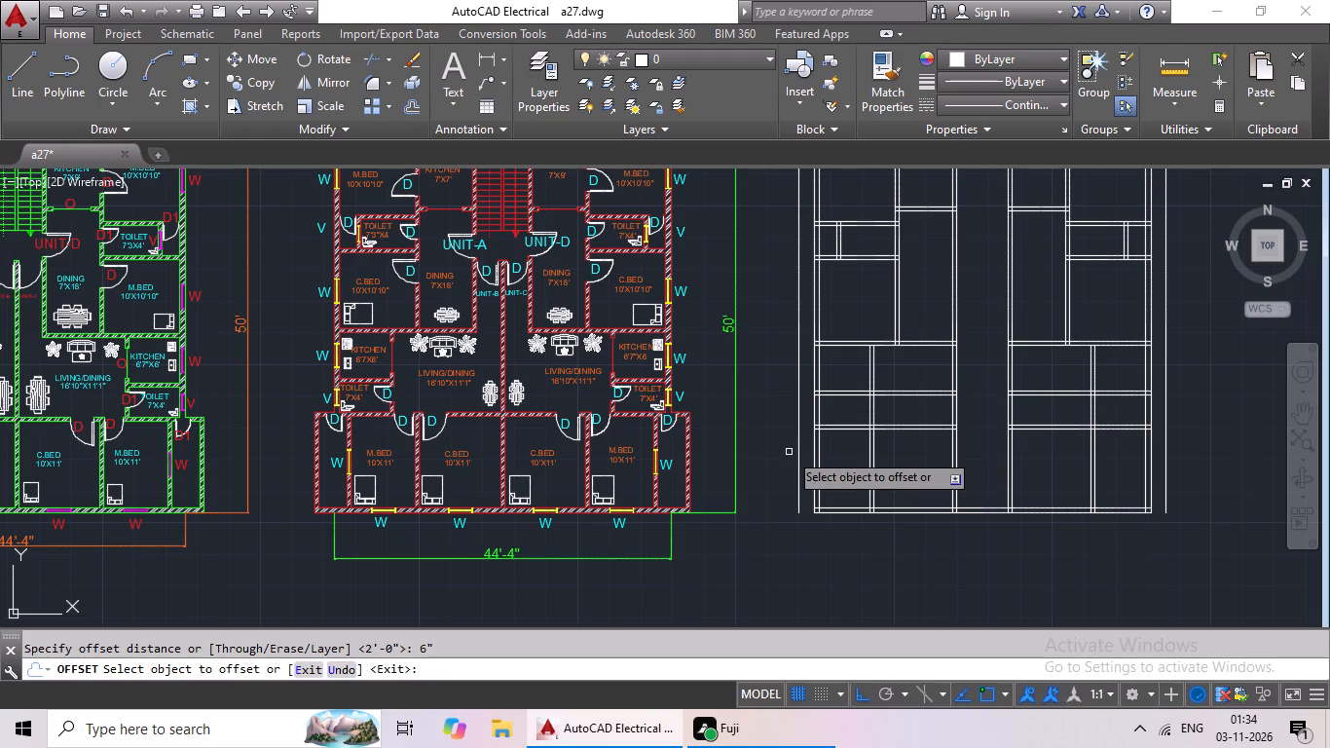
{"action": "left_click_drag", "start_coordinate": [798, 449], "coordinate": [790, 450]}
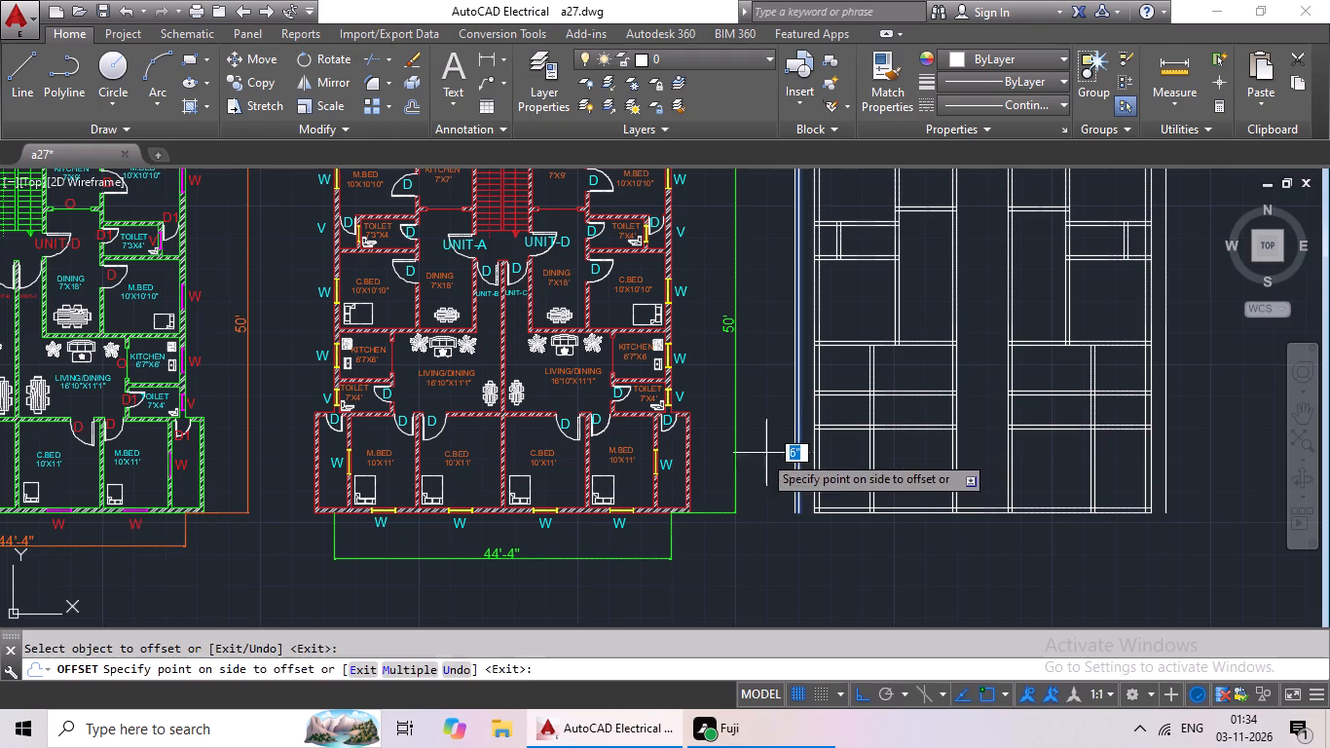
{"action": "left_click", "coordinate": [748, 464]}
{"action": "left_click", "coordinate": [1164, 463]}
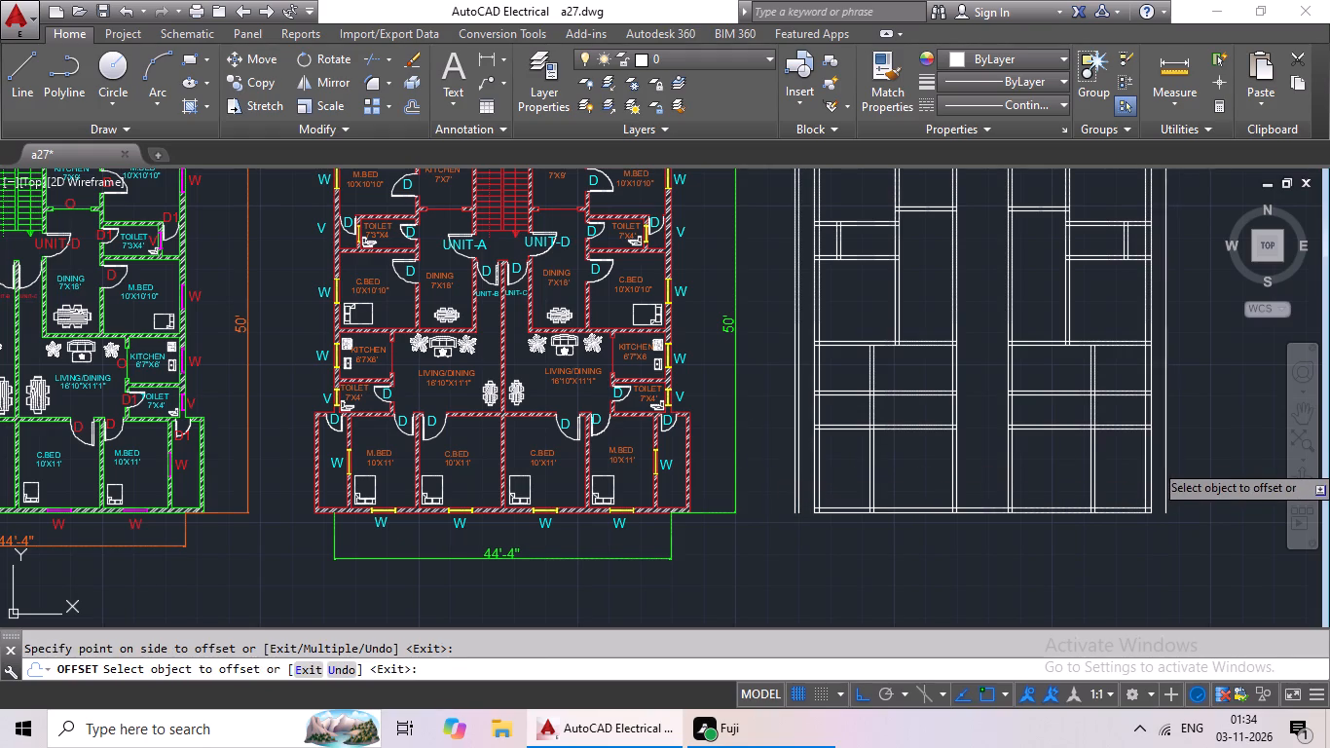
{"action": "left_click", "coordinate": [1198, 454]}
{"action": "scroll", "coordinate": [1207, 452], "scroll_direction": "down", "scroll_amount": 1}
{"action": "middle_click_drag", "start_coordinate": [1209, 450], "coordinate": [1127, 470]}
{"action": "scroll", "coordinate": [1136, 468], "scroll_direction": "up", "scroll_amount": 2}
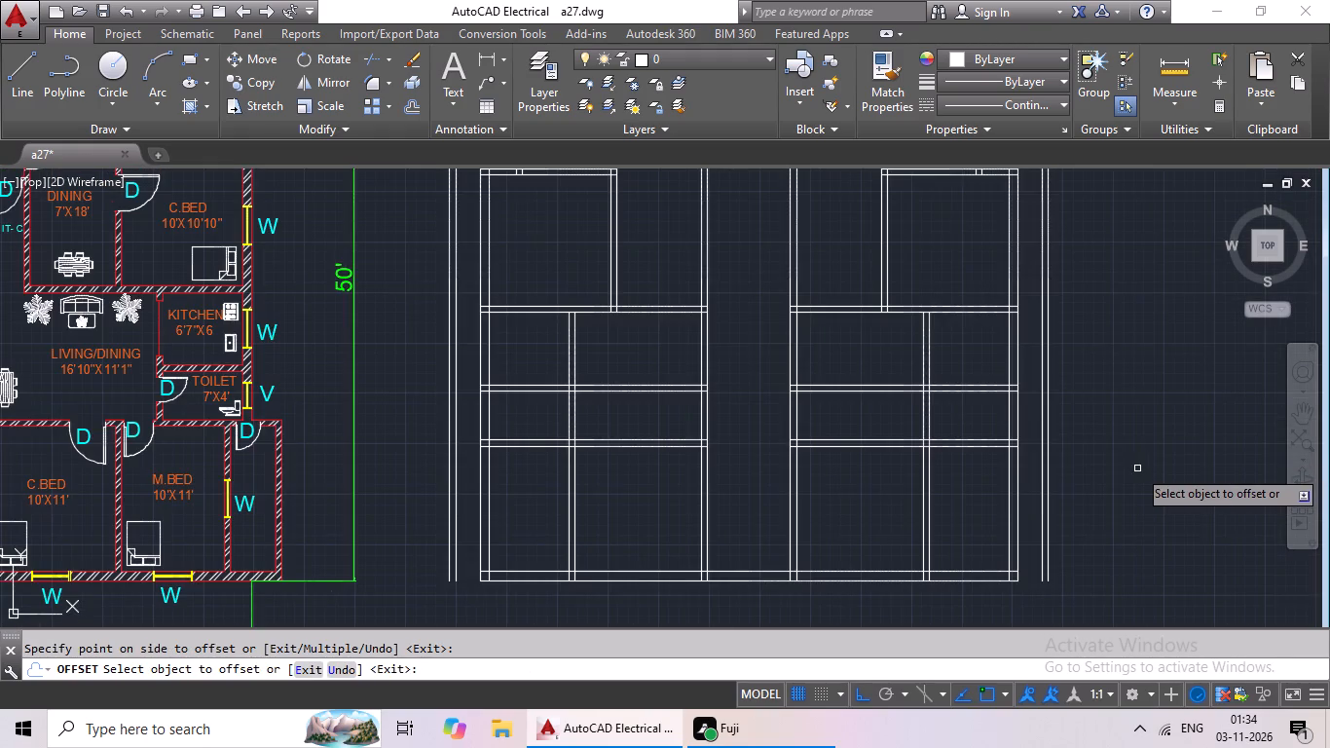
{"action": "scroll", "coordinate": [1140, 468], "scroll_direction": "down", "scroll_amount": 1}
{"action": "middle_click_drag", "start_coordinate": [1139, 476], "coordinate": [1099, 486]}
{"action": "key", "text": "Escape"}
{"action": "key", "text": "Escape"}
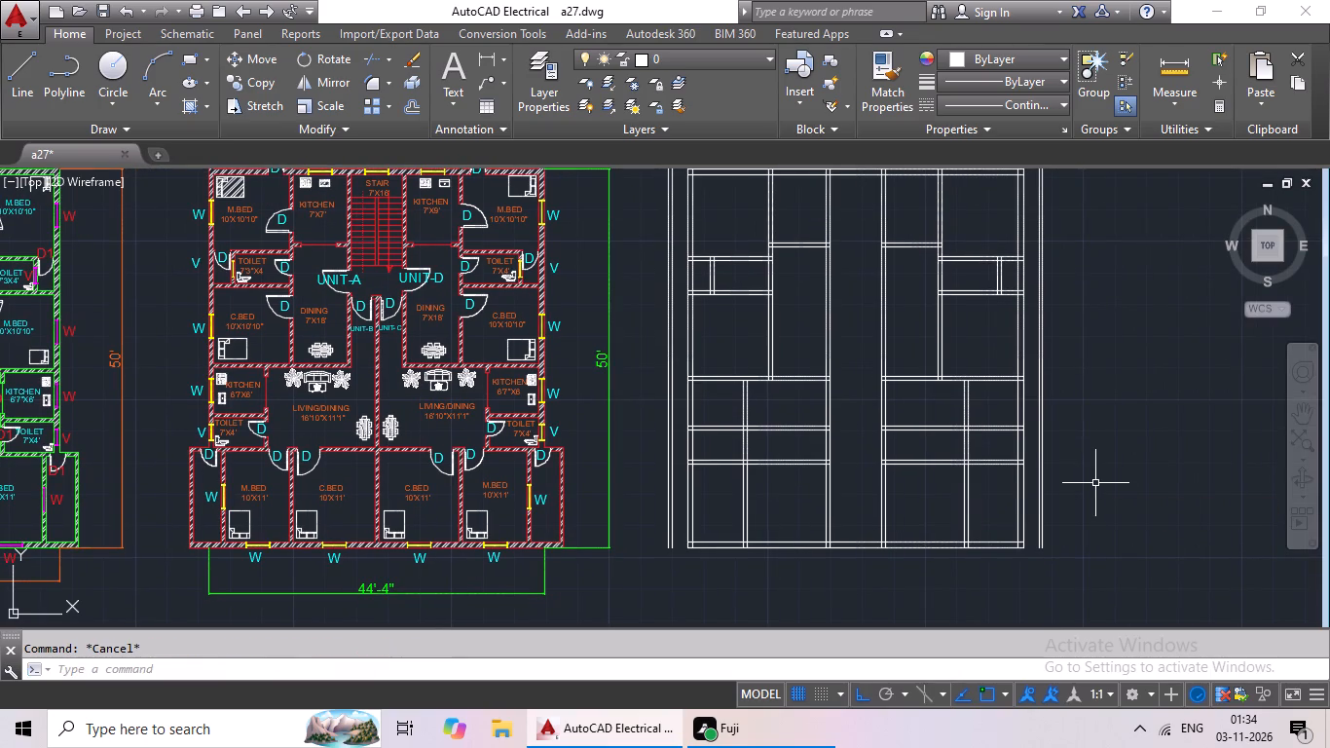
{"action": "key", "text": "Escape"}
{"action": "key", "text": "Escape"}
{"action": "key", "text": "Escape"}
Offset the inner lines of the plan's west and east outer walls 1' inward.
{"action": "key", "text": "o"}
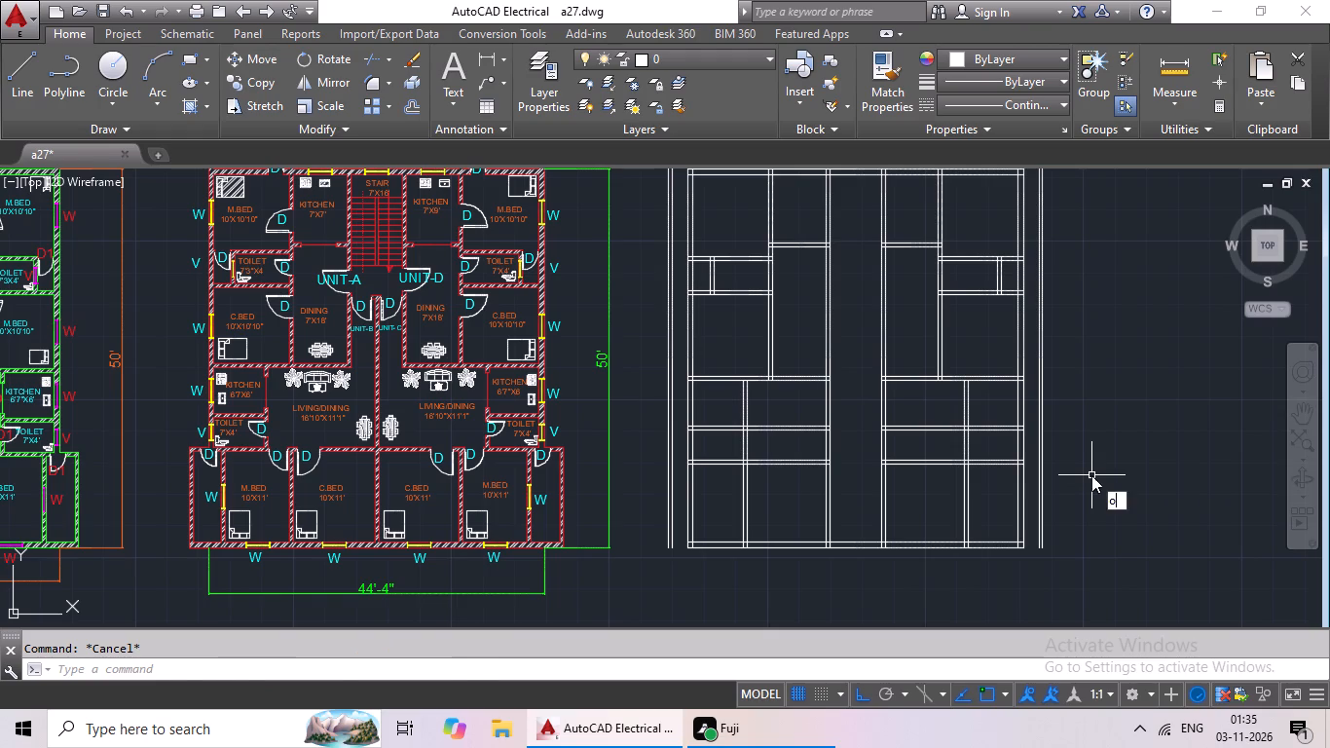
{"action": "key", "text": "Return"}
{"action": "type", "text": "1'"}
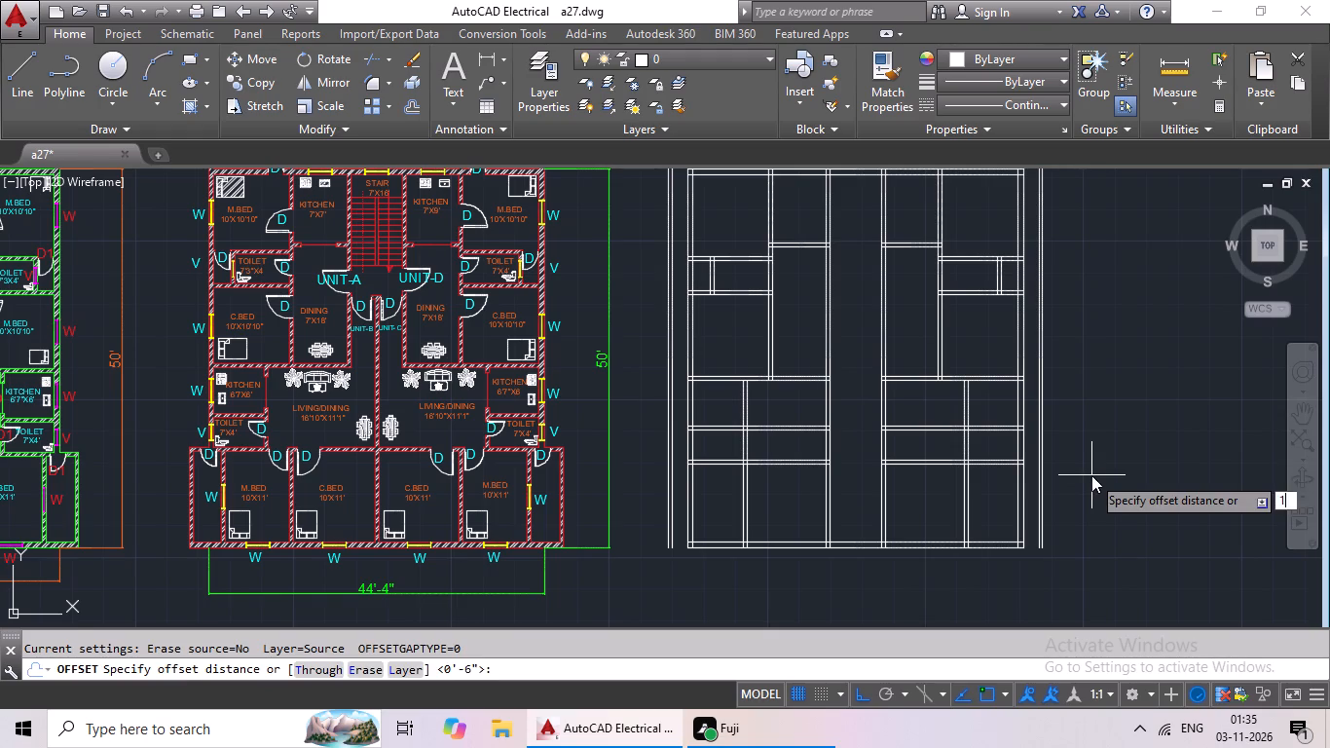
{"action": "key", "text": "Return"}
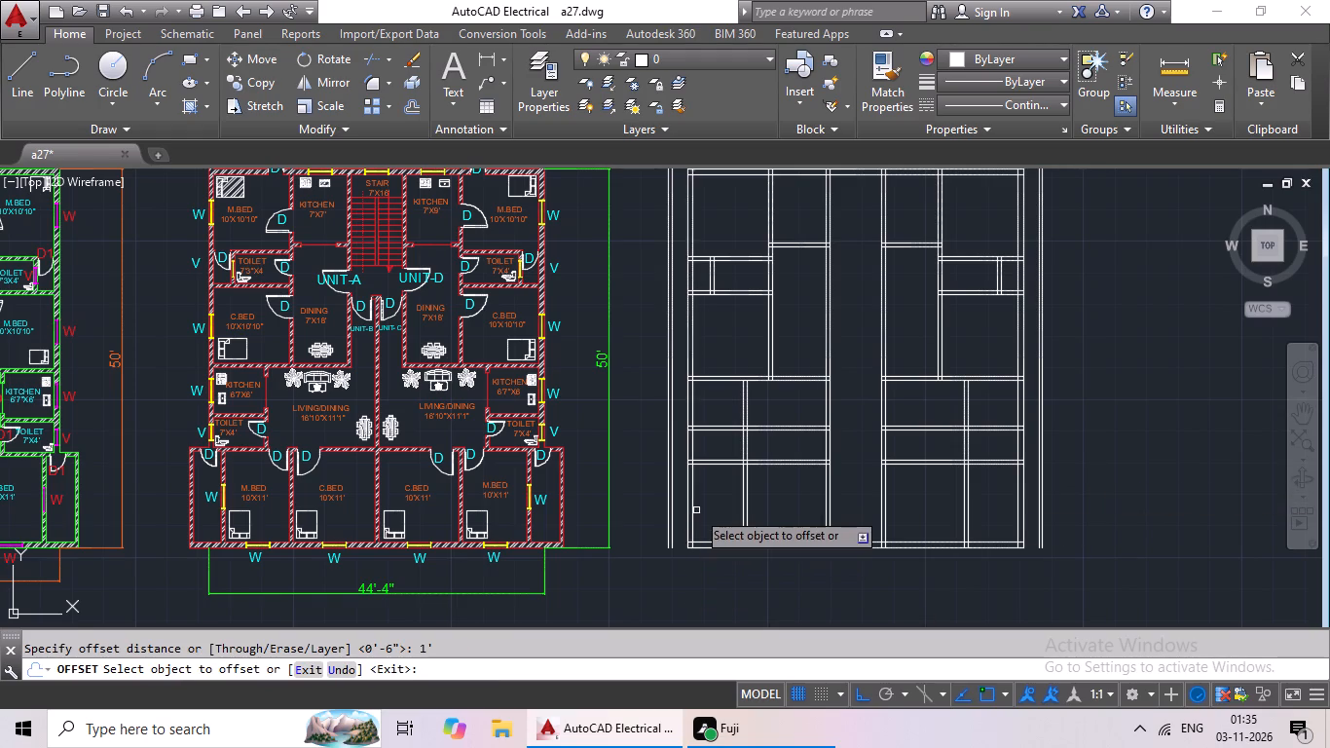
{"action": "left_click_drag", "start_coordinate": [694, 516], "coordinate": [720, 516]}
{"action": "left_click", "coordinate": [730, 514]}
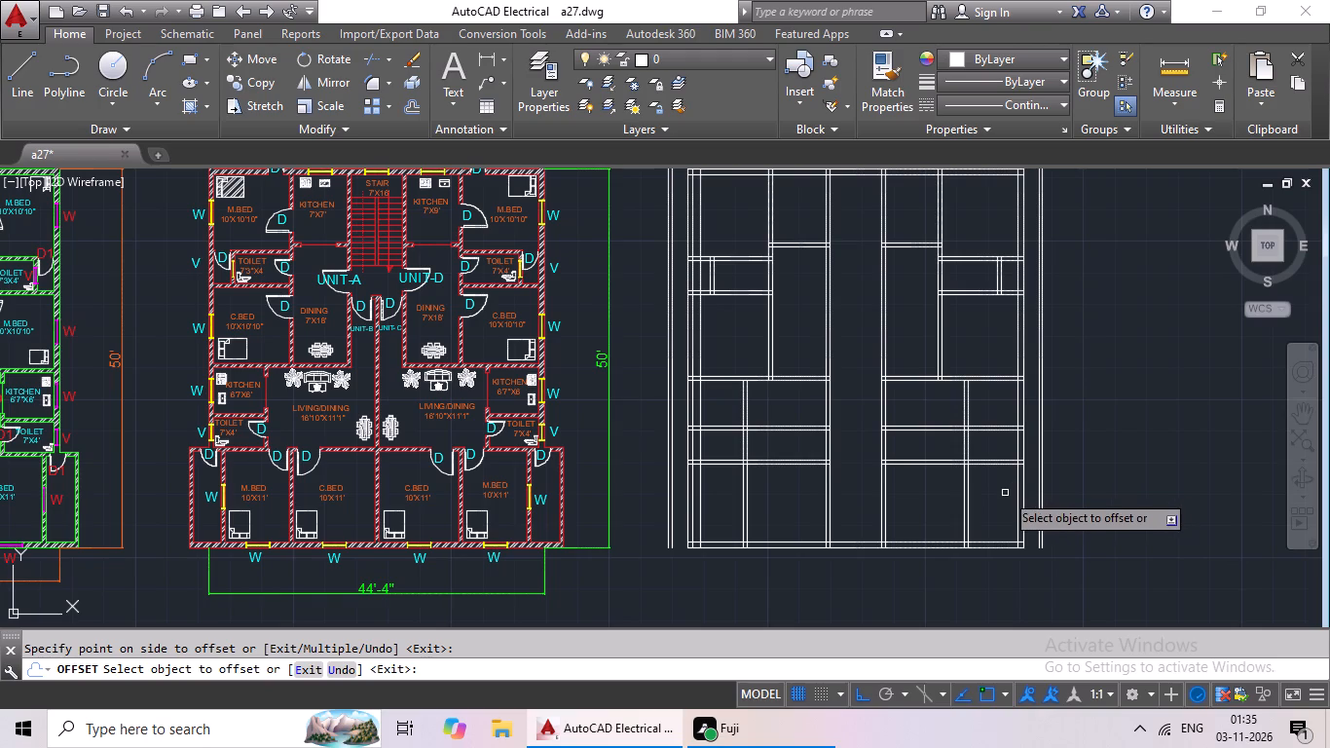
{"action": "left_click_drag", "start_coordinate": [1017, 483], "coordinate": [1004, 490]}
{"action": "left_click", "coordinate": [994, 494]}
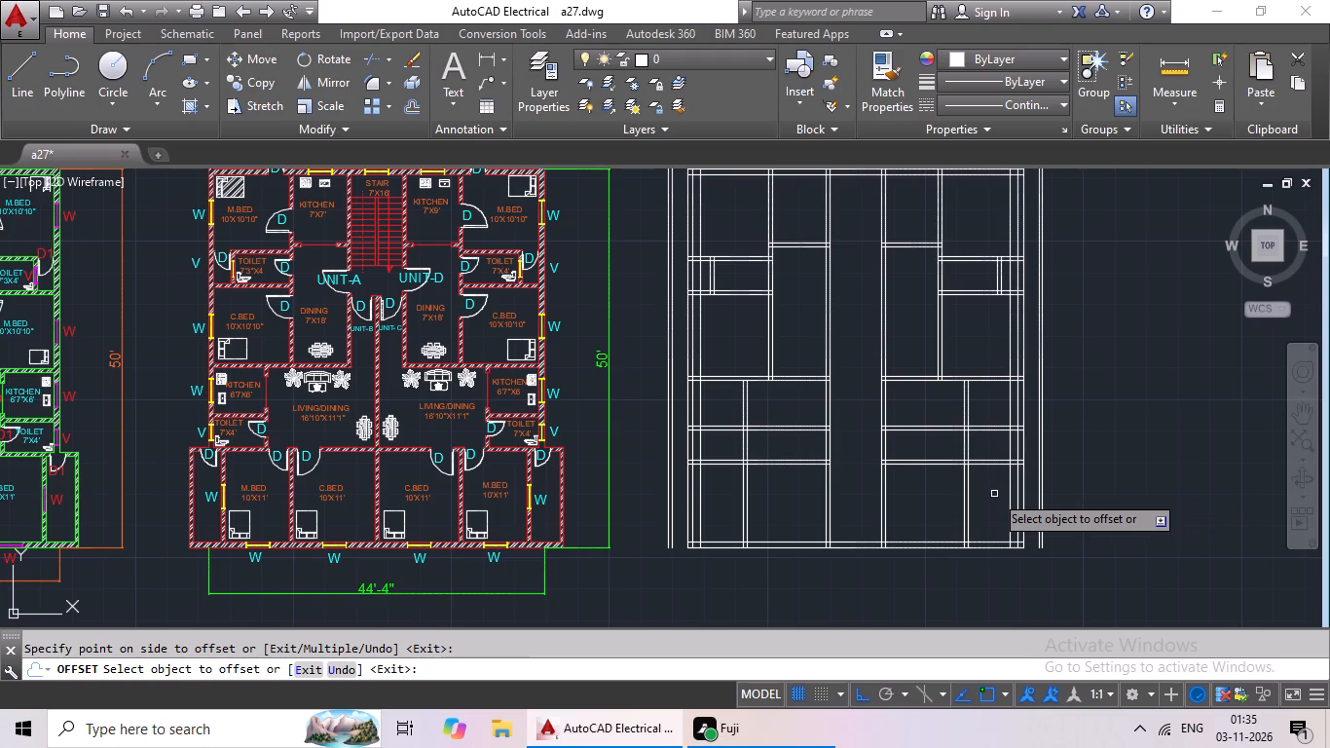
{"action": "scroll", "coordinate": [720, 476], "scroll_direction": "up", "scroll_amount": 2}
{"action": "key", "text": "Escape"}
{"action": "key", "text": "Escape"}
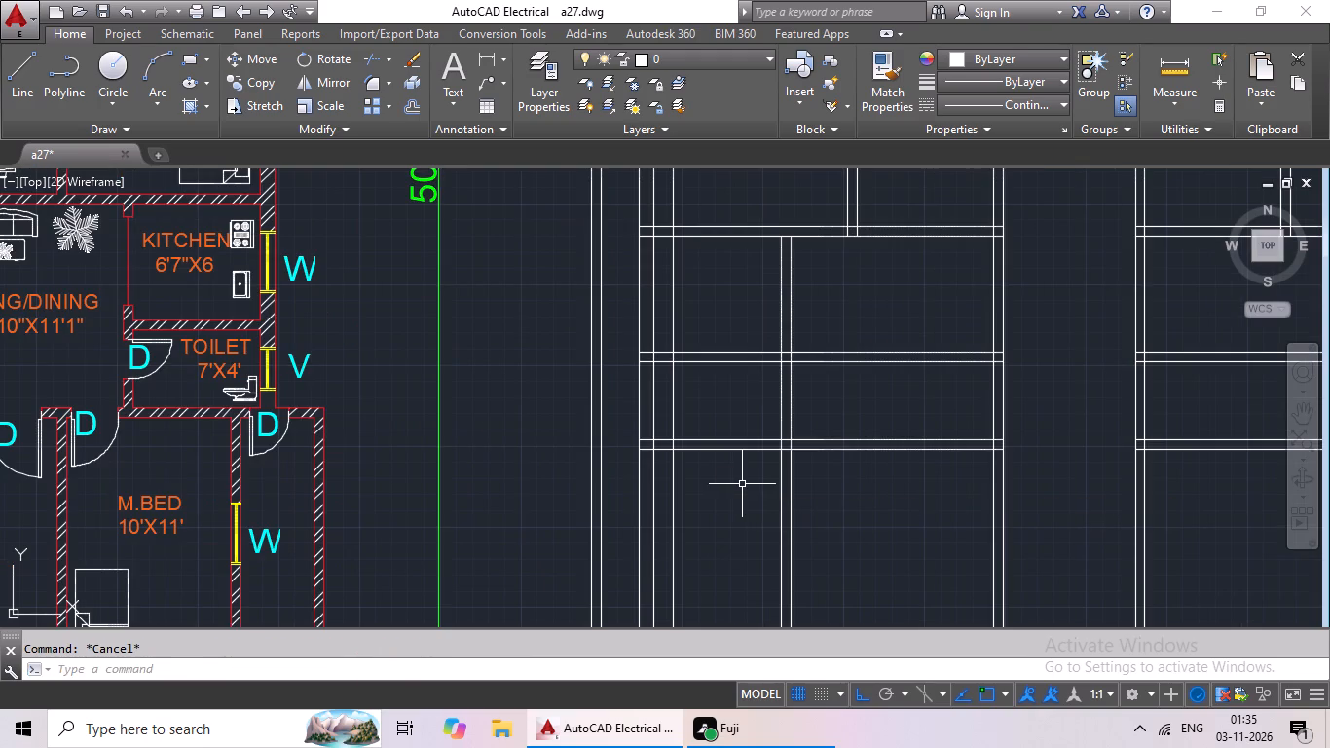
Trim the new 1' offset lines north of the toilets' south walls on the west and east sides.
{"action": "key", "text": "t"}
{"action": "type", "text": "r"}
{"action": "key", "text": "space"}
{"action": "key", "text": "space"}
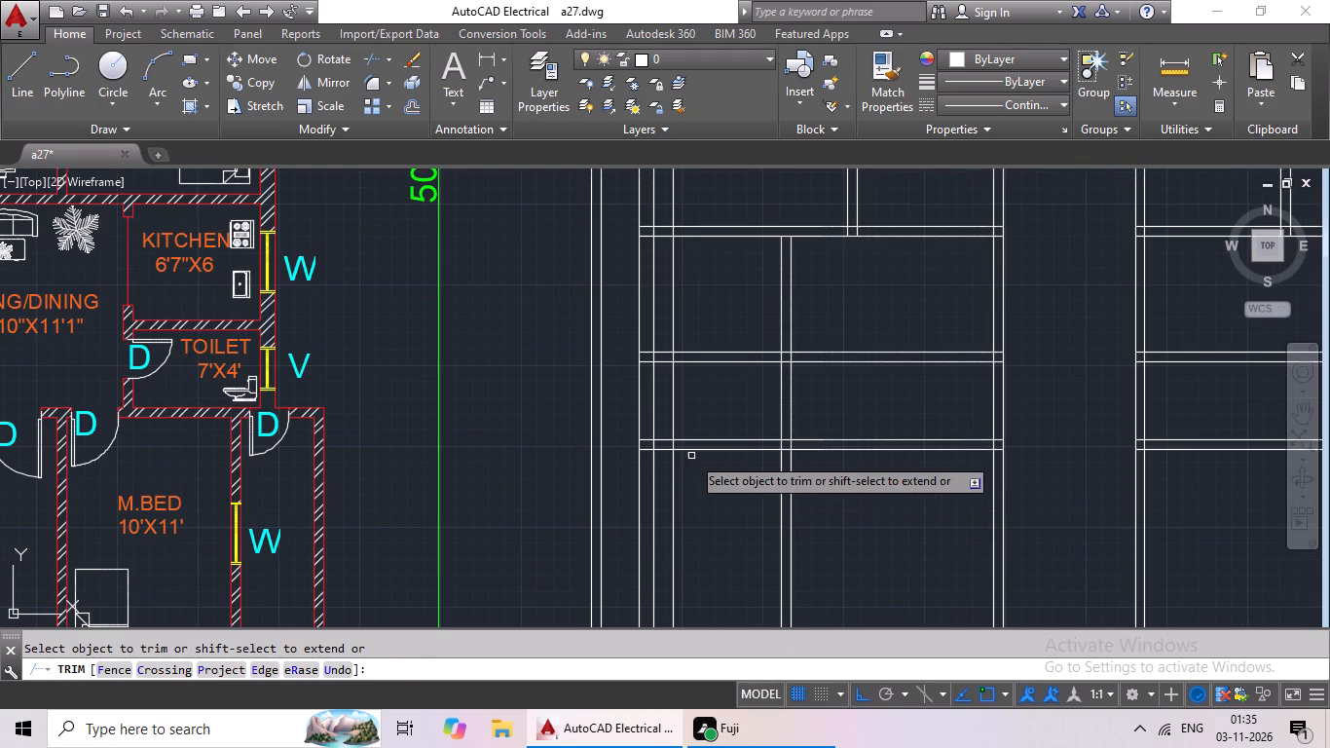
{"action": "scroll", "coordinate": [680, 443], "scroll_direction": "up", "scroll_amount": 4}
{"action": "left_click_drag", "start_coordinate": [720, 388], "coordinate": [635, 416]}
{"action": "left_click", "coordinate": [643, 420]}
{"action": "scroll", "coordinate": [766, 417], "scroll_direction": "down", "scroll_amount": 3}
{"action": "middle_click_drag", "start_coordinate": [773, 447], "coordinate": [509, 451]}
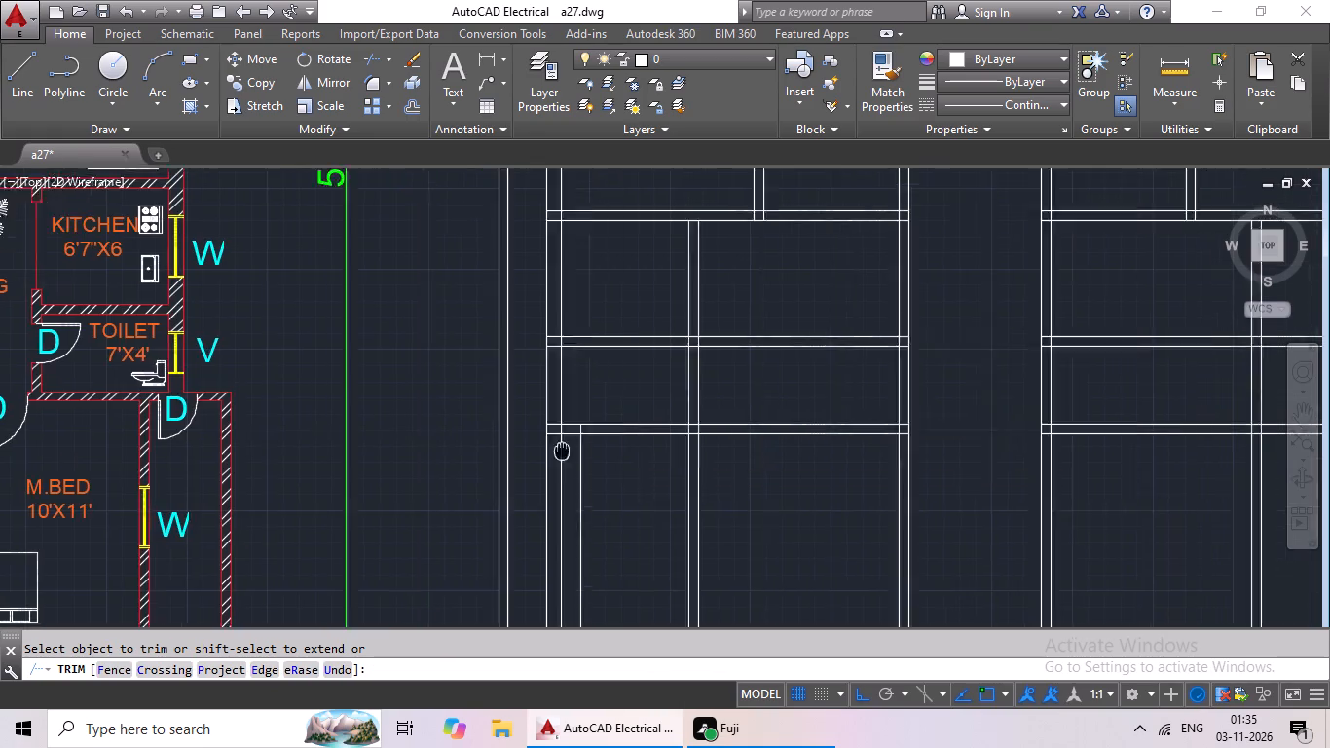
{"action": "middle_click_drag", "start_coordinate": [509, 451], "coordinate": [505, 451]}
{"action": "scroll", "coordinate": [839, 467], "scroll_direction": "down", "scroll_amount": 1}
{"action": "middle_click_drag", "start_coordinate": [911, 470], "coordinate": [758, 498]}
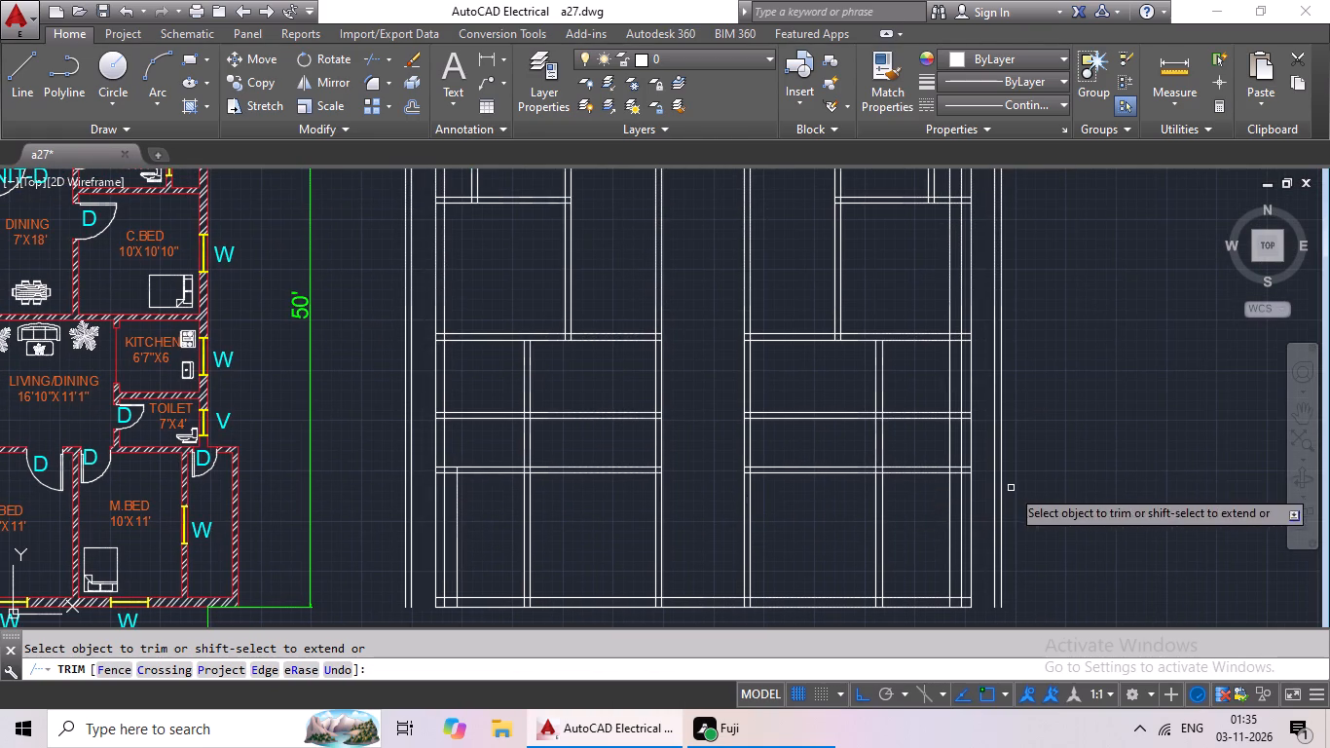
{"action": "scroll", "coordinate": [947, 474], "scroll_direction": "up", "scroll_amount": 5}
{"action": "left_click_drag", "start_coordinate": [1010, 306], "coordinate": [1003, 325]}
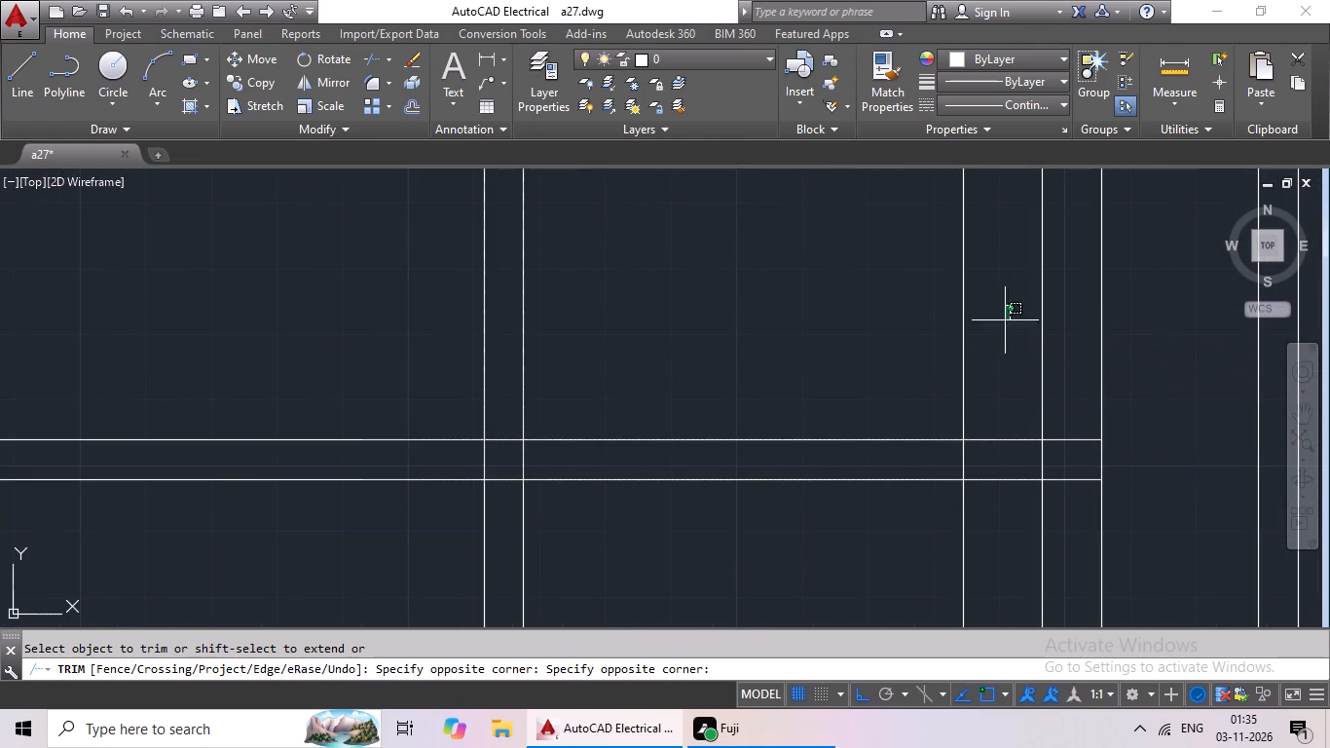
{"action": "left_click_drag", "start_coordinate": [1003, 325], "coordinate": [893, 419]}
{"action": "scroll", "coordinate": [906, 414], "scroll_direction": "down", "scroll_amount": 3}
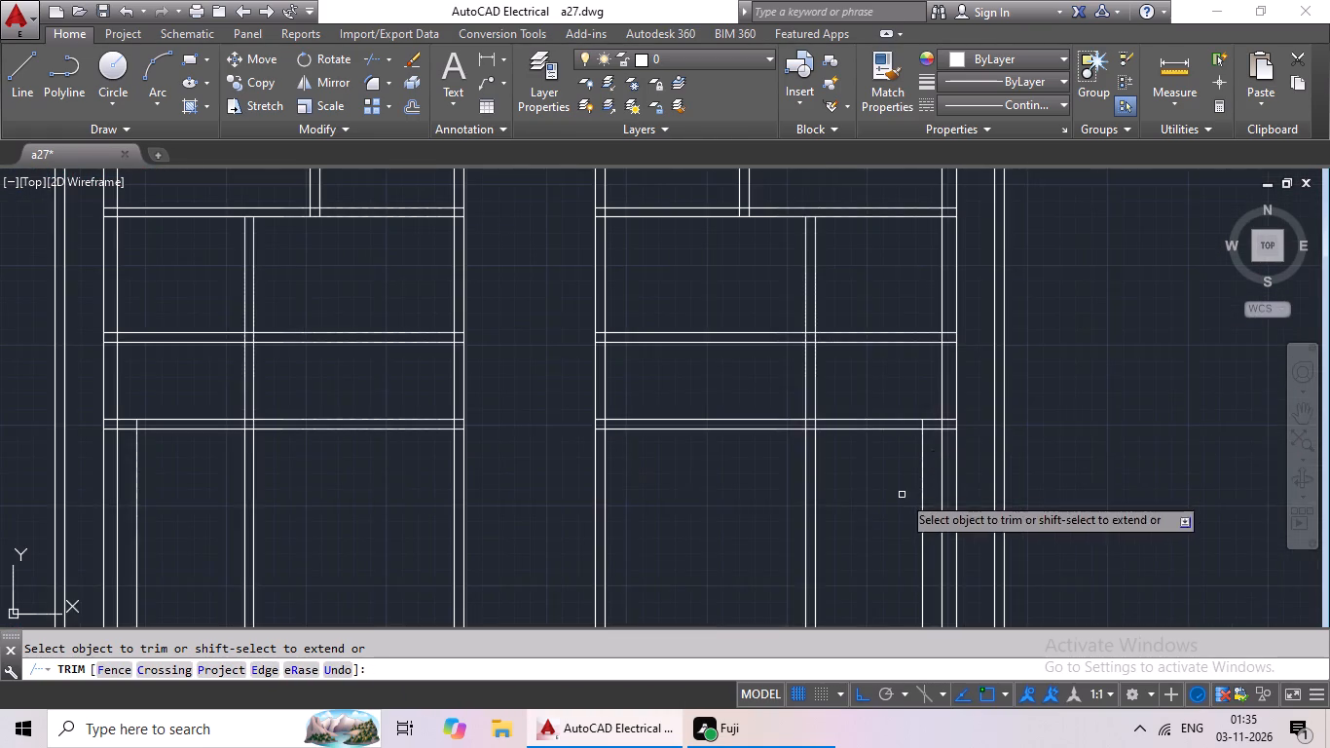
Trim the west kitchen and toilet partition lines through the room south of the toilet and erase the leftover pieces.
{"action": "scroll", "coordinate": [892, 507], "scroll_direction": "down", "scroll_amount": 3}
{"action": "middle_click_drag", "start_coordinate": [892, 505], "coordinate": [907, 458]}
{"action": "scroll", "coordinate": [683, 453], "scroll_direction": "up", "scroll_amount": 2}
{"action": "middle_click_drag", "start_coordinate": [683, 452], "coordinate": [795, 433]}
{"action": "scroll", "coordinate": [793, 437], "scroll_direction": "down", "scroll_amount": 2}
{"action": "middle_click_drag", "start_coordinate": [794, 432], "coordinate": [872, 391]}
{"action": "middle_click_drag", "start_coordinate": [858, 402], "coordinate": [812, 422]}
{"action": "scroll", "coordinate": [823, 415], "scroll_direction": "up", "scroll_amount": 2}
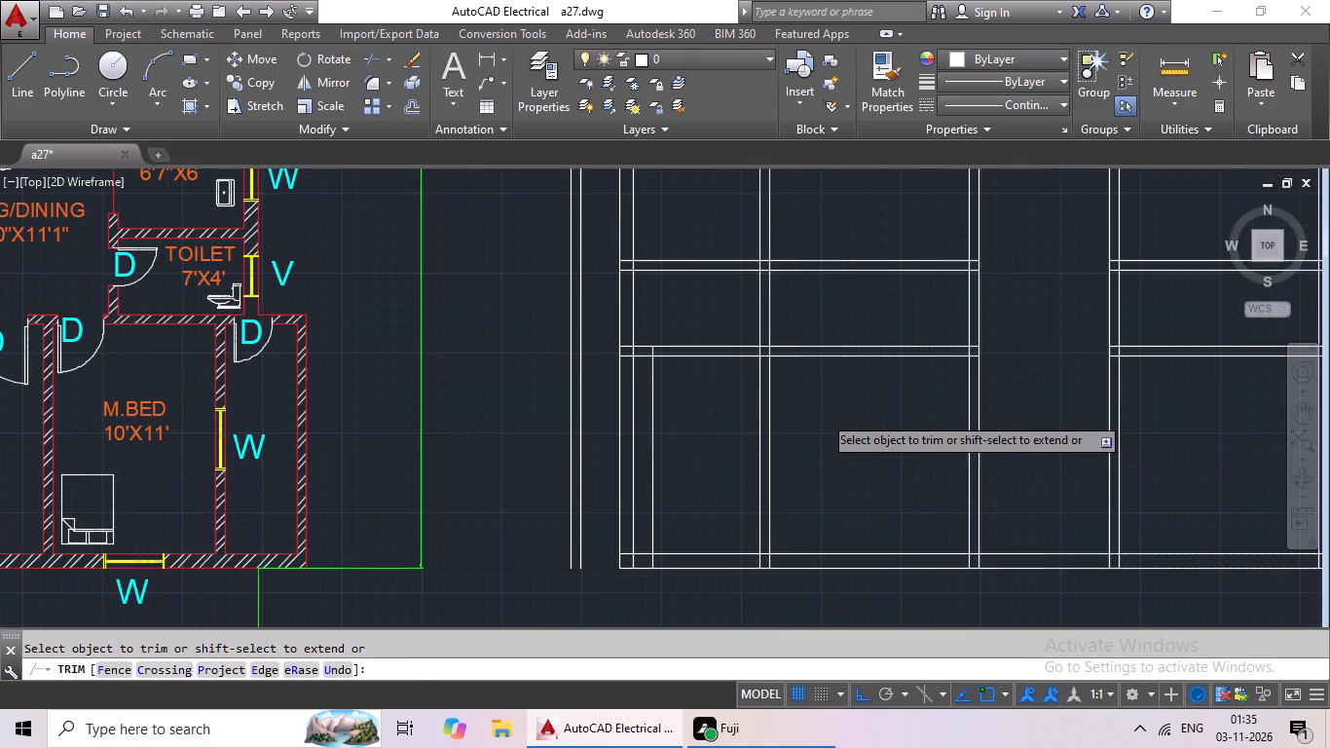
{"action": "left_click_drag", "start_coordinate": [829, 405], "coordinate": [719, 486]}
{"action": "left_click_drag", "start_coordinate": [807, 363], "coordinate": [711, 409]}
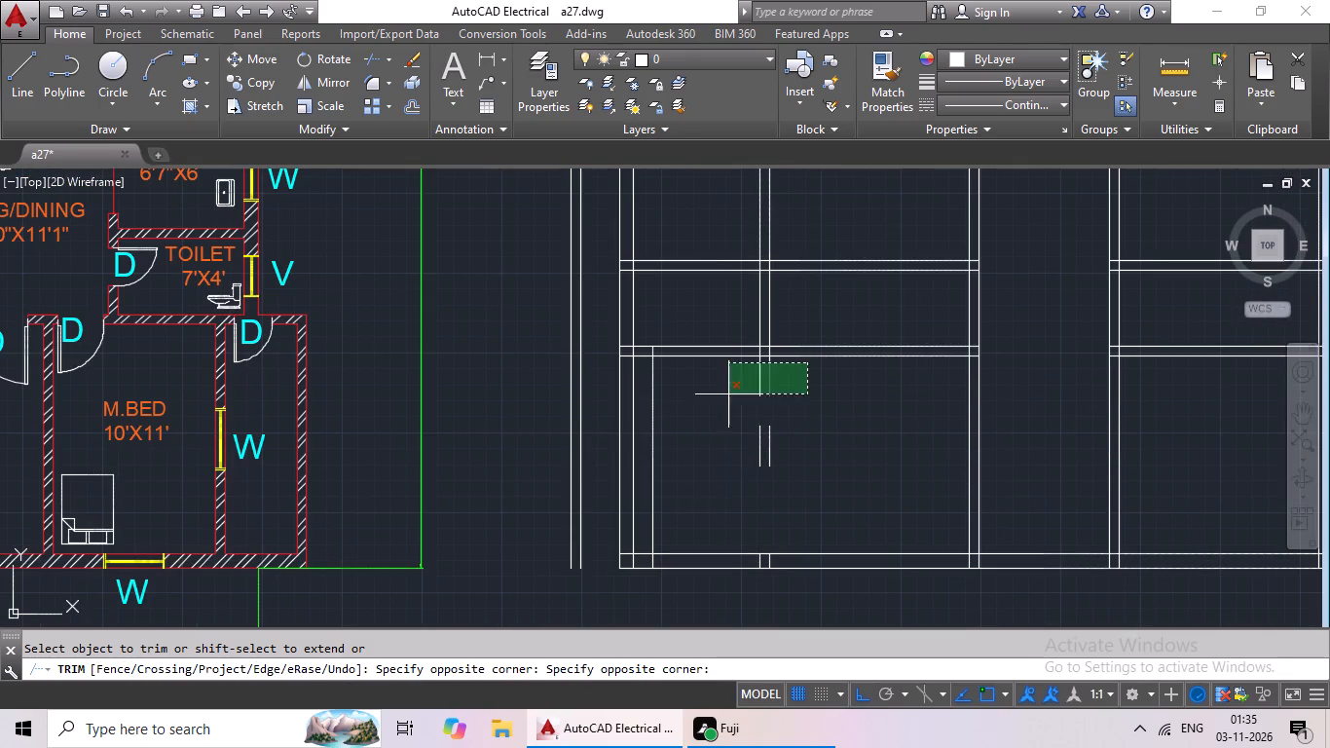
{"action": "left_click_drag", "start_coordinate": [711, 409], "coordinate": [748, 535]}
{"action": "left_click_drag", "start_coordinate": [799, 399], "coordinate": [704, 492]}
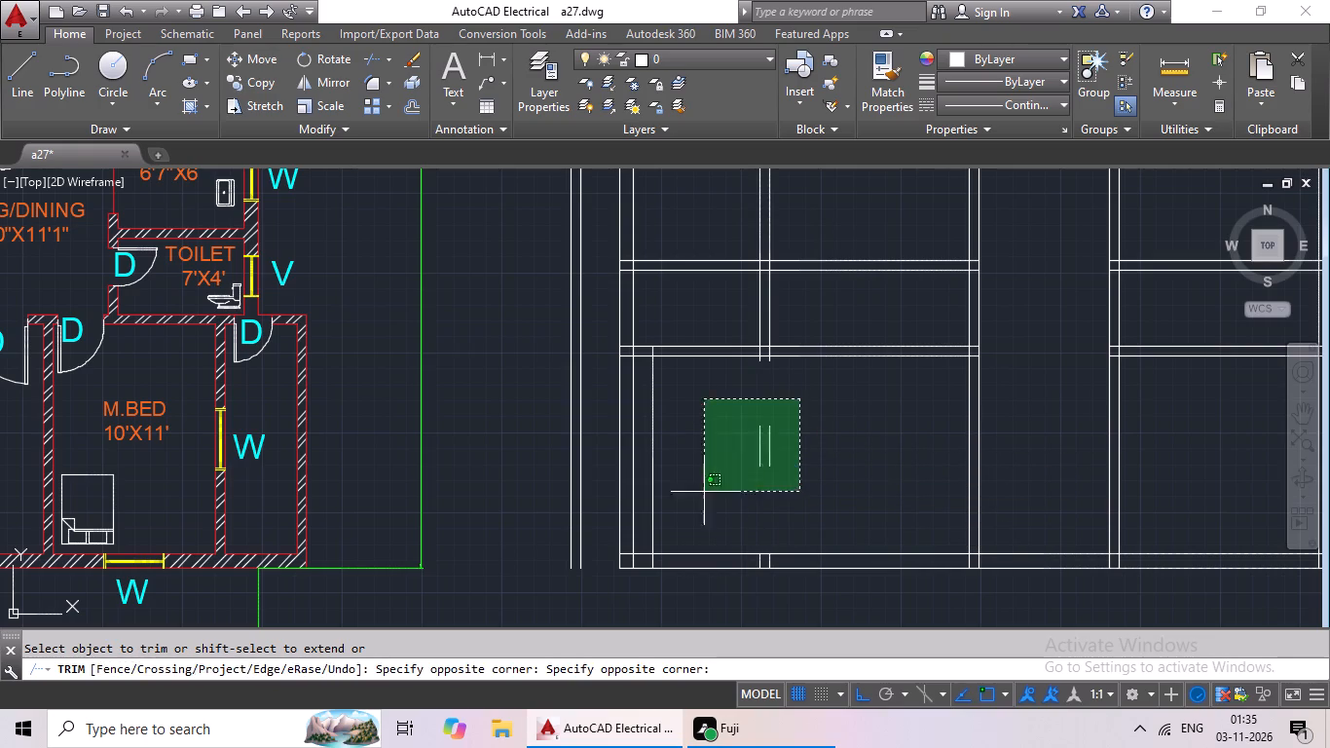
{"action": "left_click_drag", "start_coordinate": [704, 492], "coordinate": [818, 514]}
{"action": "key", "text": "Escape"}
{"action": "left_click_drag", "start_coordinate": [847, 408], "coordinate": [797, 505]}
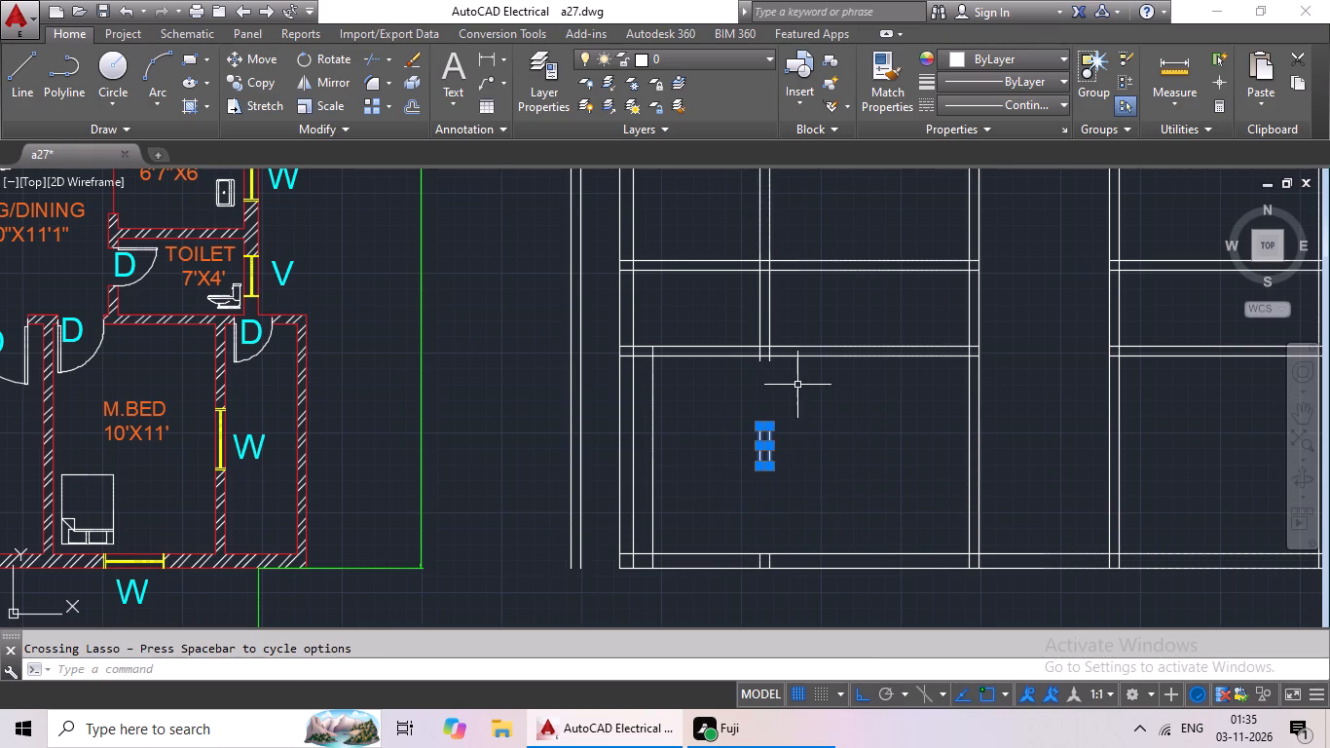
{"action": "key", "text": "Delete"}
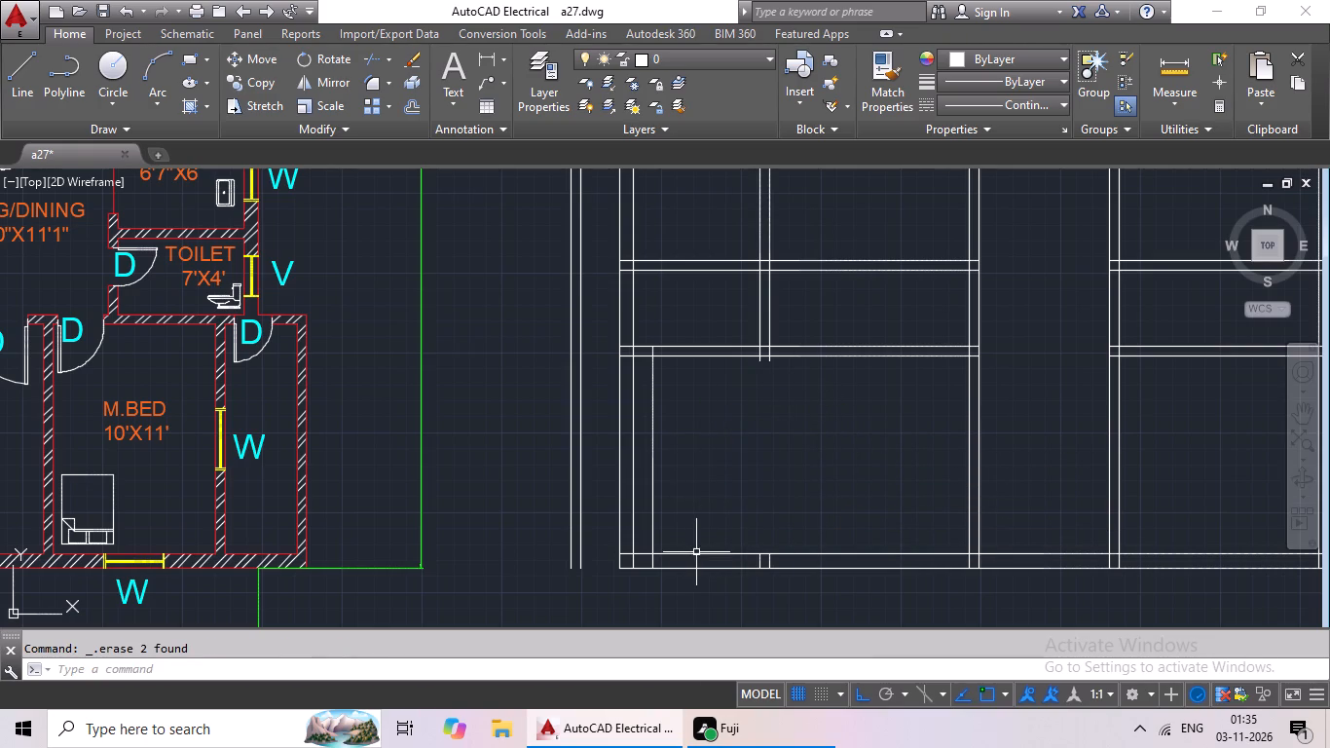
Trim the west partition's remaining stubs back to the toilet's south wall.
{"action": "key", "text": "t"}
{"action": "type", "text": "r"}
{"action": "key", "text": "space"}
{"action": "key", "text": "space"}
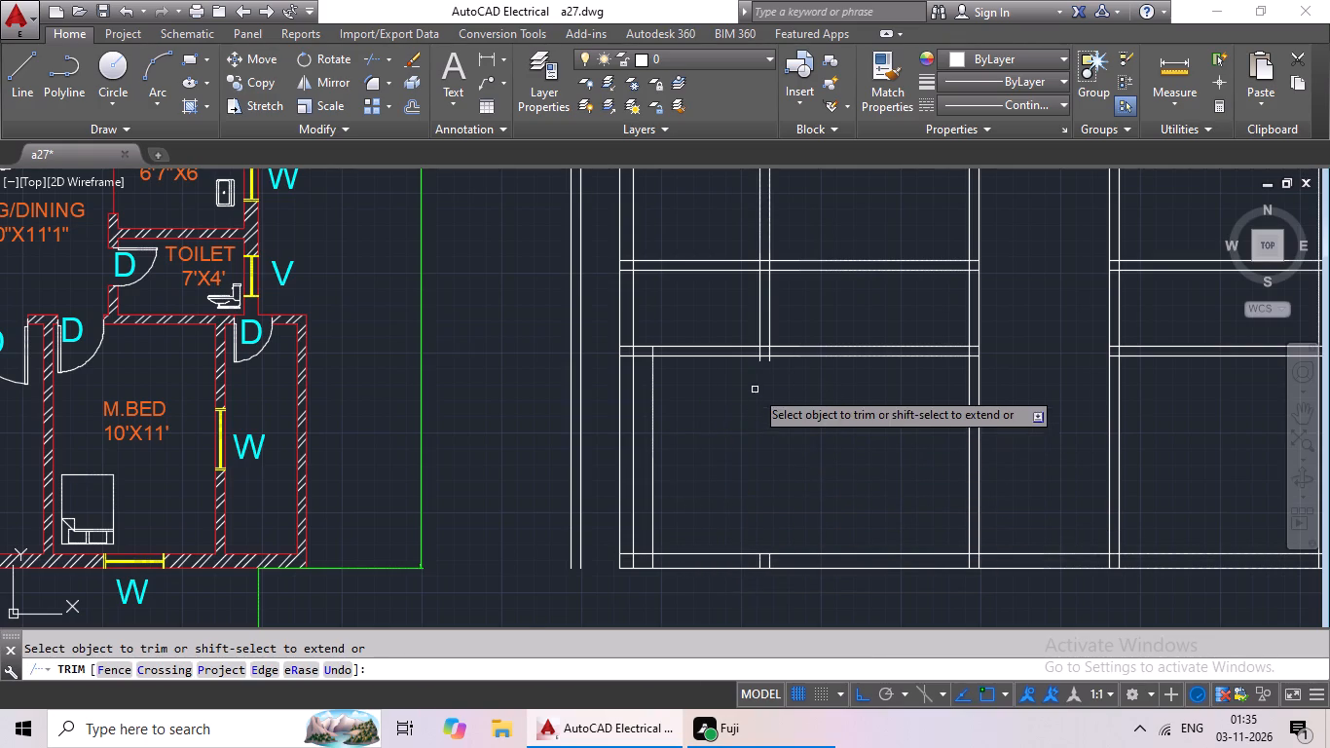
{"action": "scroll", "coordinate": [770, 357], "scroll_direction": "up", "scroll_amount": 4}
{"action": "left_click_drag", "start_coordinate": [851, 350], "coordinate": [640, 407]}
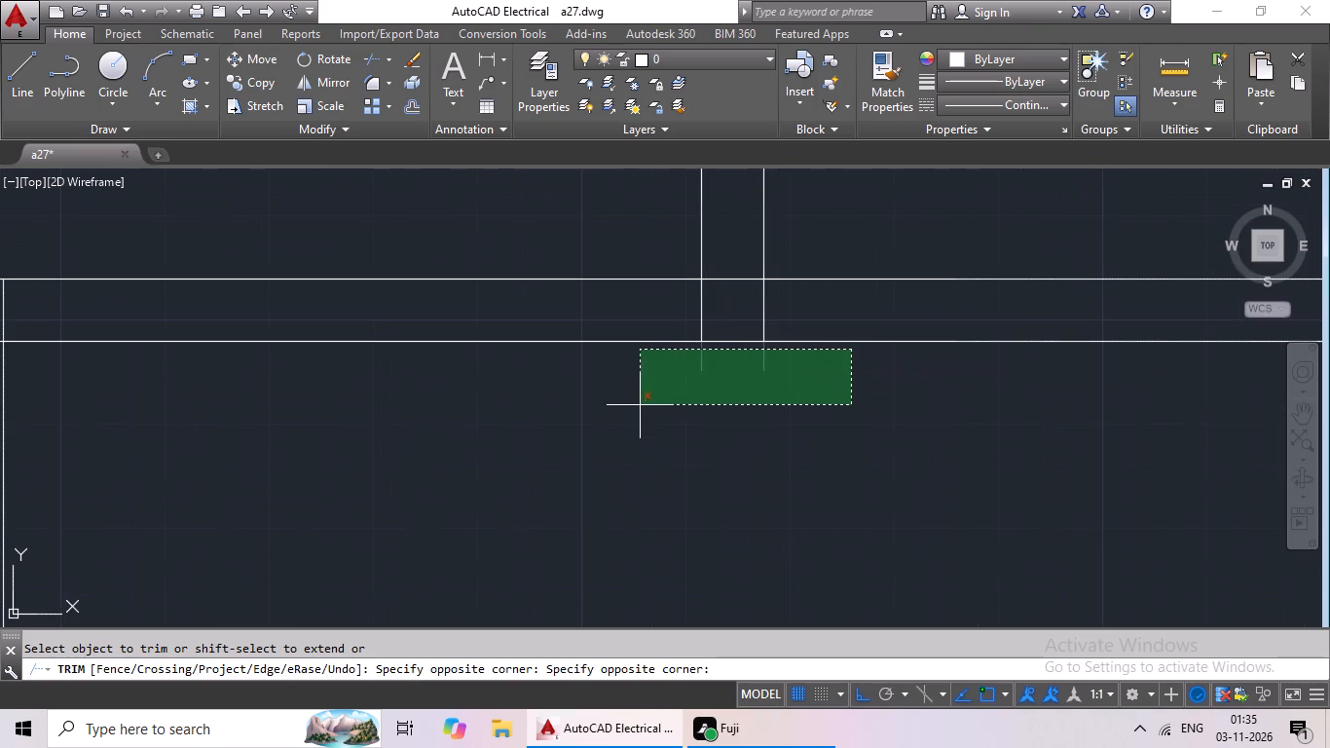
{"action": "left_click_drag", "start_coordinate": [640, 407], "coordinate": [640, 405]}
Trim the east kitchen and toilet partition lines south of the toilet's south wall.
{"action": "scroll", "coordinate": [808, 443], "scroll_direction": "down", "scroll_amount": 2}
{"action": "middle_click_drag", "start_coordinate": [861, 453], "coordinate": [611, 446]}
{"action": "scroll", "coordinate": [654, 441], "scroll_direction": "down", "scroll_amount": 3}
{"action": "middle_click_drag", "start_coordinate": [925, 507], "coordinate": [793, 495]}
{"action": "scroll", "coordinate": [793, 495], "scroll_direction": "up", "scroll_amount": 1}
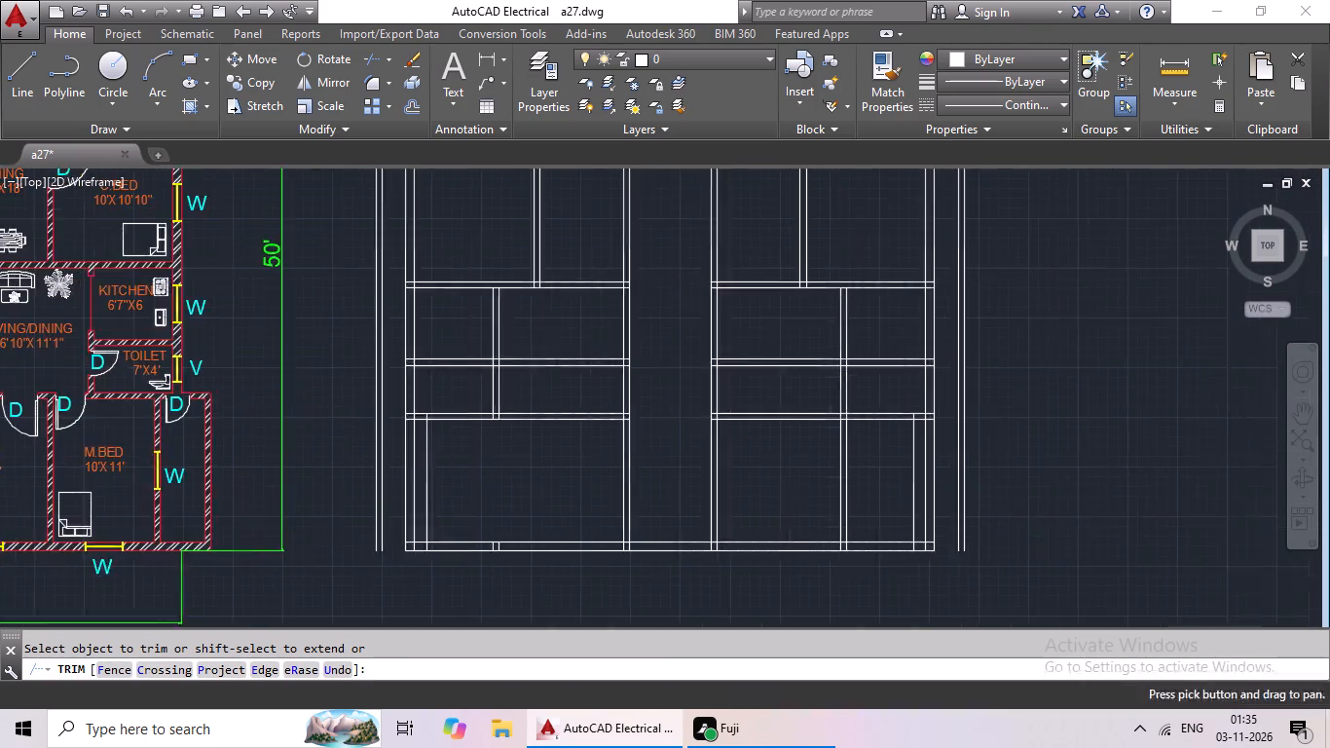
{"action": "scroll", "coordinate": [912, 384], "scroll_direction": "up", "scroll_amount": 3}
{"action": "left_click_drag", "start_coordinate": [905, 390], "coordinate": [599, 545]}
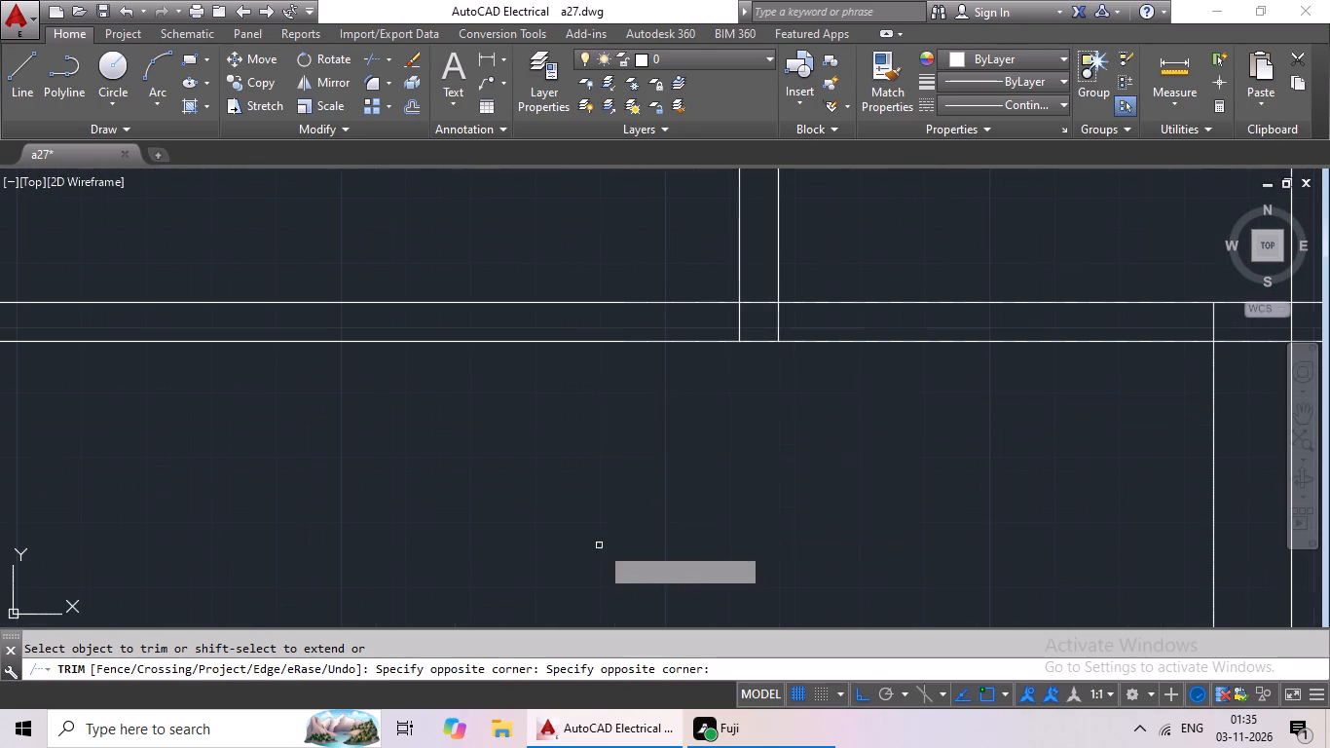
{"action": "scroll", "coordinate": [694, 508], "scroll_direction": "down", "scroll_amount": 3}
{"action": "middle_click_drag", "start_coordinate": [700, 507], "coordinate": [804, 464]}
{"action": "scroll", "coordinate": [819, 460], "scroll_direction": "down", "scroll_amount": 1}
{"action": "key", "text": "Escape"}
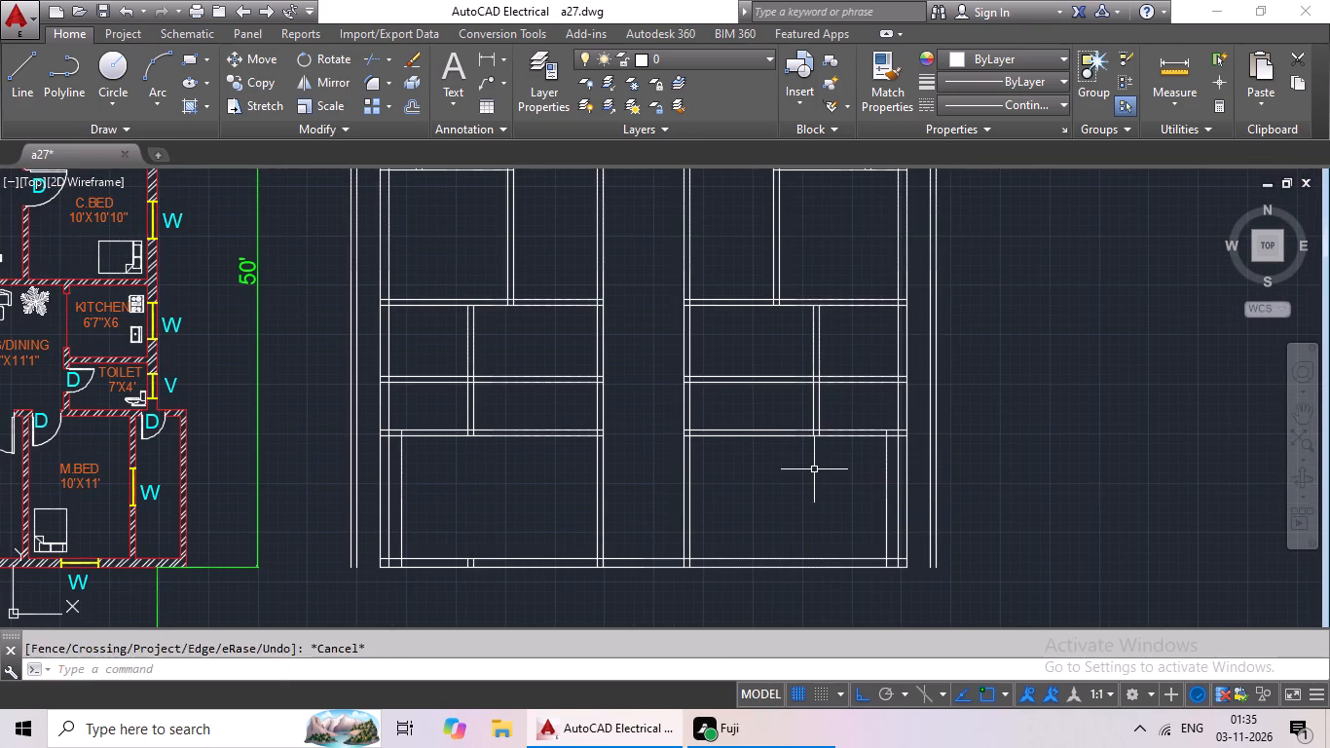
{"action": "key", "text": "Escape"}
{"action": "key", "text": "Escape"}
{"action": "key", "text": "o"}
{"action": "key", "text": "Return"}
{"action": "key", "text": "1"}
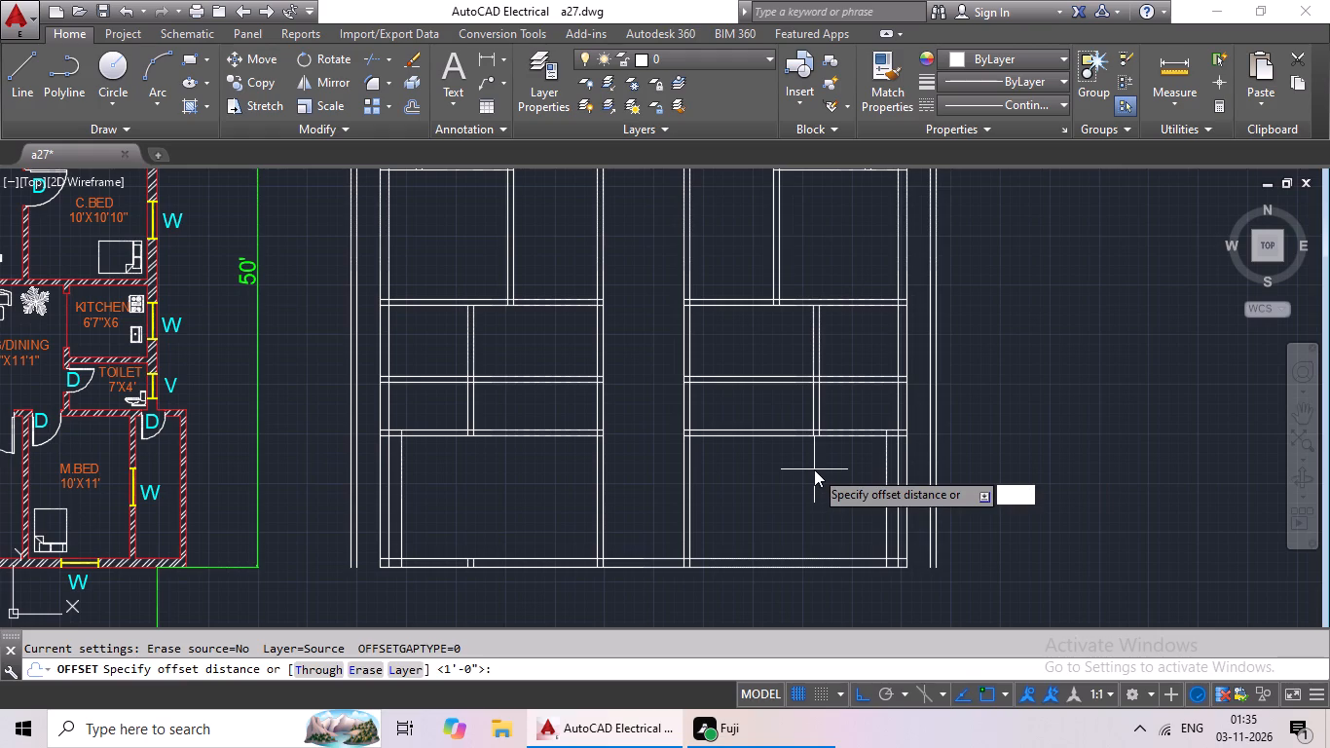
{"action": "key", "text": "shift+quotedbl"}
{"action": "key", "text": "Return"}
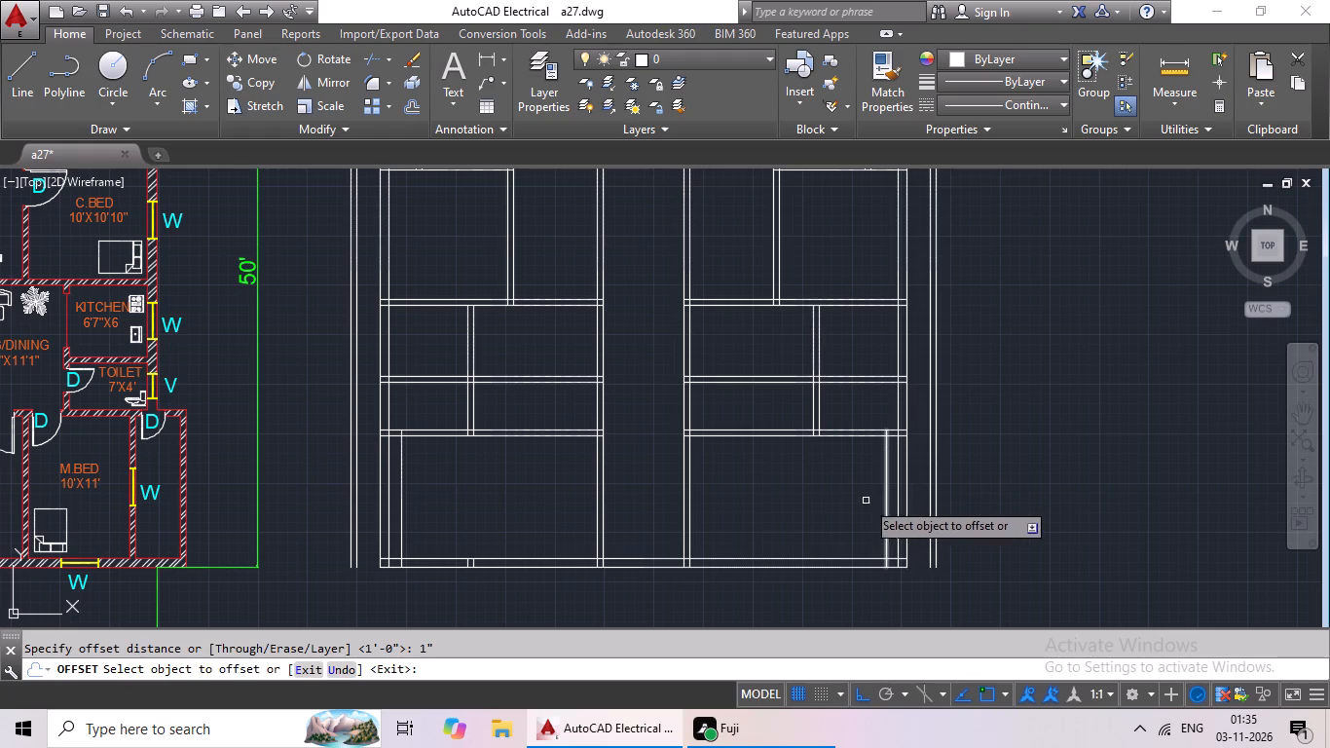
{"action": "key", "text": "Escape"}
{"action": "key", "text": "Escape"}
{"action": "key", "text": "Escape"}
Offset the trimmed vertical lines in the south-west and south-east rooms 6" inward as wall thickness.
{"action": "key", "text": "o"}
{"action": "key", "text": "Return"}
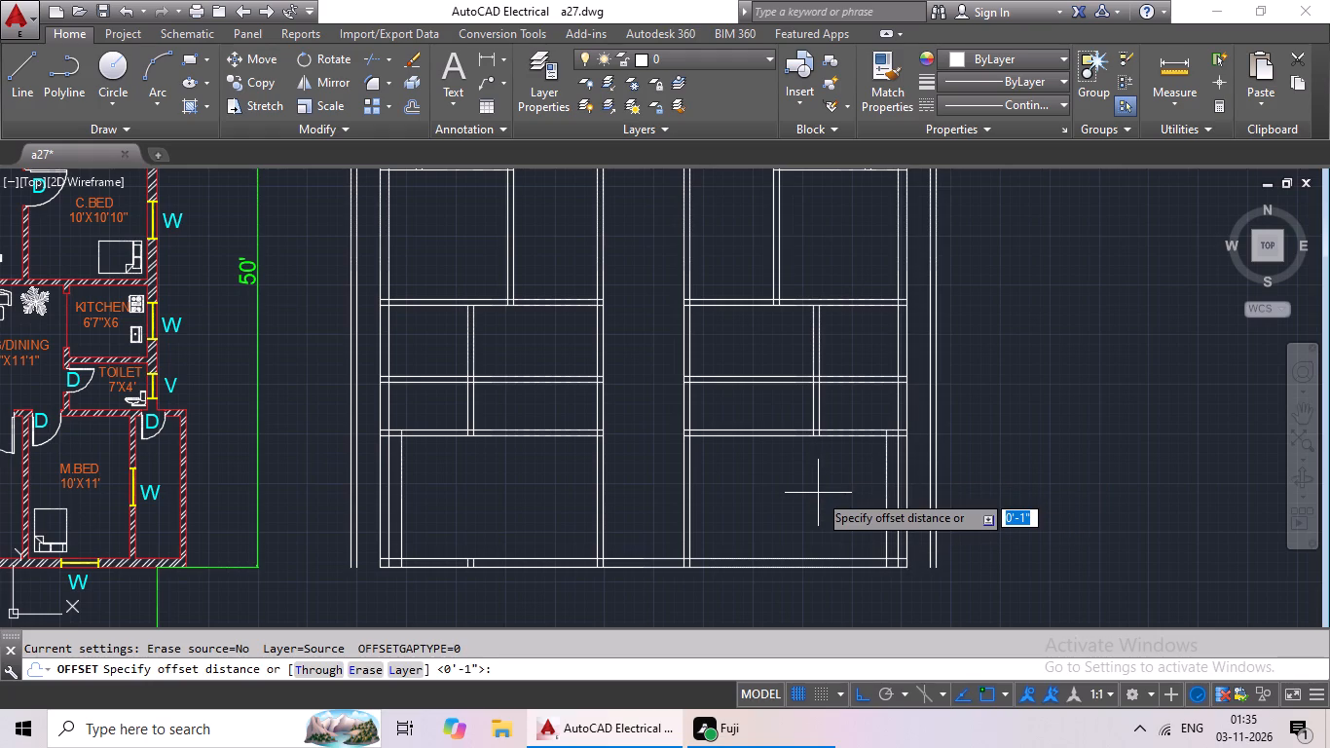
{"action": "key", "text": "6"}
{"action": "key", "text": "shift+quotedbl"}
{"action": "key", "text": "Return"}
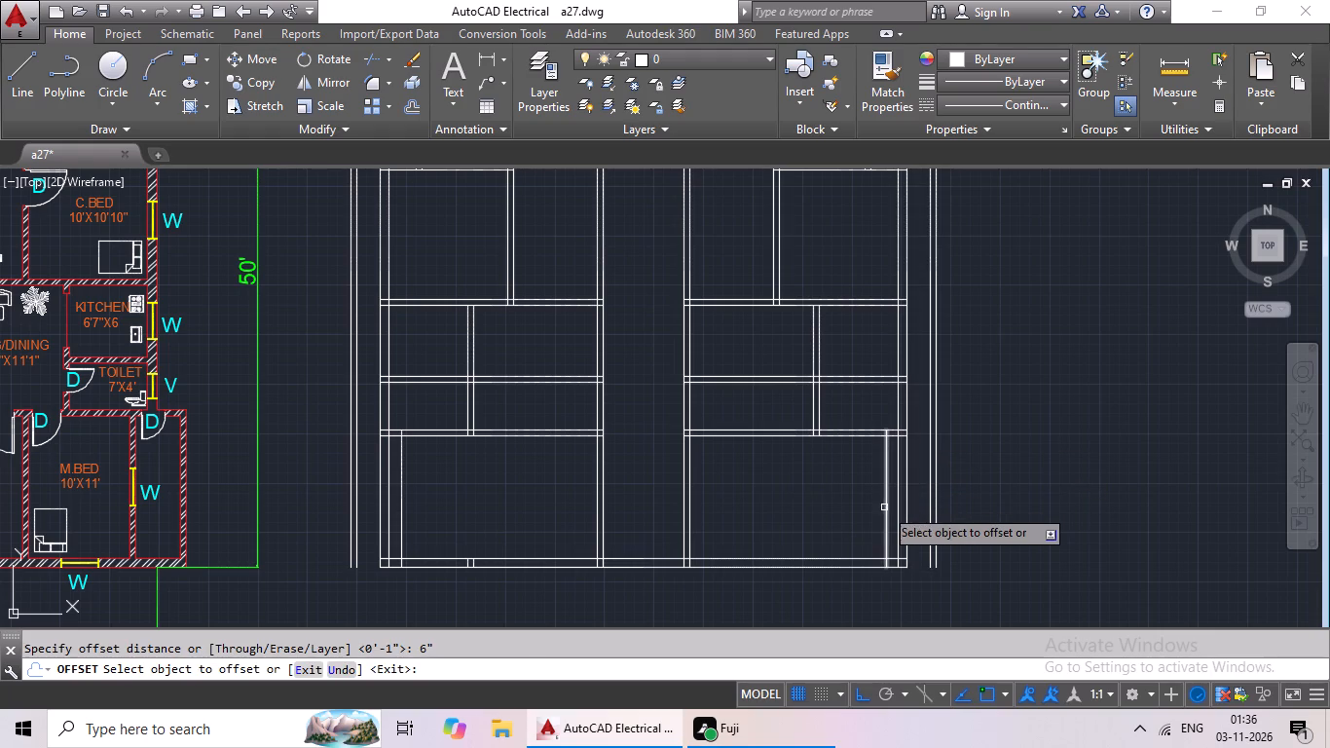
{"action": "left_click_drag", "start_coordinate": [887, 504], "coordinate": [878, 504]}
{"action": "left_click", "coordinate": [845, 509]}
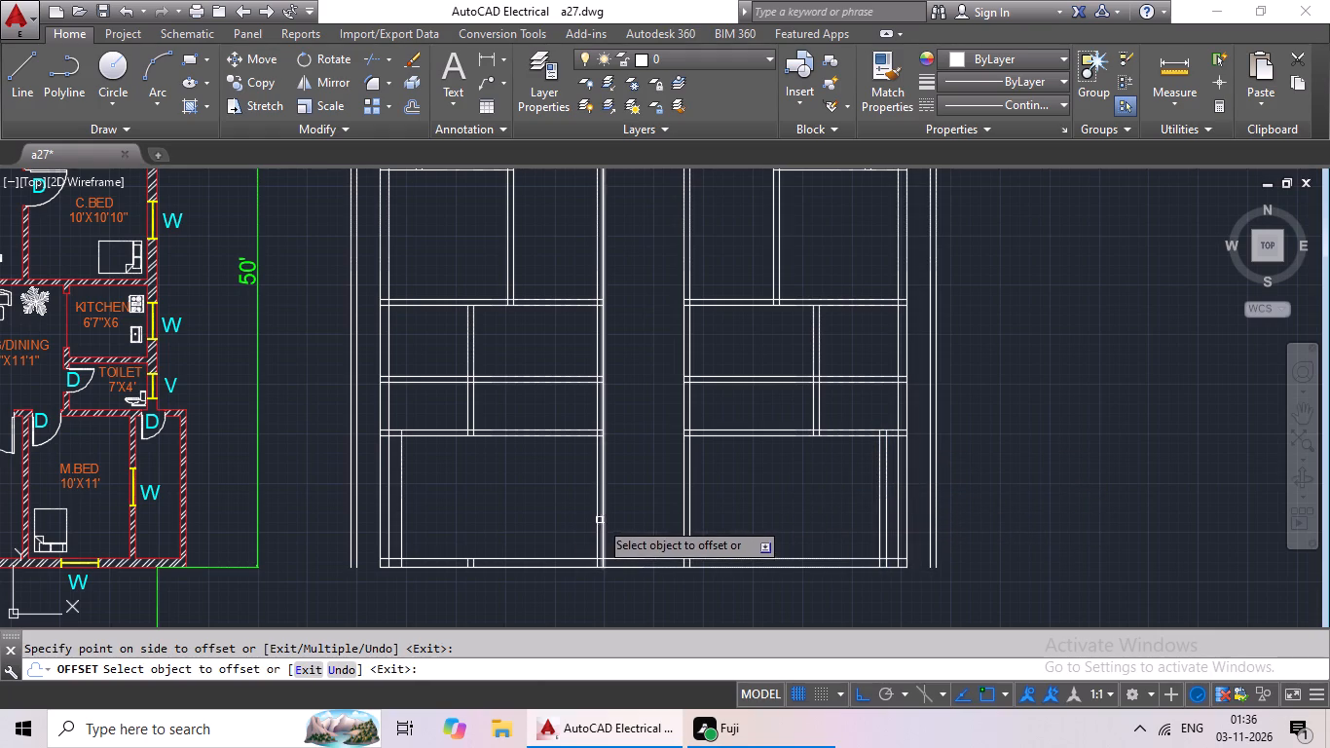
{"action": "left_click", "coordinate": [402, 502]}
{"action": "left_click", "coordinate": [463, 497]}
{"action": "middle_click_drag", "start_coordinate": [491, 495], "coordinate": [553, 481]}
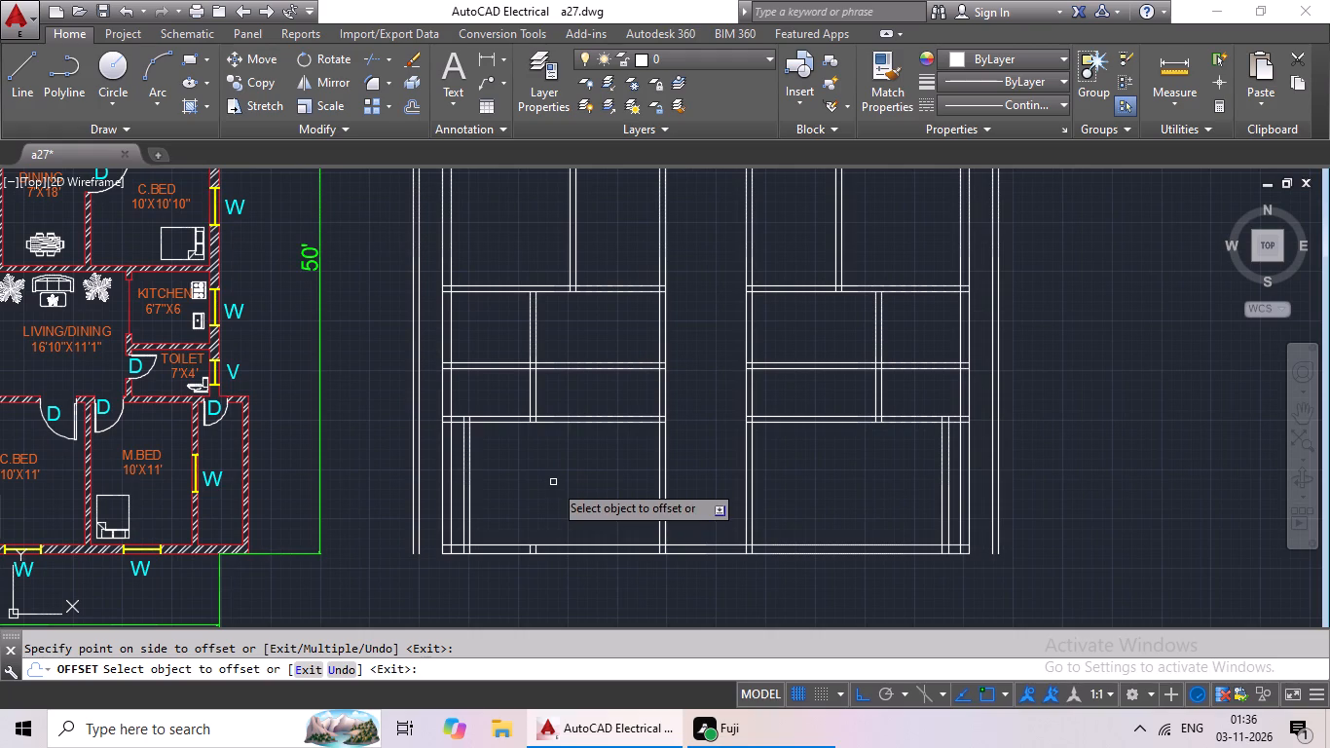
Erase the two leftover partition stubs within the south wall of the south-west room.
{"action": "key", "text": "Escape"}
{"action": "key", "text": "Escape"}
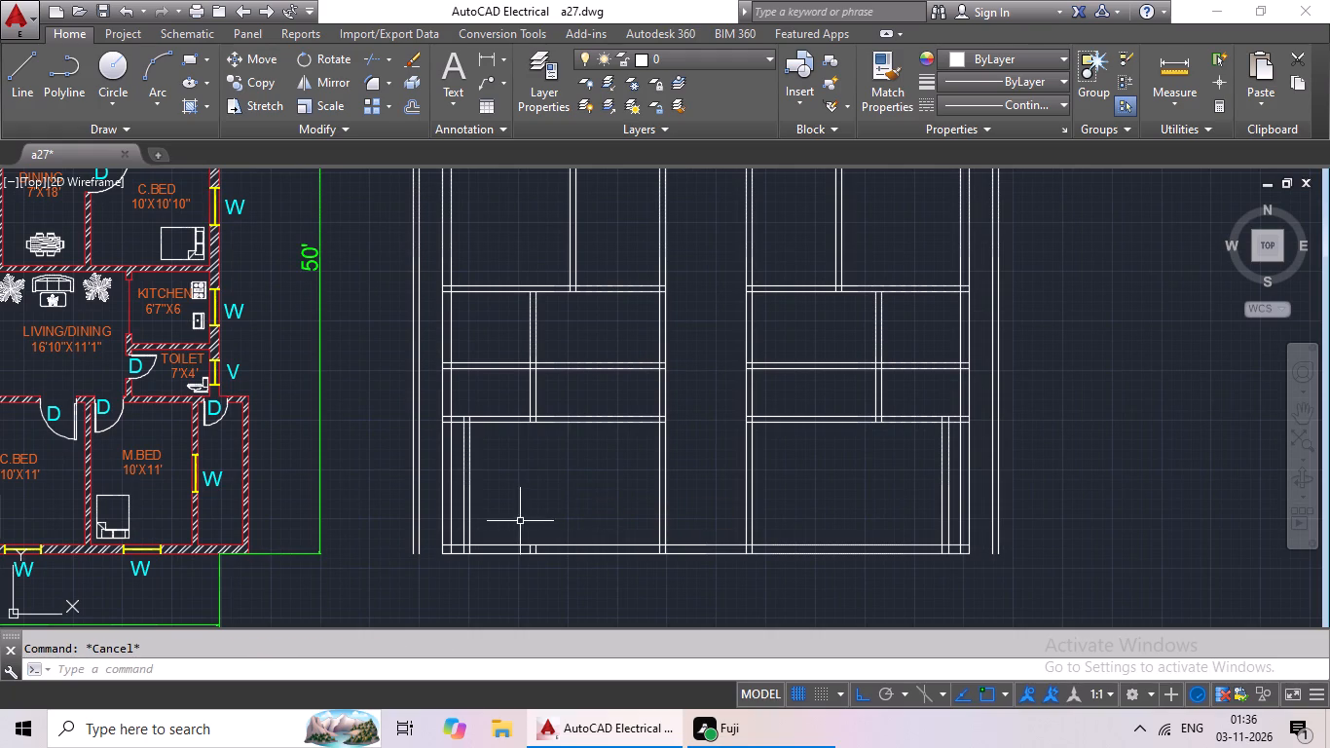
{"action": "scroll", "coordinate": [529, 548], "scroll_direction": "up", "scroll_amount": 7}
{"action": "left_click_drag", "start_coordinate": [592, 521], "coordinate": [308, 530]}
{"action": "left_click_drag", "start_coordinate": [308, 530], "coordinate": [256, 541]}
{"action": "left_click_drag", "start_coordinate": [278, 526], "coordinate": [364, 515]}
{"action": "left_click", "coordinate": [369, 514]}
{"action": "left_click_drag", "start_coordinate": [379, 474], "coordinate": [248, 504]}
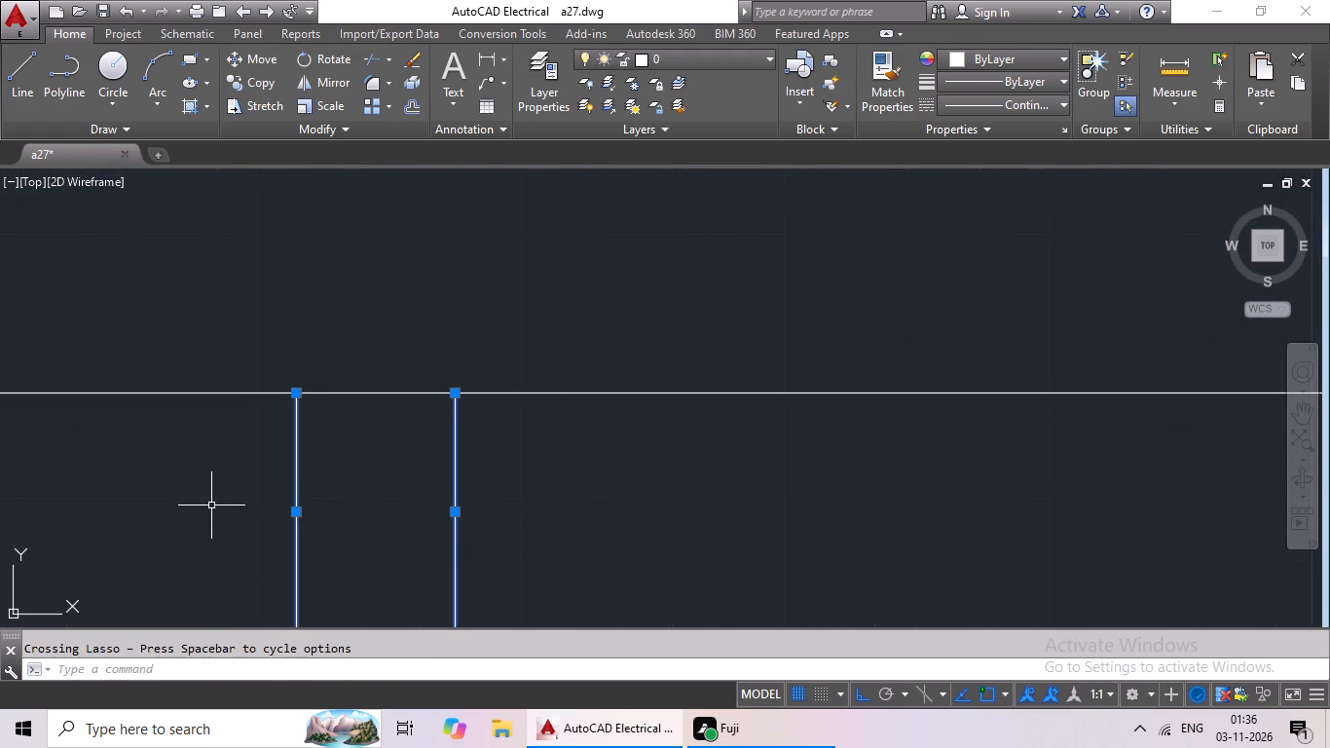
{"action": "key", "text": "Delete"}
{"action": "scroll", "coordinate": [314, 507], "scroll_direction": "down", "scroll_amount": 6}
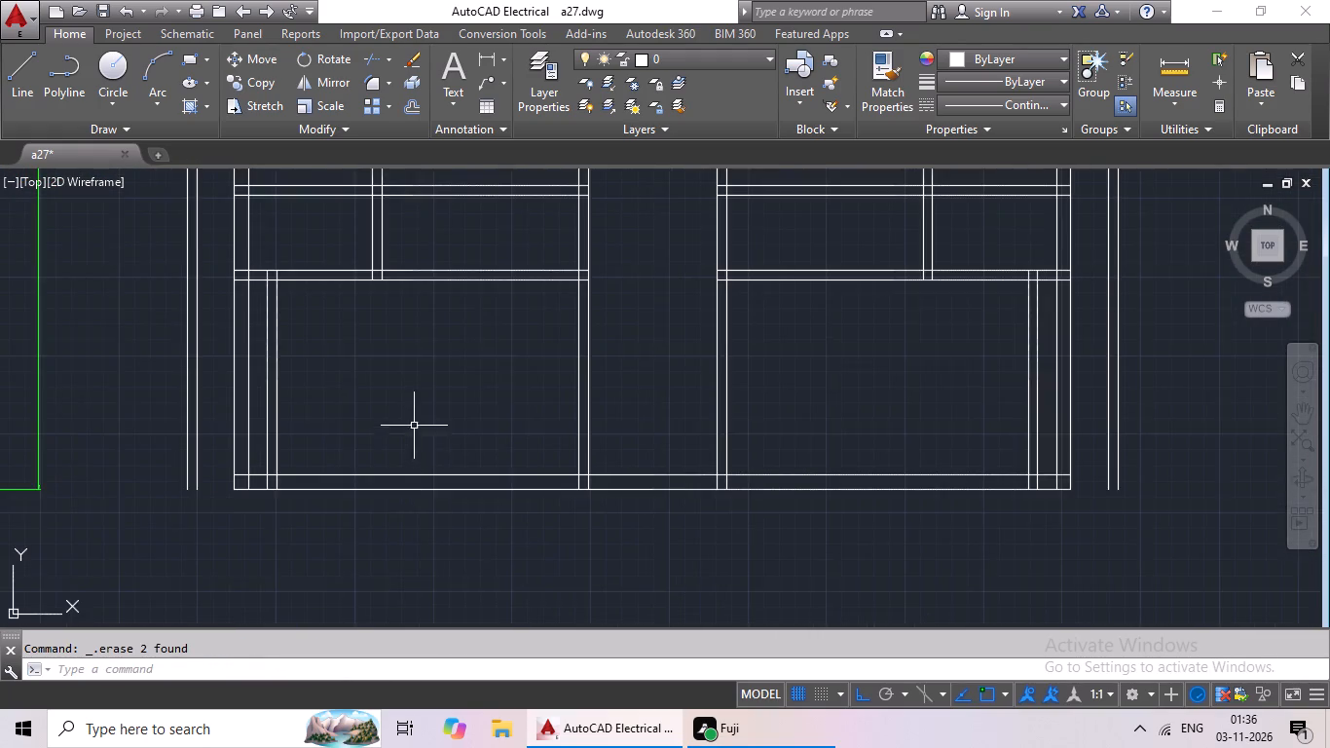
Extend both south wall lines westward to the outer line of the west side extension.
{"action": "middle_click_drag", "start_coordinate": [427, 428], "coordinate": [499, 442]}
{"action": "key", "text": "Escape"}
{"action": "key", "text": "Escape"}
{"action": "key", "text": "Escape"}
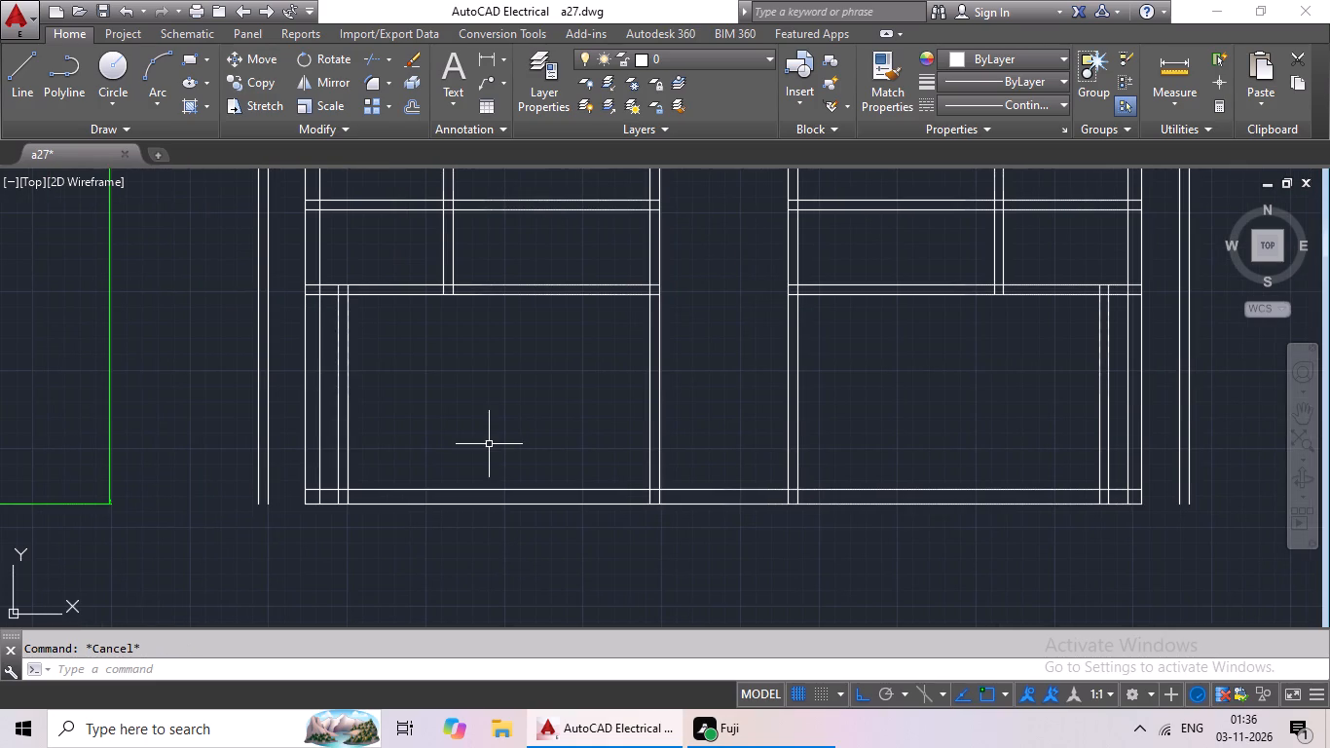
{"action": "type", "text": "ex"}
{"action": "key", "text": "space"}
{"action": "key", "text": "space"}
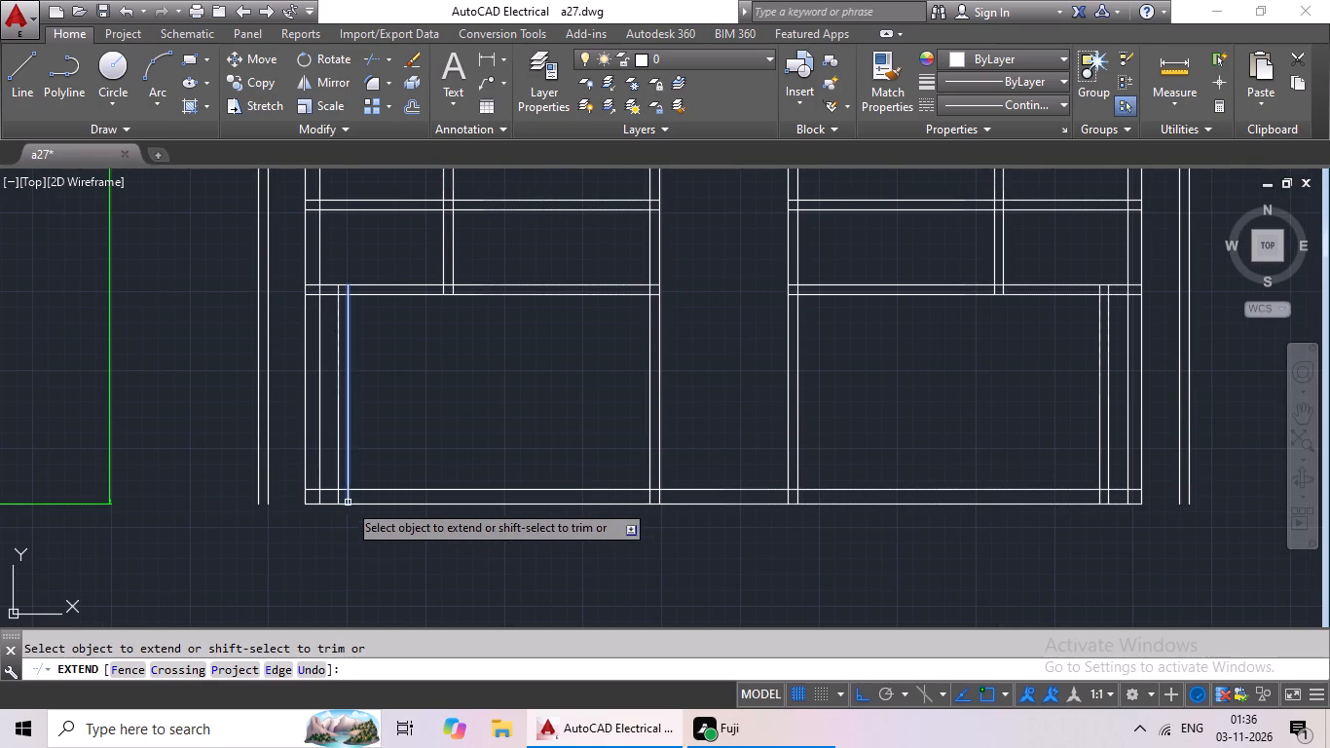
{"action": "left_click_drag", "start_coordinate": [328, 490], "coordinate": [305, 488]}
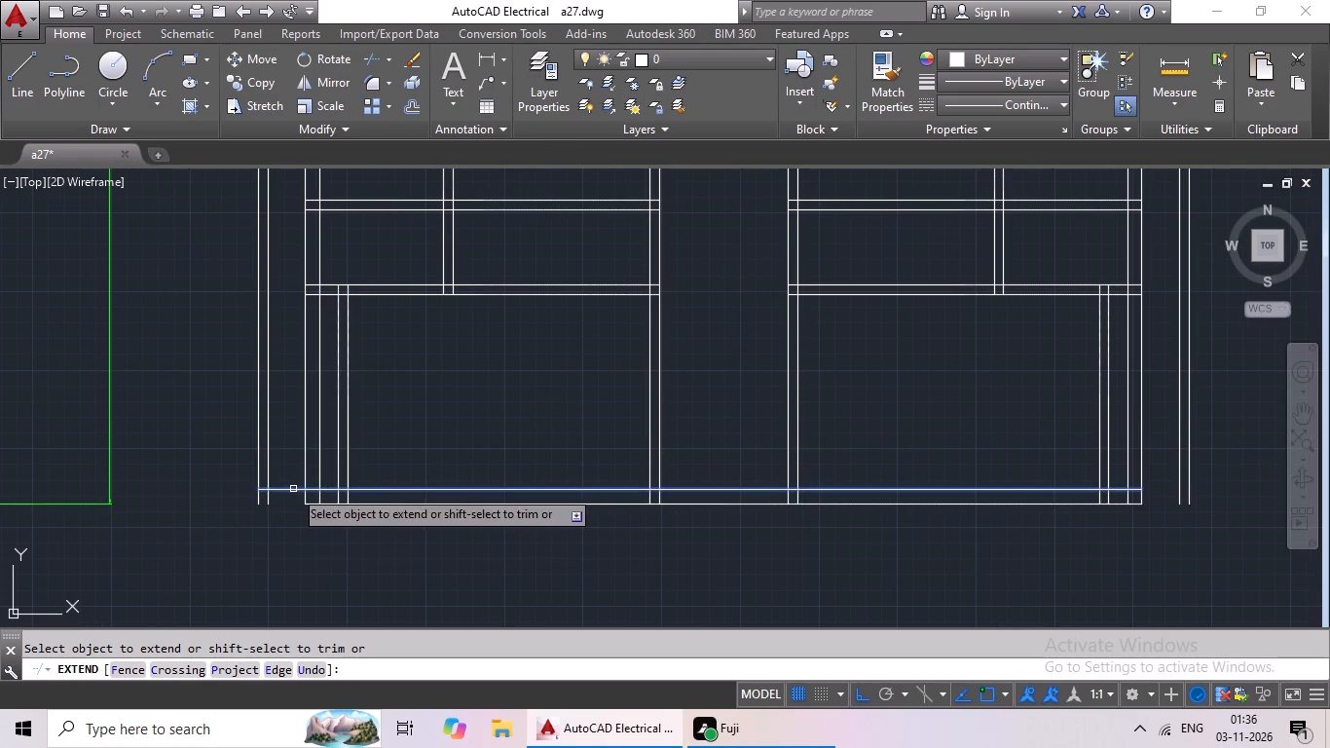
{"action": "left_click", "coordinate": [293, 489]}
{"action": "left_click_drag", "start_coordinate": [327, 502], "coordinate": [311, 503]}
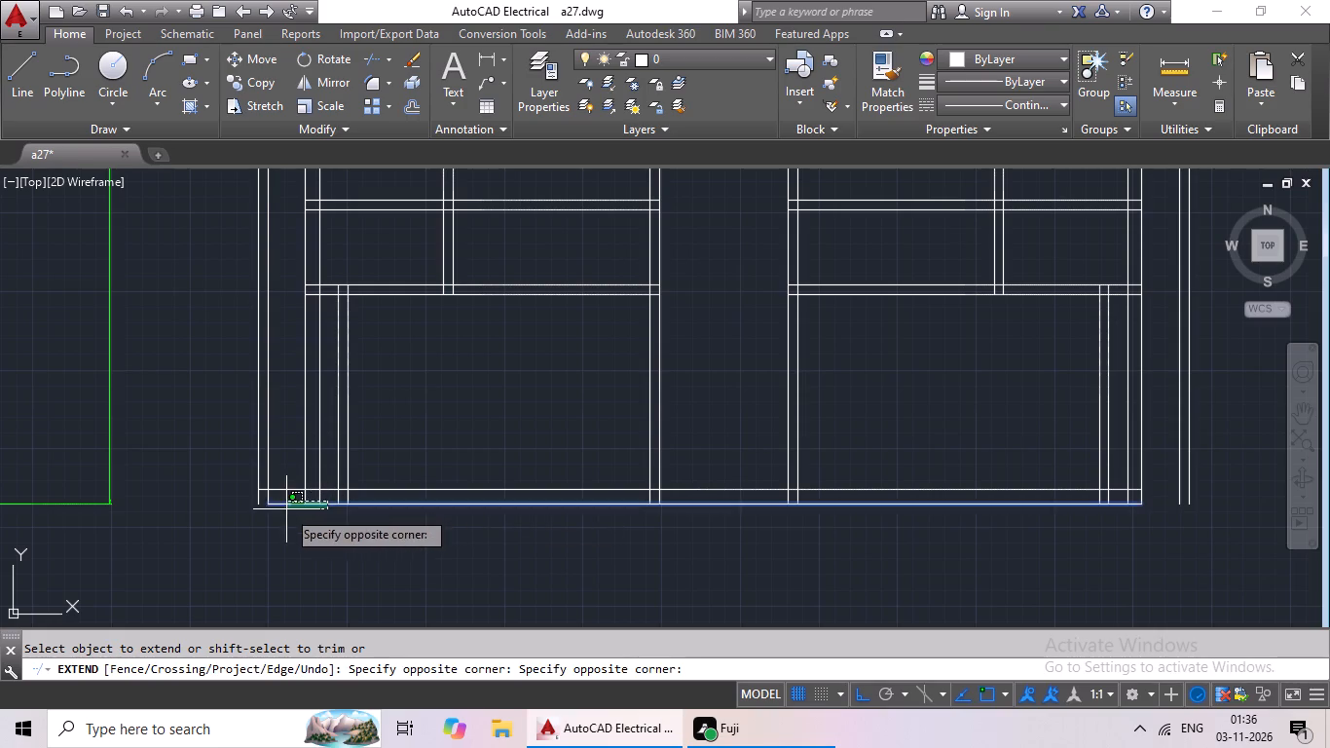
{"action": "left_click_drag", "start_coordinate": [276, 514], "coordinate": [265, 518]}
{"action": "left_click", "coordinate": [277, 505]}
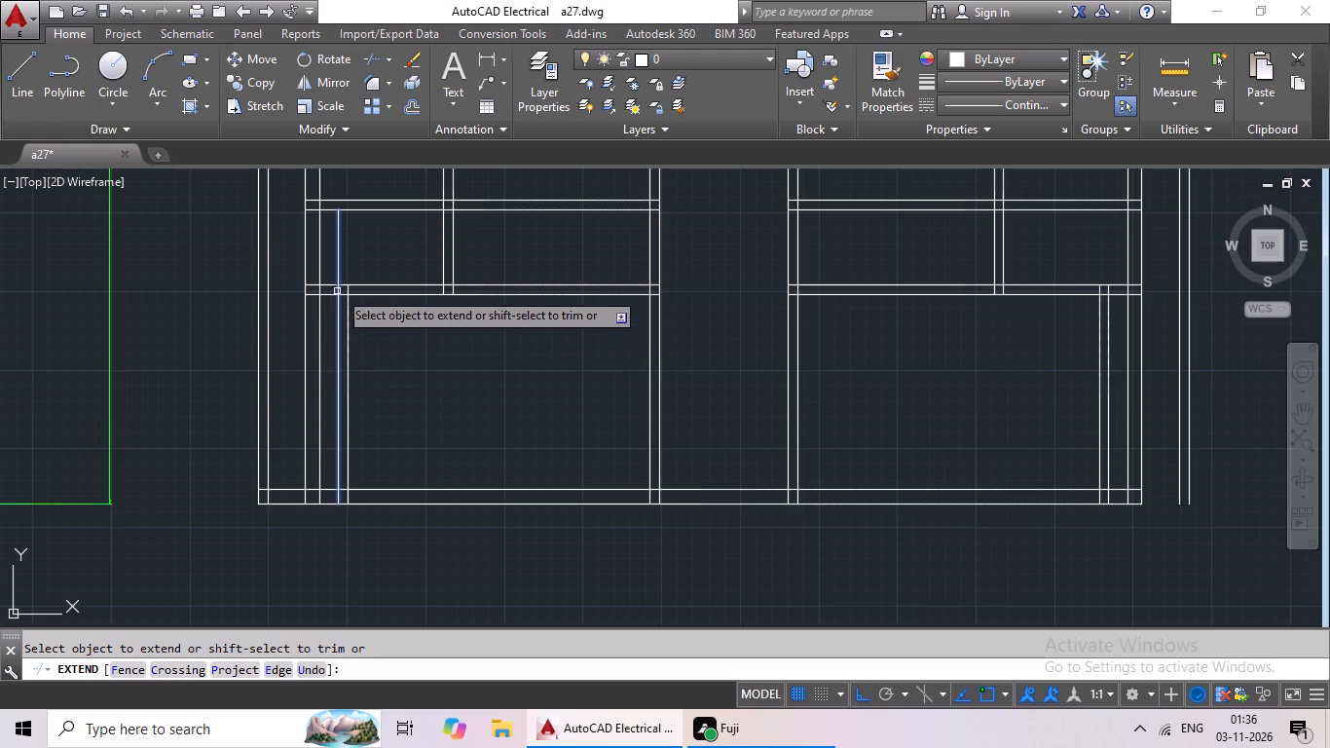
Extend both lines of the west toilet's south wall to the outer line of the west side extension.
{"action": "left_click", "coordinate": [328, 288]}
{"action": "left_click", "coordinate": [309, 288]}
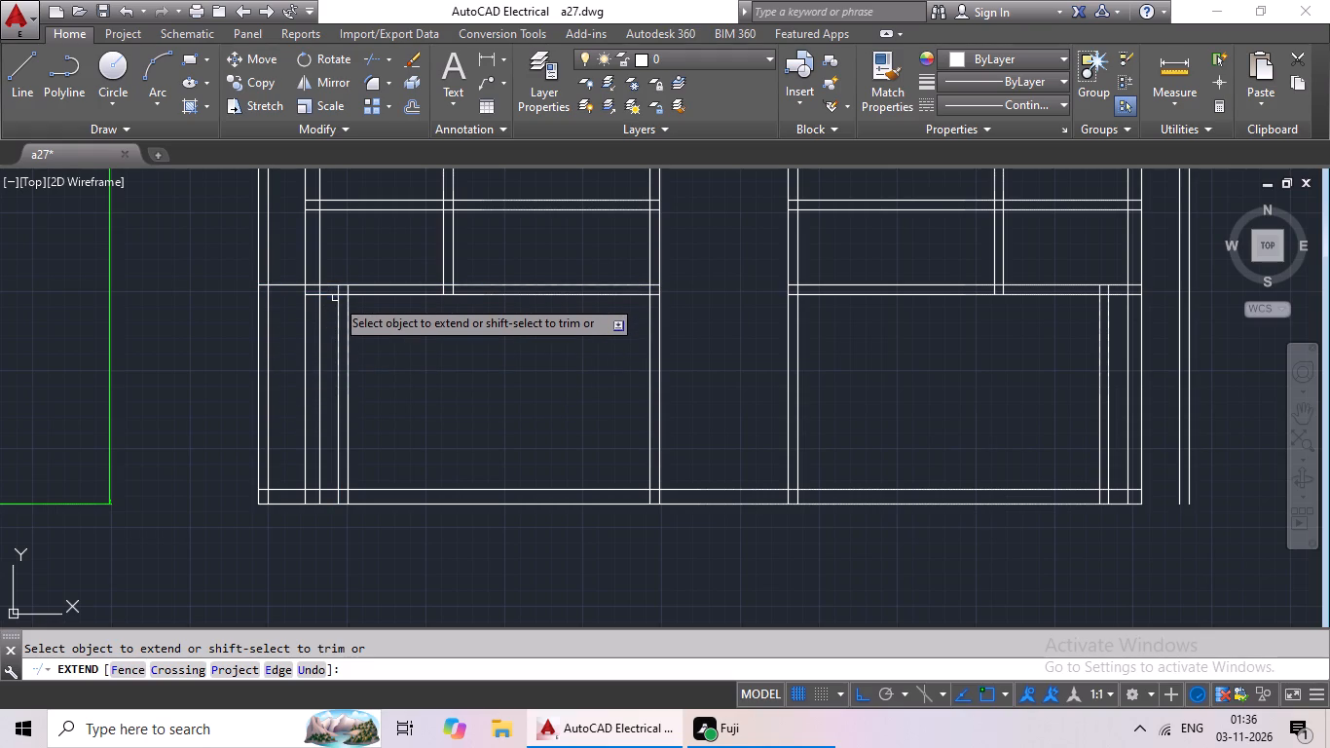
{"action": "left_click_drag", "start_coordinate": [324, 295], "coordinate": [304, 295]}
{"action": "left_click", "coordinate": [300, 295]}
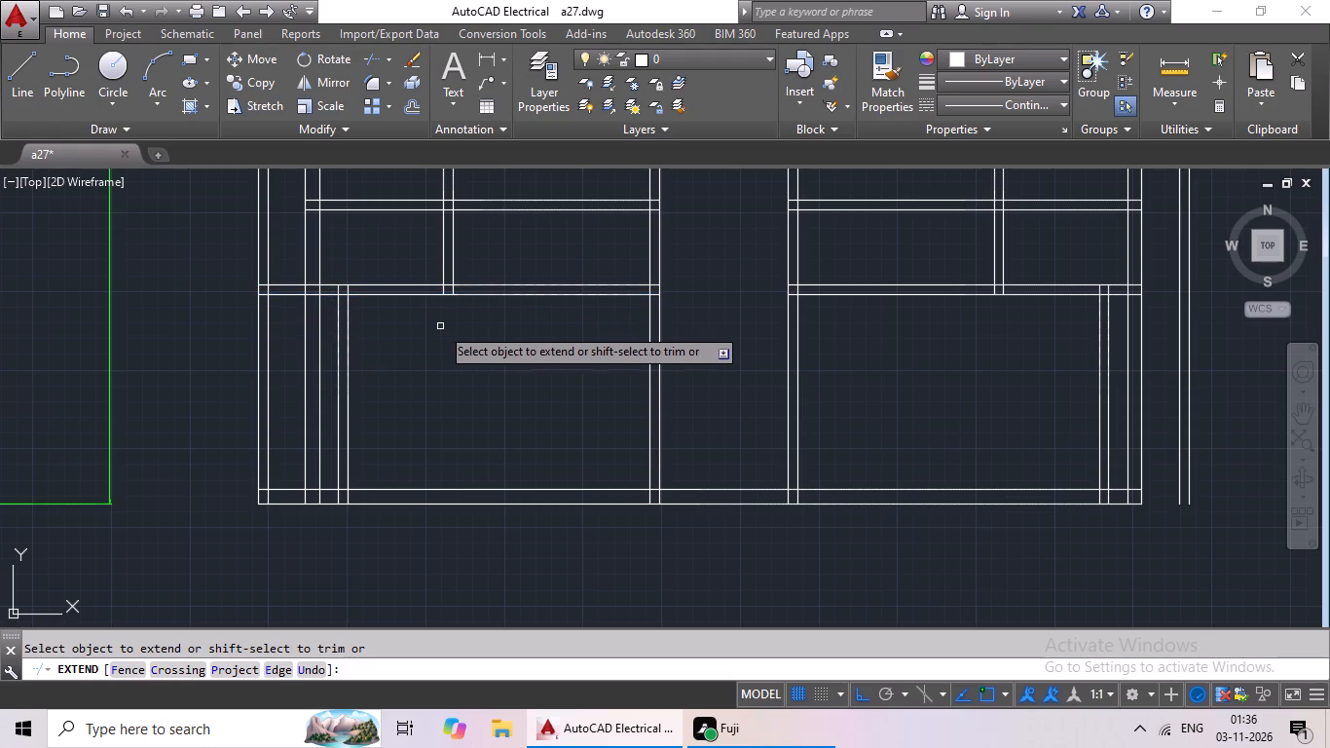
Extend both south wall lines eastward to the outer line of the east side extension.
{"action": "scroll", "coordinate": [440, 326], "scroll_direction": "down", "scroll_amount": 2}
{"action": "middle_click_drag", "start_coordinate": [450, 334], "coordinate": [318, 347]}
{"action": "scroll", "coordinate": [587, 414], "scroll_direction": "up", "scroll_amount": 4}
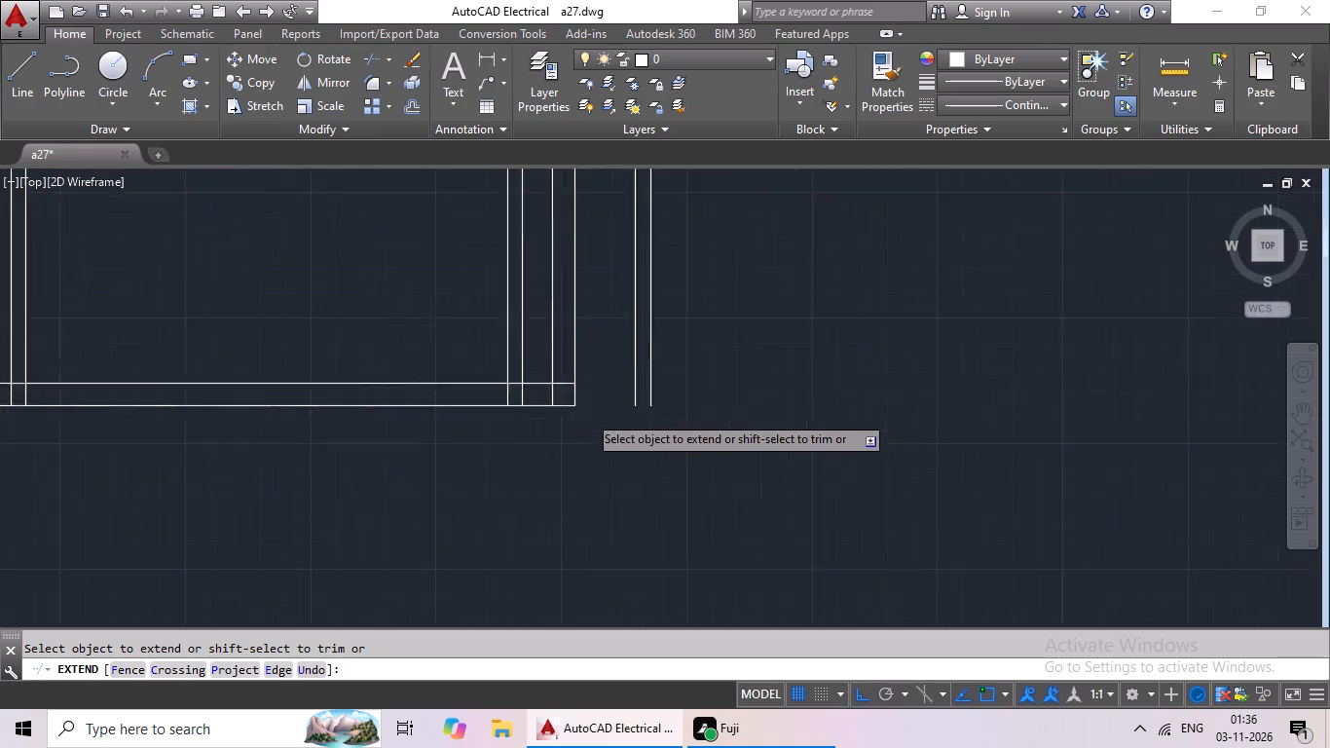
{"action": "left_click", "coordinate": [544, 370]}
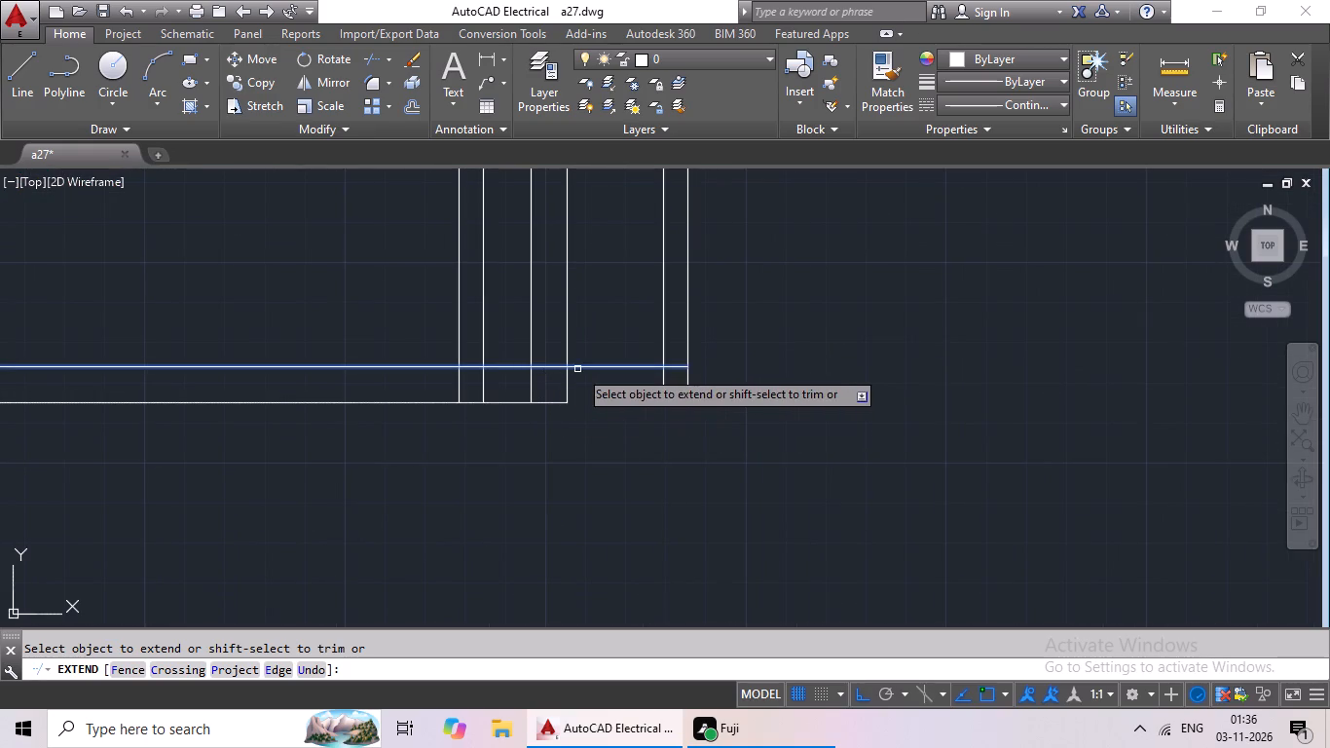
{"action": "left_click", "coordinate": [578, 369]}
{"action": "left_click_drag", "start_coordinate": [543, 402], "coordinate": [565, 404]}
{"action": "left_click", "coordinate": [585, 404]}
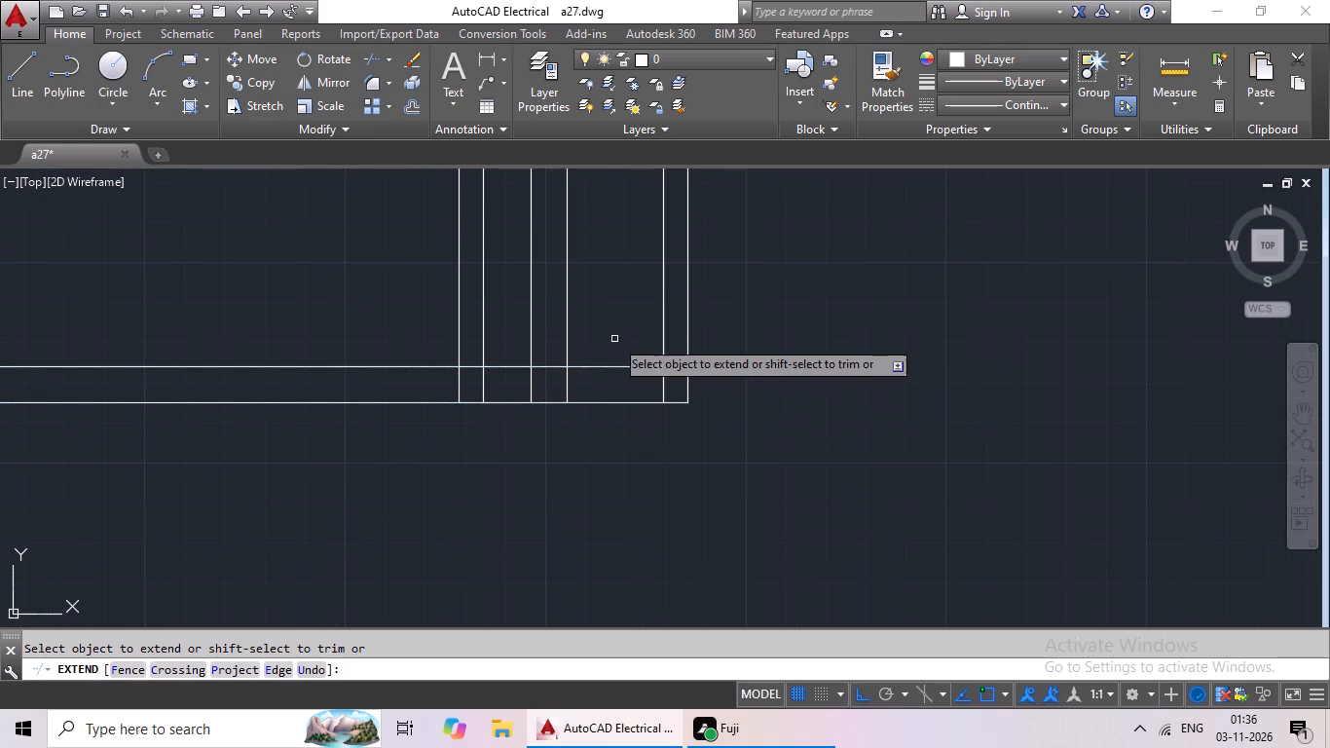
Extend both lines of the east toilet's south wall to the outer line of the east side extension.
{"action": "middle_click_drag", "start_coordinate": [625, 336], "coordinate": [647, 479]}
{"action": "middle_click_drag", "start_coordinate": [674, 347], "coordinate": [733, 641]}
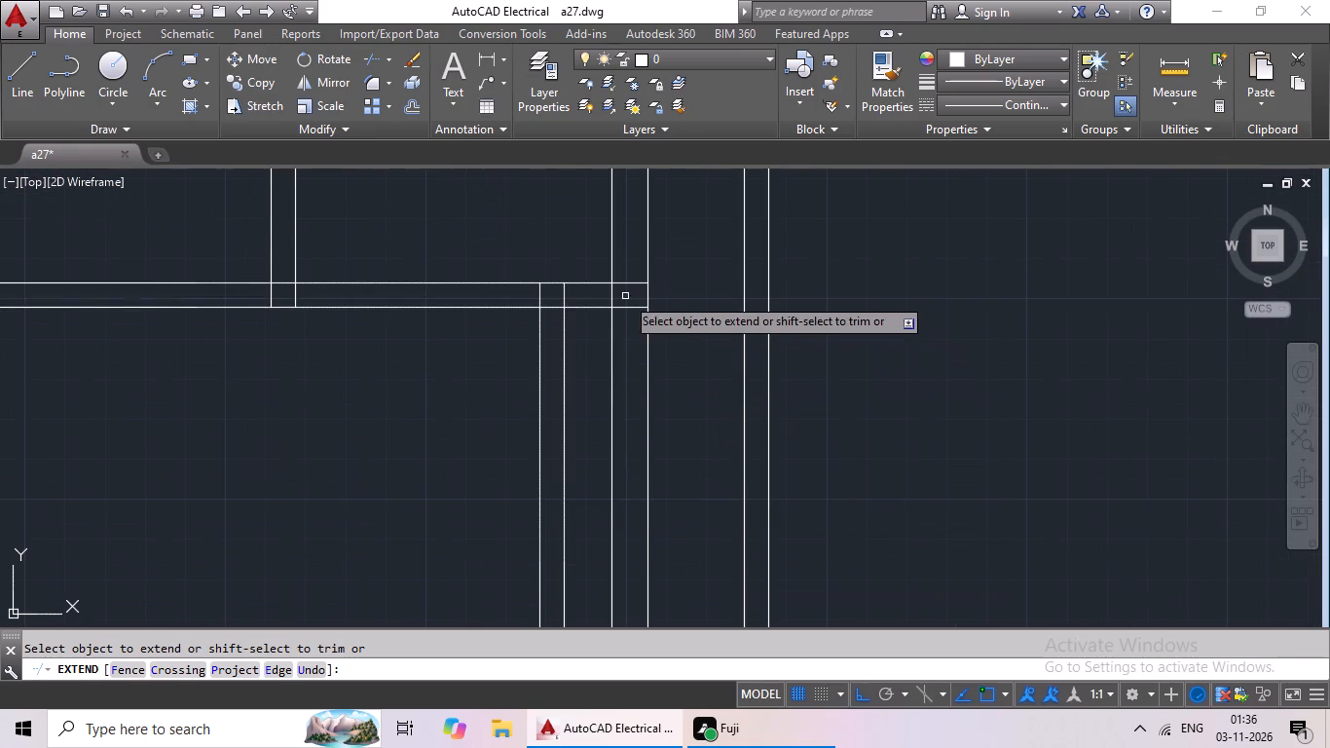
{"action": "left_click", "coordinate": [637, 308]}
{"action": "left_click", "coordinate": [640, 284]}
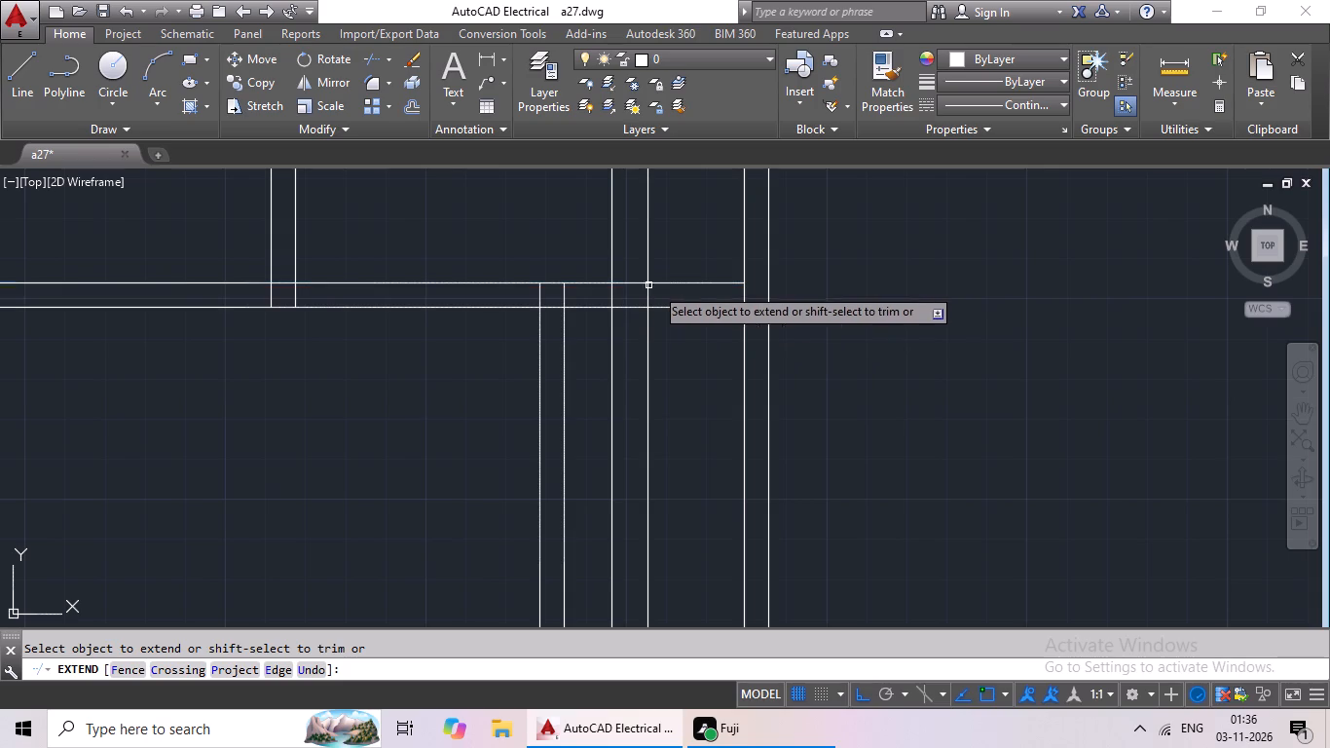
{"action": "left_click", "coordinate": [721, 280]}
{"action": "left_click", "coordinate": [723, 305]}
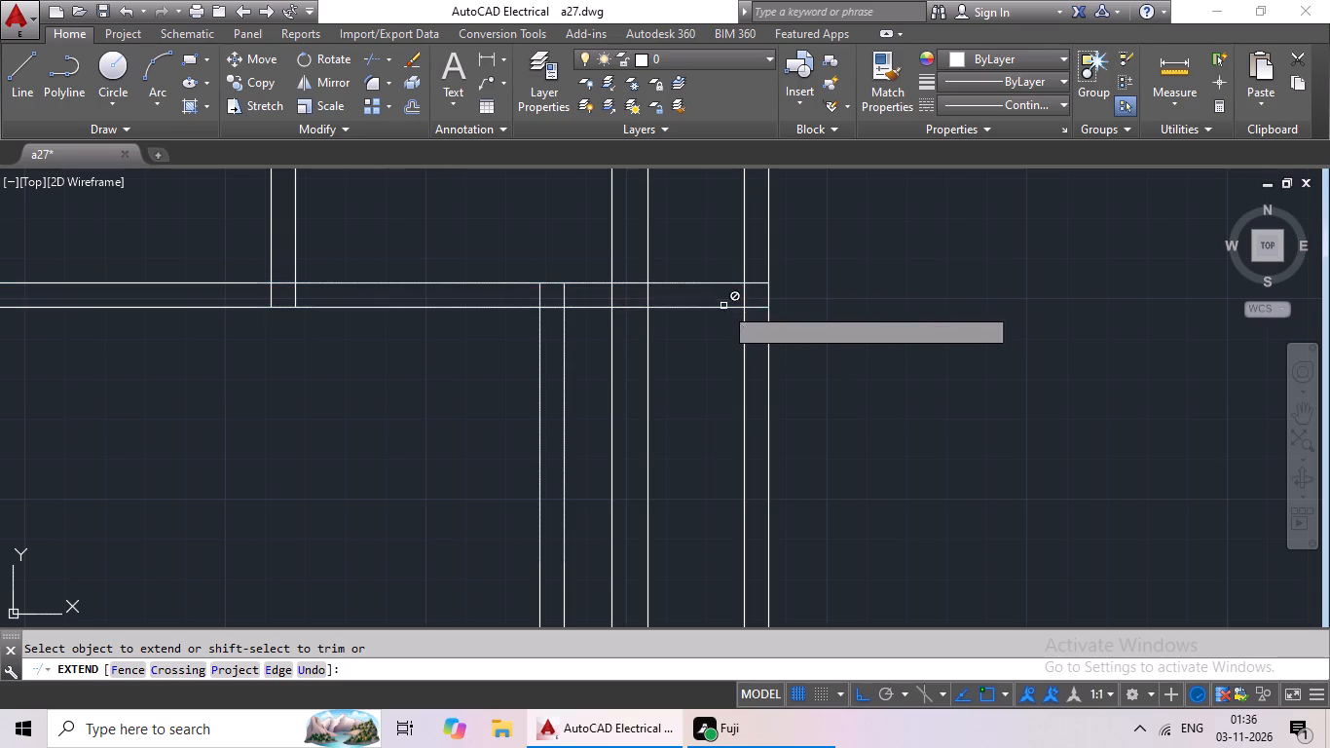
Extend the west bedroom–dining partition lines south past the kitchen's north wall to the wall between kitchen and toilet.
{"action": "scroll", "coordinate": [861, 335], "scroll_direction": "down", "scroll_amount": 3}
{"action": "middle_click_drag", "start_coordinate": [908, 360], "coordinate": [885, 393]}
{"action": "middle_click_drag", "start_coordinate": [873, 400], "coordinate": [970, 391]}
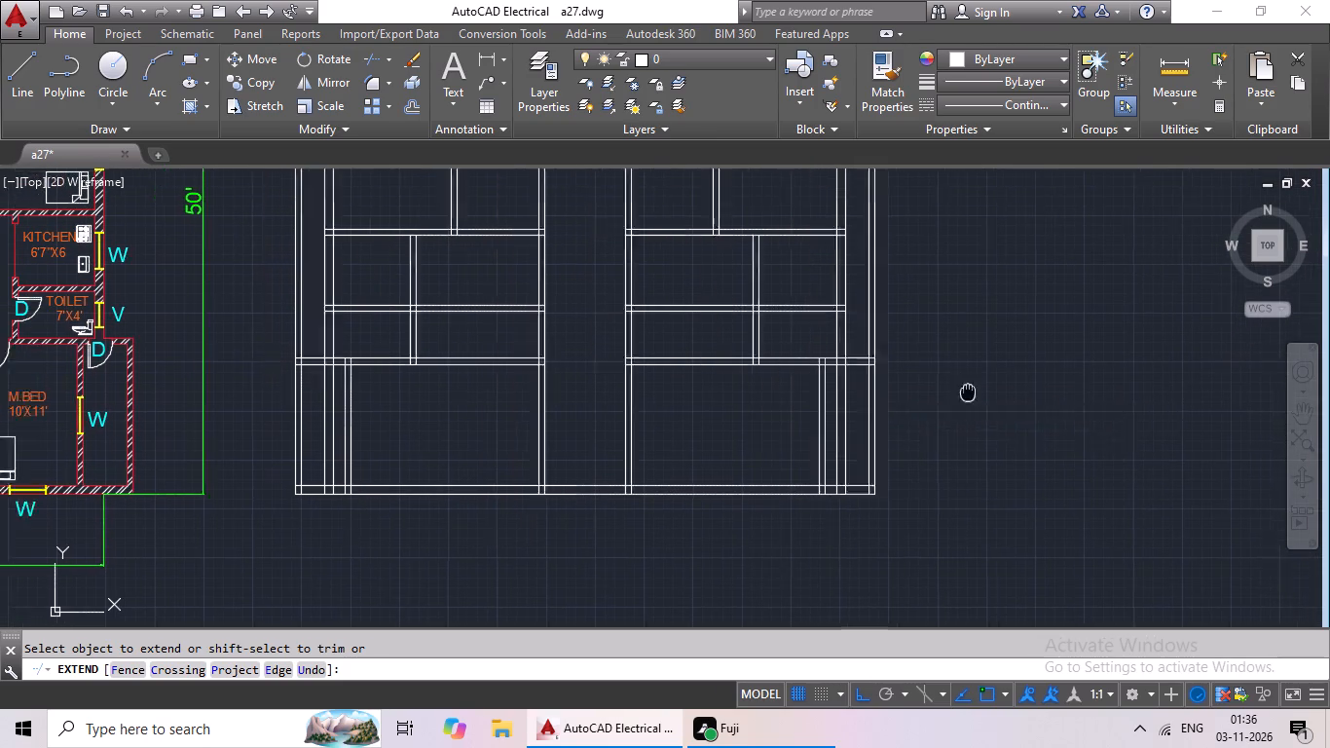
{"action": "middle_click_drag", "start_coordinate": [970, 391], "coordinate": [1008, 381]}
{"action": "scroll", "coordinate": [1006, 397], "scroll_direction": "down", "scroll_amount": 1}
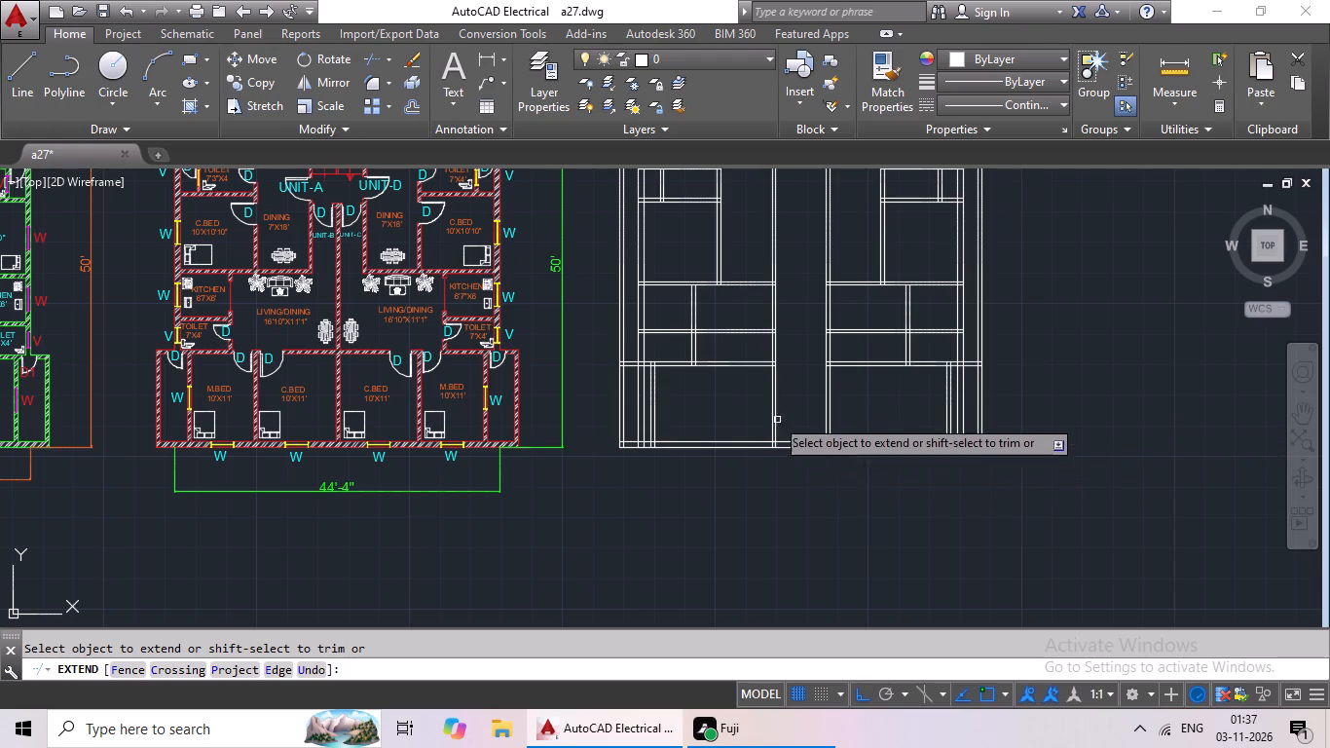
{"action": "left_click", "coordinate": [720, 248]}
{"action": "left_click", "coordinate": [720, 241]}
{"action": "left_click", "coordinate": [720, 261]}
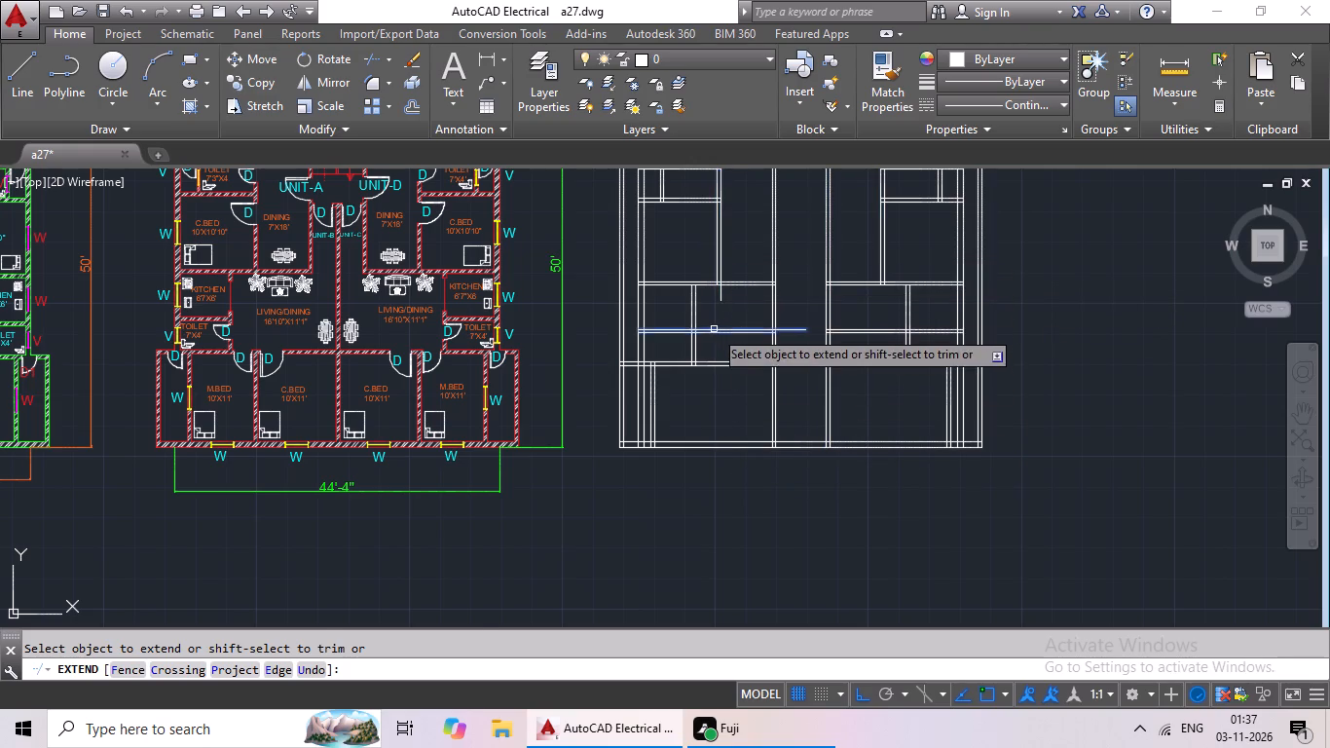
{"action": "scroll", "coordinate": [714, 324], "scroll_direction": "up", "scroll_amount": 2}
{"action": "left_click", "coordinate": [729, 216]}
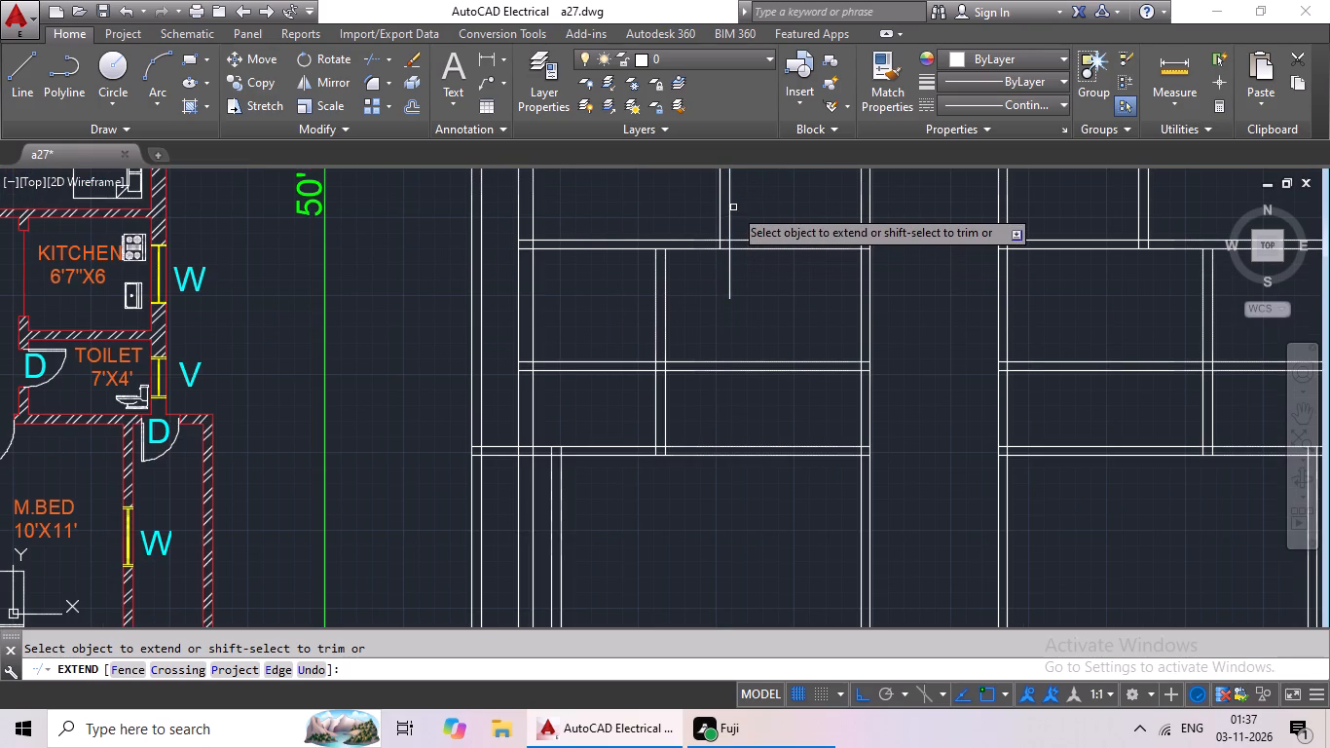
{"action": "left_click", "coordinate": [728, 211]}
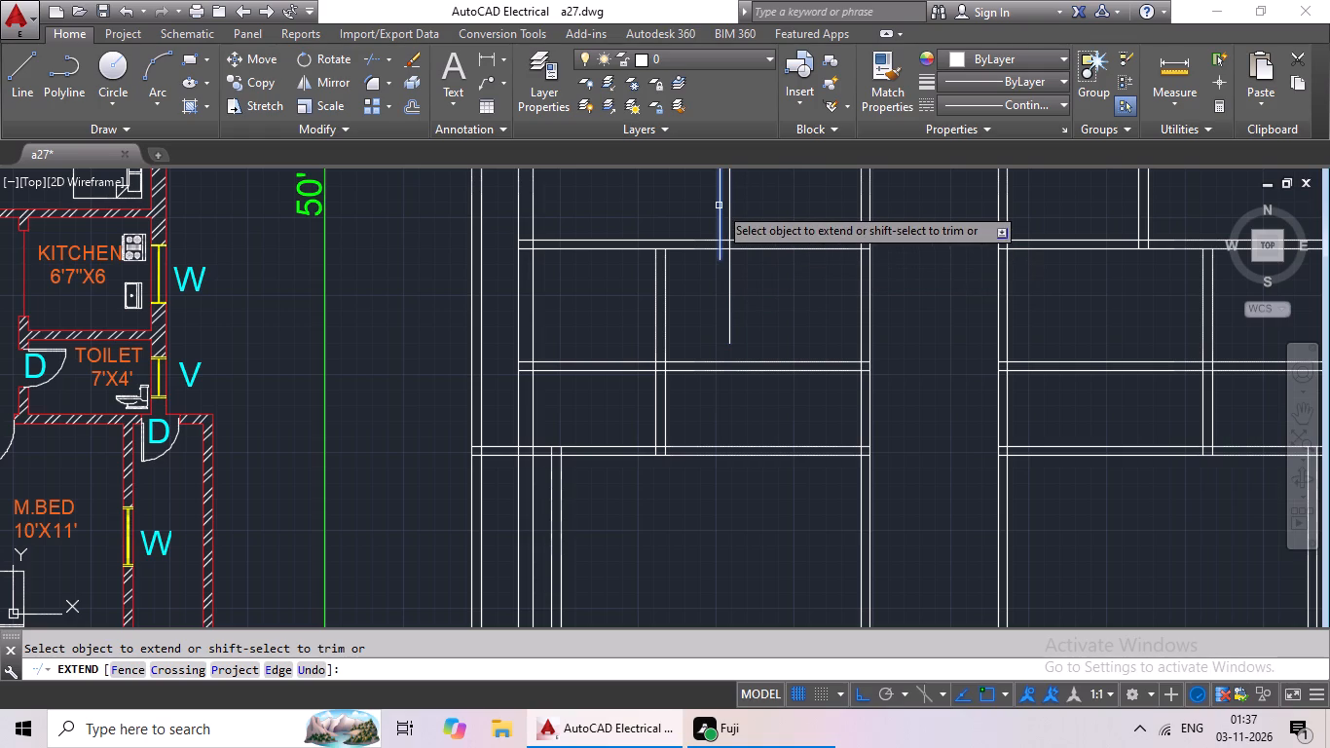
{"action": "left_click", "coordinate": [719, 206]}
{"action": "left_click", "coordinate": [724, 201]}
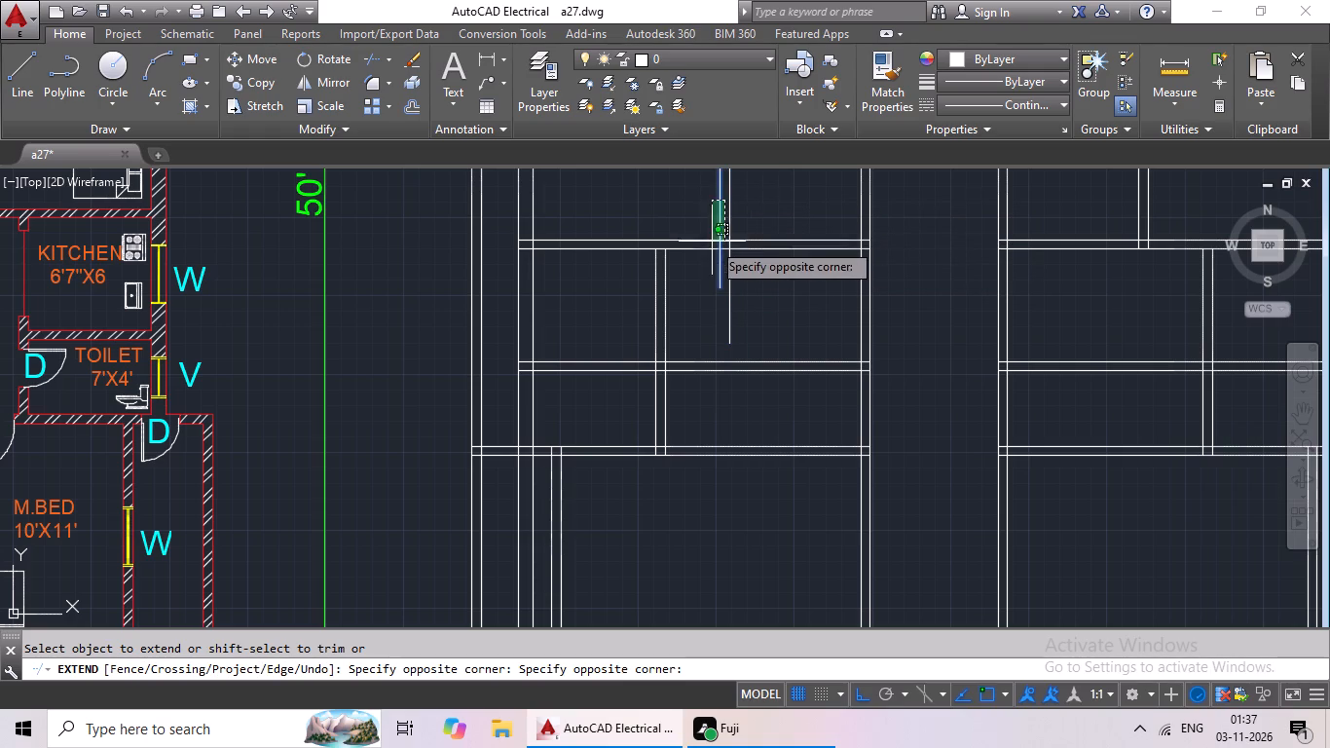
{"action": "left_click", "coordinate": [720, 244]}
{"action": "left_click_drag", "start_coordinate": [771, 263], "coordinate": [725, 353]}
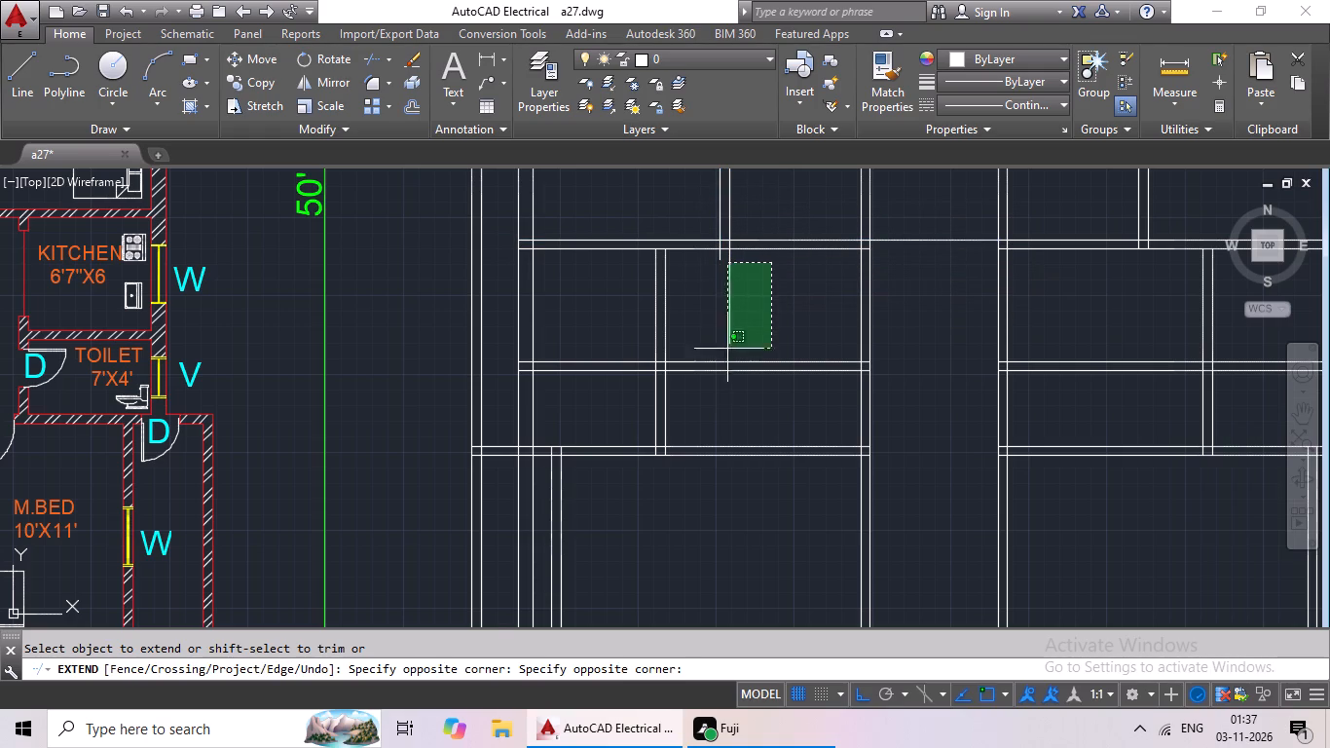
{"action": "left_click_drag", "start_coordinate": [725, 353], "coordinate": [699, 318]}
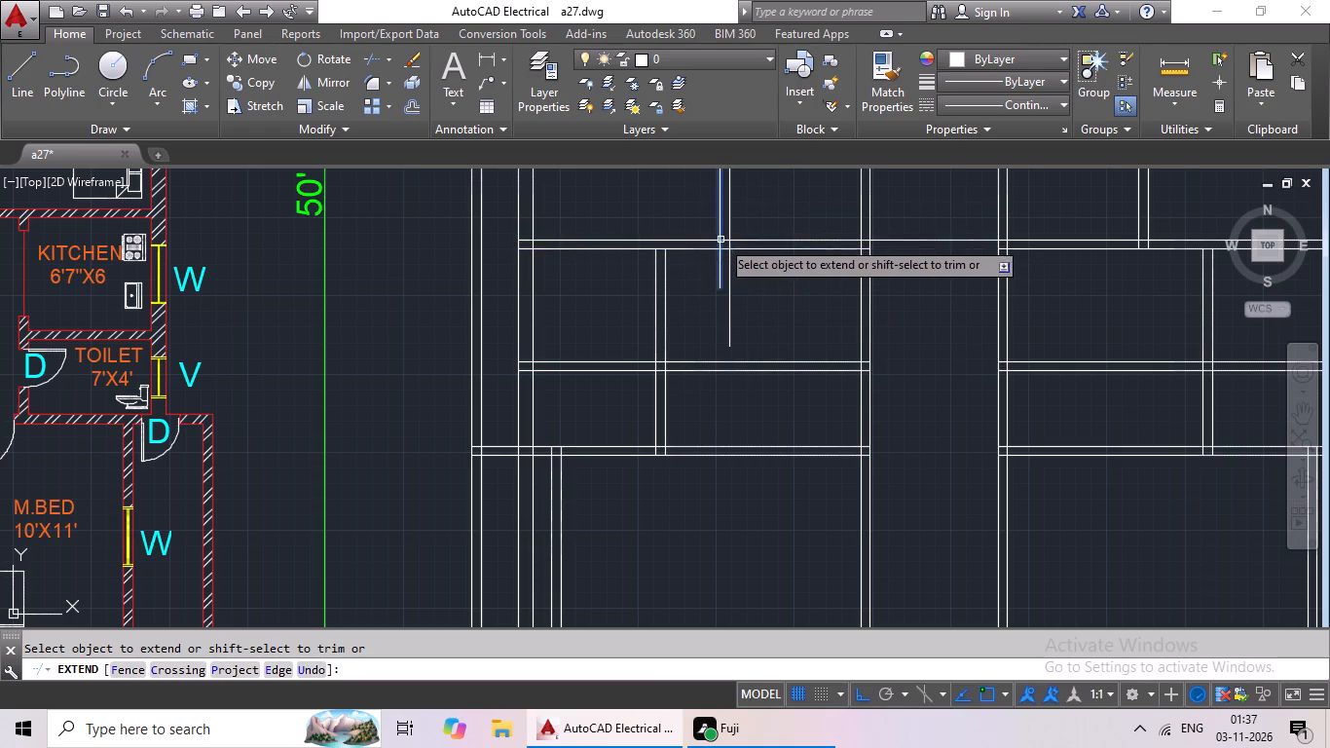
{"action": "scroll", "coordinate": [723, 238], "scroll_direction": "up", "scroll_amount": 2}
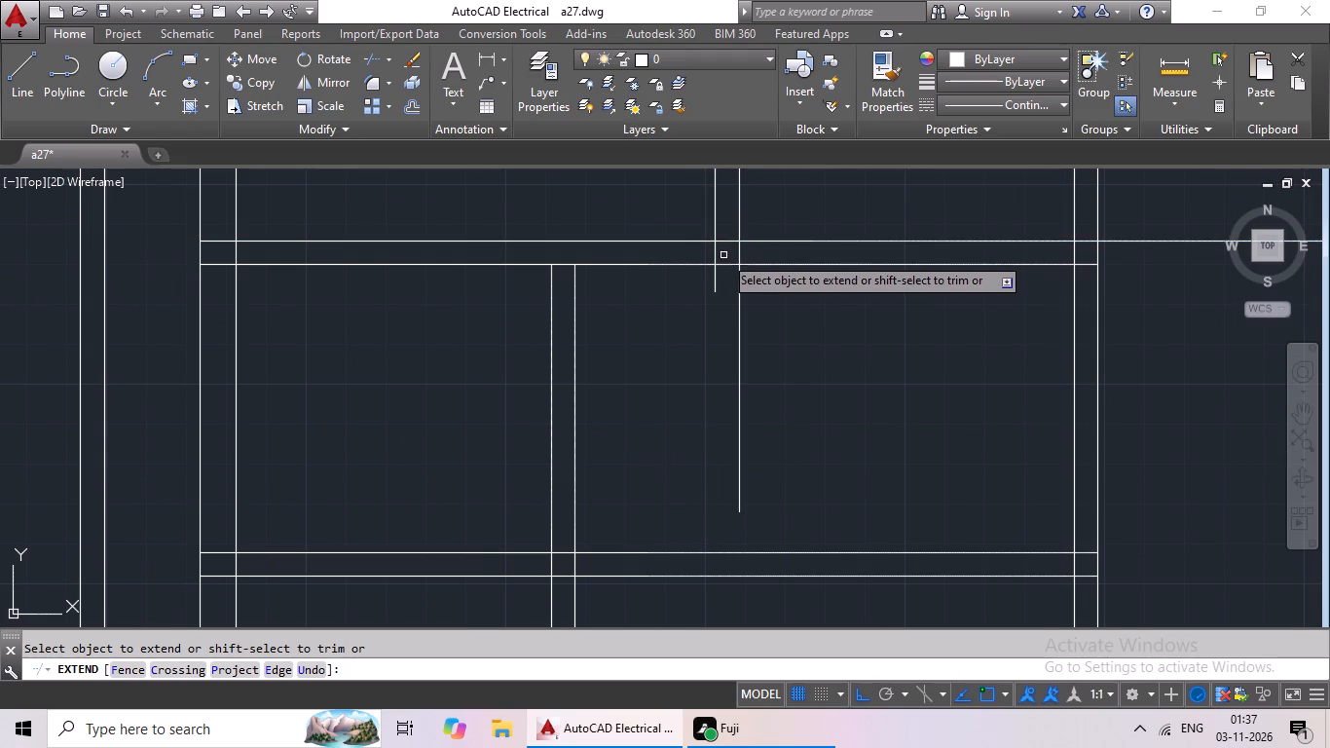
{"action": "left_click", "coordinate": [717, 255]}
{"action": "left_click_drag", "start_coordinate": [740, 315], "coordinate": [738, 335]}
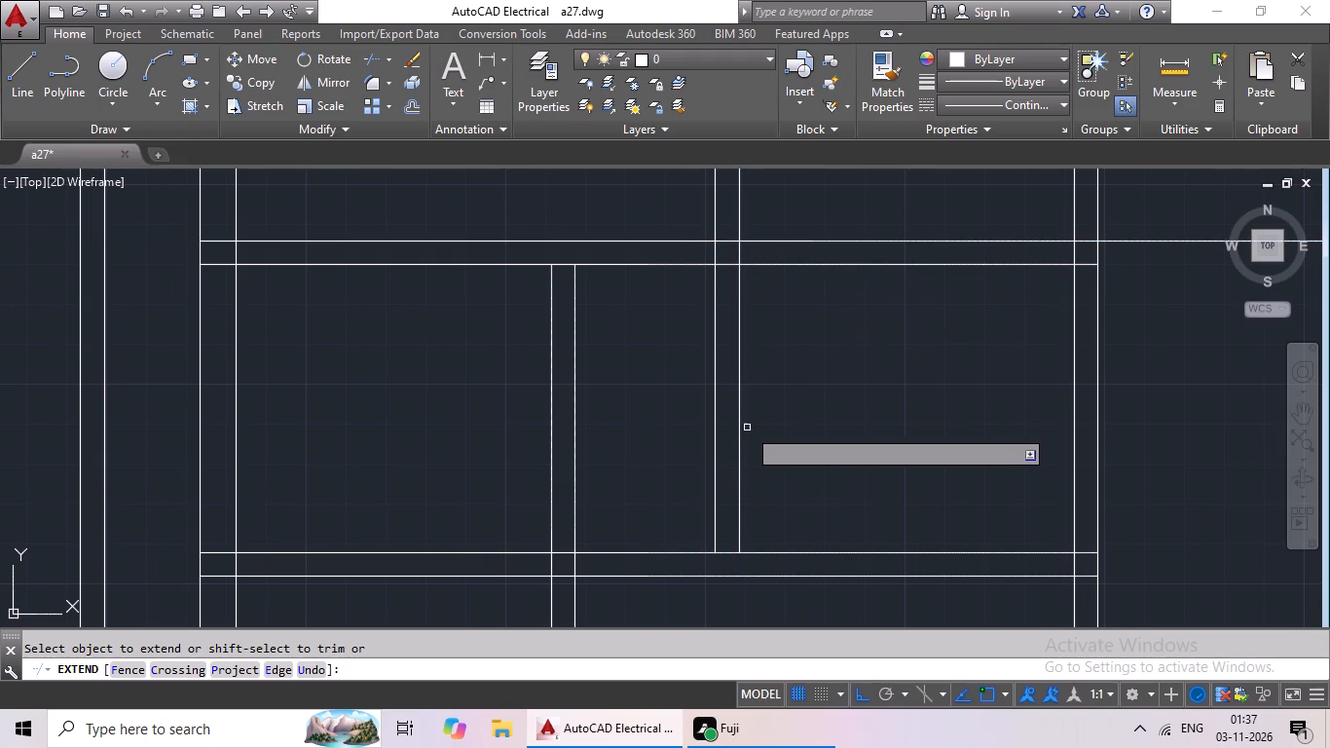
{"action": "left_click", "coordinate": [716, 479]}
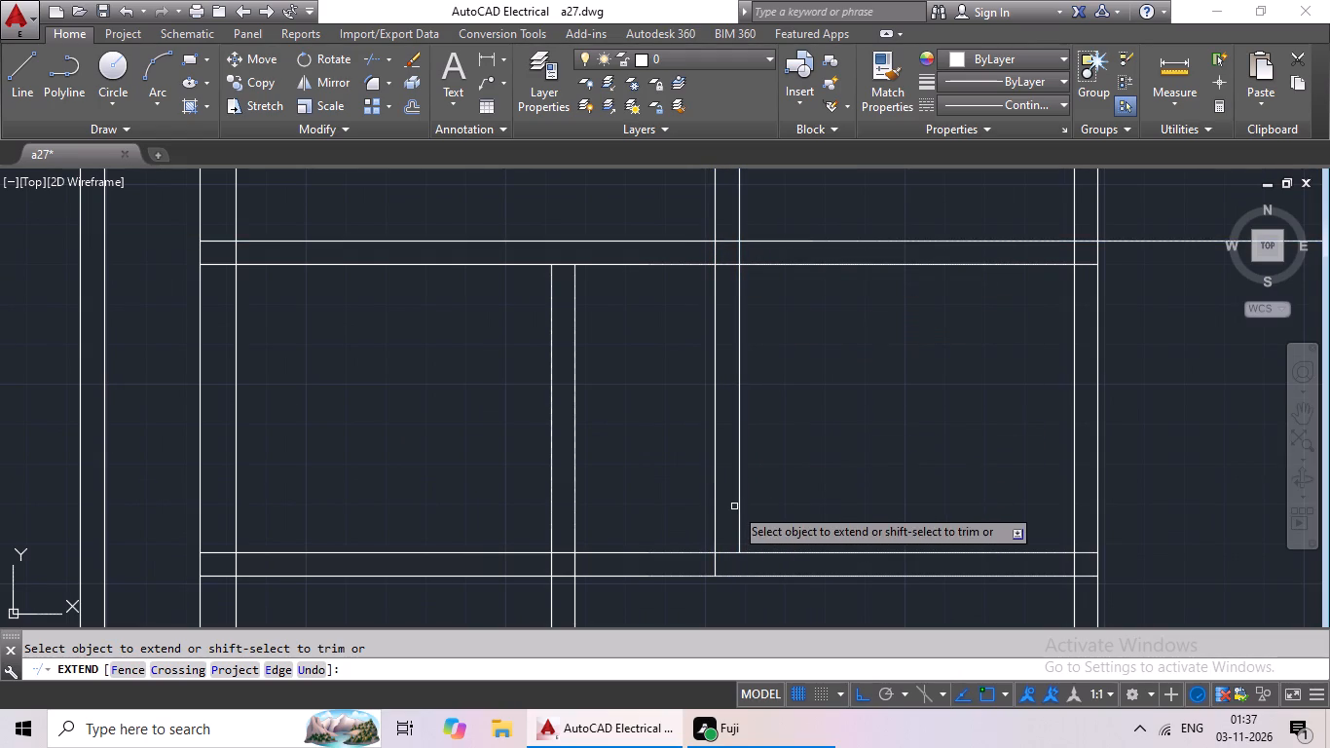
{"action": "left_click", "coordinate": [737, 493]}
Extend both lines of the west bedroom–dining partition south from the kitchen–toilet wall to the outer line of the toilet's south wall.
{"action": "scroll", "coordinate": [775, 501], "scroll_direction": "down", "scroll_amount": 3}
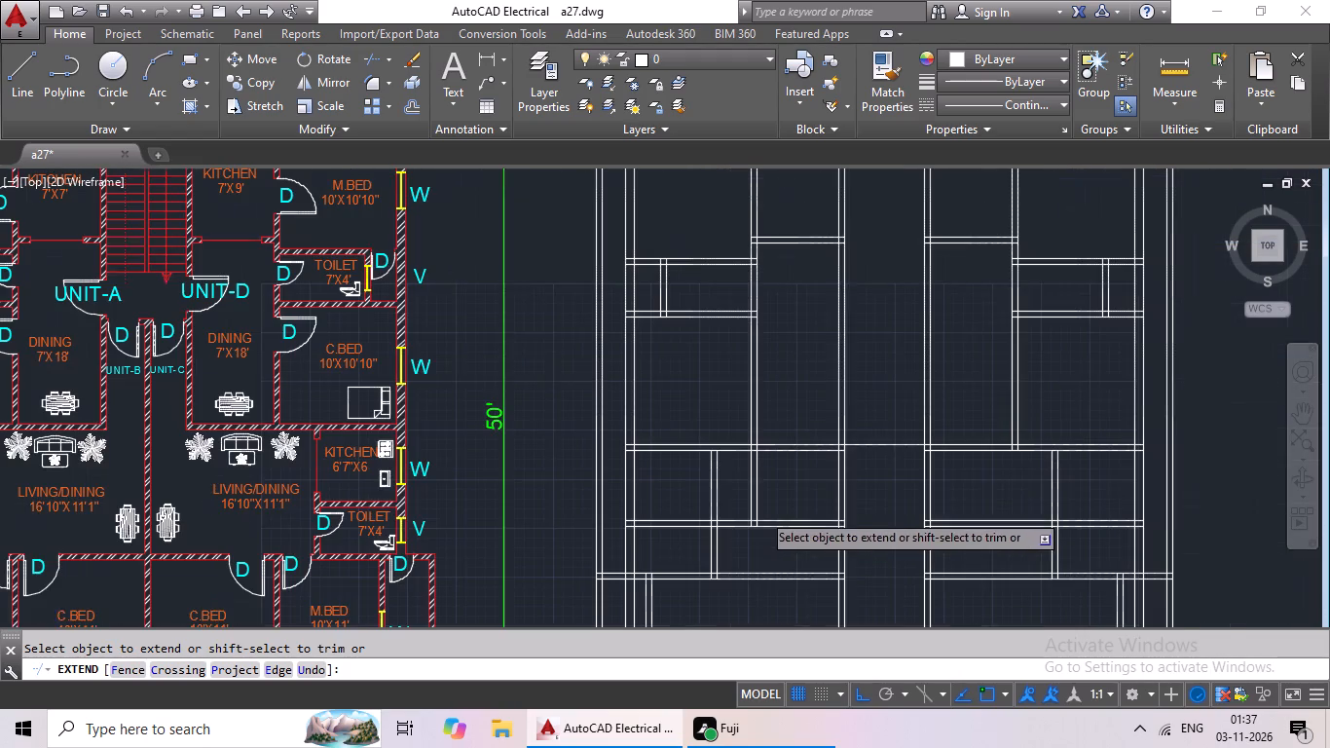
{"action": "left_click", "coordinate": [753, 497]}
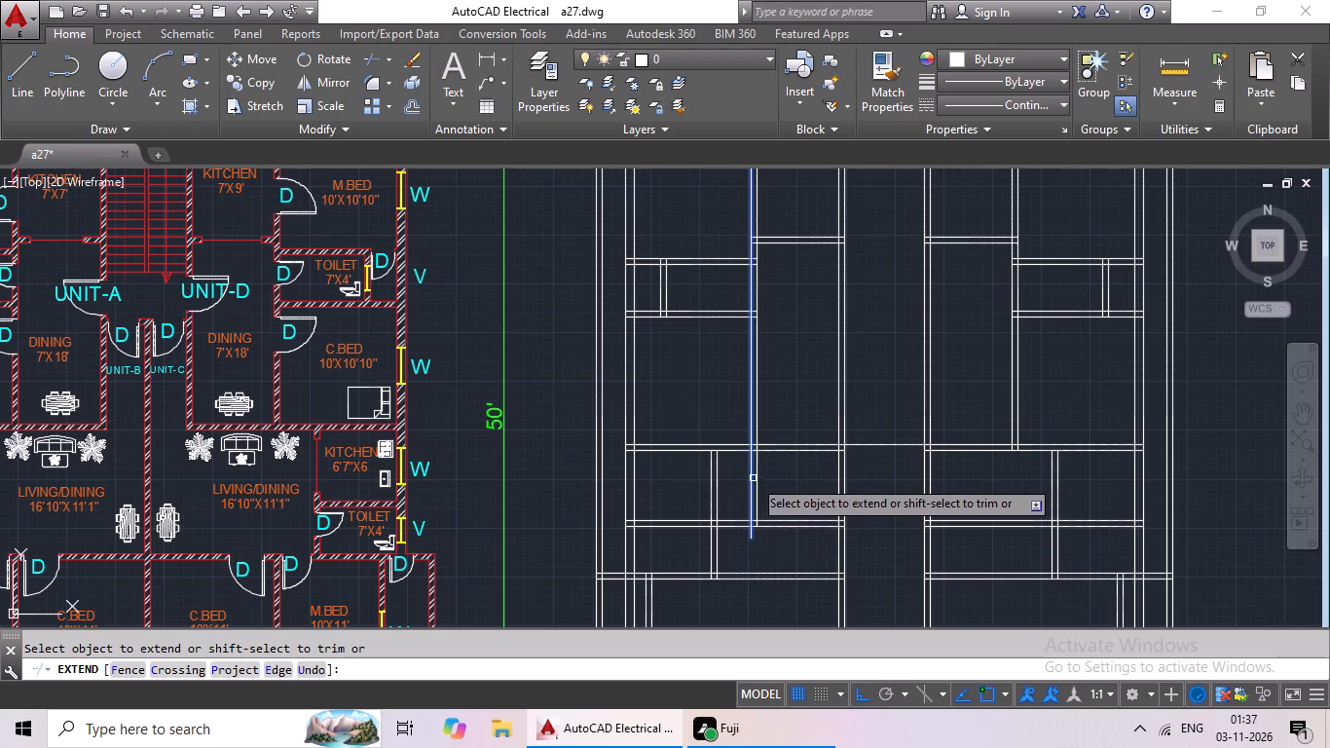
{"action": "left_click", "coordinate": [753, 477]}
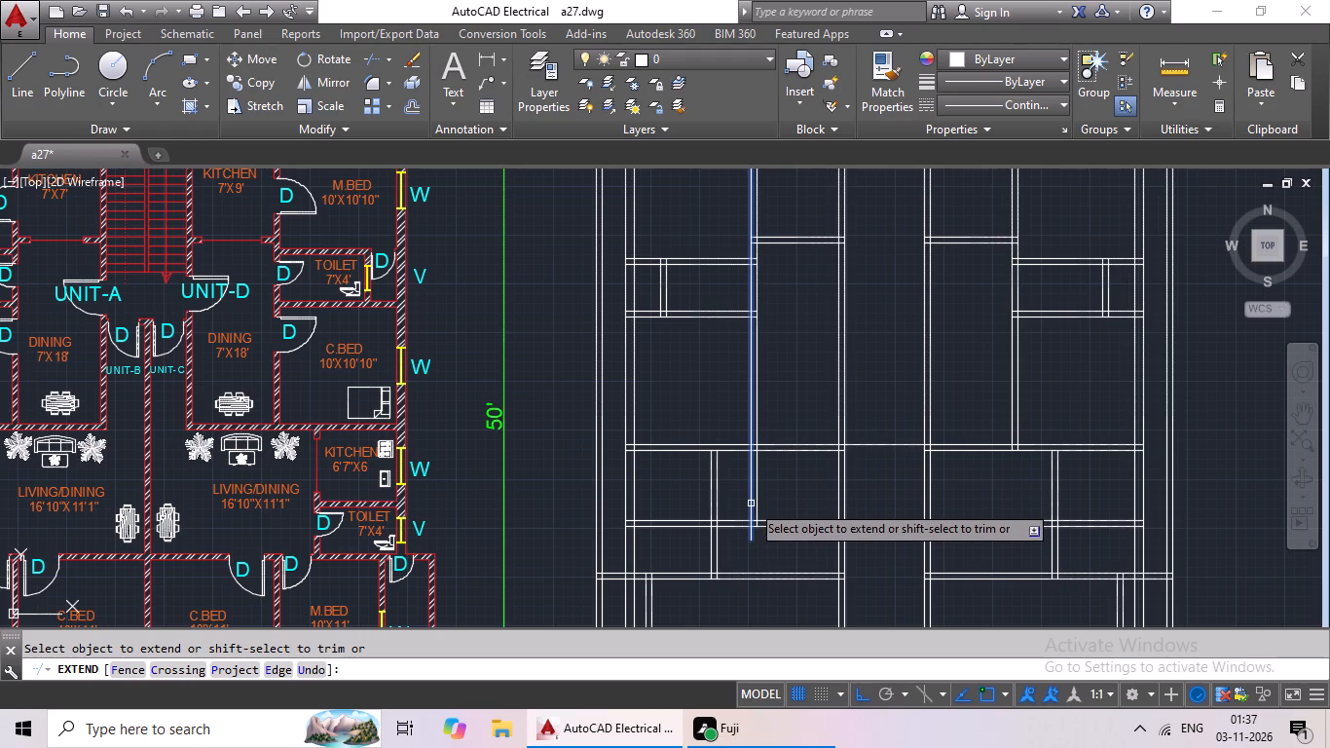
{"action": "left_click", "coordinate": [752, 485]}
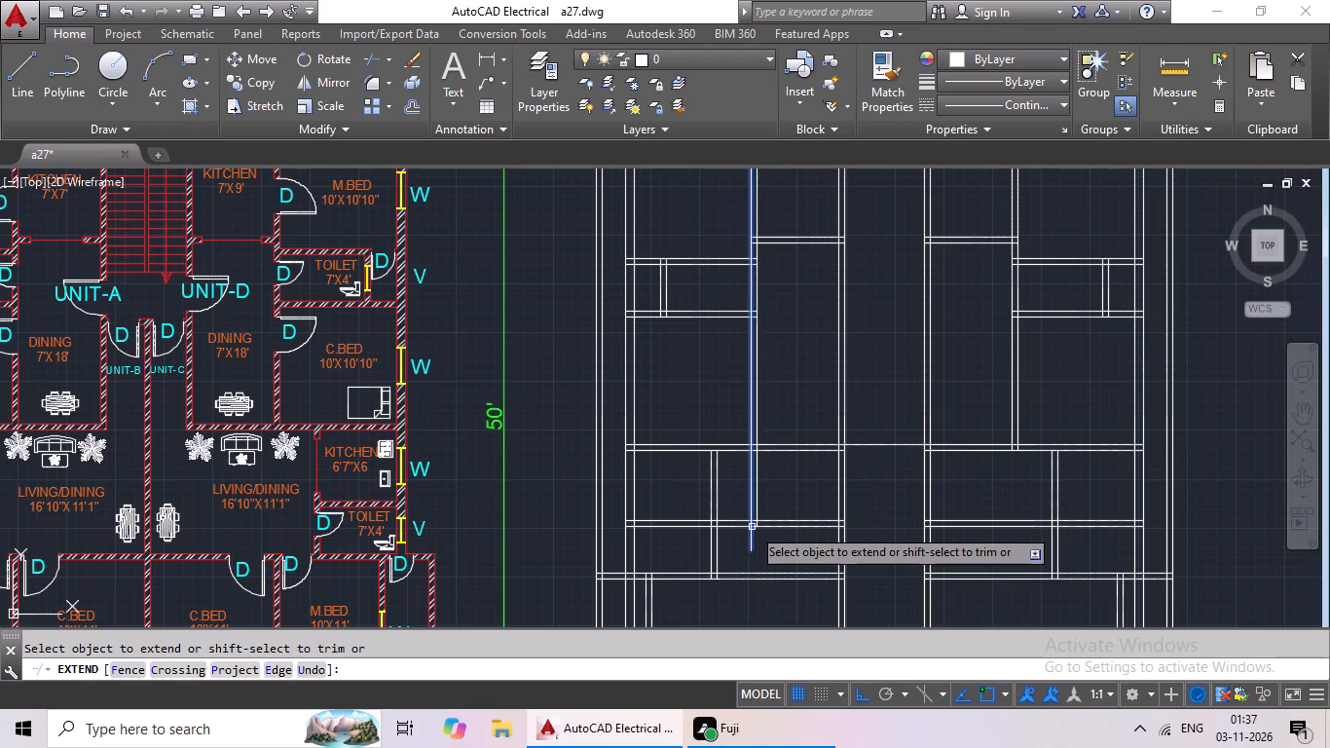
{"action": "left_click", "coordinate": [752, 526]}
{"action": "left_click", "coordinate": [757, 495]}
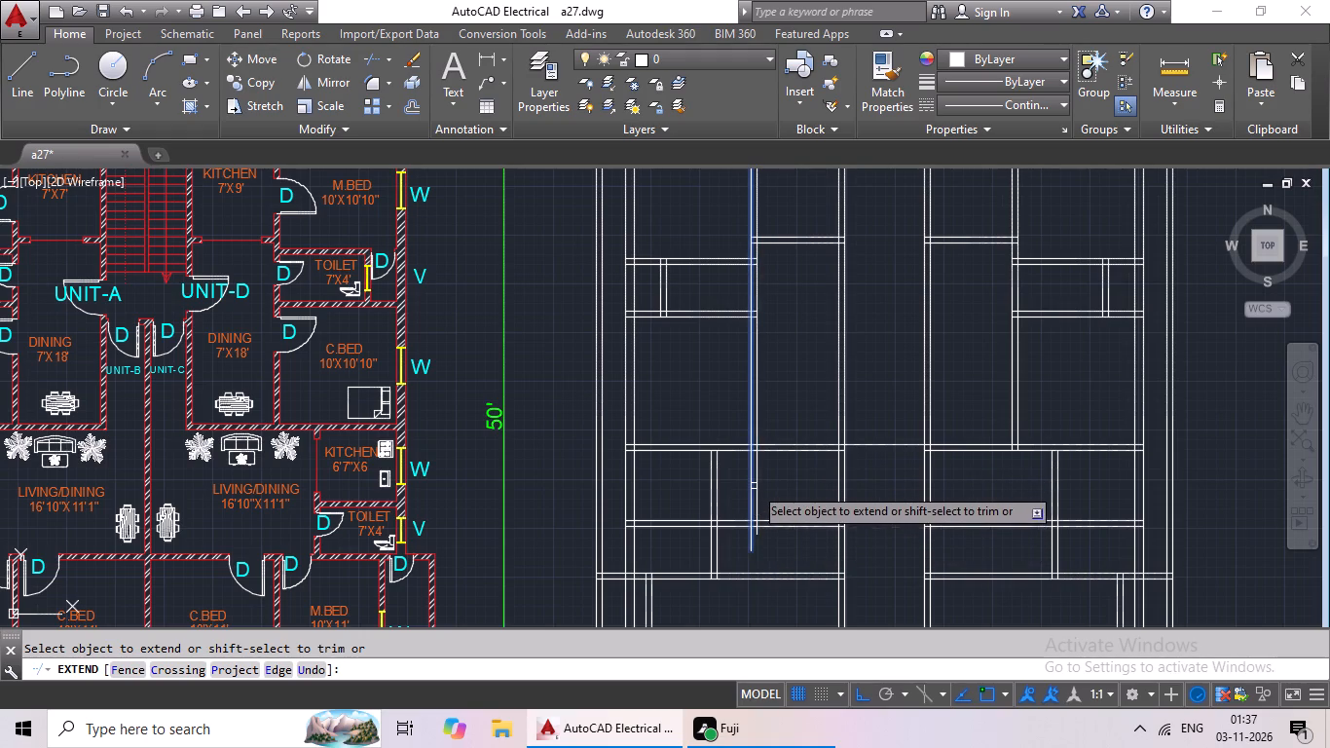
{"action": "scroll", "coordinate": [786, 533], "scroll_direction": "down", "scroll_amount": 2}
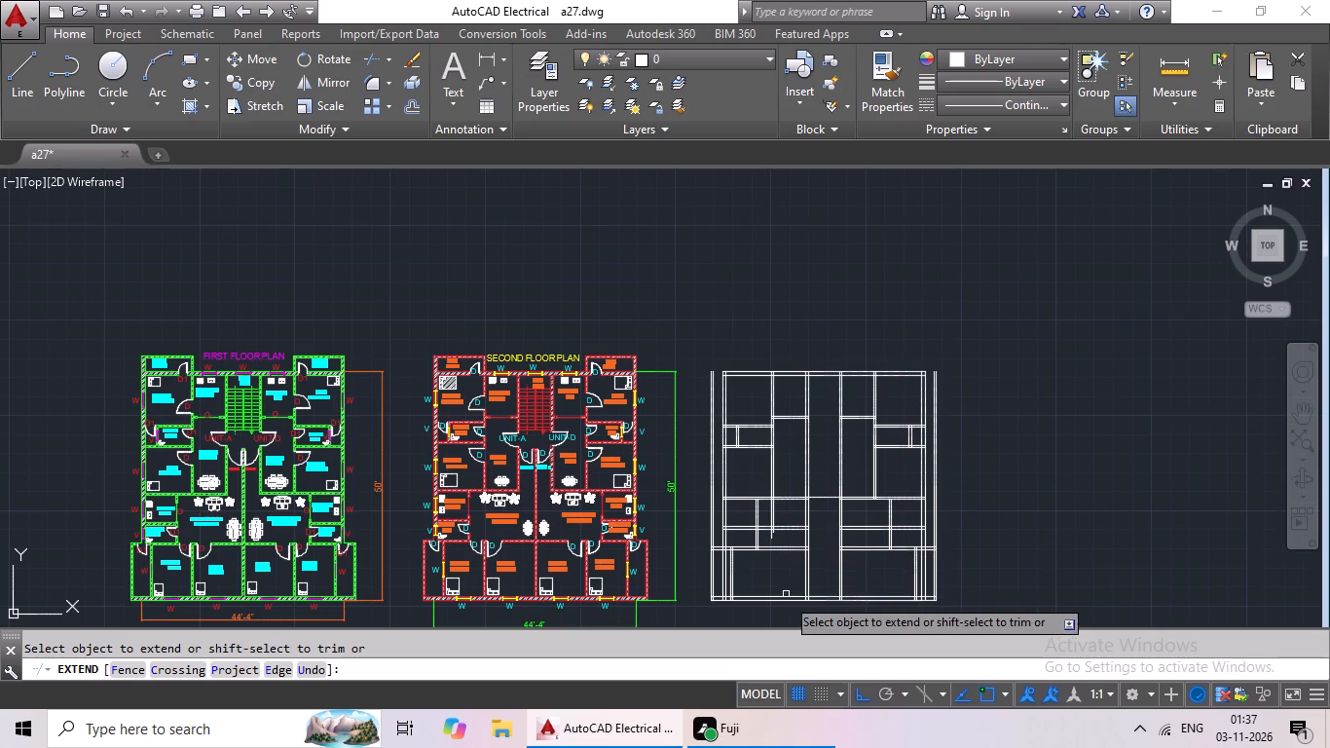
{"action": "scroll", "coordinate": [771, 592], "scroll_direction": "up", "scroll_amount": 1}
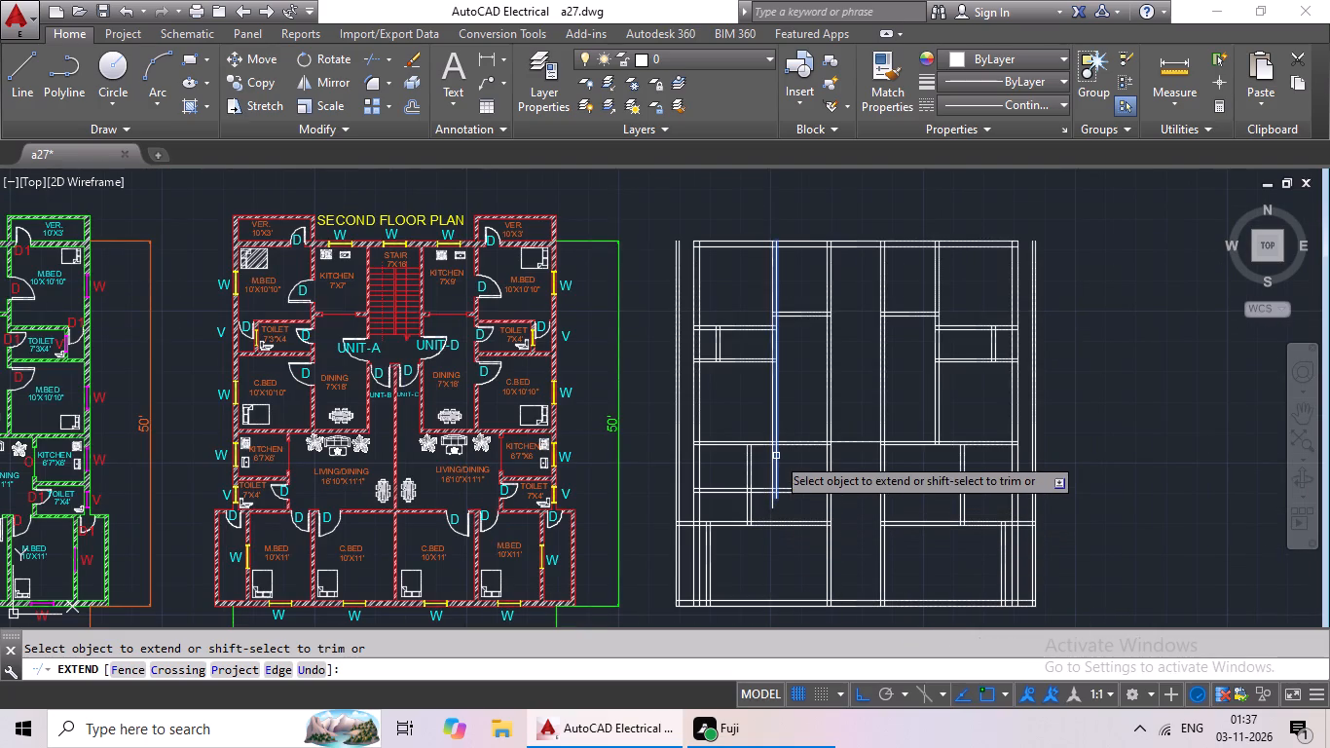
{"action": "scroll", "coordinate": [782, 471], "scroll_direction": "up", "scroll_amount": 2}
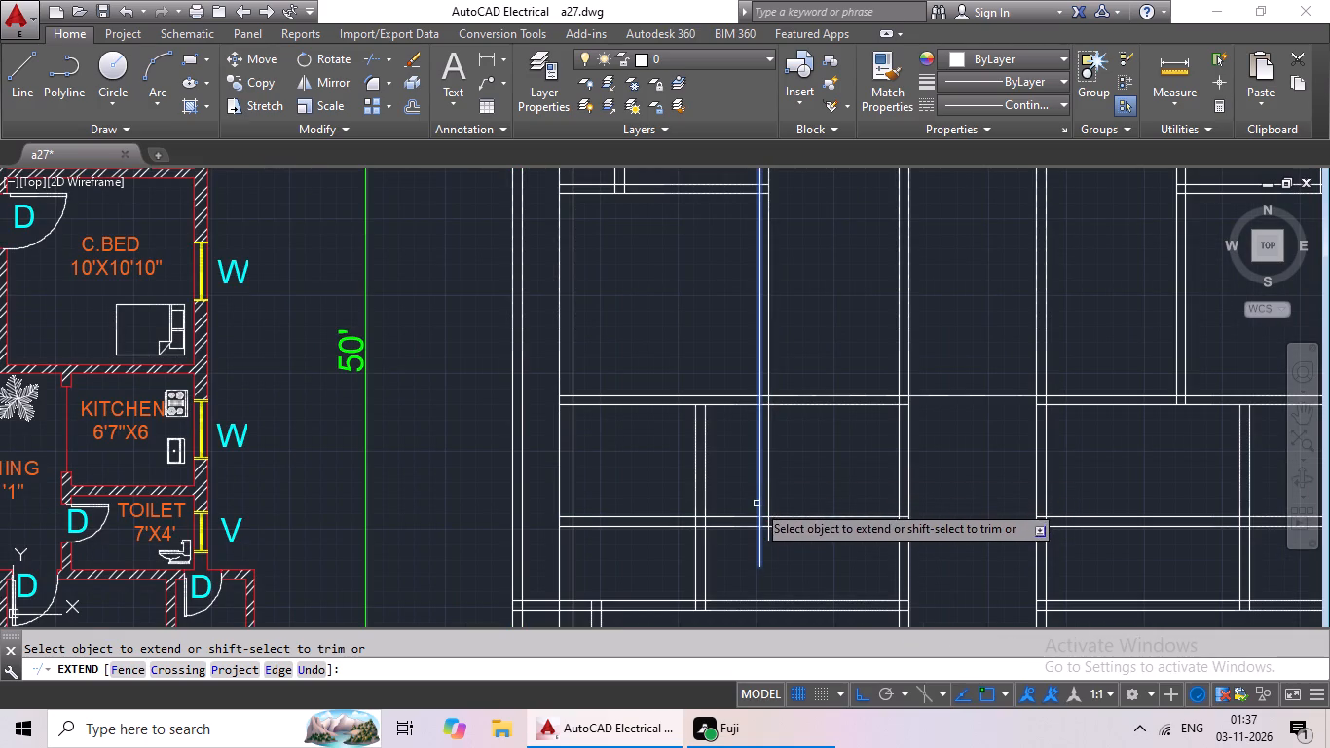
{"action": "left_click", "coordinate": [757, 505]}
{"action": "left_click", "coordinate": [758, 484]}
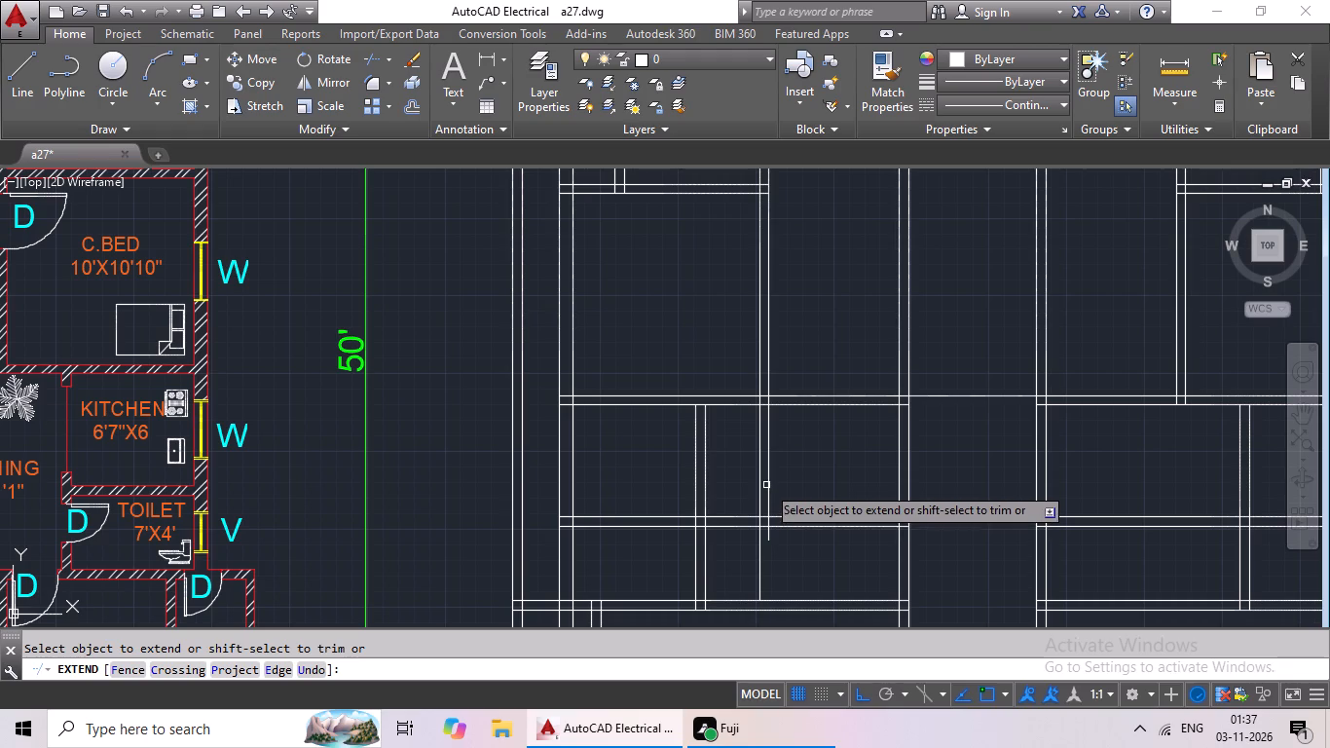
{"action": "left_click", "coordinate": [767, 484]}
{"action": "left_click", "coordinate": [770, 467]}
{"action": "left_click", "coordinate": [767, 466]}
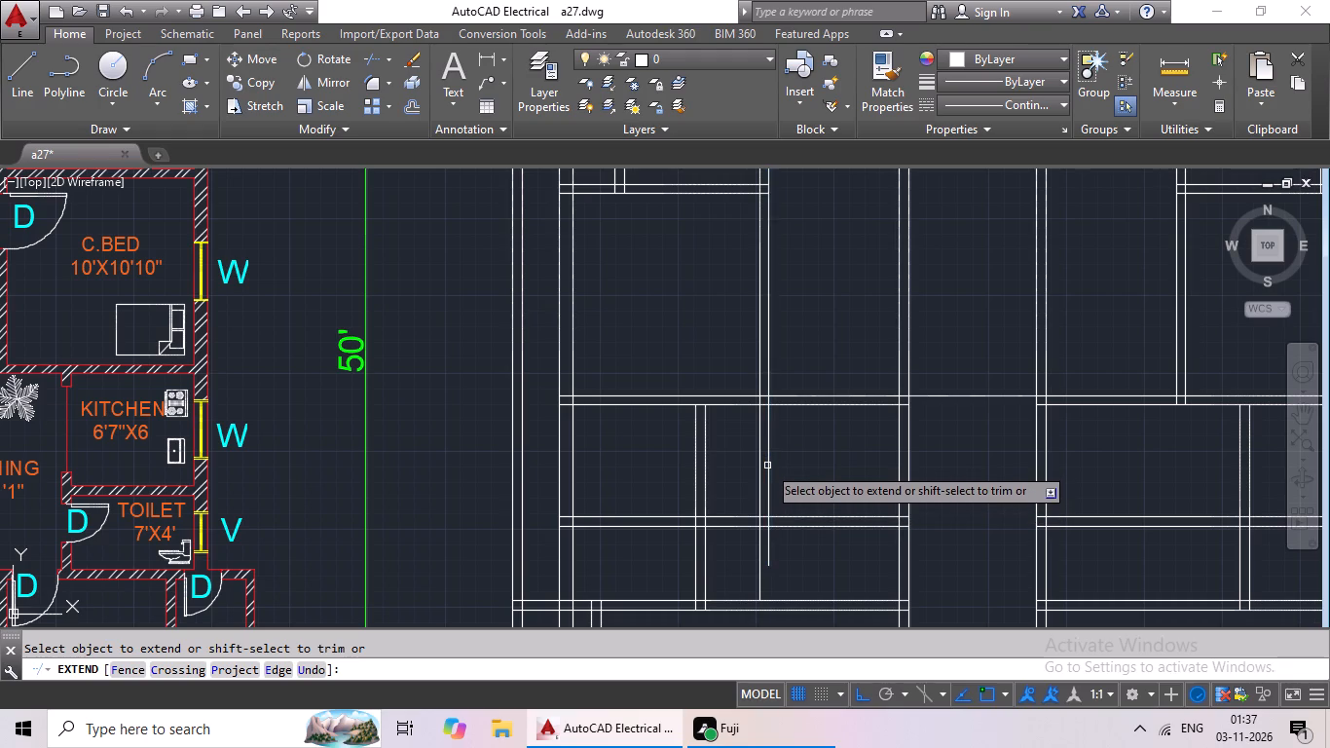
{"action": "left_click", "coordinate": [767, 484]}
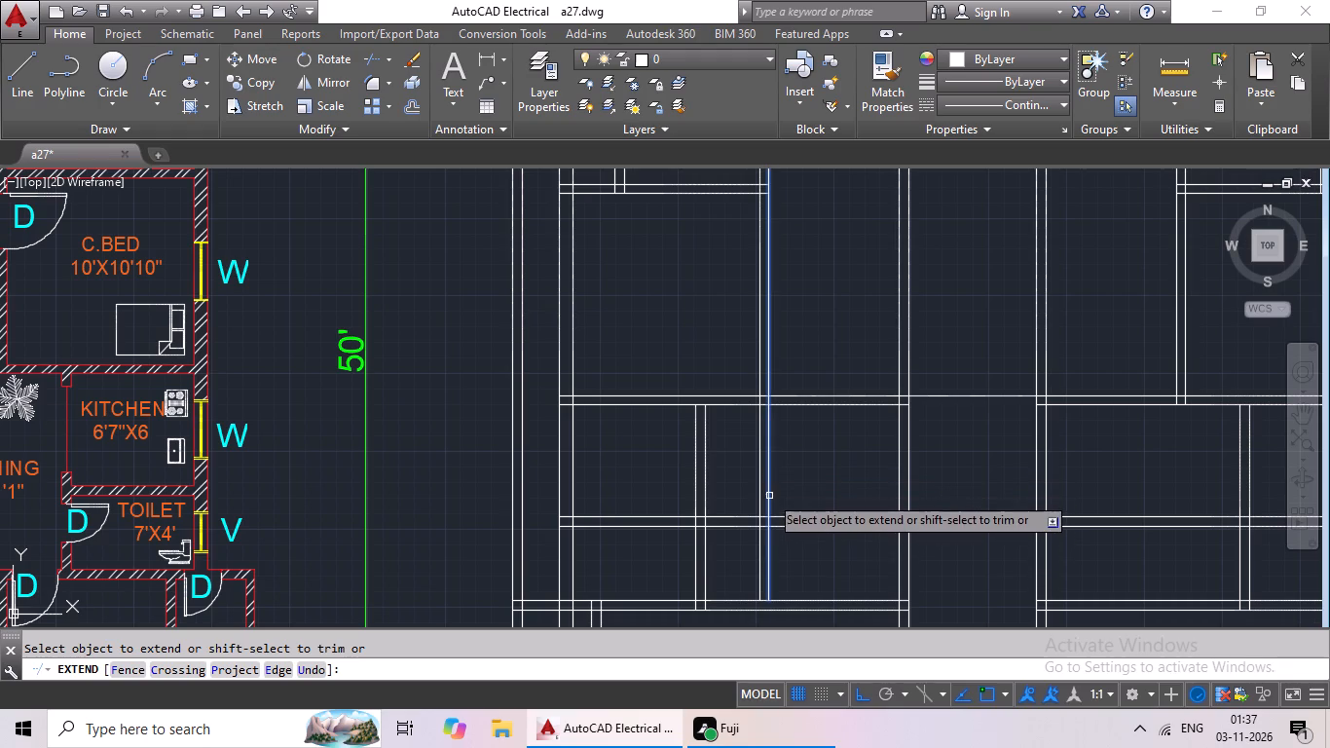
{"action": "left_click", "coordinate": [769, 495]}
{"action": "left_click", "coordinate": [768, 571]}
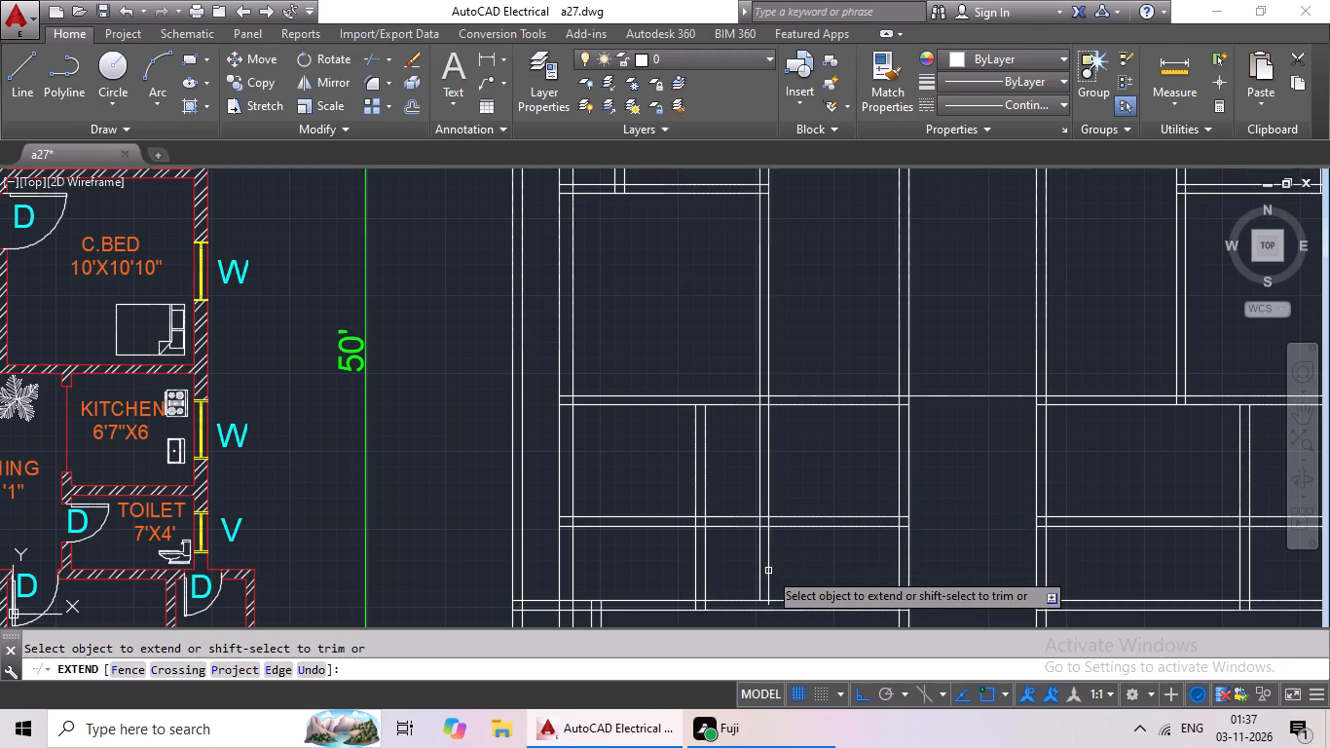
{"action": "left_click", "coordinate": [759, 585]}
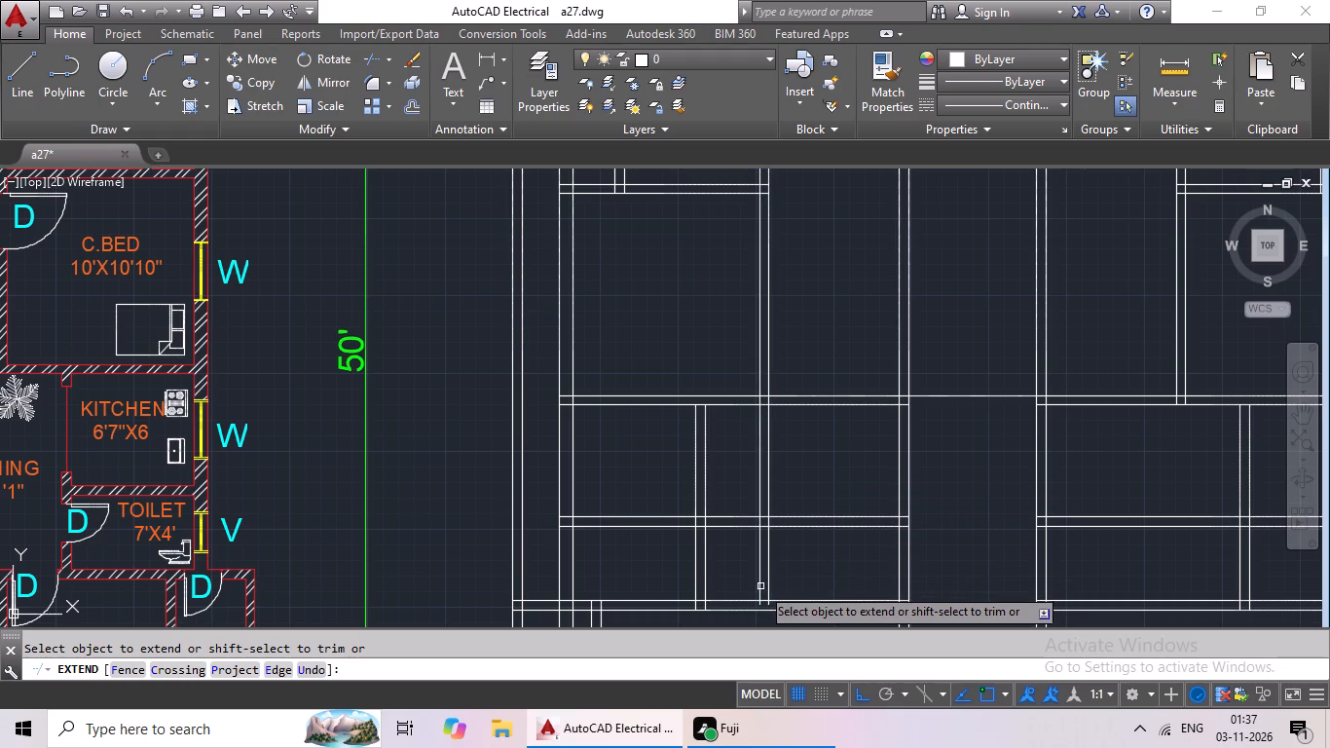
{"action": "left_click", "coordinate": [767, 594]}
{"action": "left_click", "coordinate": [760, 582]}
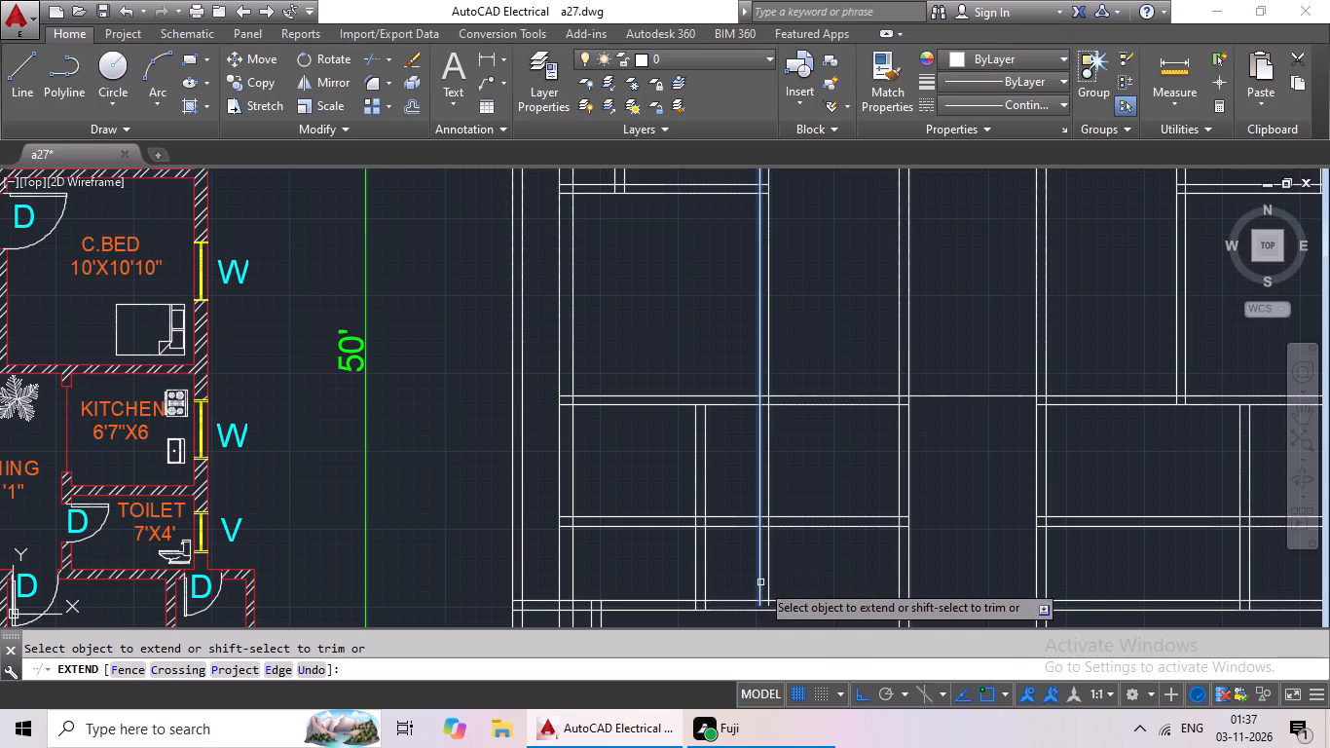
{"action": "left_click", "coordinate": [767, 590]}
{"action": "left_click", "coordinate": [760, 594]}
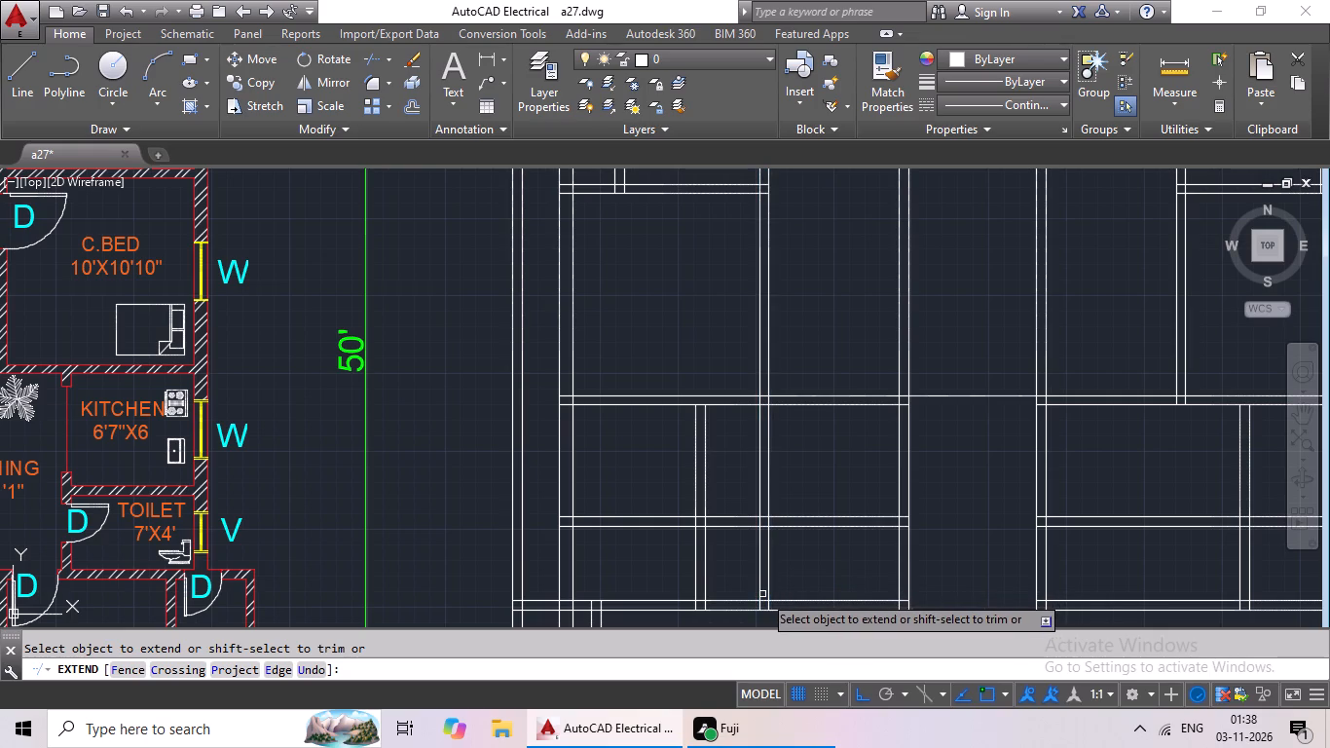
Extend both west partition lines from the toilet's south wall through the southern bedroom area to the plan's south outer wall.
{"action": "scroll", "coordinate": [813, 579], "scroll_direction": "down", "scroll_amount": 1}
{"action": "middle_click_drag", "start_coordinate": [809, 564], "coordinate": [762, 419]}
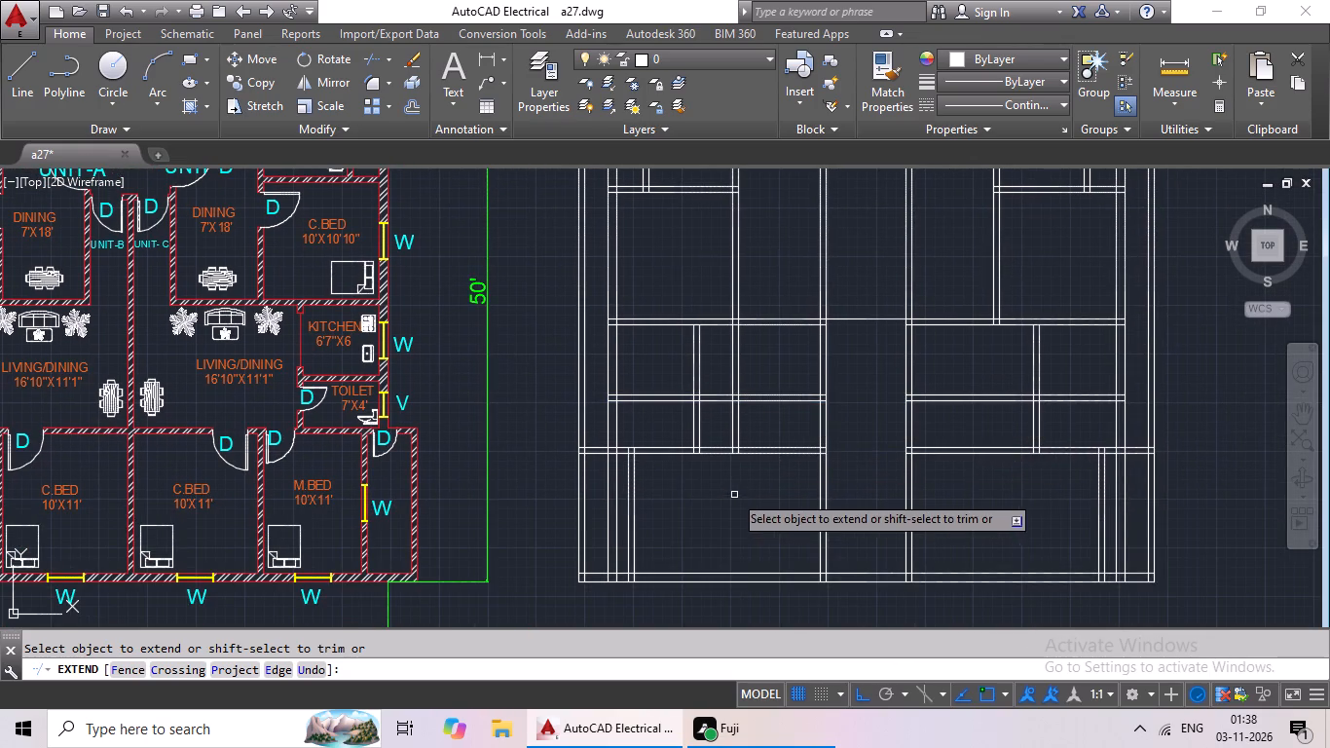
{"action": "left_click", "coordinate": [735, 430]}
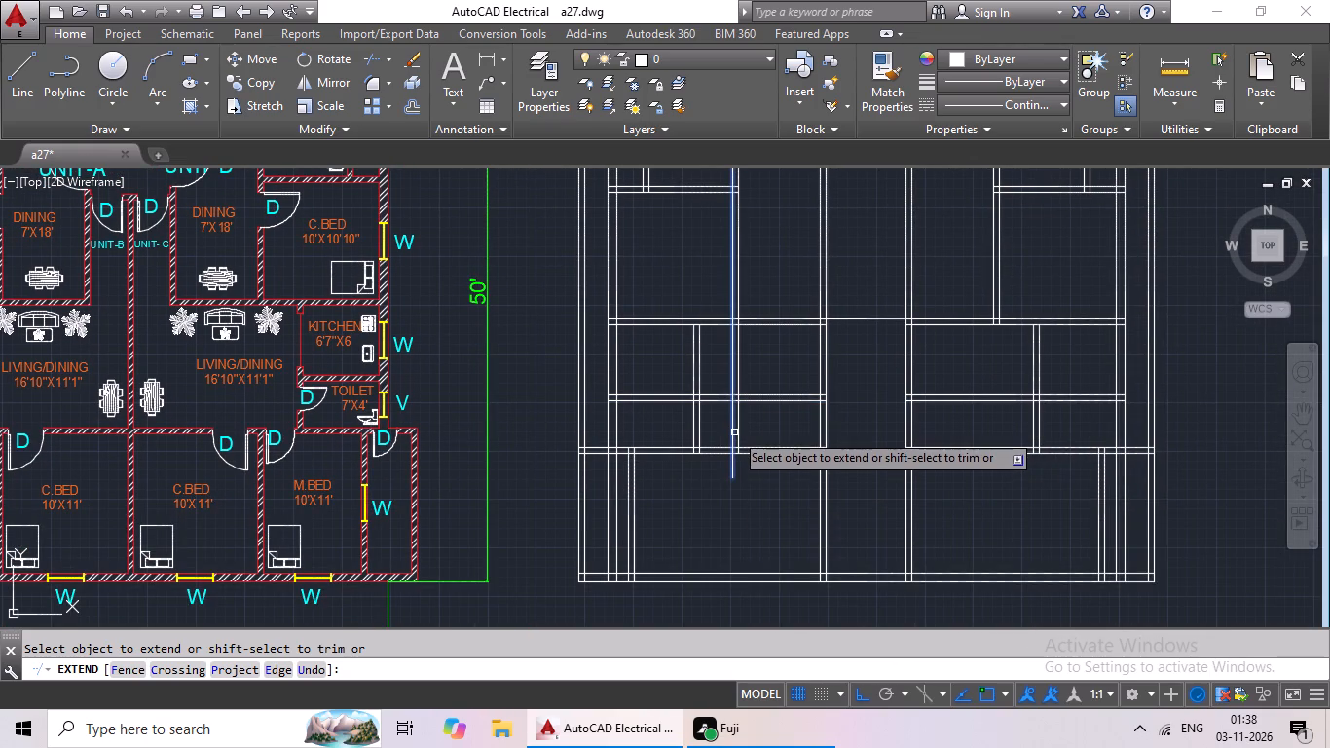
{"action": "left_click", "coordinate": [734, 432]}
{"action": "left_click", "coordinate": [738, 426]}
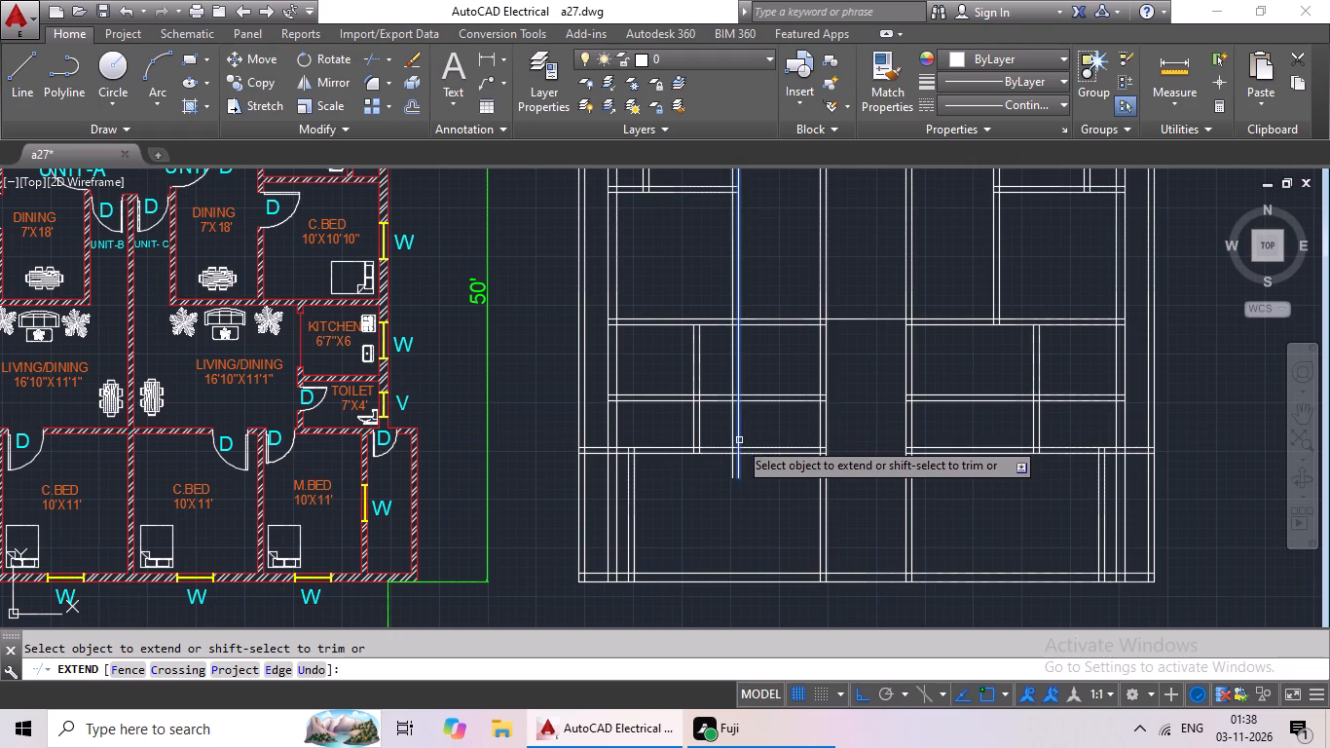
{"action": "left_click_drag", "start_coordinate": [734, 451], "coordinate": [735, 439]}
{"action": "left_click", "coordinate": [733, 431]}
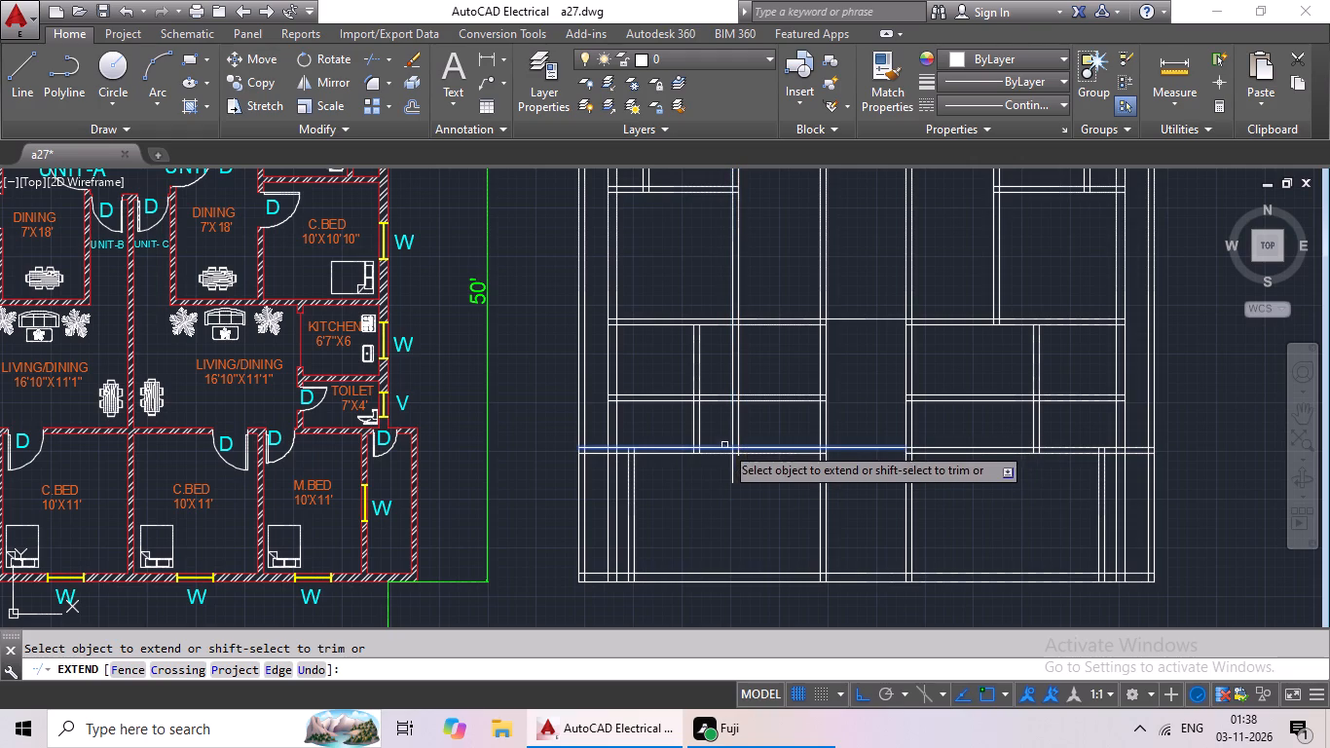
{"action": "left_click", "coordinate": [733, 435]}
{"action": "left_click", "coordinate": [735, 460]}
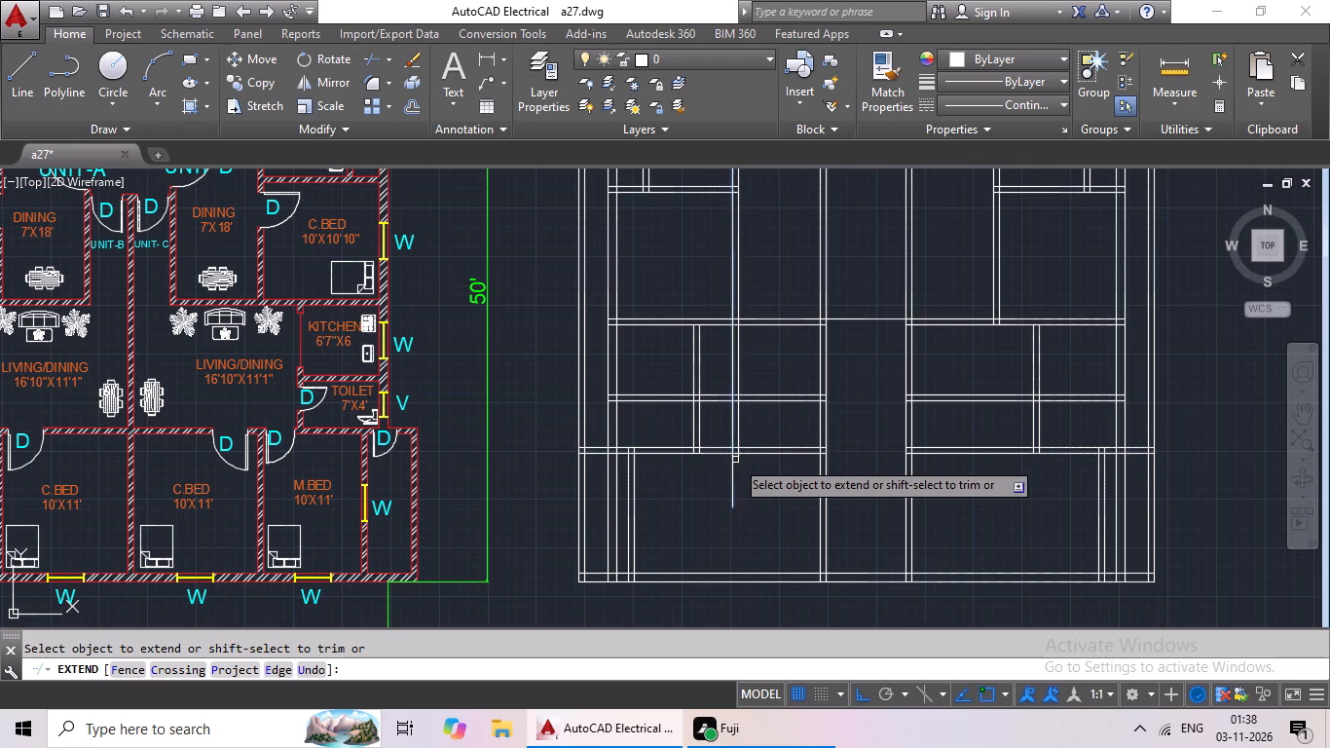
{"action": "left_click", "coordinate": [734, 436]}
{"action": "left_click", "coordinate": [737, 432]}
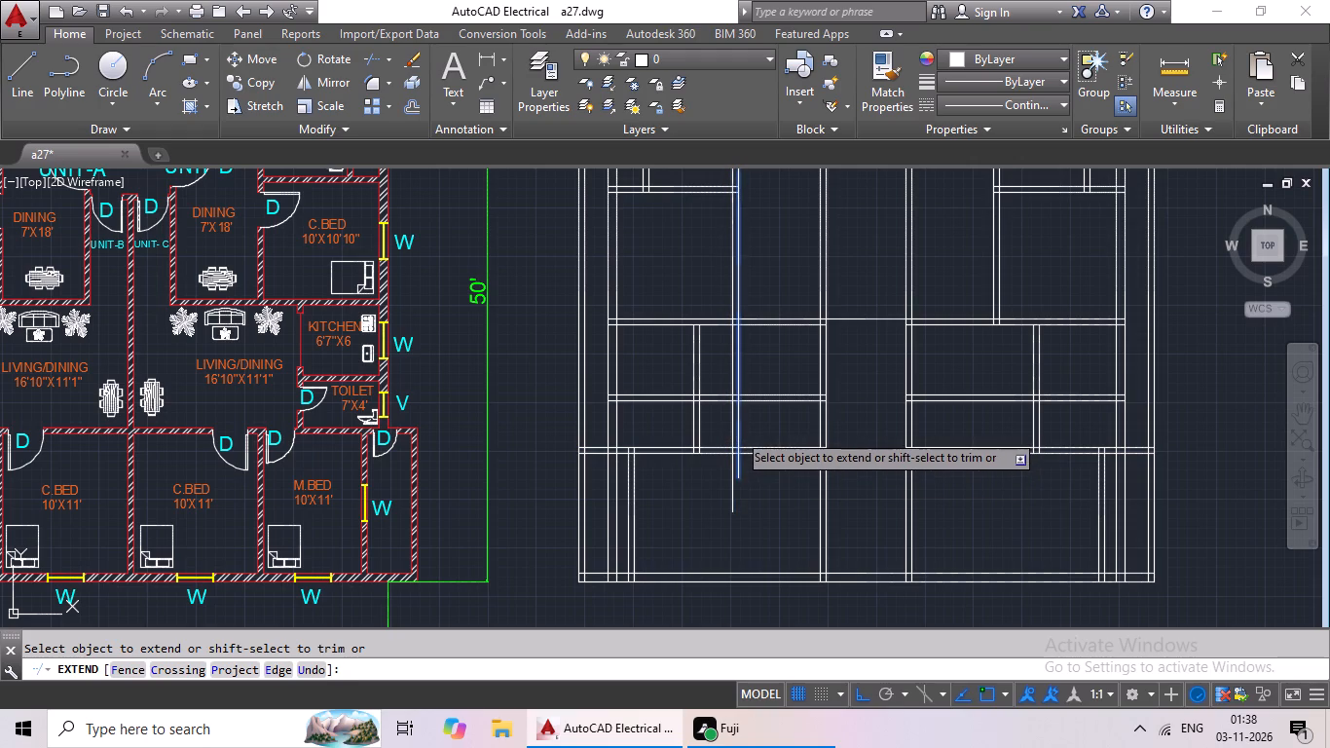
{"action": "left_click", "coordinate": [738, 449]}
{"action": "left_click", "coordinate": [733, 421]}
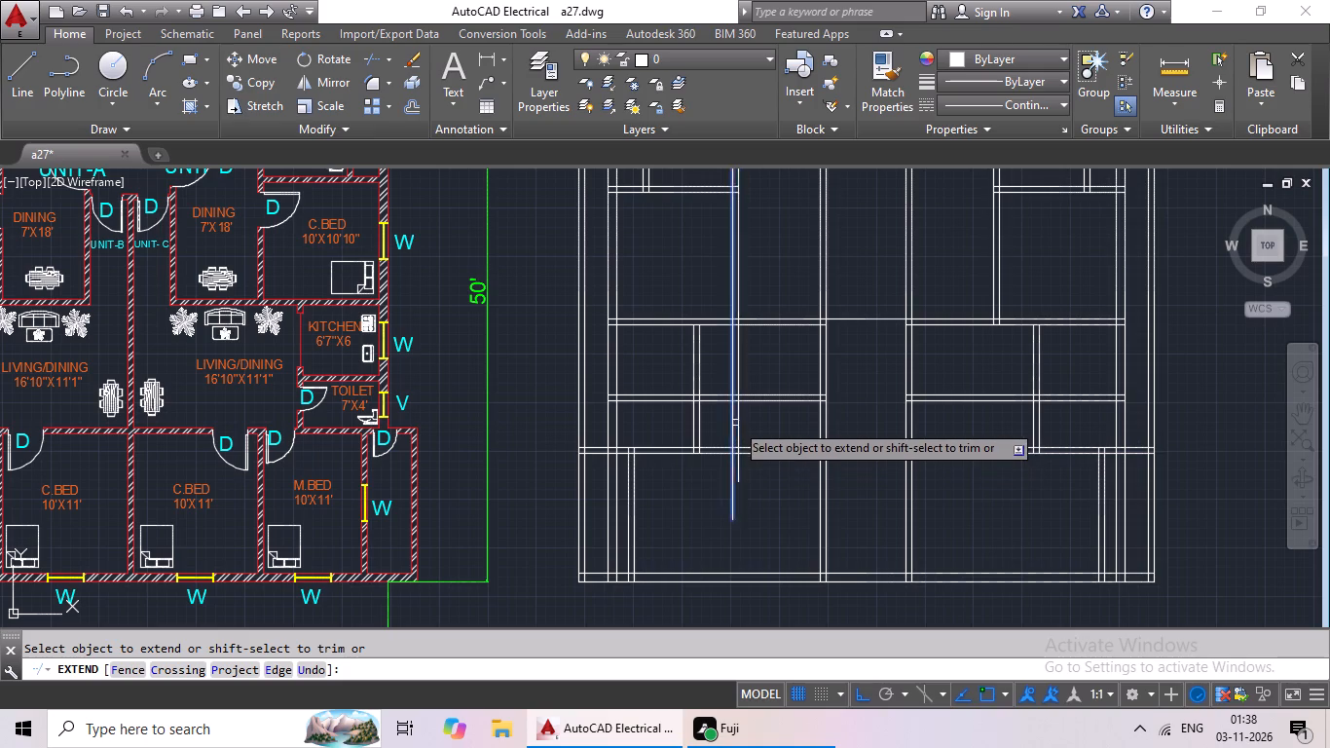
{"action": "left_click", "coordinate": [742, 494]}
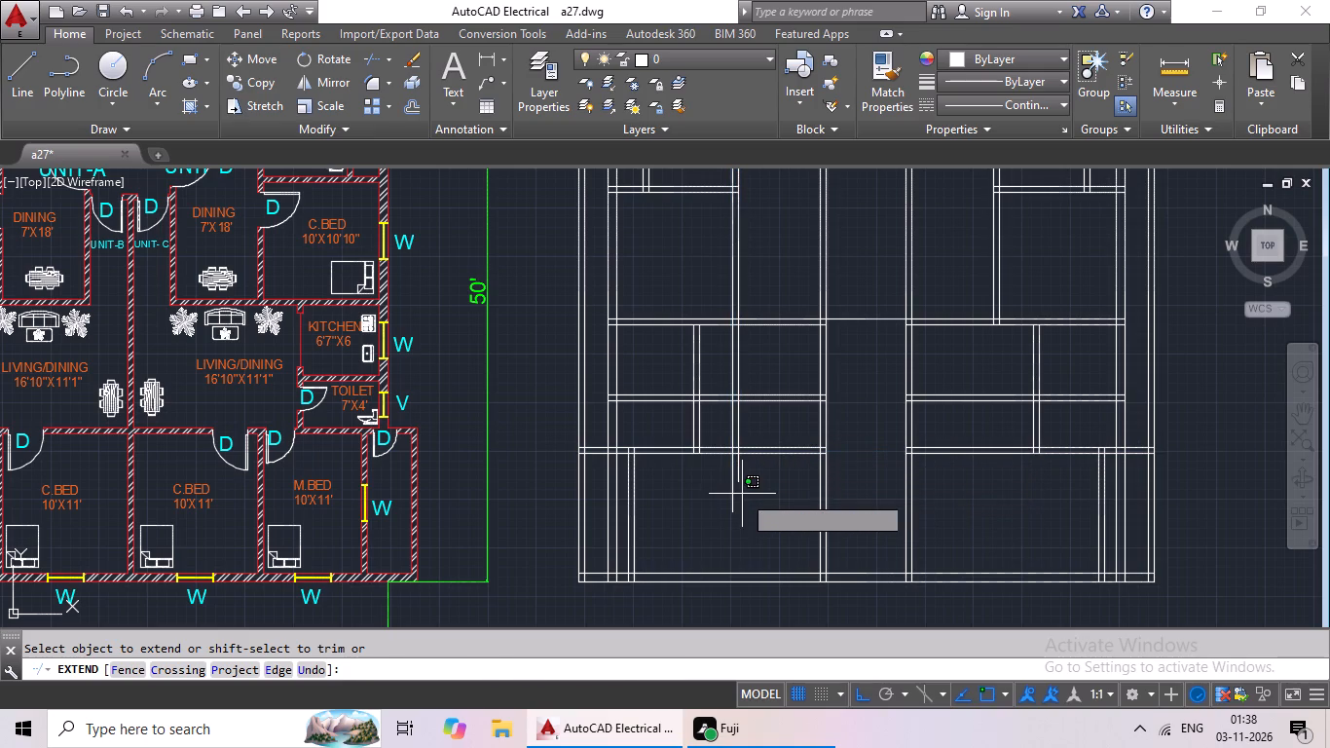
{"action": "left_click_drag", "start_coordinate": [729, 476], "coordinate": [720, 512]}
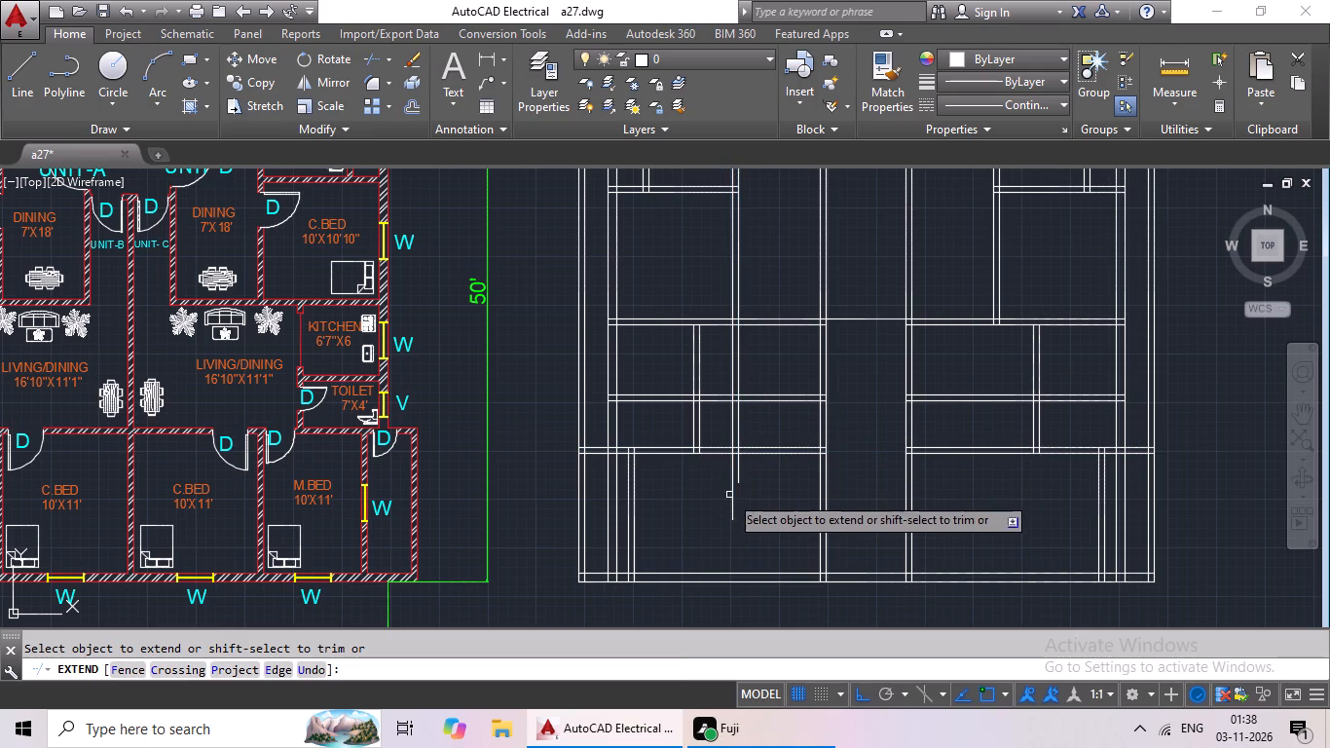
{"action": "left_click_drag", "start_coordinate": [734, 468], "coordinate": [732, 479]}
{"action": "left_click", "coordinate": [730, 502]}
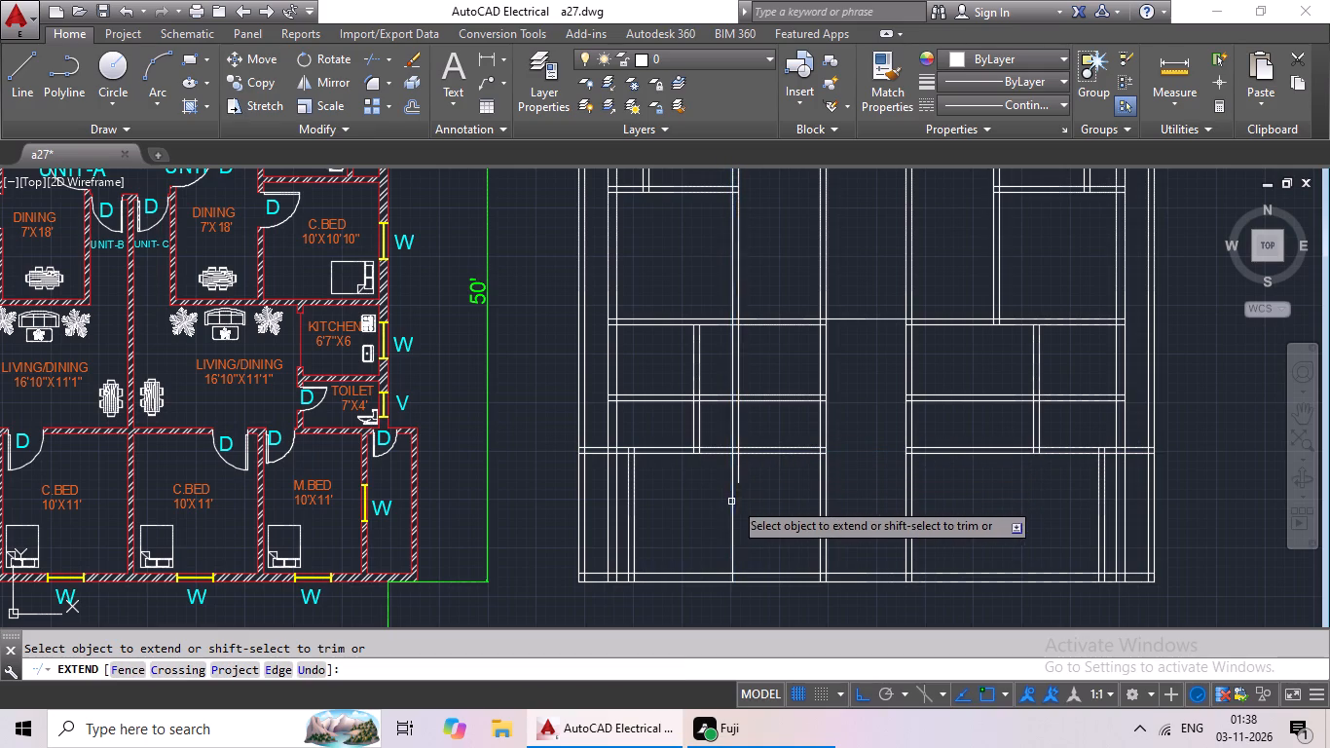
{"action": "left_click_drag", "start_coordinate": [735, 462], "coordinate": [734, 474]}
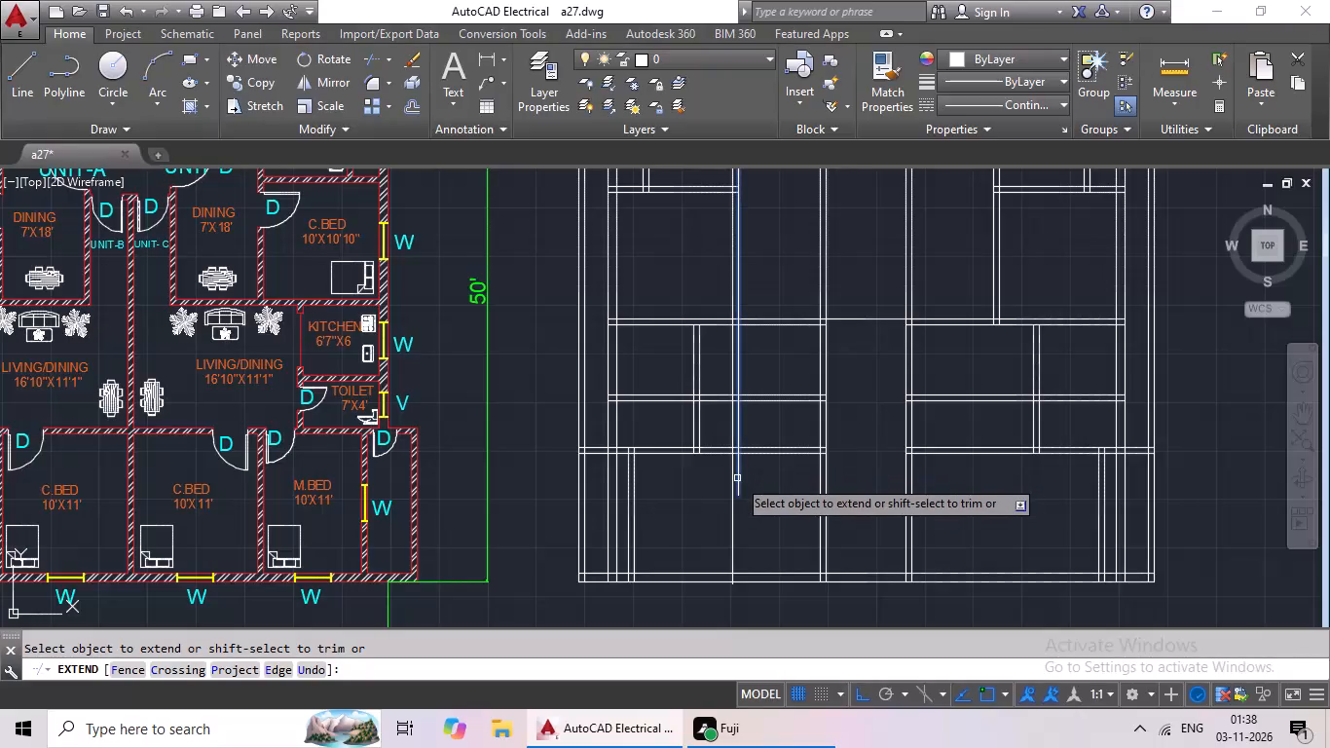
{"action": "left_click", "coordinate": [737, 478]}
{"action": "left_click", "coordinate": [738, 484]}
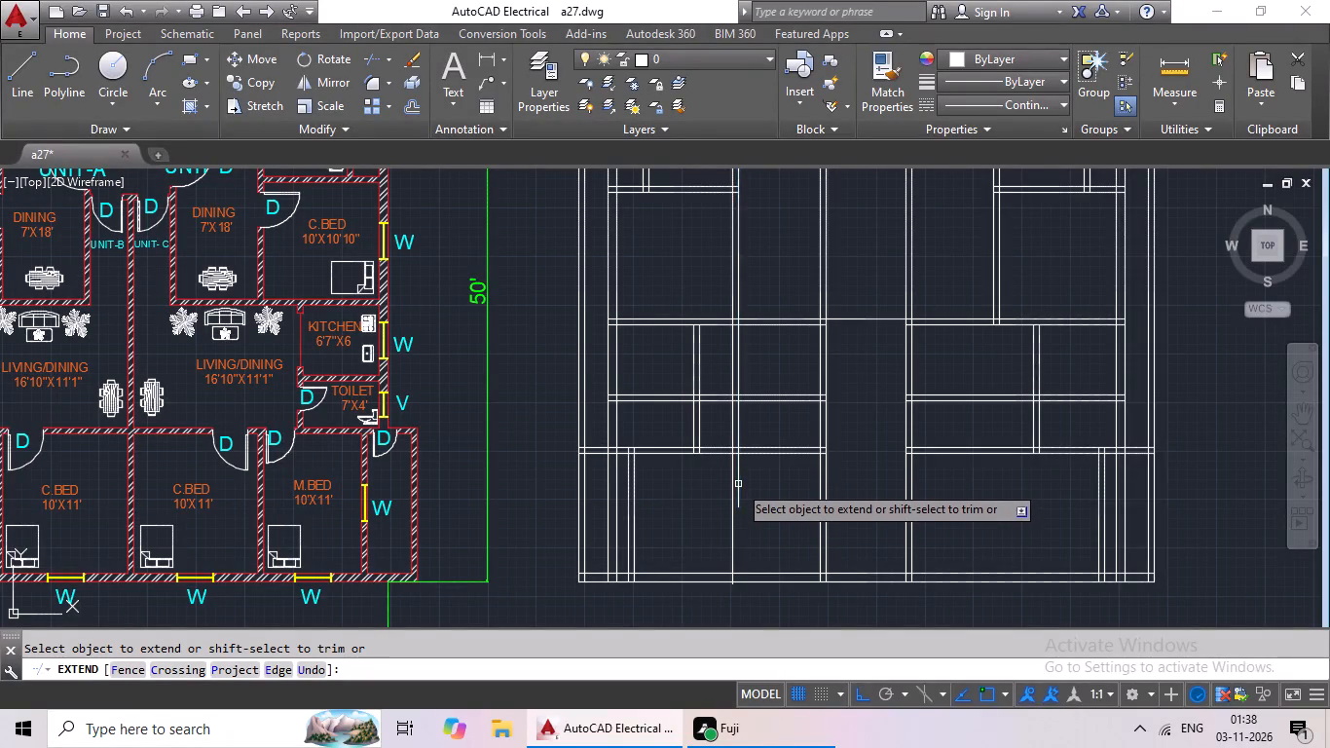
{"action": "left_click", "coordinate": [739, 494]}
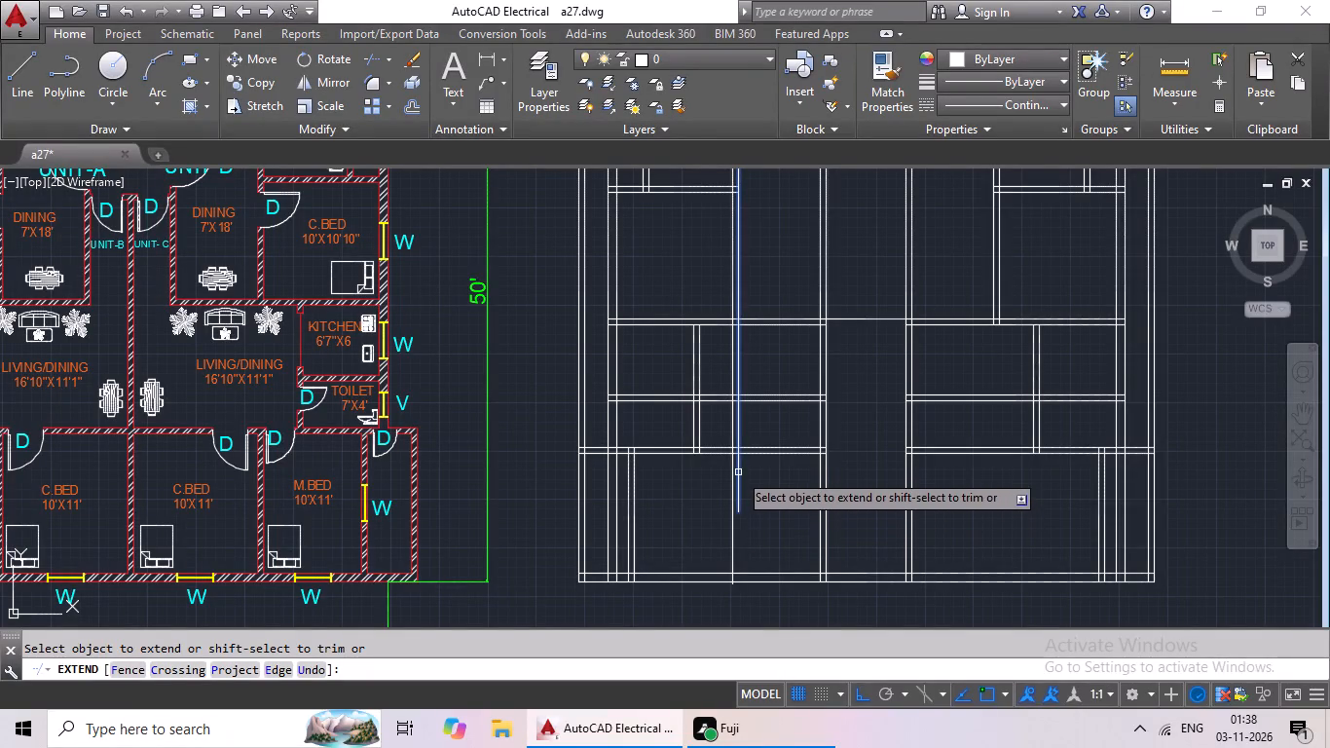
{"action": "left_click", "coordinate": [738, 457]}
{"action": "left_click", "coordinate": [737, 432]}
{"action": "left_click", "coordinate": [735, 429]}
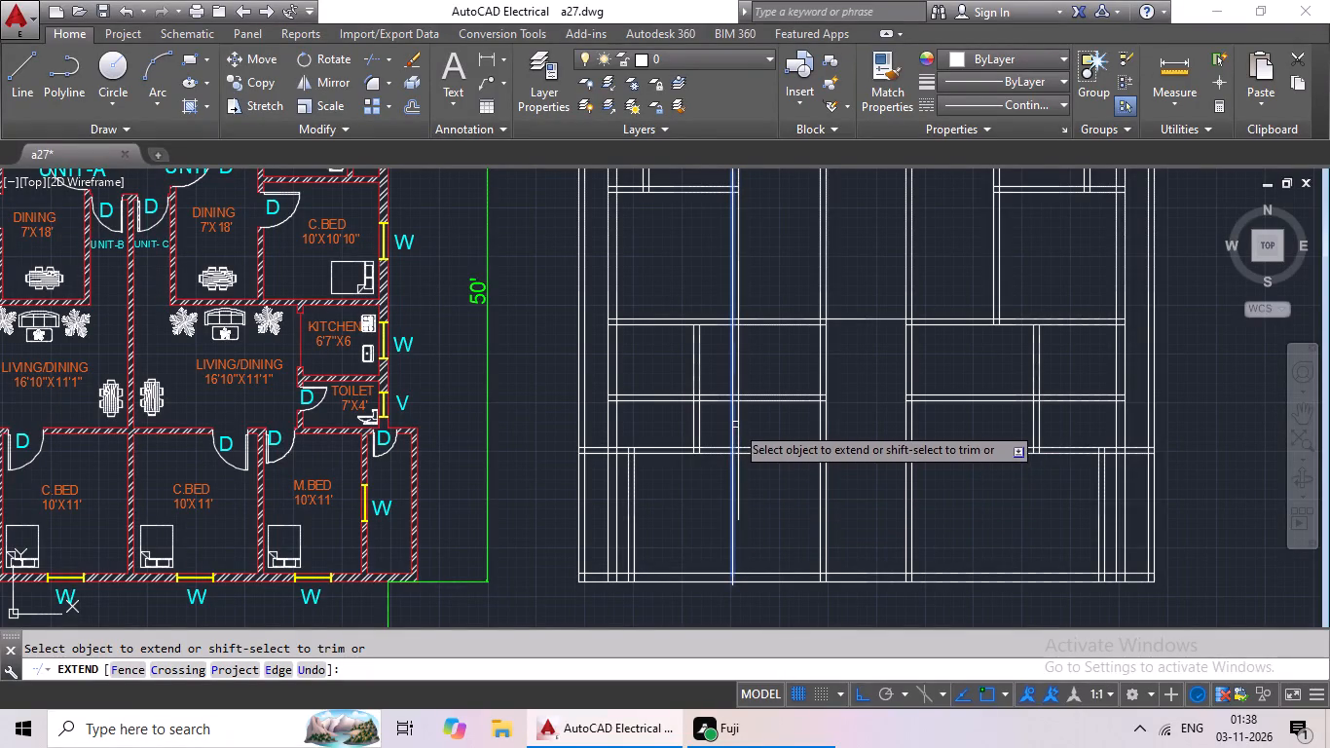
{"action": "left_click", "coordinate": [739, 485]}
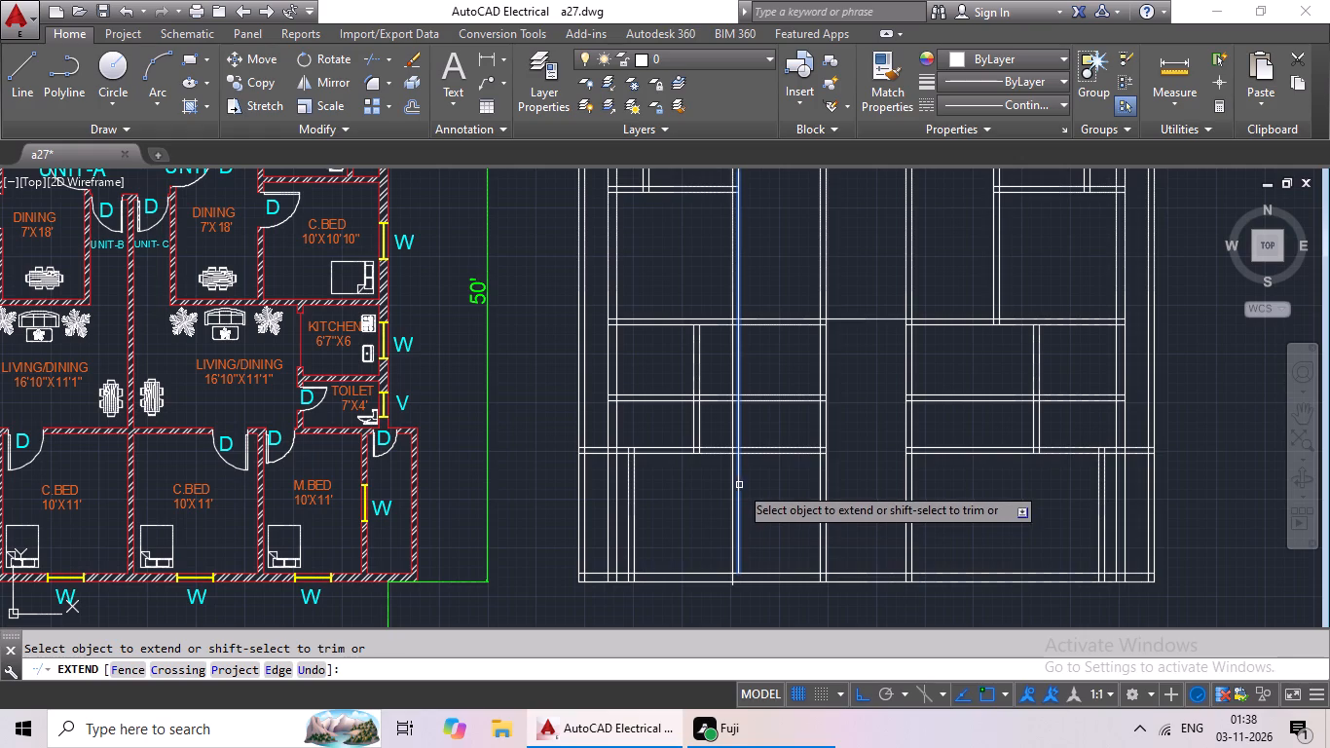
{"action": "left_click", "coordinate": [741, 476]}
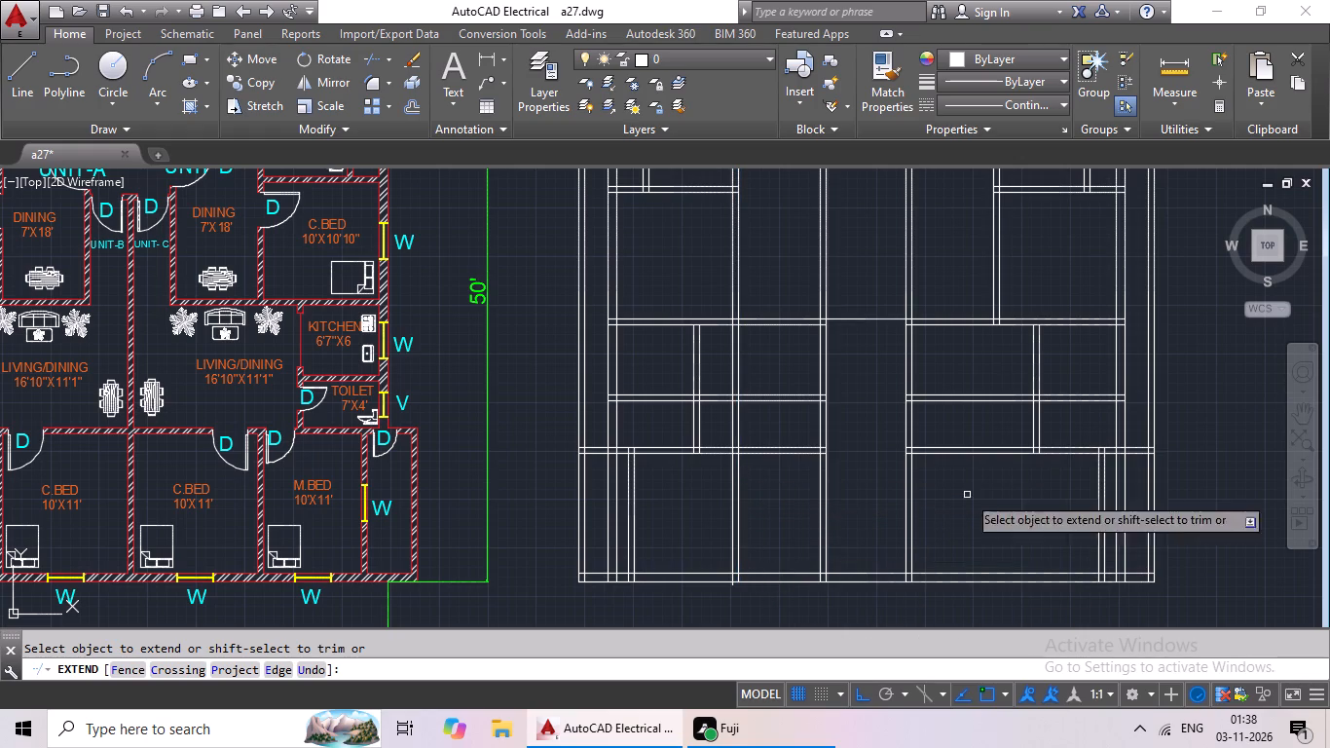
Extend both lines of the east bedroom–dining partition south past the kitchen's north wall toward the wall between kitchen and toilet.
{"action": "left_click", "coordinate": [995, 308]}
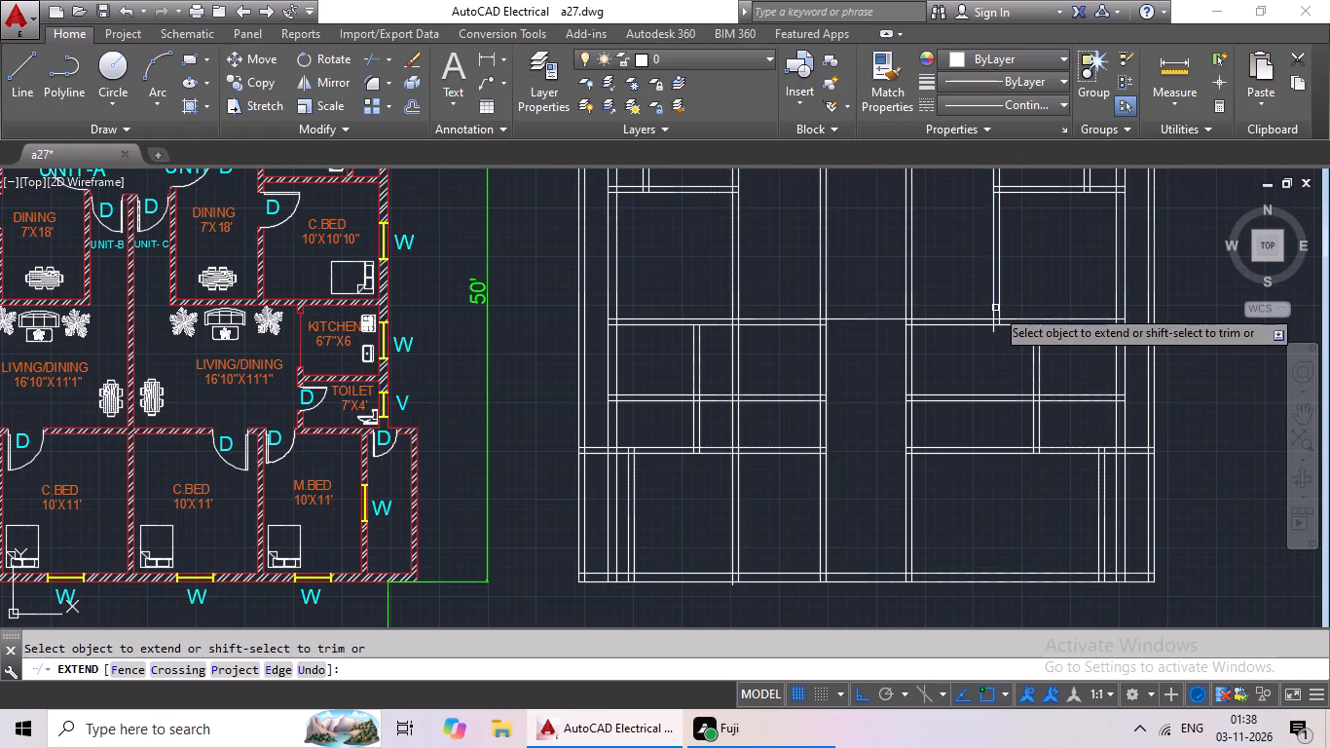
{"action": "left_click", "coordinate": [991, 287]}
{"action": "left_click", "coordinate": [991, 273]}
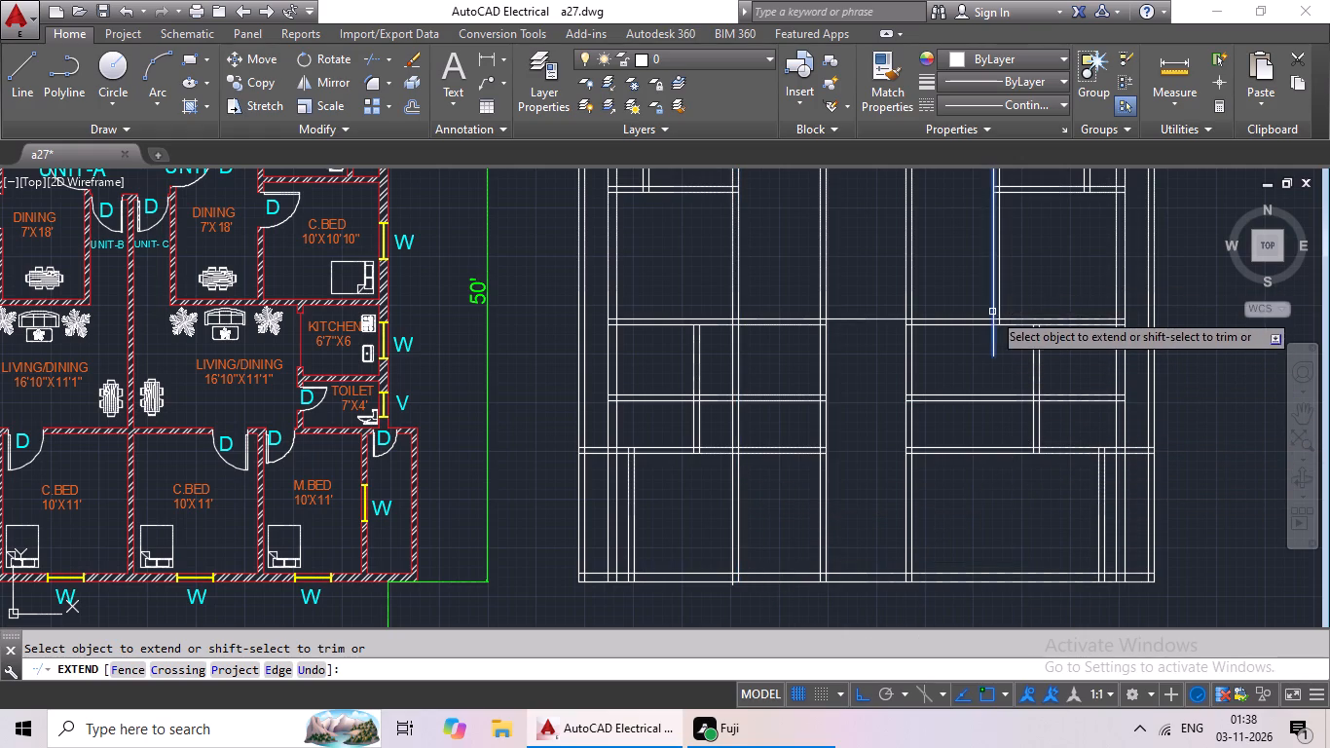
{"action": "left_click", "coordinate": [992, 286]}
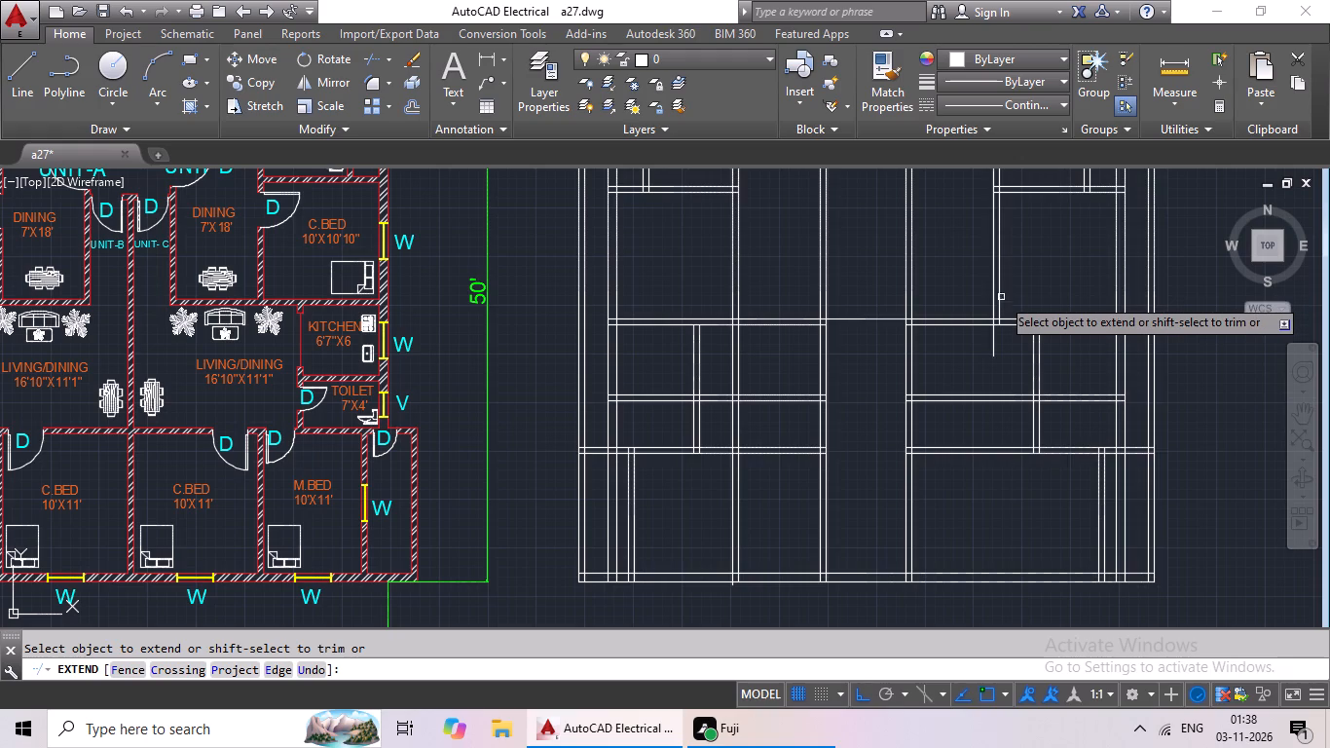
{"action": "scroll", "coordinate": [990, 298], "scroll_direction": "up", "scroll_amount": 1}
{"action": "left_click", "coordinate": [1004, 292]}
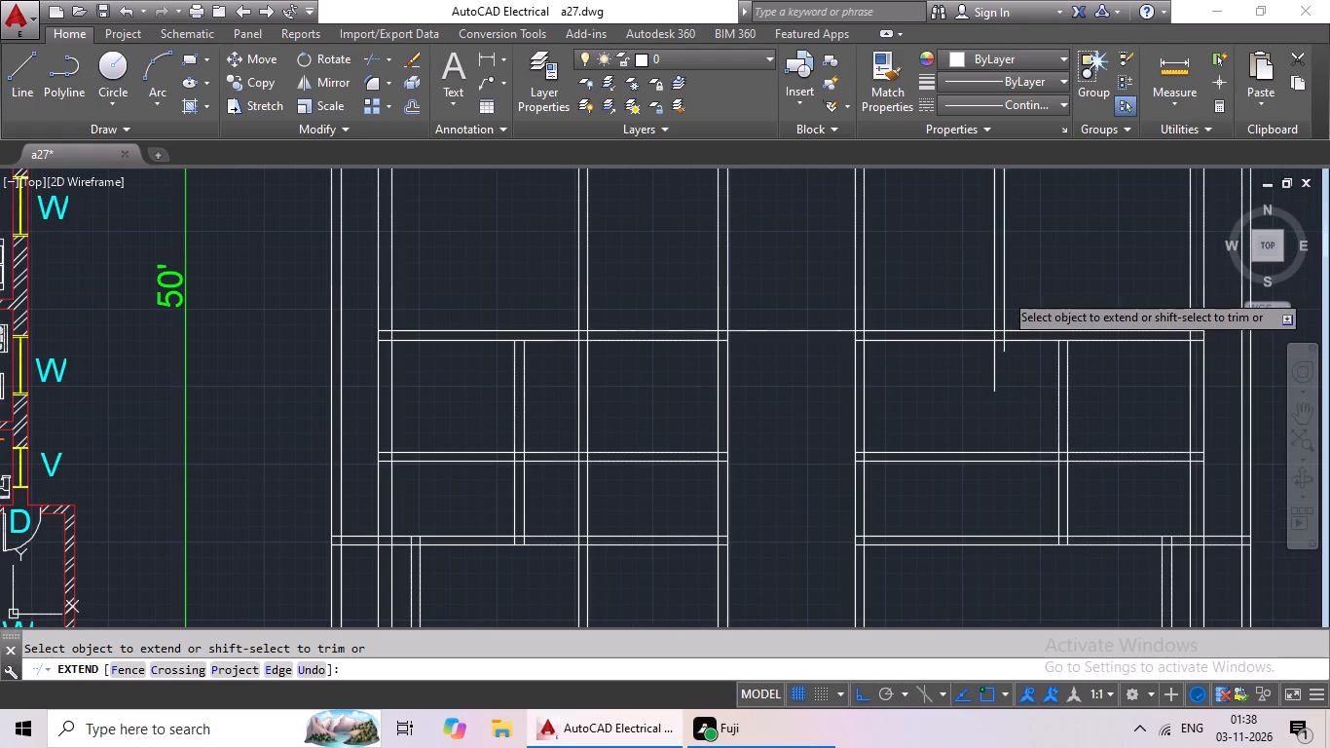
{"action": "left_click", "coordinate": [1004, 289]}
{"action": "left_click", "coordinate": [1004, 283]}
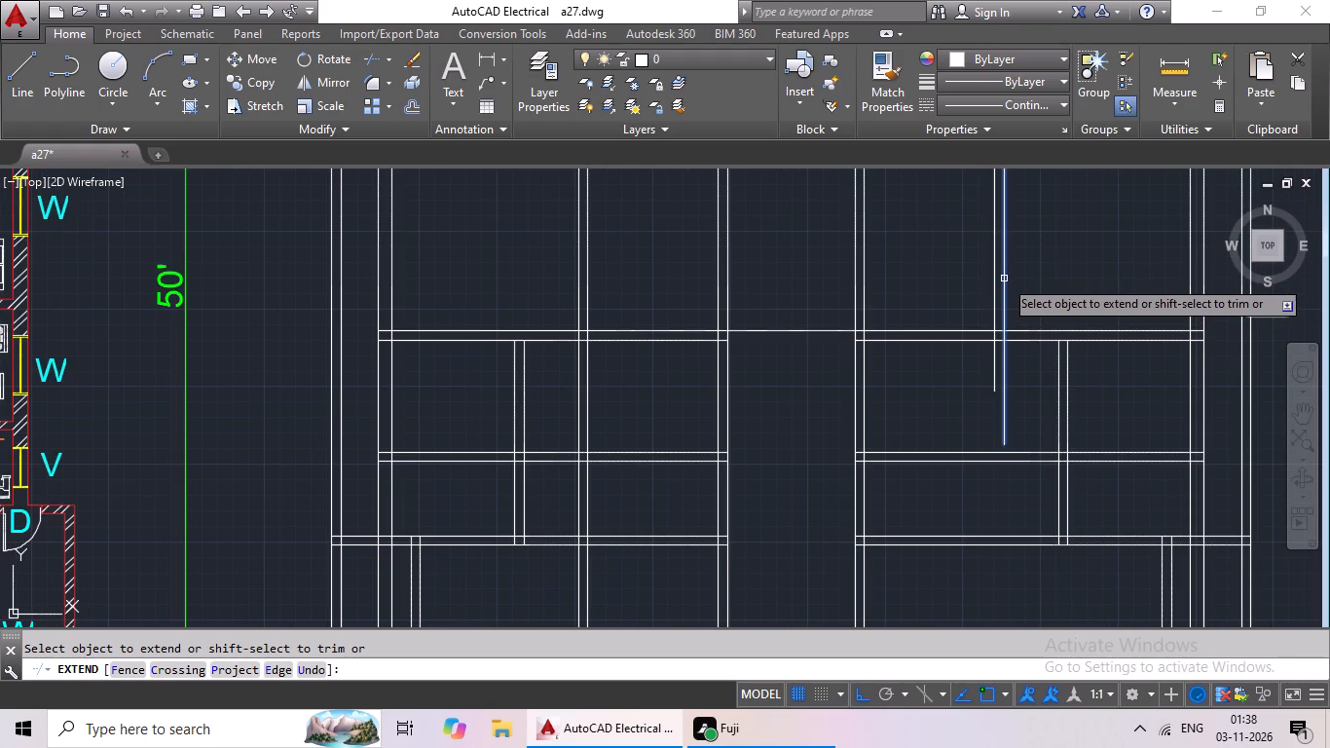
{"action": "left_click", "coordinate": [1004, 279]}
{"action": "left_click", "coordinate": [994, 336]}
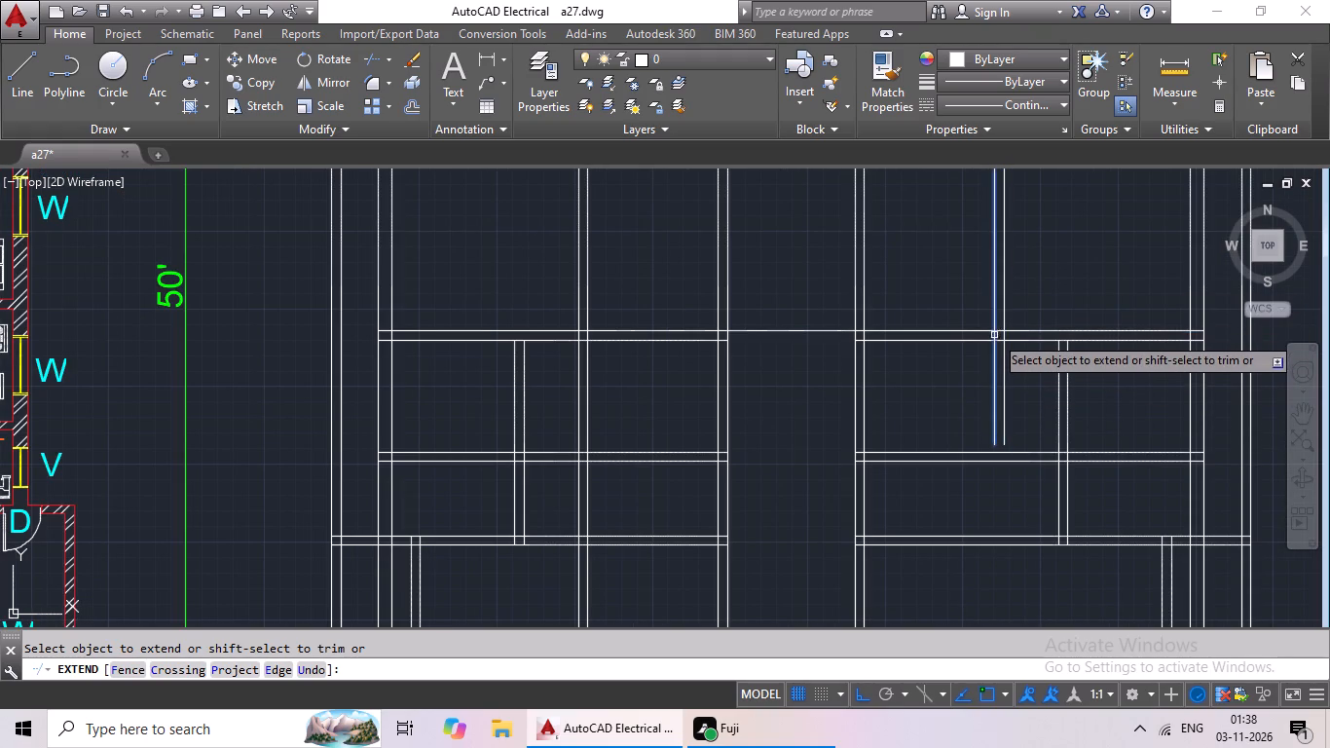
{"action": "left_click", "coordinate": [994, 326]}
{"action": "left_click", "coordinate": [992, 317]}
{"action": "left_click", "coordinate": [992, 306]}
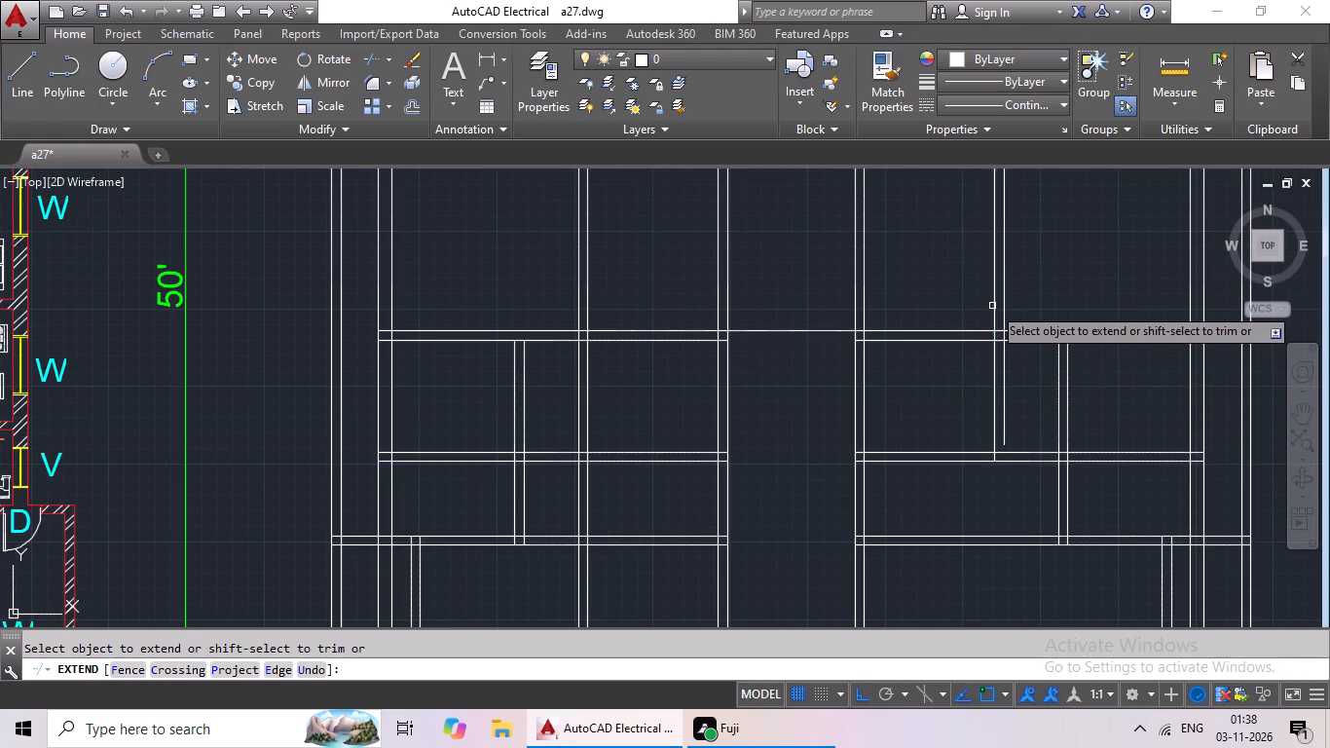
Extend the kitchen's north wall line and both kitchen–toilet wall lines across the central gap, and the latter east to the side extension.
{"action": "left_click", "coordinate": [991, 310]}
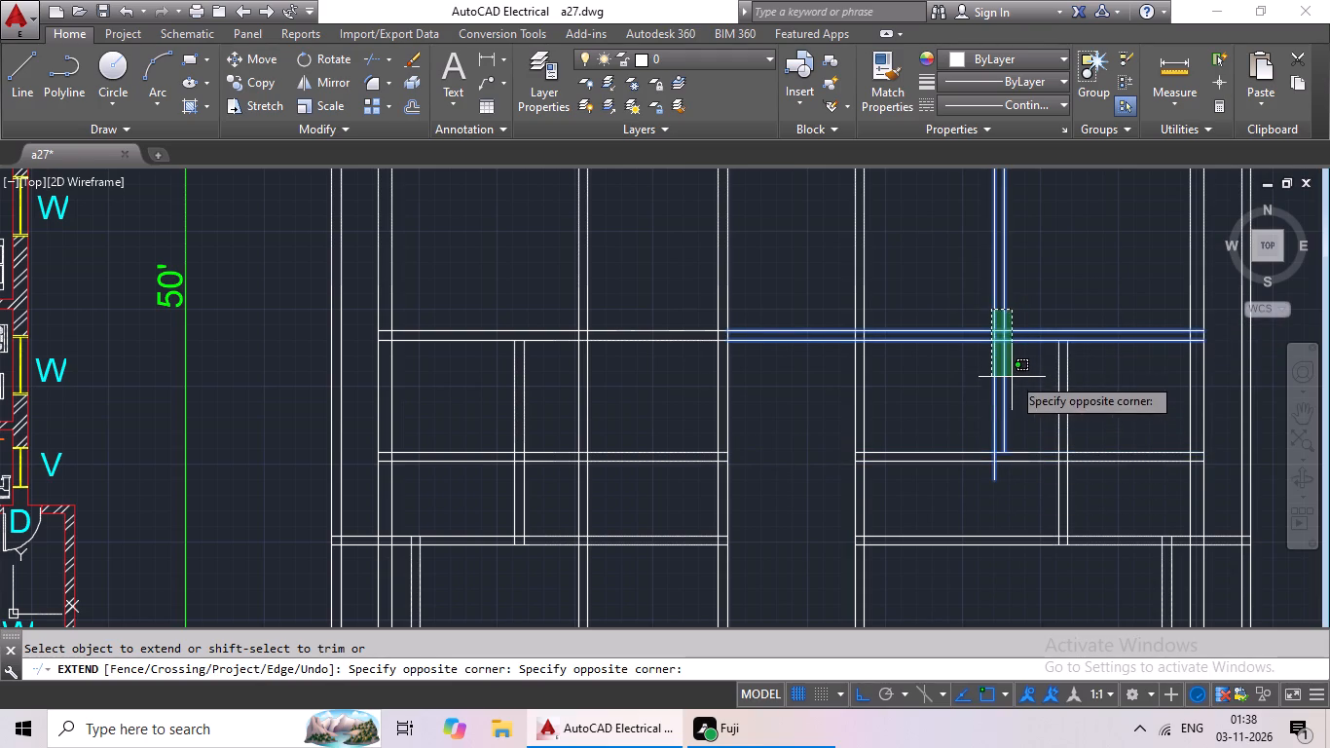
{"action": "left_click", "coordinate": [1012, 372]}
{"action": "left_click", "coordinate": [1003, 392]}
{"action": "left_click", "coordinate": [1003, 394]}
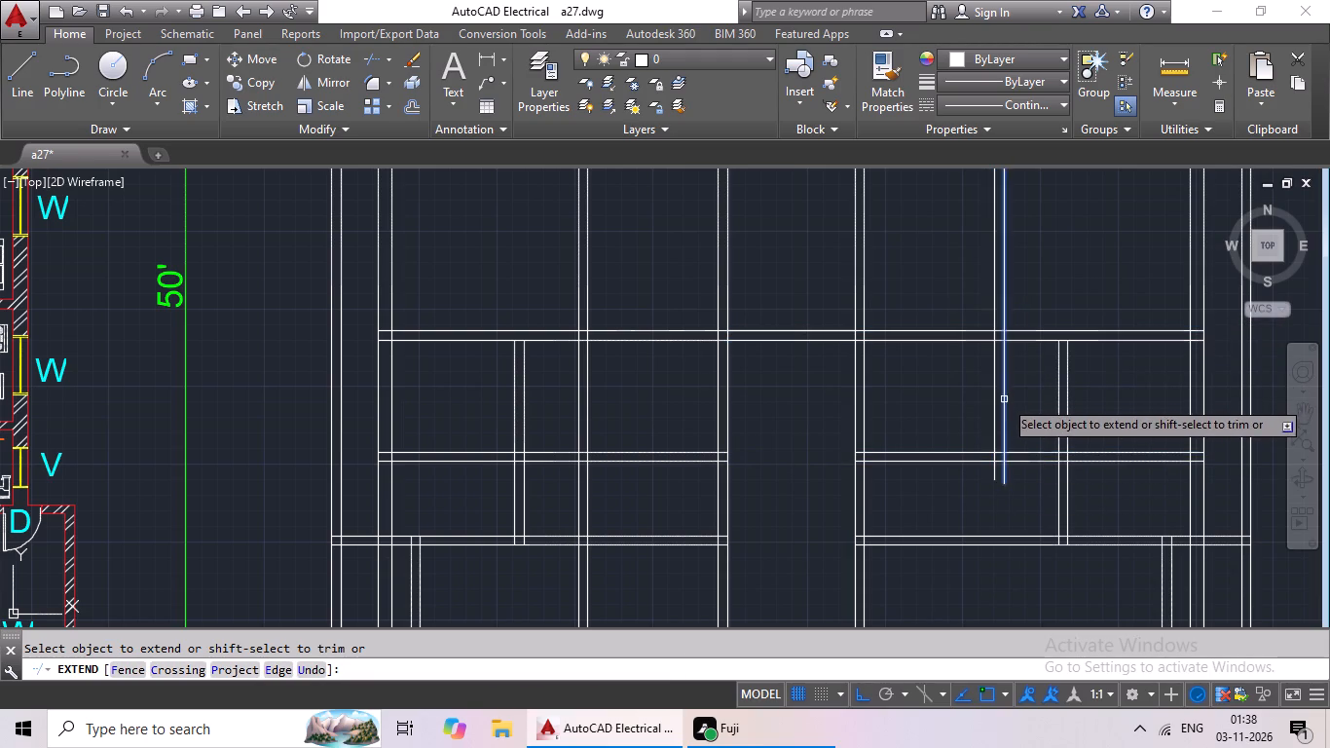
{"action": "left_click", "coordinate": [1002, 401]}
{"action": "left_click", "coordinate": [998, 392]}
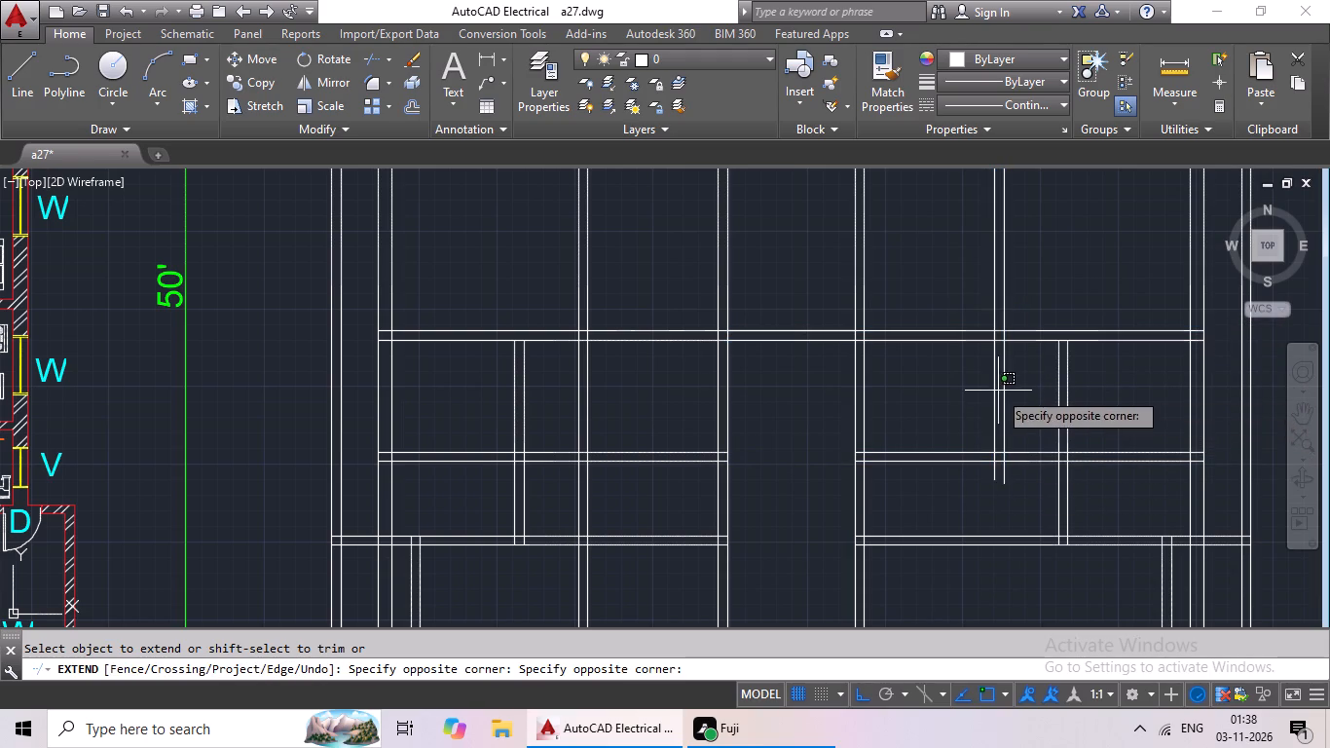
{"action": "left_click", "coordinate": [994, 472]}
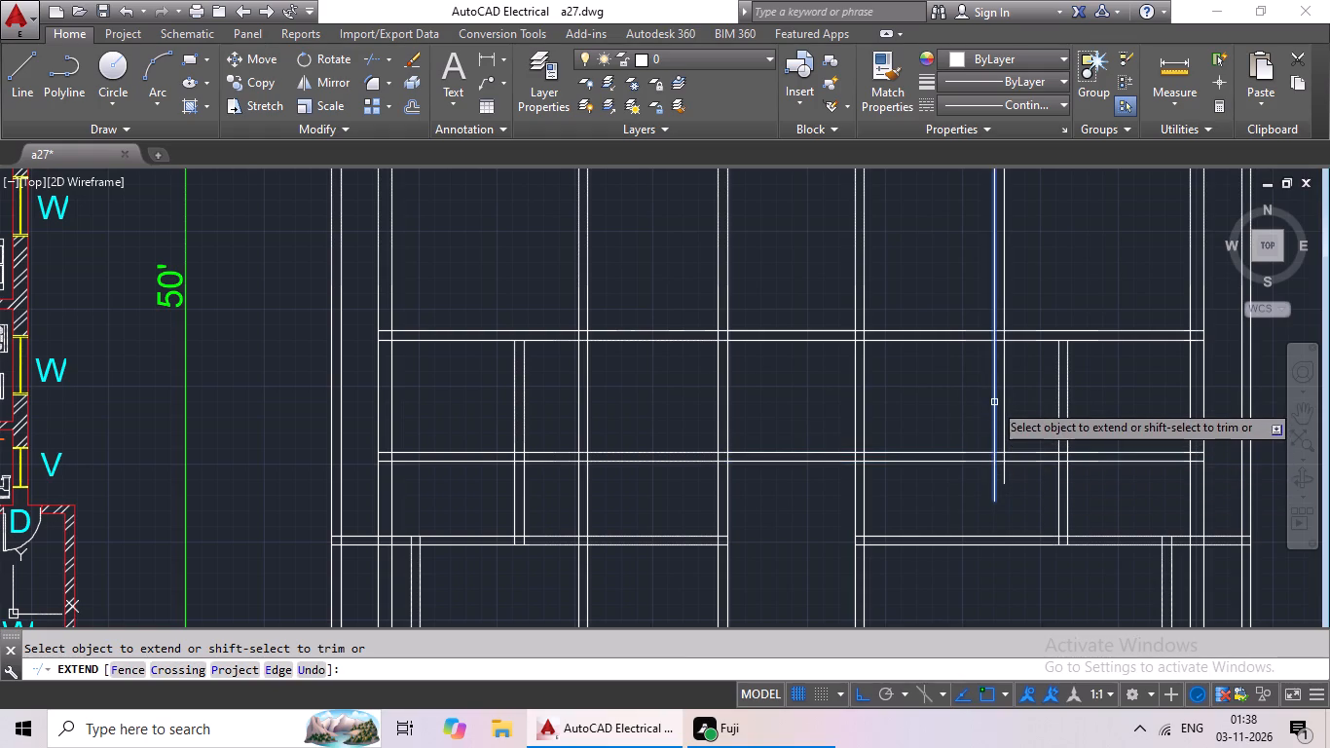
{"action": "left_click", "coordinate": [993, 402]}
{"action": "left_click", "coordinate": [990, 383]}
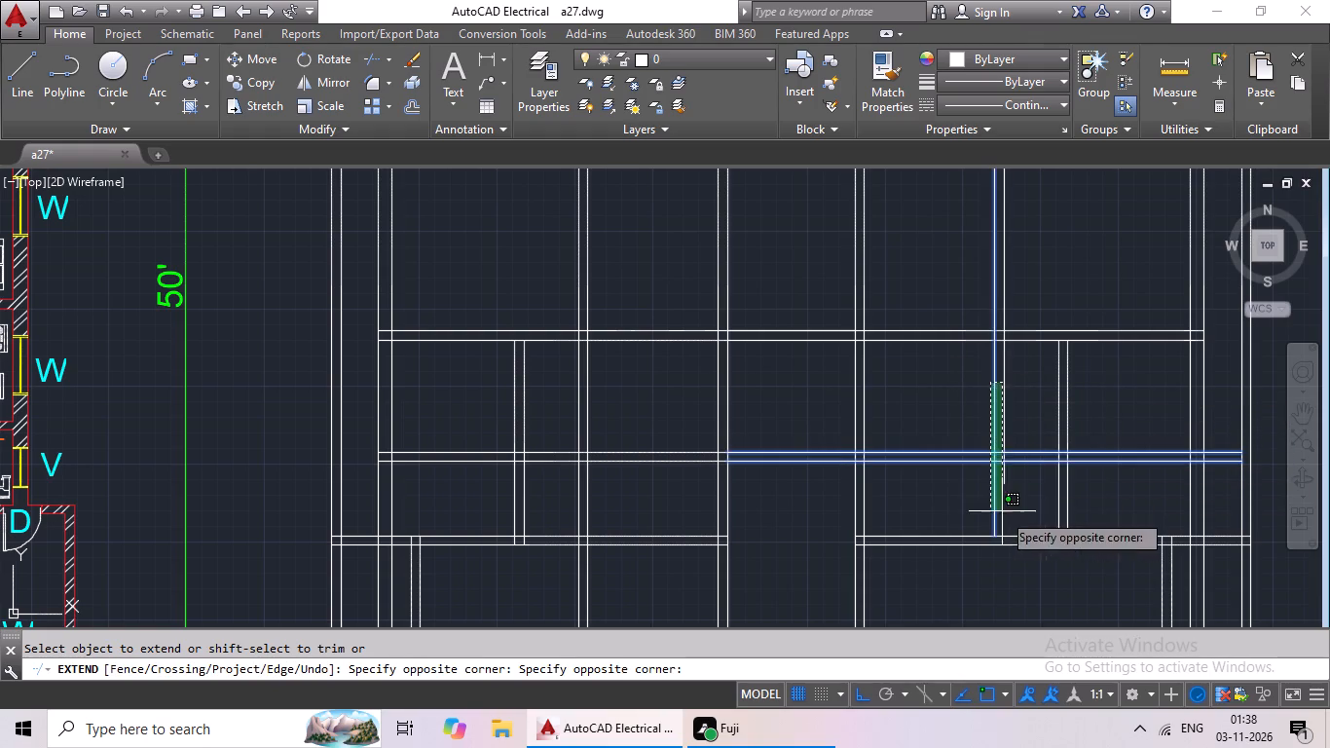
{"action": "left_click", "coordinate": [992, 481]}
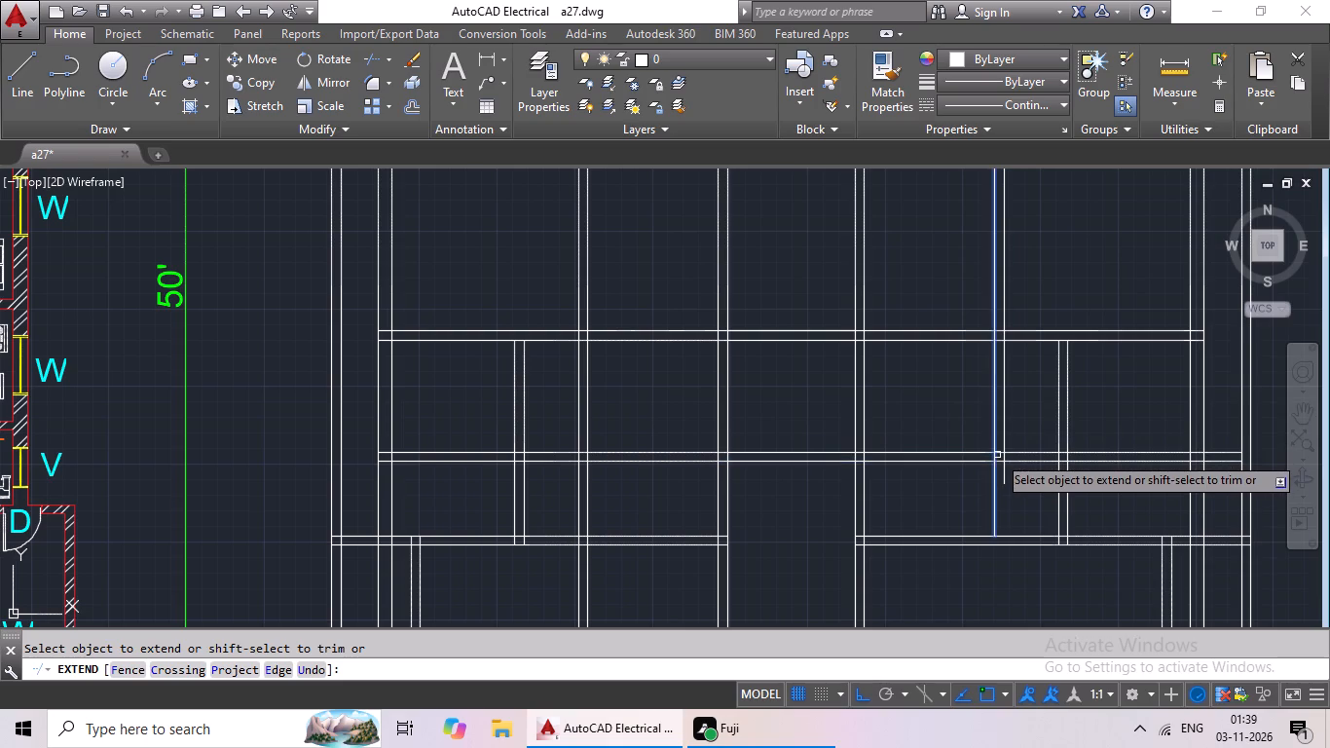
{"action": "left_click", "coordinate": [998, 460]}
{"action": "left_click", "coordinate": [1001, 467]}
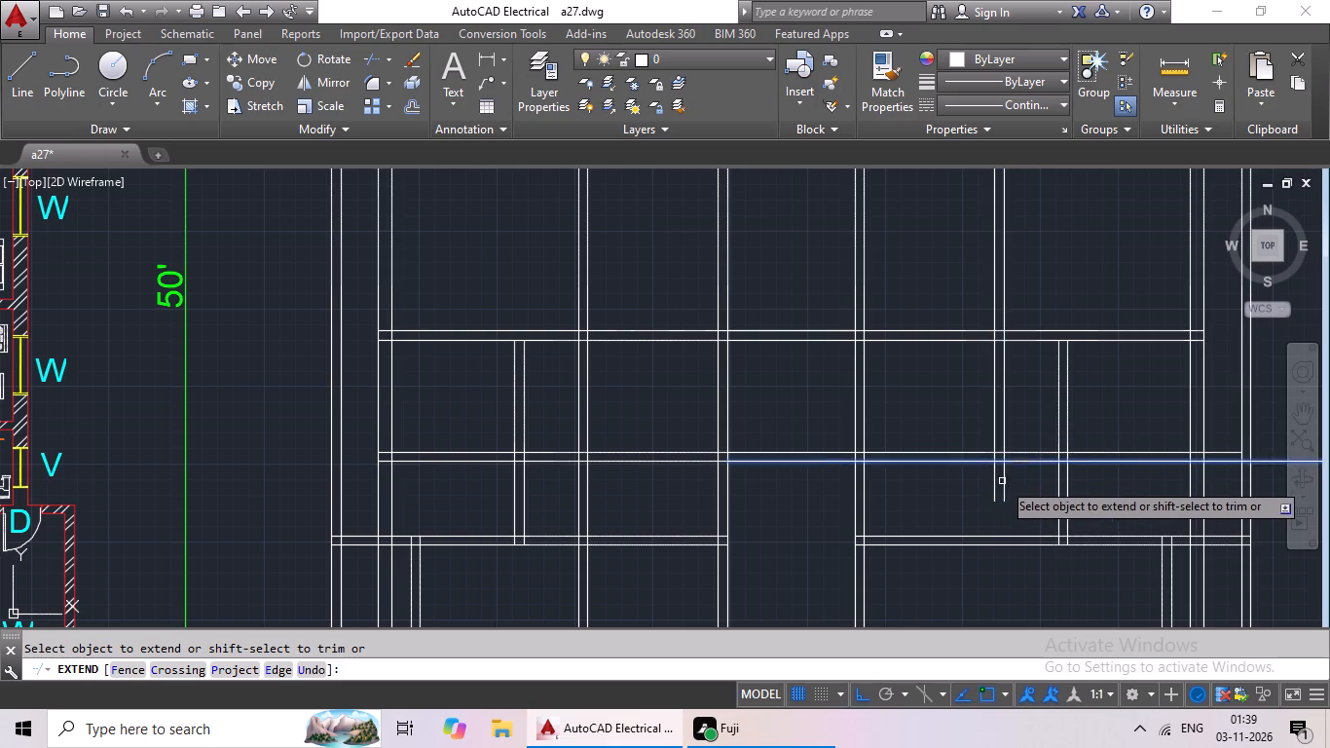
Extend both lines of the east bedroom–dining partition south to the outer line of the toilet's south wall.
{"action": "left_click", "coordinate": [997, 489]}
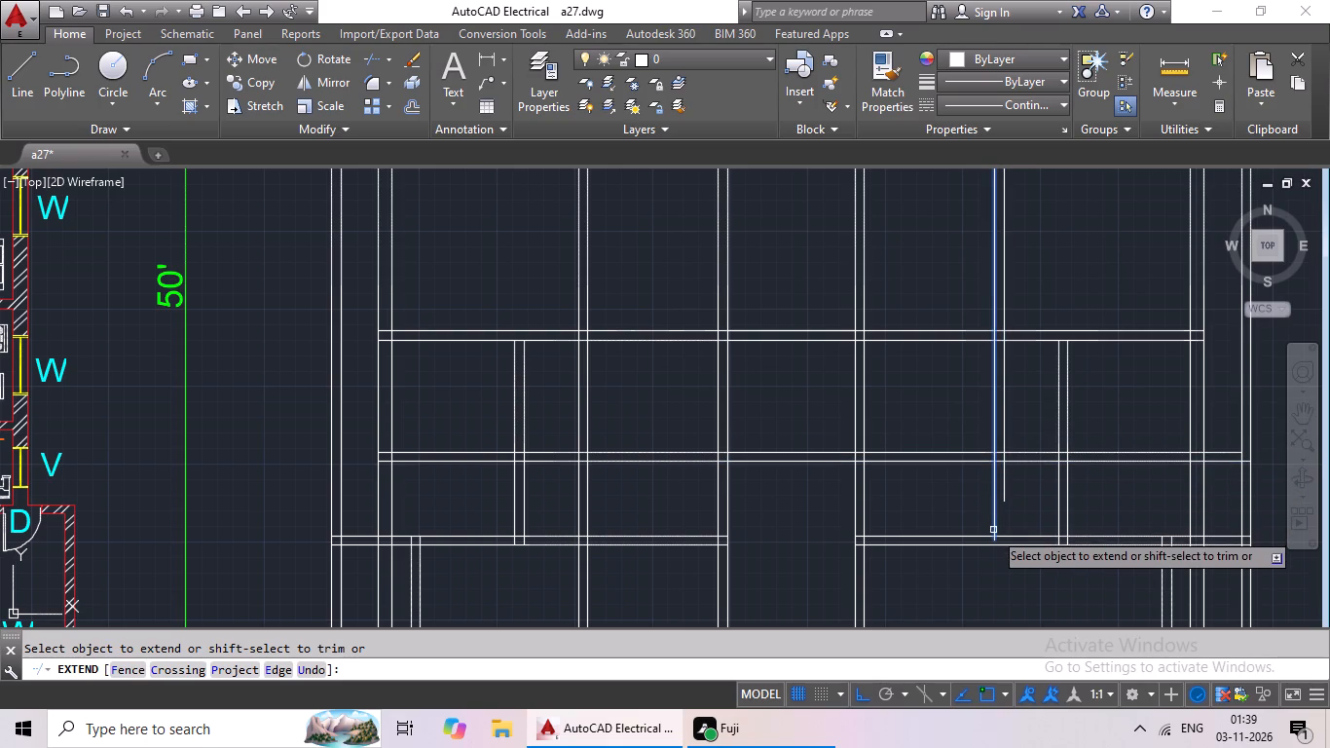
{"action": "left_click", "coordinate": [991, 520]}
{"action": "left_click", "coordinate": [1001, 489]}
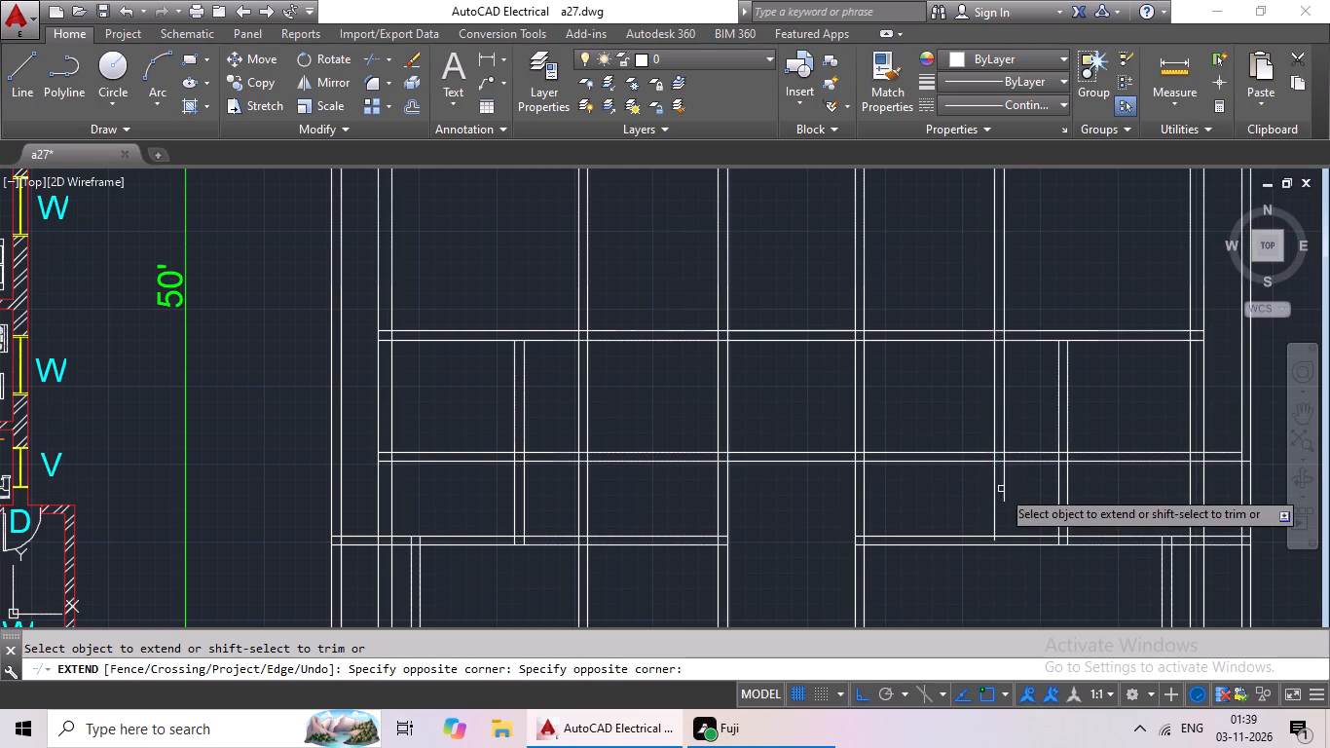
{"action": "left_click_drag", "start_coordinate": [1006, 491], "coordinate": [1005, 482]}
{"action": "left_click", "coordinate": [1001, 476]}
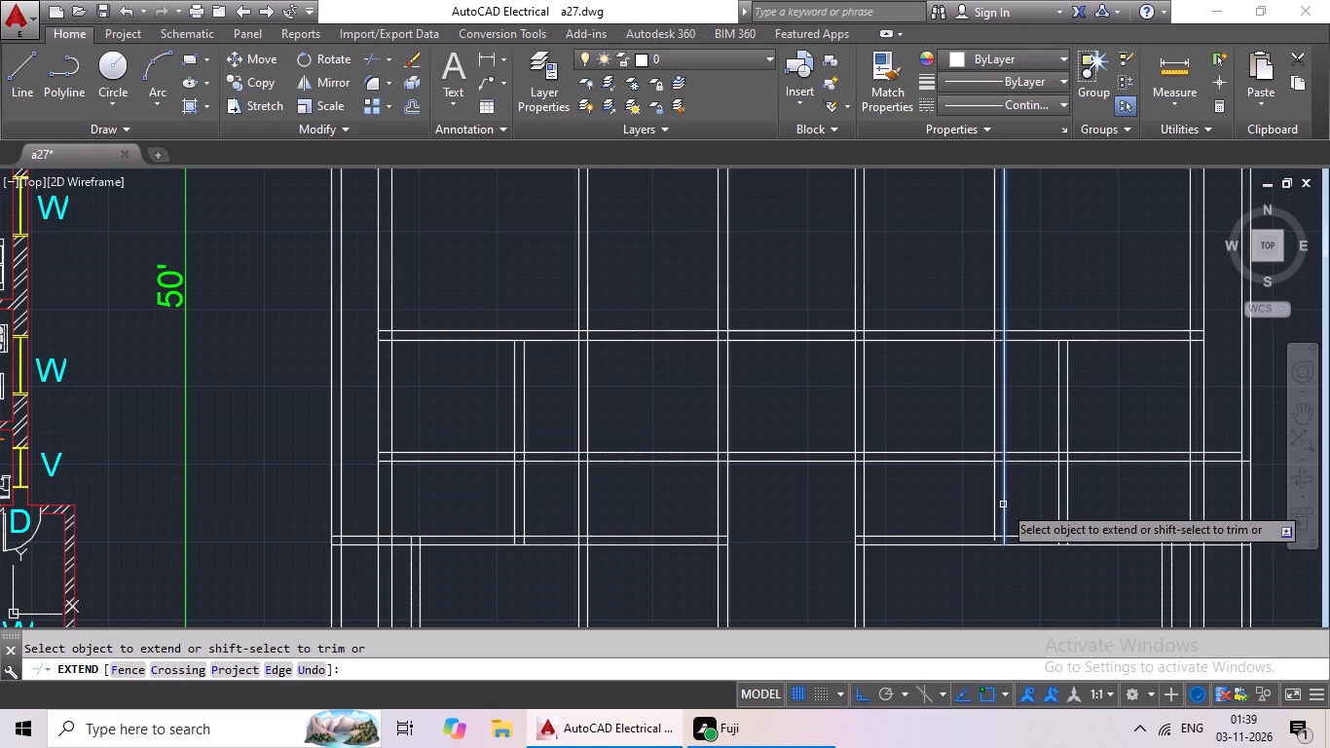
{"action": "left_click", "coordinate": [1003, 505]}
{"action": "left_click", "coordinate": [996, 508]}
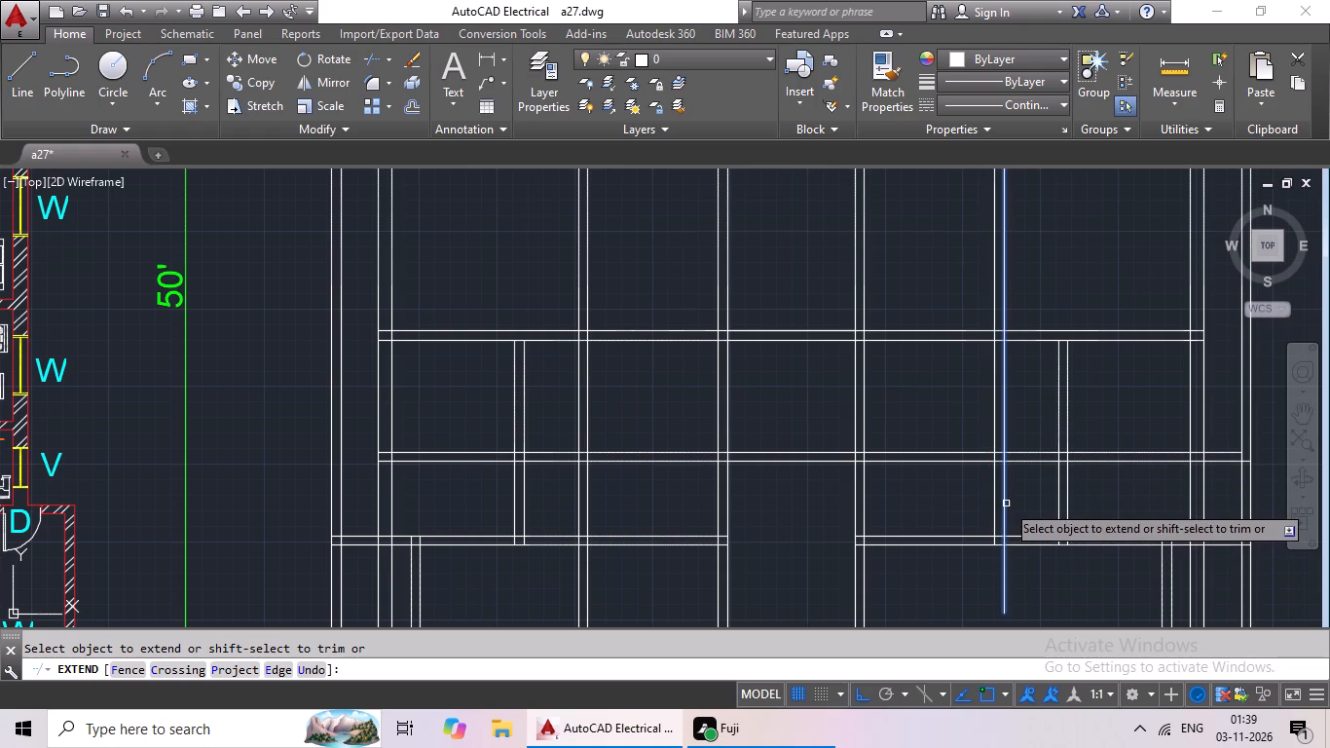
Extend the east line of the east partition from the toilet's south wall through the southern bedroom area to the south outer wall.
{"action": "left_click", "coordinate": [1005, 503]}
{"action": "left_click", "coordinate": [1005, 532]}
{"action": "scroll", "coordinate": [1014, 549], "scroll_direction": "down", "scroll_amount": 1}
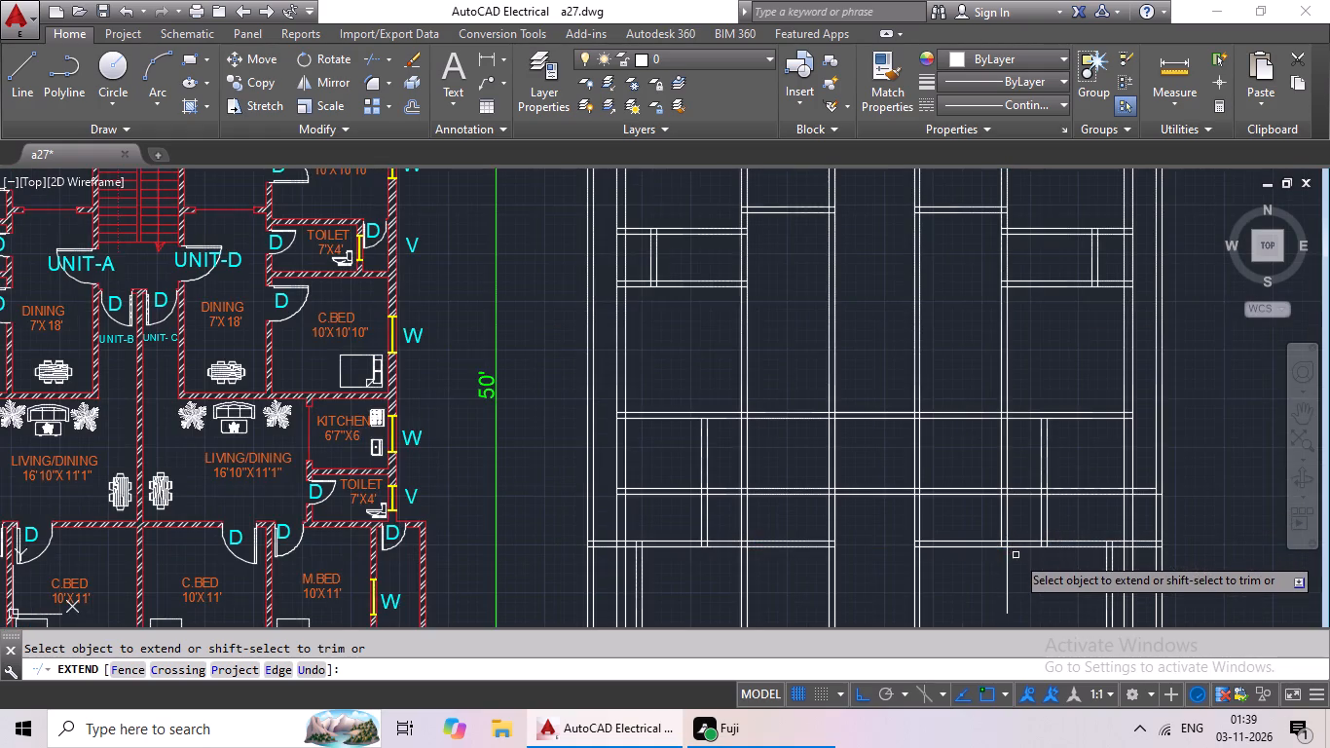
{"action": "scroll", "coordinate": [1015, 558], "scroll_direction": "down", "scroll_amount": 1}
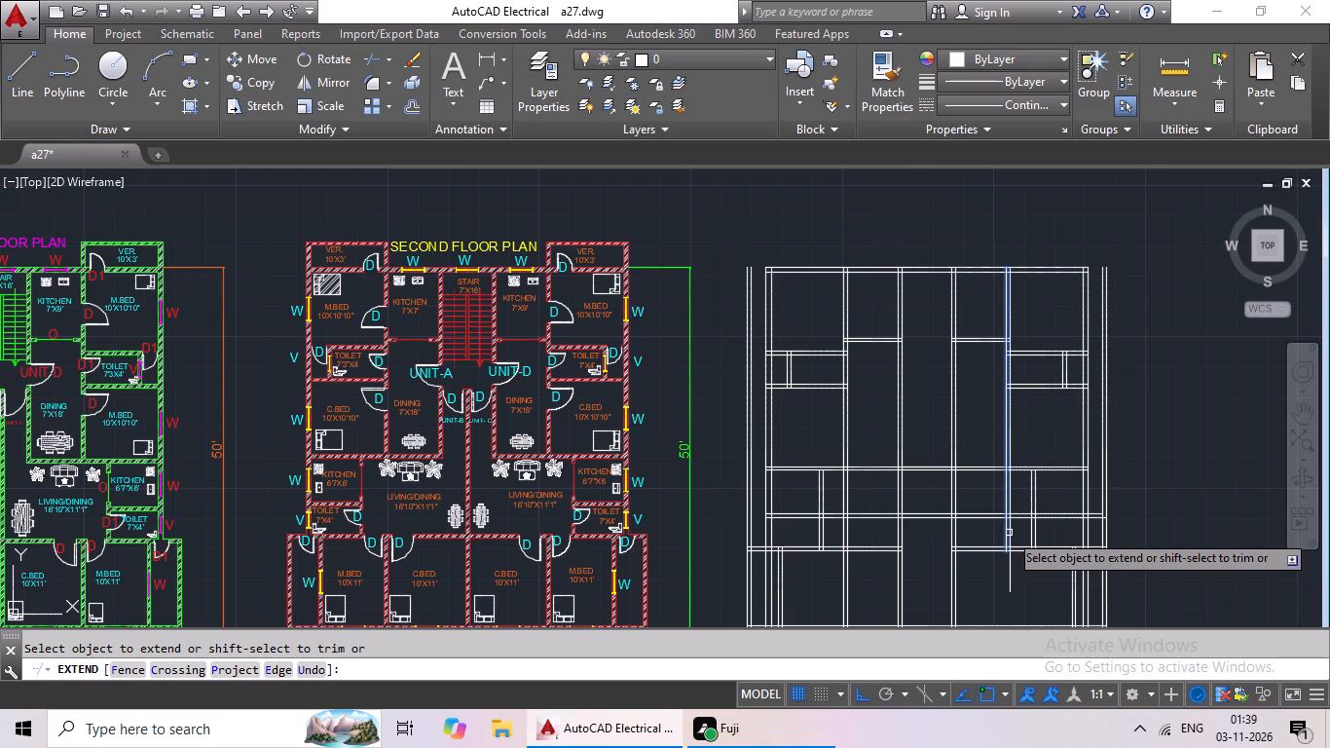
{"action": "left_click", "coordinate": [1009, 534]}
{"action": "left_click", "coordinate": [1007, 515]}
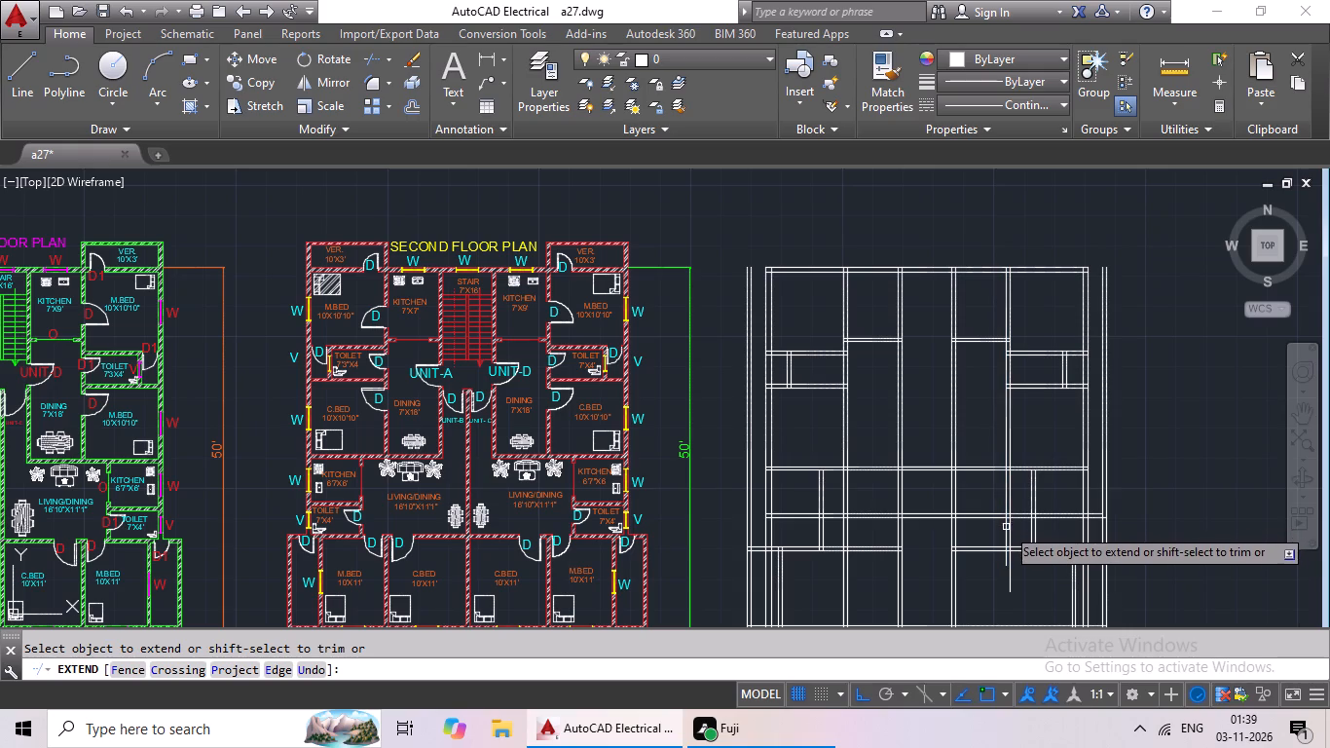
{"action": "left_click", "coordinate": [1011, 542]}
{"action": "scroll", "coordinate": [1010, 551], "scroll_direction": "down", "scroll_amount": 2}
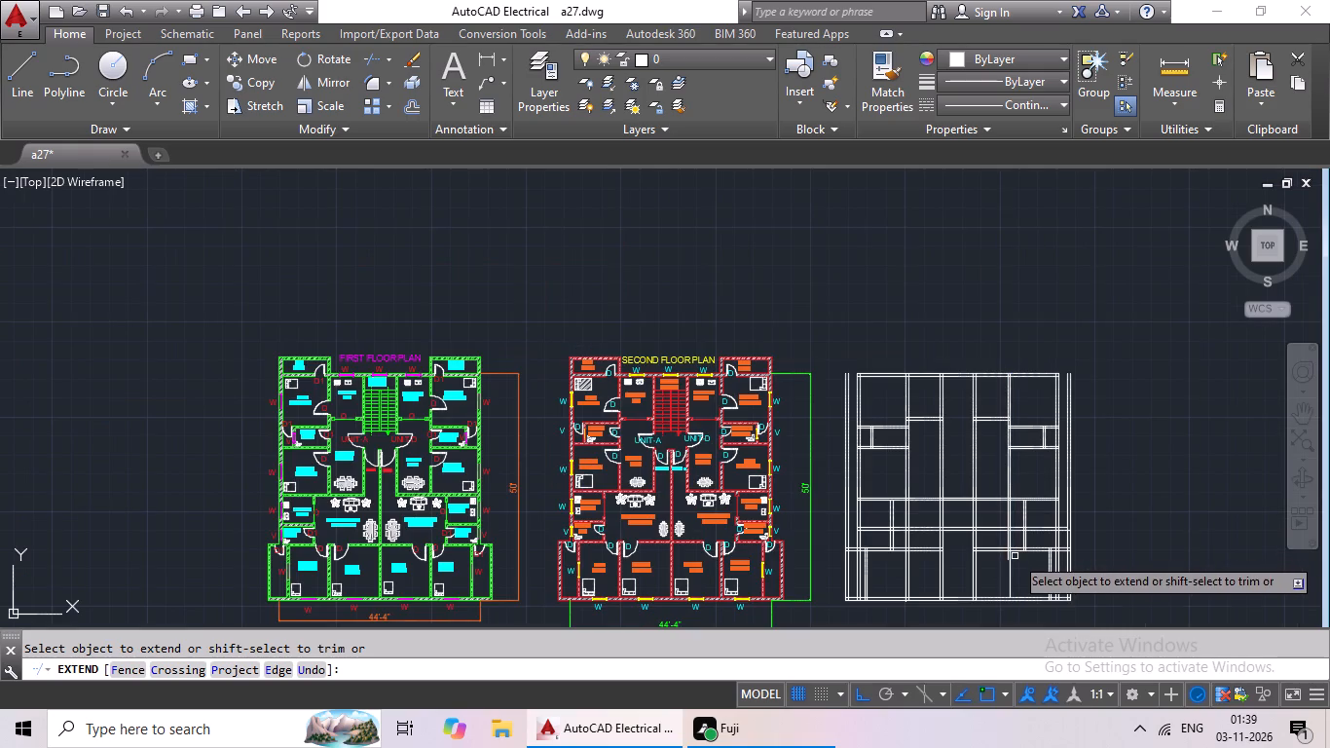
{"action": "left_click", "coordinate": [1007, 576]}
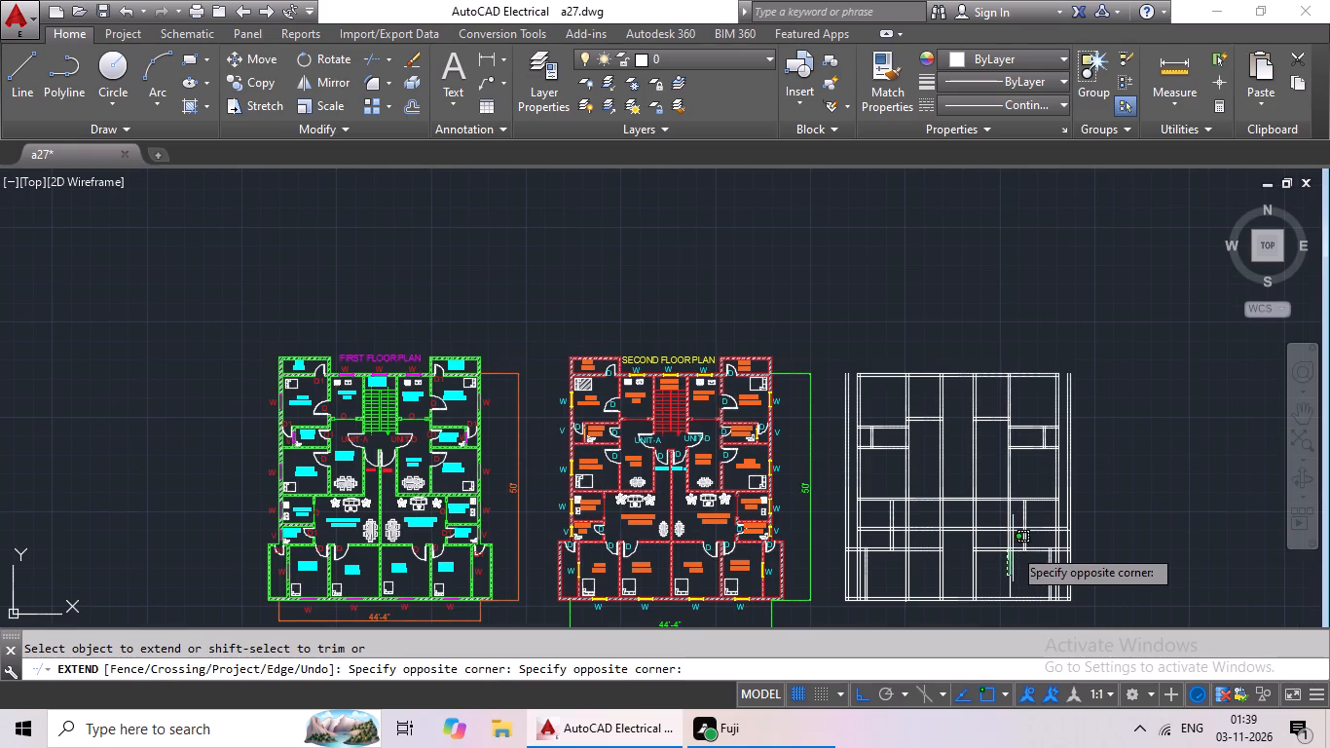
{"action": "left_click", "coordinate": [993, 594]}
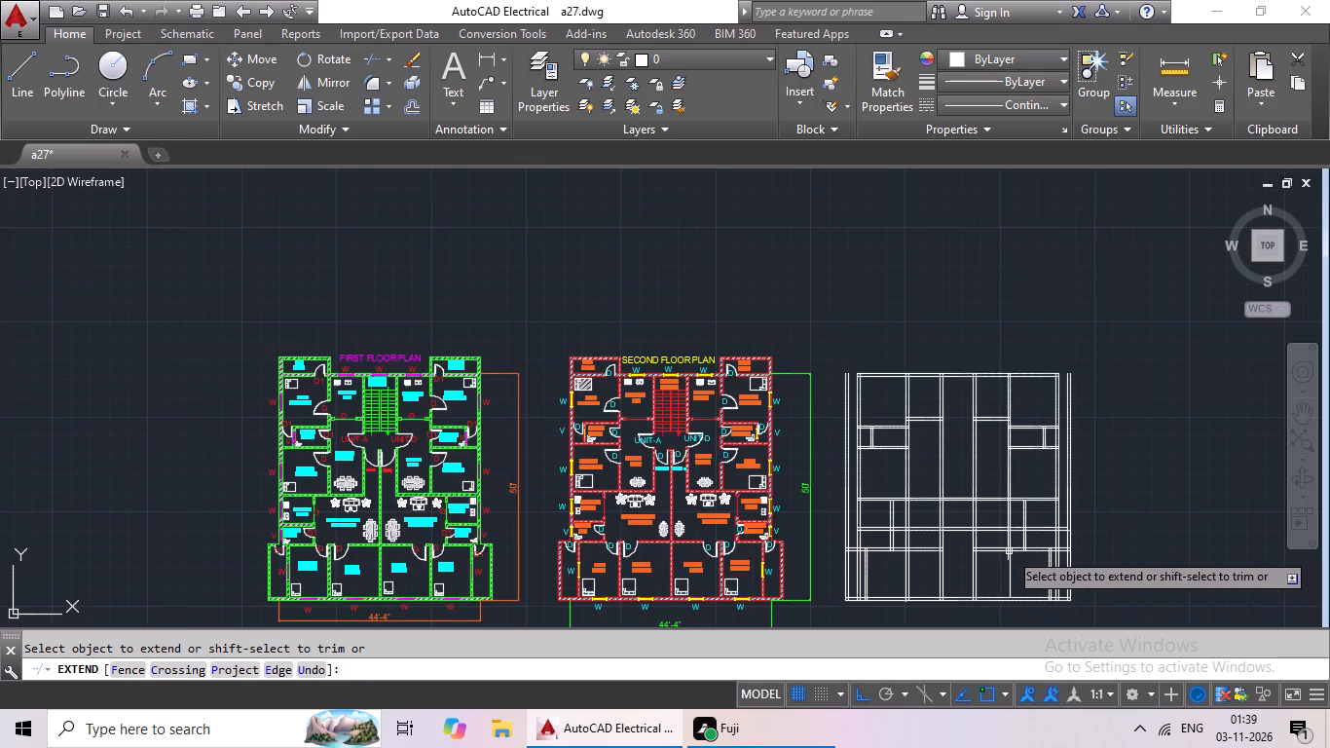
Extend the west line of the east partition south beyond the toilet's south wall, toward the south outer wall.
{"action": "scroll", "coordinate": [1001, 554], "scroll_direction": "up", "scroll_amount": 2}
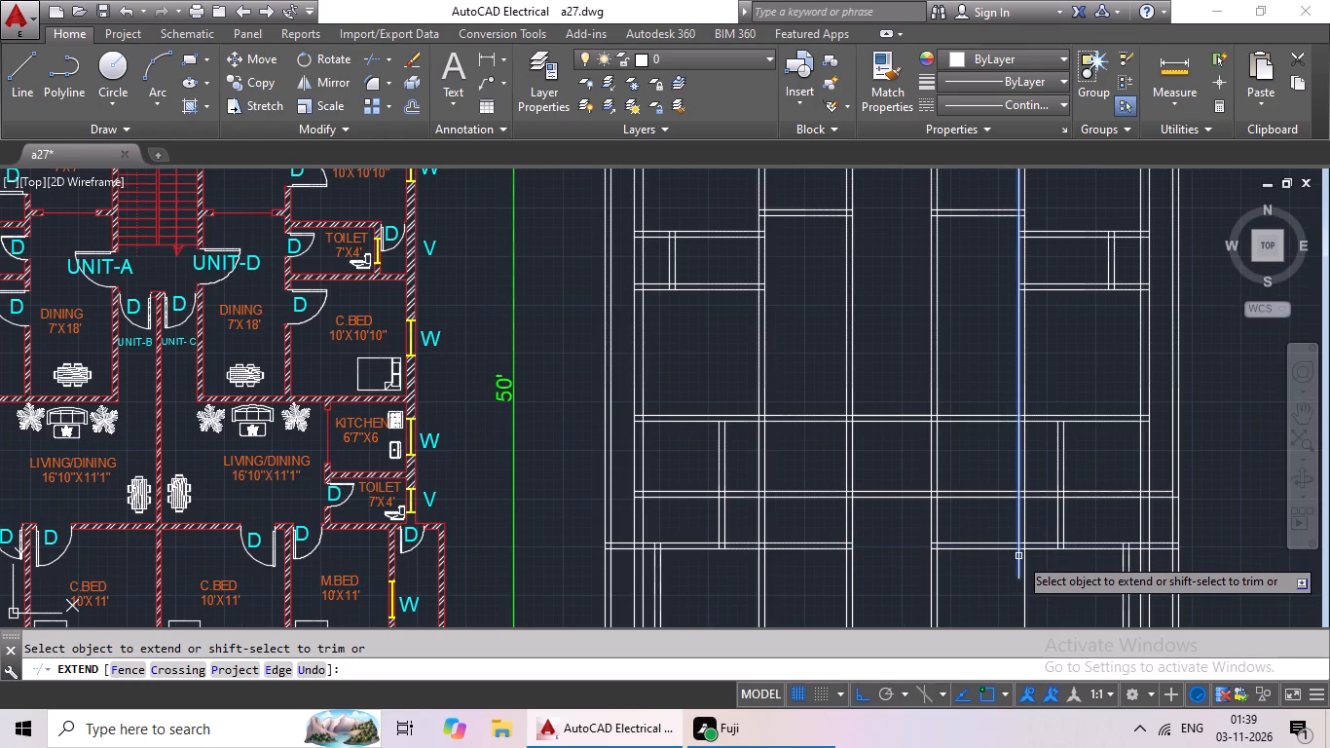
{"action": "left_click", "coordinate": [1018, 556]}
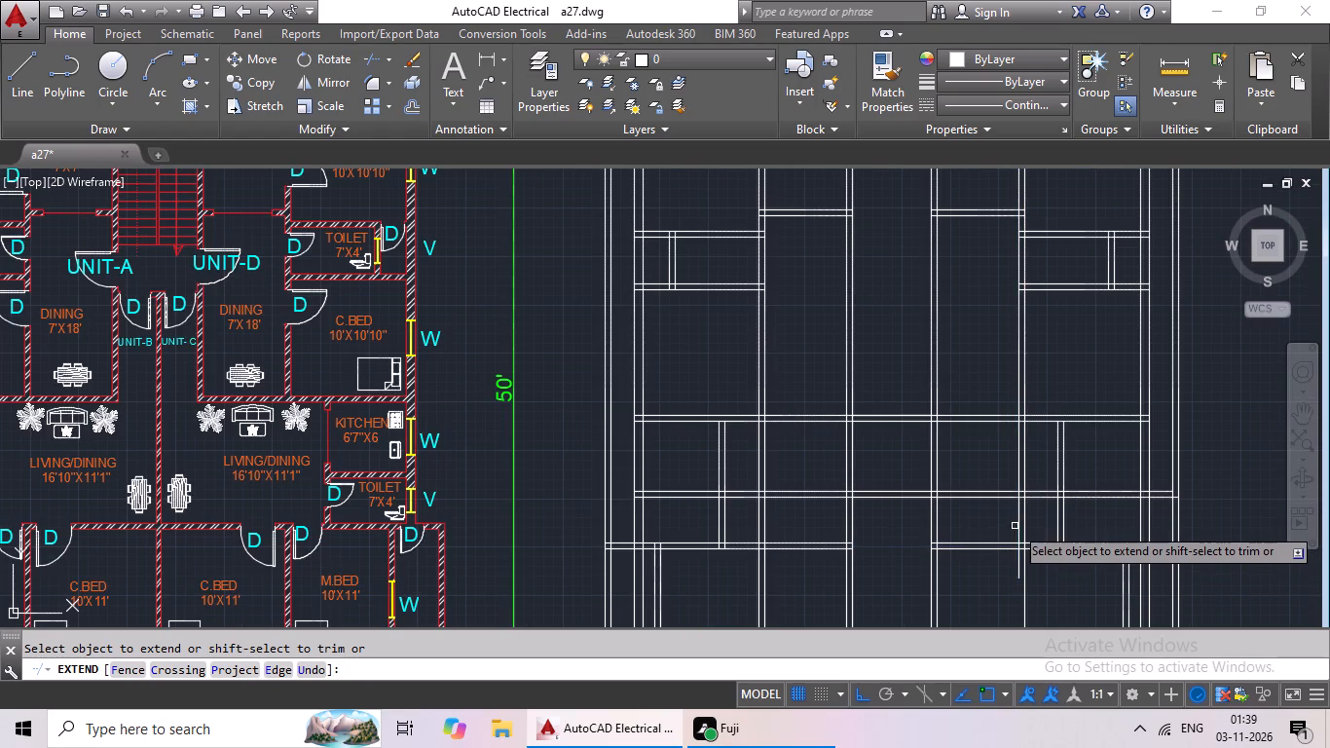
{"action": "scroll", "coordinate": [1016, 542], "scroll_direction": "down", "scroll_amount": 1}
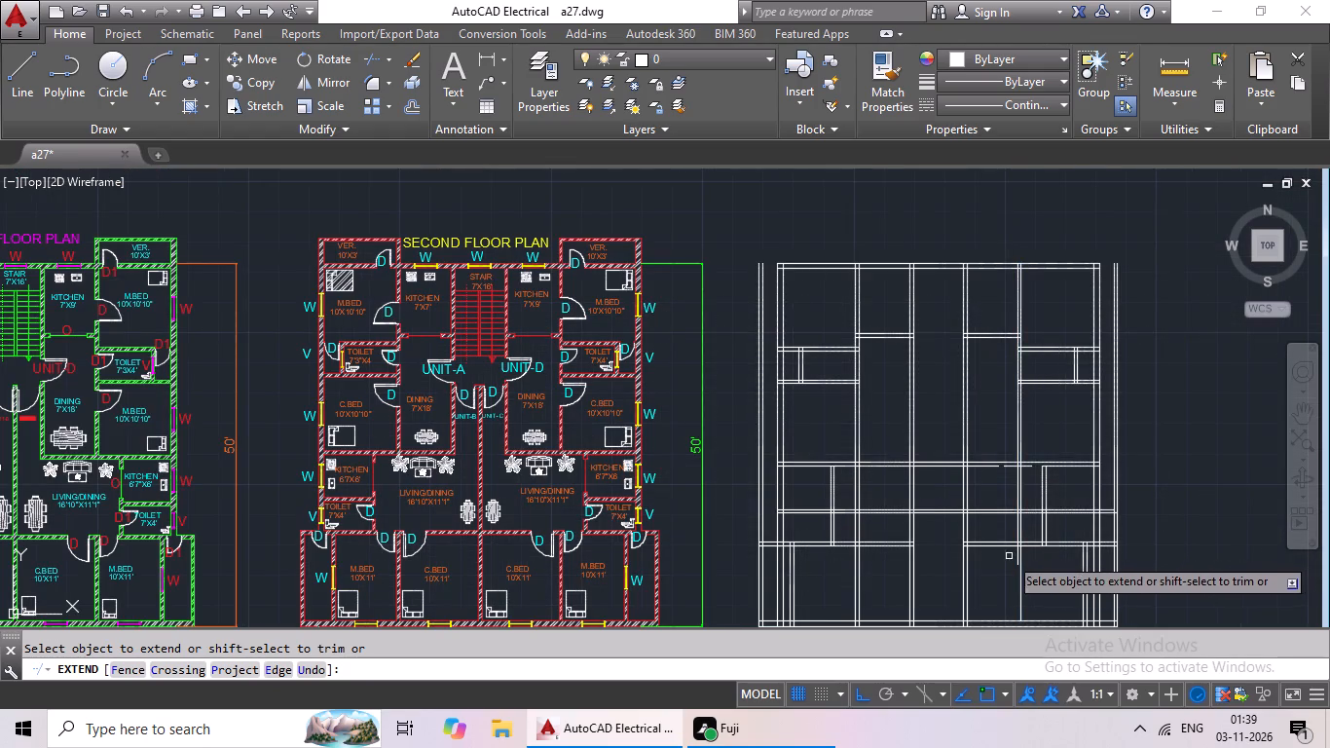
{"action": "scroll", "coordinate": [1008, 556], "scroll_direction": "down", "scroll_amount": 1}
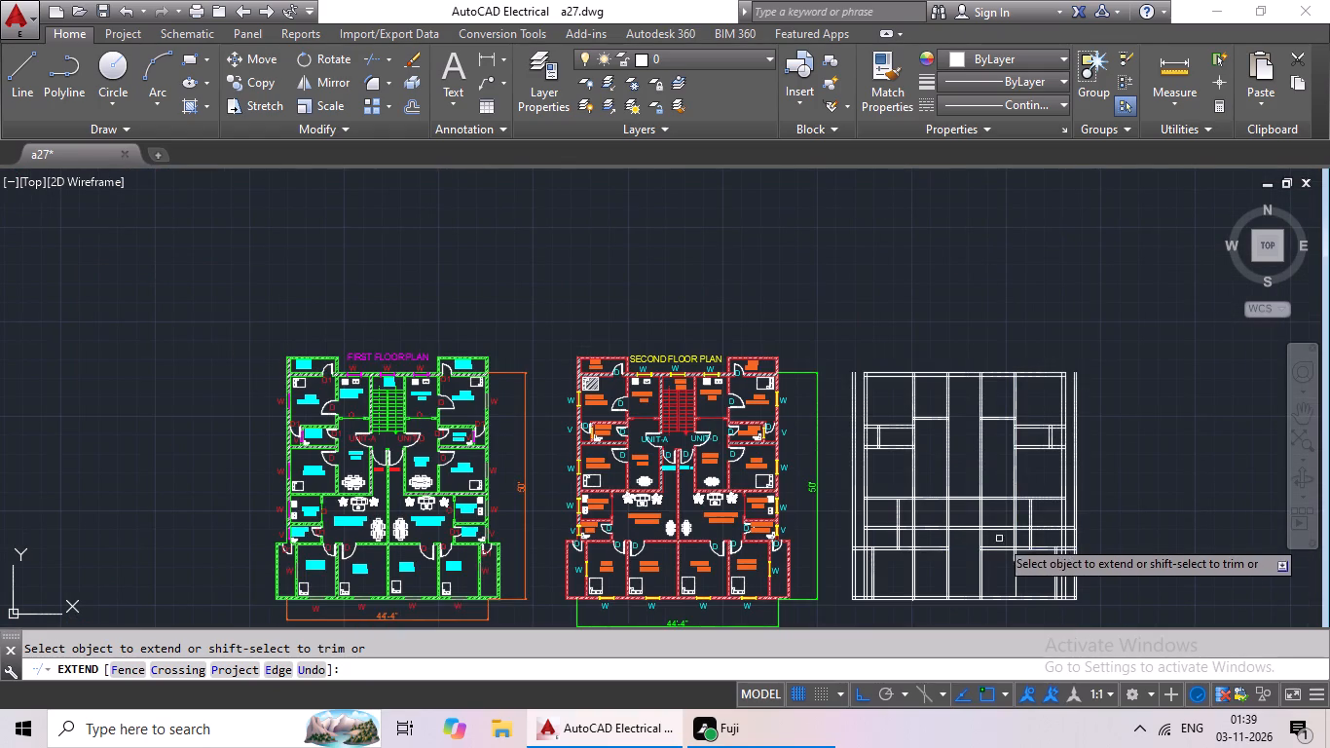
{"action": "scroll", "coordinate": [1025, 548], "scroll_direction": "up", "scroll_amount": 1}
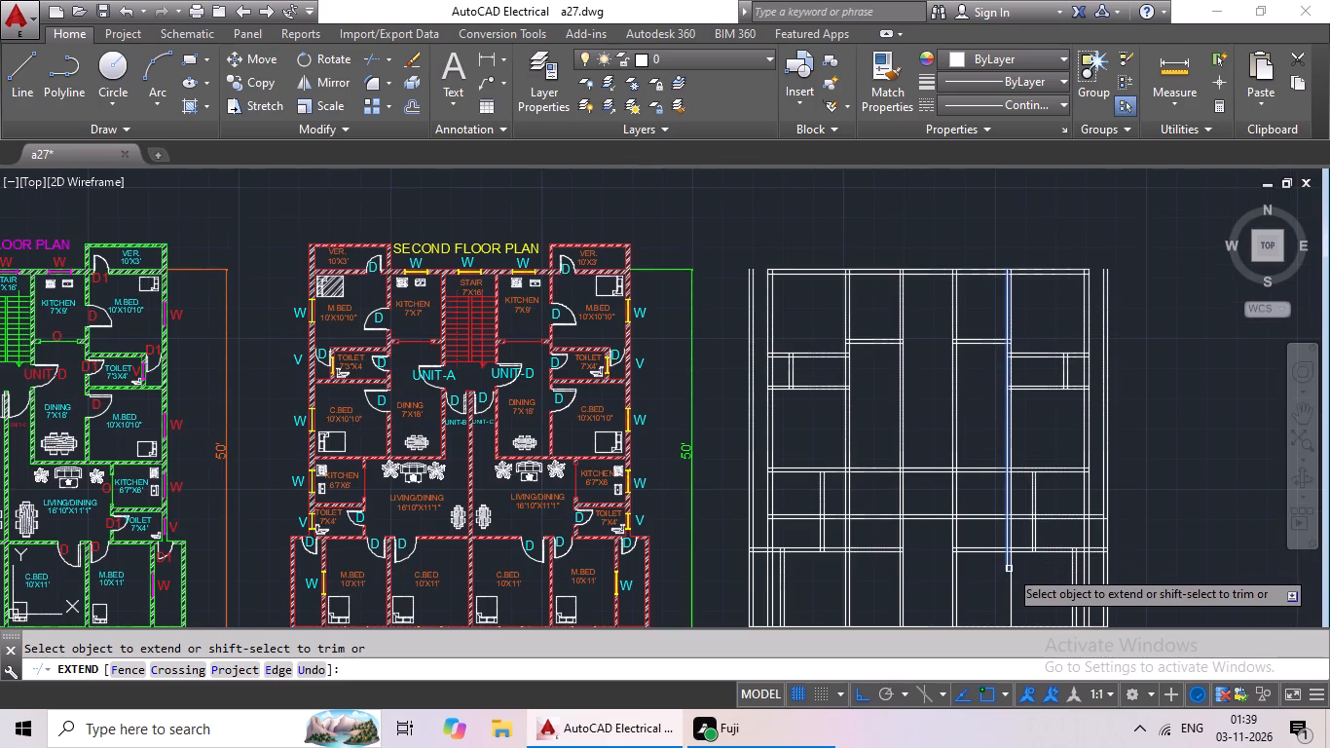
{"action": "scroll", "coordinate": [1009, 569], "scroll_direction": "down", "scroll_amount": 2}
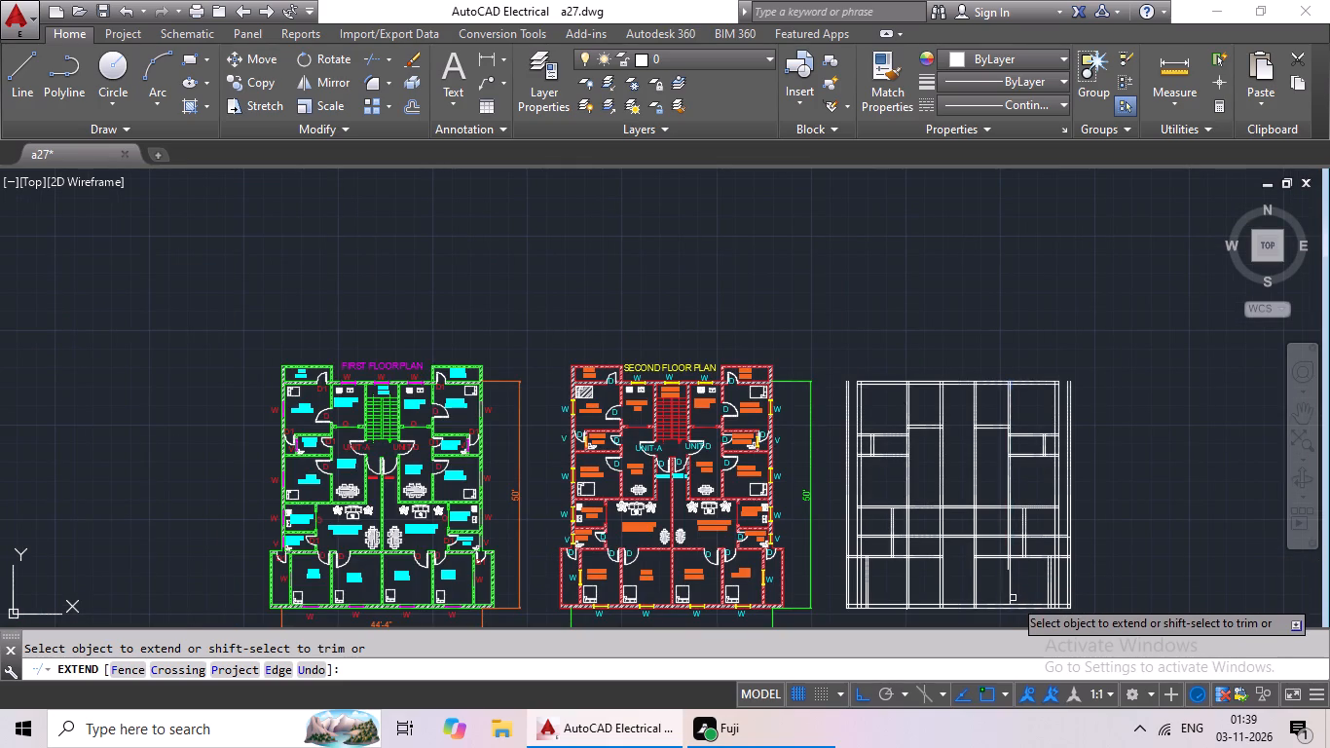
{"action": "left_click", "coordinate": [1006, 591]}
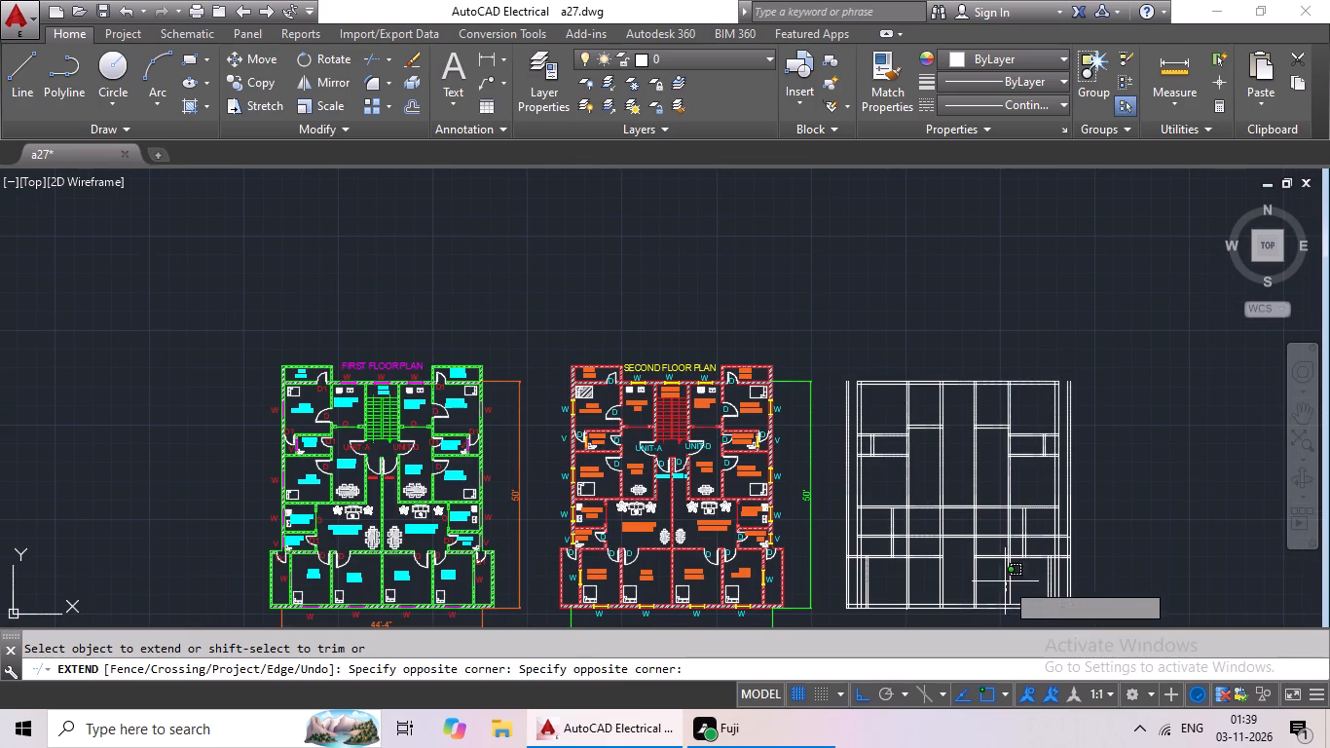
{"action": "left_click", "coordinate": [995, 596]}
{"action": "left_click", "coordinate": [1012, 594]}
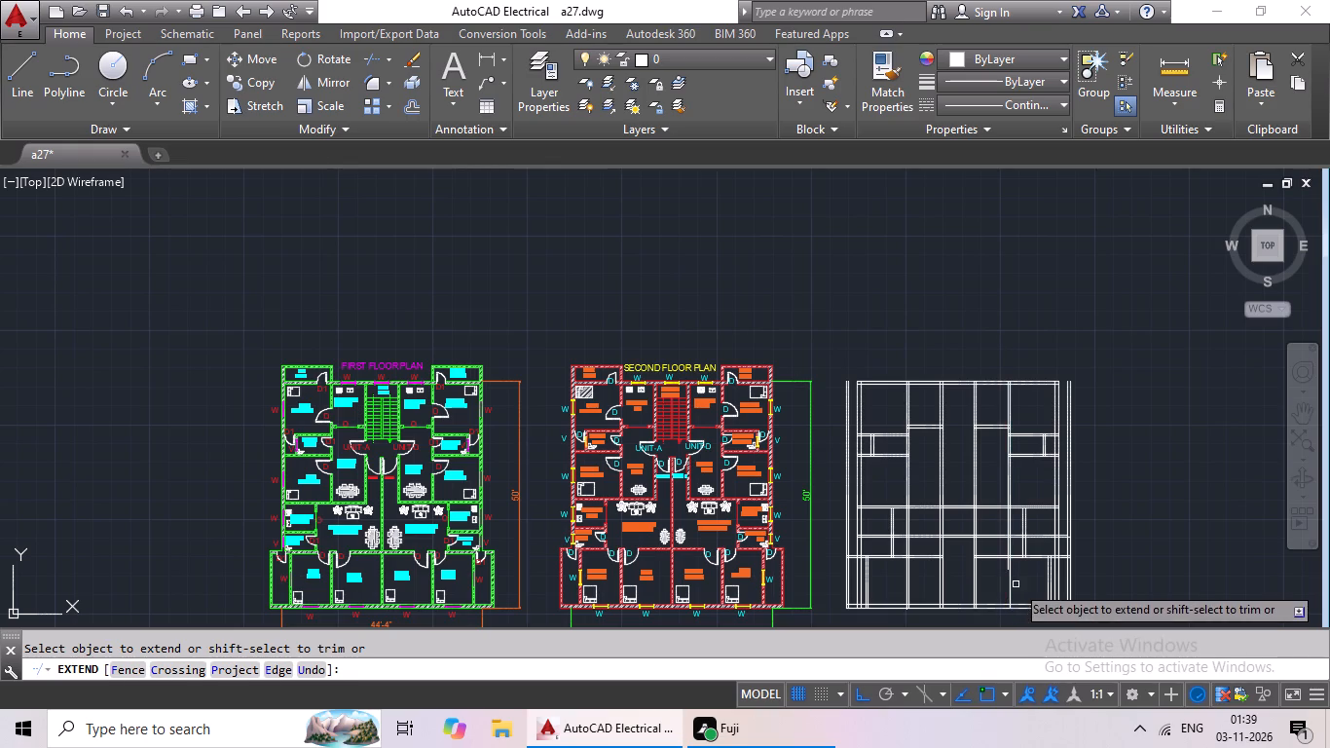
{"action": "scroll", "coordinate": [1003, 562], "scroll_direction": "up", "scroll_amount": 3}
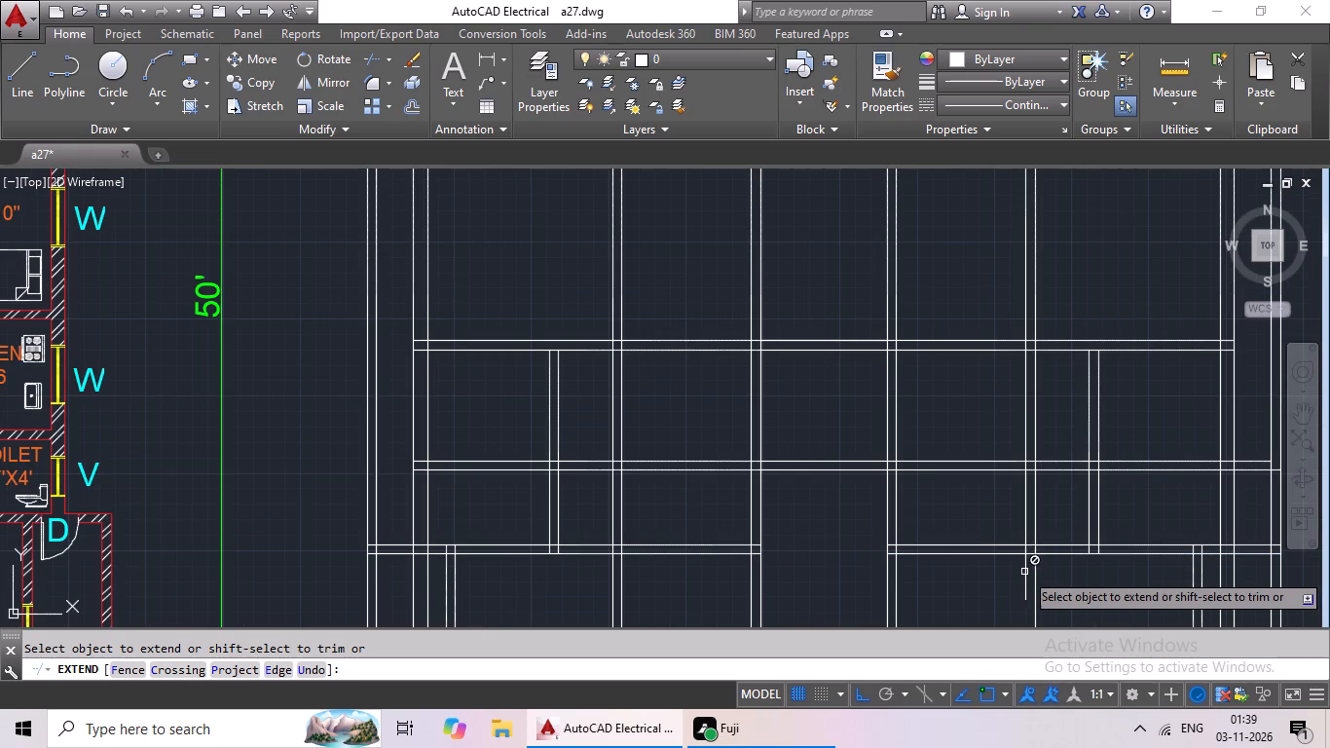
{"action": "left_click", "coordinate": [1020, 530]}
{"action": "left_click", "coordinate": [1024, 566]}
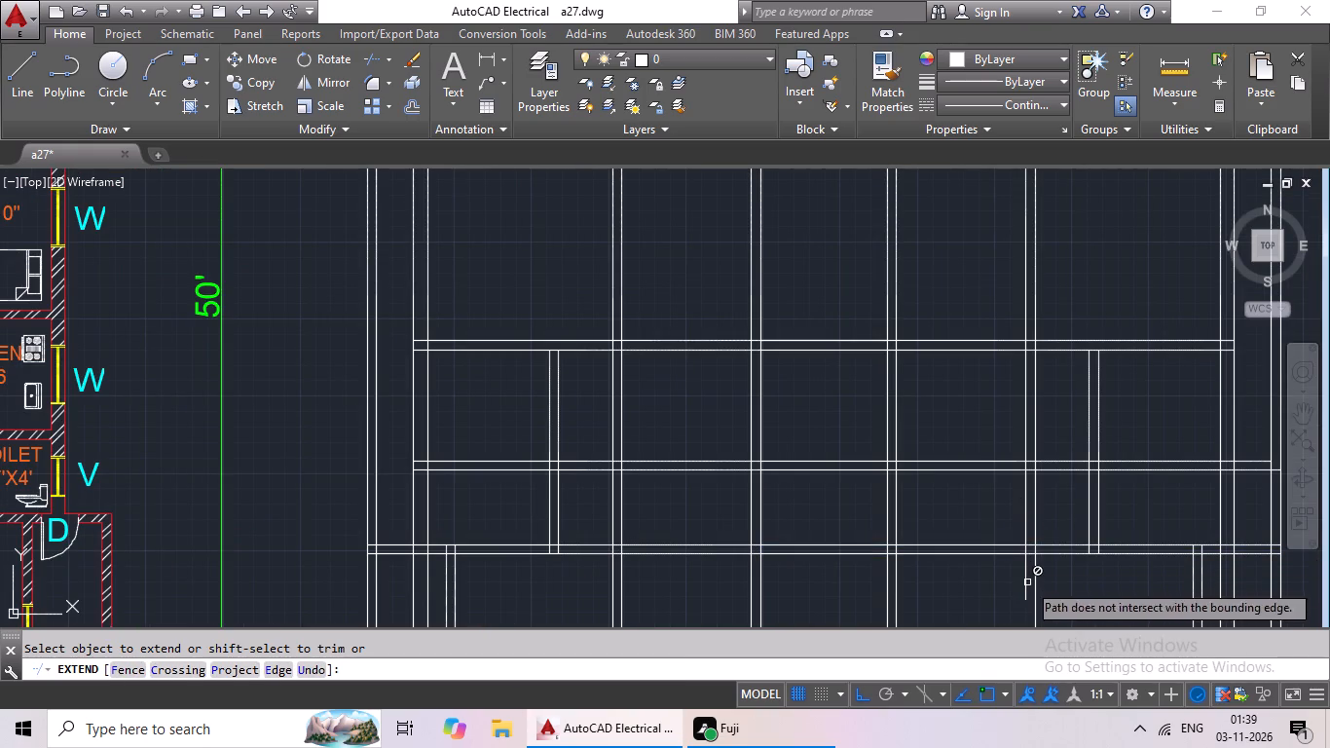
{"action": "scroll", "coordinate": [1024, 579], "scroll_direction": "up", "scroll_amount": 1}
{"action": "scroll", "coordinate": [1022, 575], "scroll_direction": "down", "scroll_amount": 1}
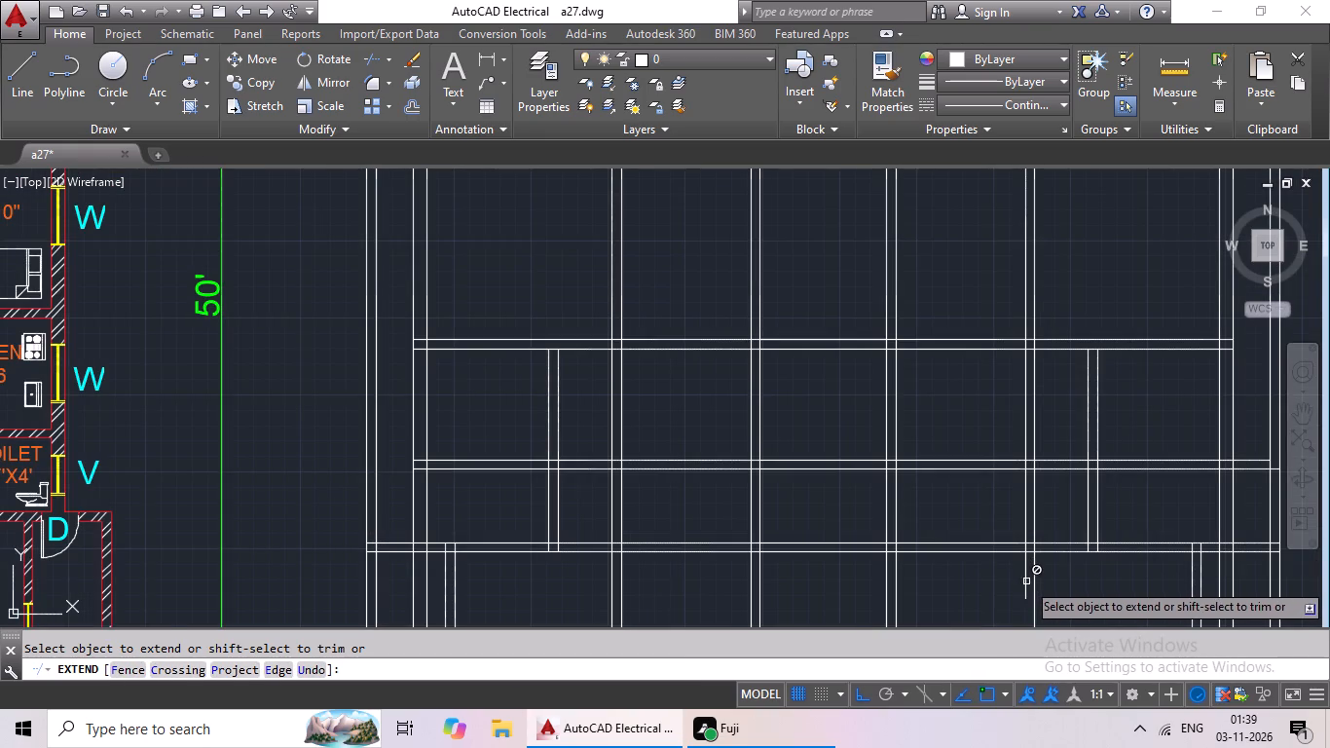
{"action": "scroll", "coordinate": [1026, 582], "scroll_direction": "down", "scroll_amount": 2}
{"action": "scroll", "coordinate": [1026, 581], "scroll_direction": "up", "scroll_amount": 3}
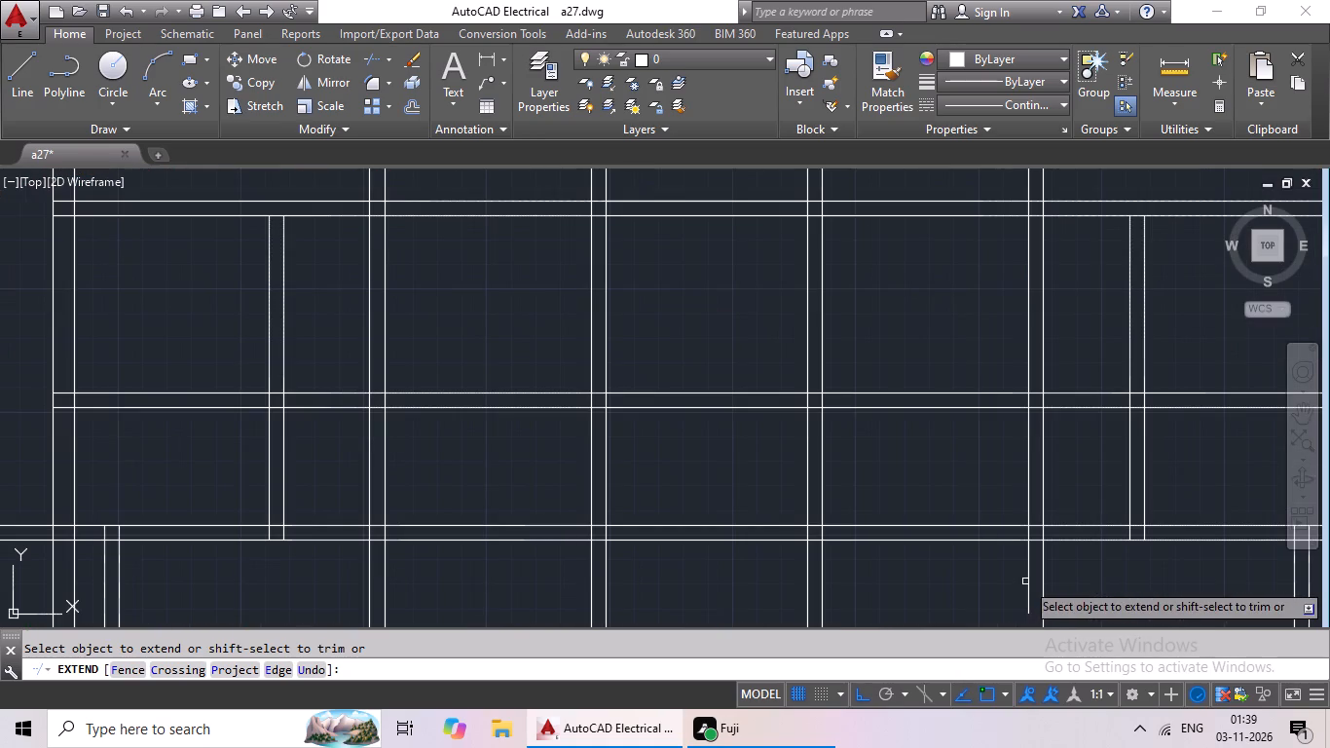
{"action": "left_click", "coordinate": [1028, 579]}
{"action": "left_click", "coordinate": [1022, 498]}
{"action": "left_click_drag", "start_coordinate": [1027, 487], "coordinate": [1029, 470]}
{"action": "left_click_drag", "start_coordinate": [1029, 467], "coordinate": [1027, 476]}
{"action": "left_click_drag", "start_coordinate": [1024, 492], "coordinate": [1030, 531]}
{"action": "left_click_drag", "start_coordinate": [1034, 543], "coordinate": [1047, 572]}
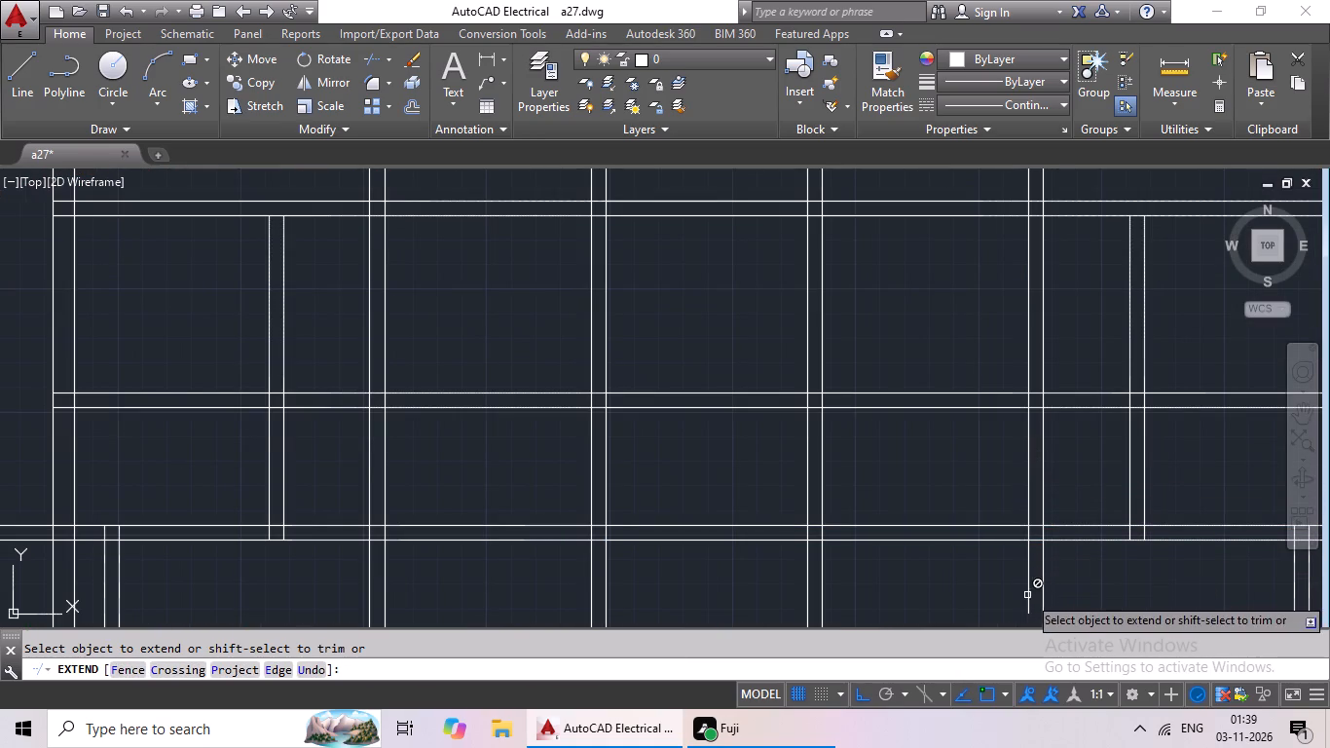
{"action": "left_click", "coordinate": [1025, 597]}
{"action": "scroll", "coordinate": [1039, 565], "scroll_direction": "down", "scroll_amount": 2}
{"action": "key", "text": "Escape"}
{"action": "key", "text": "Escape"}
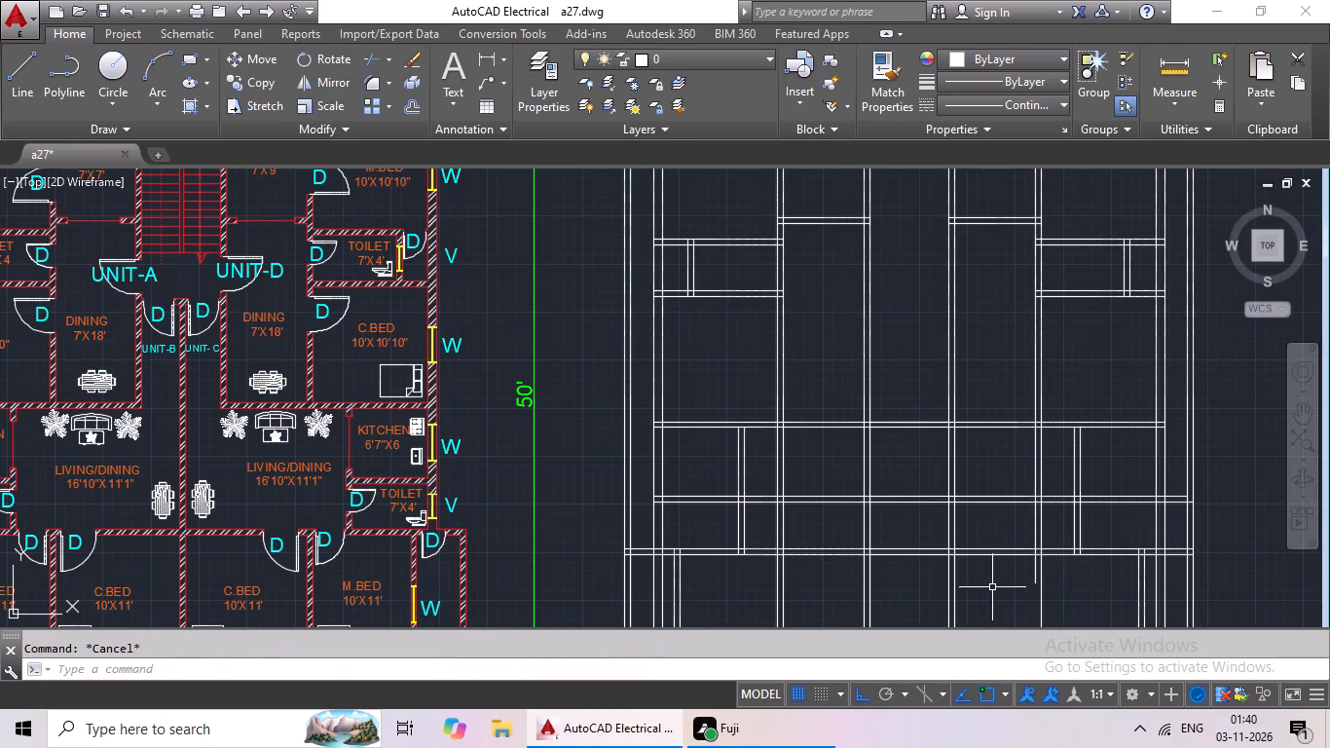
Extend the west line of the east partition through the rest of the southern bedroom area to the south outer wall.
{"action": "key", "text": "e"}
{"action": "key", "text": "x"}
{"action": "key", "text": "space"}
{"action": "key", "text": "space"}
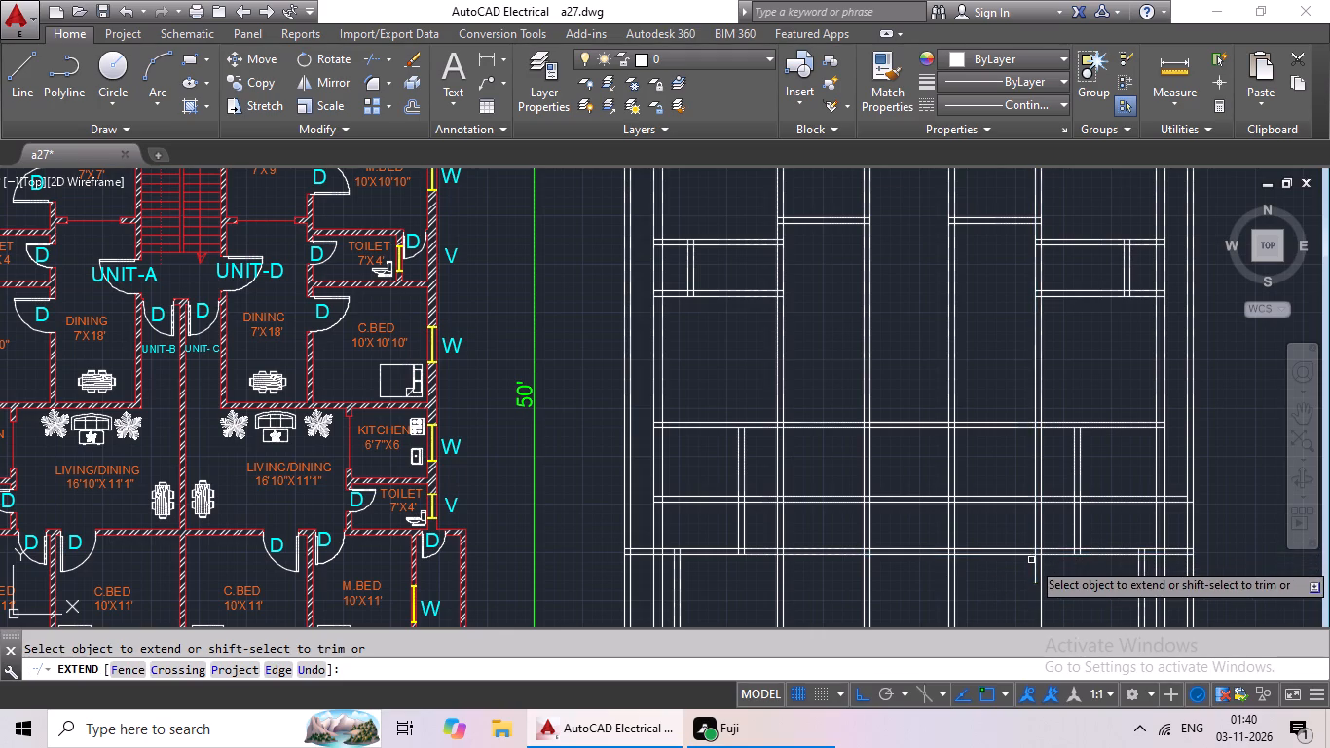
{"action": "left_click", "coordinate": [1041, 556]}
{"action": "left_click", "coordinate": [1035, 574]}
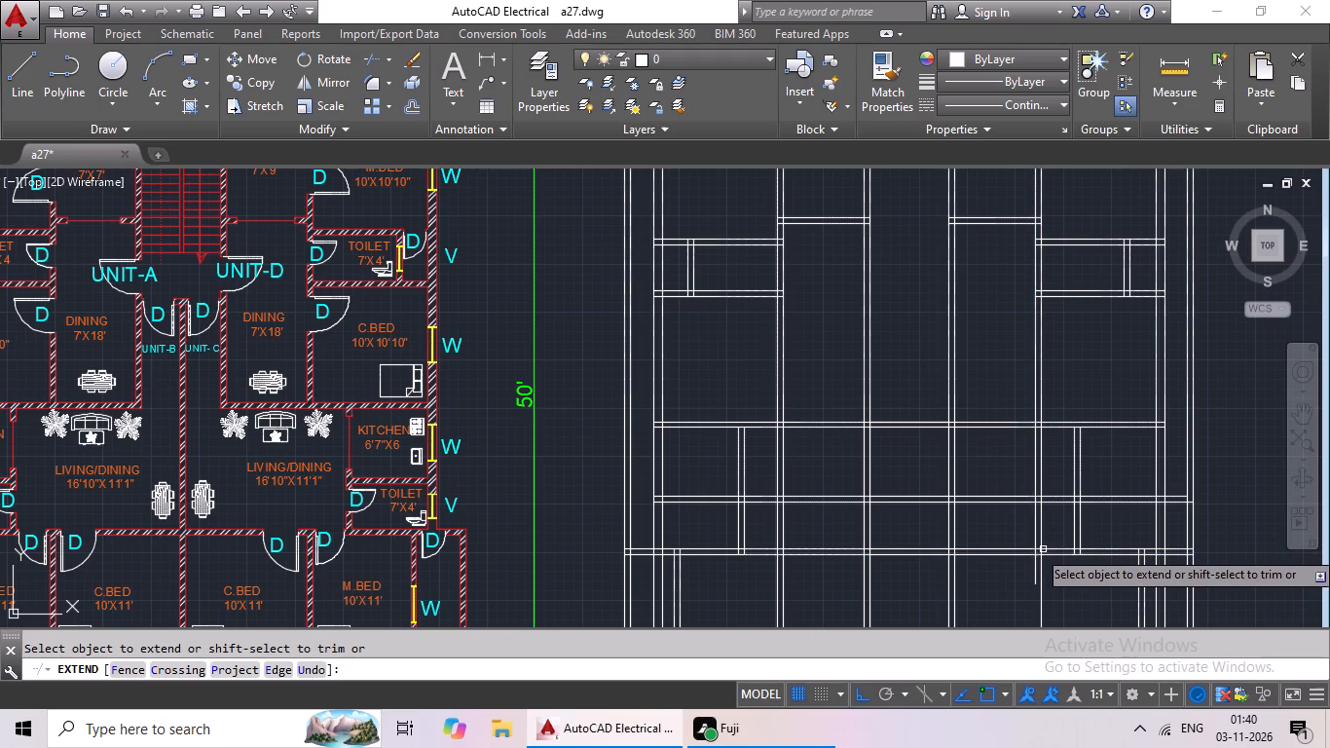
{"action": "left_click", "coordinate": [1032, 529]}
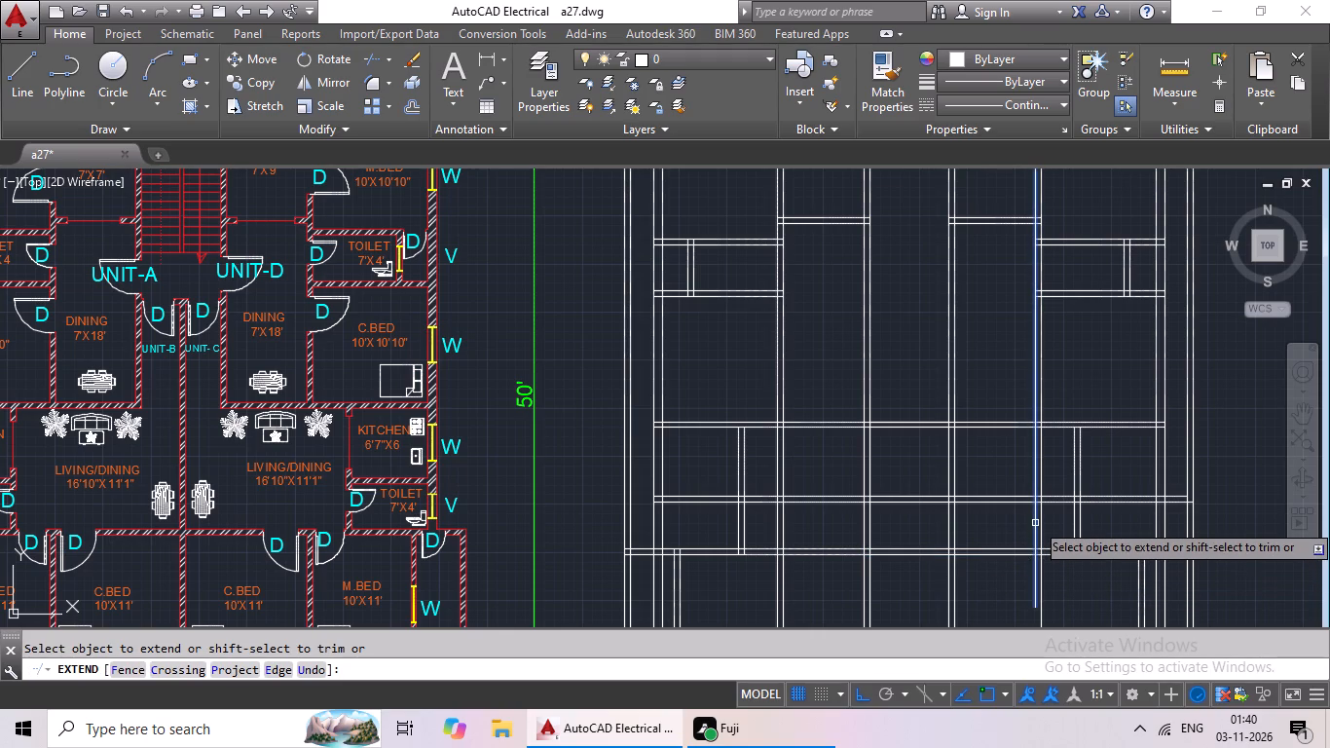
{"action": "left_click", "coordinate": [1035, 521]}
{"action": "left_click", "coordinate": [1035, 521]}
{"action": "left_click", "coordinate": [1034, 522]}
{"action": "left_click", "coordinate": [1034, 522]}
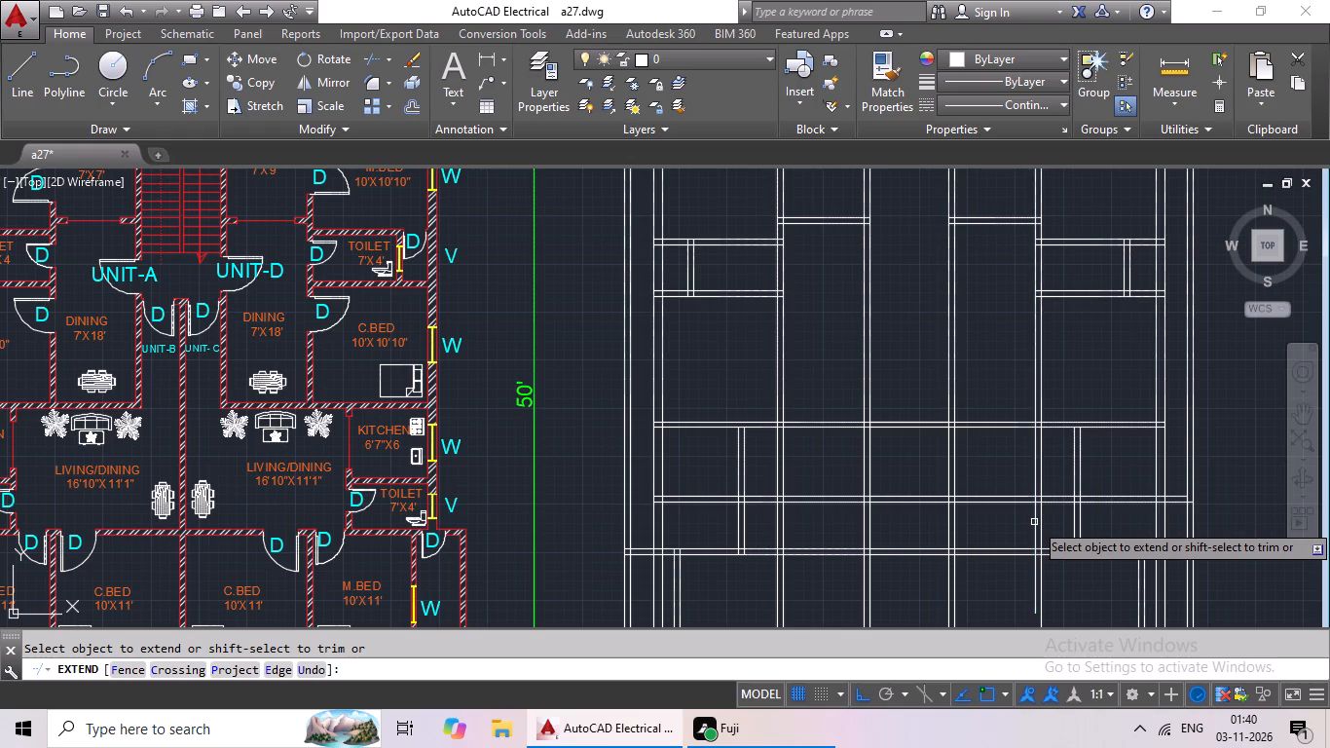
{"action": "left_click", "coordinate": [1033, 523]}
{"action": "left_click", "coordinate": [1039, 530]}
{"action": "left_click_drag", "start_coordinate": [1039, 551], "coordinate": [1035, 564]}
{"action": "middle_click_drag", "start_coordinate": [1040, 562], "coordinate": [1014, 467]}
{"action": "left_click", "coordinate": [1008, 499]}
{"action": "left_click", "coordinate": [1008, 515]}
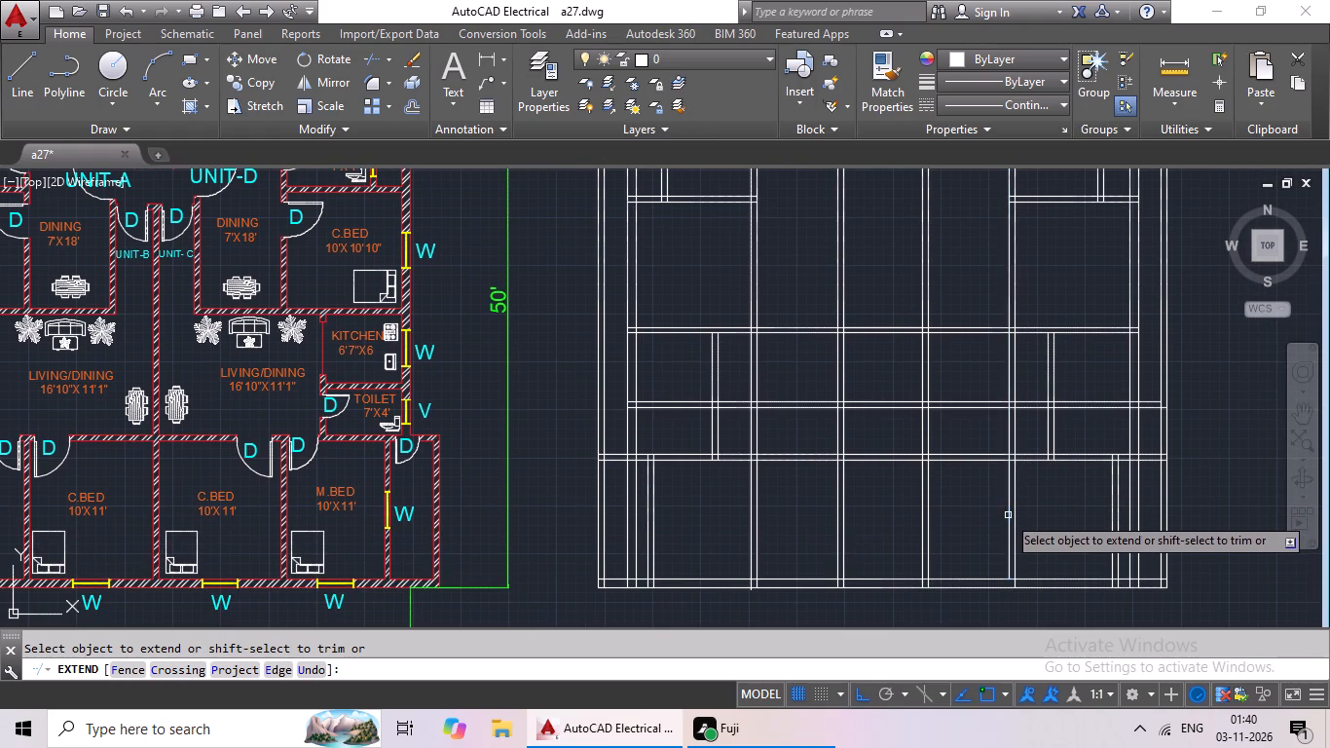
{"action": "left_click", "coordinate": [1011, 541]}
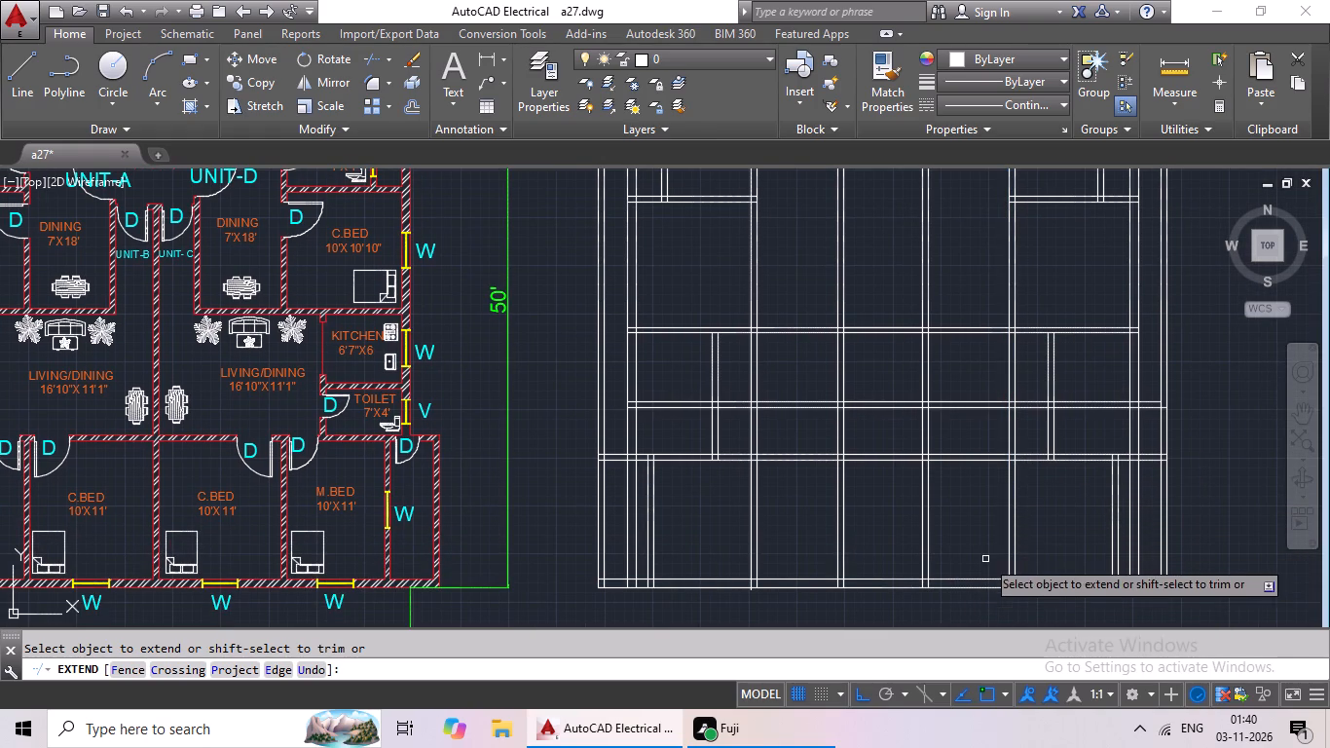
{"action": "scroll", "coordinate": [995, 524], "scroll_direction": "down", "scroll_amount": 1}
{"action": "middle_click_drag", "start_coordinate": [994, 510], "coordinate": [969, 556]}
{"action": "key", "text": "Escape"}
{"action": "key", "text": "Escape"}
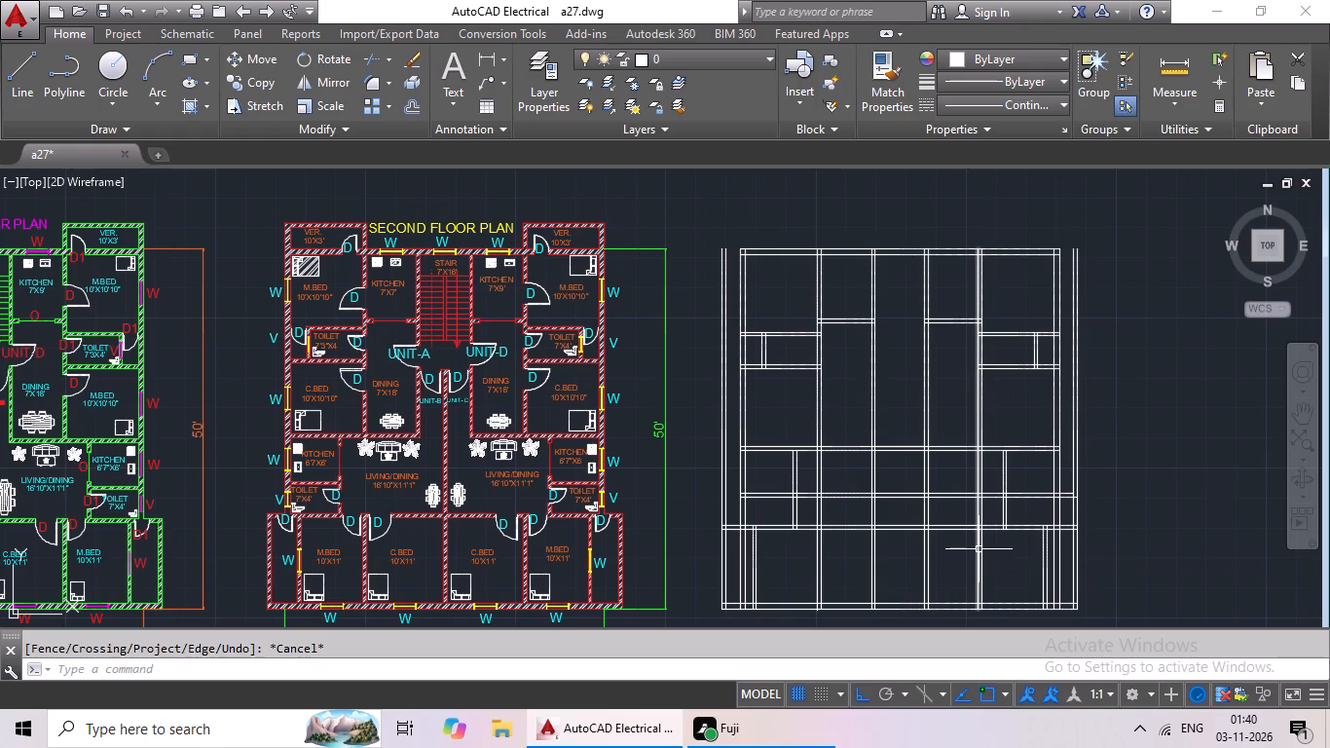
{"action": "key", "text": "Escape"}
Trim the kitchen–toilet wall lines and the bedroom–dining partition lines that cross the west living/dining area south of the kitchen's north wall.
{"action": "key", "text": "t"}
{"action": "key", "text": "r"}
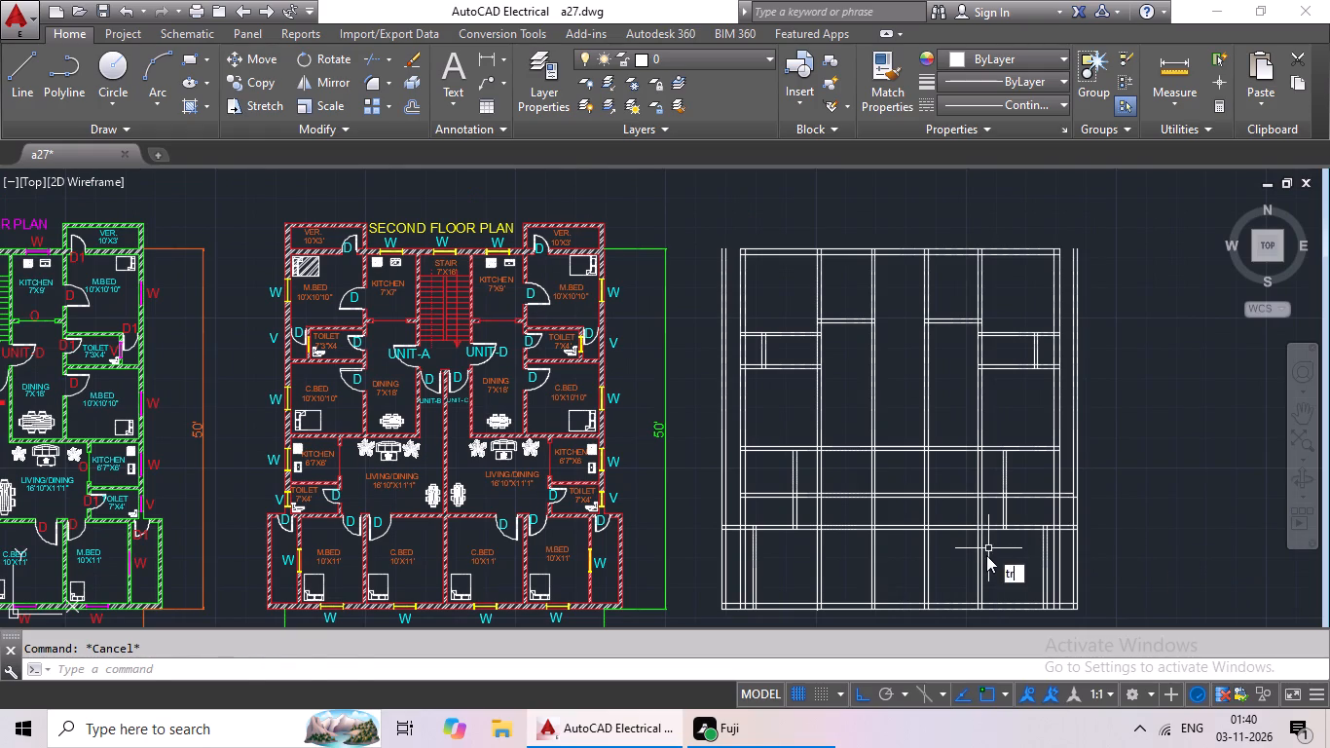
{"action": "key", "text": "space"}
{"action": "key", "text": "space"}
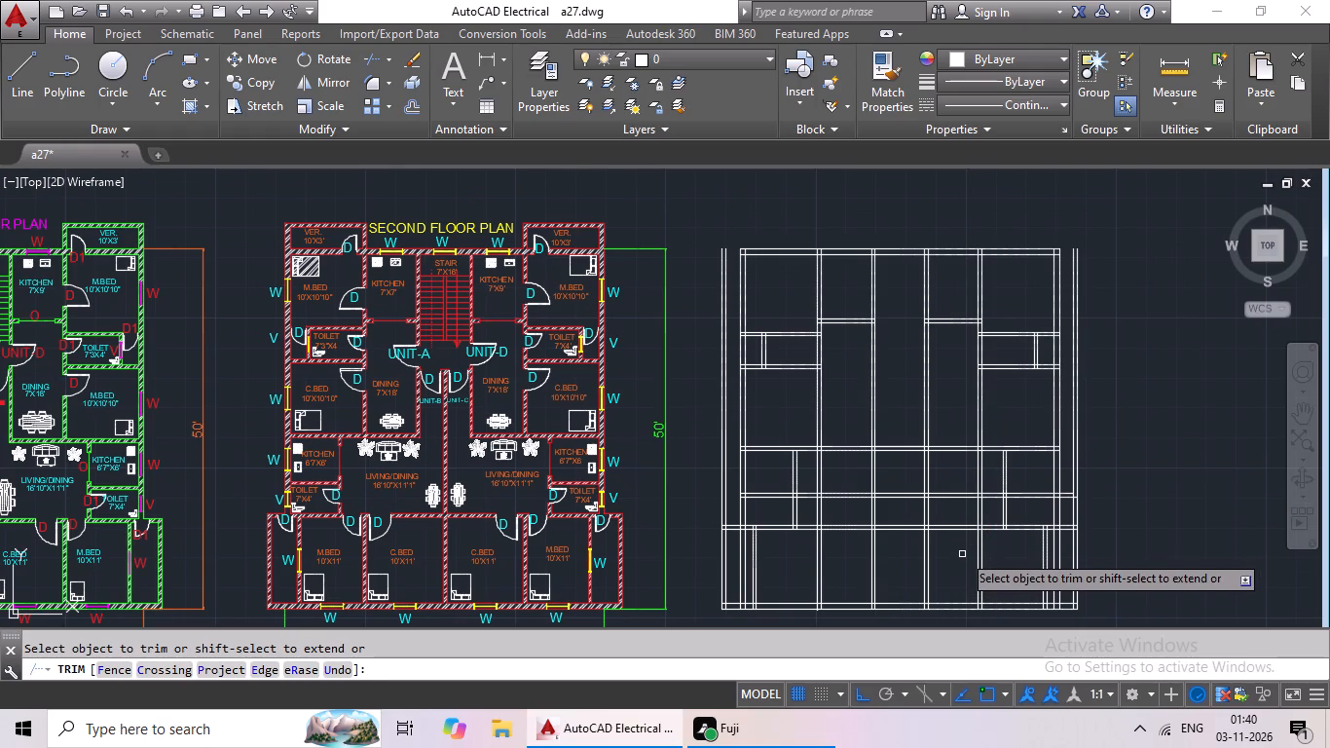
{"action": "scroll", "coordinate": [869, 502], "scroll_direction": "up", "scroll_amount": 1}
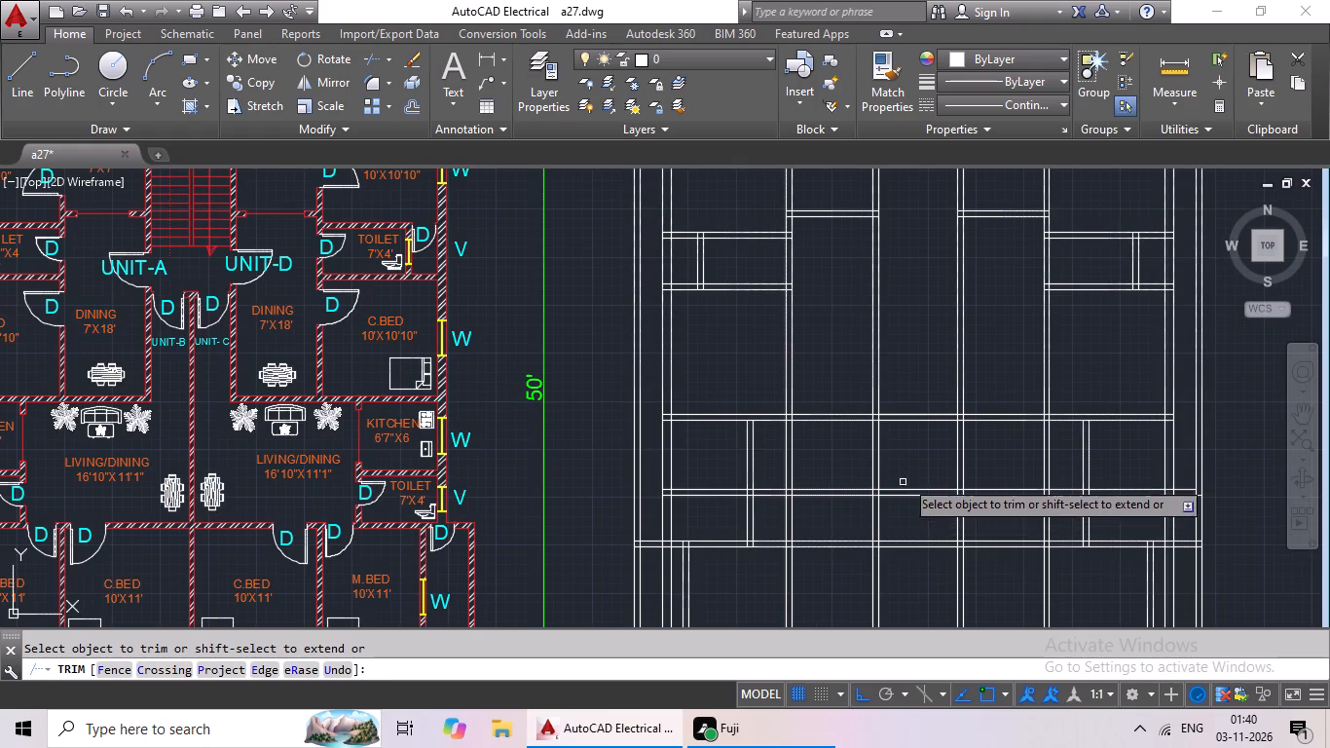
{"action": "scroll", "coordinate": [928, 495], "scroll_direction": "down", "scroll_amount": 2}
{"action": "scroll", "coordinate": [912, 494], "scroll_direction": "up", "scroll_amount": 1}
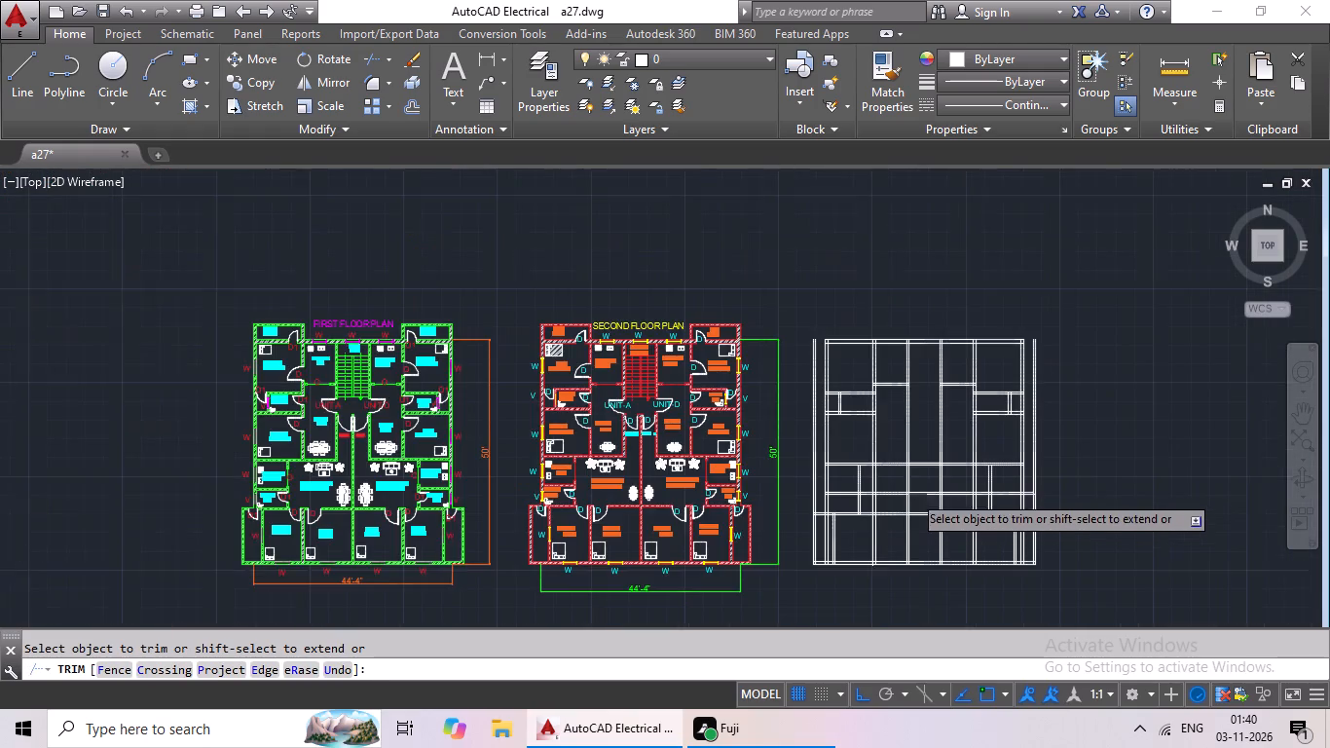
{"action": "scroll", "coordinate": [912, 494], "scroll_direction": "up", "scroll_amount": 2}
{"action": "scroll", "coordinate": [900, 490], "scroll_direction": "down", "scroll_amount": 2}
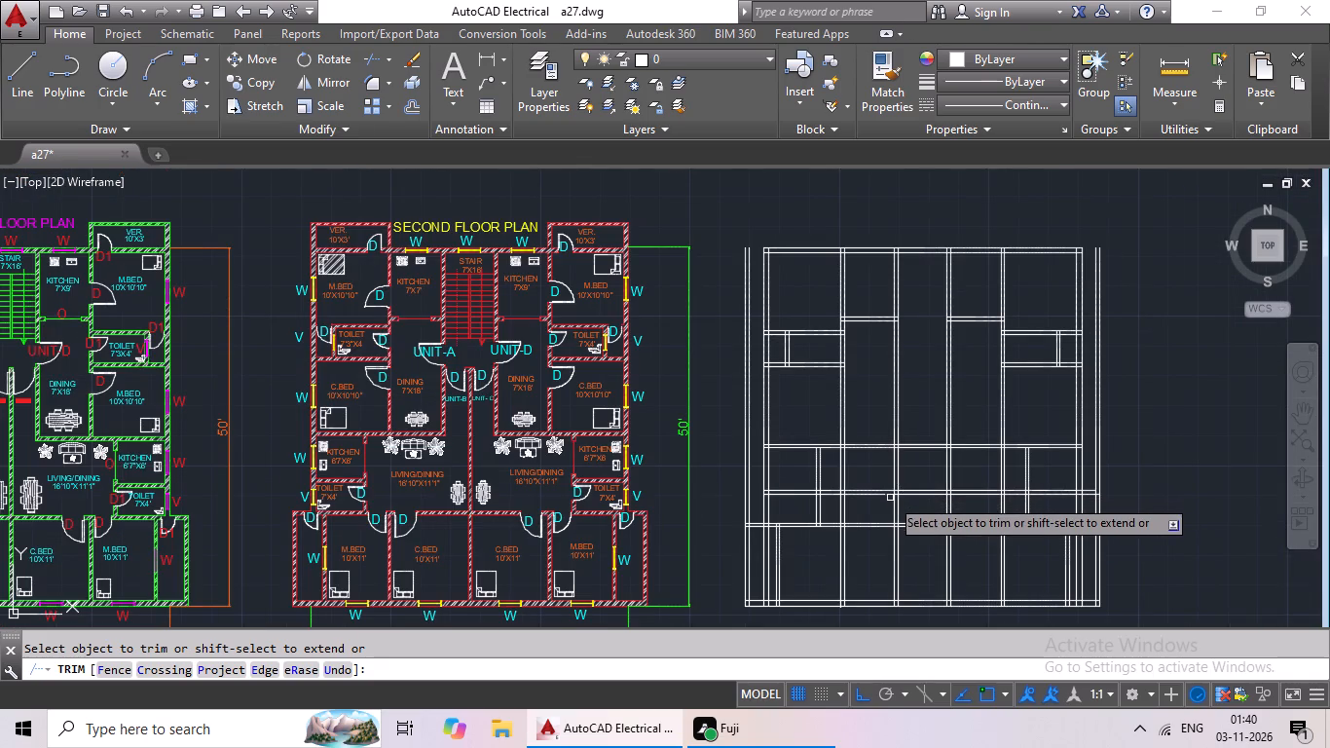
{"action": "scroll", "coordinate": [886, 505], "scroll_direction": "up", "scroll_amount": 2}
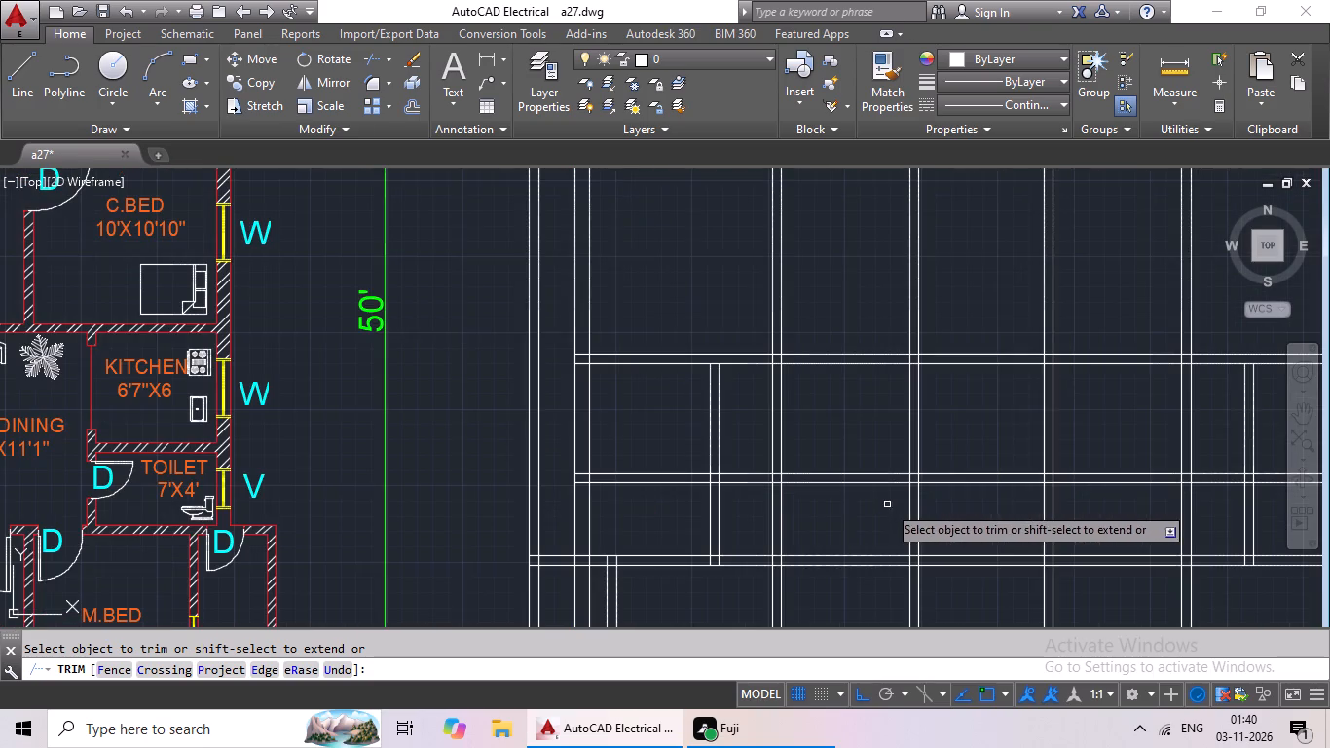
{"action": "scroll", "coordinate": [866, 446], "scroll_direction": "down", "scroll_amount": 1}
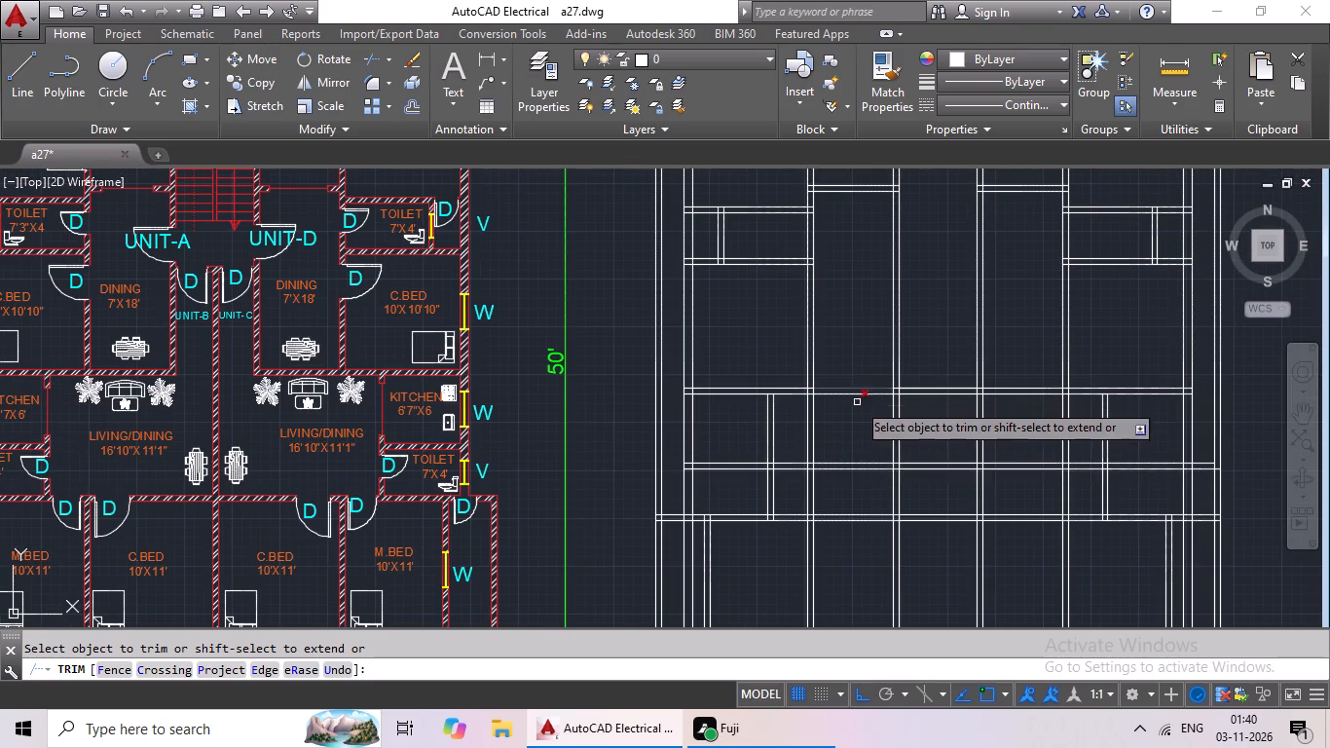
{"action": "left_click_drag", "start_coordinate": [870, 430], "coordinate": [838, 485]}
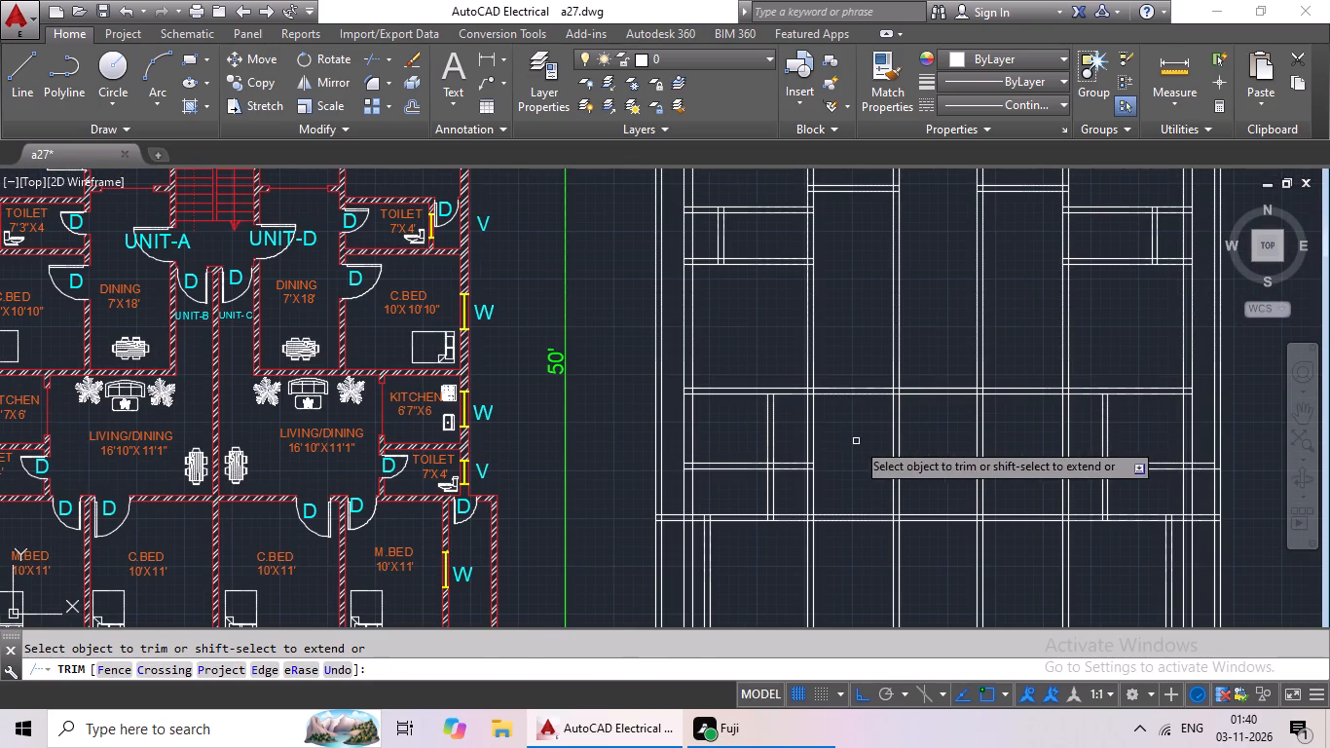
{"action": "left_click_drag", "start_coordinate": [855, 438], "coordinate": [800, 498]}
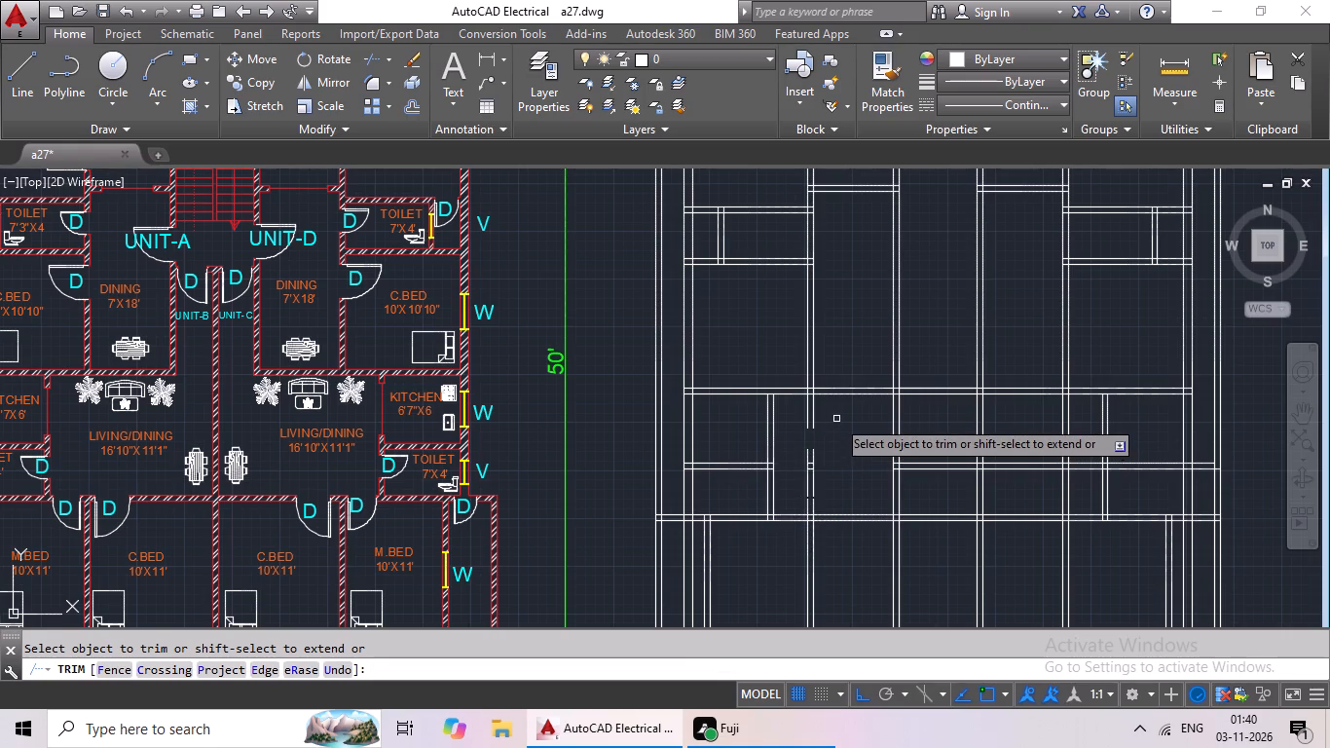
{"action": "scroll", "coordinate": [832, 417], "scroll_direction": "up", "scroll_amount": 2}
{"action": "left_click_drag", "start_coordinate": [821, 385], "coordinate": [748, 508]}
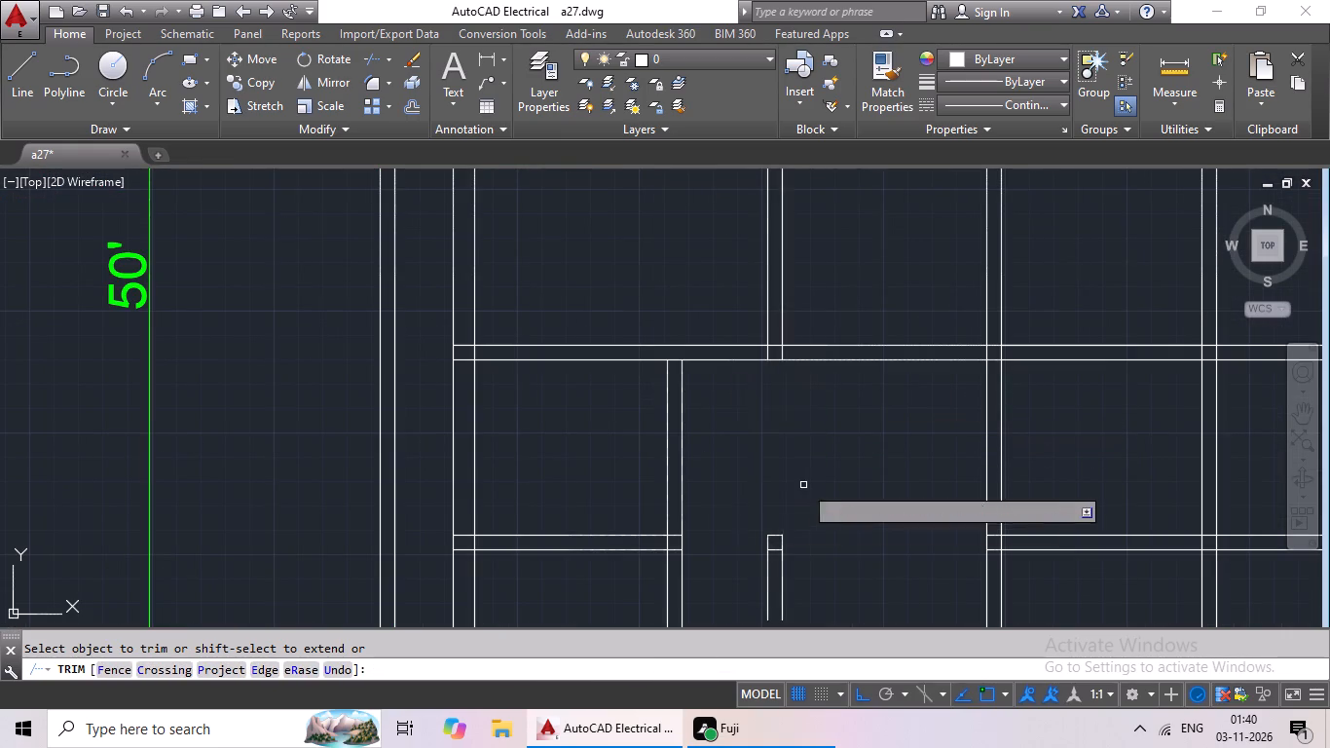
{"action": "scroll", "coordinate": [806, 485], "scroll_direction": "down", "scroll_amount": 2}
{"action": "left_click_drag", "start_coordinate": [831, 500], "coordinate": [765, 541]}
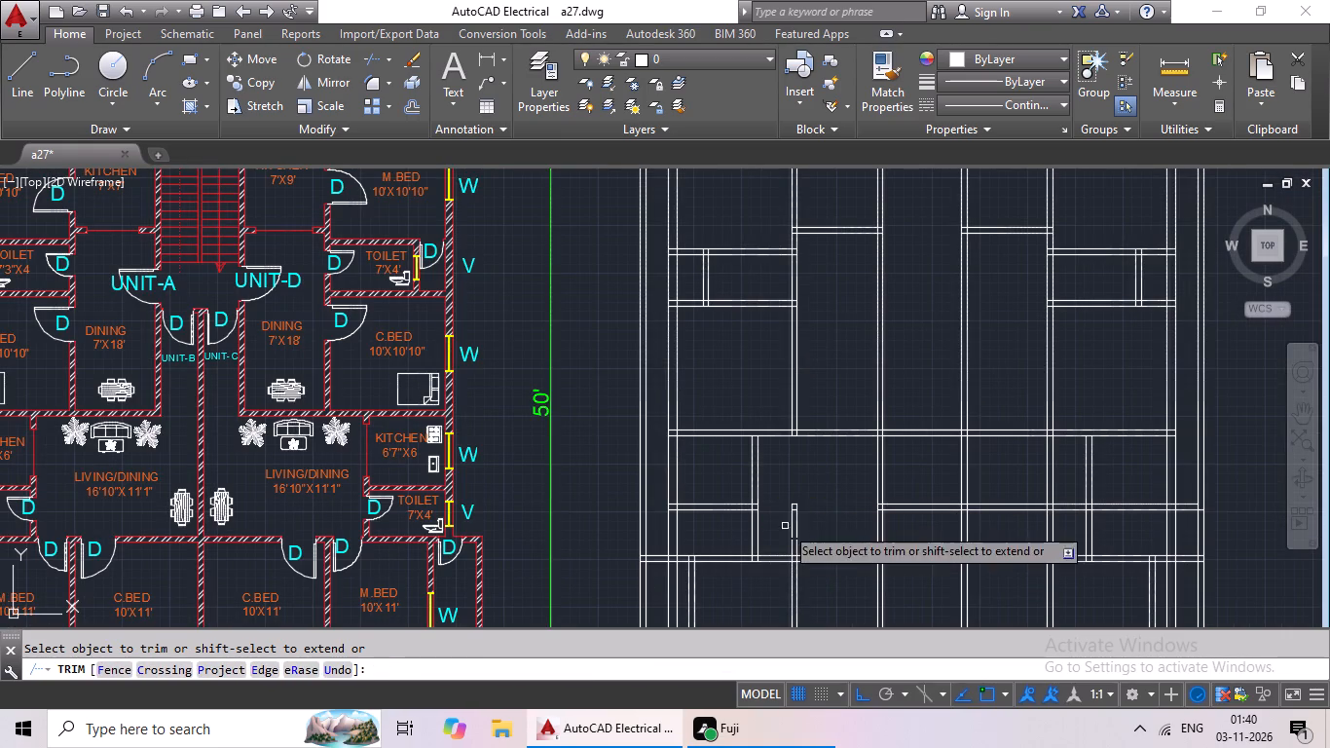
{"action": "left_click_drag", "start_coordinate": [818, 489], "coordinate": [830, 528]}
Trim the kitchen–toilet wall lines and the bedroom–dining partition lines that cross the east living/dining area south of the kitchen's north wall.
{"action": "scroll", "coordinate": [859, 498], "scroll_direction": "down", "scroll_amount": 1}
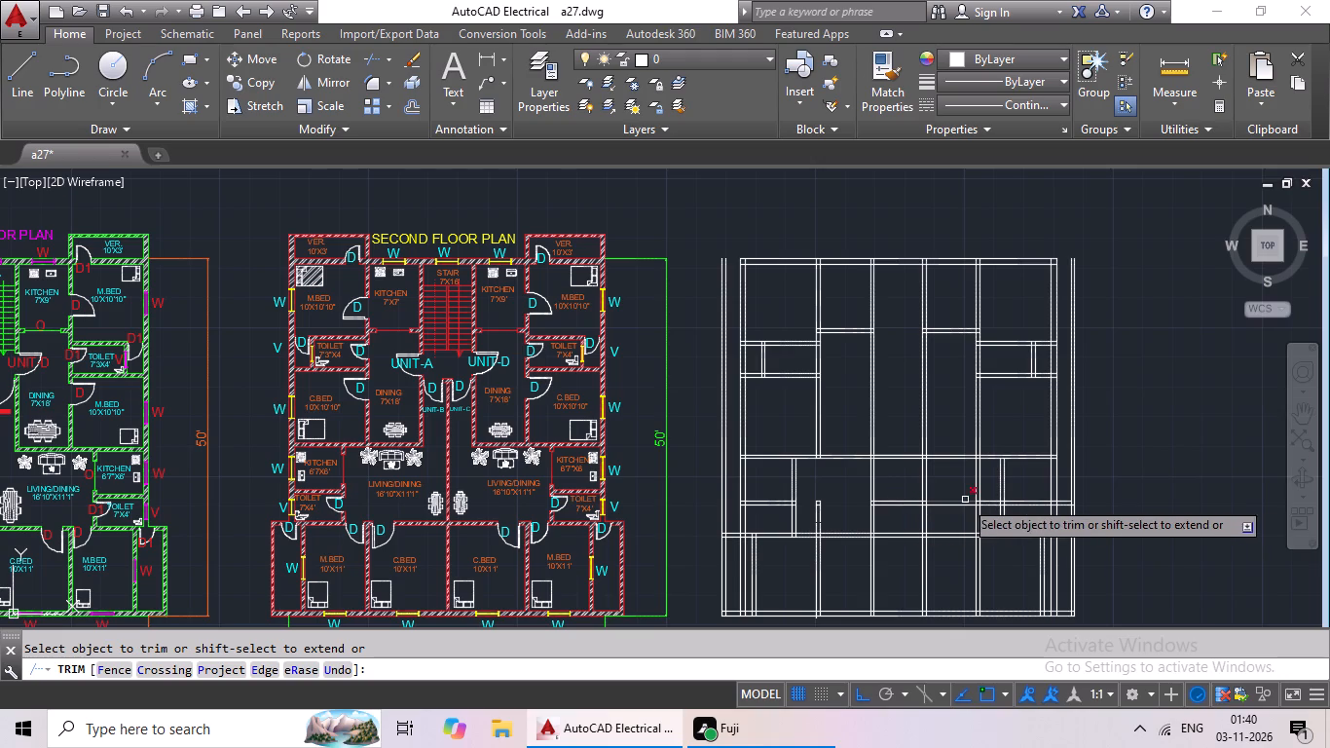
{"action": "scroll", "coordinate": [984, 509], "scroll_direction": "up", "scroll_amount": 3}
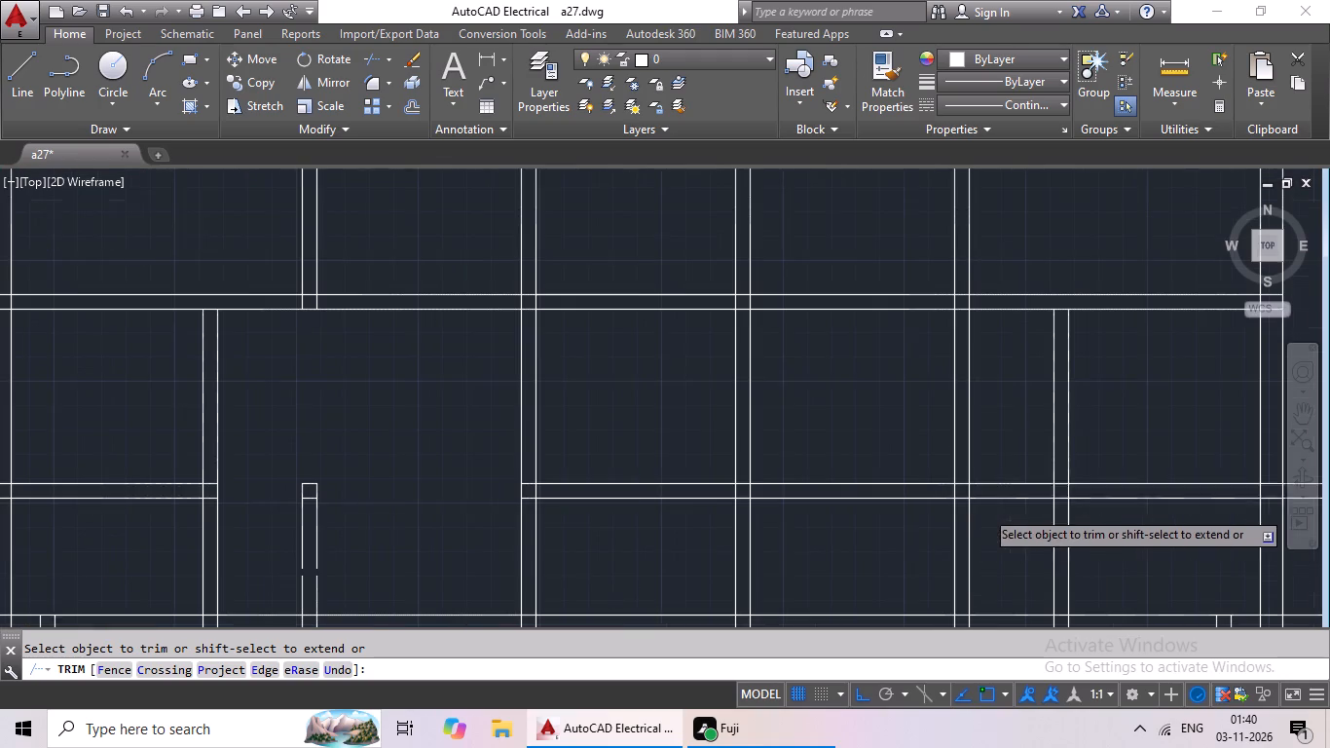
{"action": "left_click_drag", "start_coordinate": [1001, 430], "coordinate": [786, 563]}
{"action": "left_click_drag", "start_coordinate": [786, 564], "coordinate": [766, 573]}
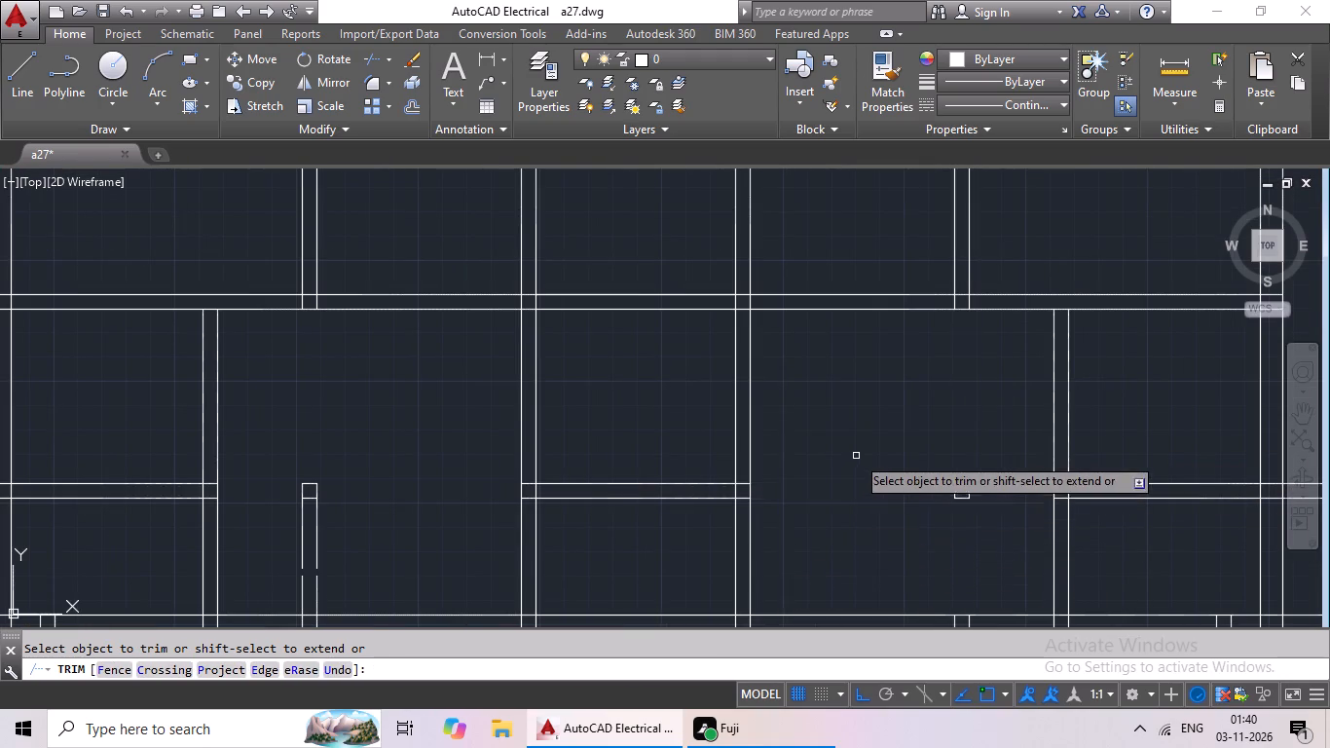
Trim the east stair wall lines and the remaining cross-wall lines through the central living/dining area, up to the kitchen's north wall.
{"action": "scroll", "coordinate": [856, 456], "scroll_direction": "down", "scroll_amount": 3}
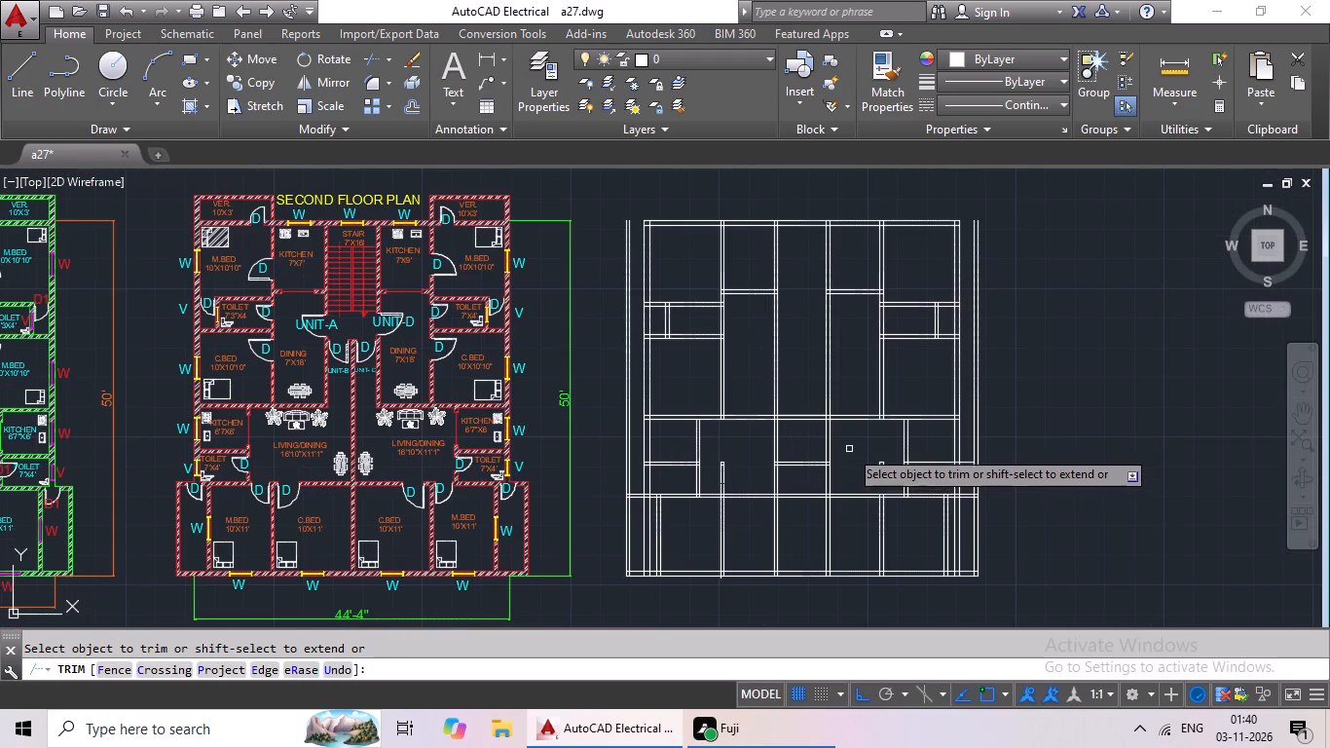
{"action": "scroll", "coordinate": [849, 449], "scroll_direction": "up", "scroll_amount": 2}
{"action": "left_click_drag", "start_coordinate": [848, 429], "coordinate": [750, 554]}
{"action": "left_click_drag", "start_coordinate": [840, 400], "coordinate": [816, 389]}
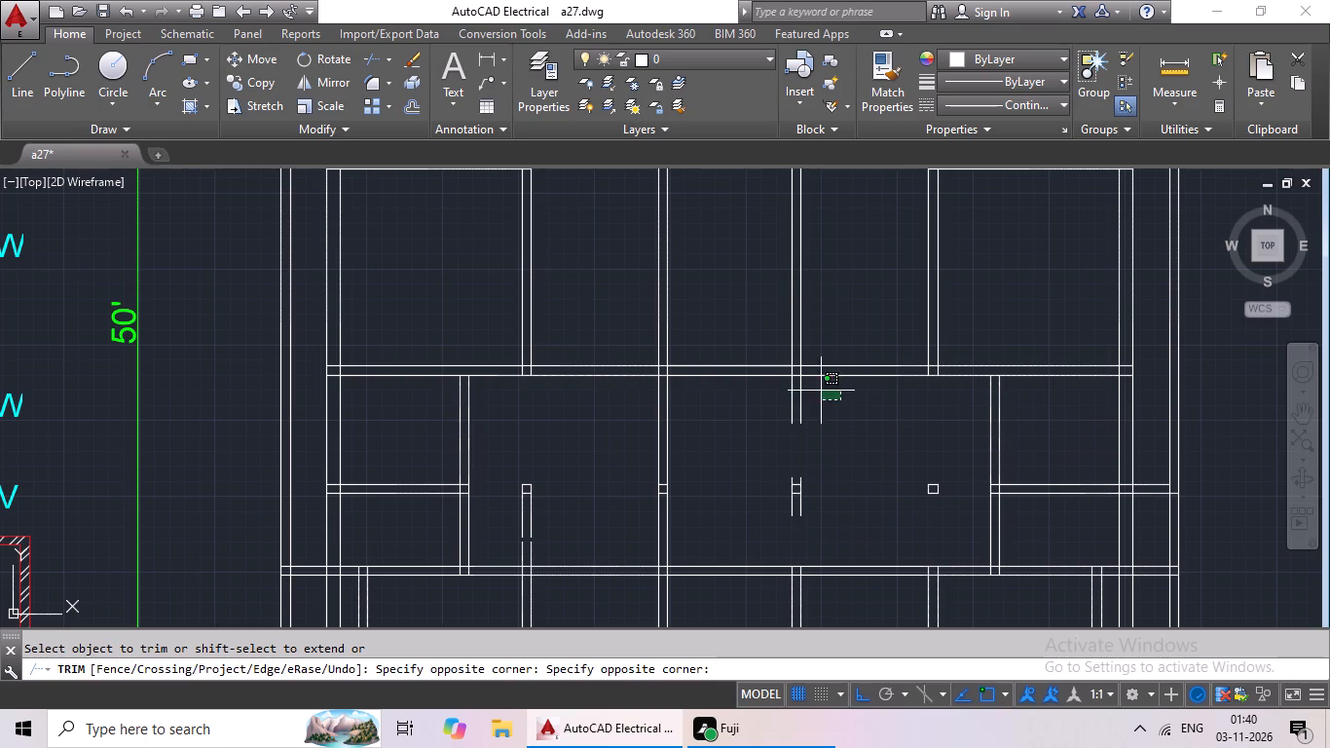
{"action": "left_click_drag", "start_coordinate": [816, 389], "coordinate": [727, 502]}
{"action": "scroll", "coordinate": [791, 467], "scroll_direction": "down", "scroll_amount": 2}
{"action": "middle_click_drag", "start_coordinate": [799, 463], "coordinate": [806, 445]}
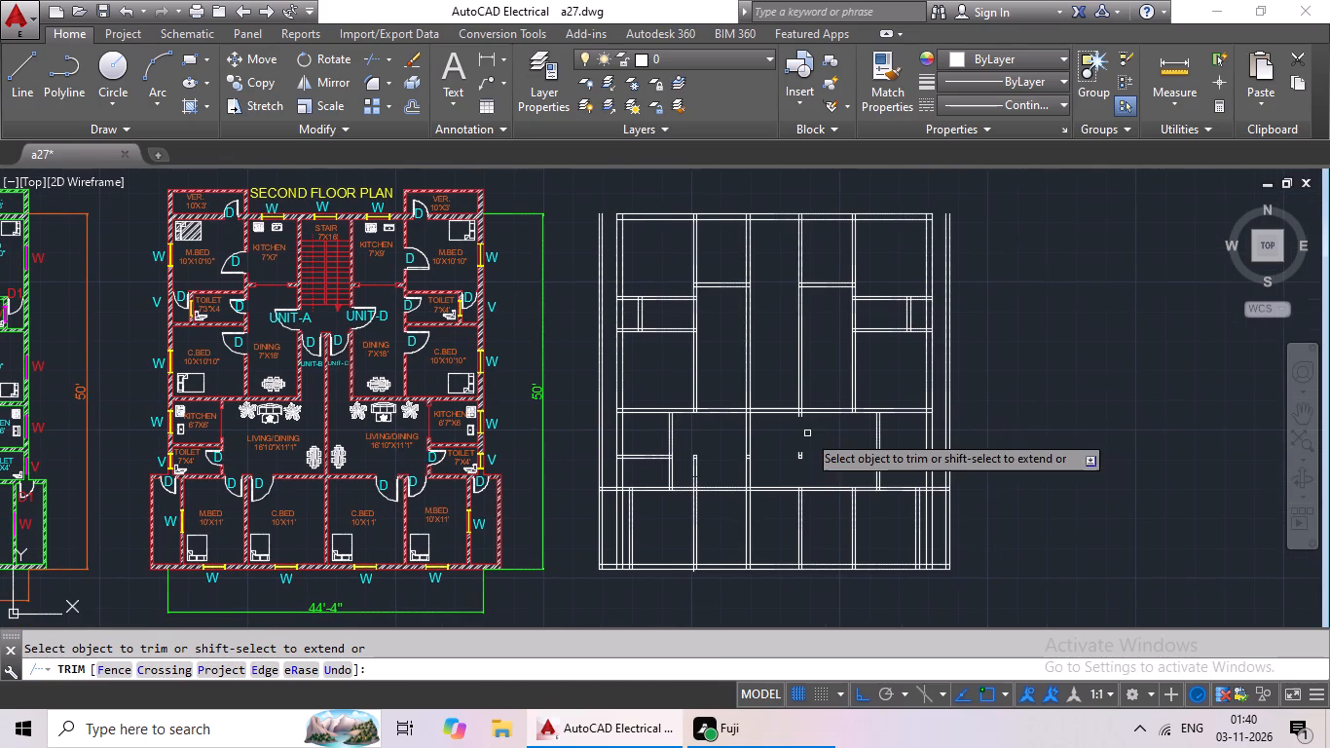
{"action": "scroll", "coordinate": [816, 396], "scroll_direction": "up", "scroll_amount": 3}
{"action": "scroll", "coordinate": [774, 482], "scroll_direction": "up", "scroll_amount": 2}
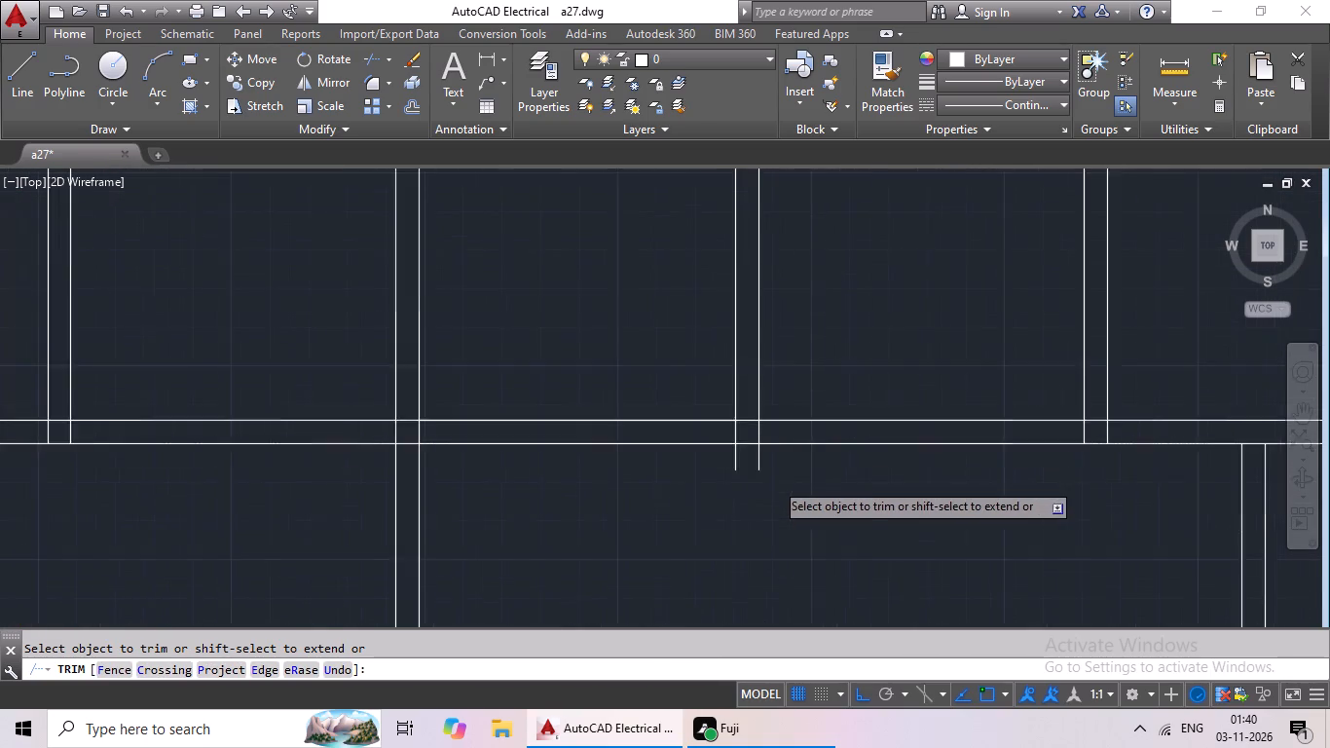
{"action": "scroll", "coordinate": [774, 481], "scroll_direction": "up", "scroll_amount": 1}
{"action": "left_click_drag", "start_coordinate": [806, 411], "coordinate": [581, 497]}
{"action": "left_click_drag", "start_coordinate": [581, 498], "coordinate": [604, 493]}
{"action": "scroll", "coordinate": [766, 459], "scroll_direction": "down", "scroll_amount": 3}
{"action": "middle_click_drag", "start_coordinate": [817, 500], "coordinate": [782, 387]}
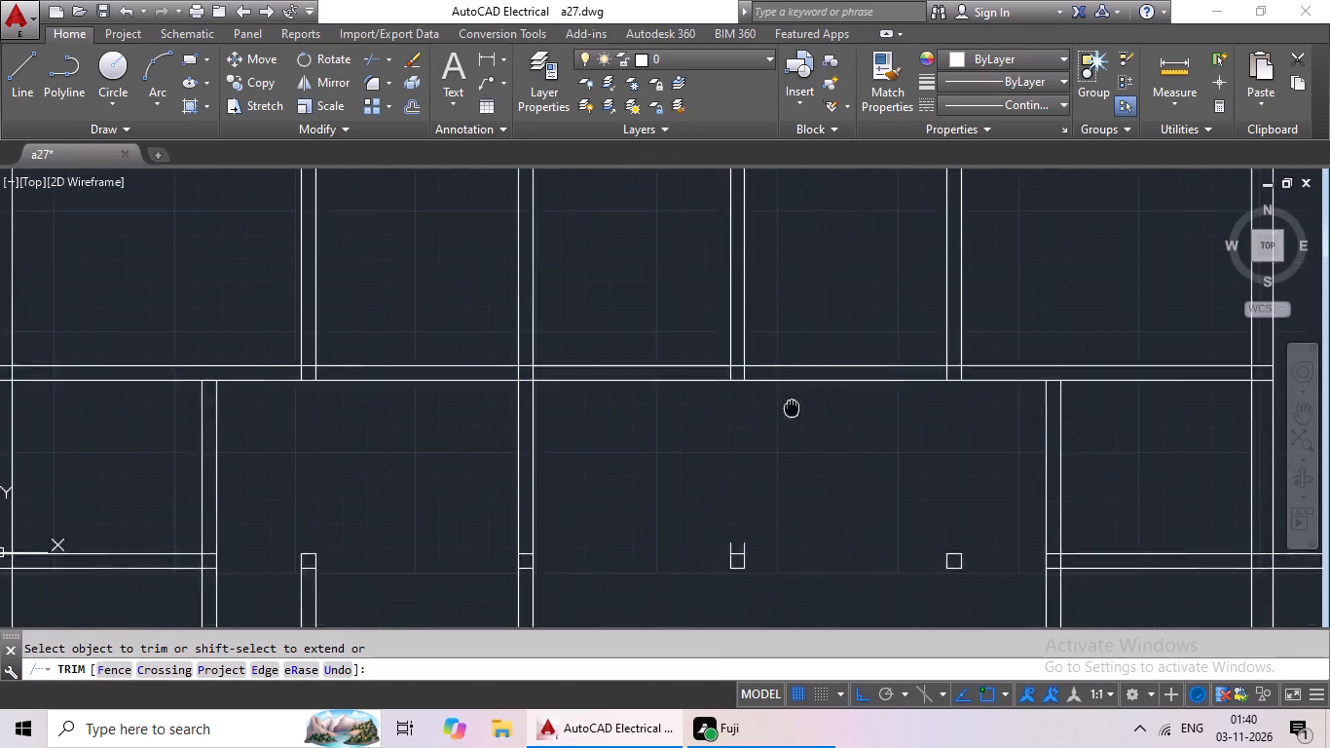
{"action": "middle_click_drag", "start_coordinate": [782, 387], "coordinate": [775, 364]}
Trim the west stair wall lines that run through the living/dining area between the kitchen's north wall and the southern bedrooms' north wall.
{"action": "scroll", "coordinate": [762, 420], "scroll_direction": "down", "scroll_amount": 3}
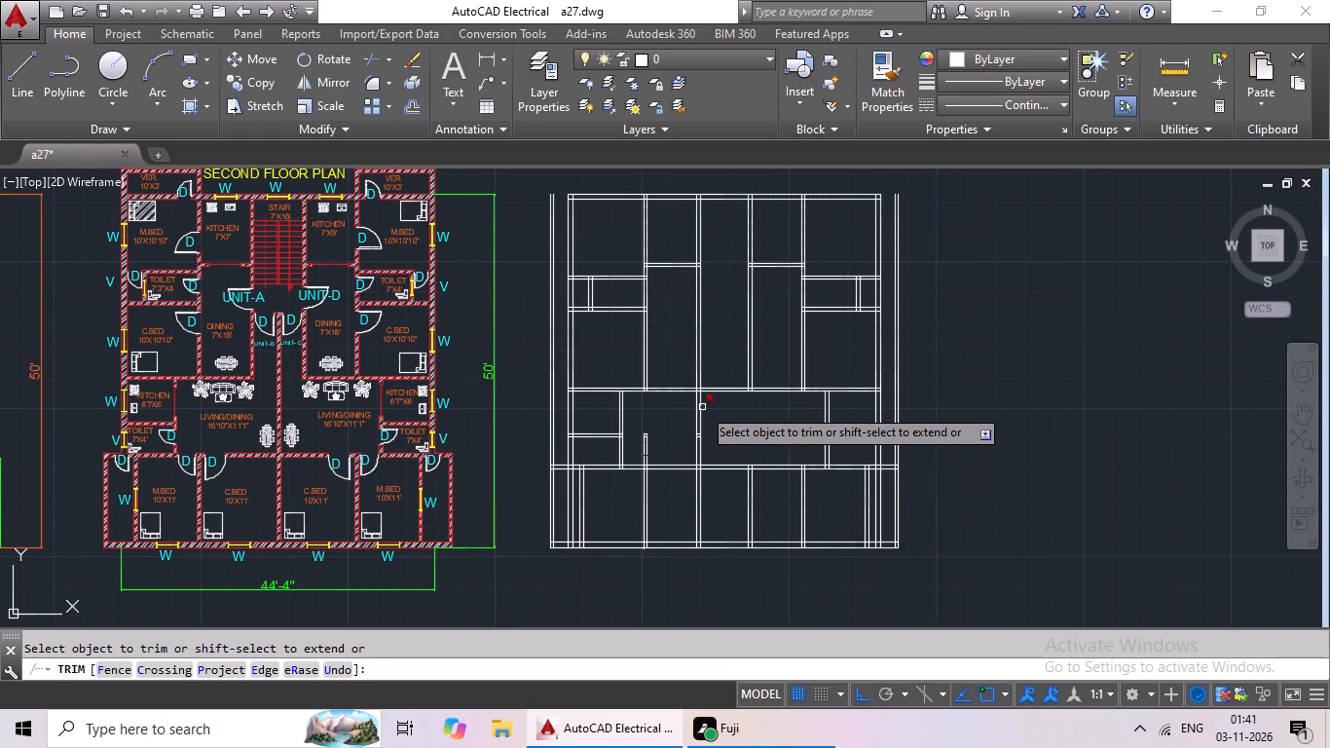
{"action": "scroll", "coordinate": [703, 407], "scroll_direction": "up", "scroll_amount": 3}
{"action": "left_click_drag", "start_coordinate": [732, 382], "coordinate": [602, 524]}
{"action": "scroll", "coordinate": [707, 457], "scroll_direction": "down", "scroll_amount": 1}
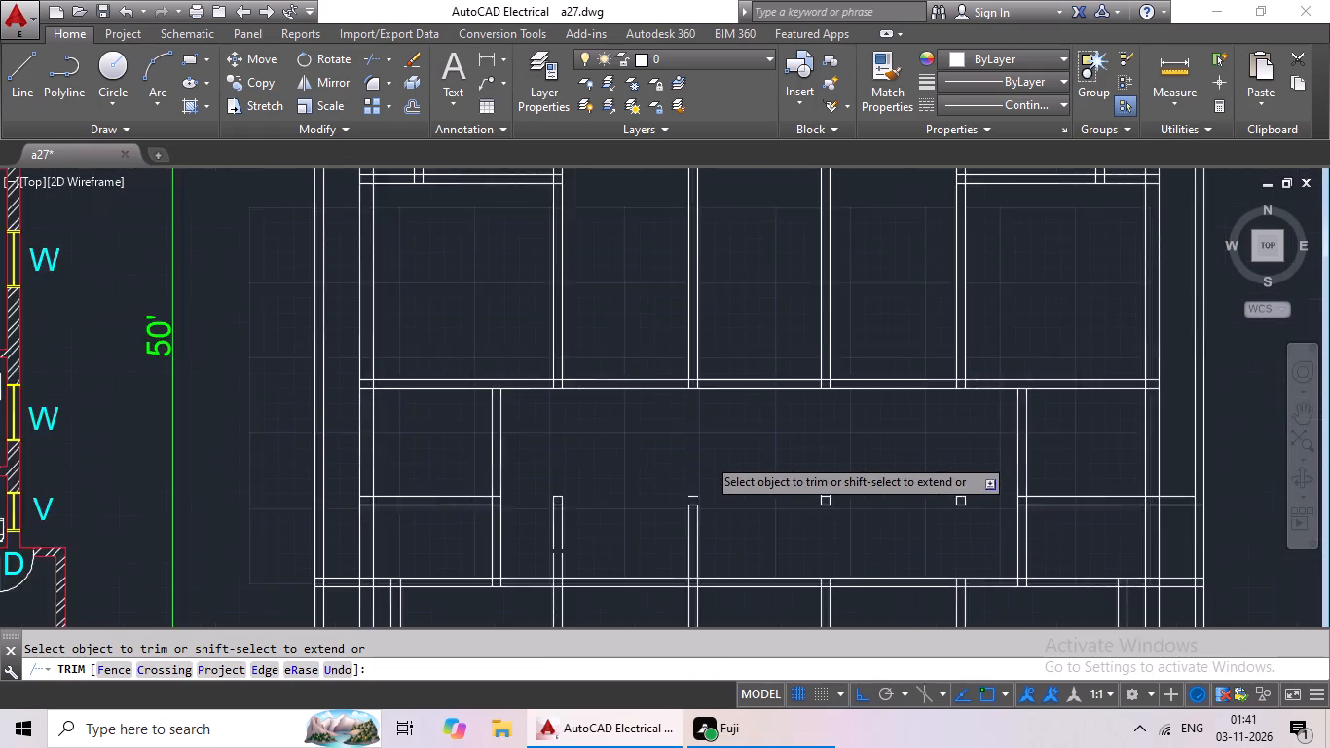
{"action": "scroll", "coordinate": [707, 457], "scroll_direction": "down", "scroll_amount": 2}
{"action": "left_click_drag", "start_coordinate": [771, 456], "coordinate": [639, 497]}
{"action": "scroll", "coordinate": [654, 493], "scroll_direction": "up", "scroll_amount": 1}
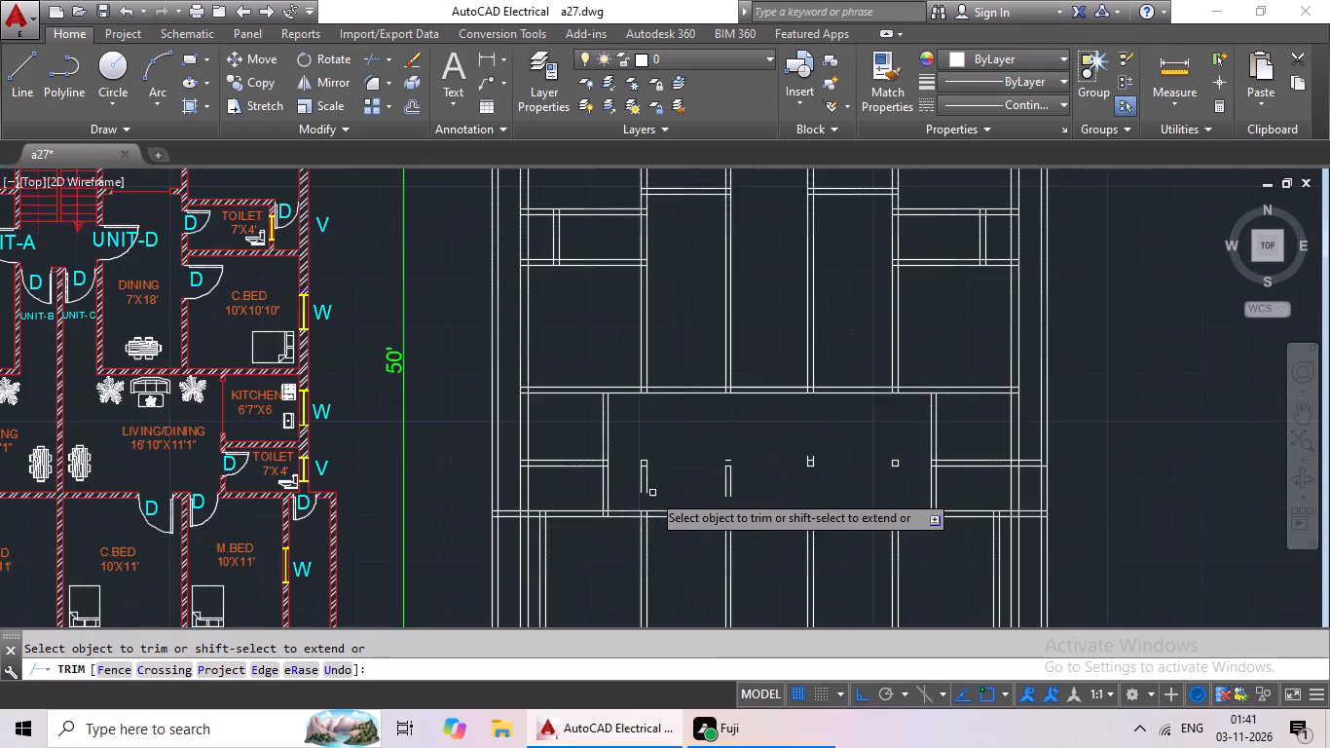
{"action": "scroll", "coordinate": [646, 485], "scroll_direction": "up", "scroll_amount": 2}
{"action": "left_click_drag", "start_coordinate": [673, 438], "coordinate": [716, 493]}
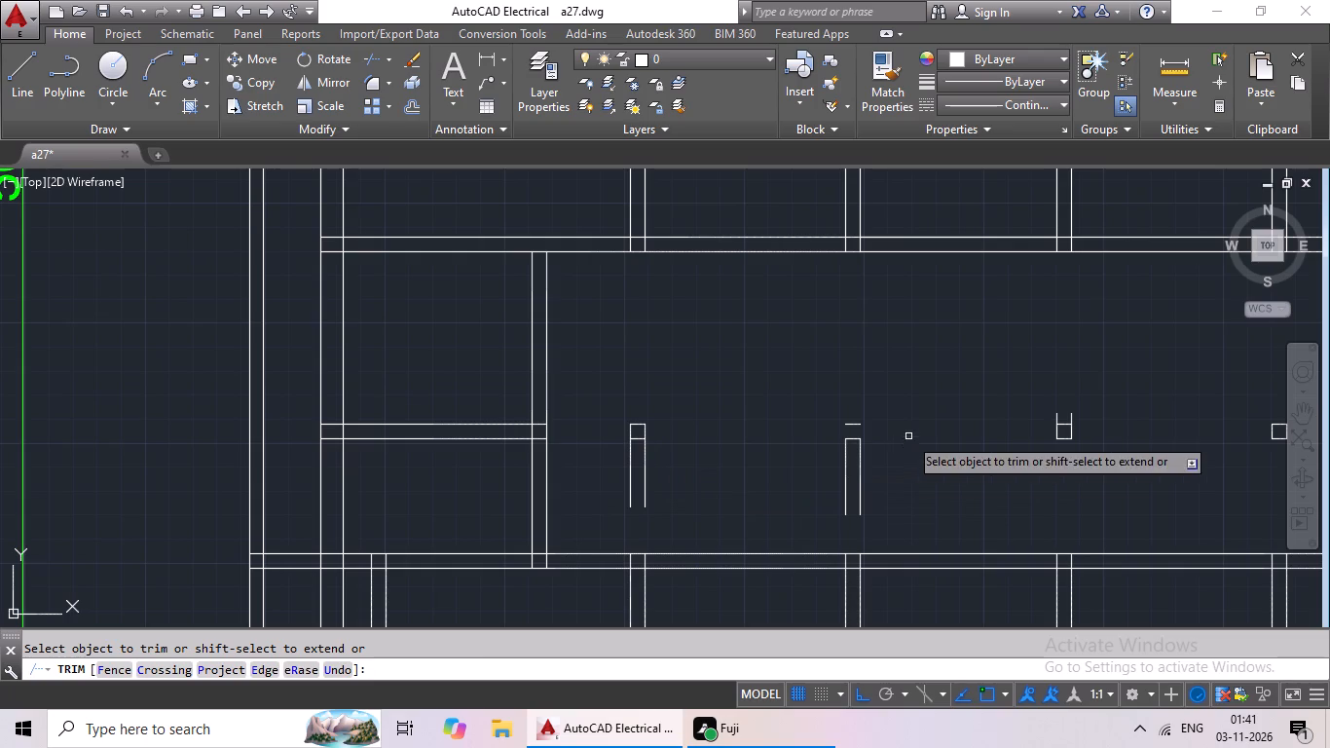
{"action": "left_click_drag", "start_coordinate": [906, 436], "coordinate": [693, 494]}
{"action": "scroll", "coordinate": [771, 475], "scroll_direction": "down", "scroll_amount": 3}
{"action": "key", "text": "Escape"}
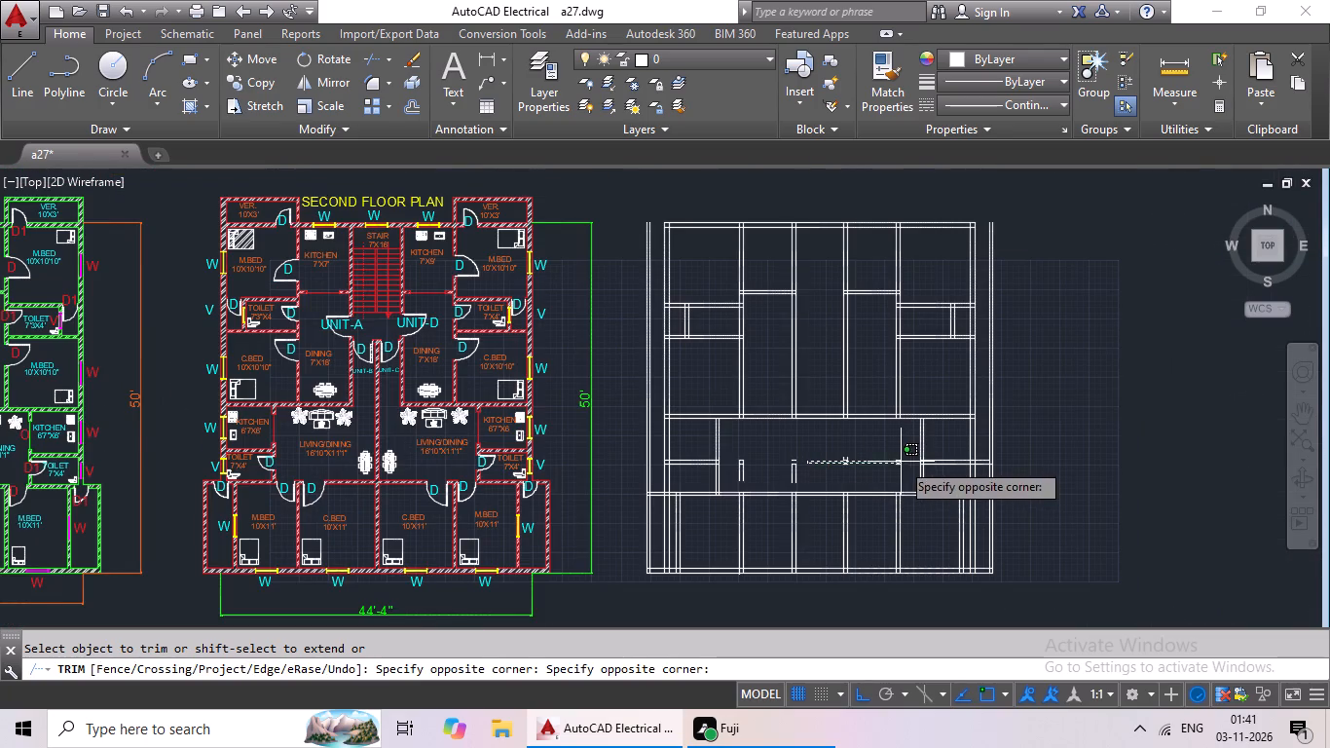
Erase the leftover wall-line fragments of both western partitions in the living/dining area.
{"action": "scroll", "coordinate": [815, 468], "scroll_direction": "up", "scroll_amount": 3}
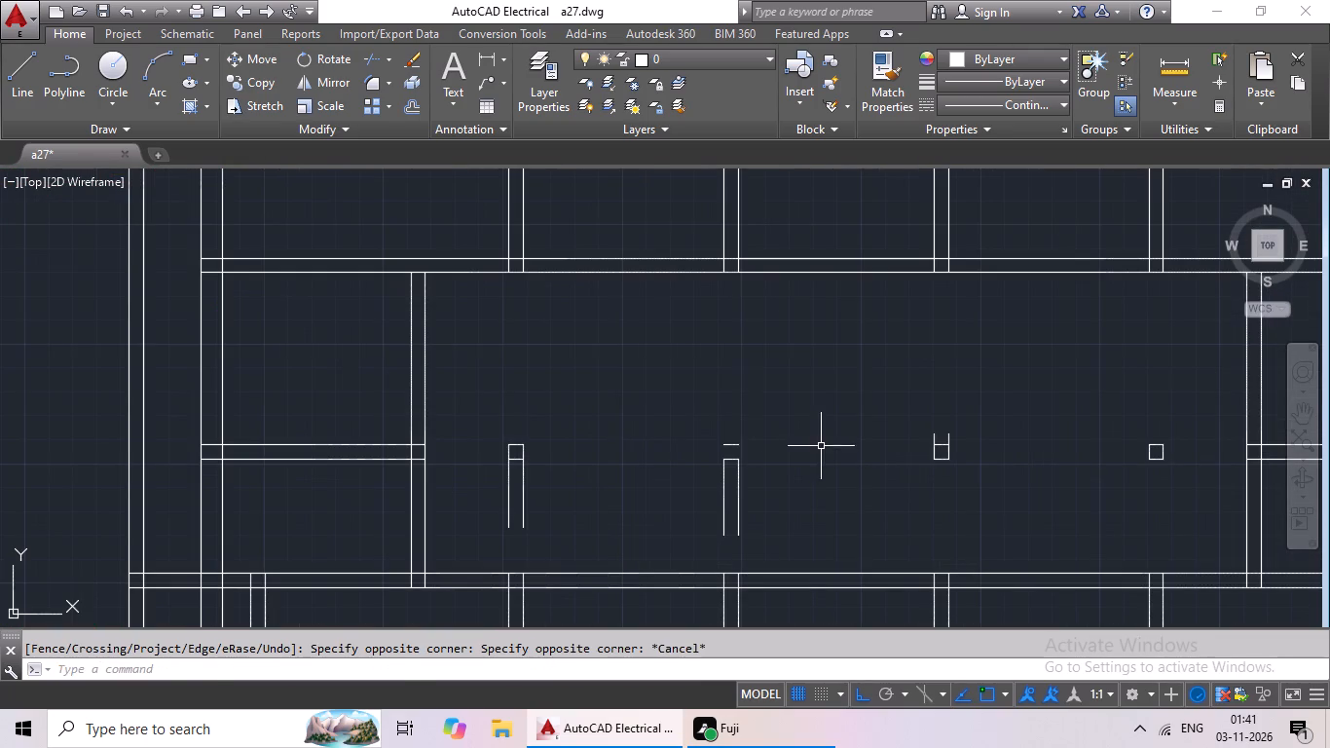
{"action": "left_click_drag", "start_coordinate": [821, 445], "coordinate": [773, 496]}
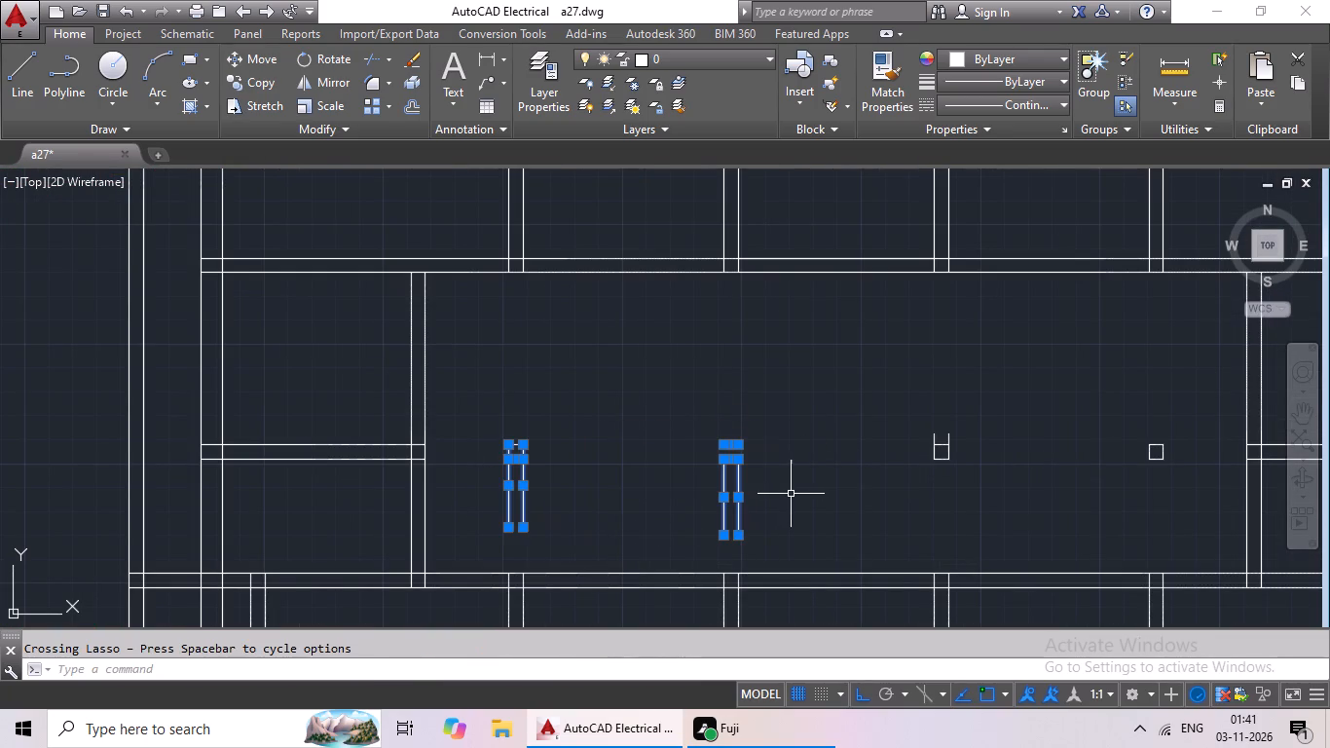
{"action": "key", "text": "Delete"}
Erase the lines of the small square remnant in line with the east bedroom–dining partition in the living/dining area.
{"action": "scroll", "coordinate": [836, 470], "scroll_direction": "down", "scroll_amount": 2}
{"action": "middle_click_drag", "start_coordinate": [859, 474], "coordinate": [649, 440]}
{"action": "scroll", "coordinate": [745, 444], "scroll_direction": "up", "scroll_amount": 3}
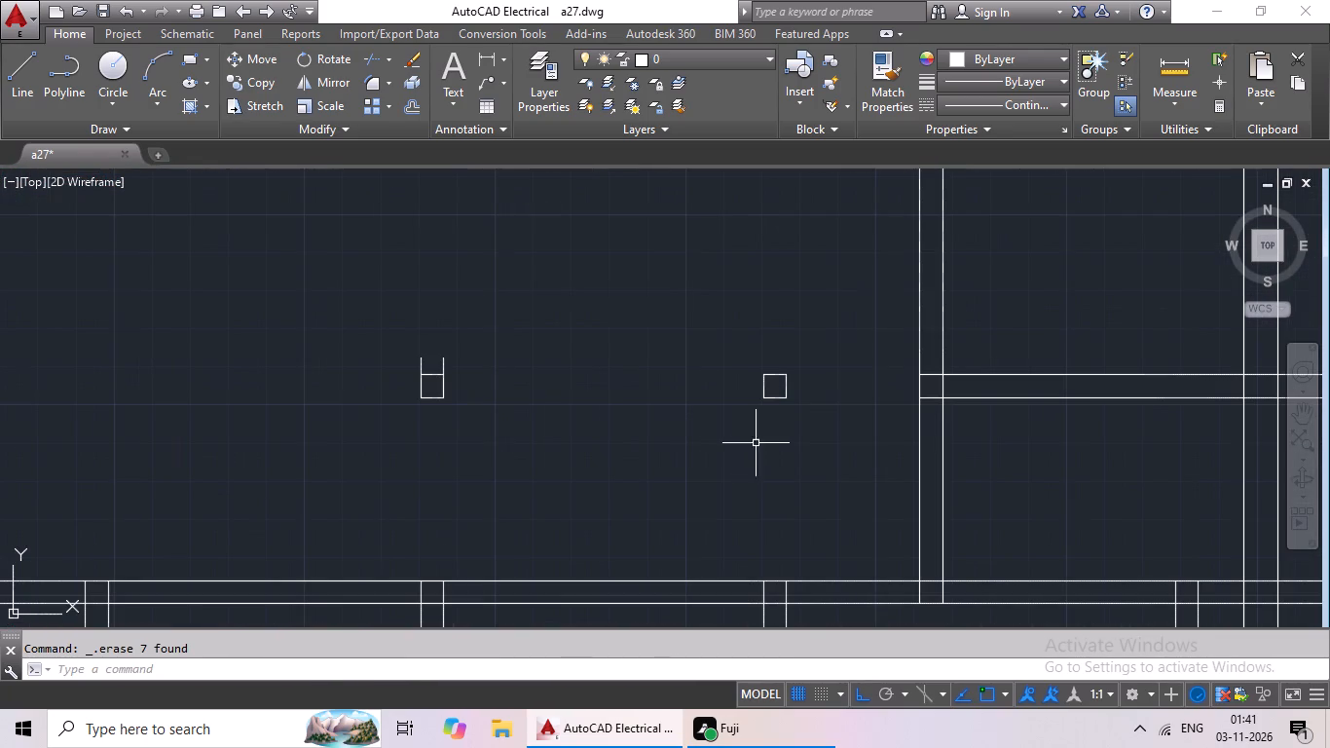
{"action": "left_click_drag", "start_coordinate": [788, 338], "coordinate": [774, 411]}
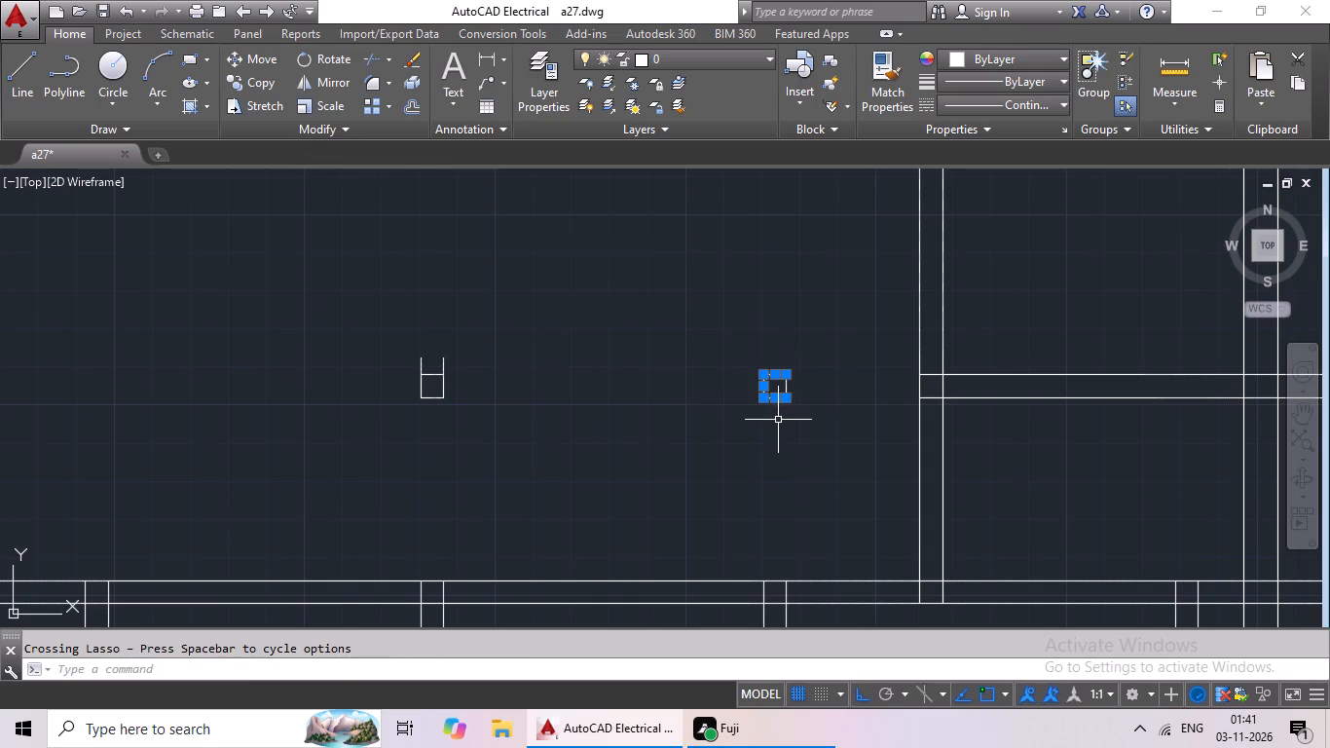
{"action": "key", "text": "Delete"}
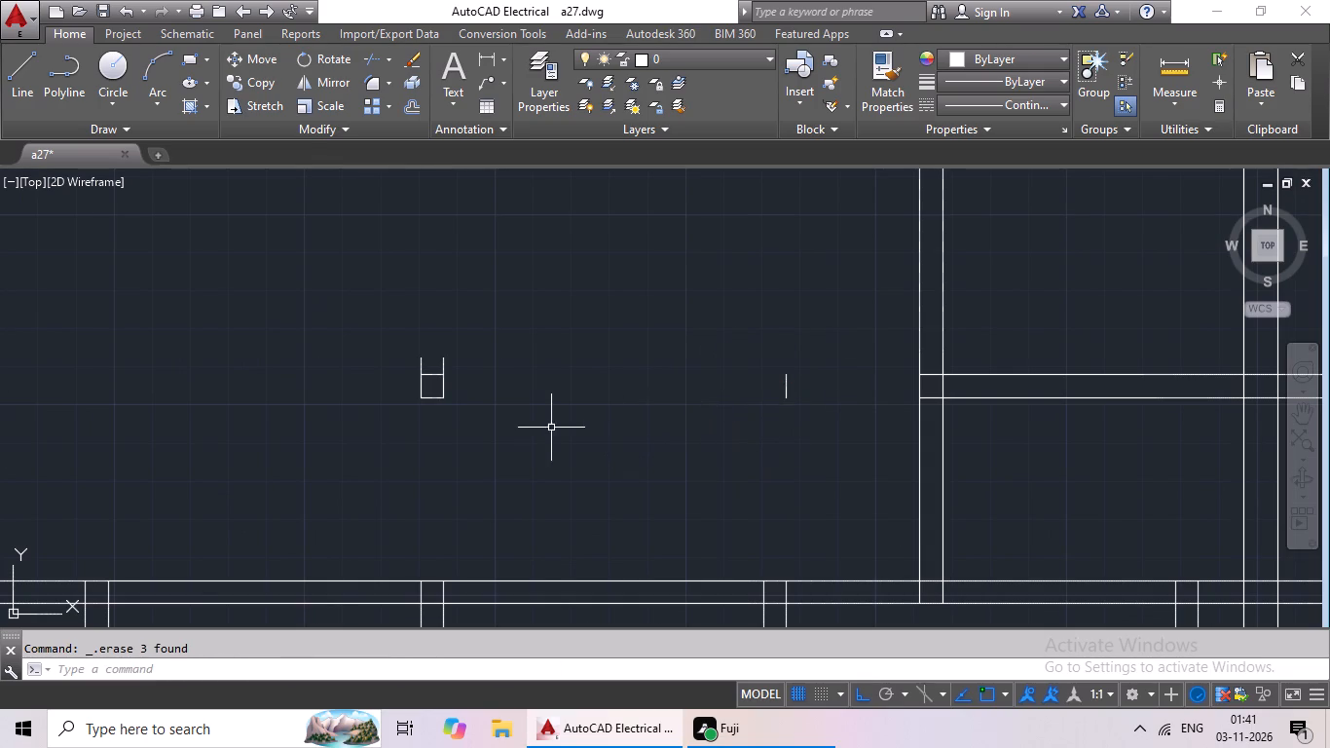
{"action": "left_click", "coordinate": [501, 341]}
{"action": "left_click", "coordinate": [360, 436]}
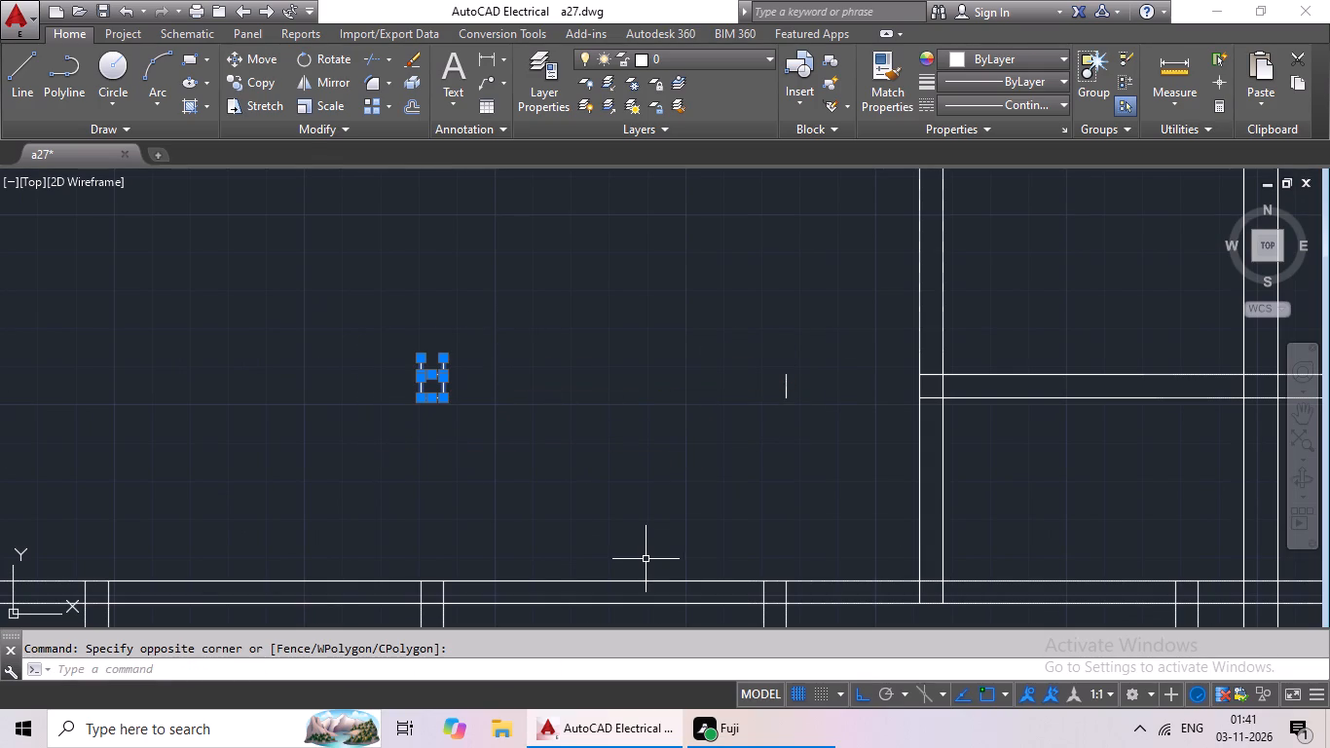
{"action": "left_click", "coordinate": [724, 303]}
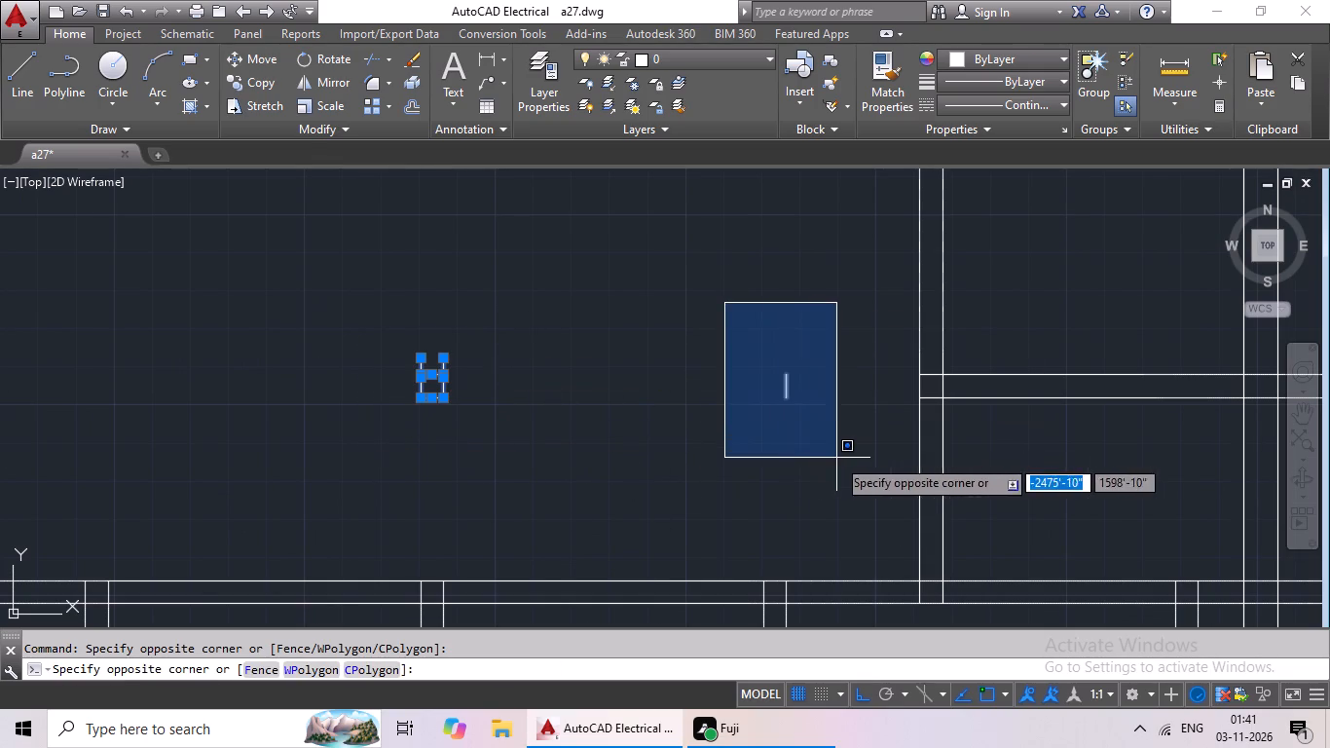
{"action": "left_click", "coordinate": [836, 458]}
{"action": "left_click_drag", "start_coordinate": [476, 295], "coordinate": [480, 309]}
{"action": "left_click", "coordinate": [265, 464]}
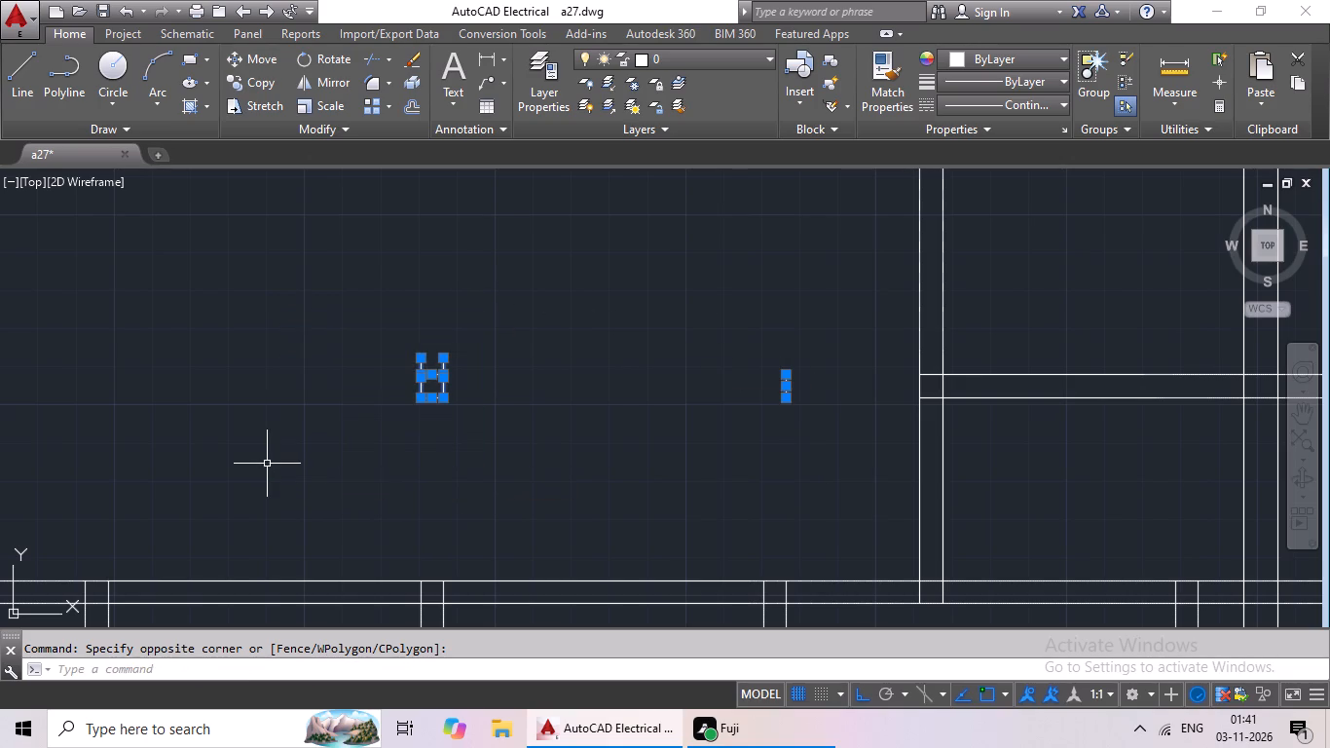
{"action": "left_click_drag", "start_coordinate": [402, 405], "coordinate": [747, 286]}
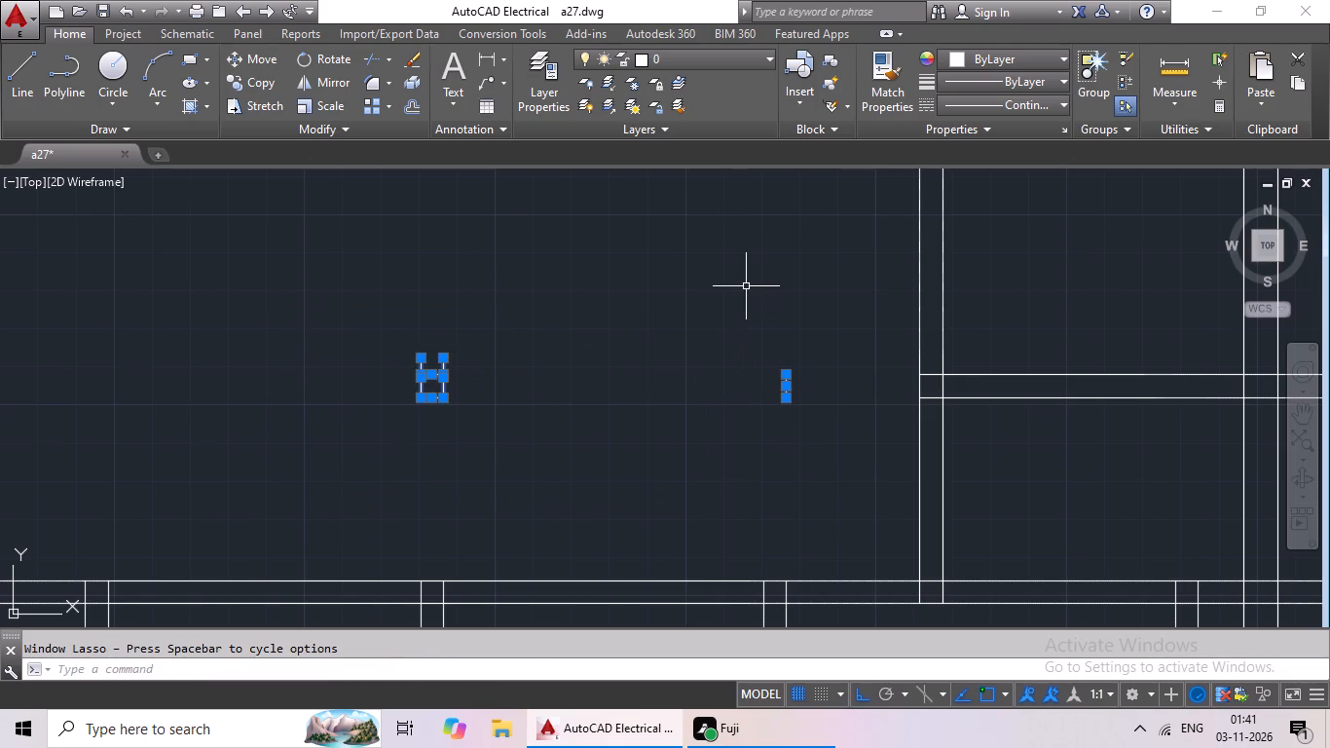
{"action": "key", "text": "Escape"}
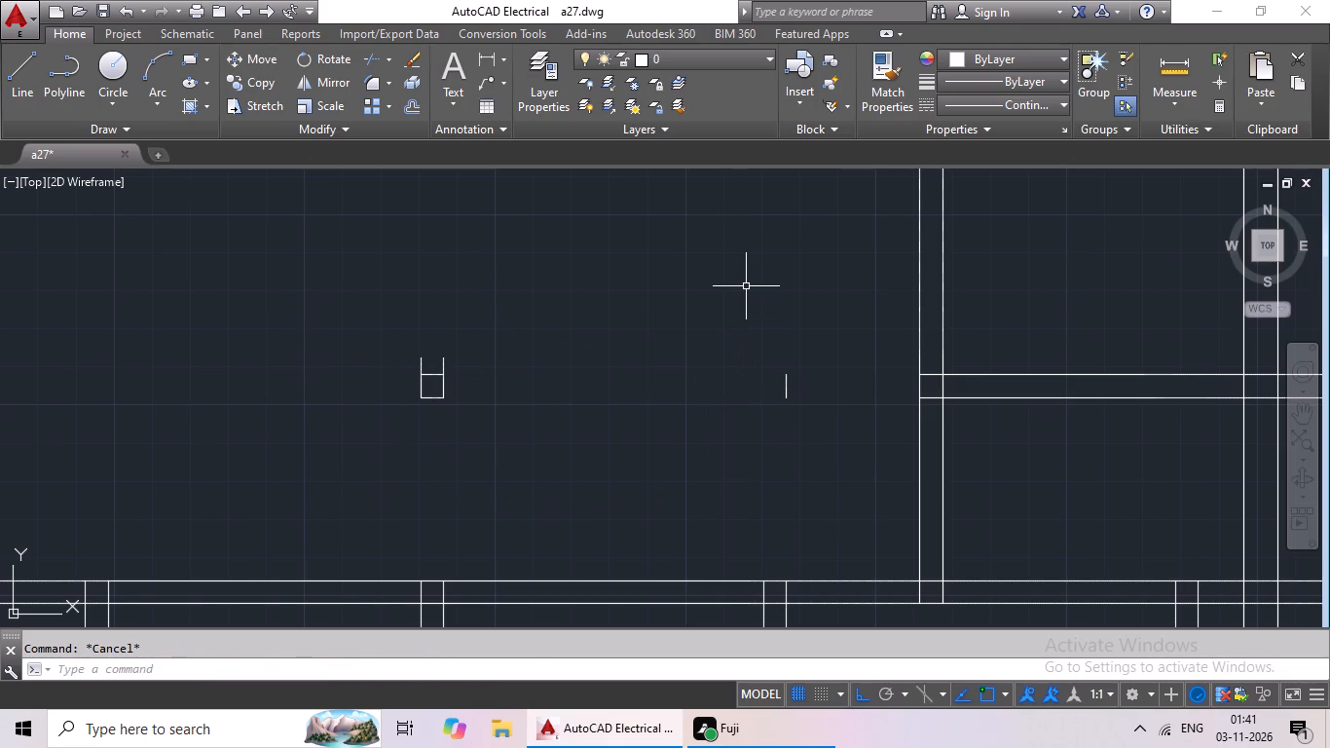
Erase the remaining short vertical line in line with the east bedroom–dining partition and the H-shaped remnant in line with the east stair wall.
{"action": "left_click", "coordinate": [787, 392]}
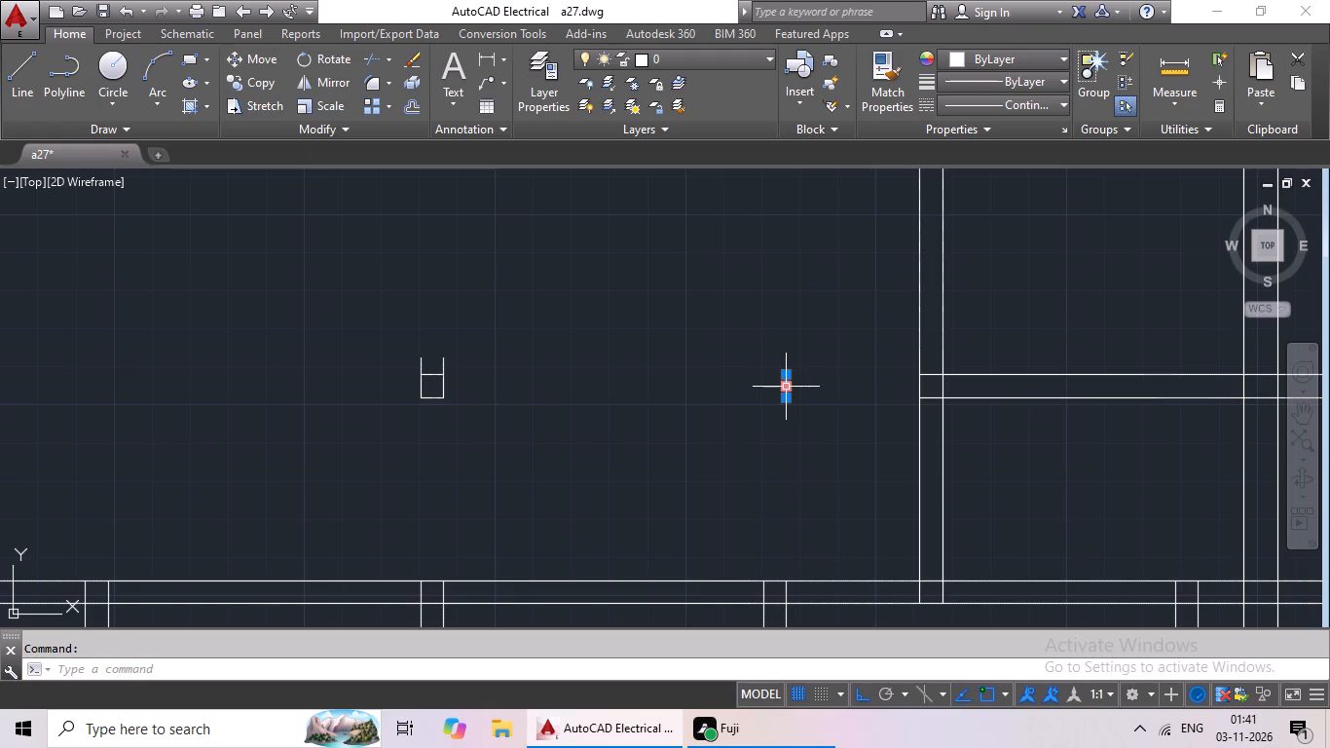
{"action": "key", "text": "Delete"}
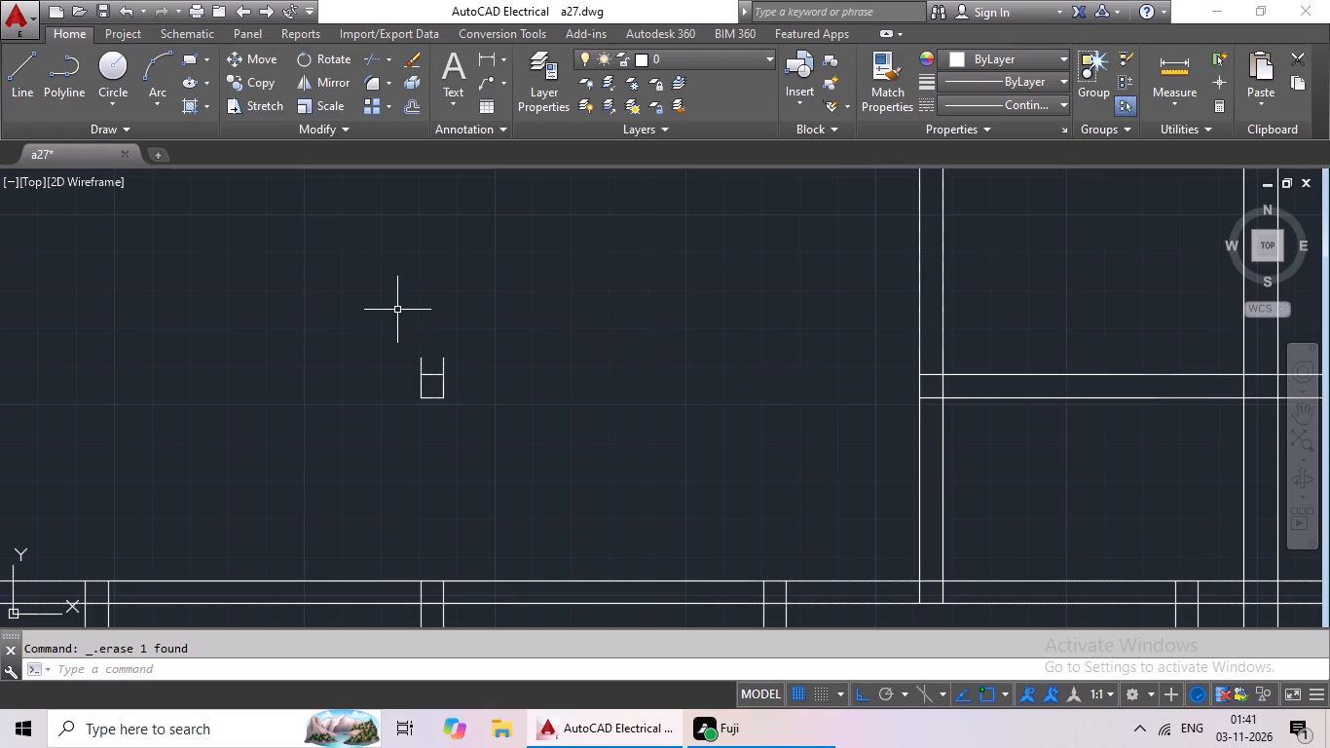
{"action": "left_click_drag", "start_coordinate": [388, 311], "coordinate": [422, 398]}
{"action": "left_click_drag", "start_coordinate": [471, 339], "coordinate": [375, 439]}
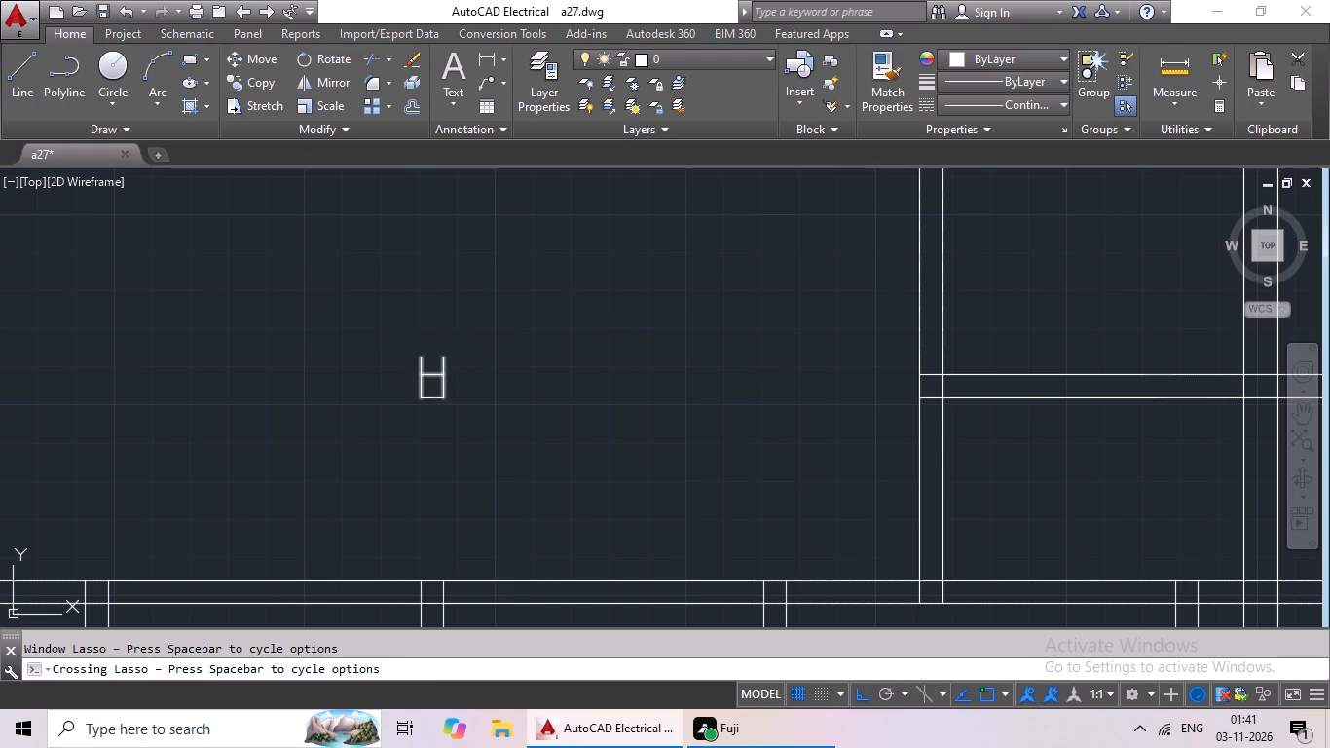
{"action": "key", "text": "Delete"}
Erase the two short horizontal line pieces left in the living/dining area, in line with the east stair wall and the west bedroom–dining partition.
{"action": "scroll", "coordinate": [620, 307], "scroll_direction": "down", "scroll_amount": 4}
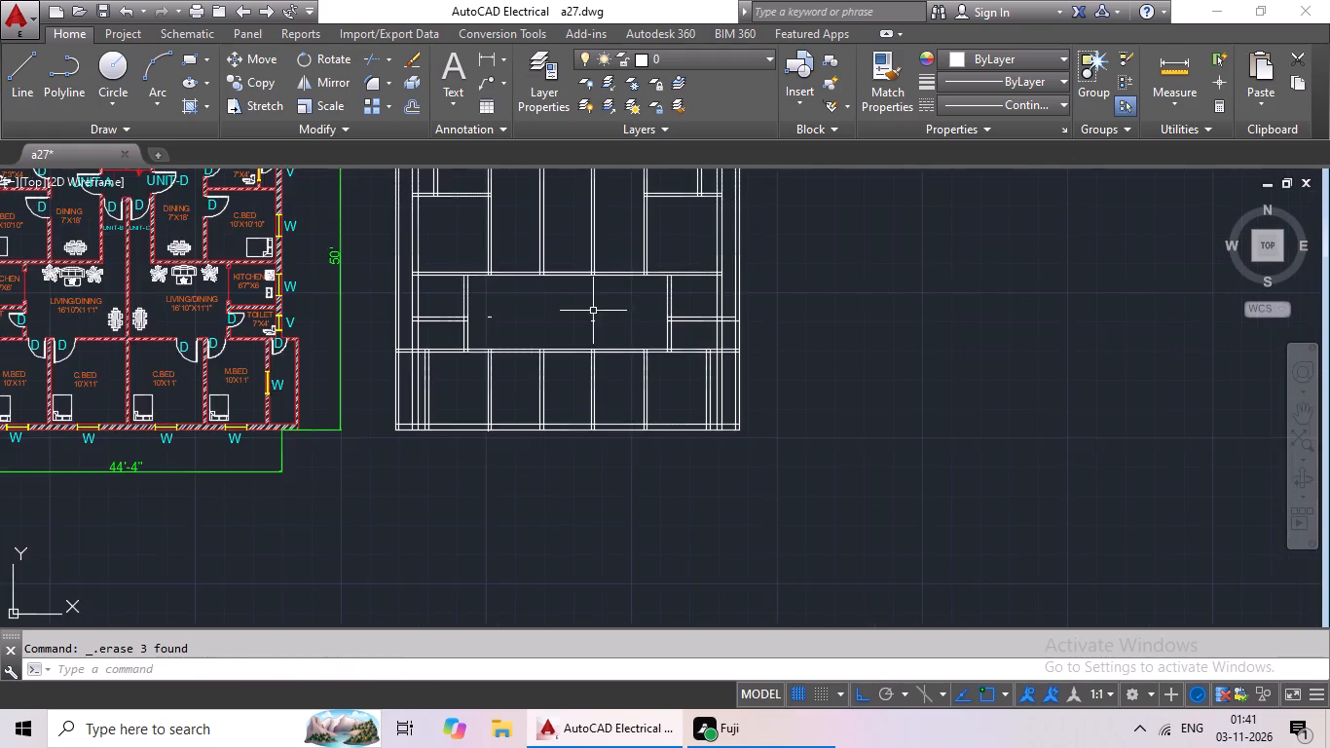
{"action": "scroll", "coordinate": [589, 323], "scroll_direction": "up", "scroll_amount": 4}
{"action": "left_click_drag", "start_coordinate": [654, 275], "coordinate": [560, 344]}
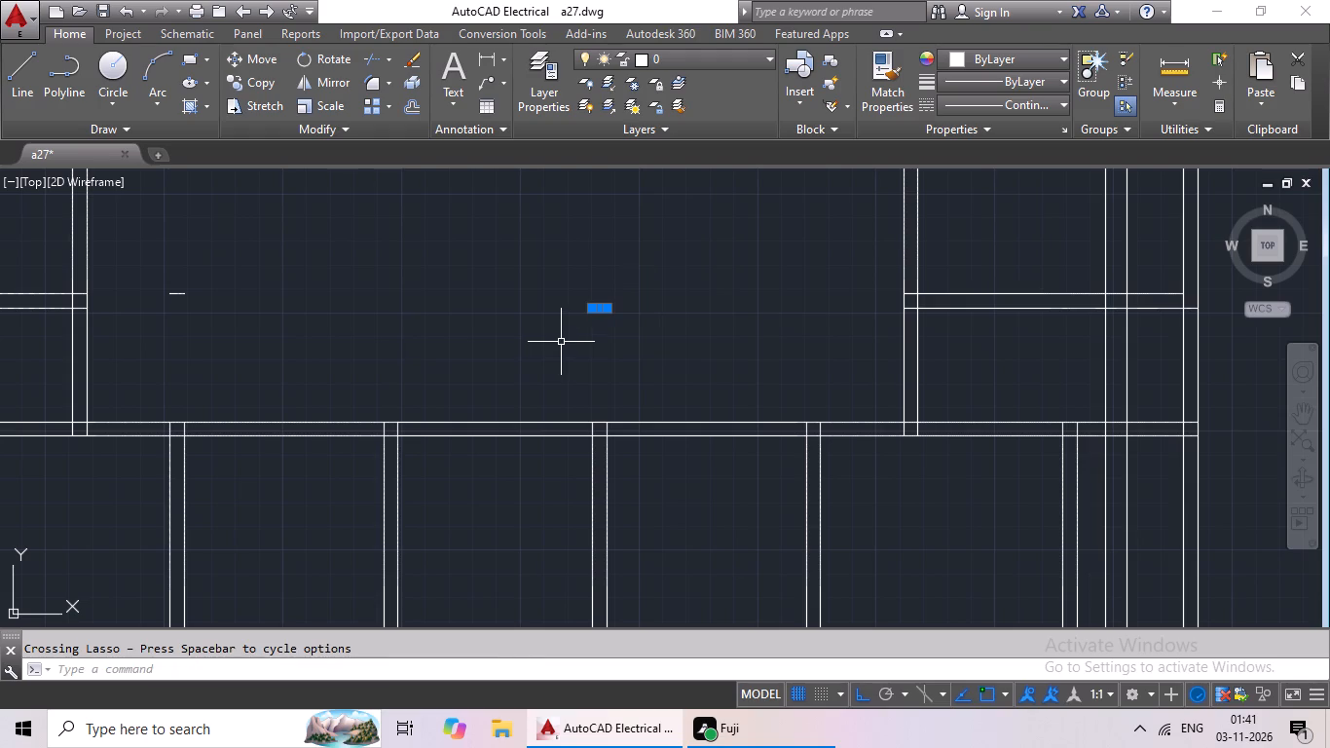
{"action": "key", "text": "Delete"}
{"action": "scroll", "coordinate": [611, 325], "scroll_direction": "down", "scroll_amount": 3}
{"action": "scroll", "coordinate": [516, 309], "scroll_direction": "up", "scroll_amount": 4}
{"action": "left_click_drag", "start_coordinate": [514, 308], "coordinate": [436, 389]}
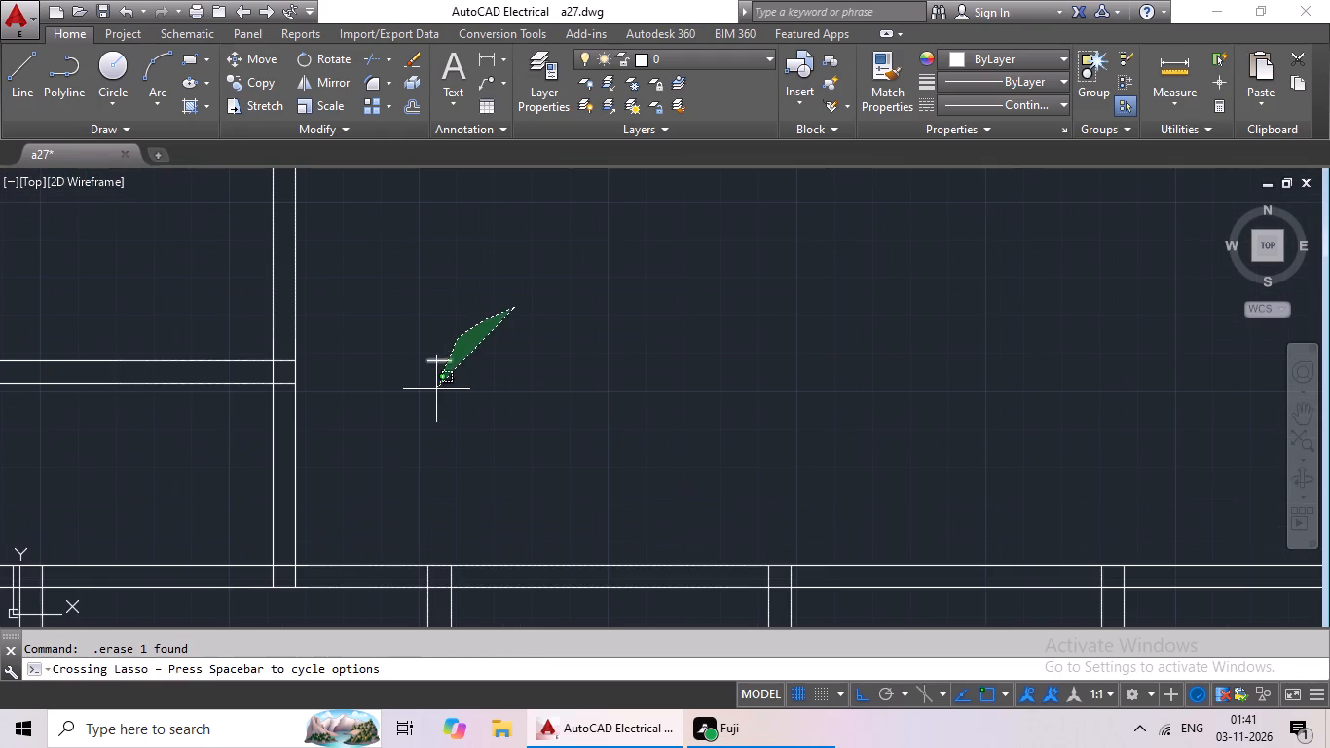
{"action": "left_click_drag", "start_coordinate": [436, 389], "coordinate": [414, 355]}
{"action": "key", "text": "Delete"}
Trim the main east outer wall's two lines where they run through the southern bedroom row of the new plan.
{"action": "scroll", "coordinate": [484, 332], "scroll_direction": "down", "scroll_amount": 3}
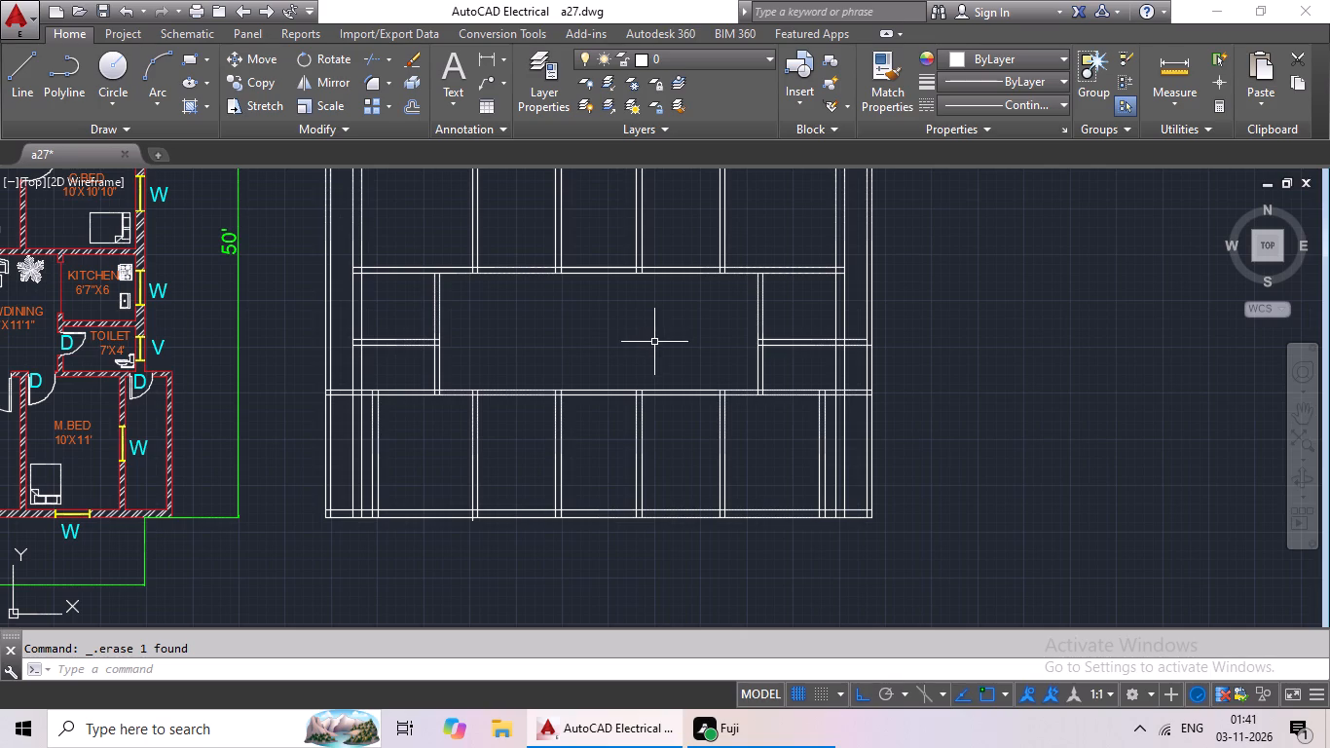
{"action": "middle_click_drag", "start_coordinate": [623, 344], "coordinate": [697, 296]}
{"action": "middle_click_drag", "start_coordinate": [689, 317], "coordinate": [720, 308]}
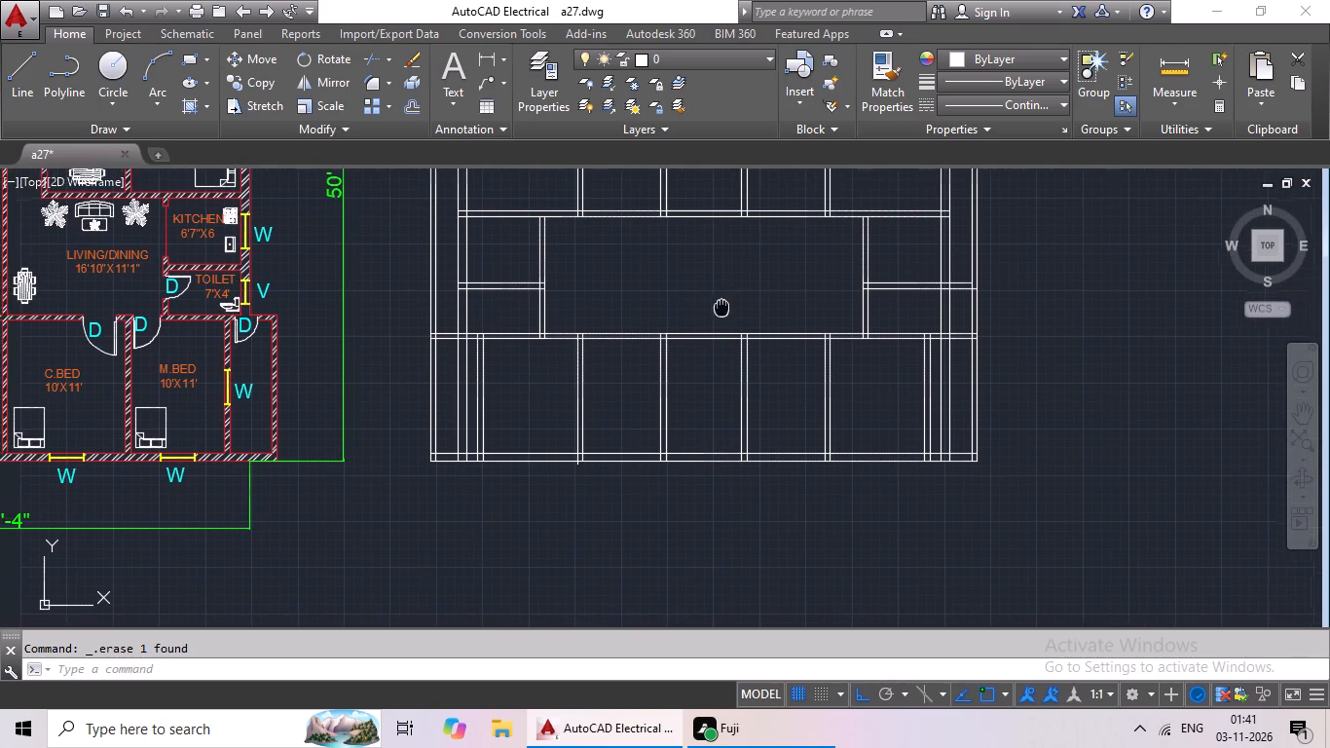
{"action": "middle_click_drag", "start_coordinate": [668, 308], "coordinate": [772, 285]}
{"action": "middle_click_drag", "start_coordinate": [781, 279], "coordinate": [588, 415]}
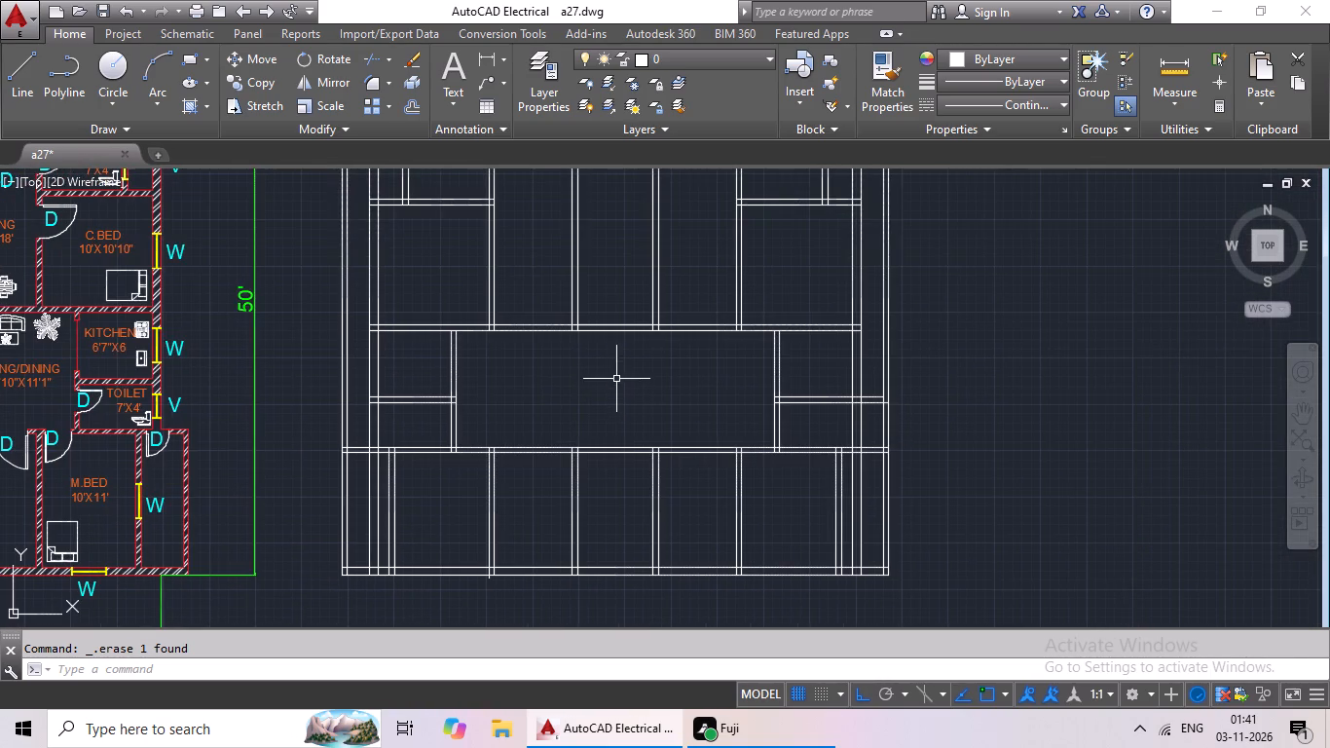
{"action": "middle_click_drag", "start_coordinate": [616, 378], "coordinate": [507, 387]}
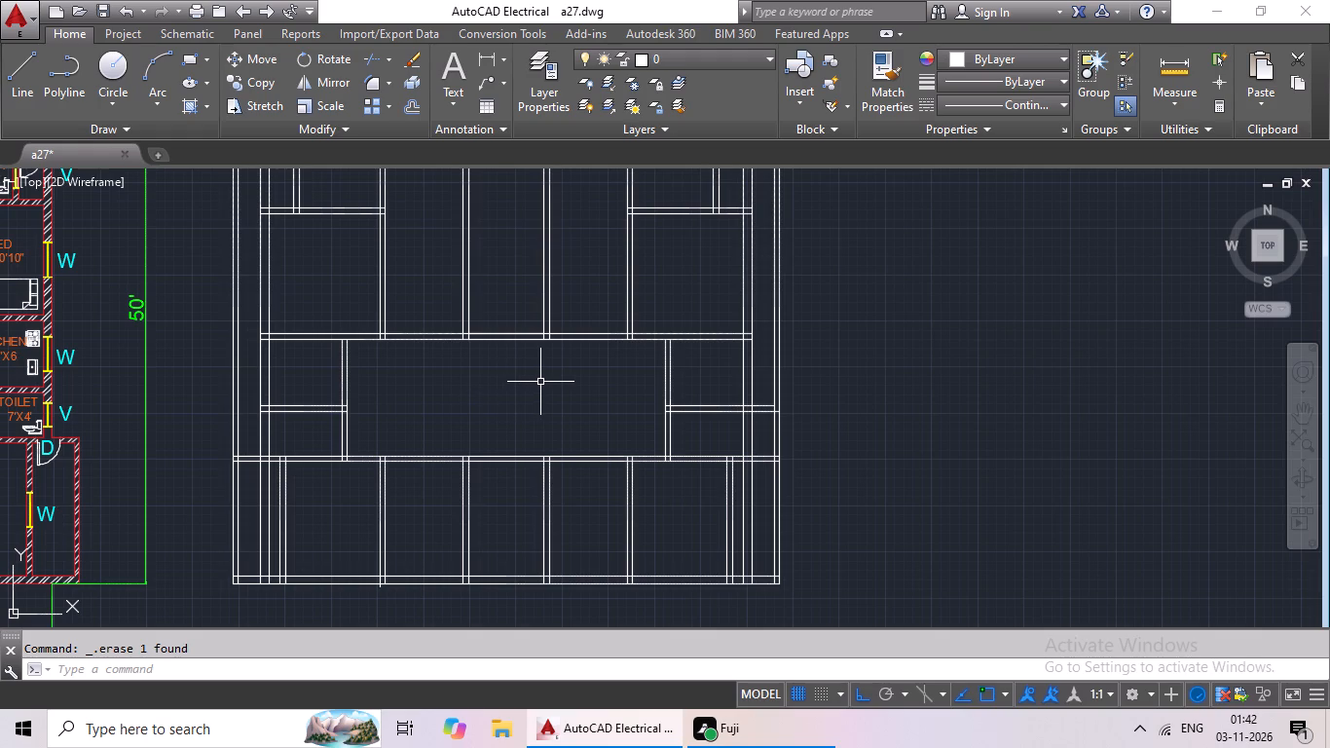
{"action": "middle_click_drag", "start_coordinate": [522, 399], "coordinate": [585, 394]}
{"action": "key", "text": "Escape"}
{"action": "key", "text": "Escape"}
{"action": "key", "text": "Escape"}
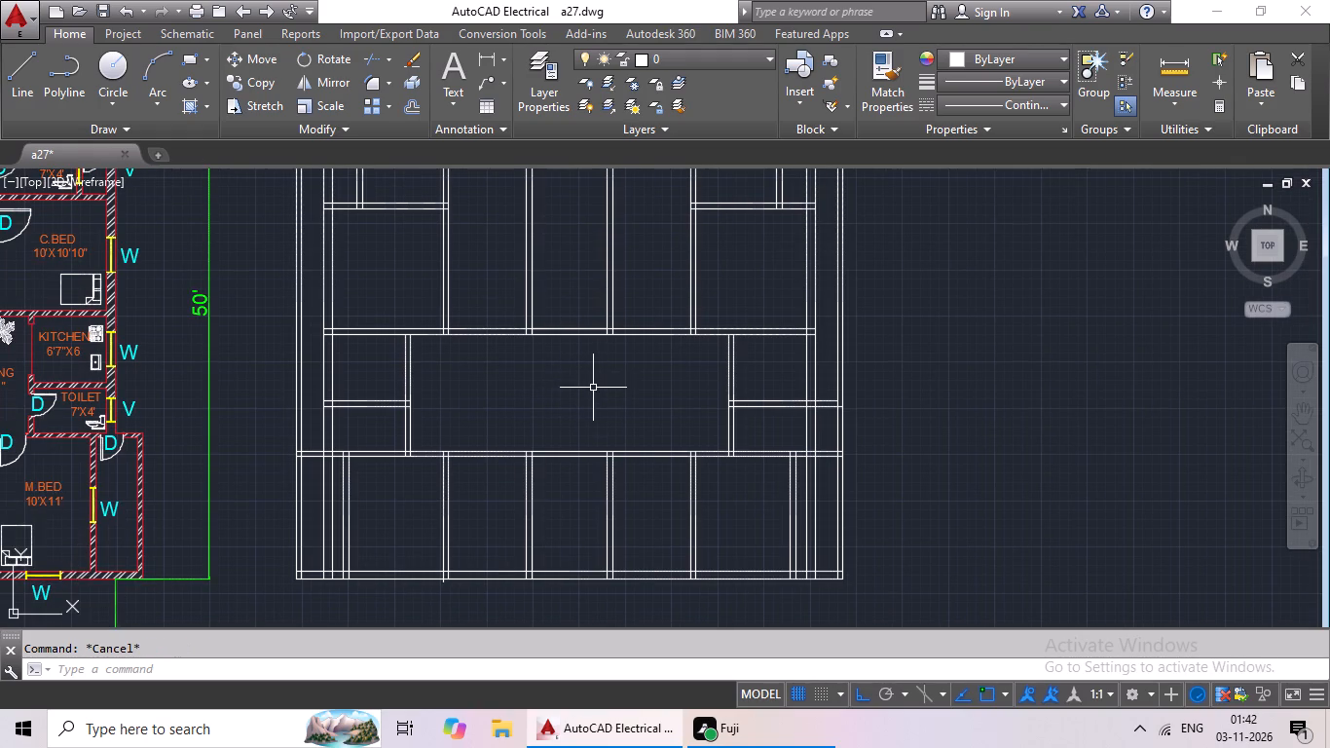
{"action": "key", "text": "t"}
{"action": "type", "text": "r"}
{"action": "key", "text": "space"}
{"action": "key", "text": "space"}
{"action": "scroll", "coordinate": [803, 491], "scroll_direction": "up", "scroll_amount": 2}
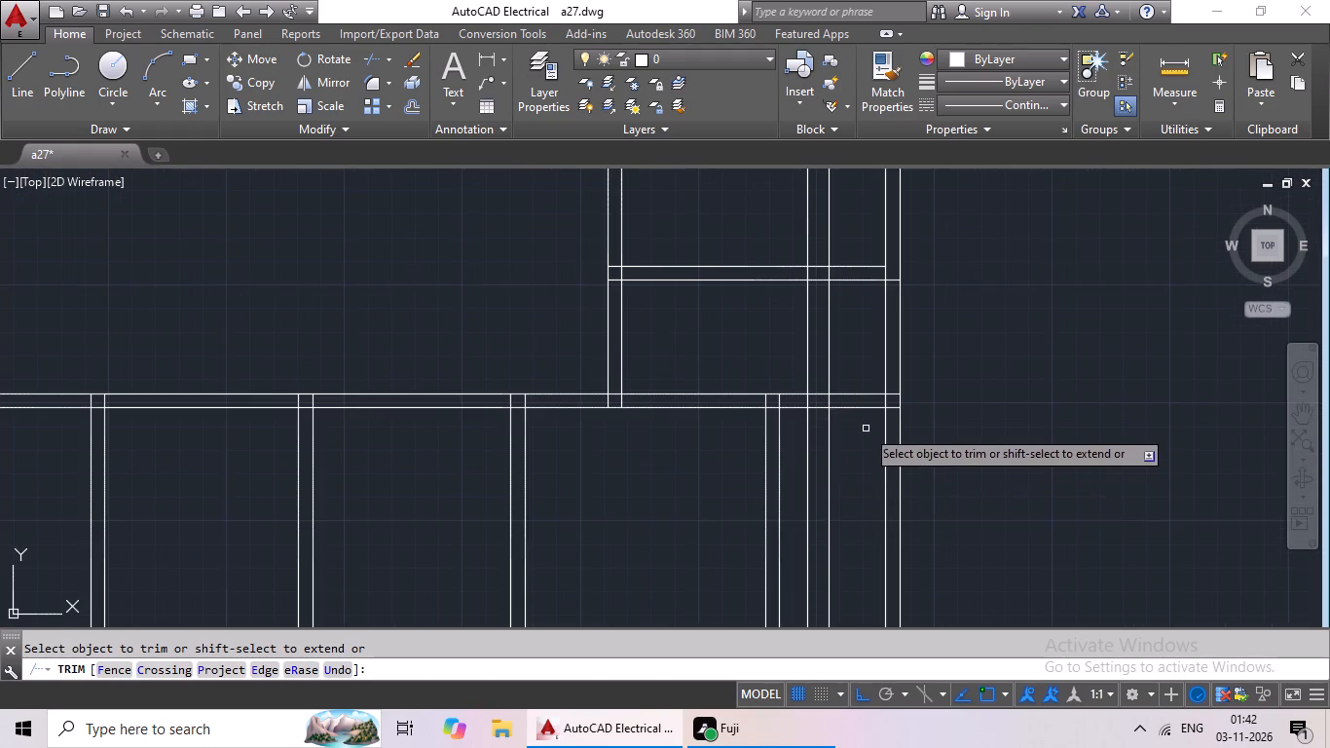
{"action": "scroll", "coordinate": [866, 429], "scroll_direction": "up", "scroll_amount": 1}
{"action": "left_click_drag", "start_coordinate": [869, 411], "coordinate": [743, 507]}
{"action": "scroll", "coordinate": [778, 472], "scroll_direction": "down", "scroll_amount": 3}
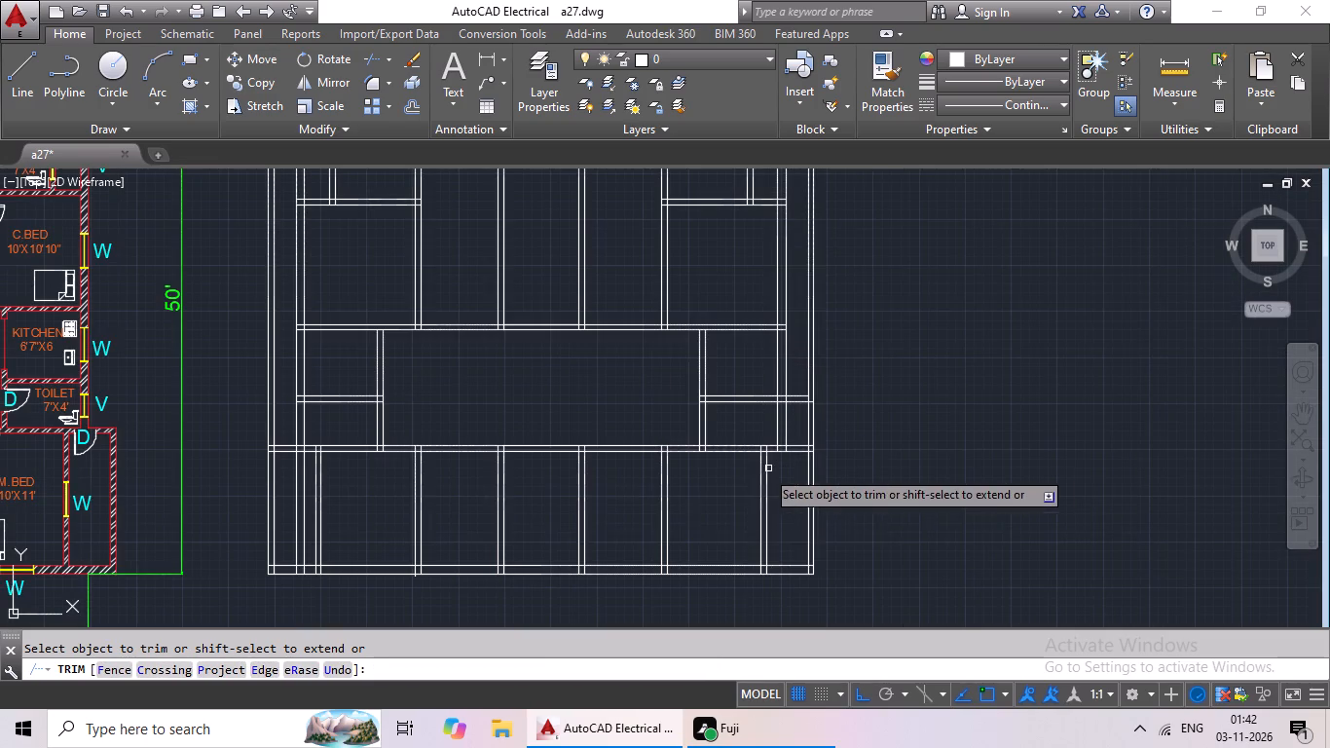
Trim the main west outer wall's two lines where they run through the southern bedroom row.
{"action": "scroll", "coordinate": [318, 493], "scroll_direction": "up", "scroll_amount": 3}
{"action": "left_click_drag", "start_coordinate": [277, 366], "coordinate": [187, 557]}
{"action": "left_click_drag", "start_coordinate": [195, 545], "coordinate": [206, 537]}
{"action": "scroll", "coordinate": [286, 468], "scroll_direction": "down", "scroll_amount": 1}
{"action": "left_click", "coordinate": [274, 471]}
Trim the west side extension's two wall lines north of the southern bedroom row, beside the toilet and kitchen.
{"action": "scroll", "coordinate": [358, 459], "scroll_direction": "down", "scroll_amount": 3}
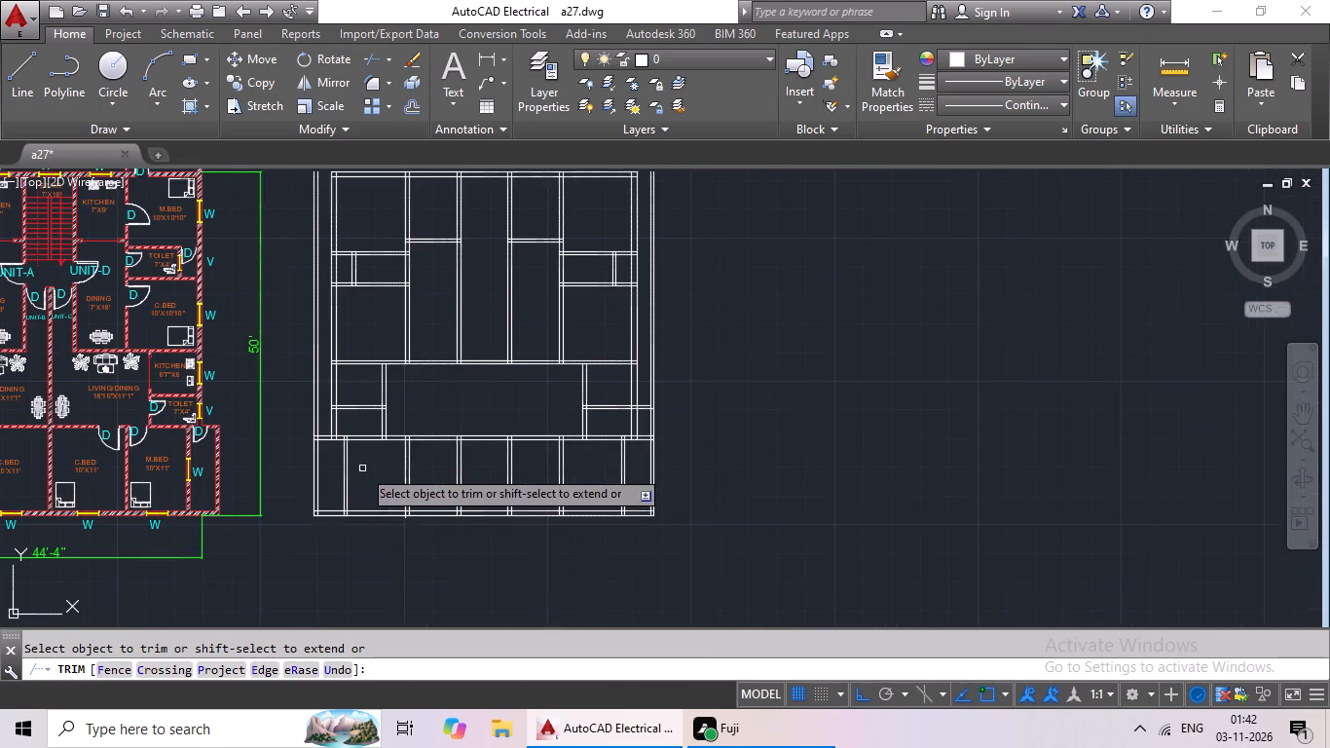
{"action": "middle_click_drag", "start_coordinate": [362, 468], "coordinate": [417, 445]}
{"action": "middle_click_drag", "start_coordinate": [445, 440], "coordinate": [535, 428]}
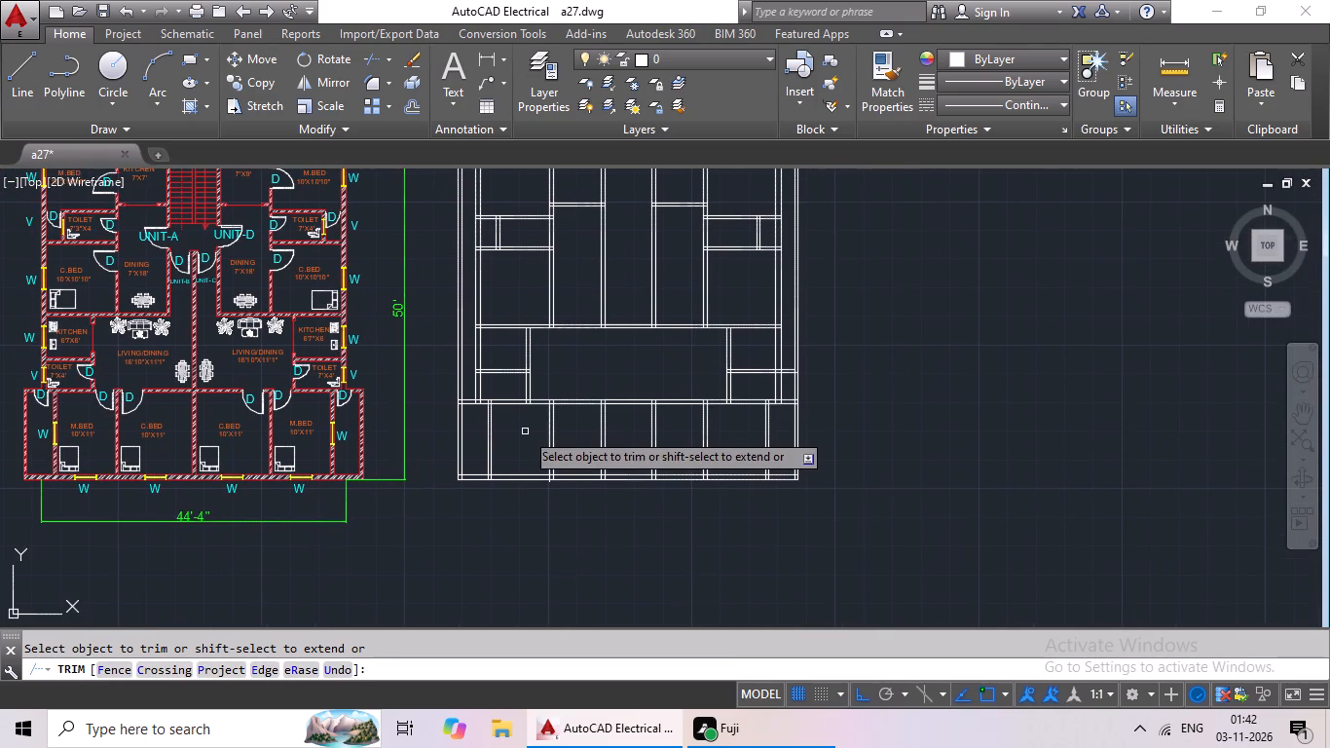
{"action": "middle_click_drag", "start_coordinate": [525, 431], "coordinate": [641, 430]}
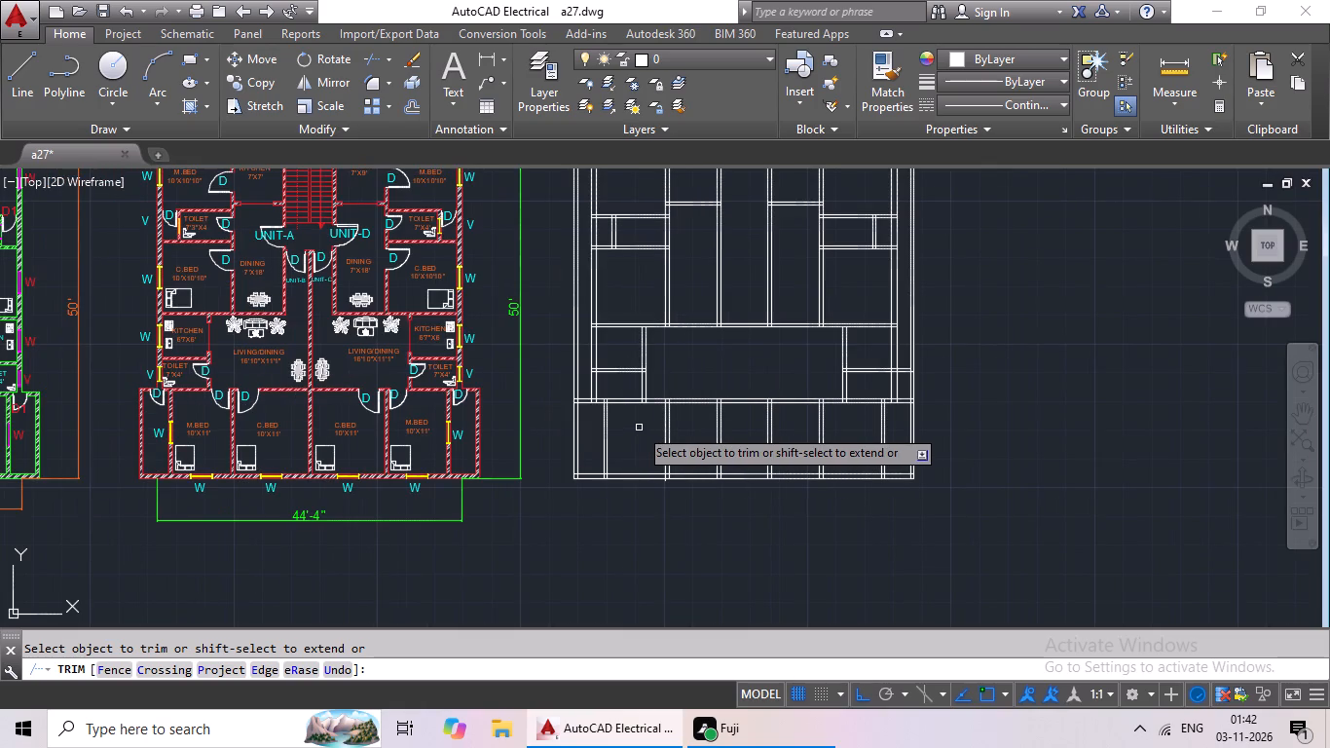
{"action": "middle_click_drag", "start_coordinate": [612, 430], "coordinate": [604, 475]}
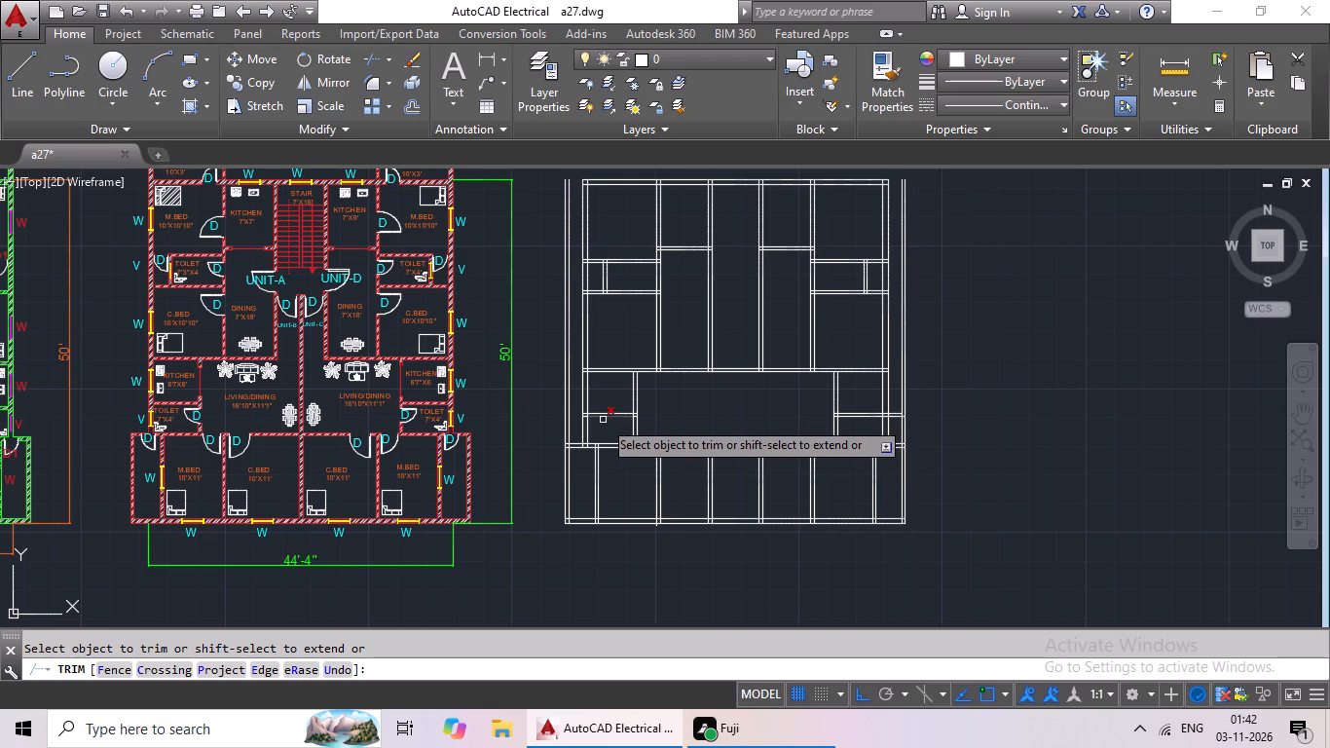
{"action": "middle_click_drag", "start_coordinate": [683, 397], "coordinate": [746, 373]}
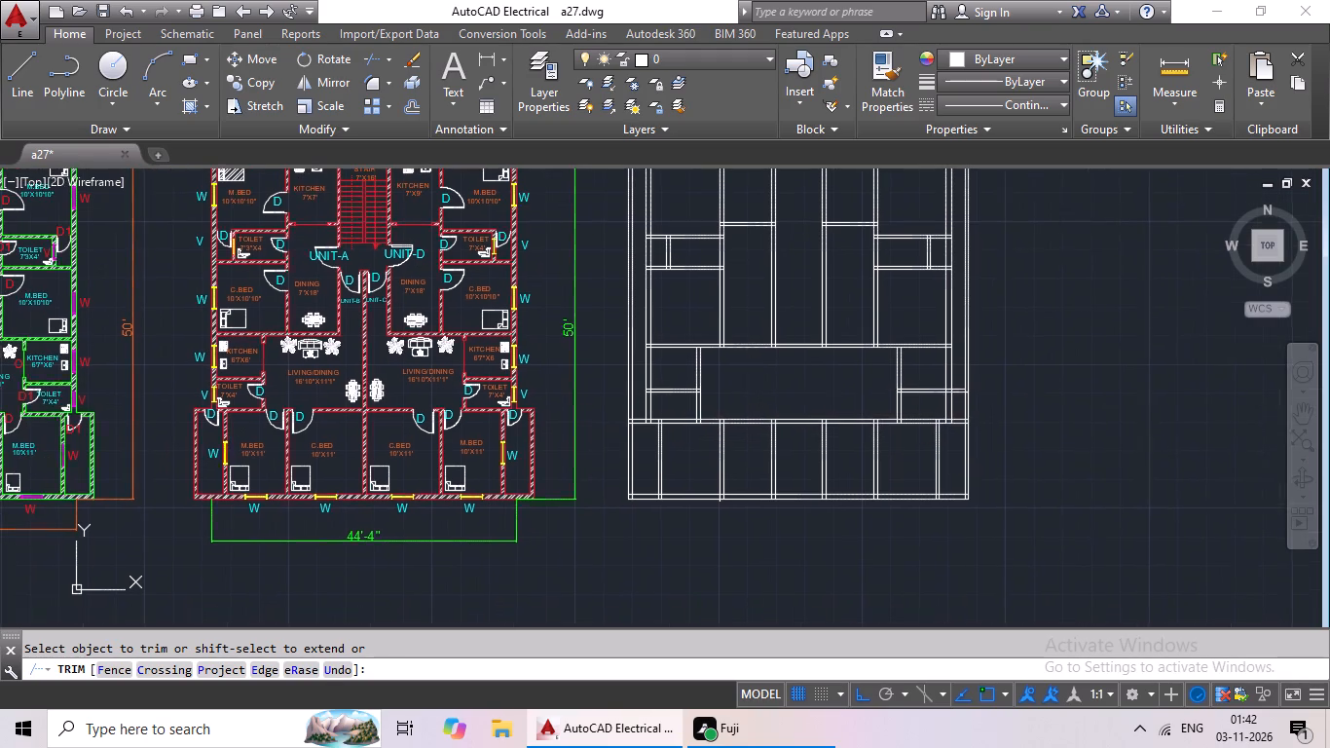
{"action": "middle_click_drag", "start_coordinate": [750, 370], "coordinate": [812, 356]}
{"action": "scroll", "coordinate": [812, 356], "scroll_direction": "down", "scroll_amount": 1}
{"action": "middle_click_drag", "start_coordinate": [812, 356], "coordinate": [784, 379]}
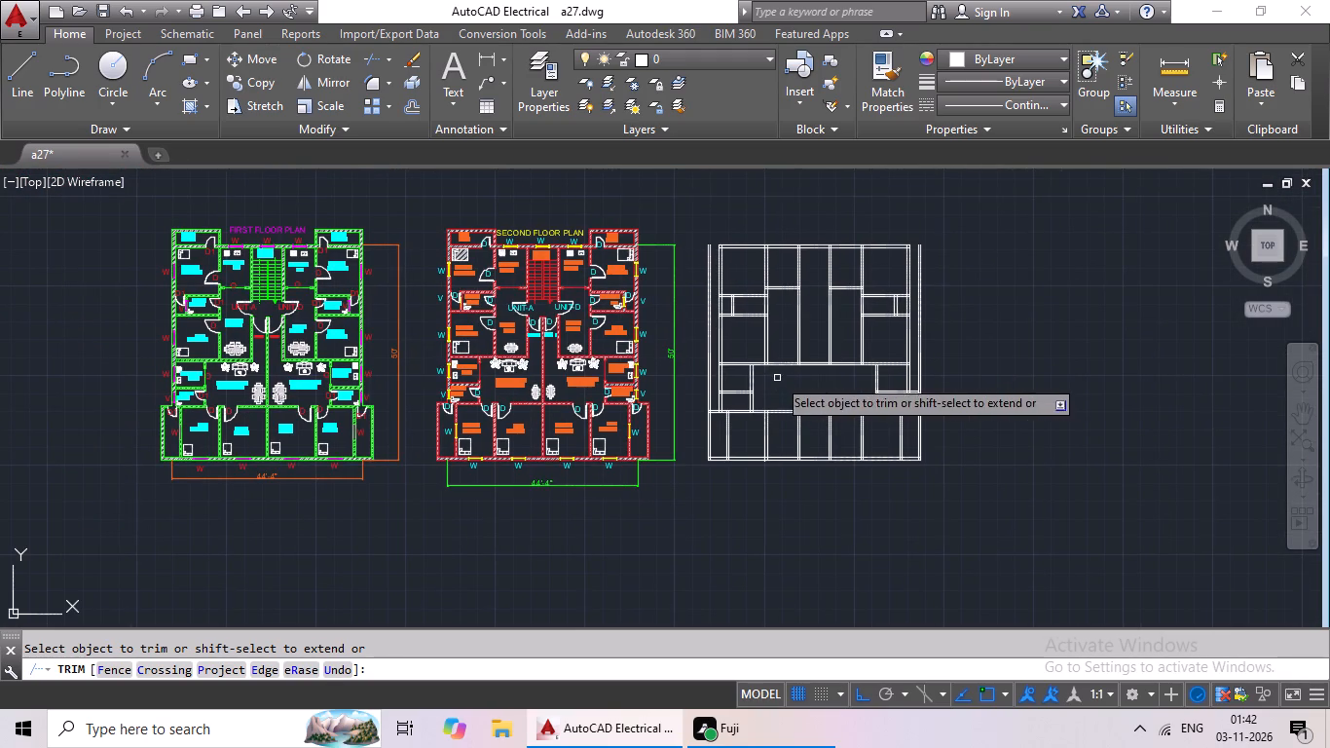
{"action": "scroll", "coordinate": [710, 393], "scroll_direction": "up", "scroll_amount": 5}
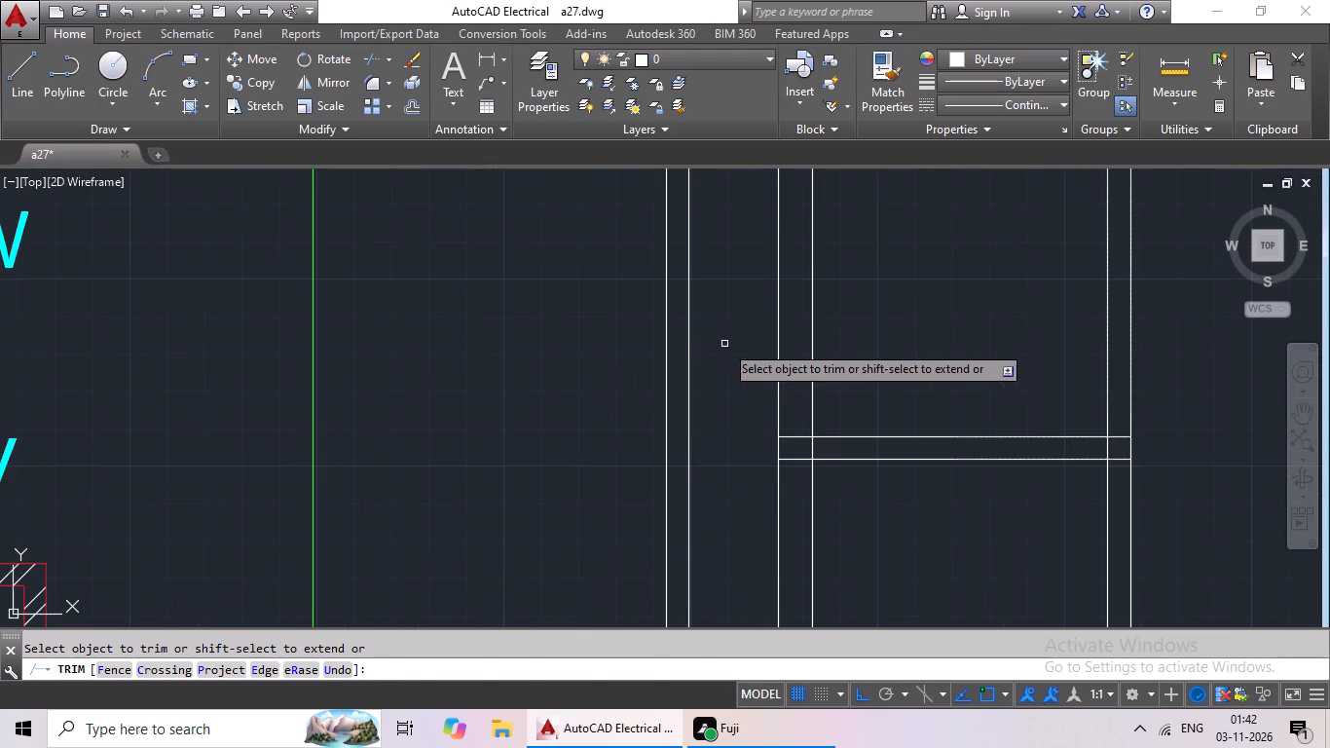
{"action": "left_click_drag", "start_coordinate": [736, 312], "coordinate": [607, 507]}
{"action": "scroll", "coordinate": [637, 443], "scroll_direction": "down", "scroll_amount": 3}
{"action": "scroll", "coordinate": [654, 466], "scroll_direction": "up", "scroll_amount": 3}
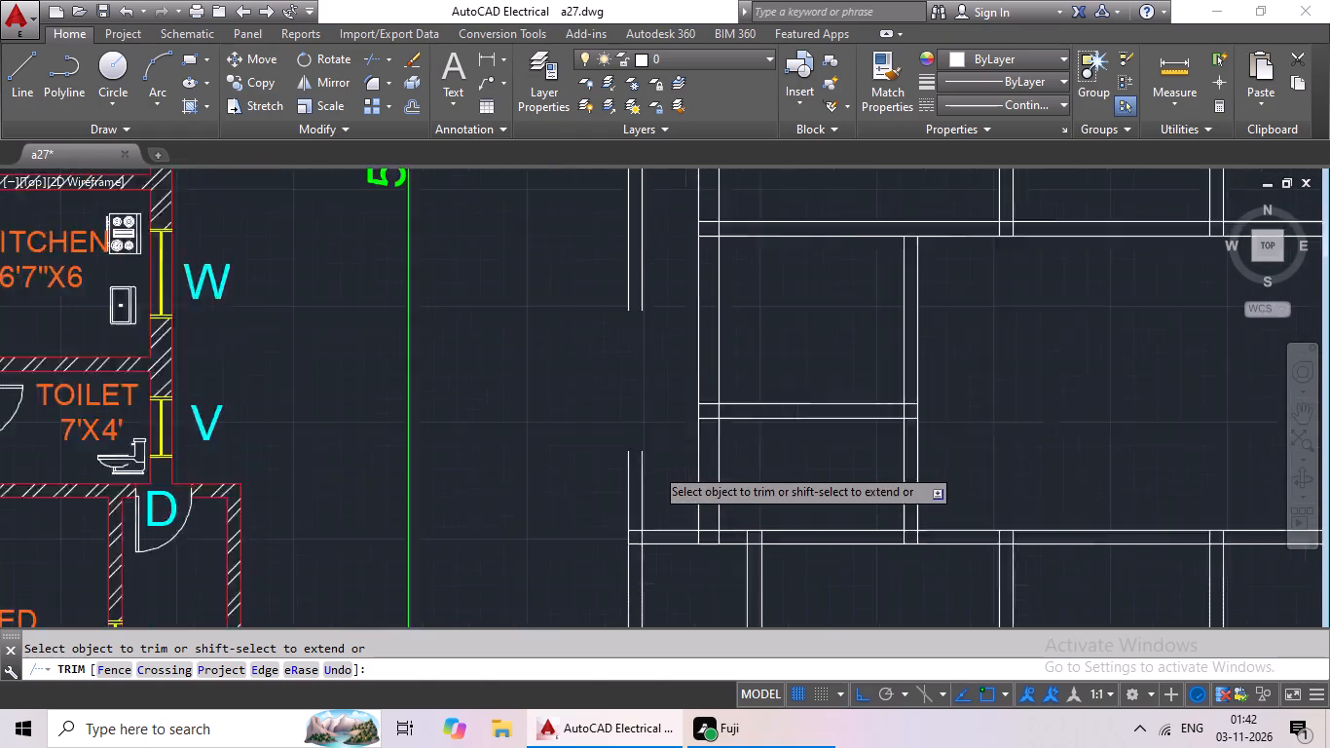
{"action": "left_click_drag", "start_coordinate": [668, 453], "coordinate": [547, 537]}
{"action": "scroll", "coordinate": [580, 468], "scroll_direction": "down", "scroll_amount": 2}
{"action": "middle_click_drag", "start_coordinate": [591, 445], "coordinate": [560, 572]}
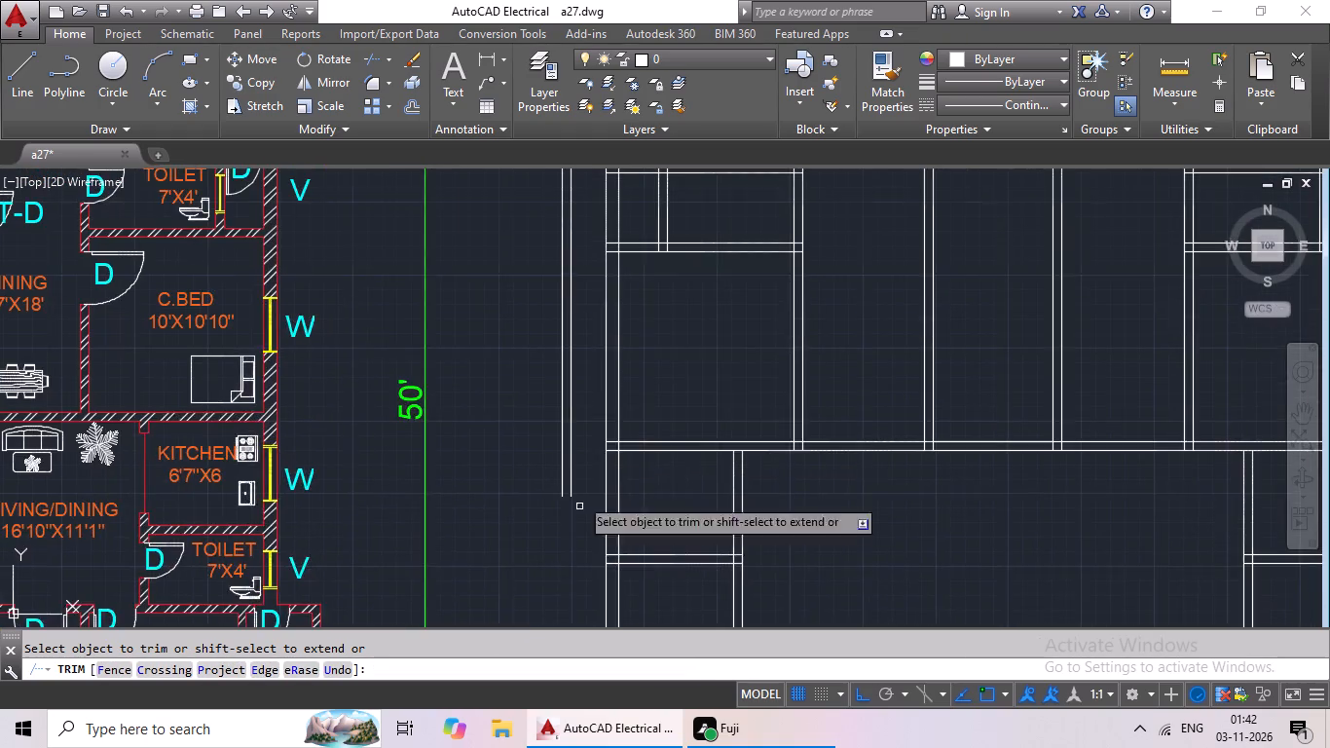
{"action": "scroll", "coordinate": [587, 424], "scroll_direction": "up", "scroll_amount": 3}
{"action": "scroll", "coordinate": [586, 412], "scroll_direction": "down", "scroll_amount": 2}
{"action": "left_click_drag", "start_coordinate": [582, 356], "coordinate": [476, 484]}
{"action": "left_click", "coordinate": [476, 482]}
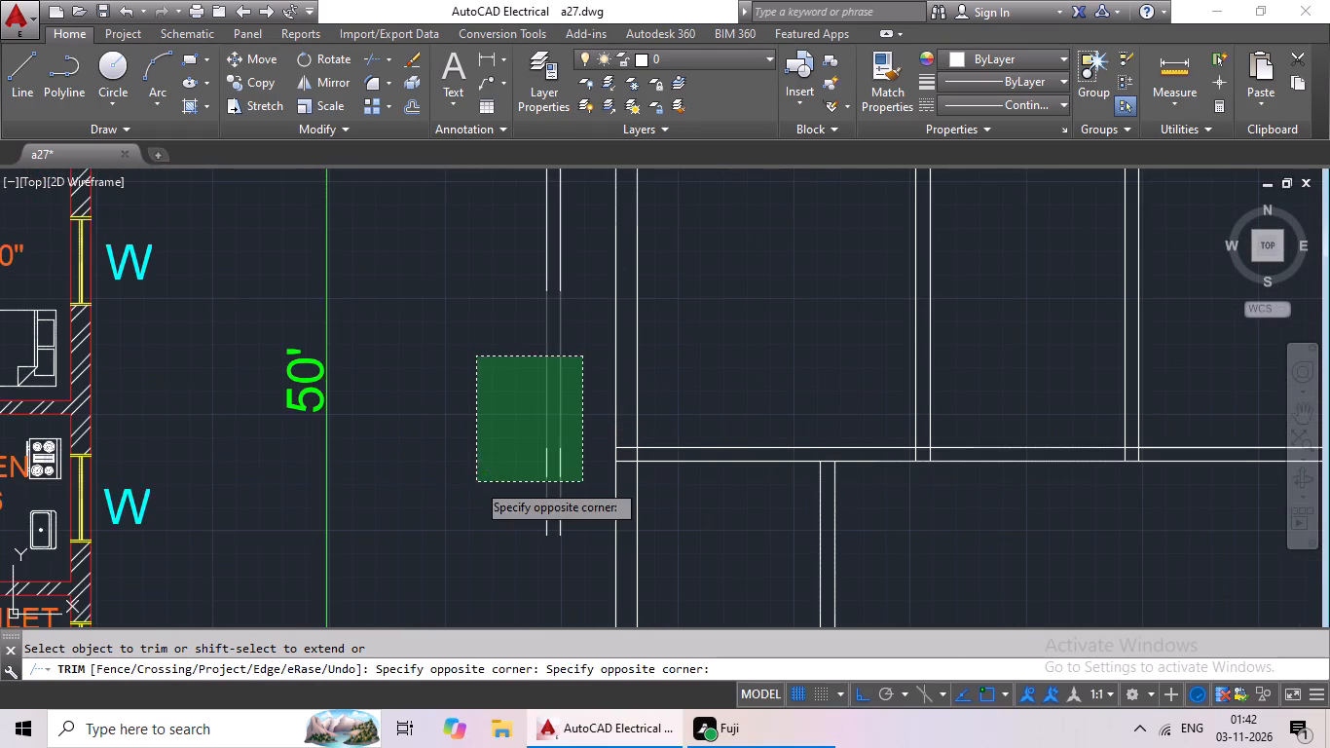
{"action": "scroll", "coordinate": [536, 413], "scroll_direction": "down", "scroll_amount": 2}
{"action": "key", "text": "Escape"}
Erase the remaining west extension wall lines and short fragments north of the southern bedroom row.
{"action": "left_click_drag", "start_coordinate": [557, 329], "coordinate": [490, 502]}
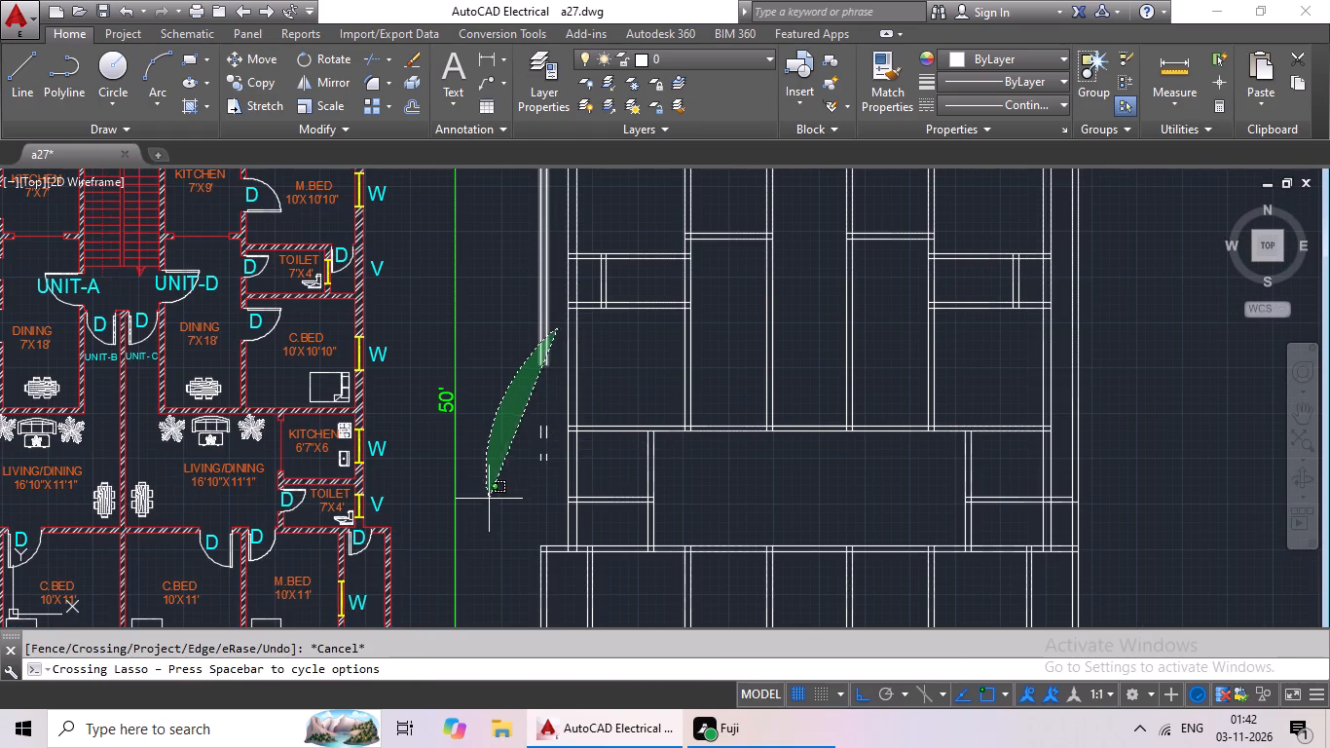
{"action": "left_click_drag", "start_coordinate": [490, 502], "coordinate": [543, 476]}
{"action": "scroll", "coordinate": [544, 476], "scroll_direction": "up", "scroll_amount": 3}
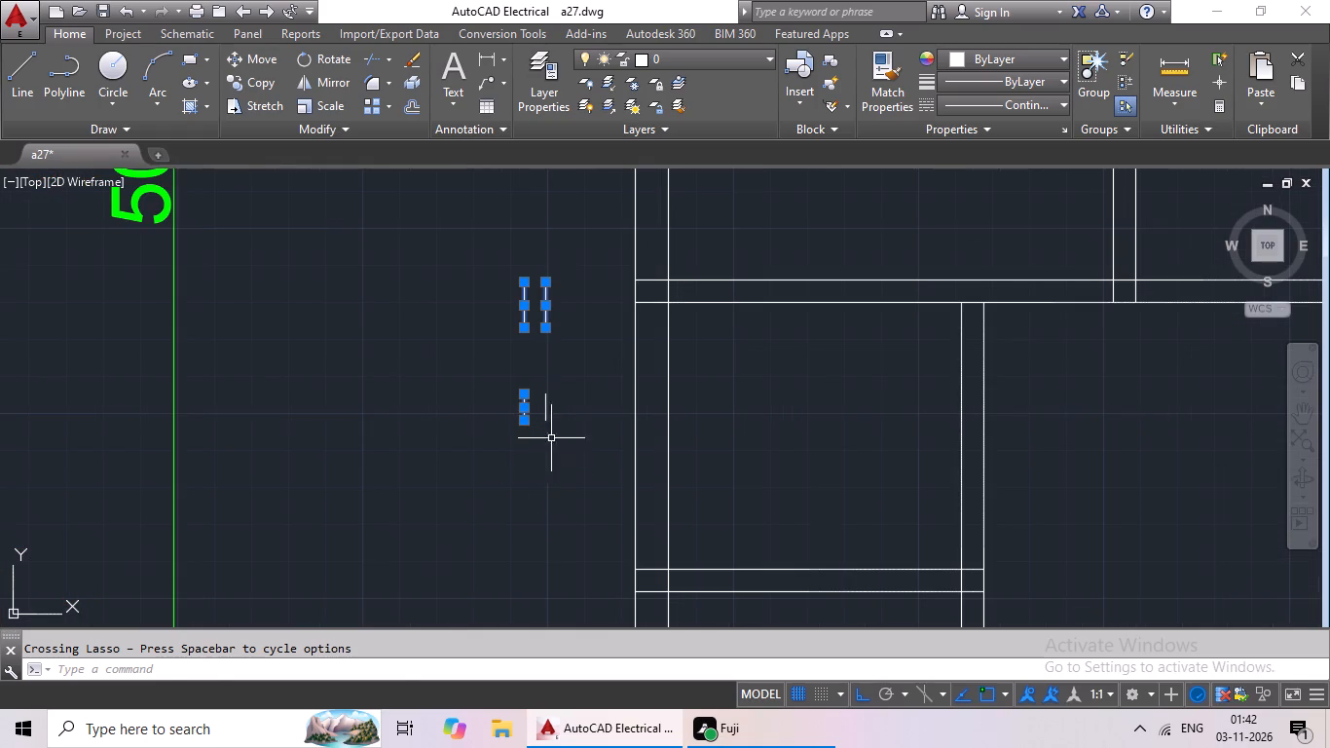
{"action": "left_click_drag", "start_coordinate": [580, 372], "coordinate": [480, 476]}
{"action": "key", "text": "Delete"}
Trim the east extension's outer wall line north of the bedroom row and the kitchen–toilet partition's upper line past the main east wall.
{"action": "scroll", "coordinate": [583, 459], "scroll_direction": "down", "scroll_amount": 6}
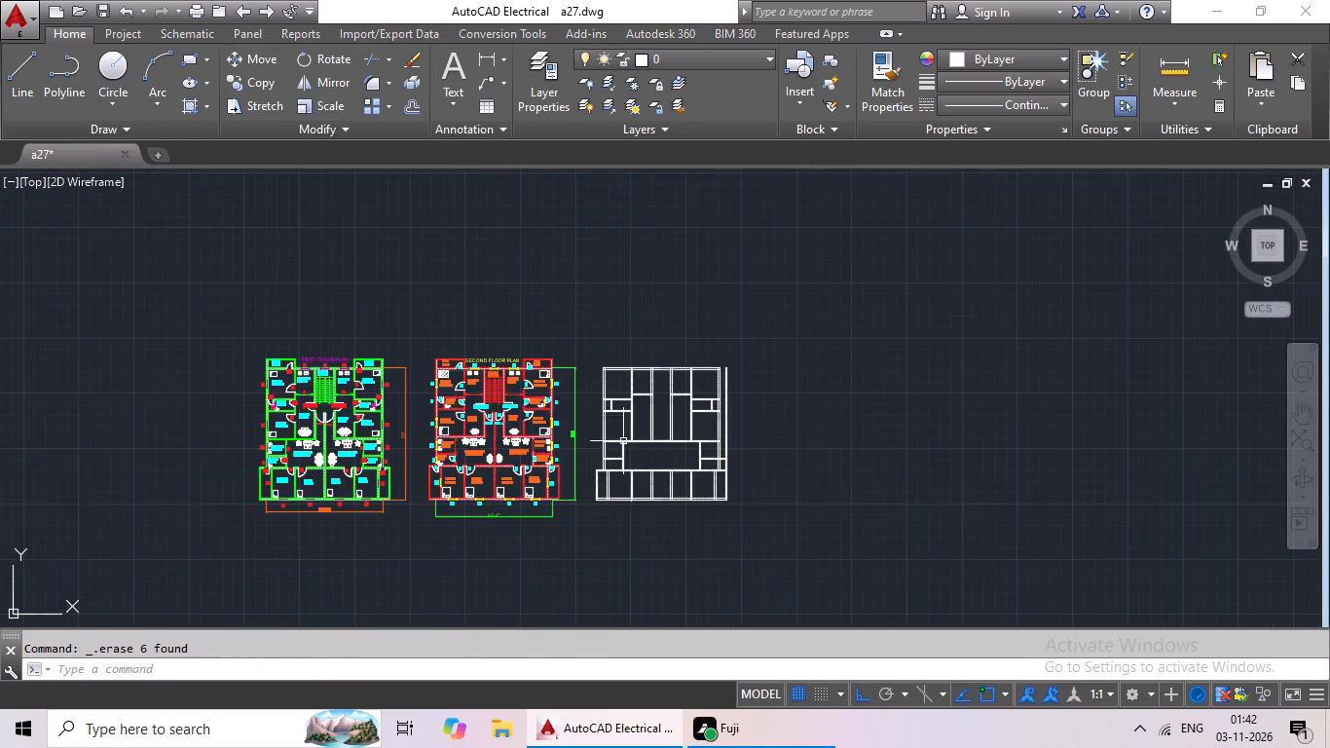
{"action": "scroll", "coordinate": [750, 446], "scroll_direction": "up", "scroll_amount": 3}
{"action": "middle_click_drag", "start_coordinate": [749, 446], "coordinate": [758, 407]}
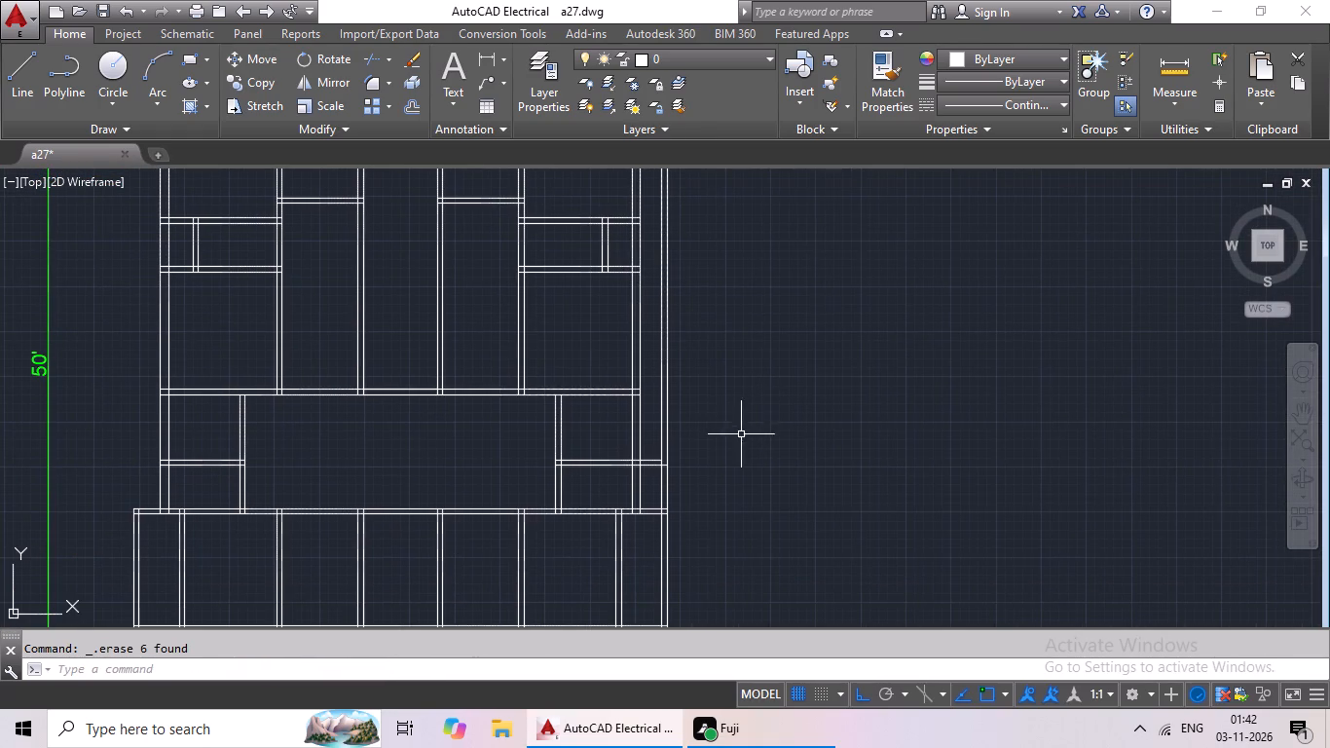
{"action": "middle_click_drag", "start_coordinate": [713, 472], "coordinate": [768, 422]}
{"action": "scroll", "coordinate": [772, 417], "scroll_direction": "down", "scroll_amount": 1}
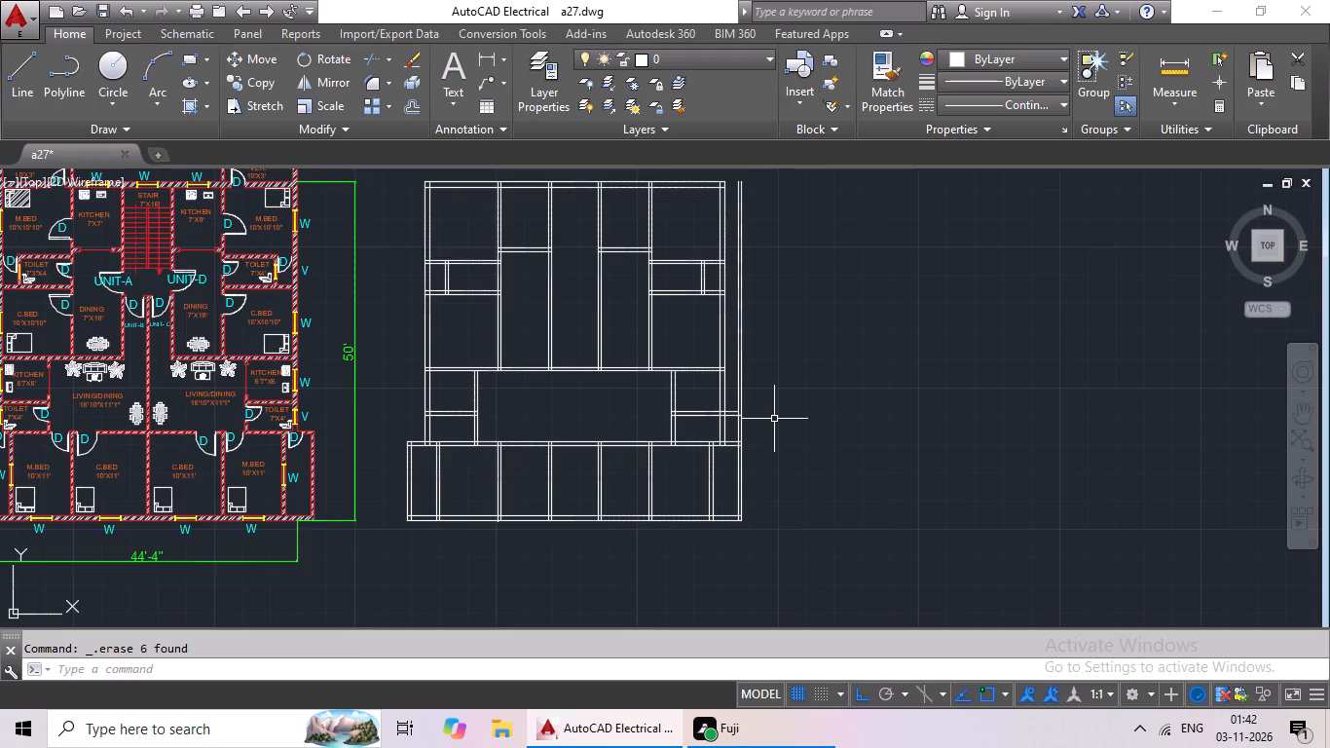
{"action": "scroll", "coordinate": [774, 419], "scroll_direction": "down", "scroll_amount": 1}
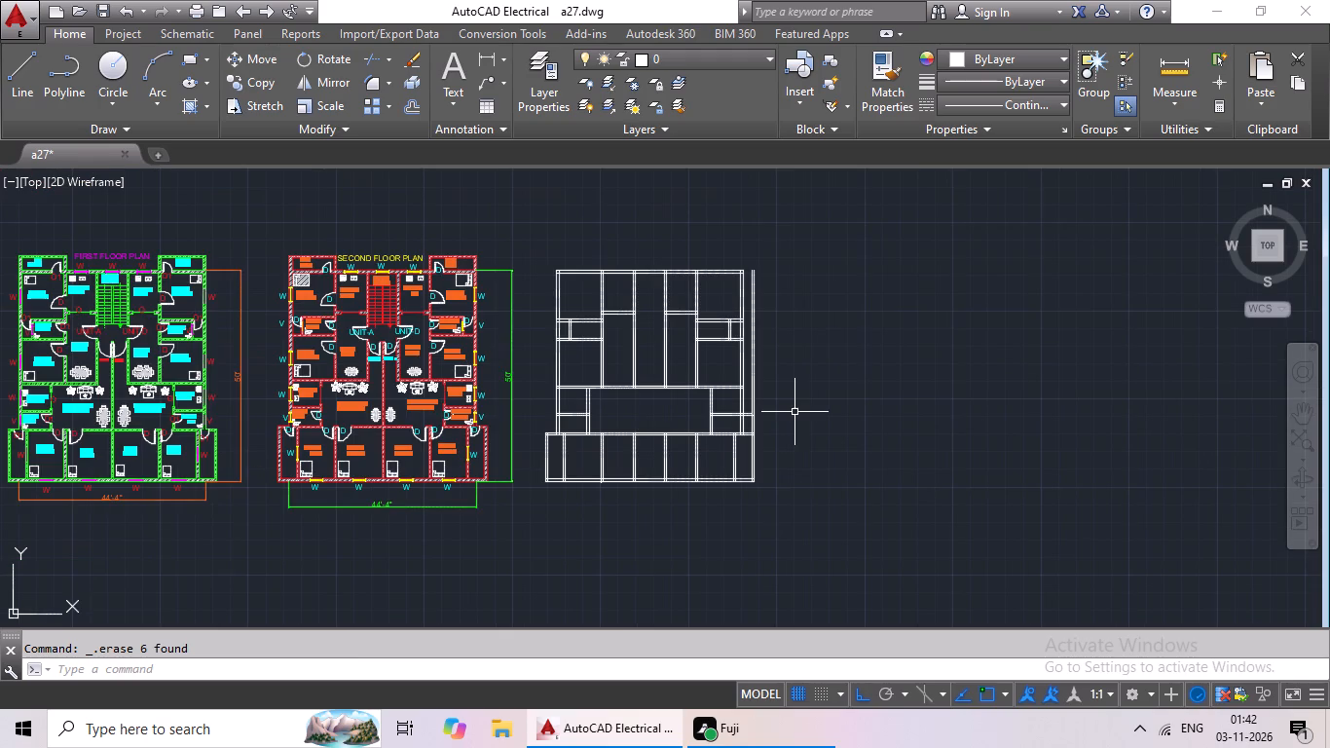
{"action": "key", "text": "Escape"}
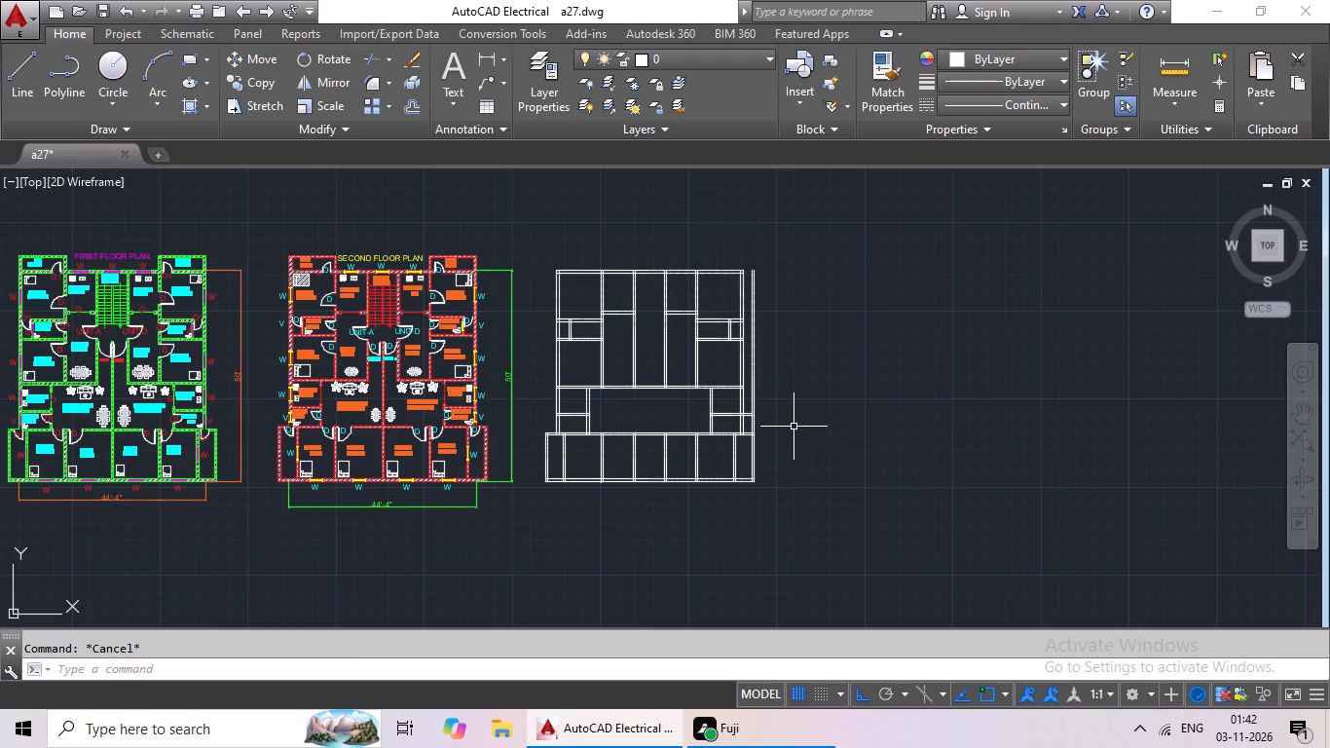
{"action": "key", "text": "t"}
{"action": "key", "text": "r"}
{"action": "key", "text": "space"}
{"action": "key", "text": "space"}
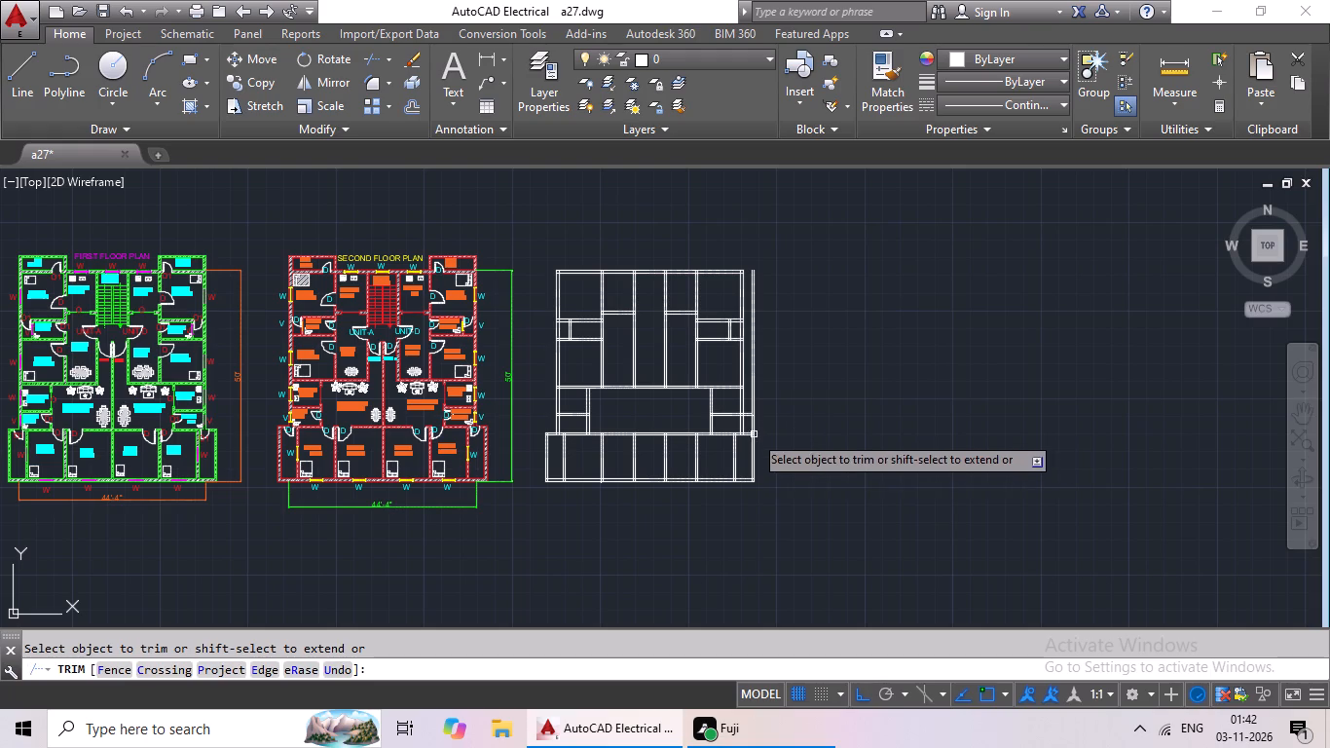
{"action": "scroll", "coordinate": [753, 426], "scroll_direction": "up", "scroll_amount": 5}
{"action": "left_click_drag", "start_coordinate": [813, 369], "coordinate": [715, 325]}
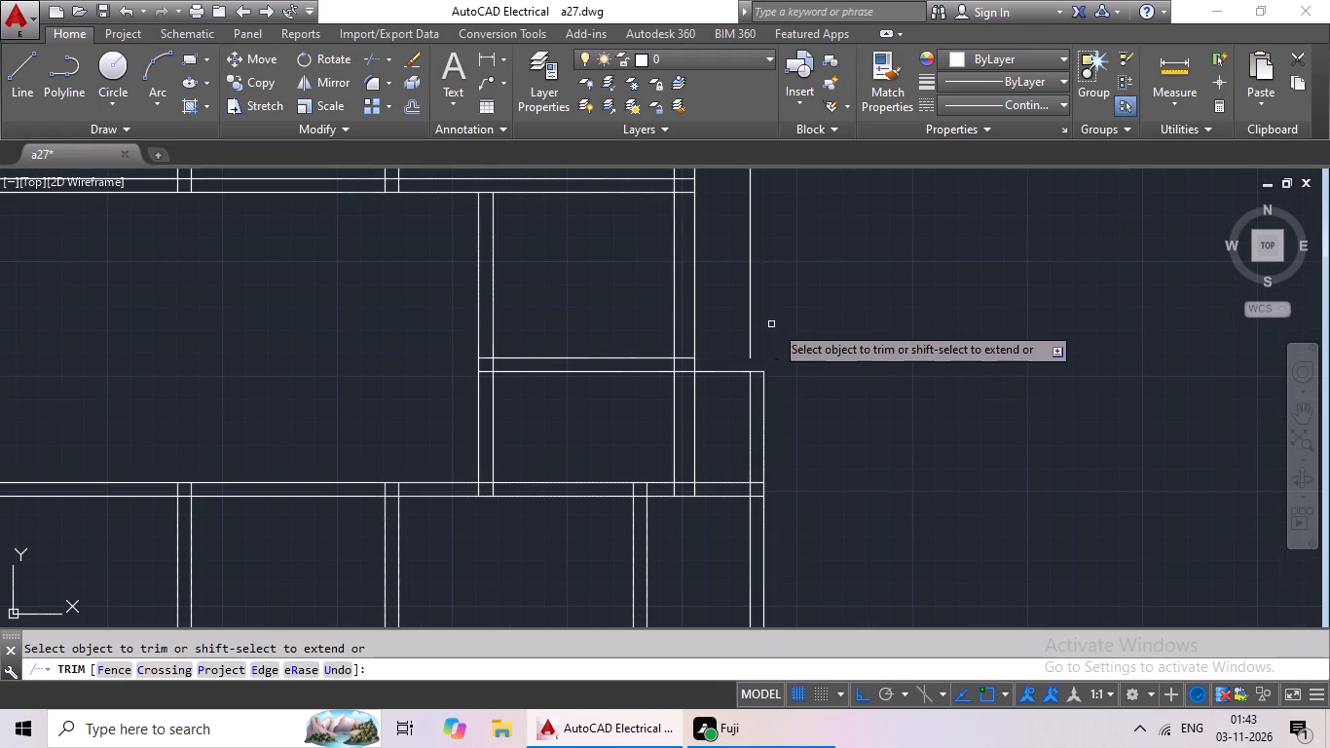
{"action": "scroll", "coordinate": [775, 324], "scroll_direction": "down", "scroll_amount": 2}
{"action": "left_click_drag", "start_coordinate": [785, 321], "coordinate": [765, 374]}
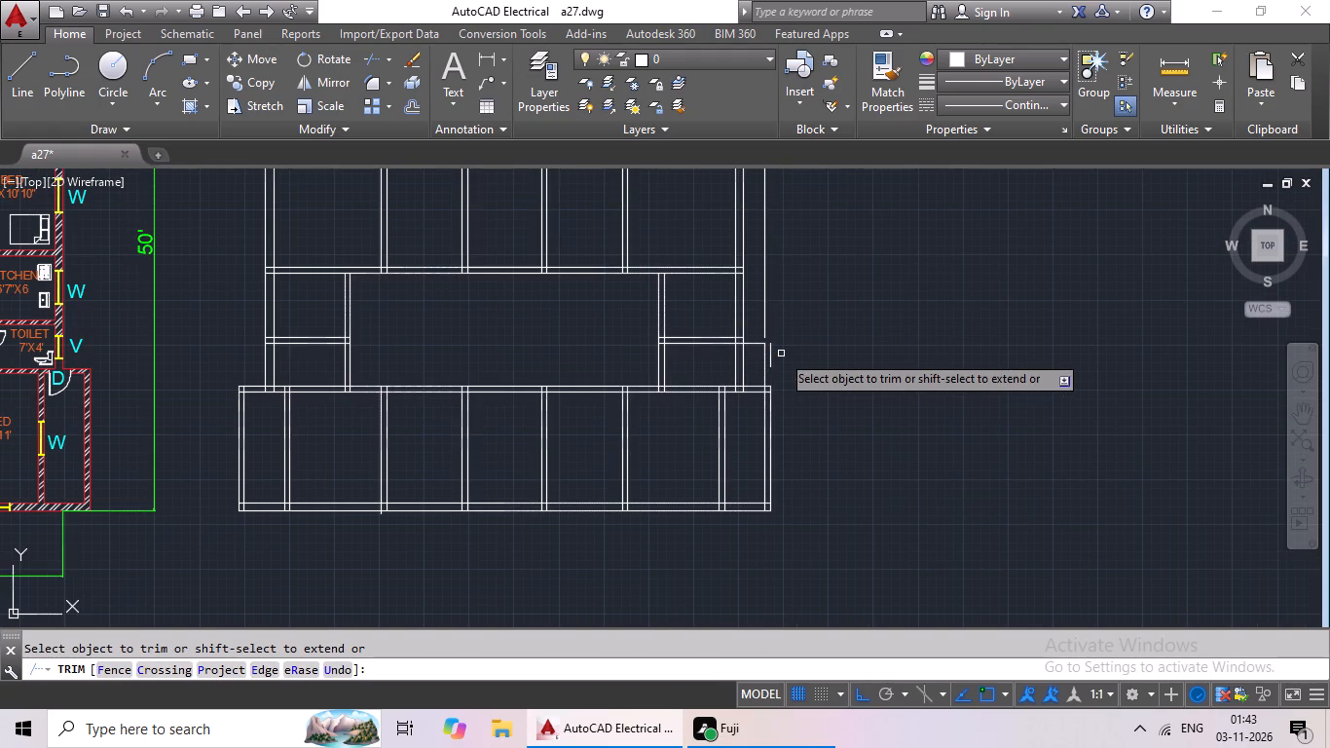
Trim the east kitchen–toilet partition's lower line past the main wall and the extension's inner wall line beside the toilet.
{"action": "scroll", "coordinate": [781, 334], "scroll_direction": "up", "scroll_amount": 3}
{"action": "left_click_drag", "start_coordinate": [774, 340], "coordinate": [665, 369]}
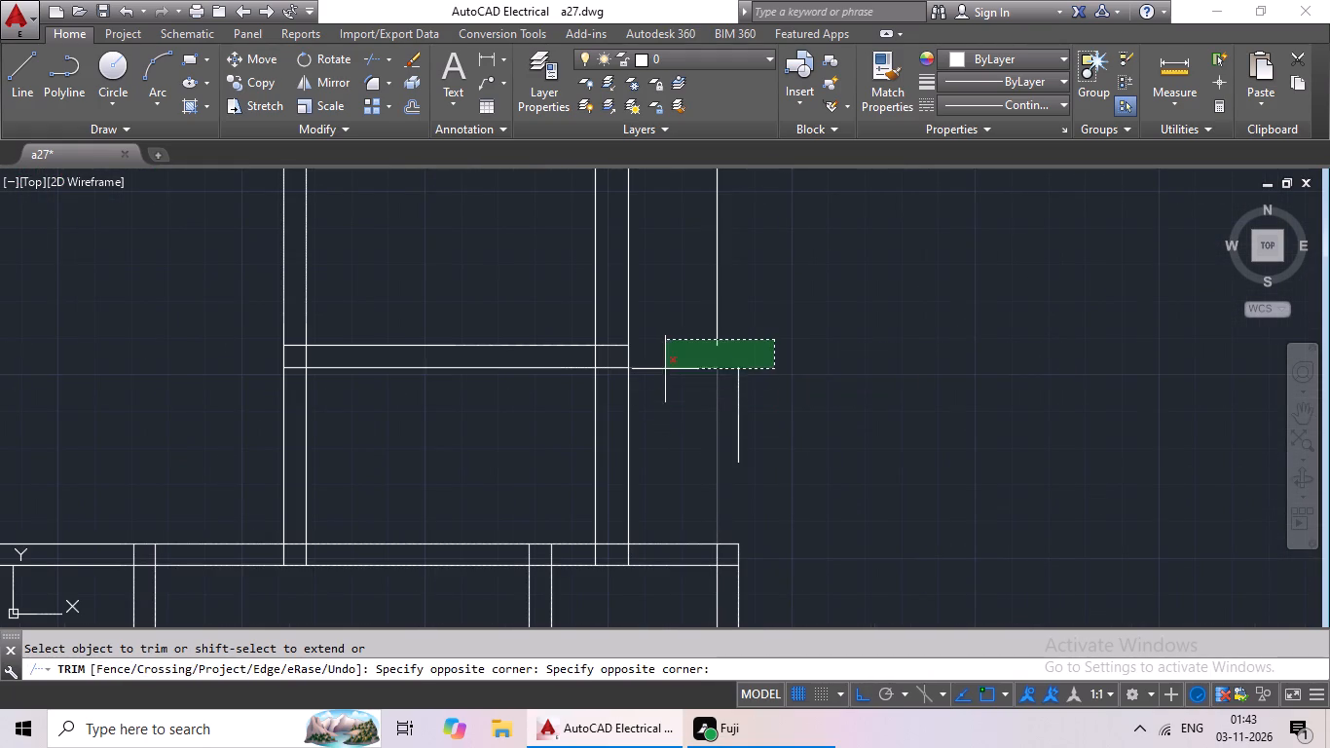
{"action": "left_click_drag", "start_coordinate": [665, 369], "coordinate": [665, 361]}
{"action": "left_click_drag", "start_coordinate": [696, 355], "coordinate": [670, 420]}
{"action": "left_click", "coordinate": [670, 421]}
{"action": "left_click_drag", "start_coordinate": [789, 394], "coordinate": [746, 469]}
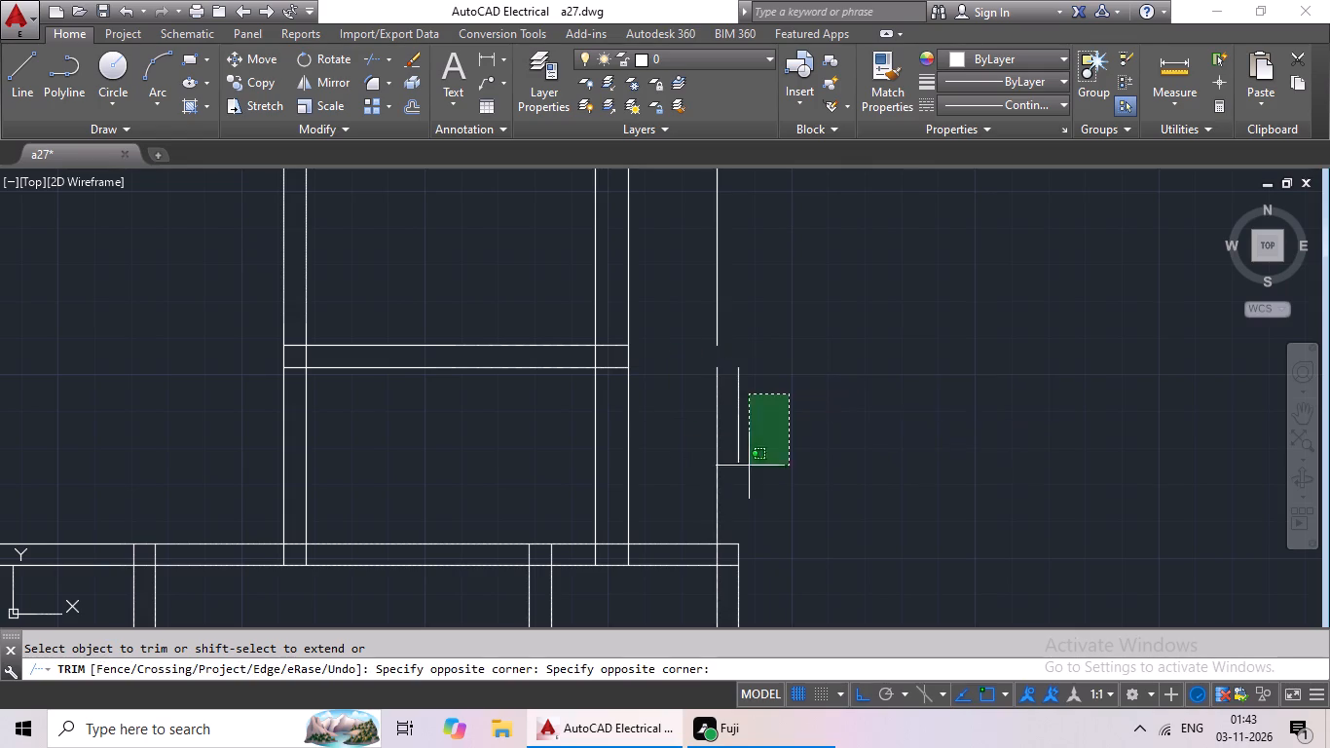
{"action": "left_click_drag", "start_coordinate": [746, 469], "coordinate": [690, 509]}
{"action": "scroll", "coordinate": [757, 439], "scroll_direction": "down", "scroll_amount": 2}
{"action": "middle_click_drag", "start_coordinate": [775, 445], "coordinate": [744, 550]}
{"action": "scroll", "coordinate": [744, 550], "scroll_direction": "down", "scroll_amount": 1}
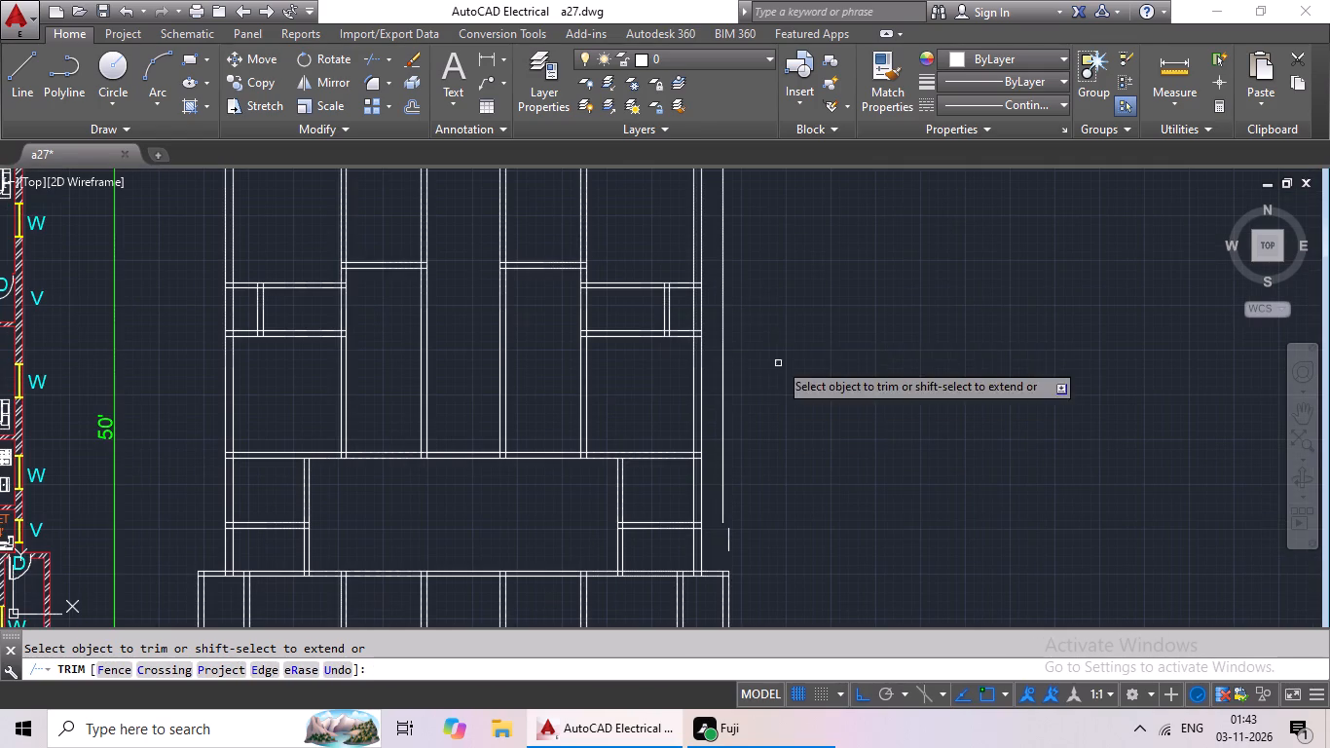
{"action": "left_click_drag", "start_coordinate": [764, 349], "coordinate": [760, 407]}
{"action": "scroll", "coordinate": [822, 356], "scroll_direction": "down", "scroll_amount": 1}
{"action": "key", "text": "Escape"}
{"action": "key", "text": "Escape"}
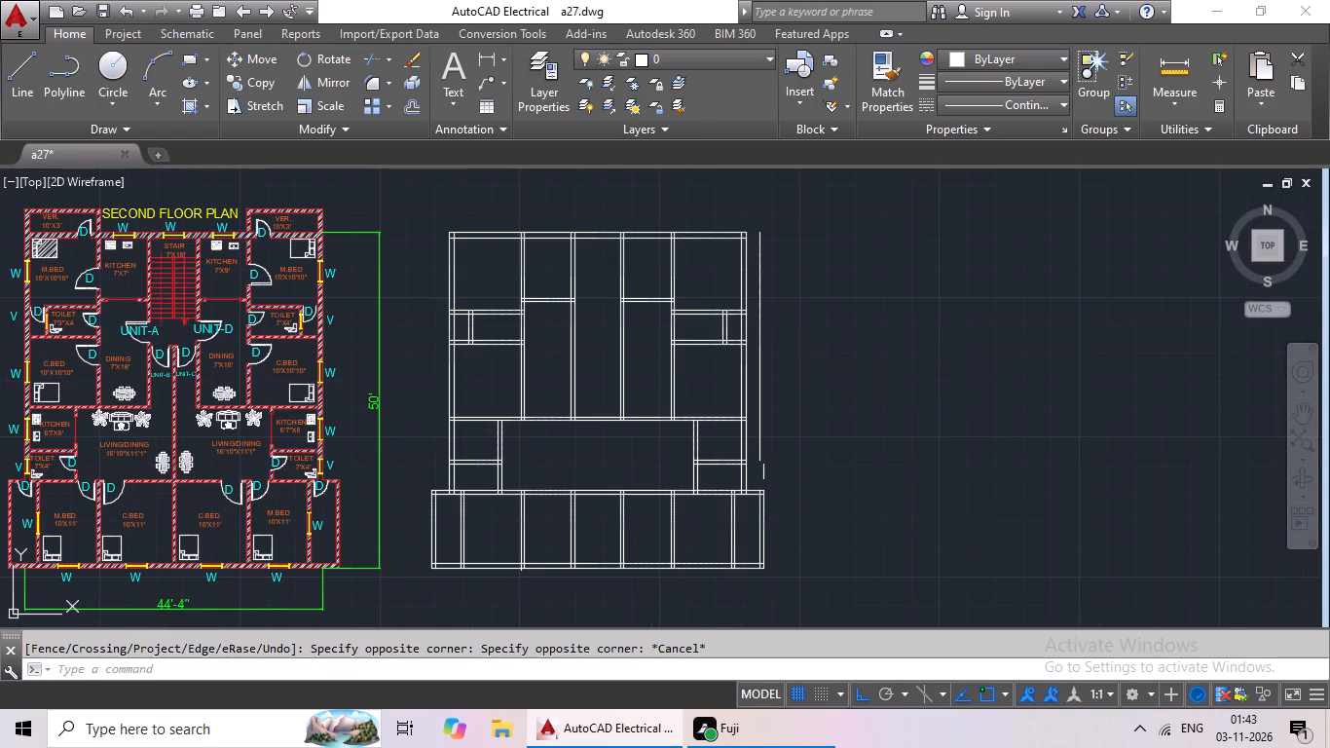
Erase the remaining long vertical line and short fragment of the east extension wall north of the bedroom row.
{"action": "scroll", "coordinate": [767, 464], "scroll_direction": "up", "scroll_amount": 4}
{"action": "left_click_drag", "start_coordinate": [800, 438], "coordinate": [717, 385]}
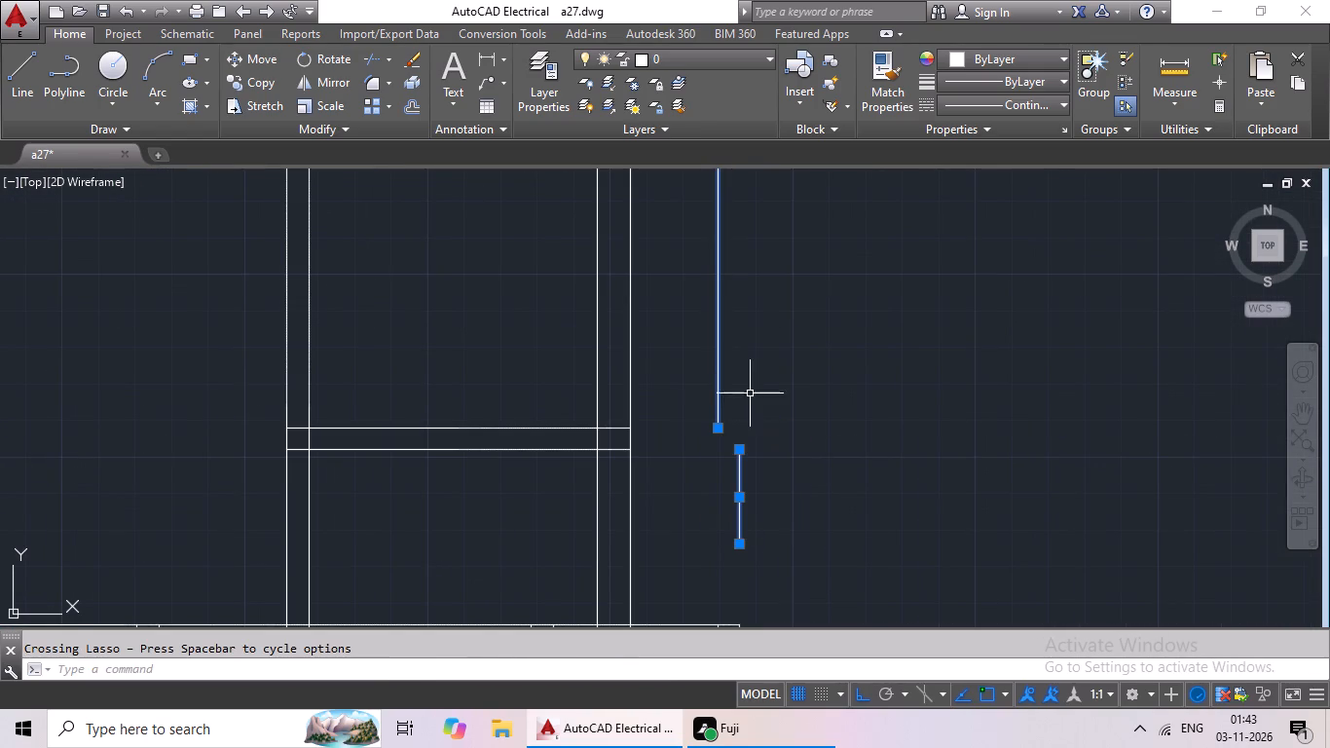
{"action": "key", "text": "Delete"}
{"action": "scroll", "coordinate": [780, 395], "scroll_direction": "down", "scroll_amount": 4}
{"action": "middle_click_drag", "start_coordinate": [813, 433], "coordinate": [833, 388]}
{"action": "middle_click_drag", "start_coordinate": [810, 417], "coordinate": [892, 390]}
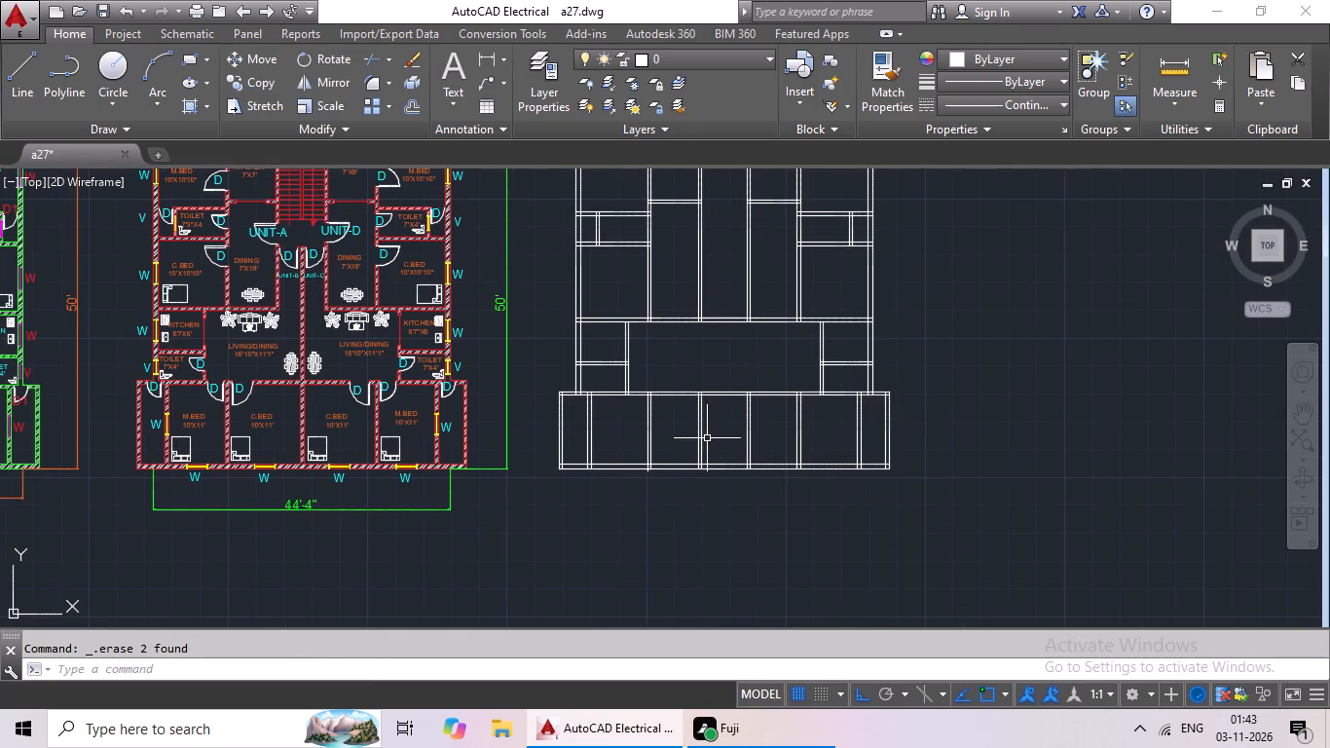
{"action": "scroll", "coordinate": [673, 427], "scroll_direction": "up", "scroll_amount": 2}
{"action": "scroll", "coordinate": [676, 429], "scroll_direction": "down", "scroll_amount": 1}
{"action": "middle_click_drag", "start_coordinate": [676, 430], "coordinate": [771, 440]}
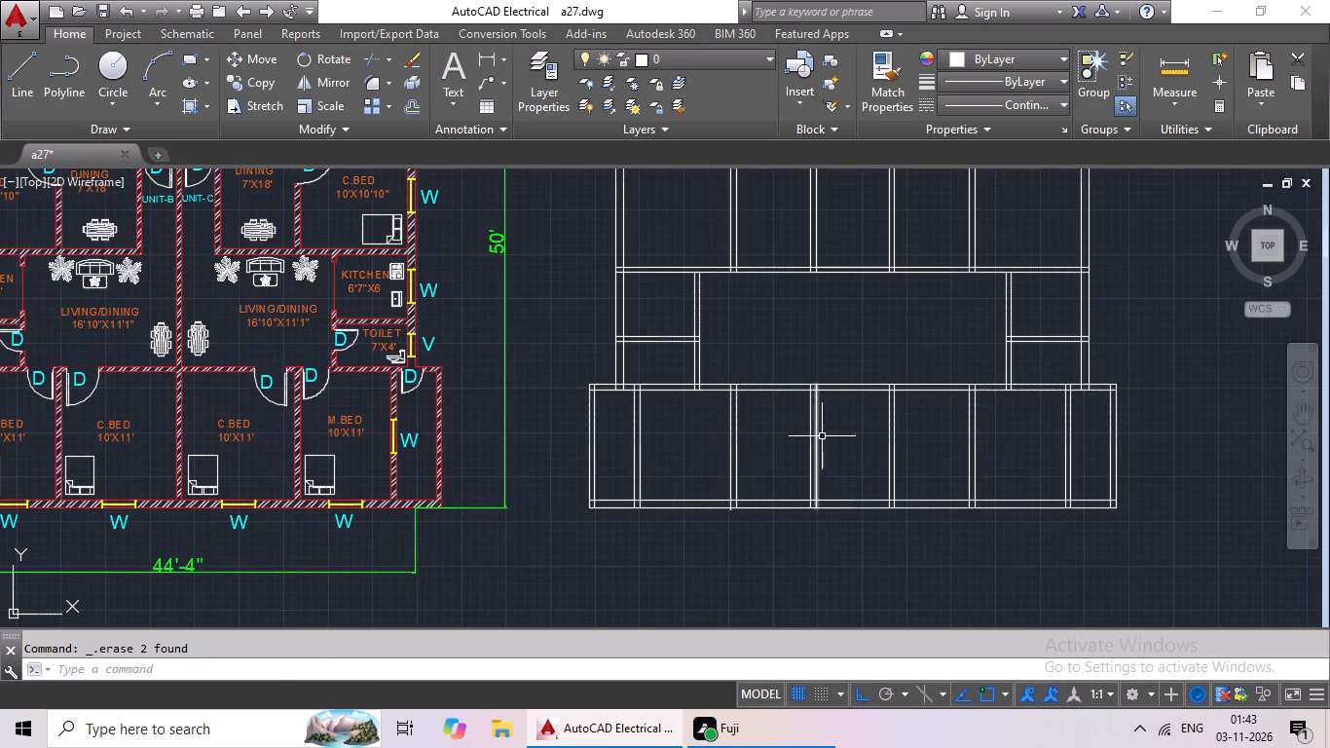
Erase both lines of the two middle partitions in the southern bedroom row.
{"action": "scroll", "coordinate": [931, 437], "scroll_direction": "down", "scroll_amount": 1}
{"action": "middle_click_drag", "start_coordinate": [931, 439], "coordinate": [869, 476]}
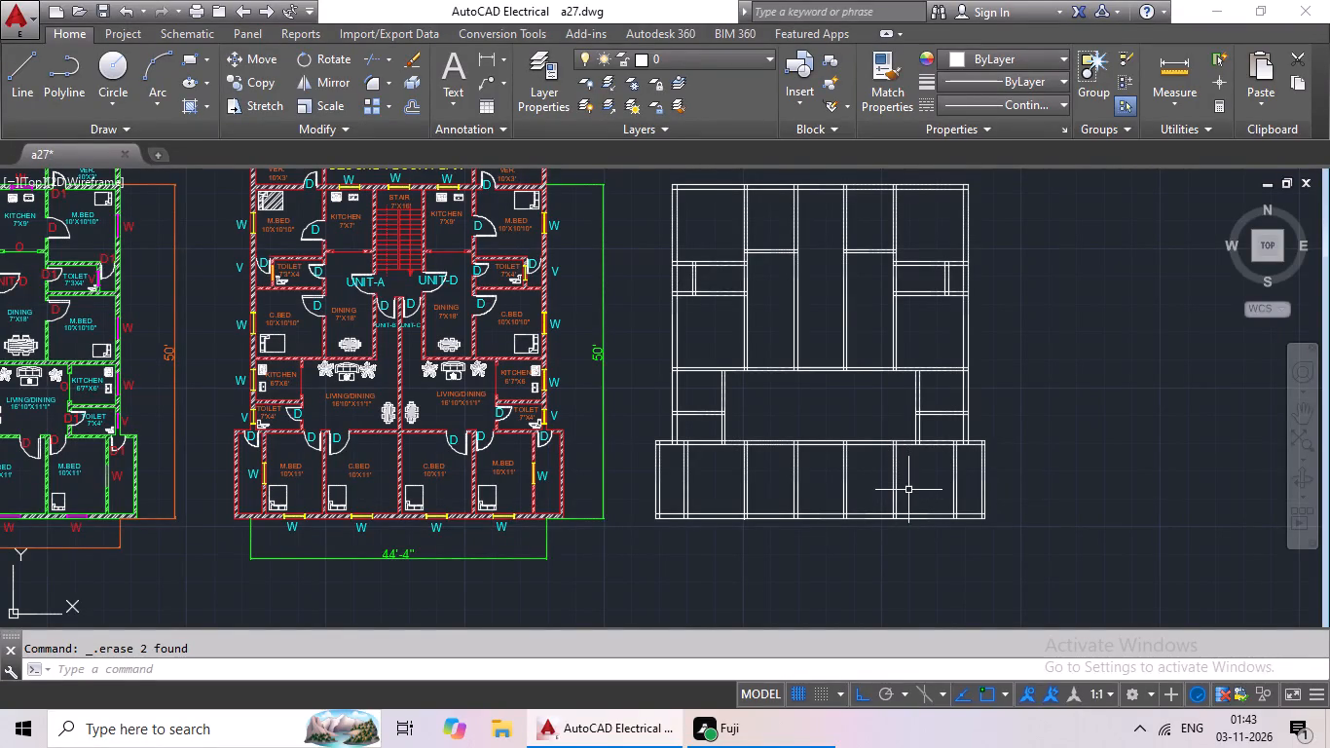
{"action": "scroll", "coordinate": [890, 485], "scroll_direction": "up", "scroll_amount": 2}
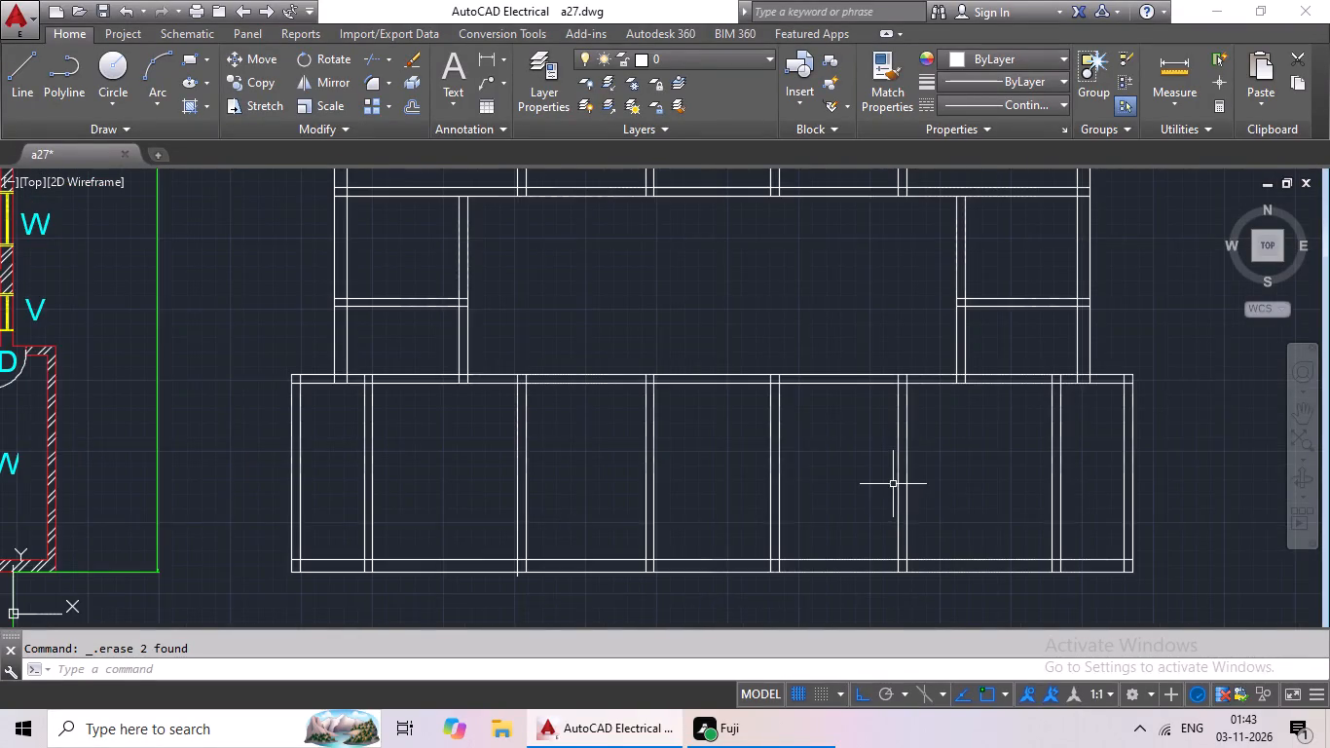
{"action": "scroll", "coordinate": [894, 484], "scroll_direction": "down", "scroll_amount": 3}
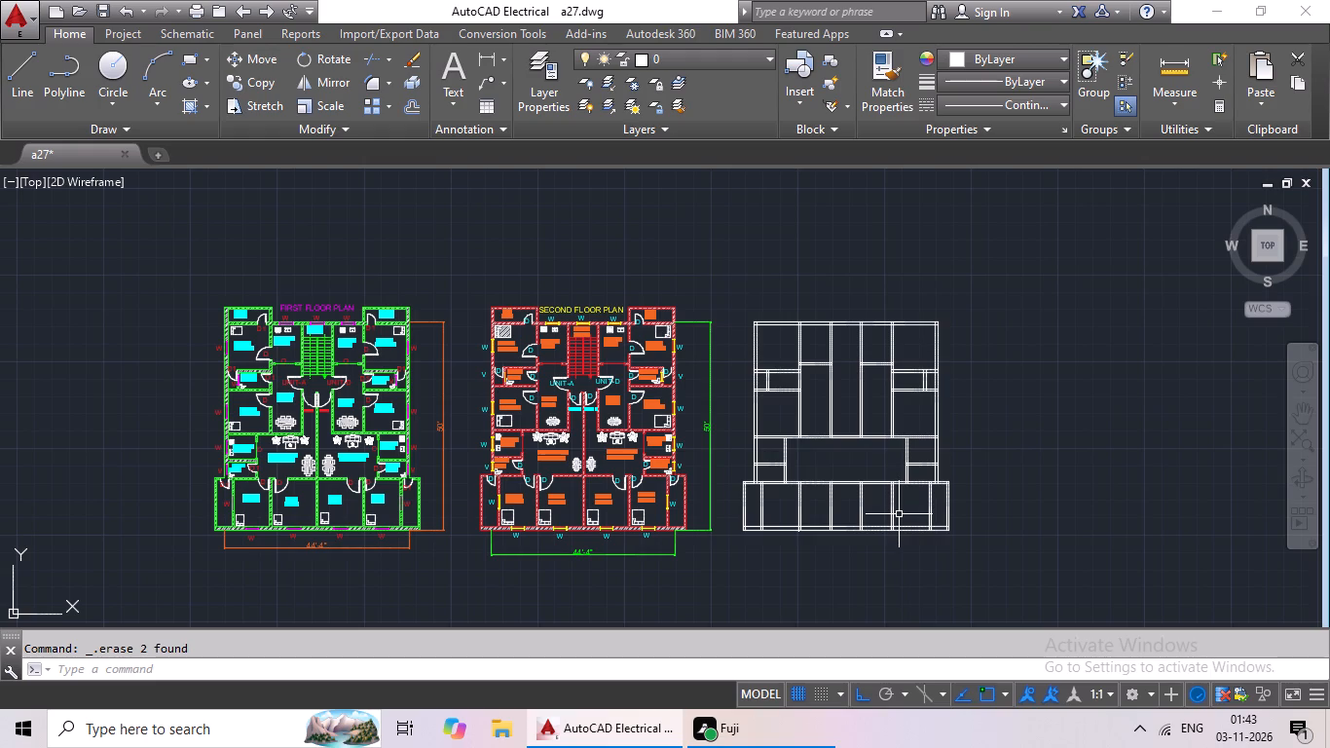
{"action": "scroll", "coordinate": [872, 506], "scroll_direction": "up", "scroll_amount": 2}
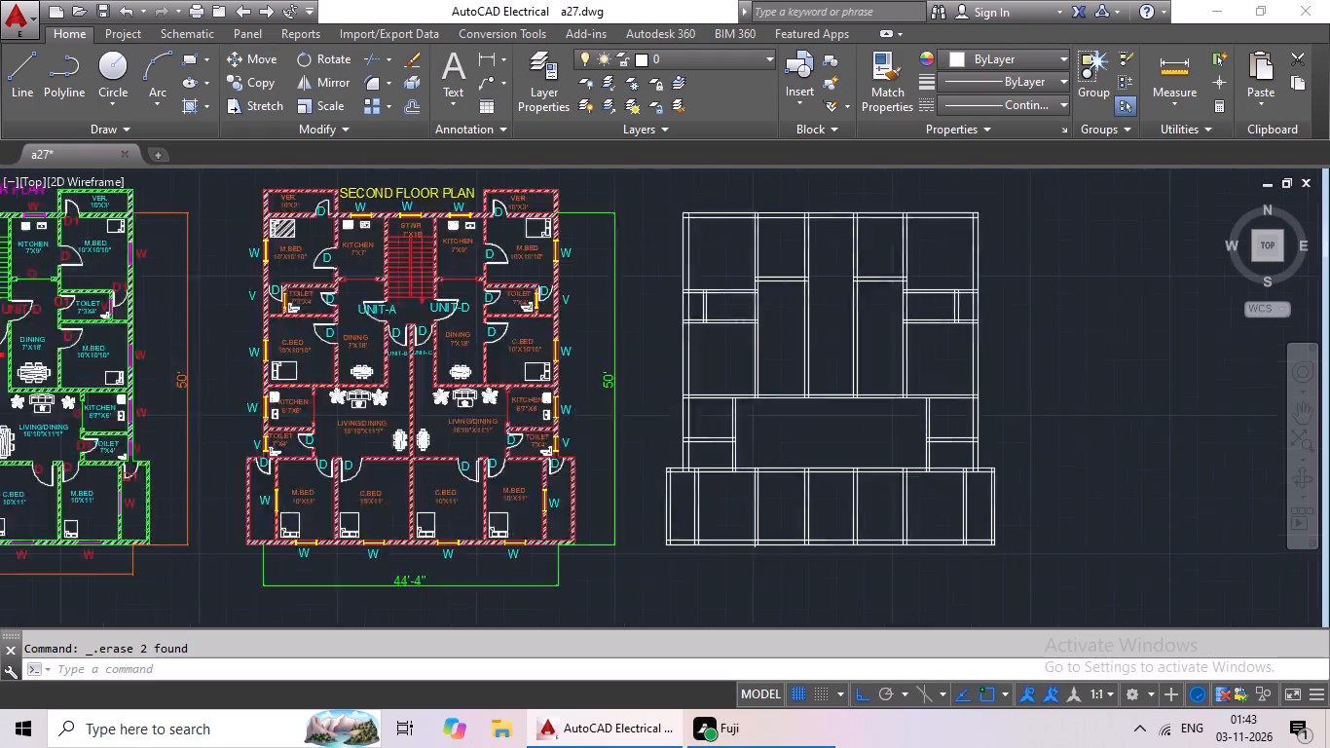
{"action": "scroll", "coordinate": [872, 506], "scroll_direction": "up", "scroll_amount": 1}
{"action": "scroll", "coordinate": [872, 506], "scroll_direction": "down", "scroll_amount": 1}
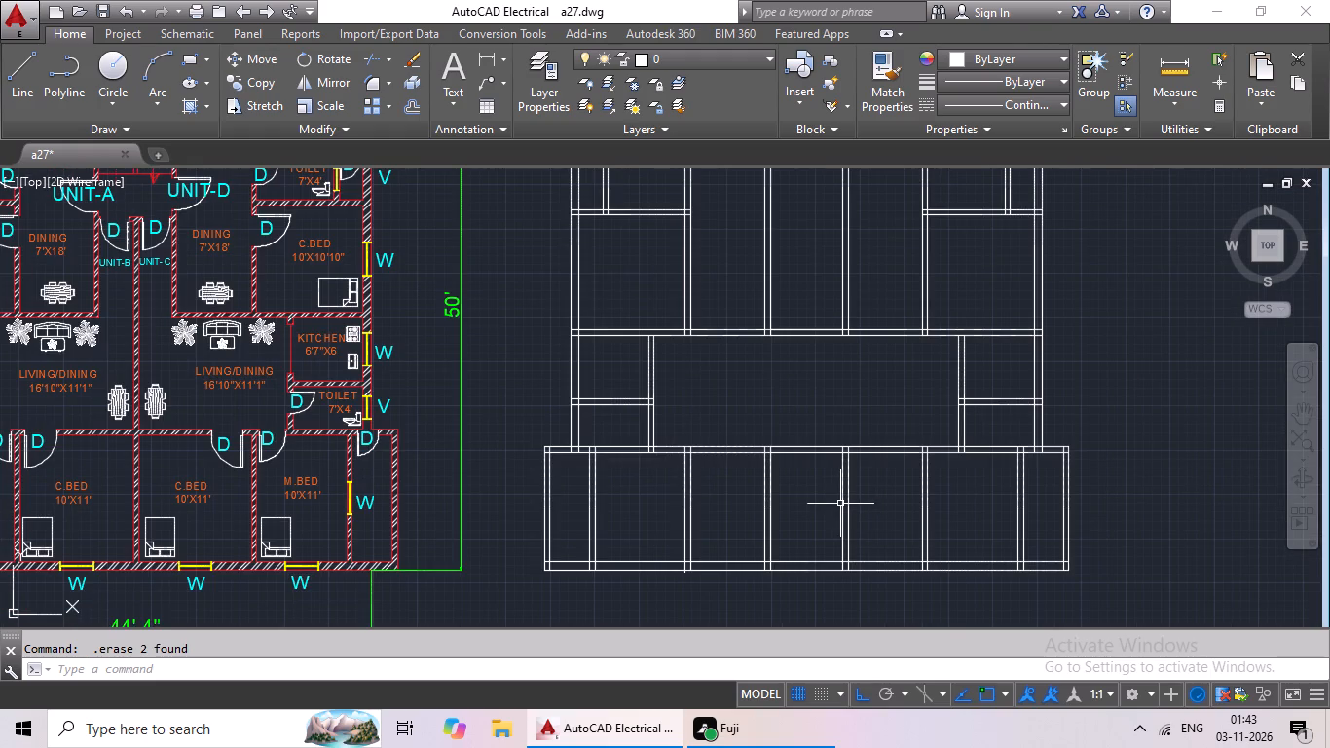
{"action": "scroll", "coordinate": [840, 502], "scroll_direction": "up", "scroll_amount": 2}
{"action": "left_click_drag", "start_coordinate": [960, 465], "coordinate": [668, 517]}
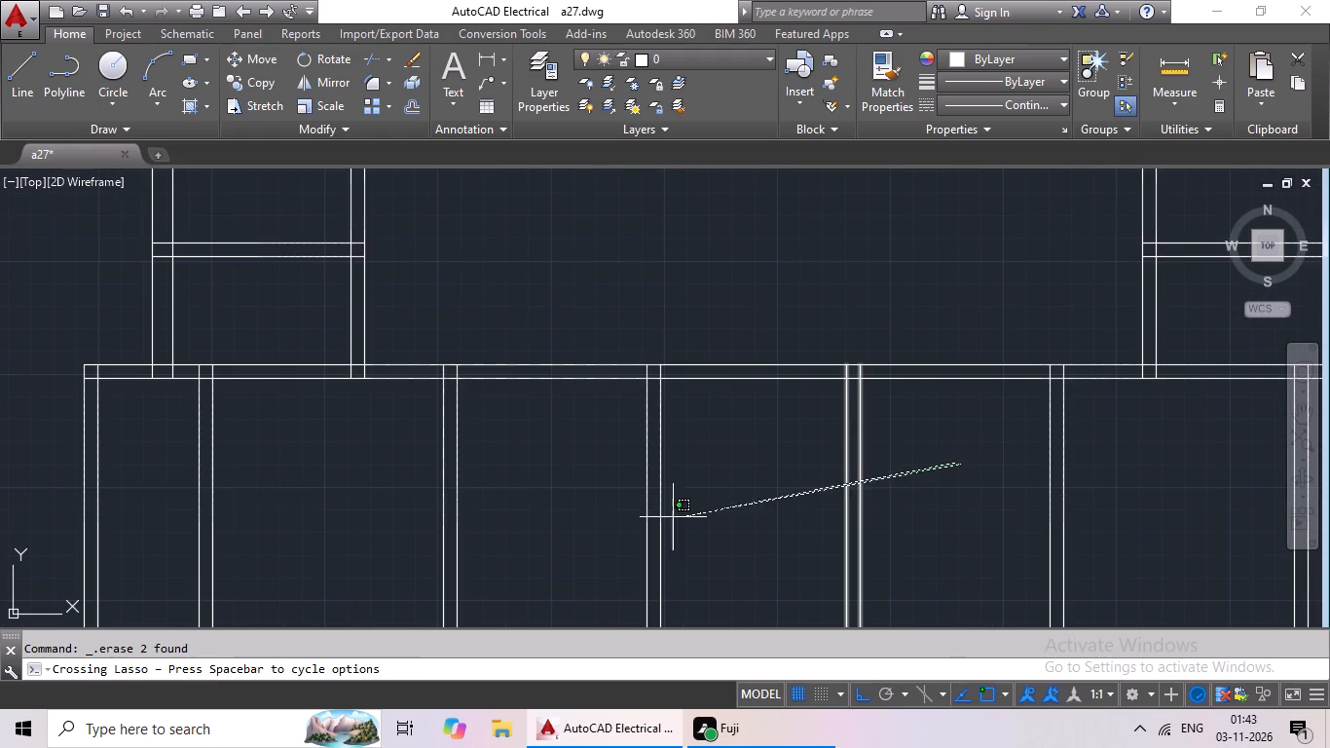
{"action": "left_click_drag", "start_coordinate": [668, 517], "coordinate": [605, 529]}
{"action": "key", "text": "Delete"}
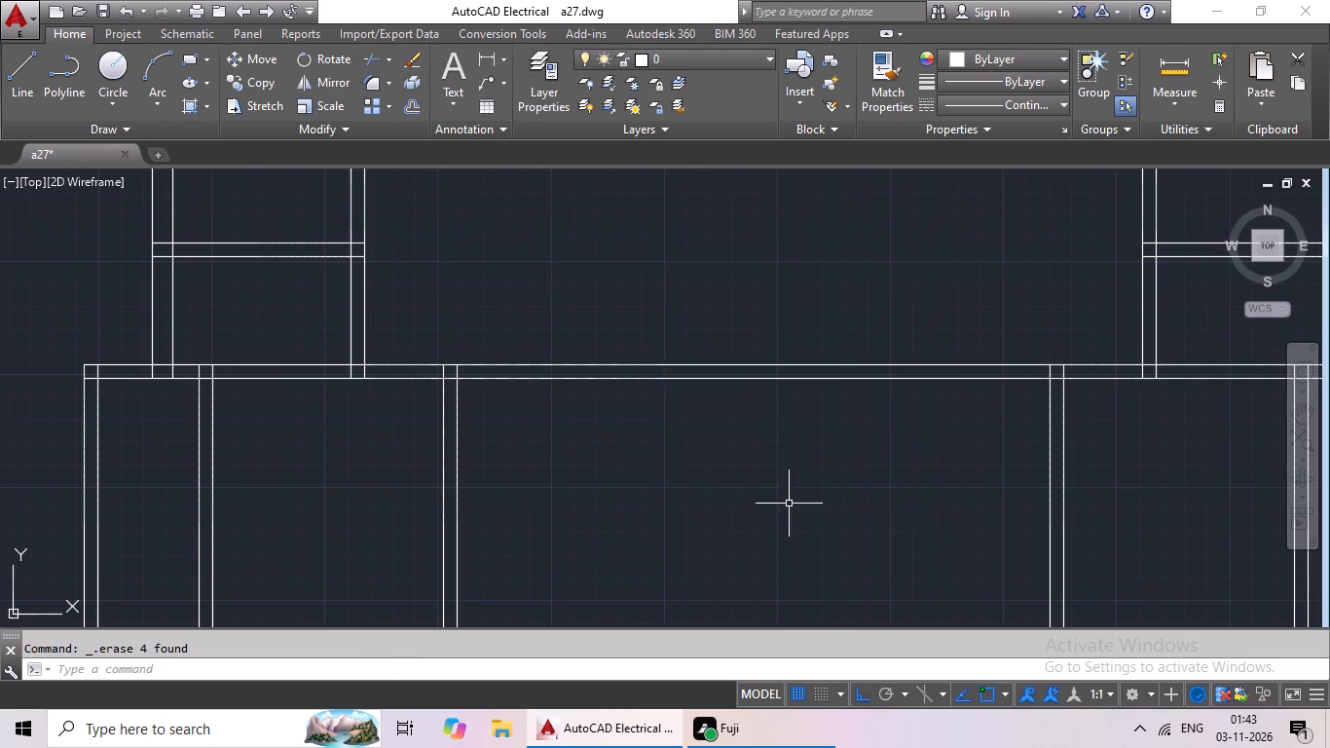
Offset the east line of the western bedroom partition 11' eastward within the southern bedroom row.
{"action": "scroll", "coordinate": [789, 504], "scroll_direction": "down", "scroll_amount": 2}
{"action": "middle_click_drag", "start_coordinate": [789, 502], "coordinate": [735, 502]}
{"action": "key", "text": "Escape"}
{"action": "key", "text": "Escape"}
{"action": "key", "text": "Escape"}
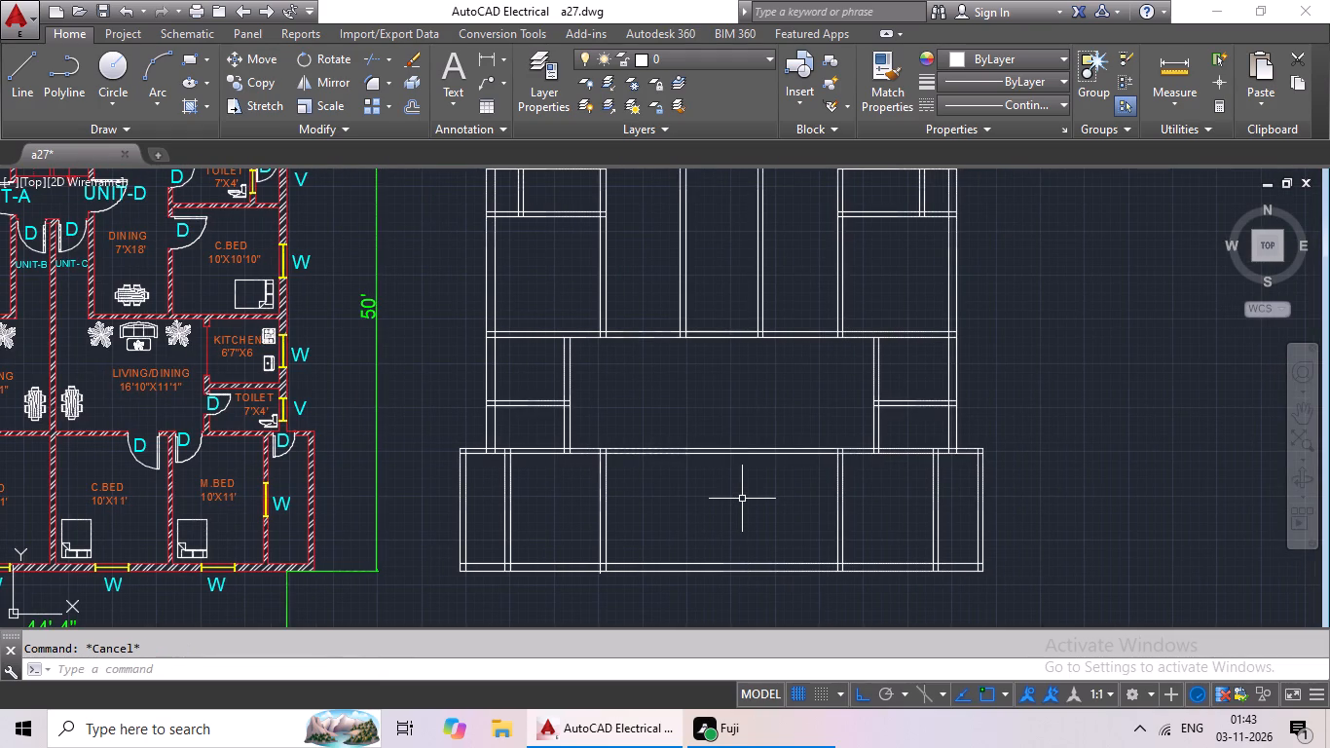
{"action": "key", "text": "Escape"}
{"action": "key", "text": "Escape"}
{"action": "key", "text": "Escape"}
{"action": "key", "text": "o"}
{"action": "key", "text": "Return"}
{"action": "type", "text": "11'"}
{"action": "key", "text": "Return"}
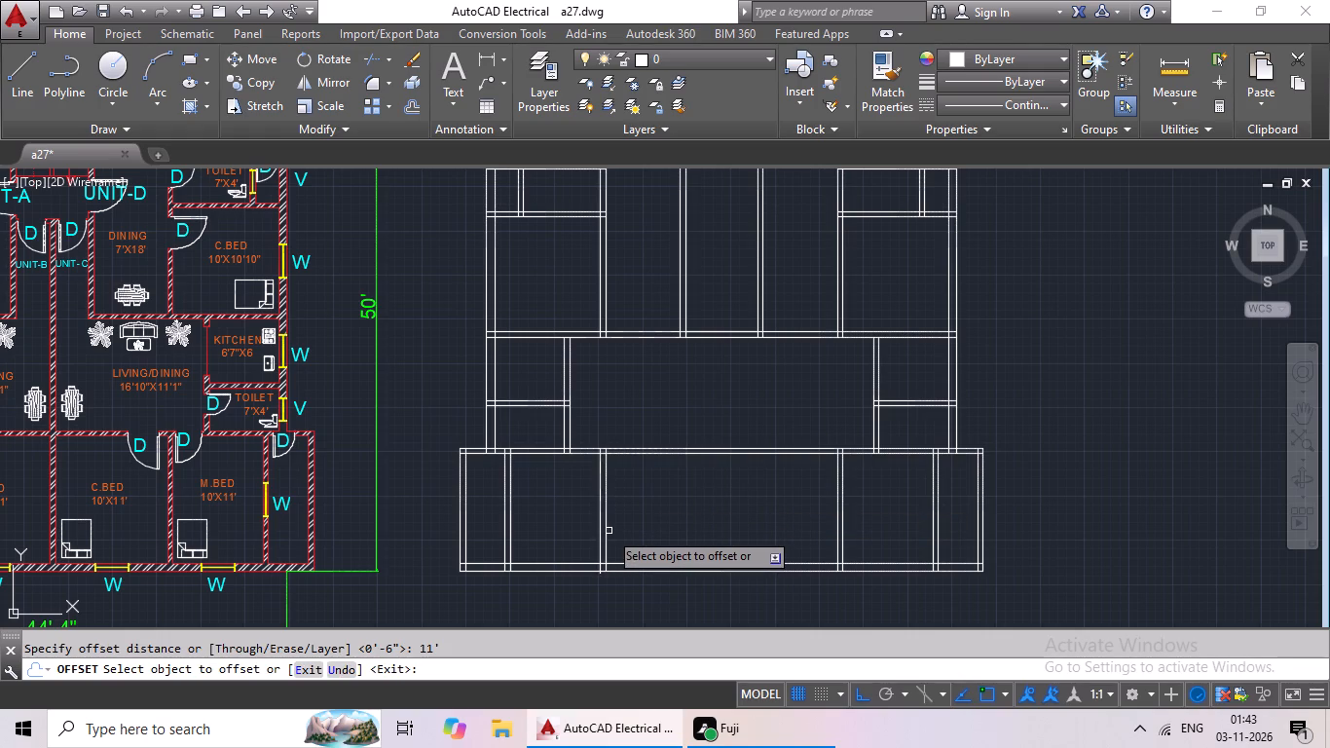
{"action": "left_click", "coordinate": [607, 537]}
{"action": "left_click", "coordinate": [708, 531]}
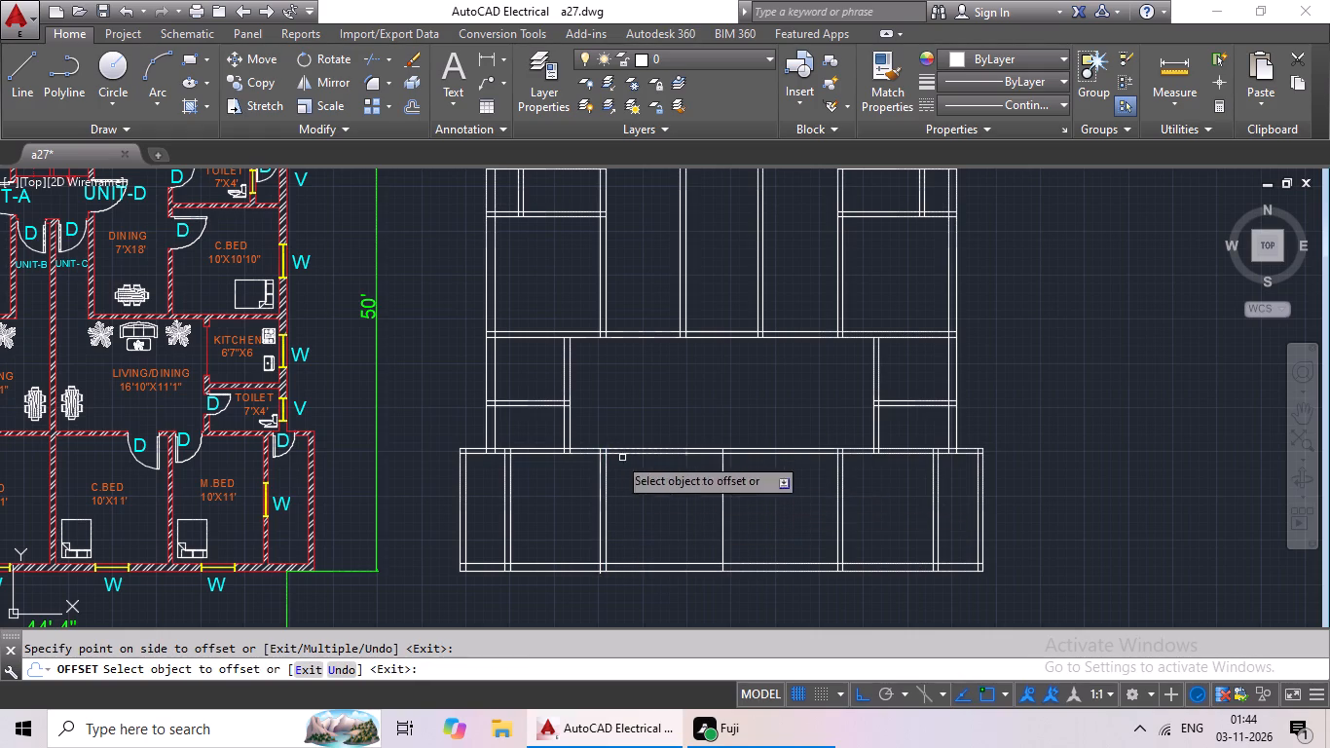
{"action": "scroll", "coordinate": [462, 444], "scroll_direction": "up", "scroll_amount": 1}
{"action": "scroll", "coordinate": [598, 480], "scroll_direction": "up", "scroll_amount": 2}
{"action": "scroll", "coordinate": [685, 511], "scroll_direction": "down", "scroll_amount": 1}
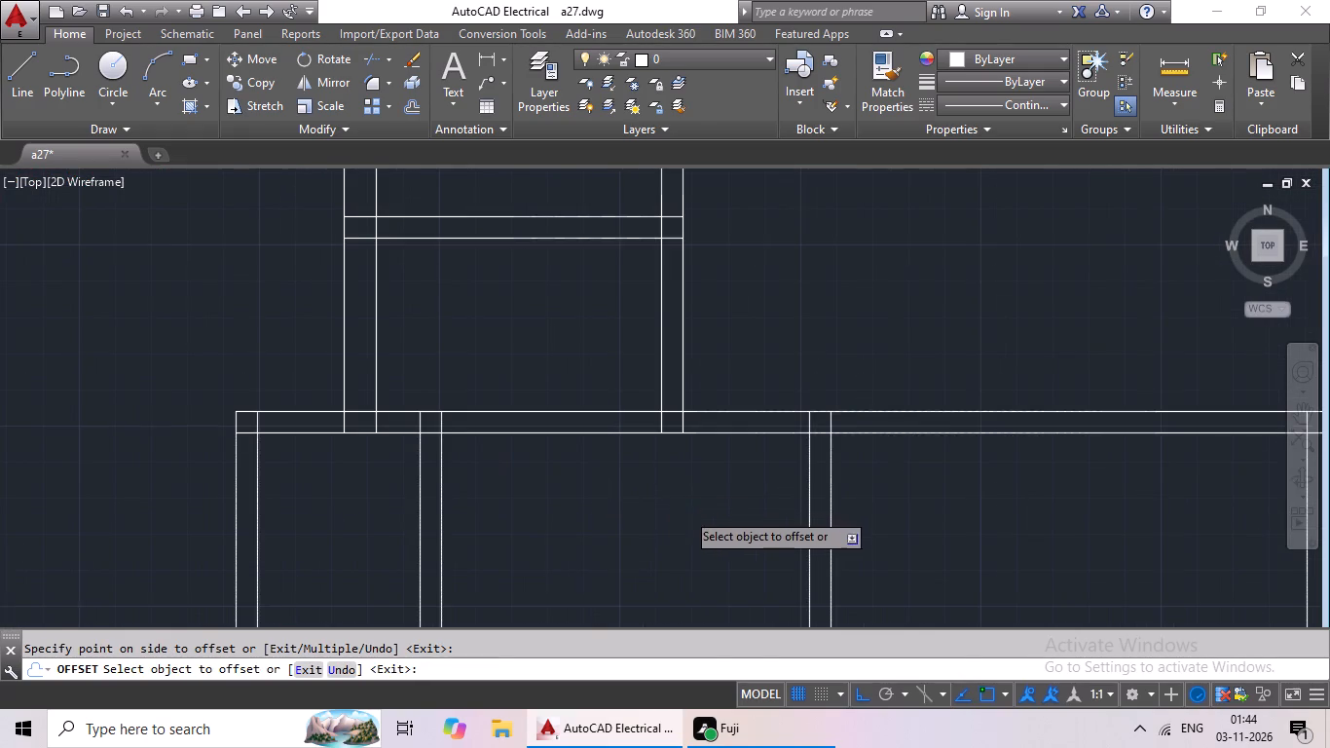
{"action": "scroll", "coordinate": [685, 511], "scroll_direction": "down", "scroll_amount": 1}
{"action": "middle_click_drag", "start_coordinate": [652, 508], "coordinate": [313, 468]}
{"action": "middle_click_drag", "start_coordinate": [655, 509], "coordinate": [693, 438]}
{"action": "key", "text": "Escape"}
{"action": "key", "text": "Escape"}
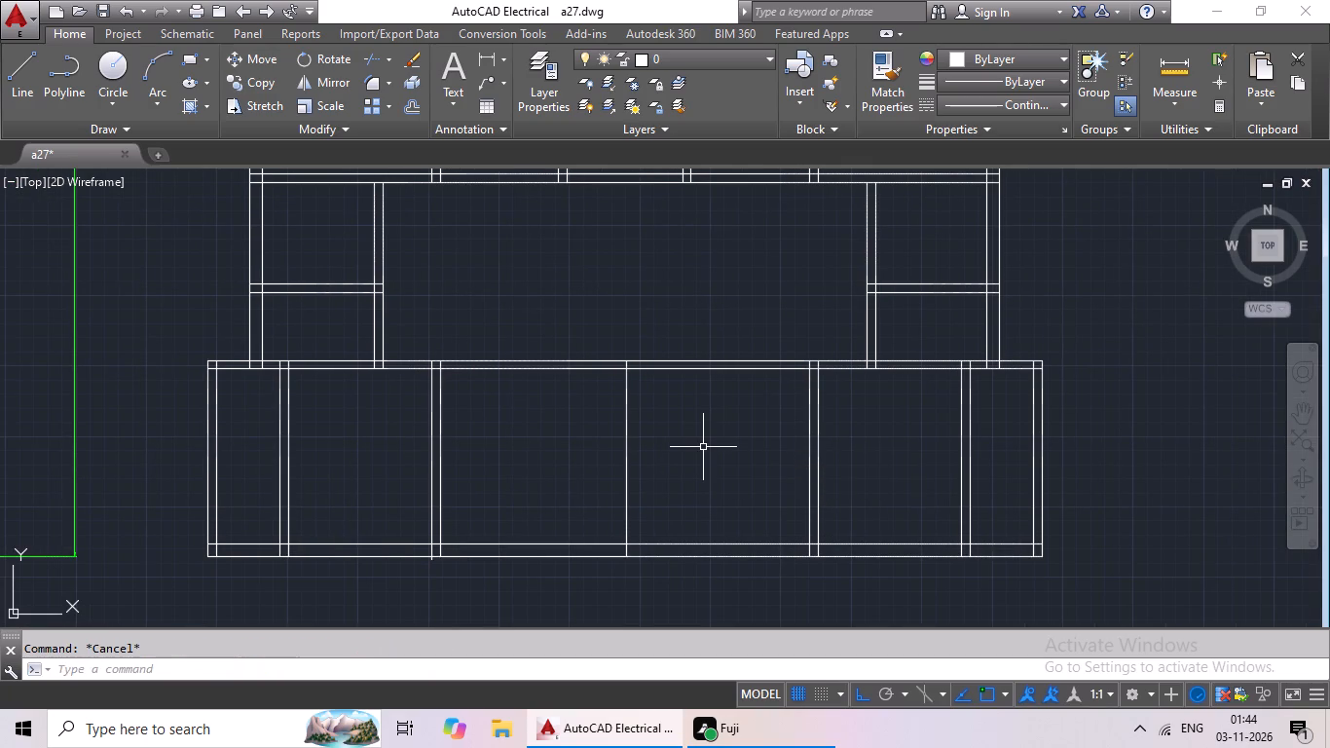
Offset the new middle line of the southern bedroom row 3" to both its east and west sides.
{"action": "key", "text": "o"}
{"action": "key", "text": "Return"}
{"action": "type", "text": "3'"}
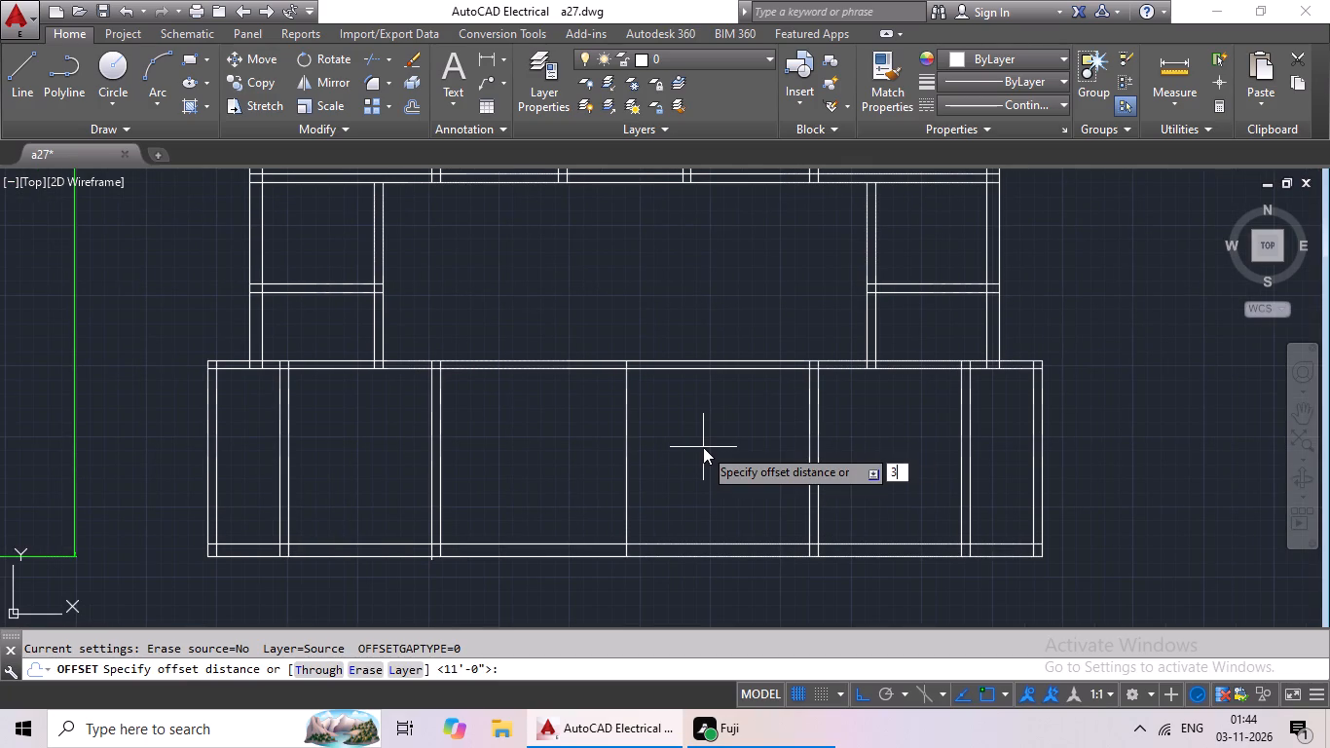
{"action": "key", "text": "BackSpace"}
{"action": "key", "text": "shift+quotedbl"}
{"action": "key", "text": "Return"}
{"action": "left_click_drag", "start_coordinate": [625, 490], "coordinate": [668, 483]}
{"action": "left_click", "coordinate": [711, 478]}
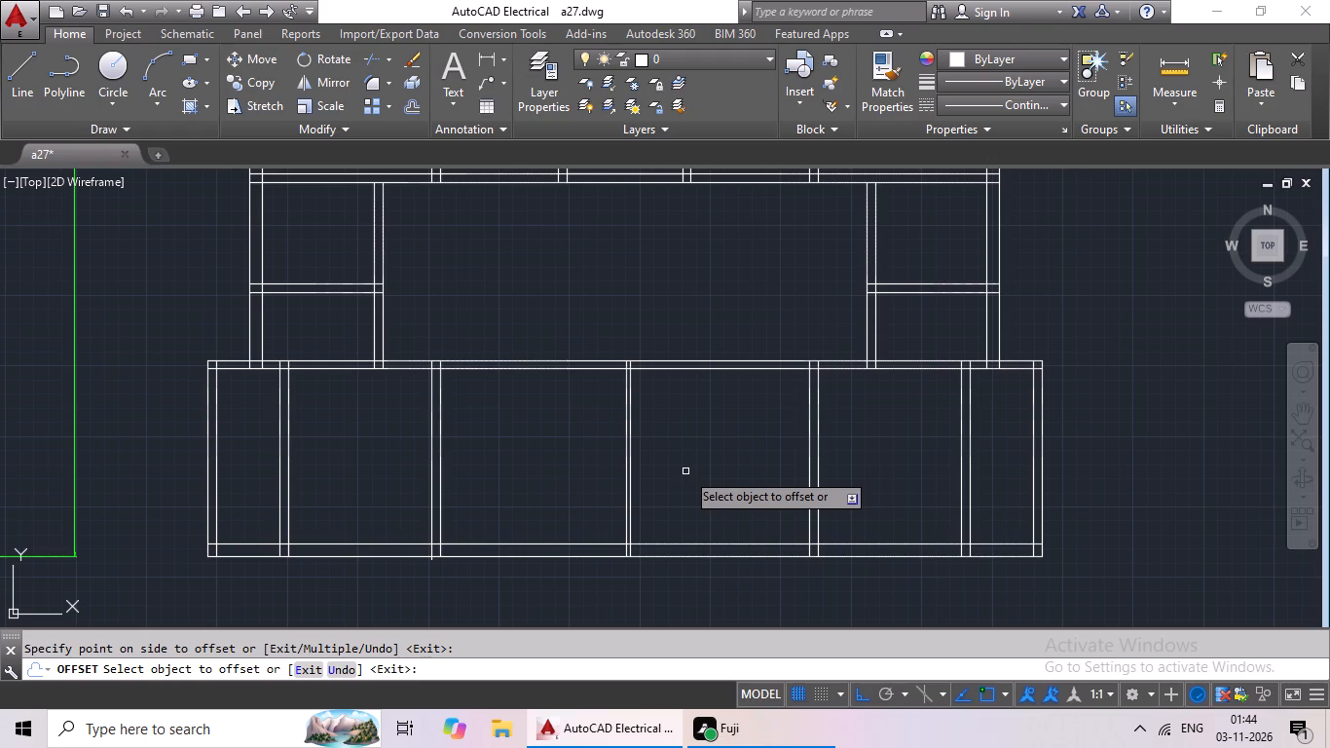
{"action": "scroll", "coordinate": [608, 487], "scroll_direction": "up", "scroll_amount": 3}
{"action": "left_click", "coordinate": [681, 507]}
{"action": "left_click", "coordinate": [620, 520]}
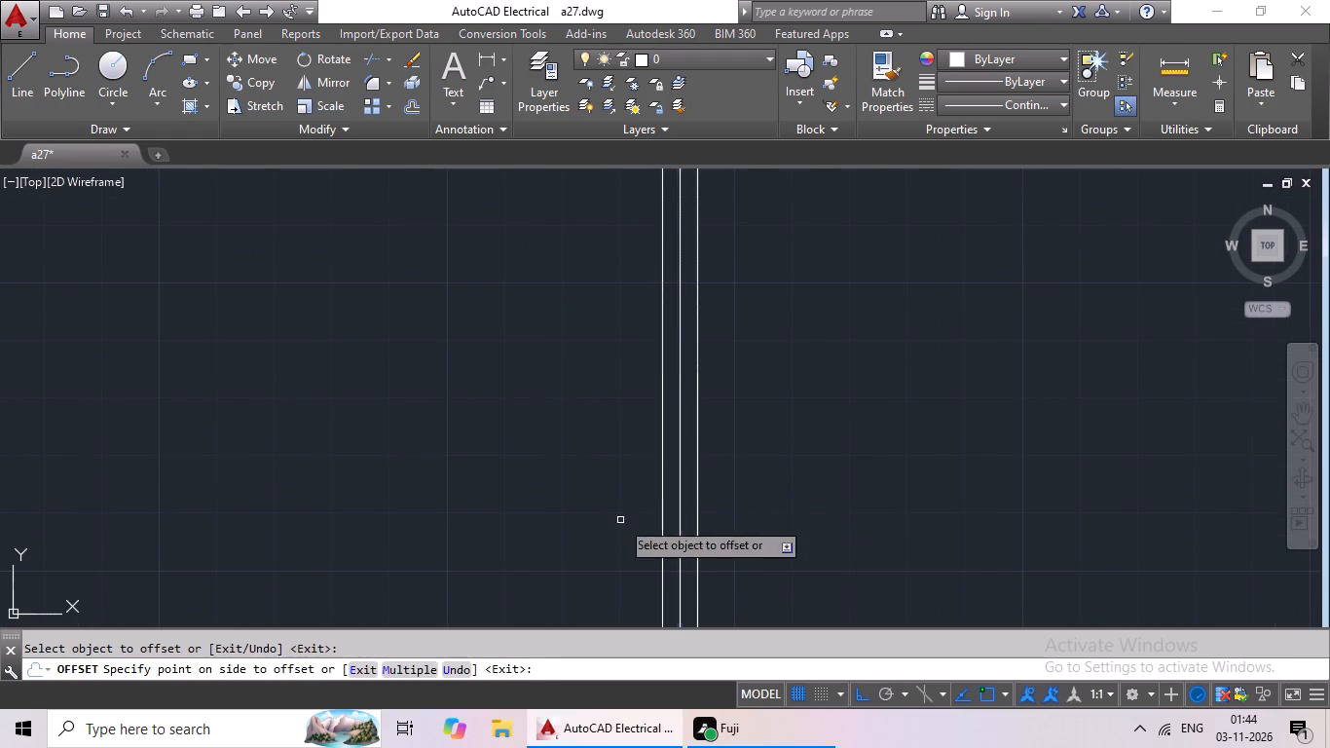
{"action": "scroll", "coordinate": [770, 502], "scroll_direction": "down", "scroll_amount": 3}
{"action": "key", "text": "Escape"}
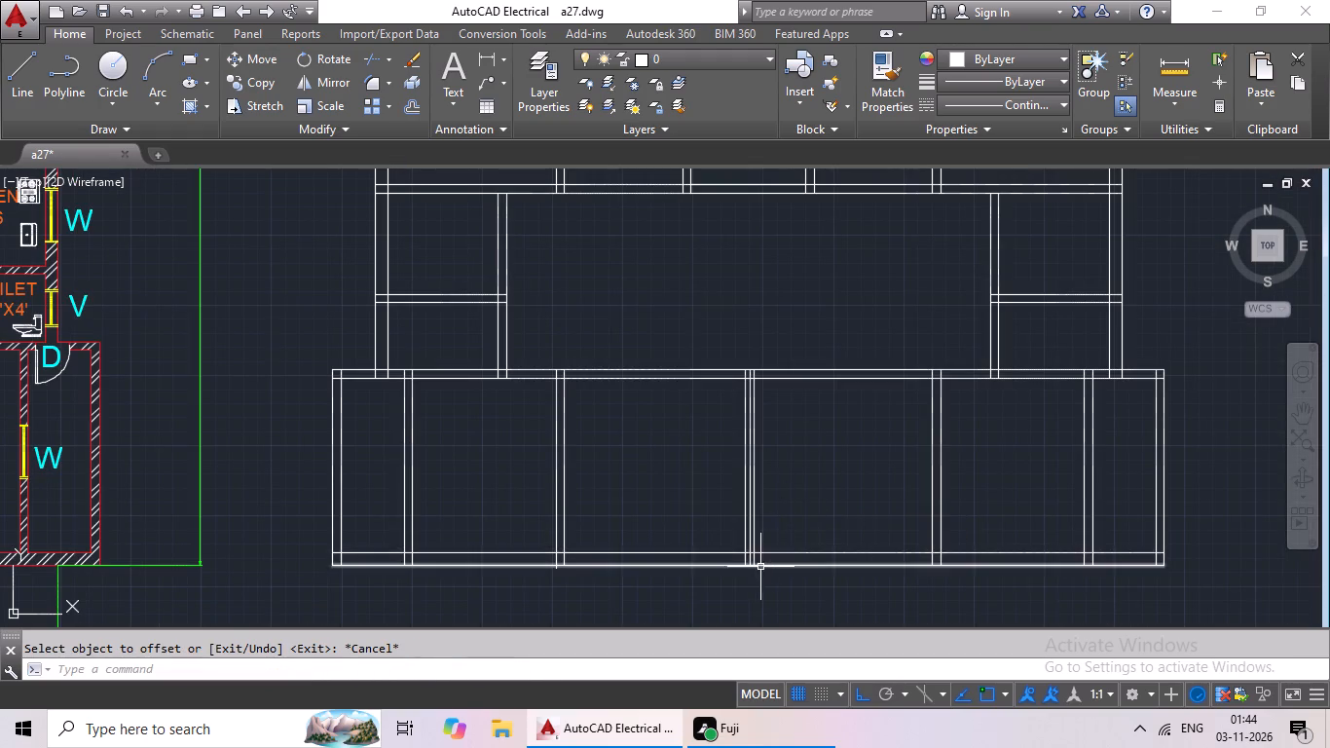
Erase the centre line between the two new middle partition lines in the southern bedroom row.
{"action": "scroll", "coordinate": [760, 567], "scroll_direction": "up", "scroll_amount": 2}
{"action": "left_click", "coordinate": [735, 506]}
{"action": "key", "text": "Delete"}
Offset the north outer wall's inner line 16' southward across the plan.
{"action": "scroll", "coordinate": [906, 463], "scroll_direction": "down", "scroll_amount": 1}
{"action": "middle_click_drag", "start_coordinate": [896, 416], "coordinate": [847, 495]}
{"action": "scroll", "coordinate": [838, 409], "scroll_direction": "down", "scroll_amount": 2}
{"action": "middle_click_drag", "start_coordinate": [840, 407], "coordinate": [809, 465]}
{"action": "middle_click_drag", "start_coordinate": [826, 447], "coordinate": [803, 489]}
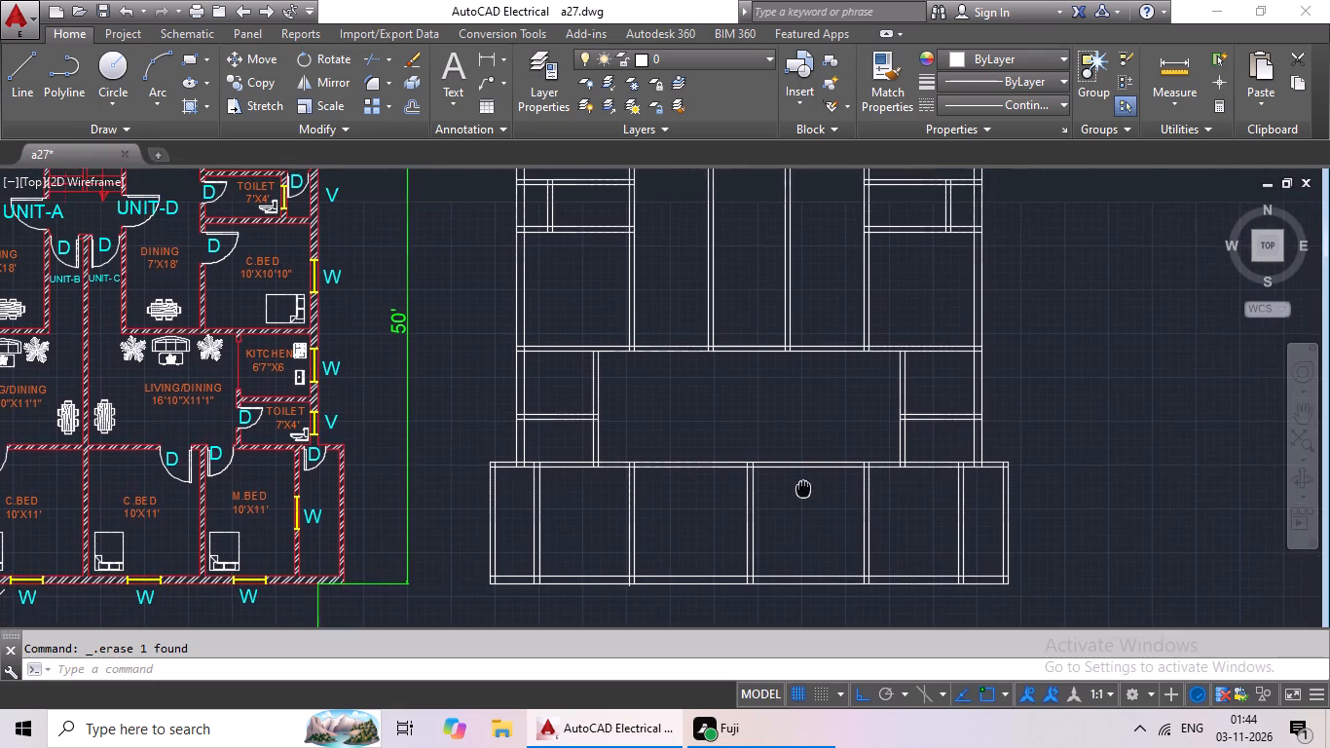
{"action": "scroll", "coordinate": [788, 380], "scroll_direction": "down", "scroll_amount": 1}
{"action": "middle_click_drag", "start_coordinate": [788, 380], "coordinate": [737, 468]}
{"action": "key", "text": "Escape"}
{"action": "key", "text": "Escape"}
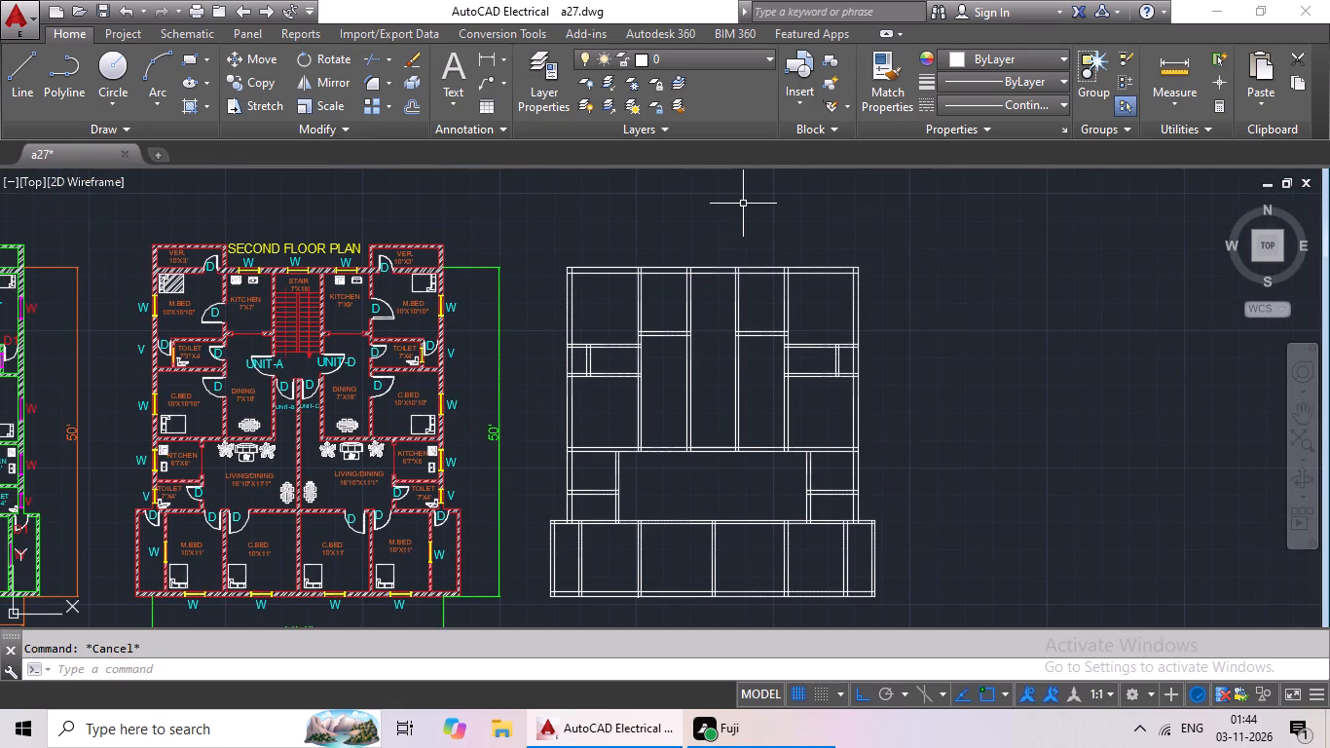
{"action": "key", "text": "o"}
{"action": "key", "text": "Return"}
{"action": "type", "text": "16'"}
{"action": "key", "text": "Return"}
{"action": "left_click", "coordinate": [720, 273]}
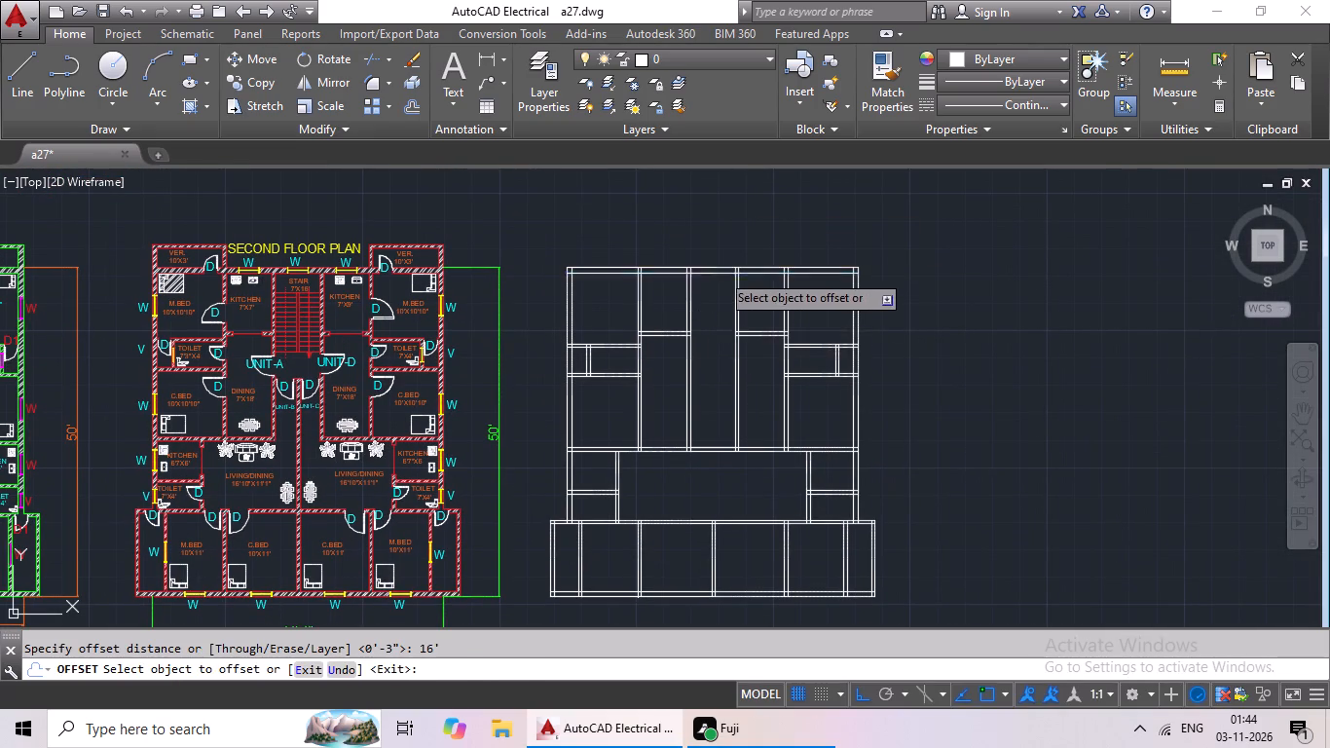
{"action": "left_click", "coordinate": [729, 313]}
{"action": "middle_click_drag", "start_coordinate": [734, 393], "coordinate": [741, 365]}
{"action": "scroll", "coordinate": [710, 361], "scroll_direction": "up", "scroll_amount": 1}
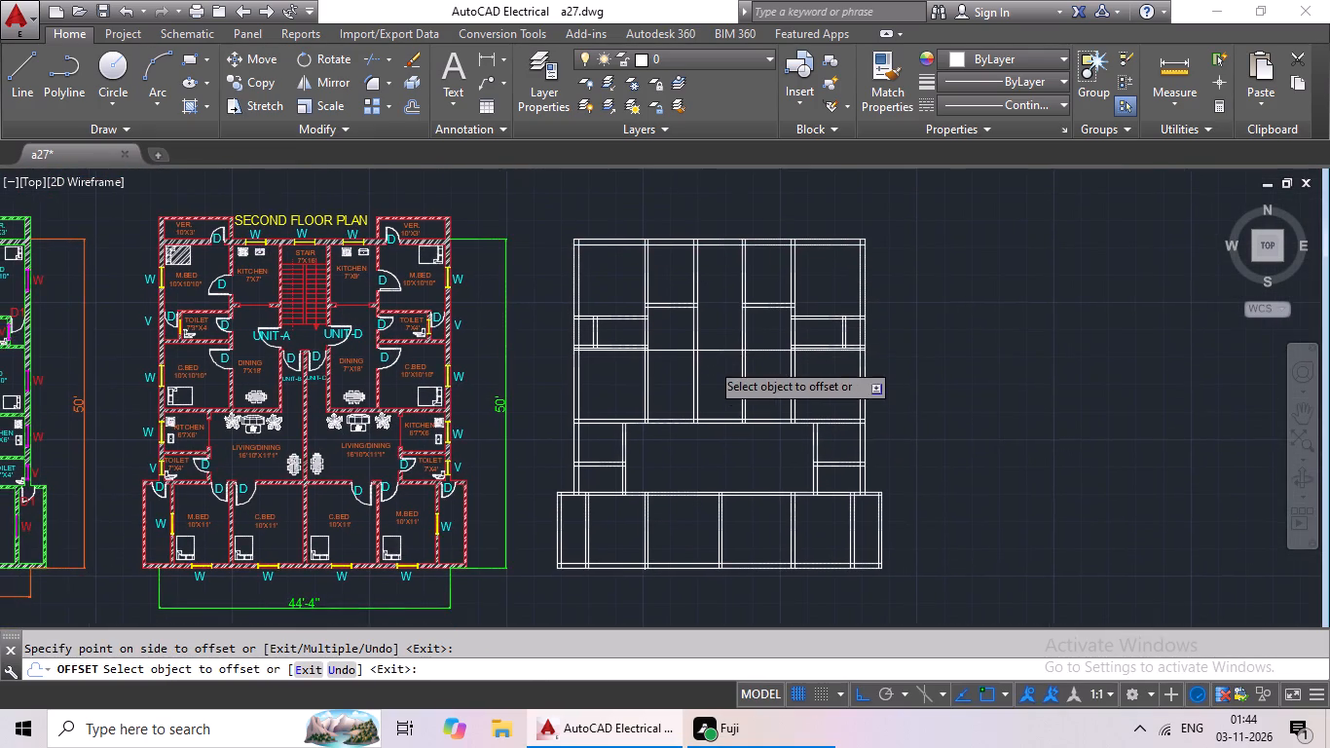
{"action": "scroll", "coordinate": [710, 361], "scroll_direction": "up", "scroll_amount": 2}
{"action": "key", "text": "Escape"}
{"action": "key", "text": "Escape"}
{"action": "key", "text": "Escape"}
Trim the new horizontal line west of the central stair bay's west wall and directly east of its east wall.
{"action": "type", "text": "tr"}
{"action": "key", "text": "space"}
{"action": "key", "text": "space"}
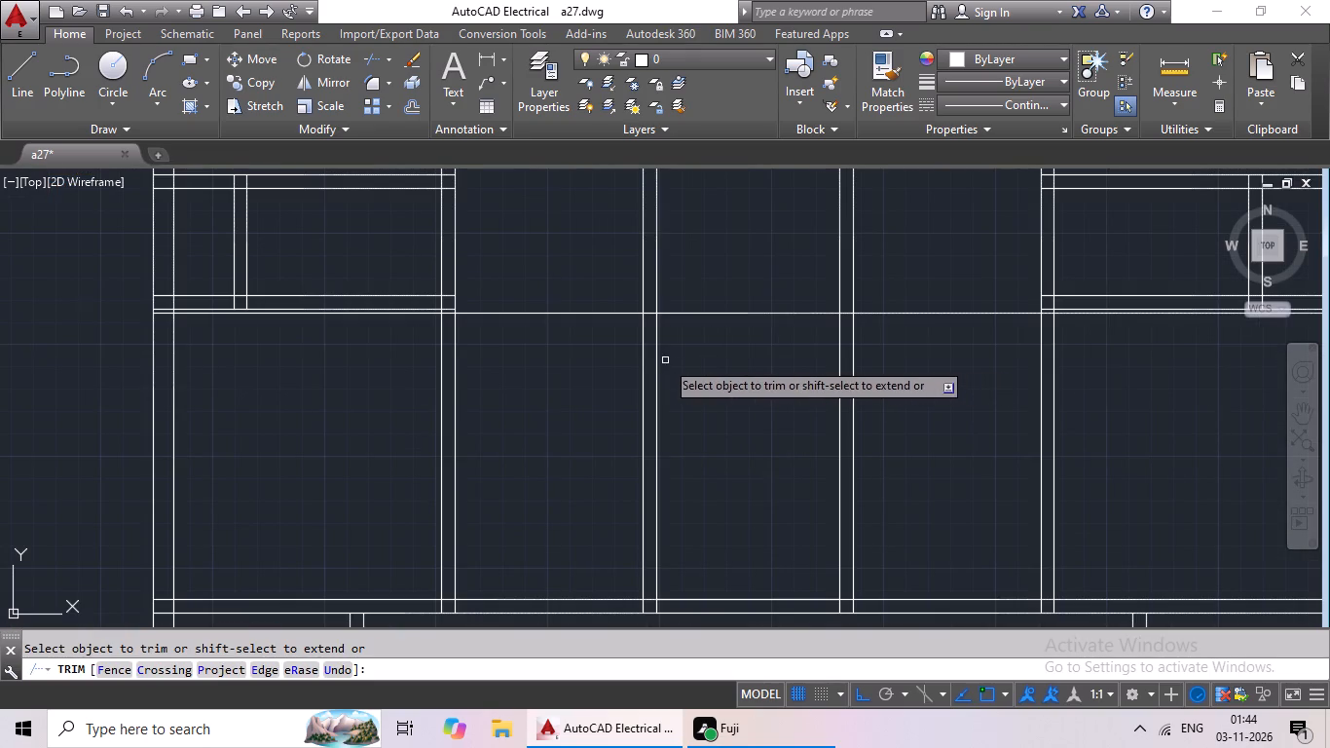
{"action": "scroll", "coordinate": [659, 318], "scroll_direction": "up", "scroll_amount": 3}
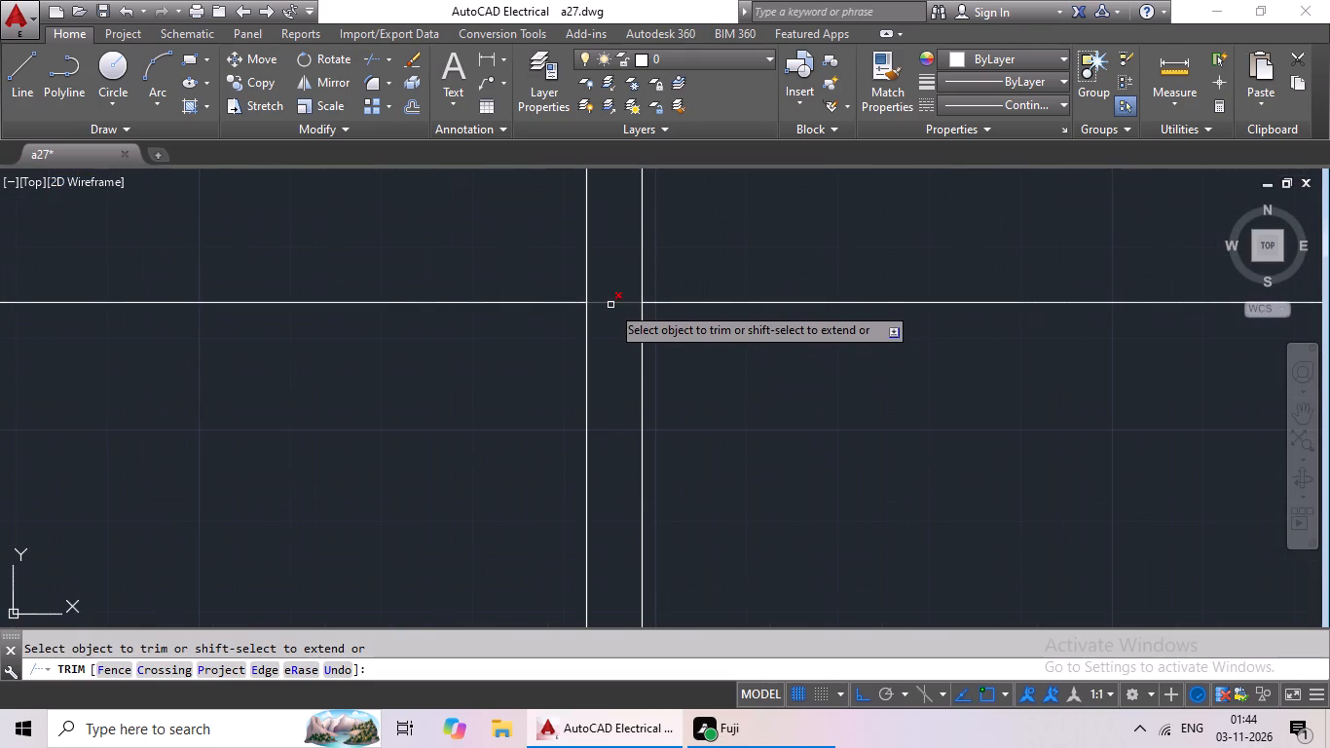
{"action": "left_click", "coordinate": [565, 303]}
{"action": "scroll", "coordinate": [673, 328], "scroll_direction": "down", "scroll_amount": 2}
{"action": "middle_click_drag", "start_coordinate": [707, 357], "coordinate": [699, 357]}
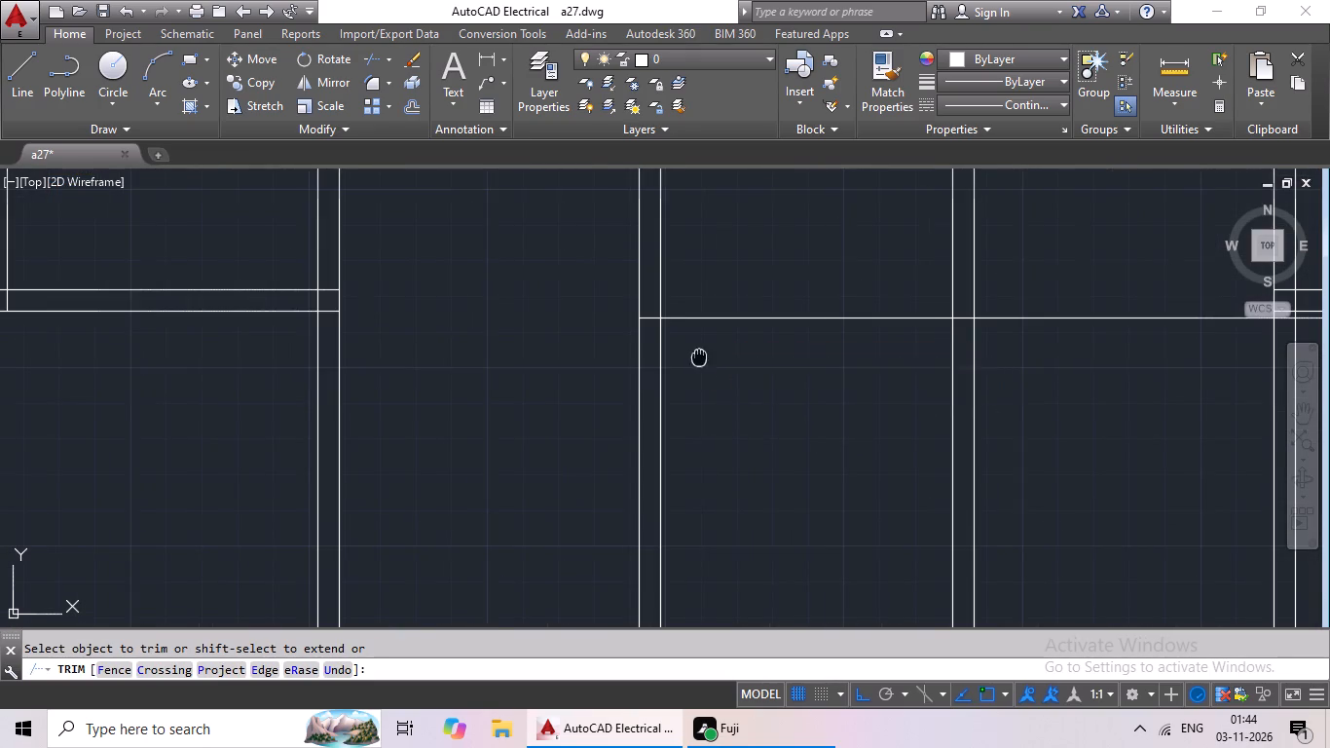
{"action": "middle_click_drag", "start_coordinate": [699, 357], "coordinate": [565, 374]}
{"action": "left_click", "coordinate": [850, 336]}
{"action": "scroll", "coordinate": [960, 367], "scroll_direction": "down", "scroll_amount": 2}
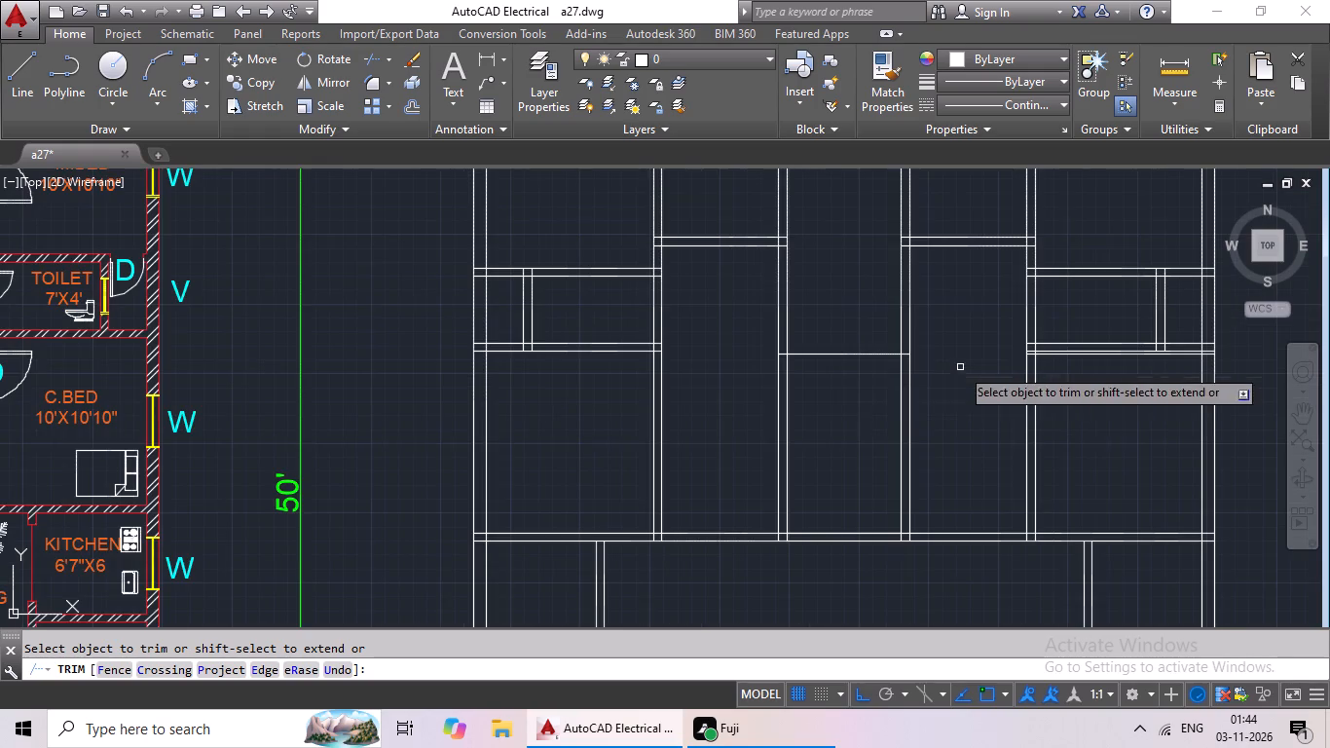
{"action": "middle_click_drag", "start_coordinate": [1027, 383], "coordinate": [762, 428]}
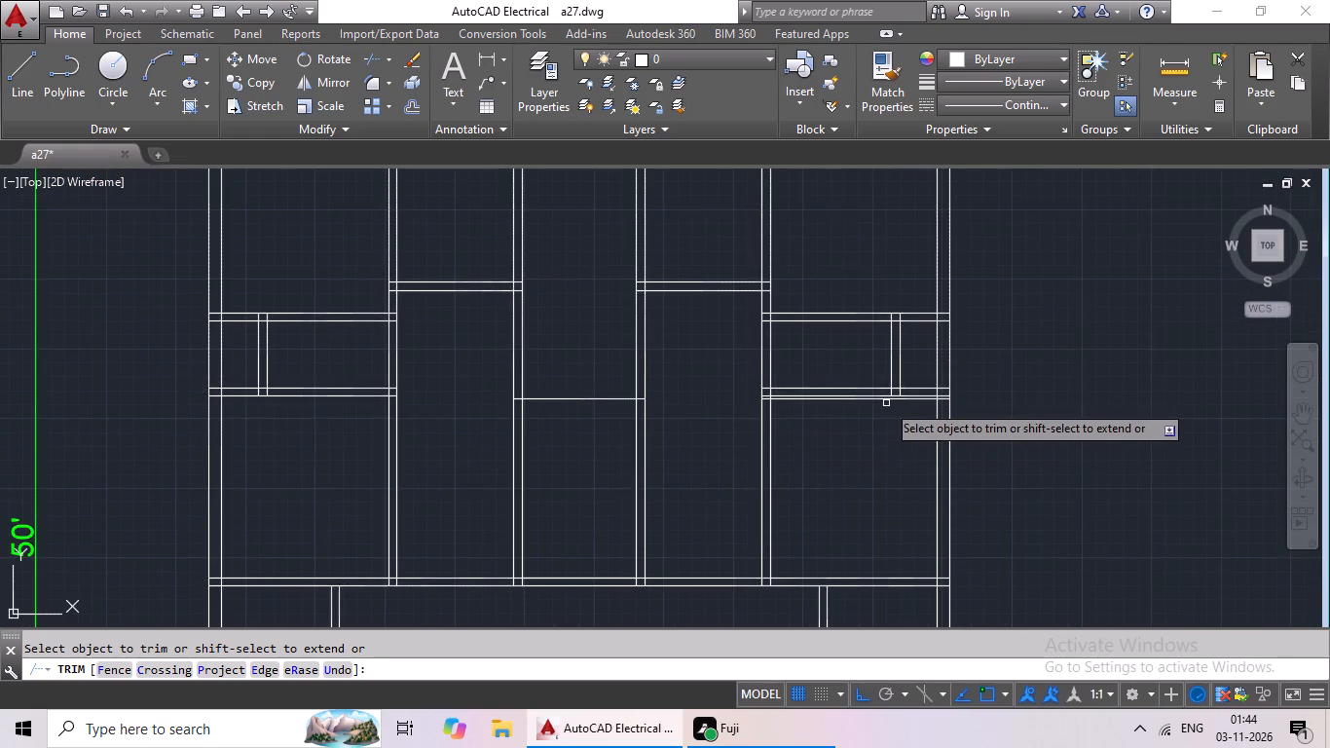
{"action": "scroll", "coordinate": [886, 403], "scroll_direction": "up", "scroll_amount": 4}
{"action": "key", "text": "Escape"}
{"action": "key", "text": "Escape"}
Erase the leftover piece of the horizontal line just below the upper east toilet's south wall.
{"action": "left_click", "coordinate": [885, 395]}
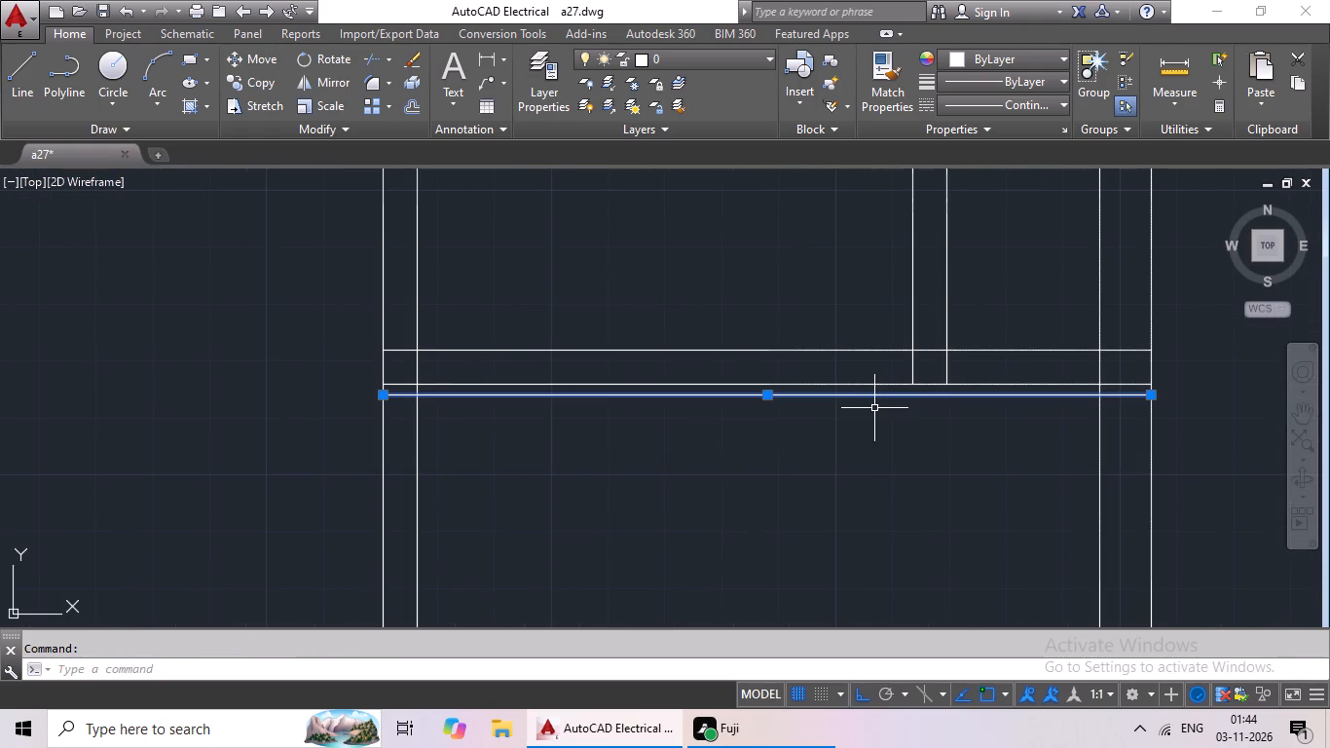
{"action": "key", "text": "Delete"}
Offset the horizontal line across the central stair bay 6" southward to form a partition.
{"action": "scroll", "coordinate": [939, 405], "scroll_direction": "down", "scroll_amount": 3}
{"action": "middle_click_drag", "start_coordinate": [748, 425], "coordinate": [788, 381]}
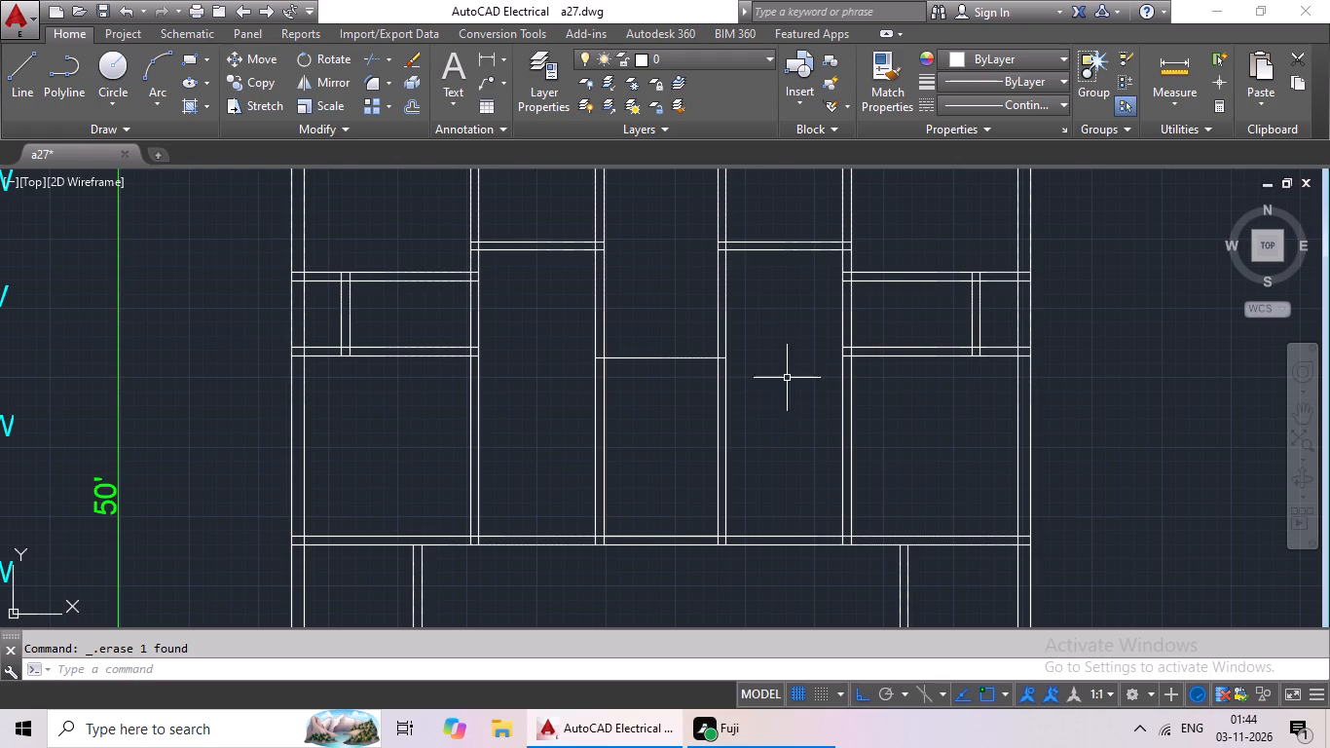
{"action": "middle_click_drag", "start_coordinate": [796, 395], "coordinate": [822, 339]}
{"action": "key", "text": "Escape"}
{"action": "key", "text": "Escape"}
{"action": "key", "text": "Escape"}
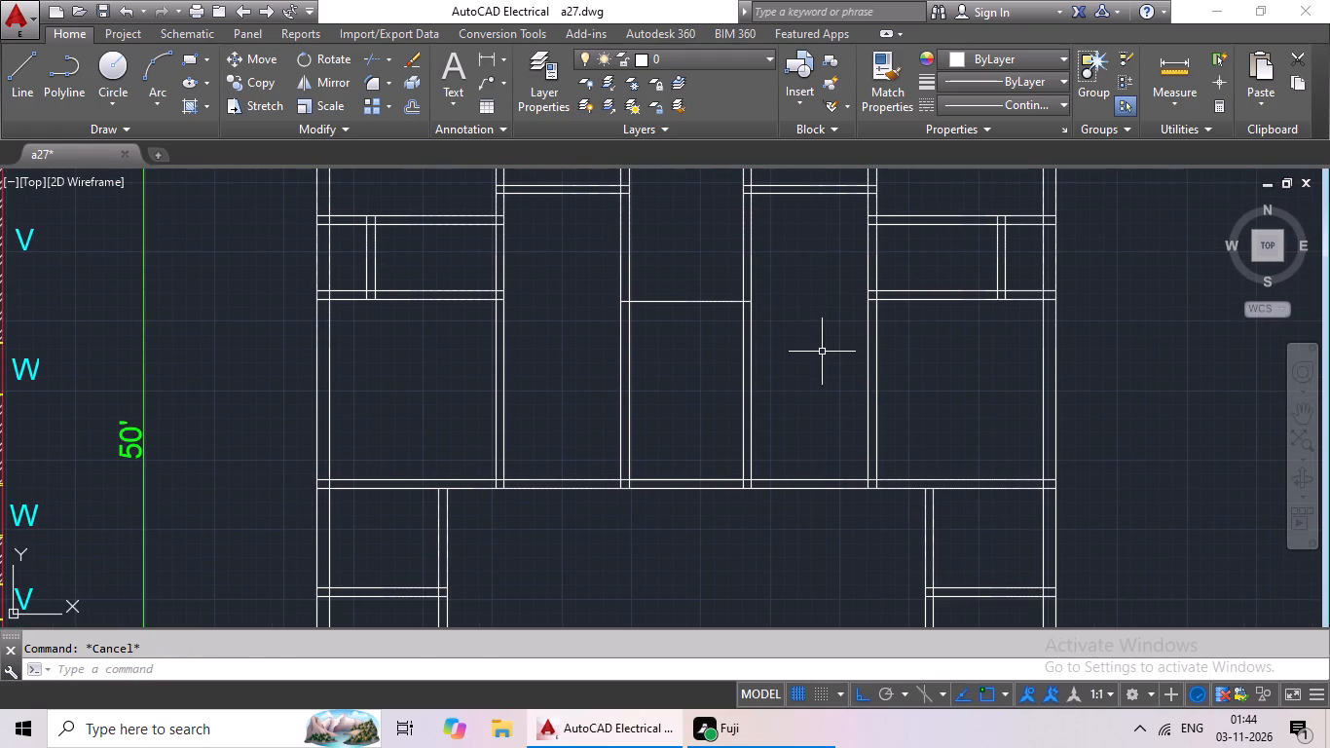
{"action": "key", "text": "o"}
{"action": "key", "text": "Return"}
{"action": "type", "text": "6\""}
{"action": "key", "text": "Return"}
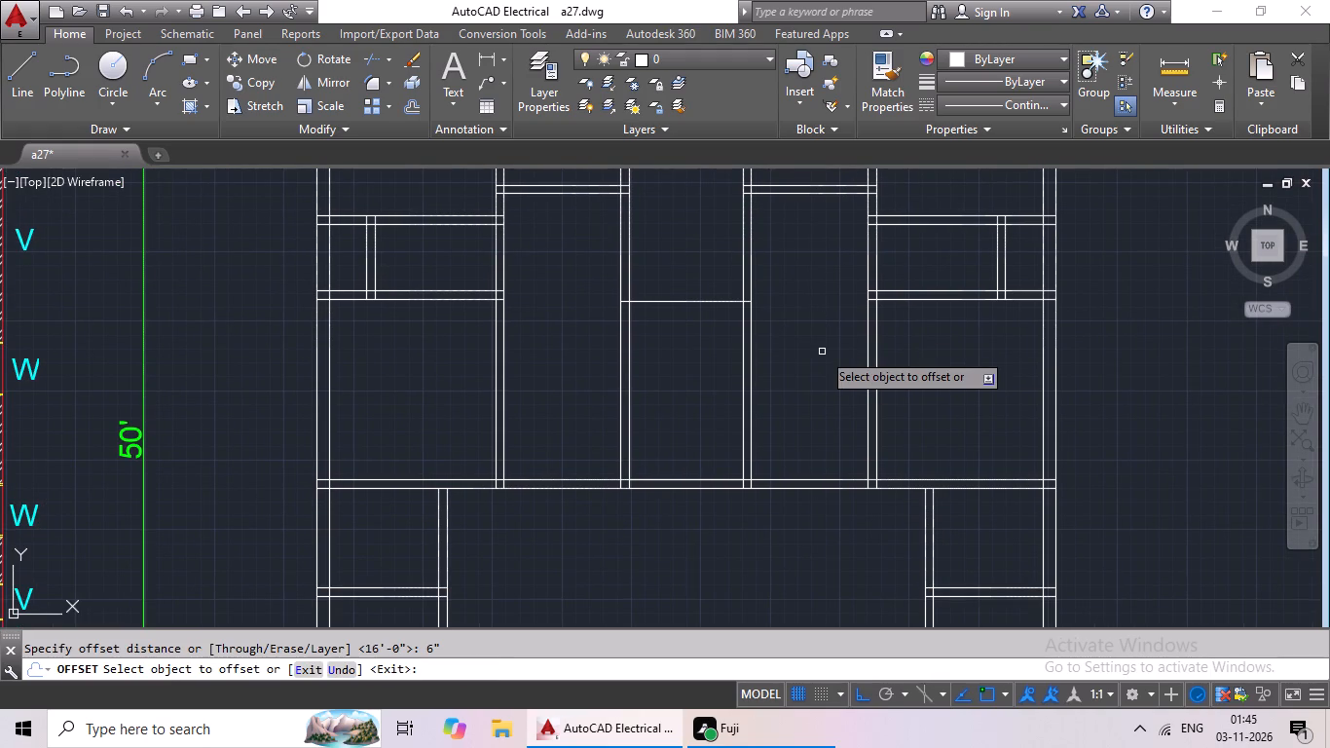
{"action": "left_click", "coordinate": [702, 301]}
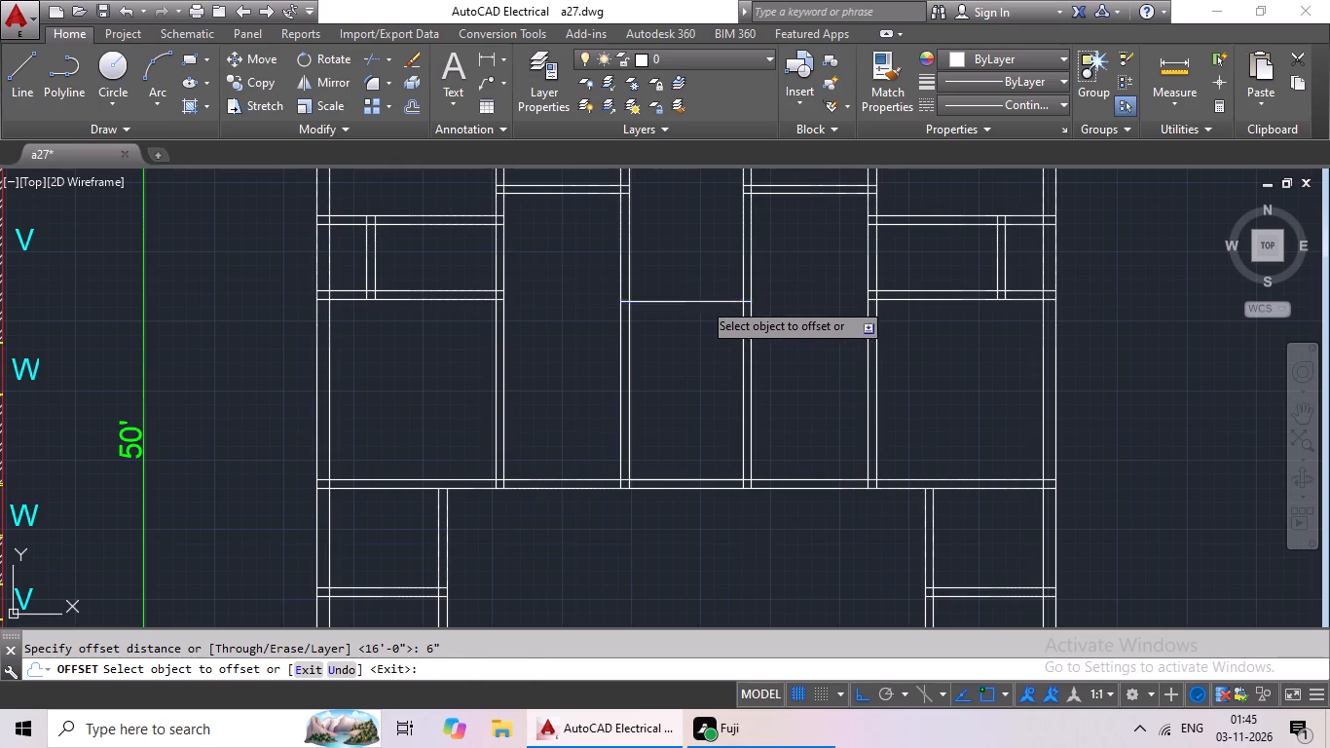
{"action": "left_click", "coordinate": [700, 323]}
{"action": "scroll", "coordinate": [757, 331], "scroll_direction": "down", "scroll_amount": 1}
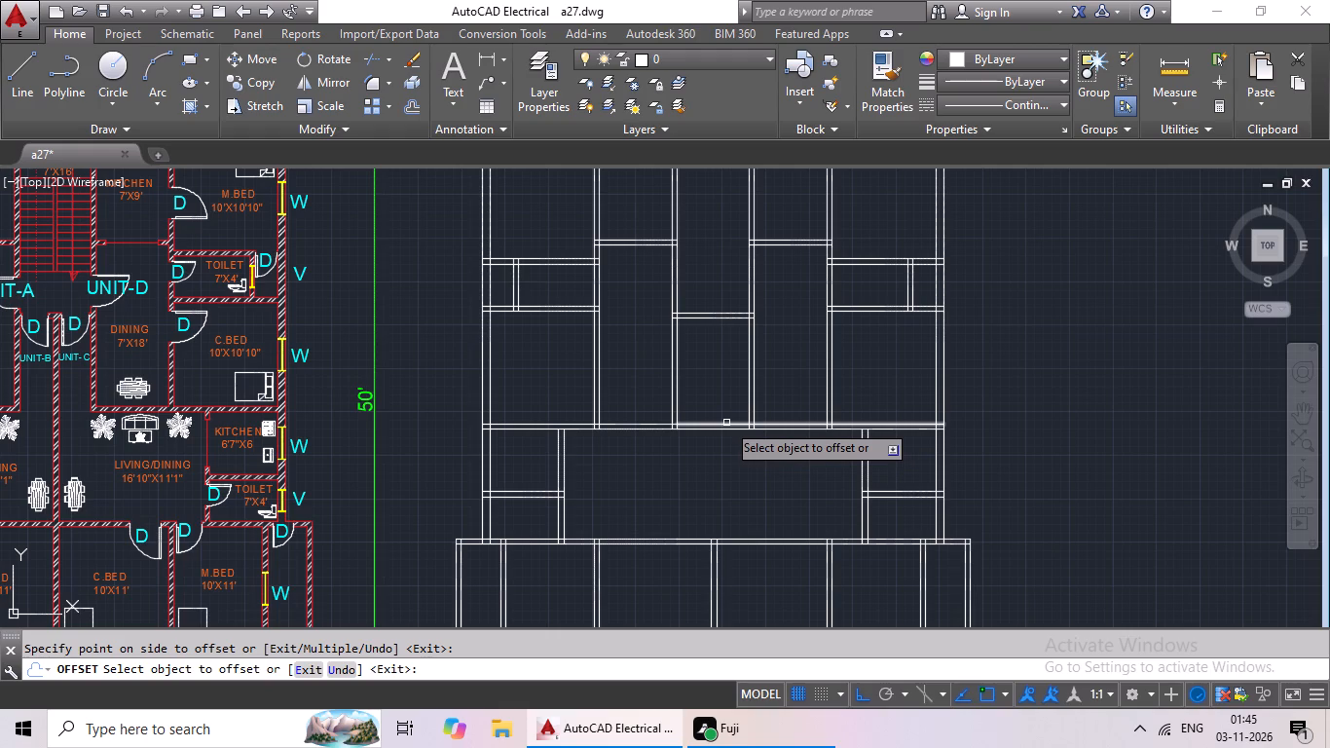
{"action": "middle_click_drag", "start_coordinate": [732, 448], "coordinate": [737, 443]}
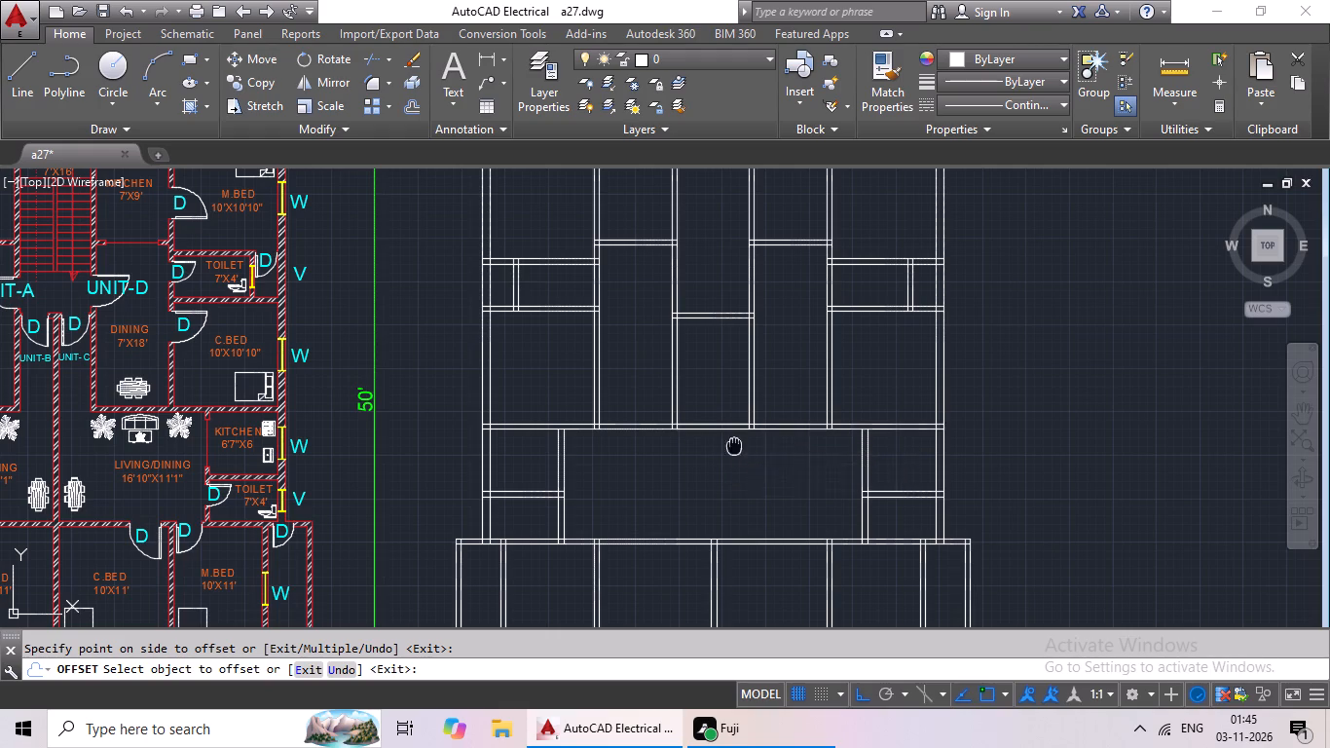
{"action": "middle_click_drag", "start_coordinate": [737, 443], "coordinate": [768, 340]}
{"action": "scroll", "coordinate": [778, 364], "scroll_direction": "down", "scroll_amount": 1}
{"action": "middle_click_drag", "start_coordinate": [780, 378], "coordinate": [737, 401]}
{"action": "key", "text": "Escape"}
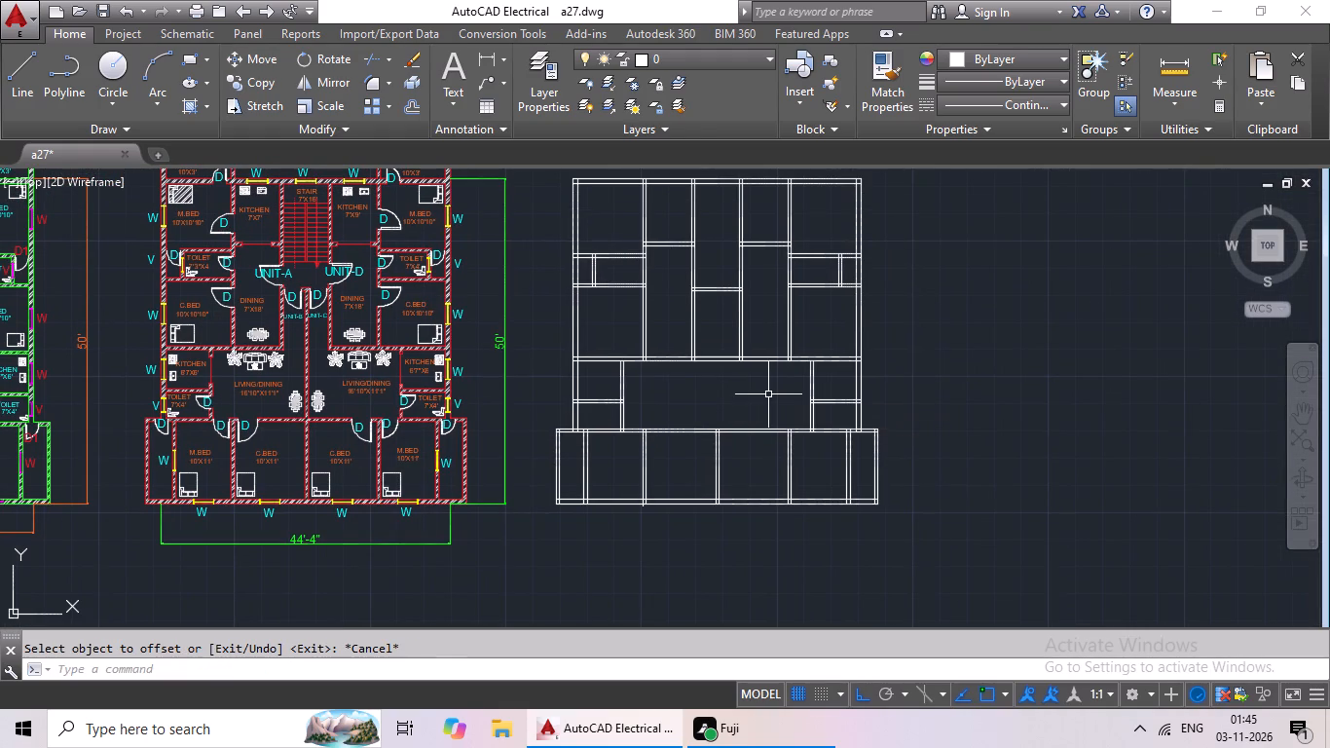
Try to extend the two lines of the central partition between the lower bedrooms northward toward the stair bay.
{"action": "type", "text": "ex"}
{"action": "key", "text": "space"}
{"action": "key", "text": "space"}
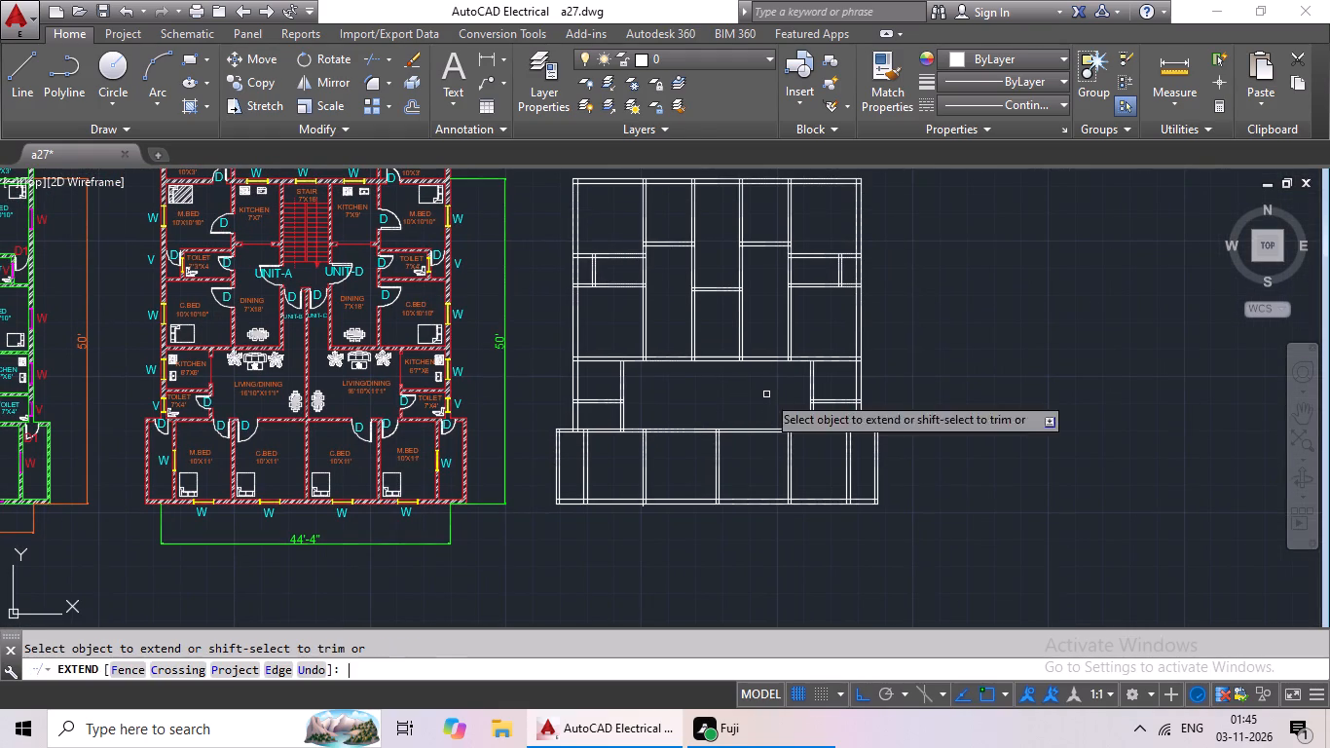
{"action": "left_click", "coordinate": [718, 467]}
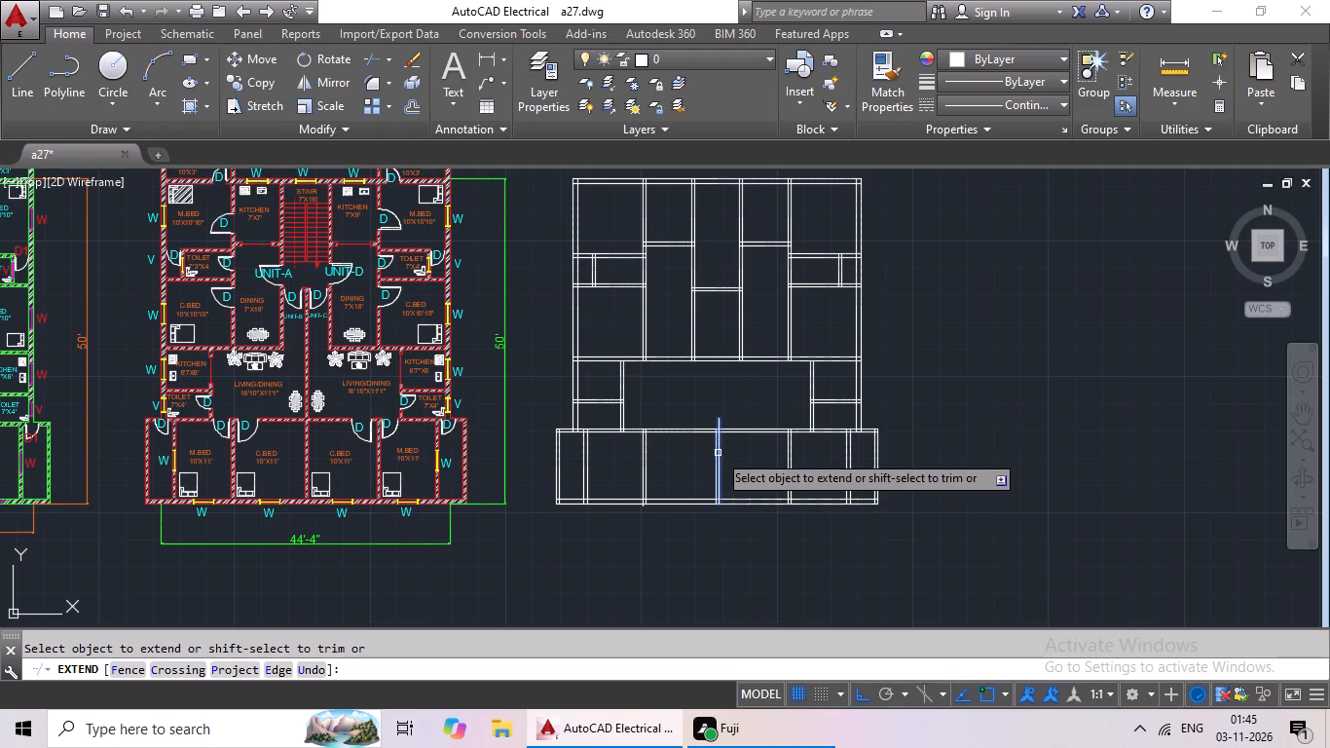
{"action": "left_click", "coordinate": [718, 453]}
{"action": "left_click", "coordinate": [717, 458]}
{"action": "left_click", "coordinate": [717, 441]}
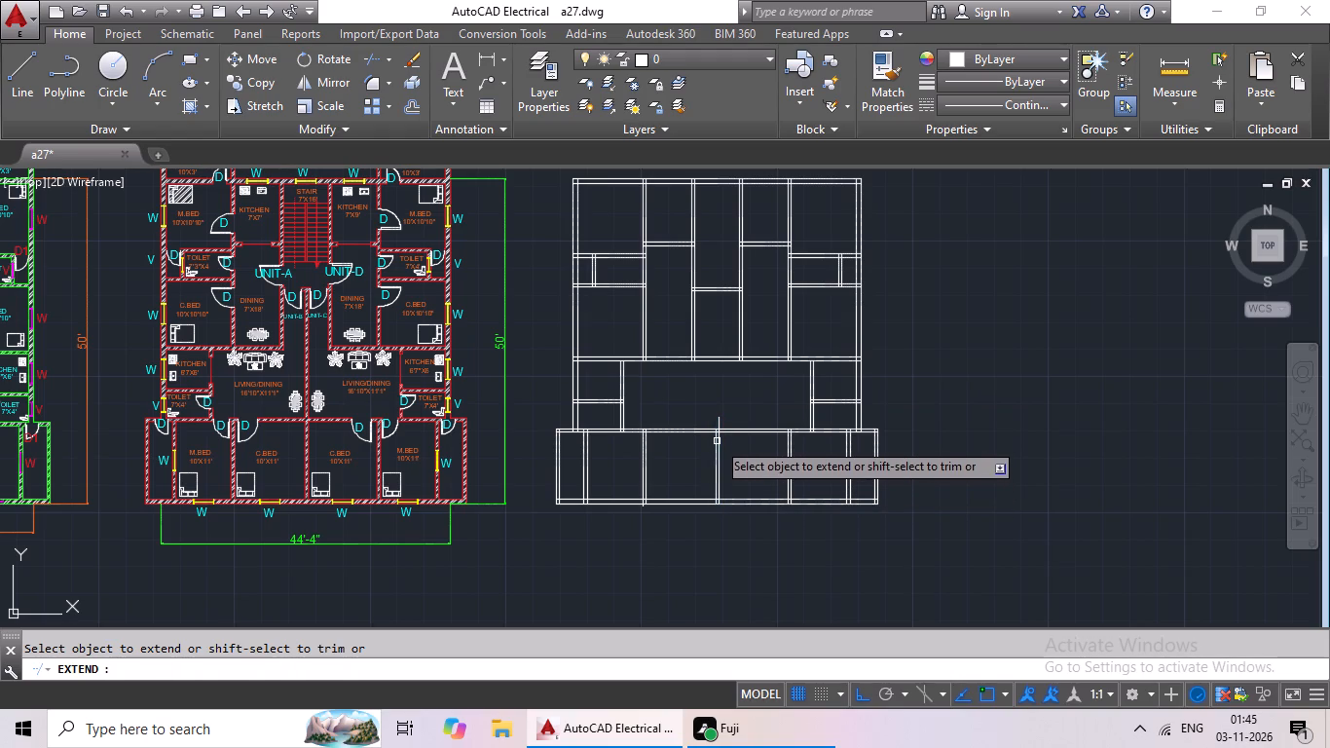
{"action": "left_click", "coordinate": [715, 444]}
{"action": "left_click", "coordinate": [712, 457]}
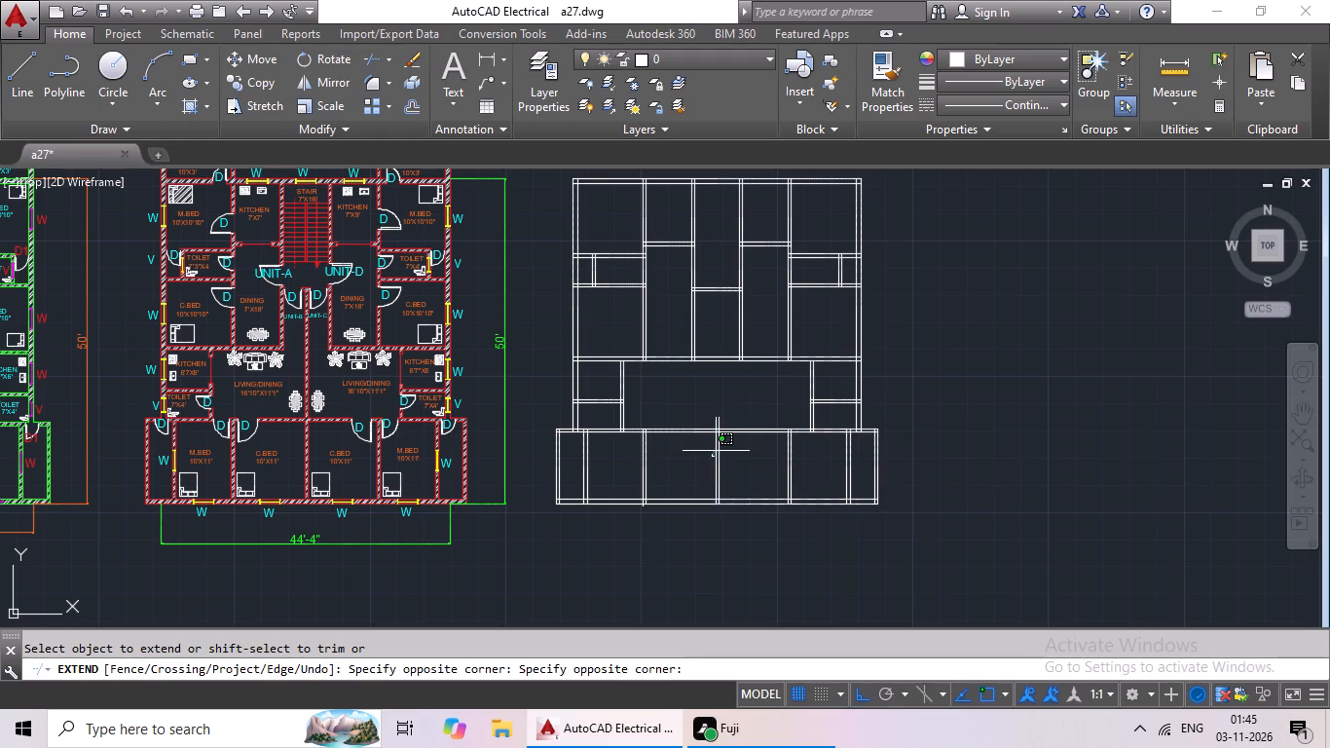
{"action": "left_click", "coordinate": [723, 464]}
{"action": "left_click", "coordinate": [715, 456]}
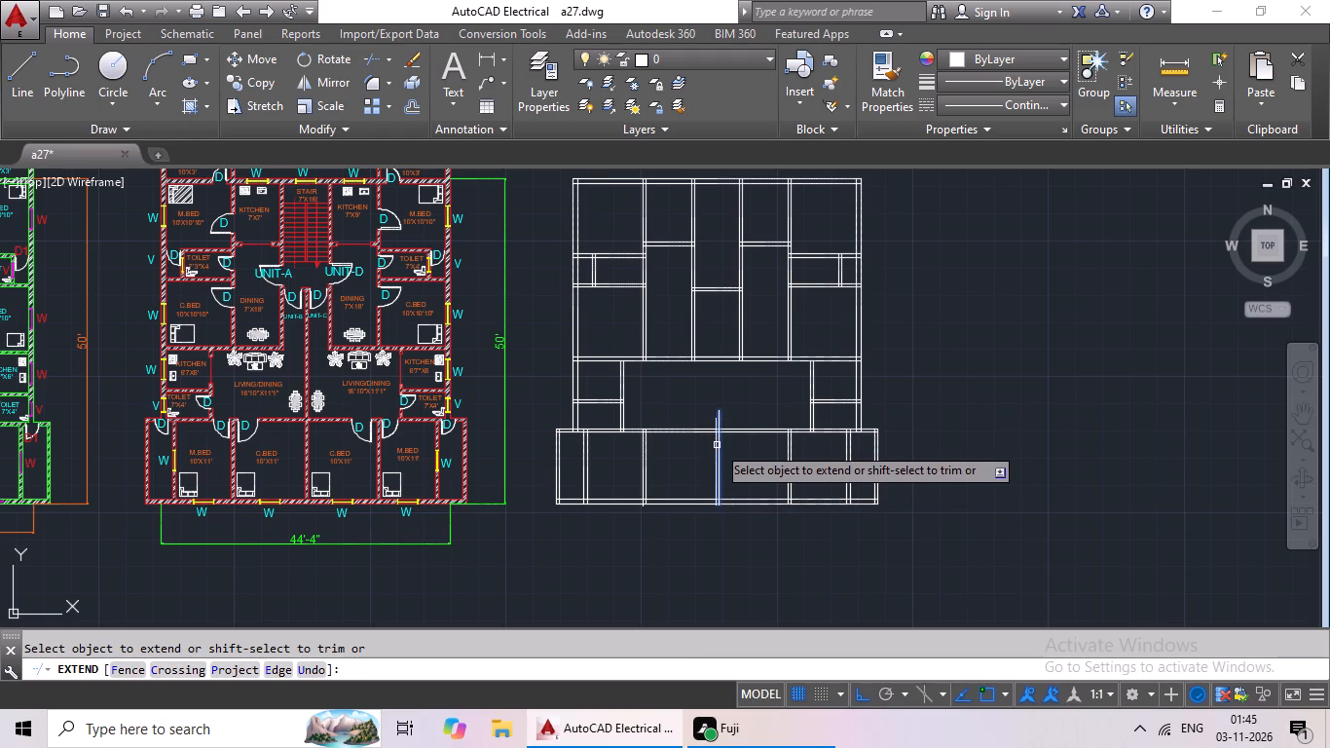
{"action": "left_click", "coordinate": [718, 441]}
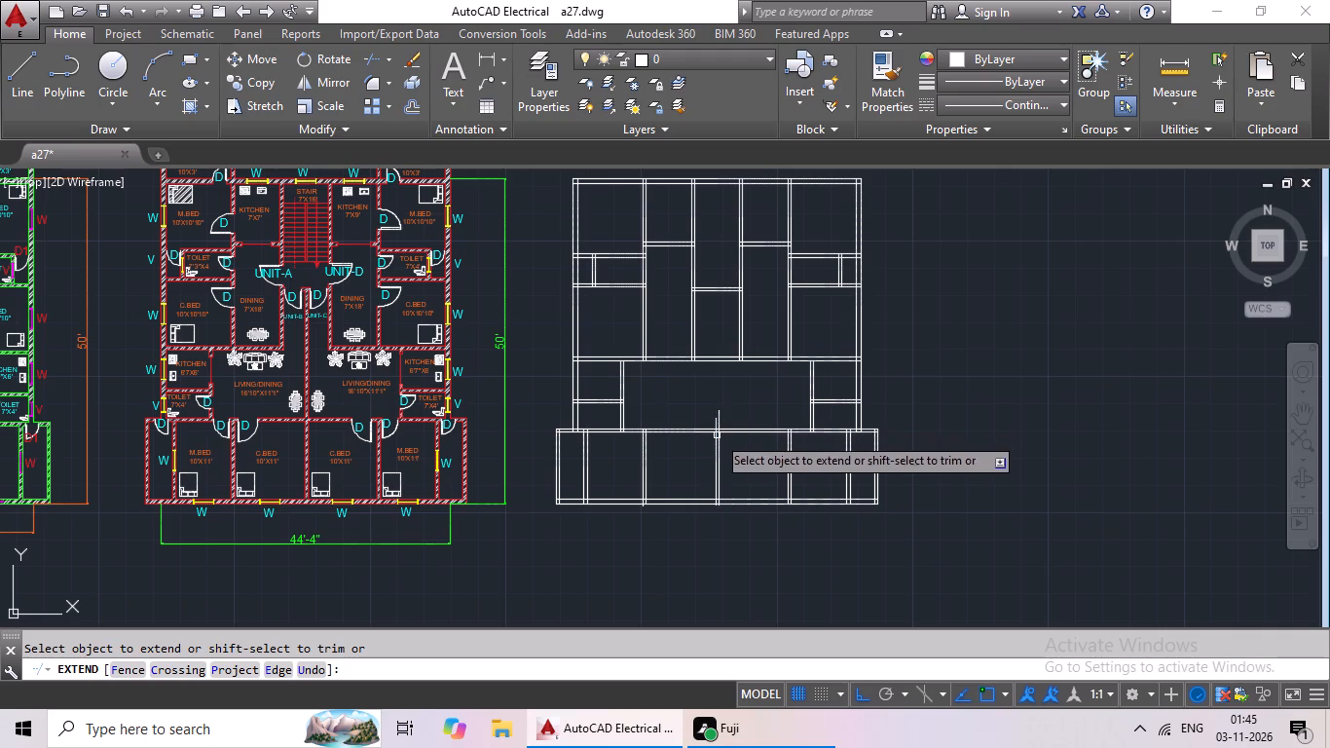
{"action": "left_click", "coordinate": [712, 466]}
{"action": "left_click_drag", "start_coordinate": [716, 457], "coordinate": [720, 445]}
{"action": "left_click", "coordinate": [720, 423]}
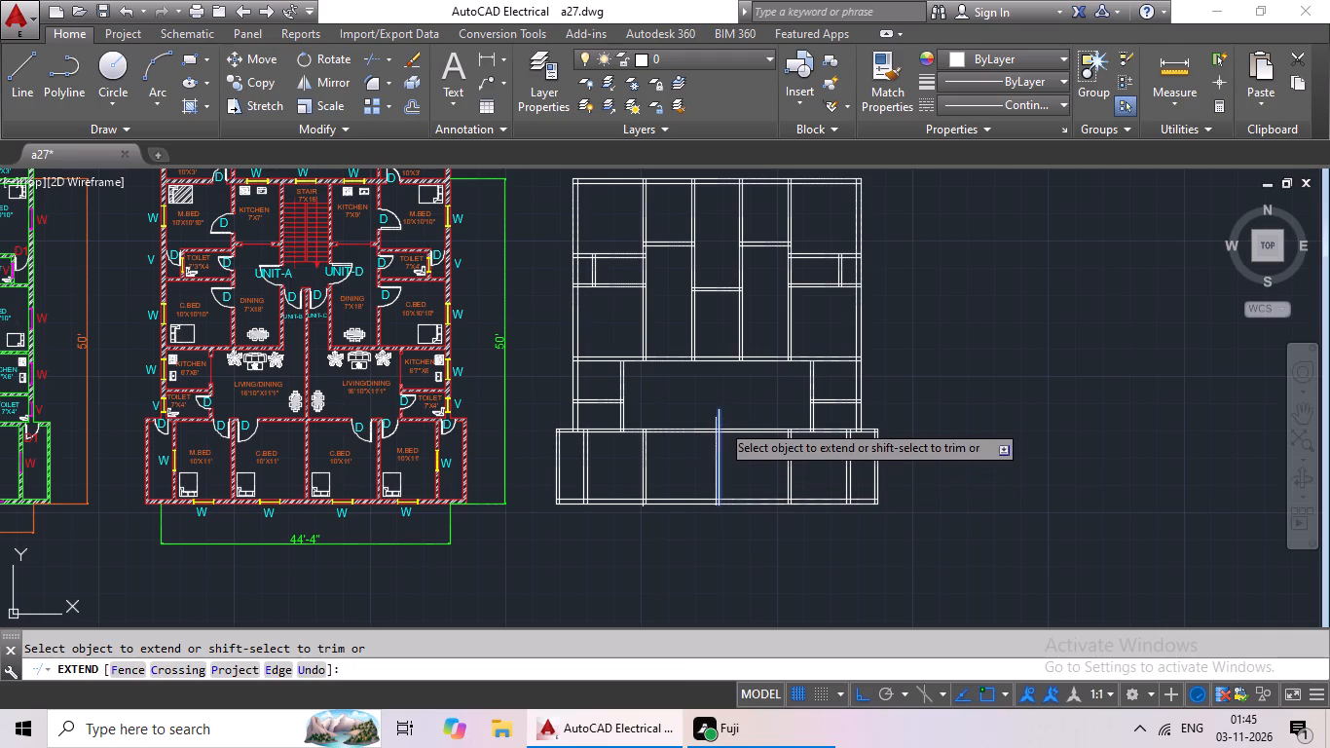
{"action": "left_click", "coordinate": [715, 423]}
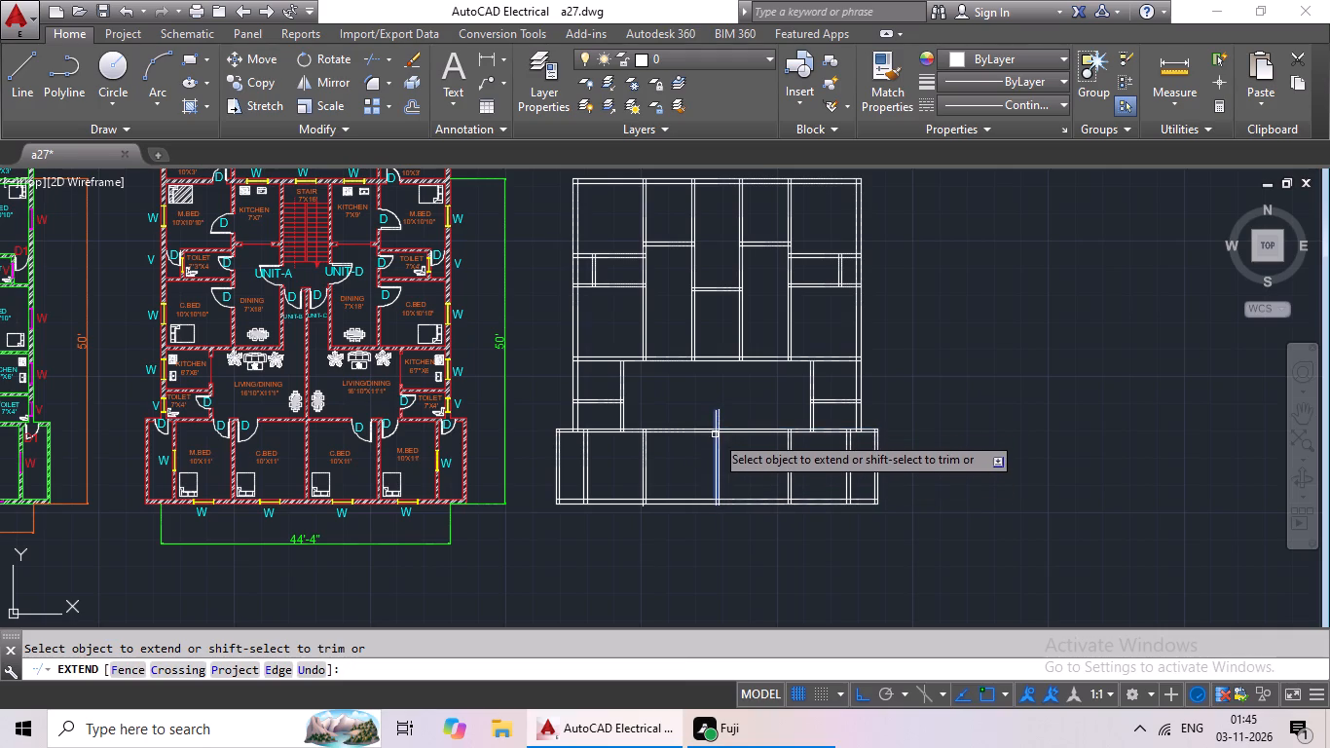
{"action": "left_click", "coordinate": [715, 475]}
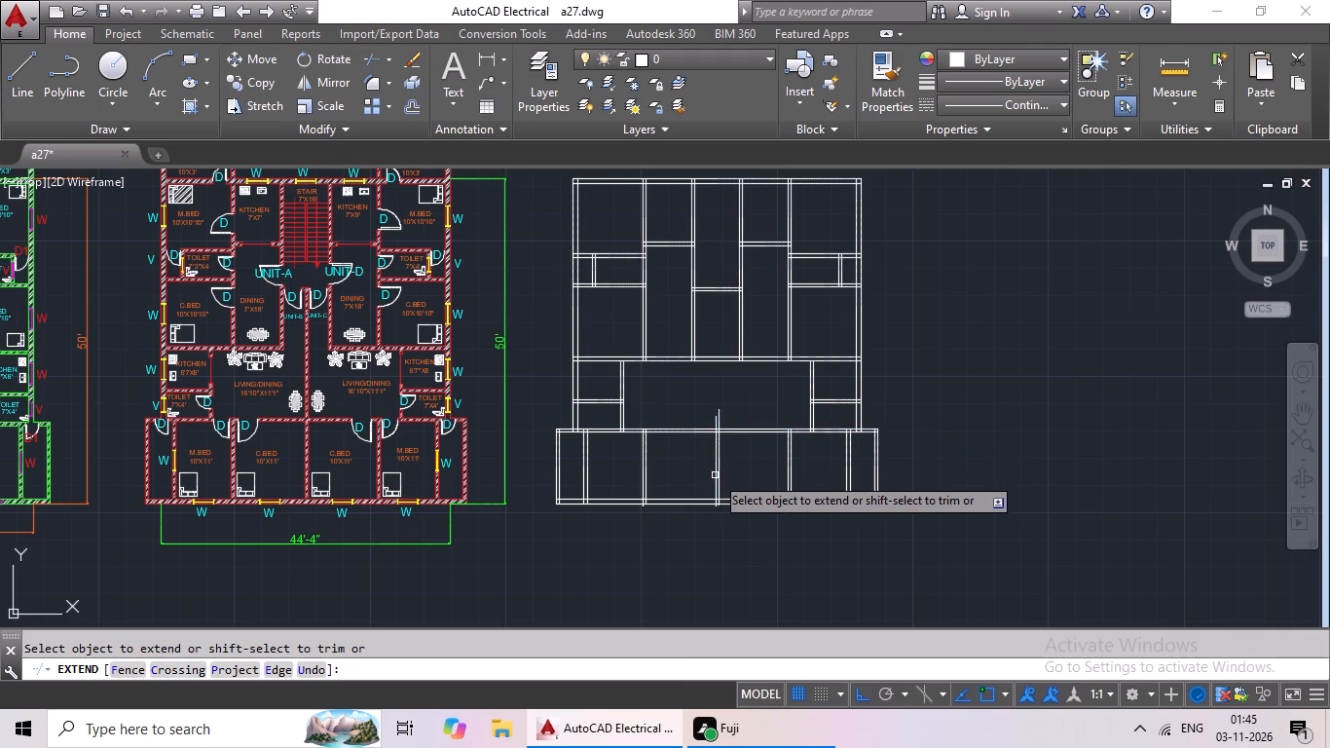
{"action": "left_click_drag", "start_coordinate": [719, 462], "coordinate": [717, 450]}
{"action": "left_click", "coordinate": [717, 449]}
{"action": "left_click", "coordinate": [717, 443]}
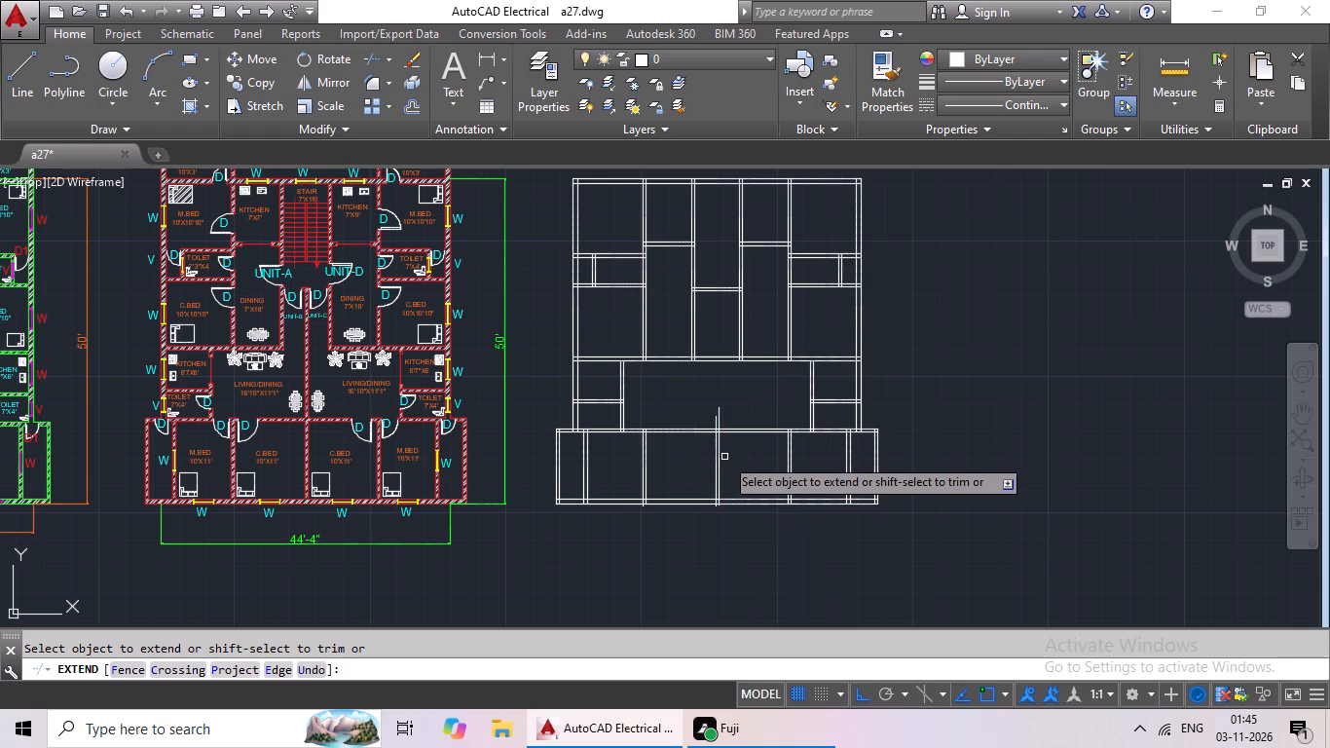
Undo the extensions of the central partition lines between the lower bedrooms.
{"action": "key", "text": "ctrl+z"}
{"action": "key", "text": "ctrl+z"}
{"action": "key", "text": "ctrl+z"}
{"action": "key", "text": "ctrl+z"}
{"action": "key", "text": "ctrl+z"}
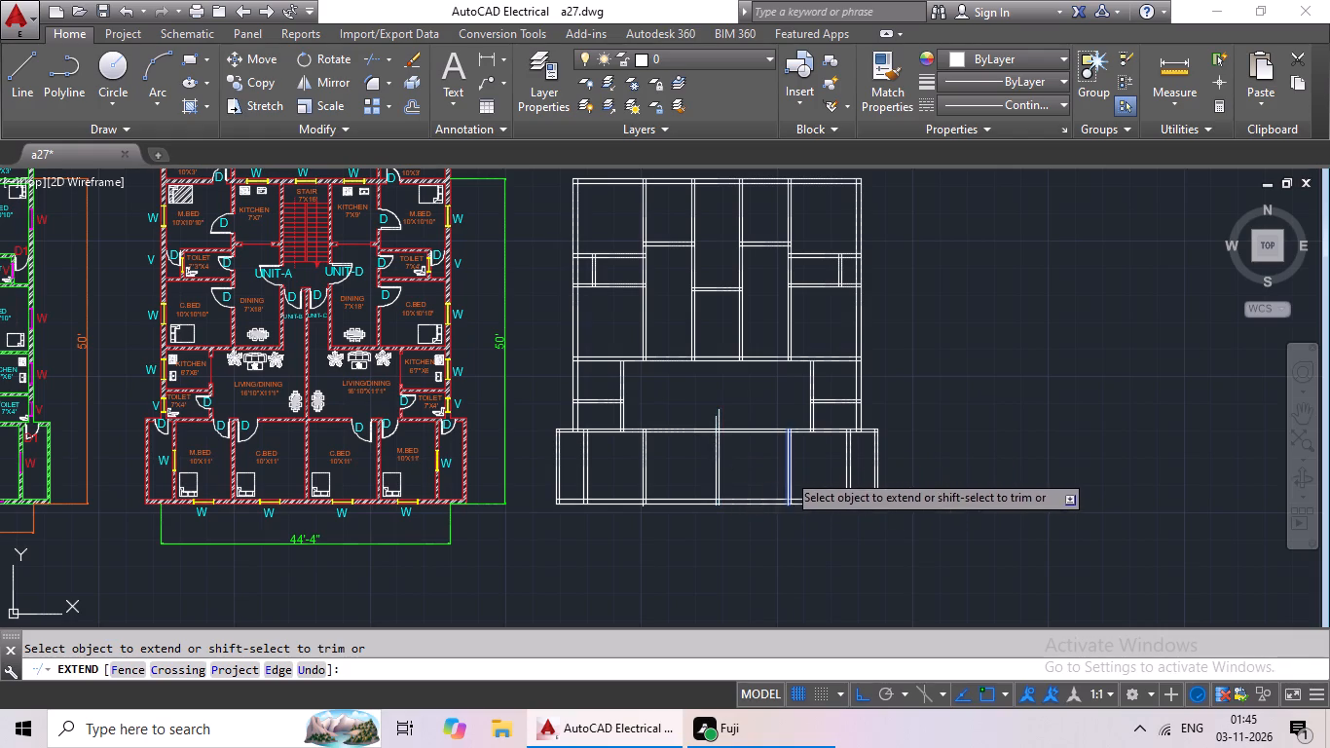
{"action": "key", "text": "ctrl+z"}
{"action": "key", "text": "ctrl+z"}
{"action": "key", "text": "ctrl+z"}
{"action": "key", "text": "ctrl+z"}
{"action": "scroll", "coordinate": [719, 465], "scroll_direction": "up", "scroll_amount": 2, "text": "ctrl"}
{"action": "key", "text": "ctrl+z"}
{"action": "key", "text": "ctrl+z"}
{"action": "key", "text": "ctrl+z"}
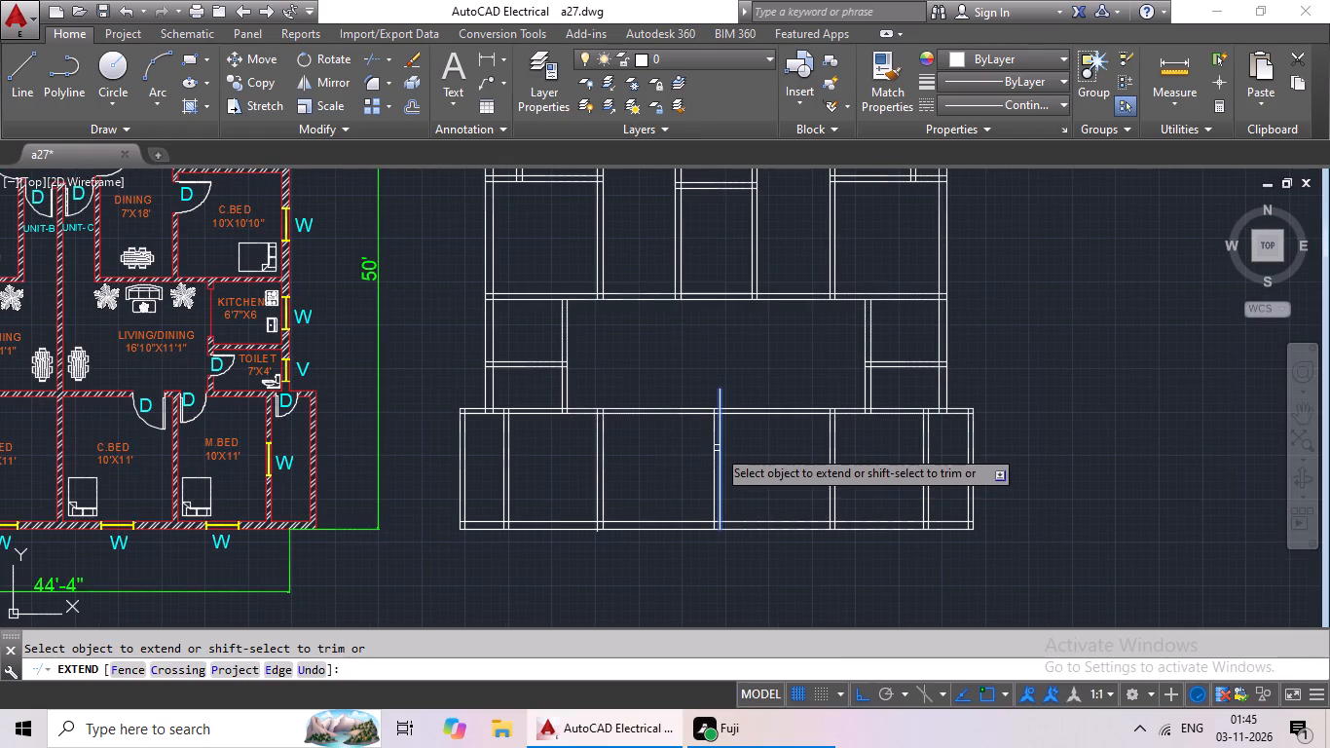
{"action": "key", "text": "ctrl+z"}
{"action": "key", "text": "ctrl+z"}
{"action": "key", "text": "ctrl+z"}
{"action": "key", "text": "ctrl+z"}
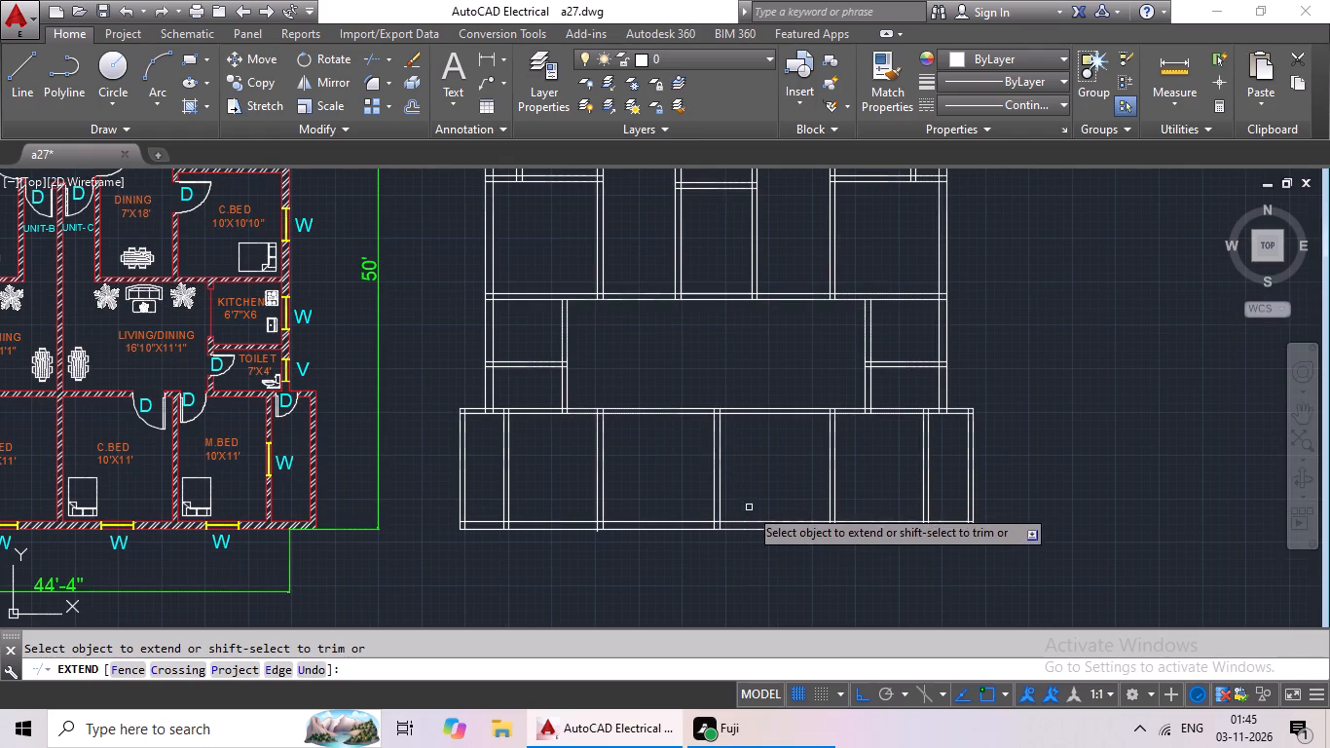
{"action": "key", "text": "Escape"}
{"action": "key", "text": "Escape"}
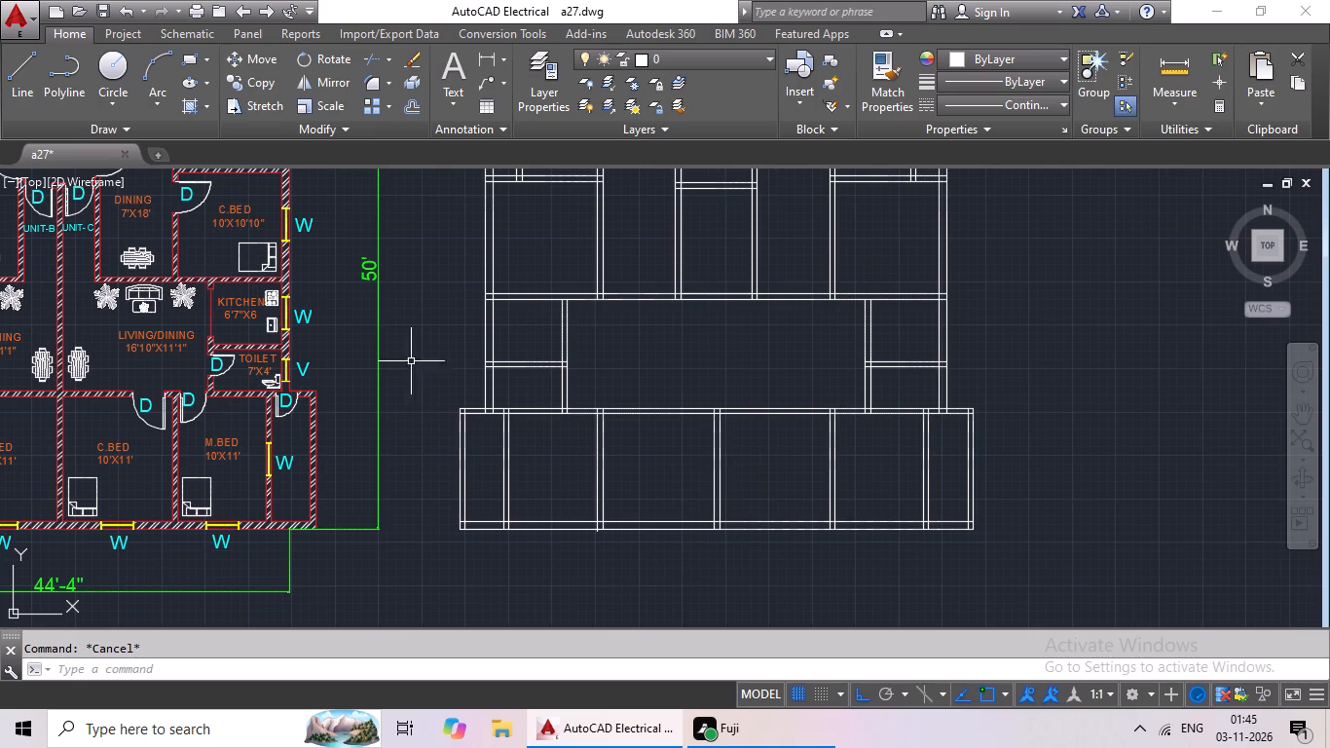
Draw a vertical line from the central partition's west line at the lower bedrooms' north wall up to the stair-bay partition's north line.
{"action": "left_click", "coordinate": [22, 81]}
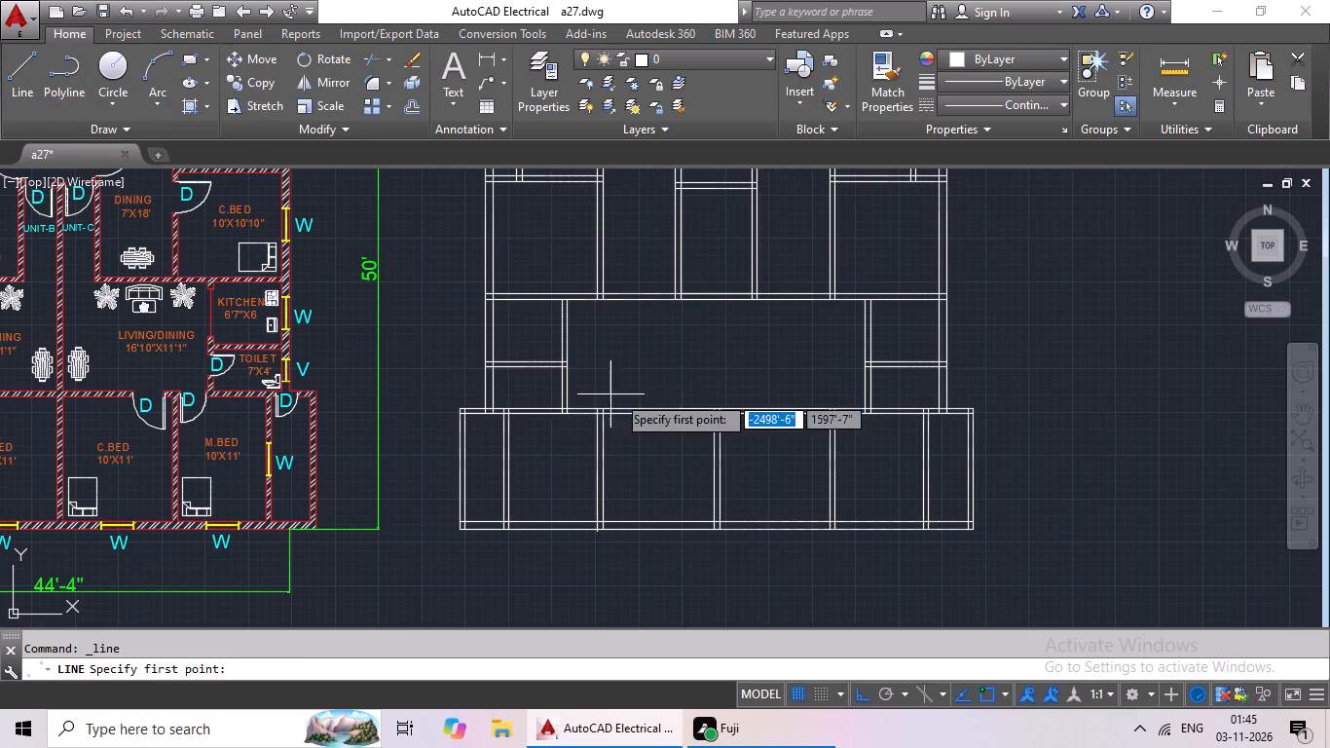
{"action": "scroll", "coordinate": [752, 392], "scroll_direction": "up", "scroll_amount": 2}
{"action": "left_click", "coordinate": [658, 431]}
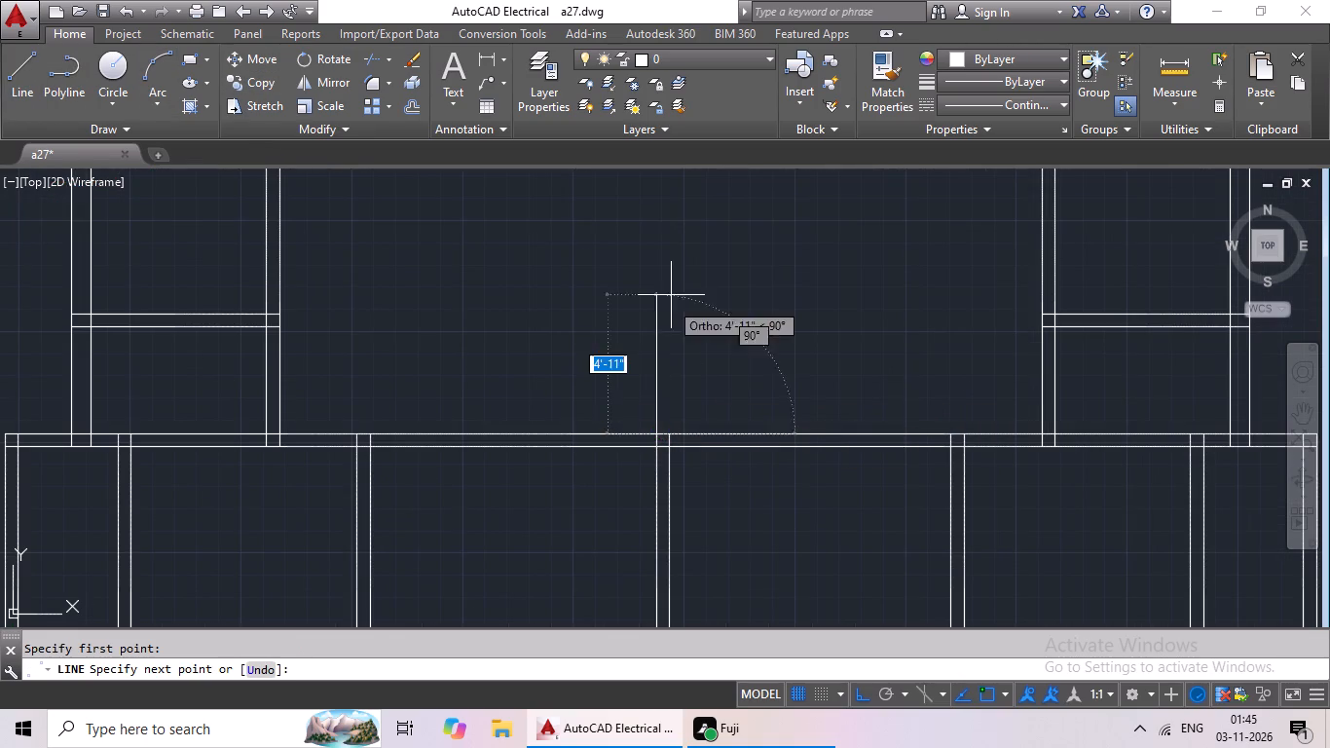
{"action": "middle_click_drag", "start_coordinate": [672, 276], "coordinate": [672, 511]}
{"action": "scroll", "coordinate": [693, 393], "scroll_direction": "down", "scroll_amount": 1}
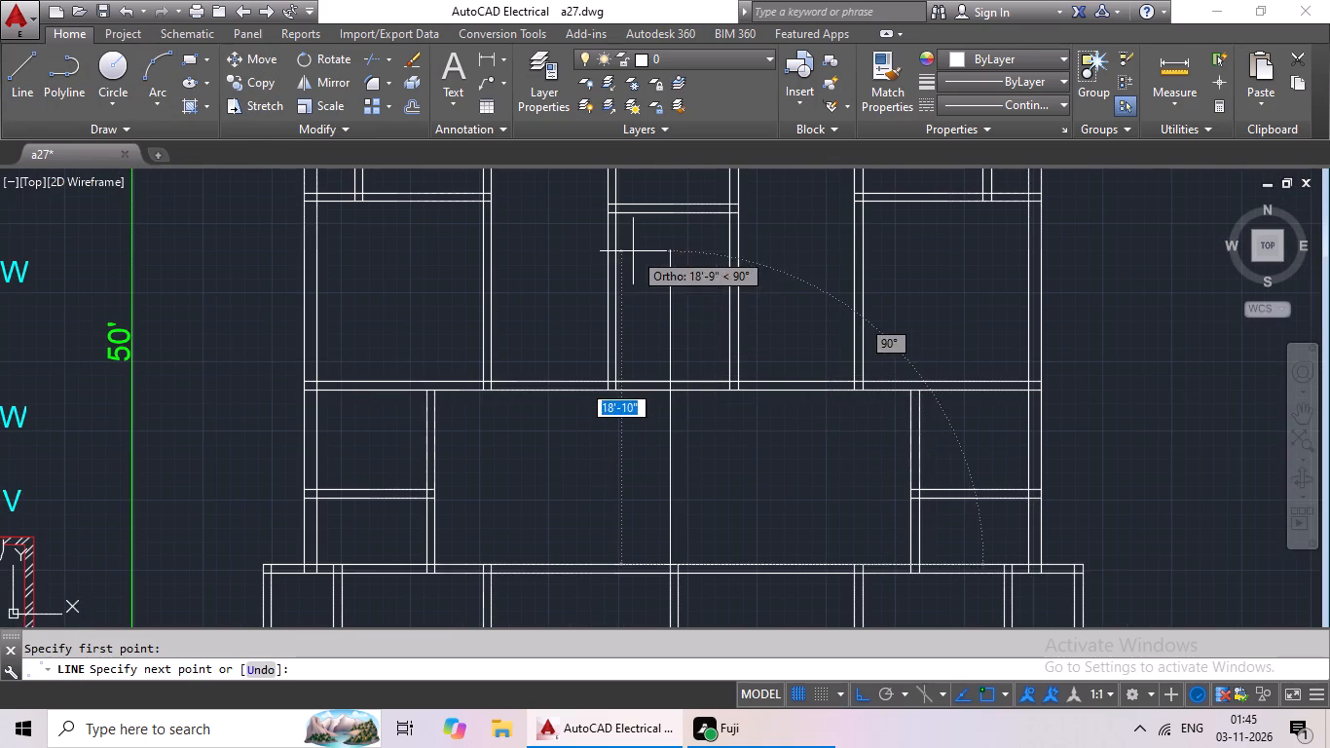
{"action": "scroll", "coordinate": [668, 212], "scroll_direction": "up", "scroll_amount": 3}
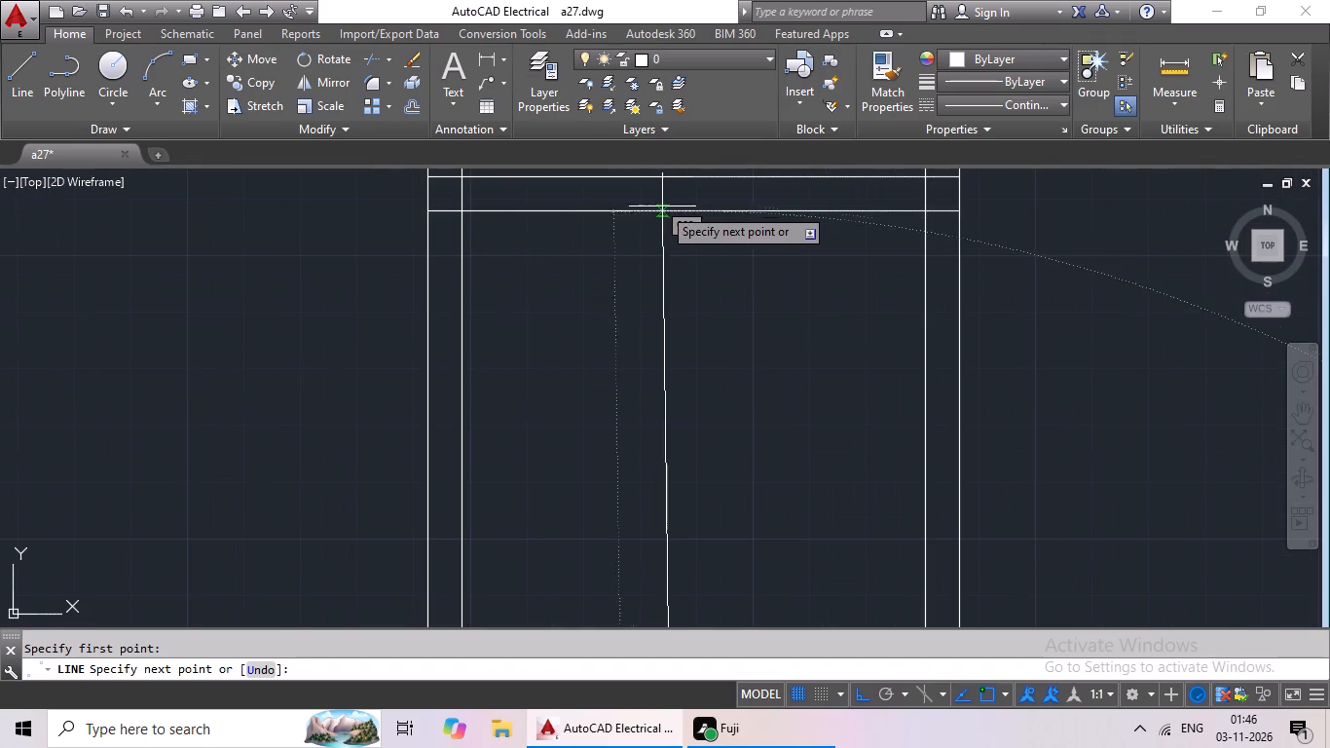
{"action": "left_click", "coordinate": [683, 175]}
{"action": "scroll", "coordinate": [762, 247], "scroll_direction": "down", "scroll_amount": 1}
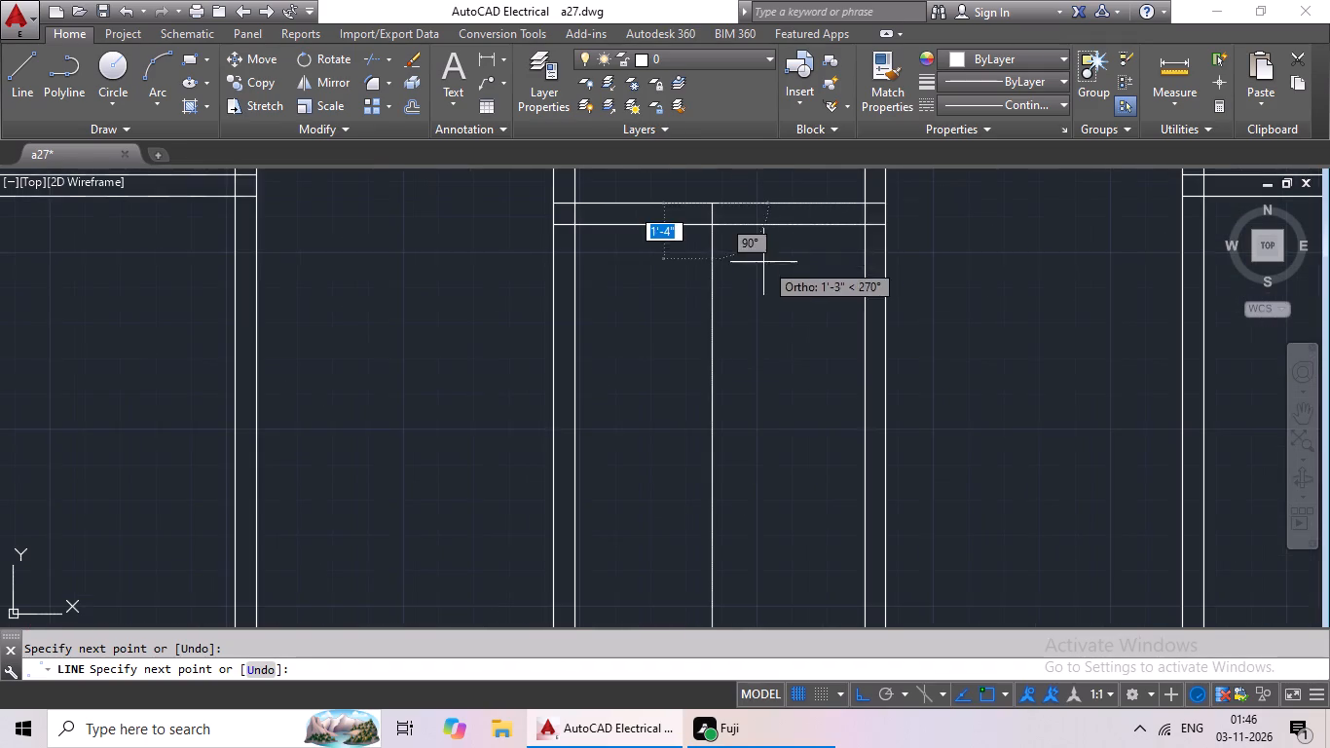
{"action": "middle_click_drag", "start_coordinate": [760, 263], "coordinate": [748, 223]}
{"action": "scroll", "coordinate": [739, 253], "scroll_direction": "down", "scroll_amount": 2}
{"action": "key", "text": "Escape"}
{"action": "key", "text": "Escape"}
{"action": "key", "text": "Escape"}
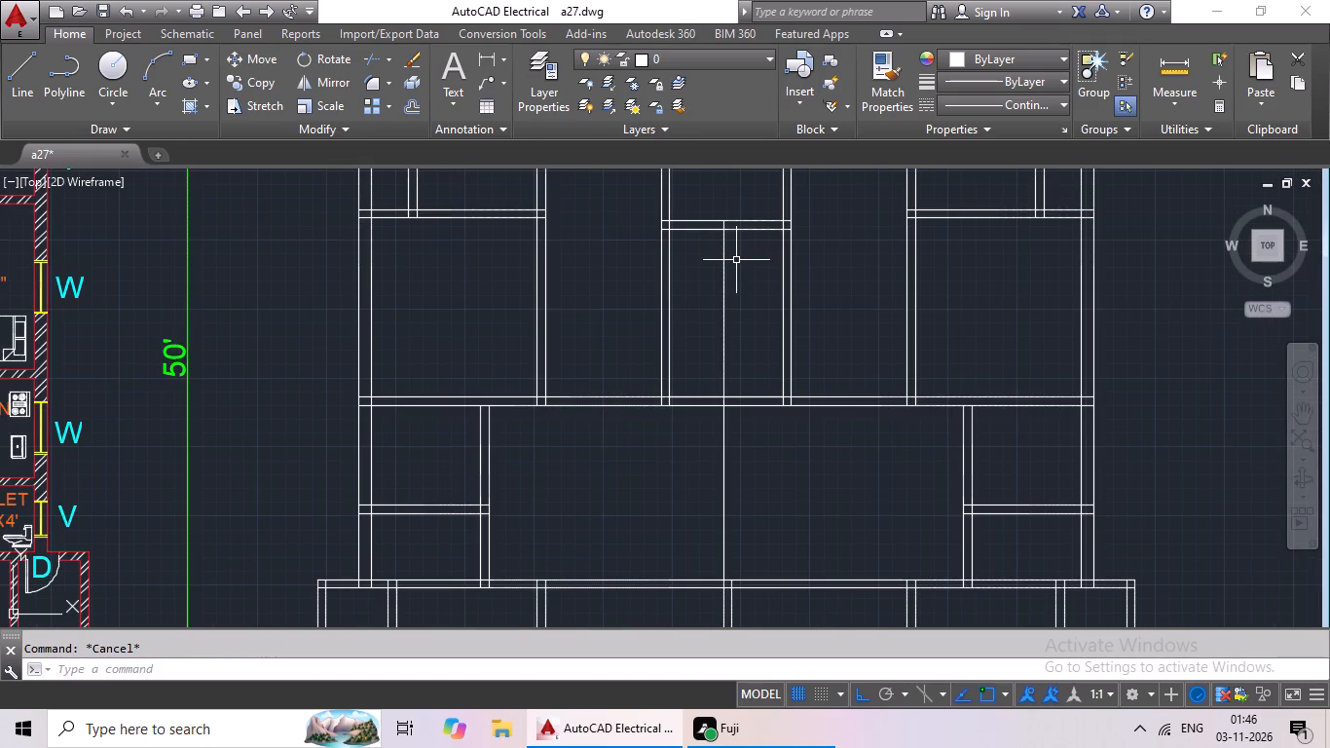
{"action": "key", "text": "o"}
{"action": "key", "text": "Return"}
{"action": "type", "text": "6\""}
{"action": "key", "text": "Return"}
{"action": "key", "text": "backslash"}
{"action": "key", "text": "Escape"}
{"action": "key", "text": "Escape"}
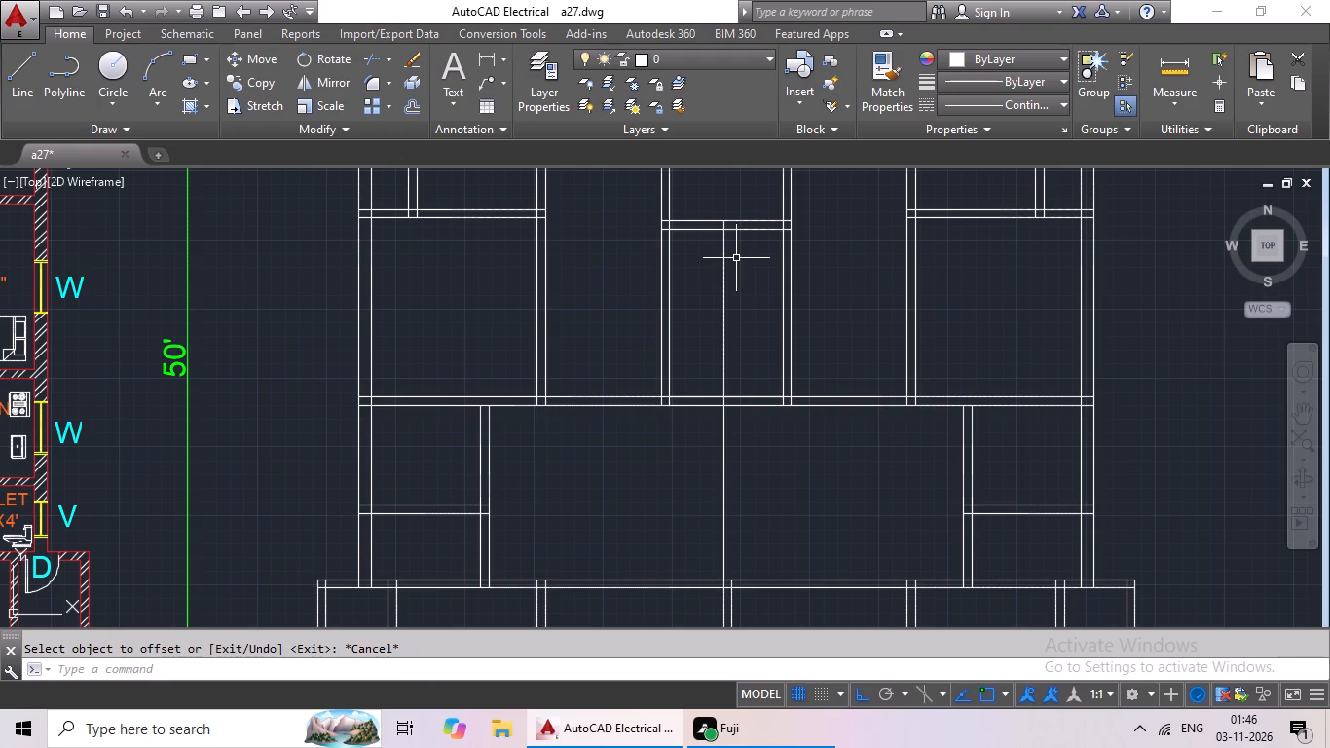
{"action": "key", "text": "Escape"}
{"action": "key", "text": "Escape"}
Offset the new central vertical line 6" eastward to form a partition.
{"action": "key", "text": "o"}
{"action": "key", "text": "Return"}
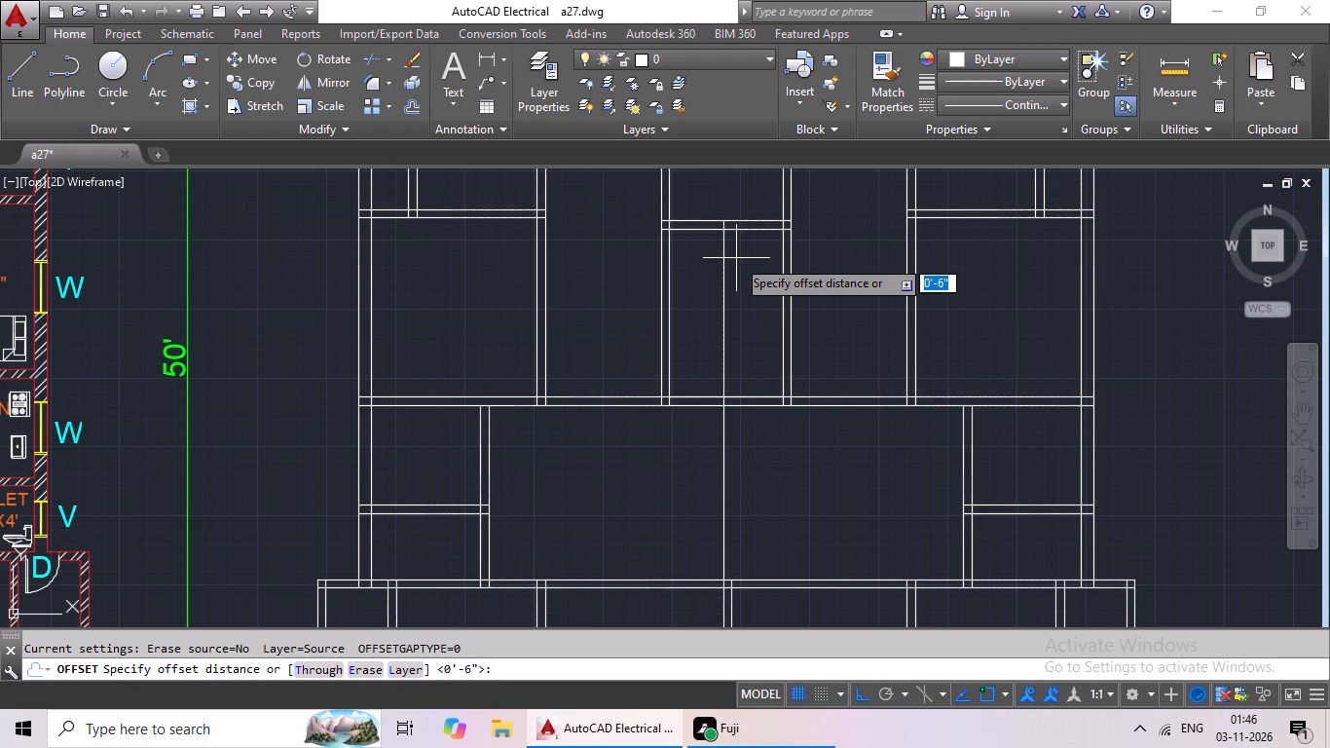
{"action": "type", "text": "6\""}
{"action": "key", "text": "Return"}
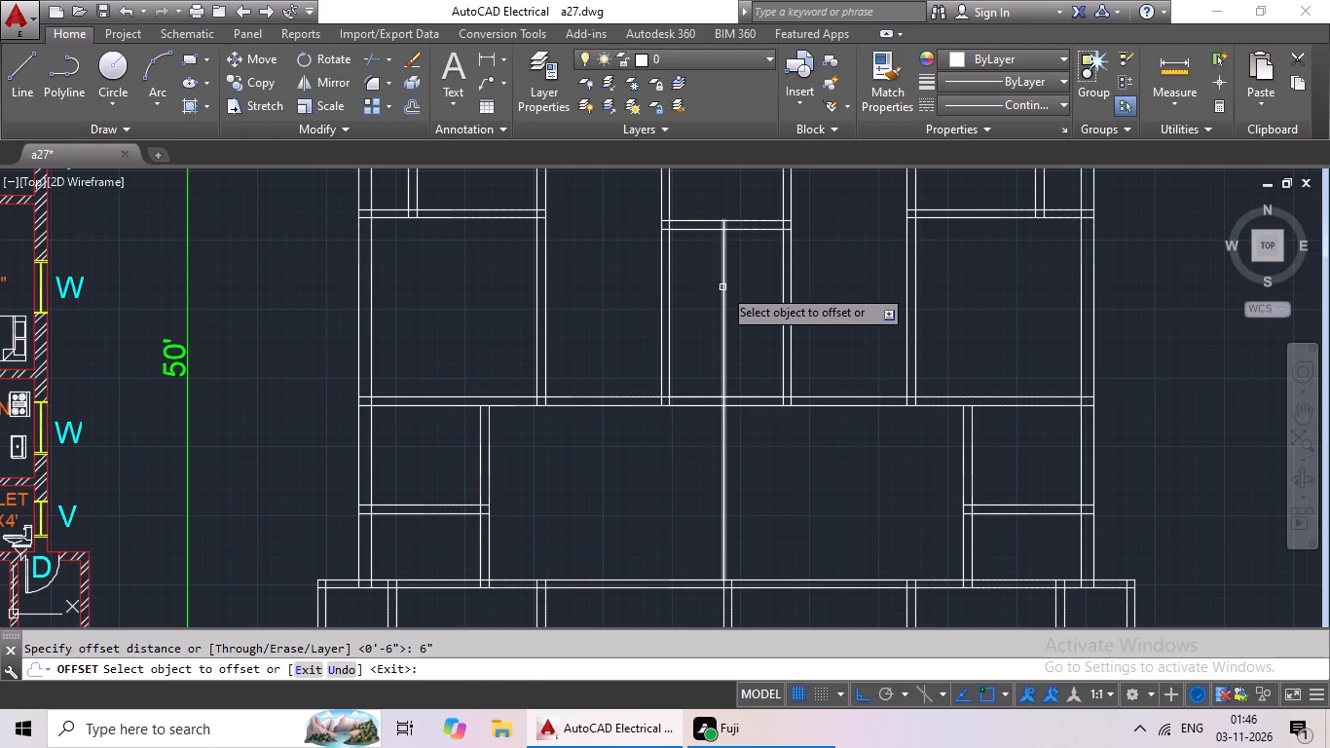
{"action": "left_click", "coordinate": [722, 287]}
{"action": "left_click", "coordinate": [755, 277]}
{"action": "scroll", "coordinate": [755, 324], "scroll_direction": "down", "scroll_amount": 2}
{"action": "middle_click_drag", "start_coordinate": [781, 399], "coordinate": [777, 378]}
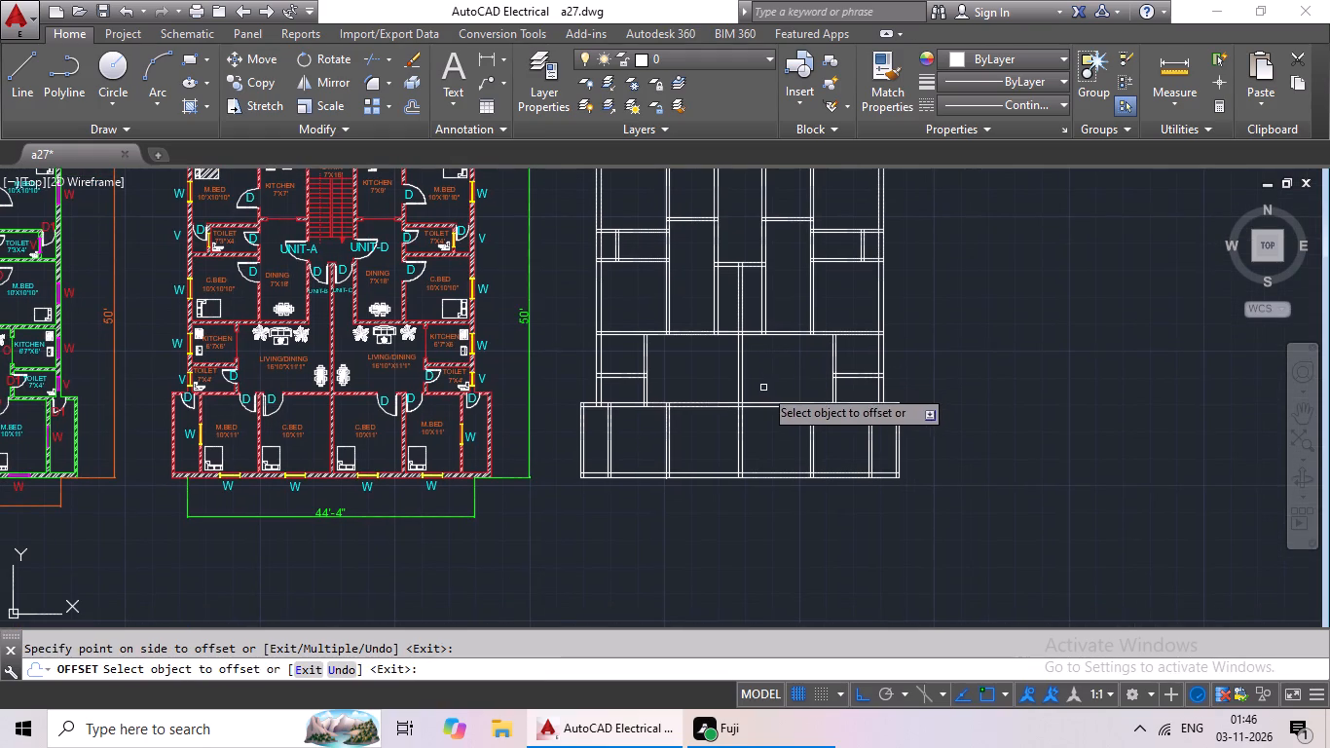
{"action": "middle_click_drag", "start_coordinate": [796, 369], "coordinate": [790, 379]}
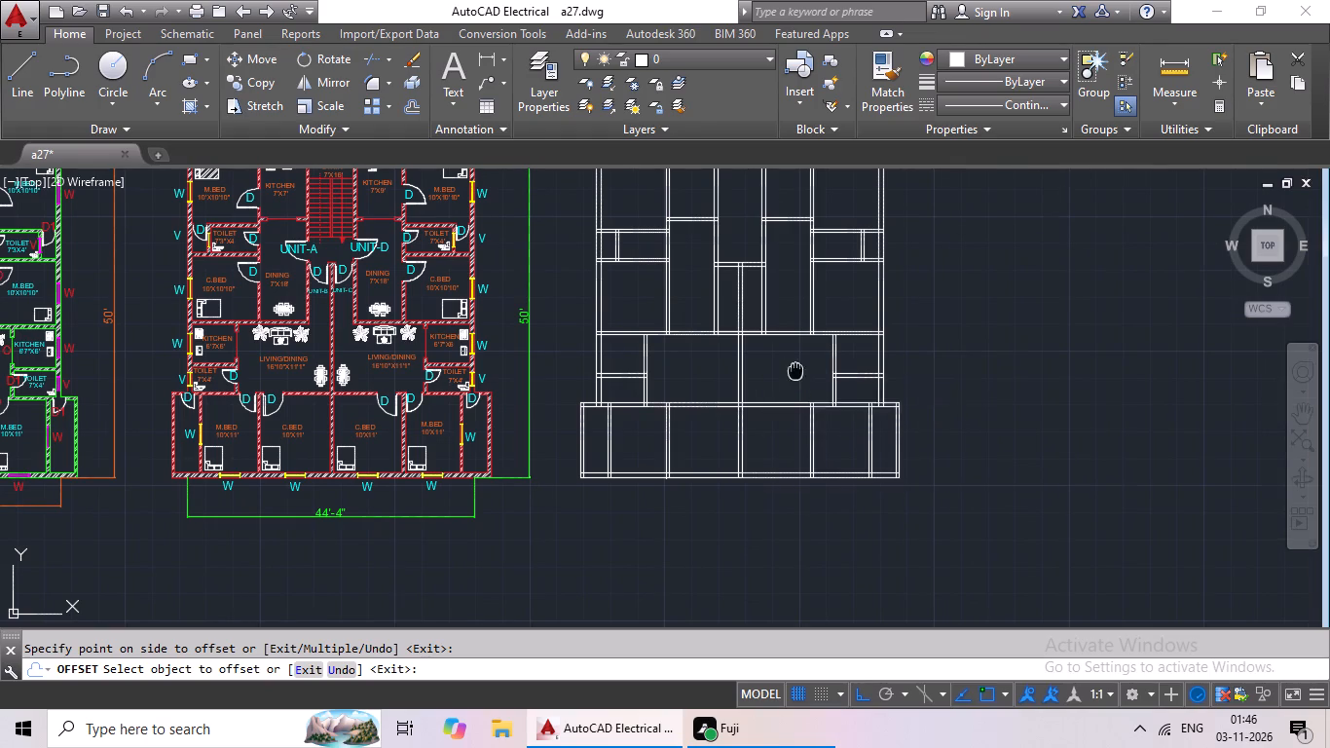
{"action": "middle_click_drag", "start_coordinate": [790, 379], "coordinate": [750, 448]}
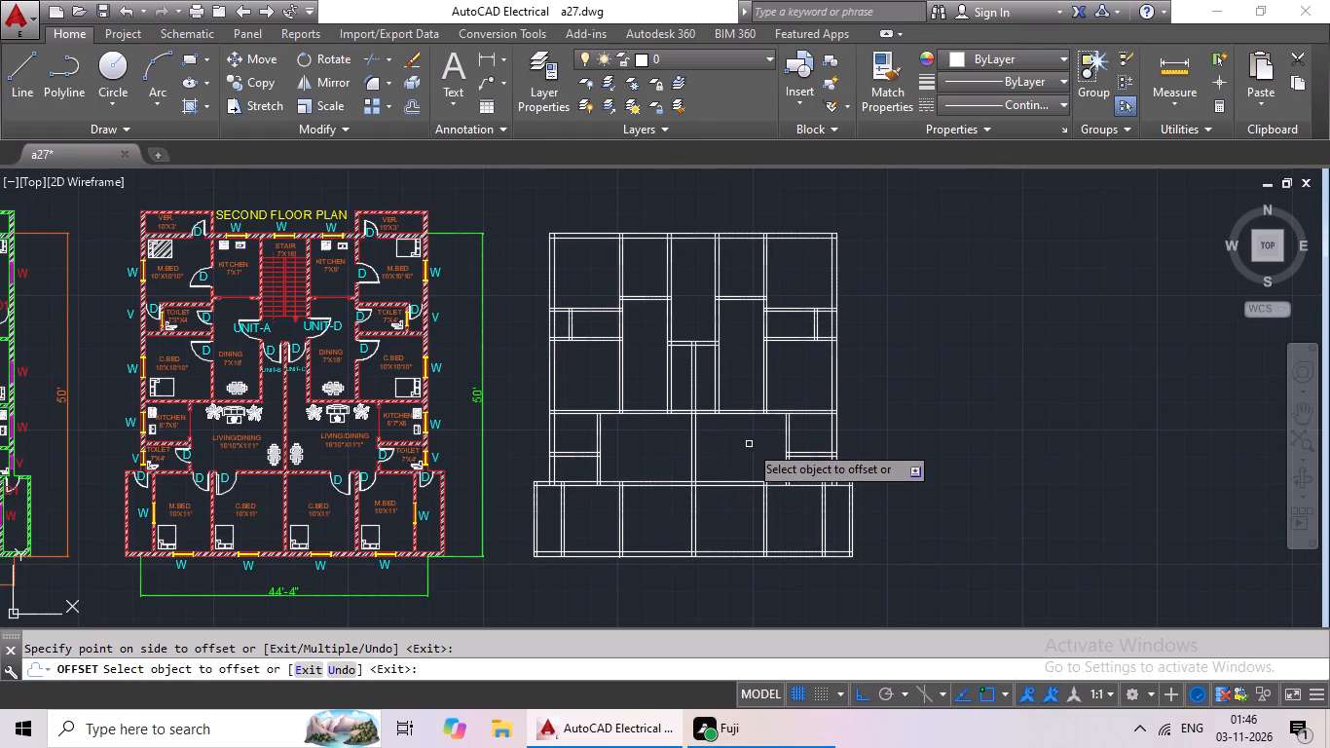
{"action": "scroll", "coordinate": [752, 438], "scroll_direction": "up", "scroll_amount": 1}
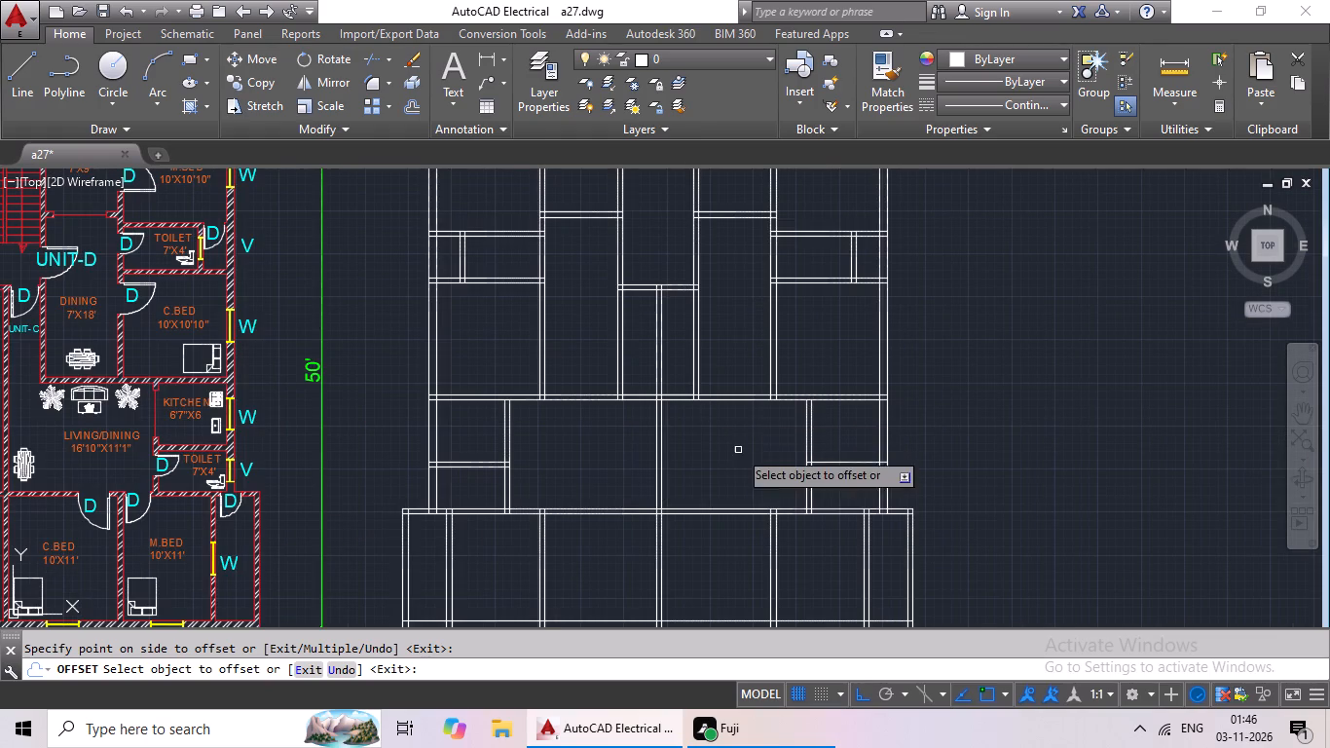
{"action": "scroll", "coordinate": [683, 399], "scroll_direction": "up", "scroll_amount": 1}
{"action": "key", "text": "Escape"}
{"action": "key", "text": "Escape"}
{"action": "scroll", "coordinate": [724, 467], "scroll_direction": "down", "scroll_amount": 2}
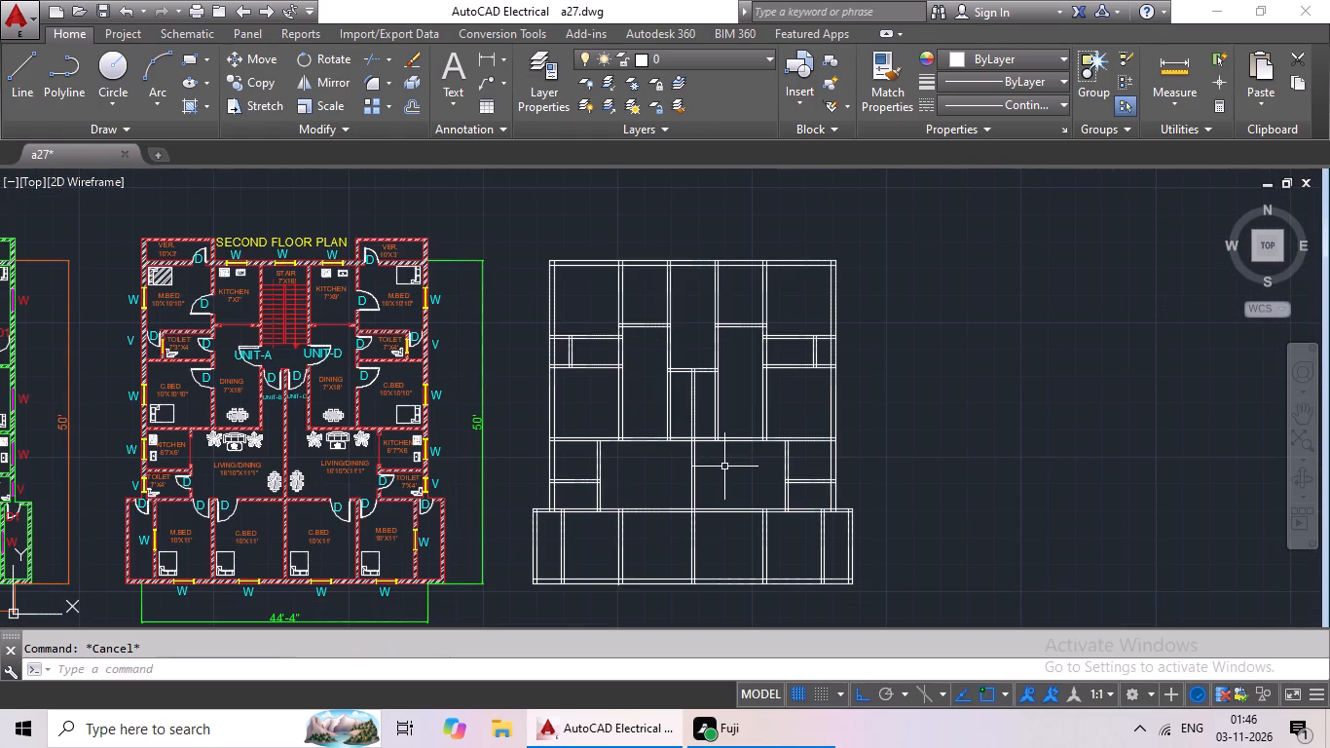
{"action": "key", "text": "Escape"}
{"action": "key", "text": "Escape"}
Trim the horizontal wall's two lines on both sides of the new central partition, between the stair bay's side walls.
{"action": "key", "text": "t"}
{"action": "key", "text": "r"}
{"action": "key", "text": "space"}
{"action": "key", "text": "space"}
{"action": "scroll", "coordinate": [692, 436], "scroll_direction": "up", "scroll_amount": 3}
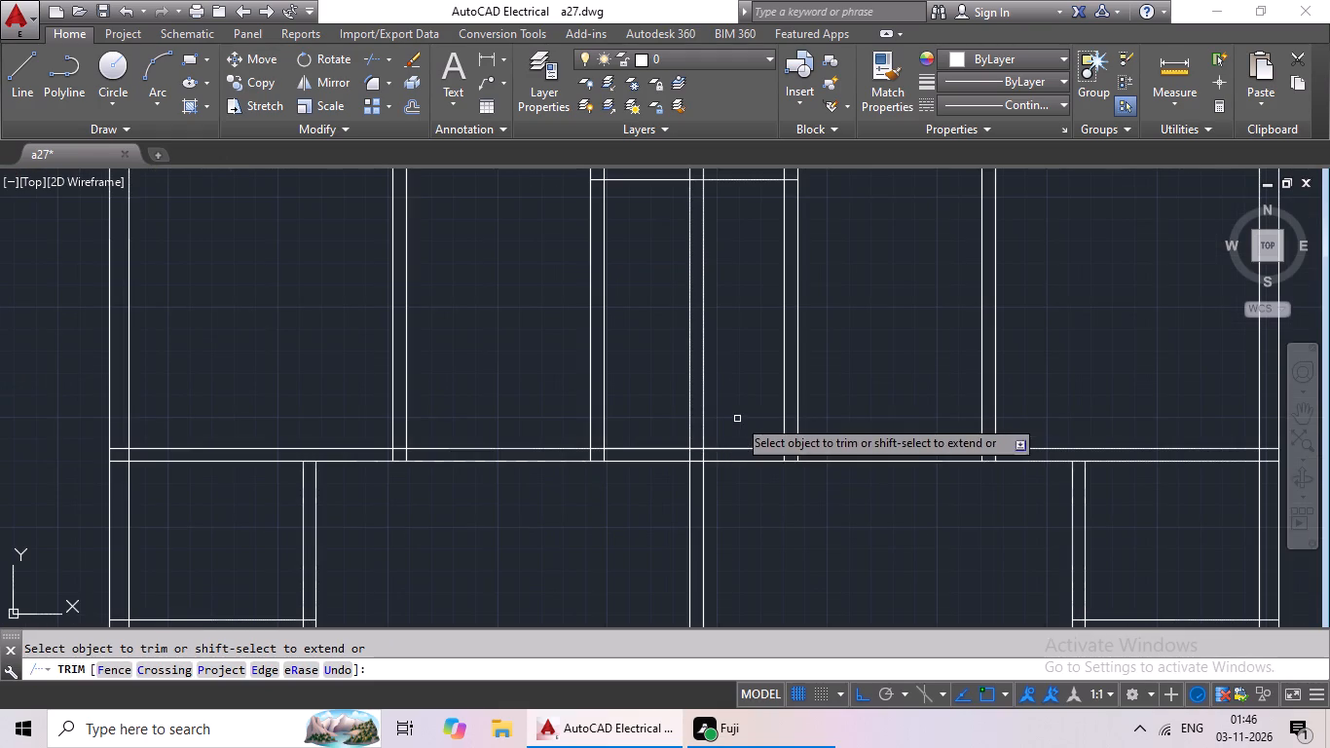
{"action": "left_click_drag", "start_coordinate": [741, 413], "coordinate": [739, 486]}
{"action": "left_click", "coordinate": [737, 493]}
{"action": "left_click_drag", "start_coordinate": [671, 412], "coordinate": [635, 503]}
{"action": "left_click", "coordinate": [635, 500]}
{"action": "scroll", "coordinate": [650, 463], "scroll_direction": "down", "scroll_amount": 2}
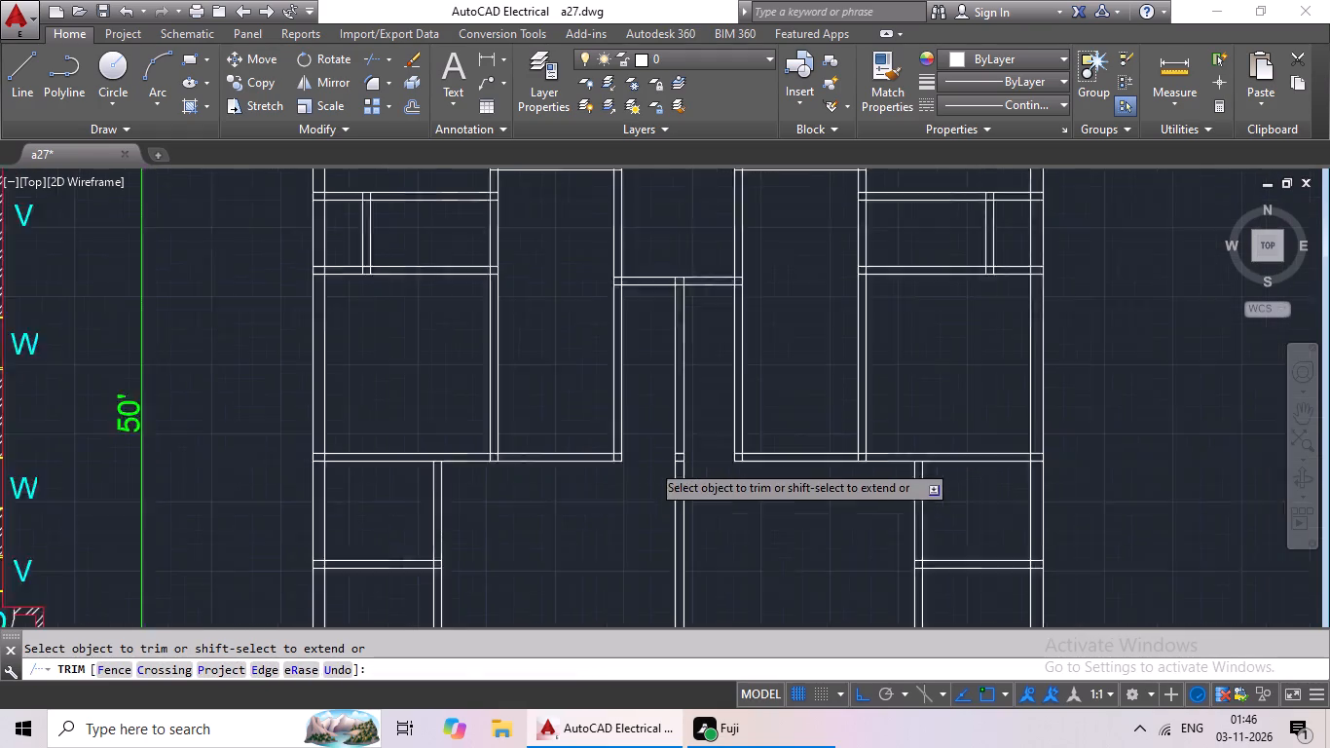
{"action": "middle_click_drag", "start_coordinate": [690, 489], "coordinate": [756, 437]}
{"action": "key", "text": "Escape"}
{"action": "key", "text": "Escape"}
Erase the two short horizontal pieces left inside the new central partition.
{"action": "scroll", "coordinate": [730, 402], "scroll_direction": "up", "scroll_amount": 3}
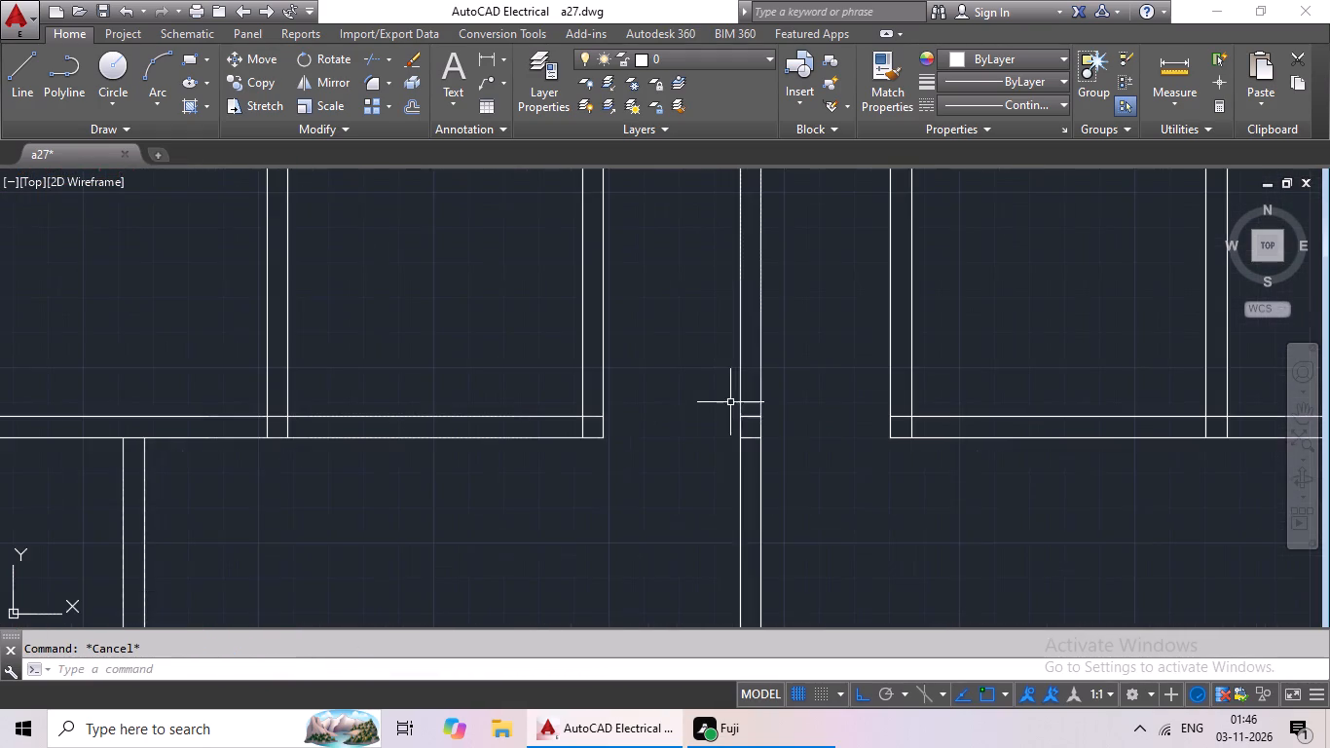
{"action": "scroll", "coordinate": [752, 418], "scroll_direction": "up", "scroll_amount": 3}
{"action": "left_click_drag", "start_coordinate": [749, 383], "coordinate": [727, 555]}
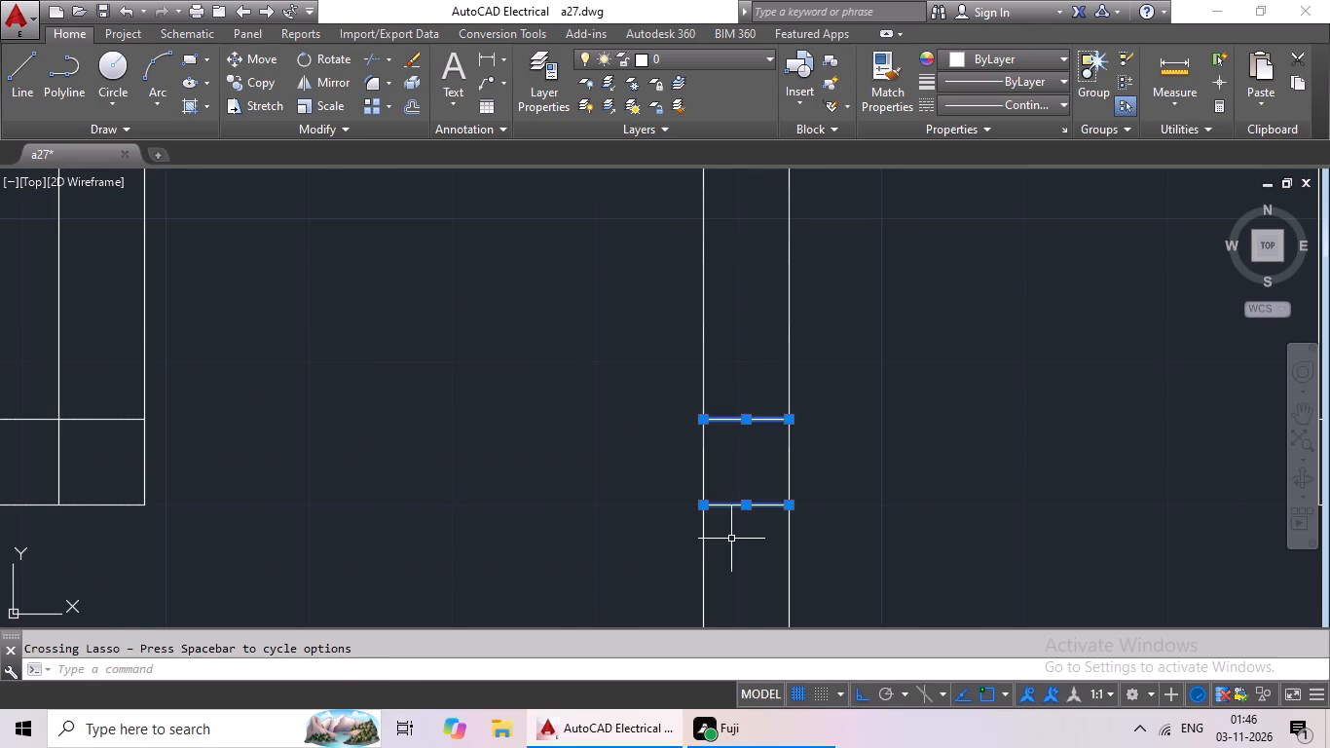
{"action": "key", "text": "Delete"}
{"action": "scroll", "coordinate": [748, 545], "scroll_direction": "down", "scroll_amount": 6}
{"action": "middle_click_drag", "start_coordinate": [805, 546], "coordinate": [813, 409]}
{"action": "middle_click_drag", "start_coordinate": [821, 473], "coordinate": [837, 346]}
{"action": "key", "text": "Escape"}
{"action": "key", "text": "Escape"}
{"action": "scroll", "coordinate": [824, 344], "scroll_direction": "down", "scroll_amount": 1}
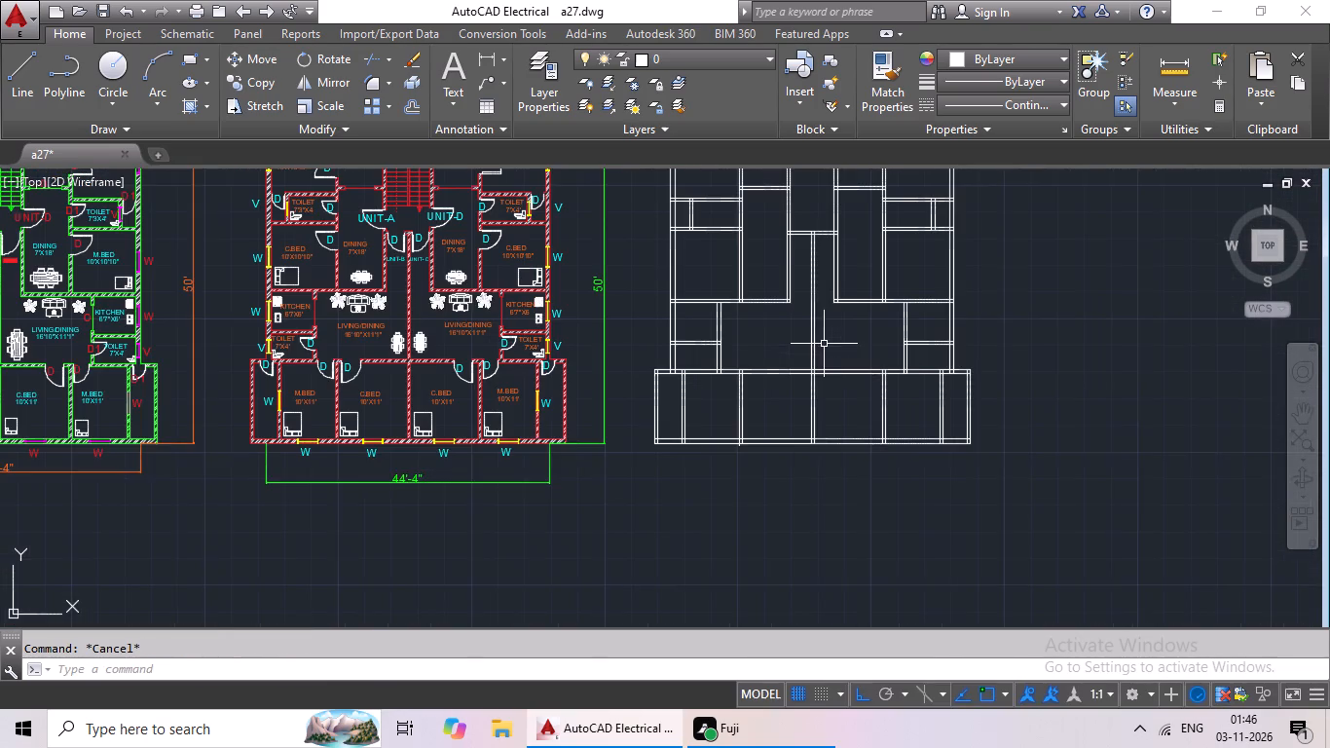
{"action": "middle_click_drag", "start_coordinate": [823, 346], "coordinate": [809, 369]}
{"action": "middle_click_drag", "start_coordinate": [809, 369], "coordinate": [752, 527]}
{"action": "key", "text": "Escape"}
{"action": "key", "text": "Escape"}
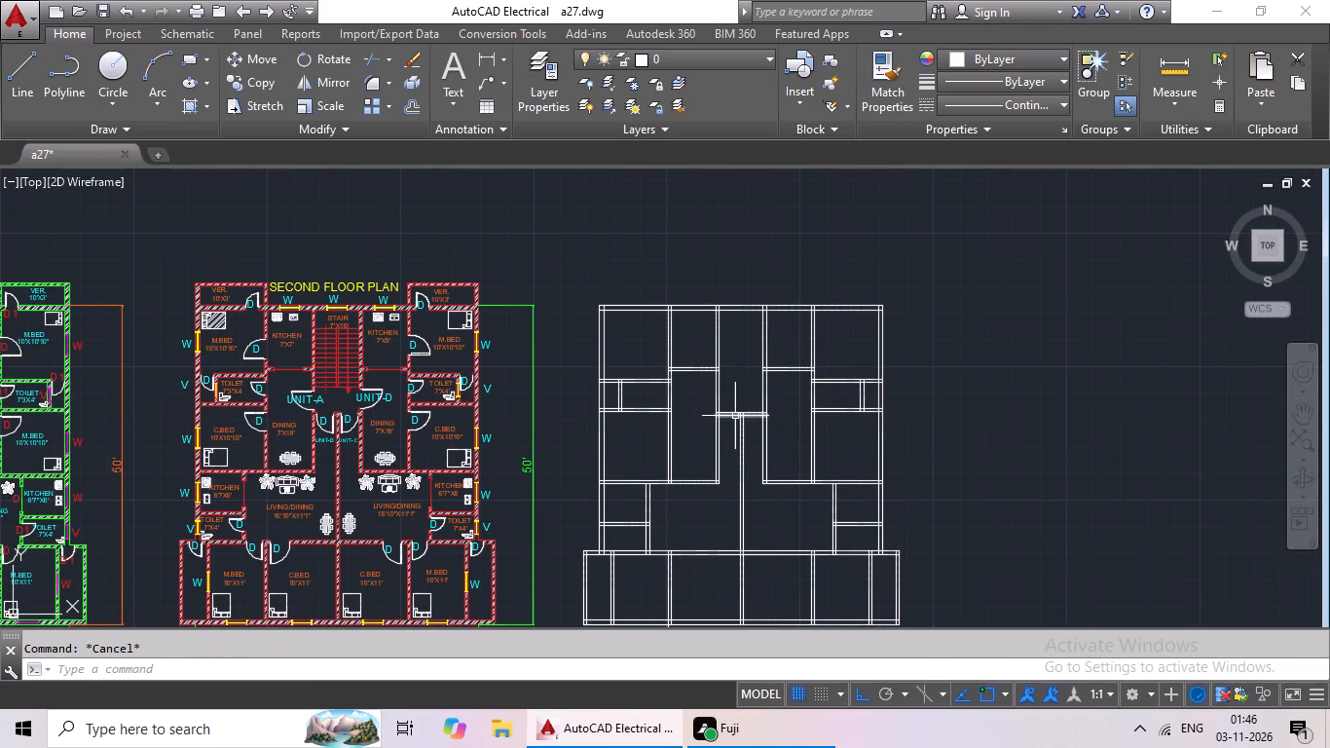
Offset the new plan's top outer wall line 3' northward.
{"action": "key", "text": "Escape"}
{"action": "key", "text": "Escape"}
{"action": "key", "text": "o"}
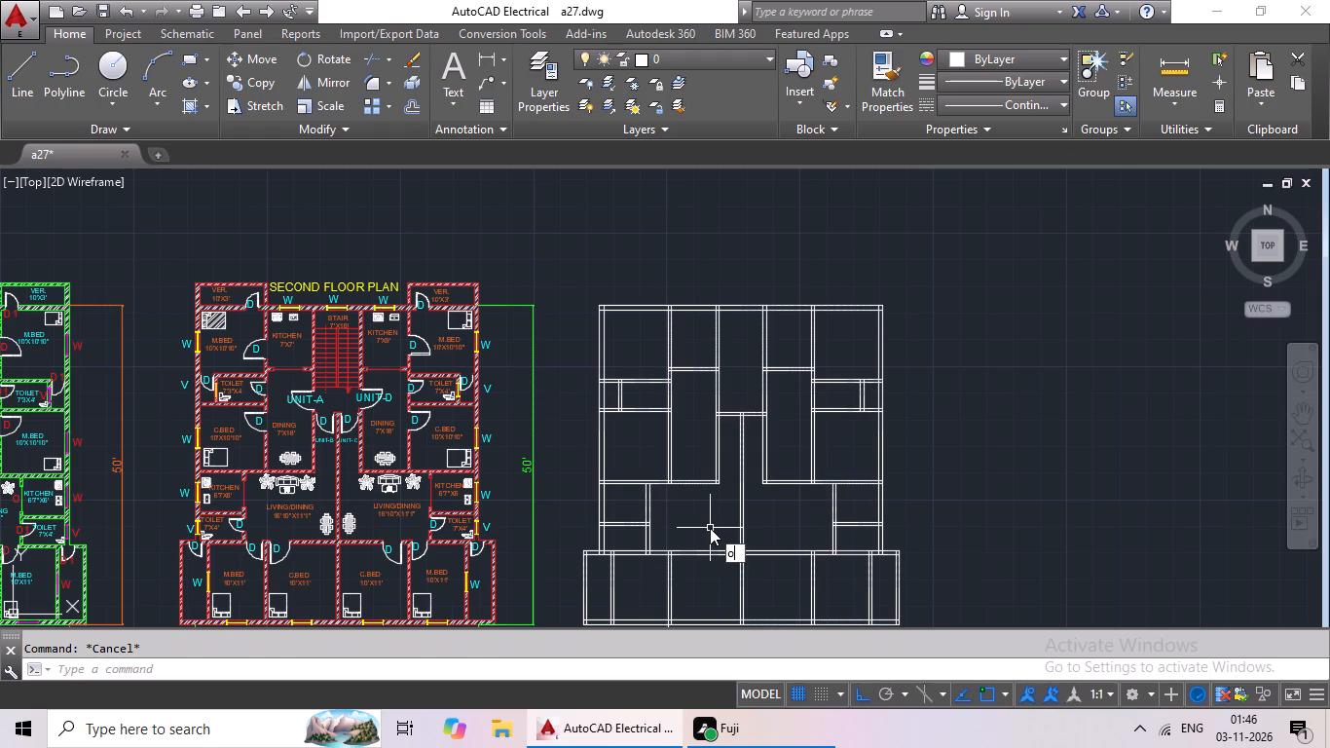
{"action": "key", "text": "Return"}
{"action": "type", "text": "3'"}
{"action": "key", "text": "Return"}
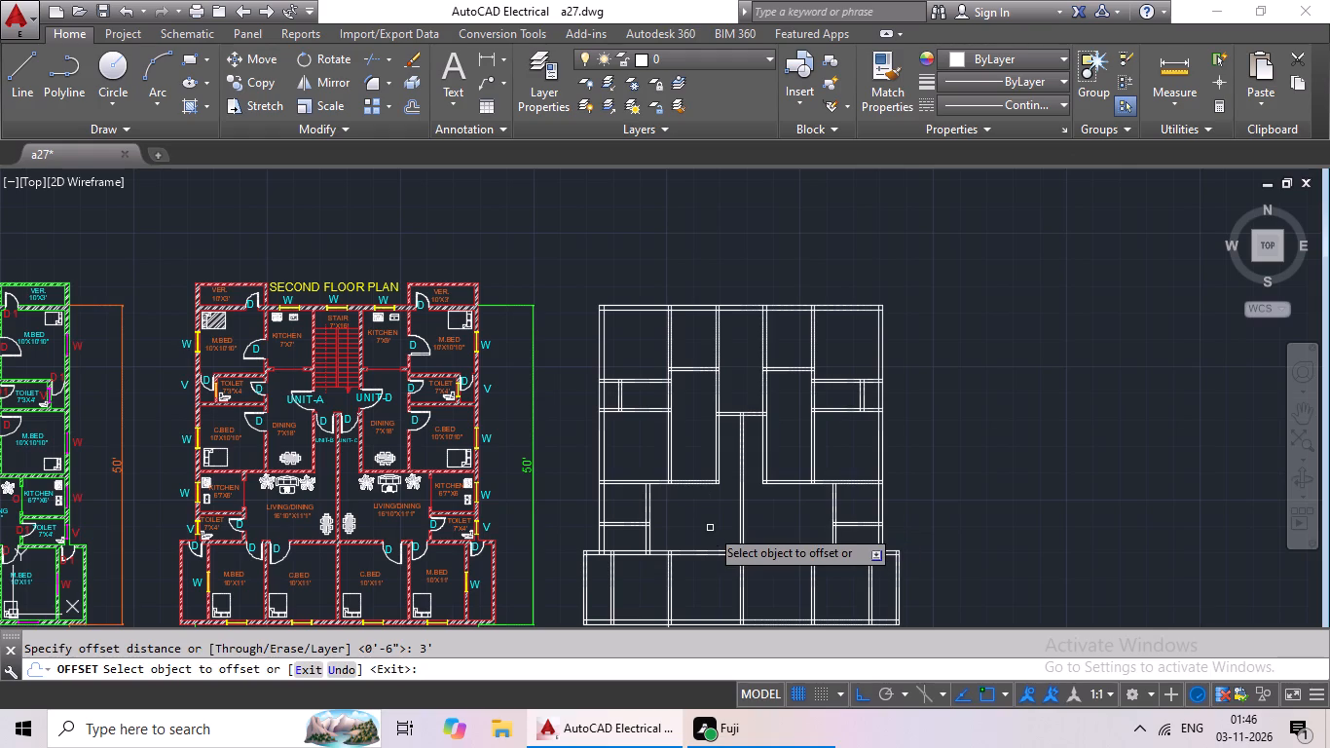
{"action": "left_click_drag", "start_coordinate": [848, 305], "coordinate": [853, 289]}
{"action": "left_click", "coordinate": [857, 280]}
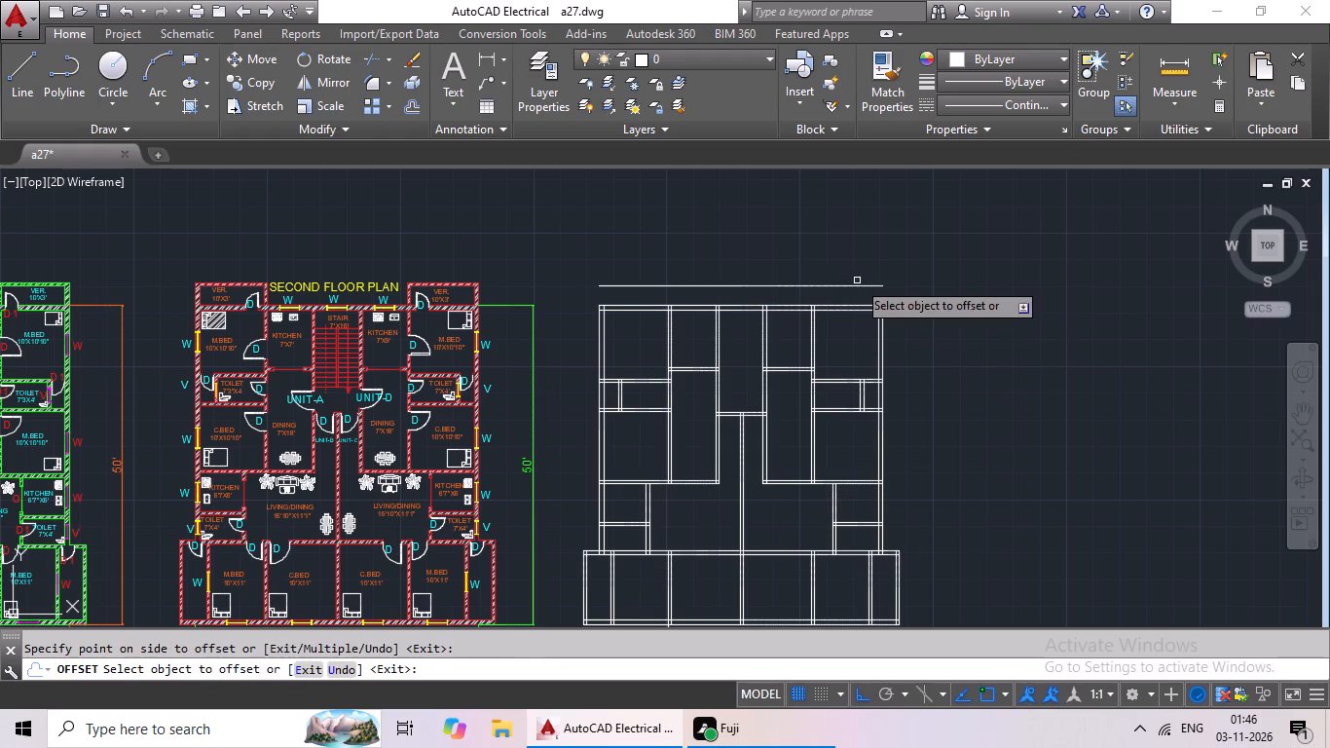
Offset the new northern line 6" further north to form the veranda wall.
{"action": "key", "text": "Escape"}
{"action": "key", "text": "Escape"}
{"action": "key", "text": "o"}
{"action": "key", "text": "Return"}
{"action": "type", "text": "6\""}
{"action": "key", "text": "Return"}
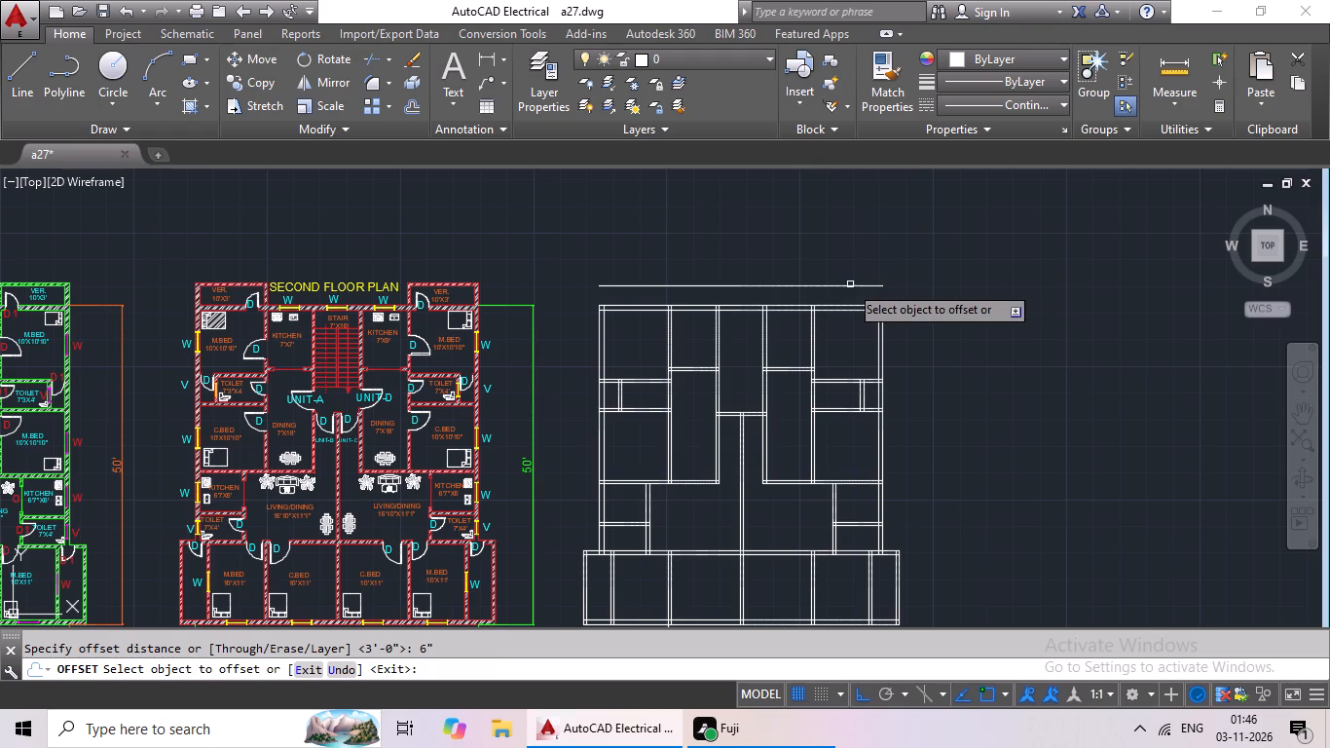
{"action": "left_click_drag", "start_coordinate": [848, 285], "coordinate": [858, 272]}
{"action": "left_click", "coordinate": [881, 241]}
{"action": "key", "text": "Escape"}
{"action": "key", "text": "Escape"}
Extend both lines of the west outer wall north to the veranda wall's outer line.
{"action": "key", "text": "e"}
{"action": "key", "text": "x"}
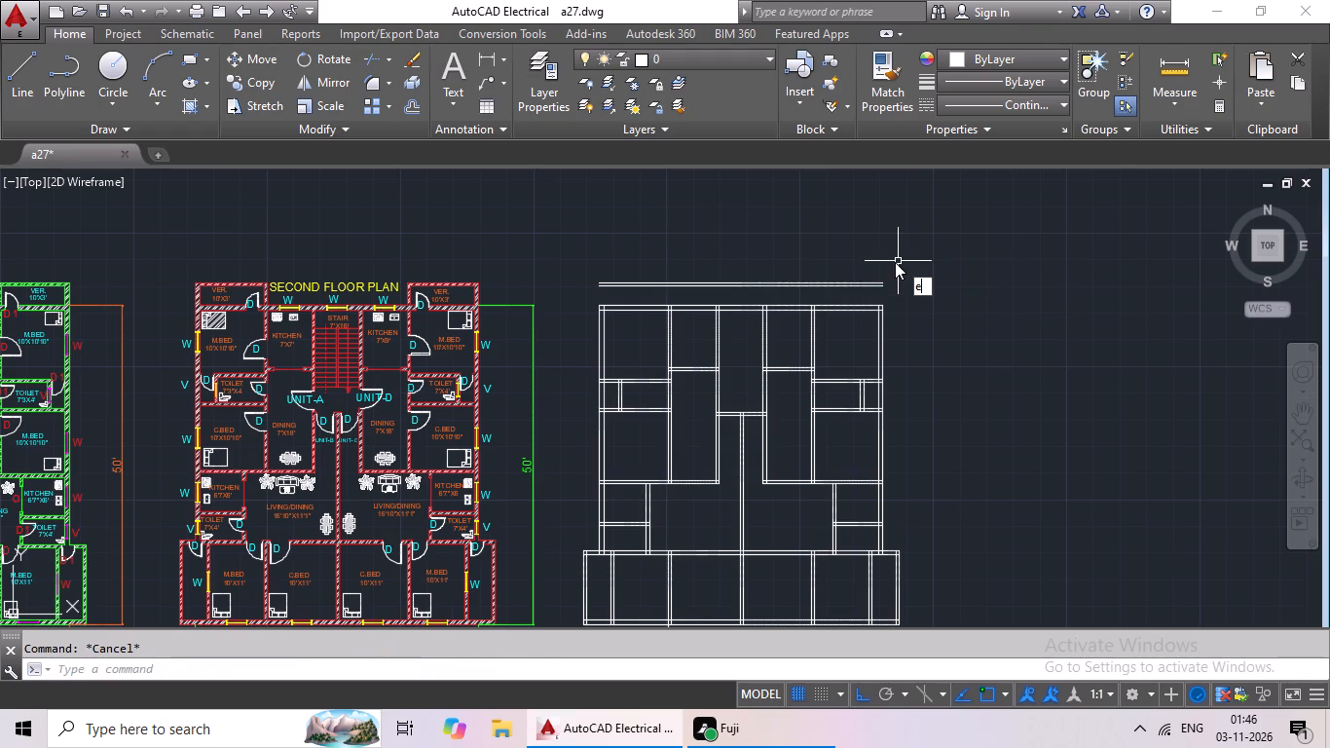
{"action": "key", "text": "space"}
{"action": "key", "text": "space"}
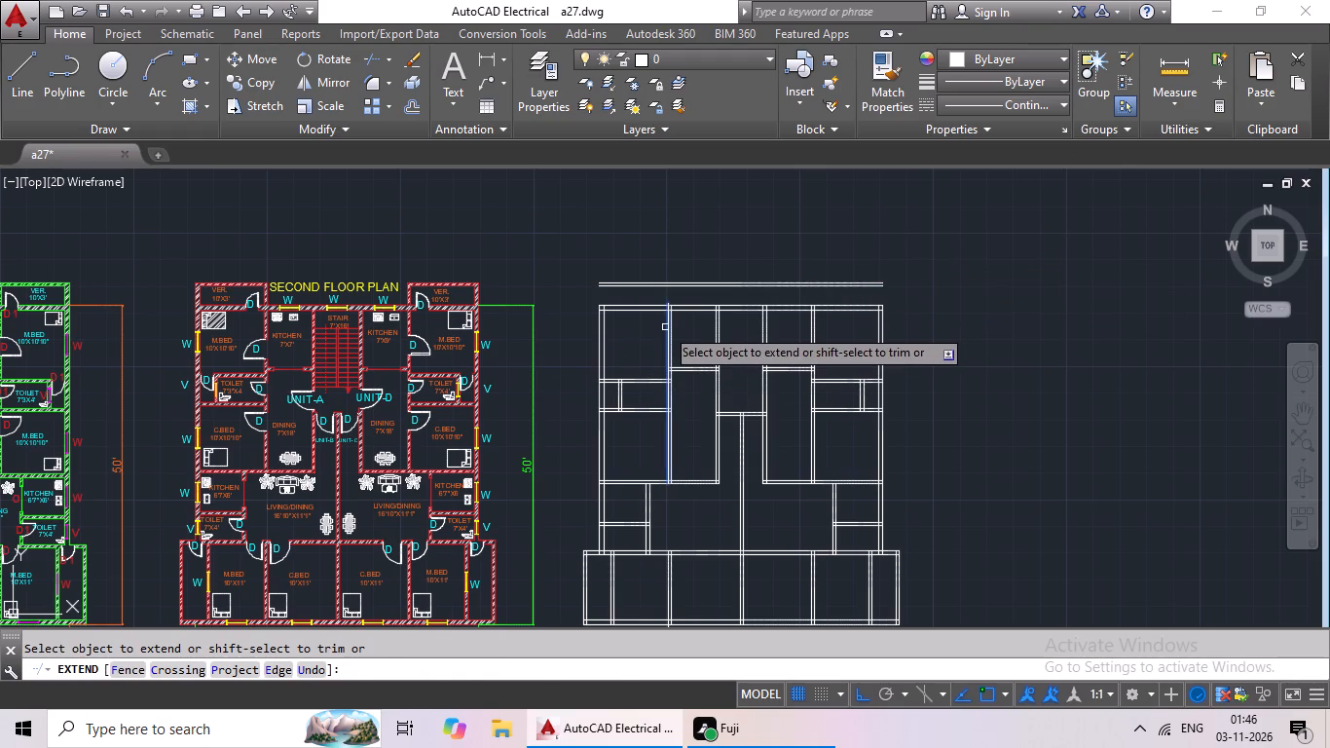
{"action": "left_click", "coordinate": [664, 327]}
{"action": "left_click", "coordinate": [621, 330]}
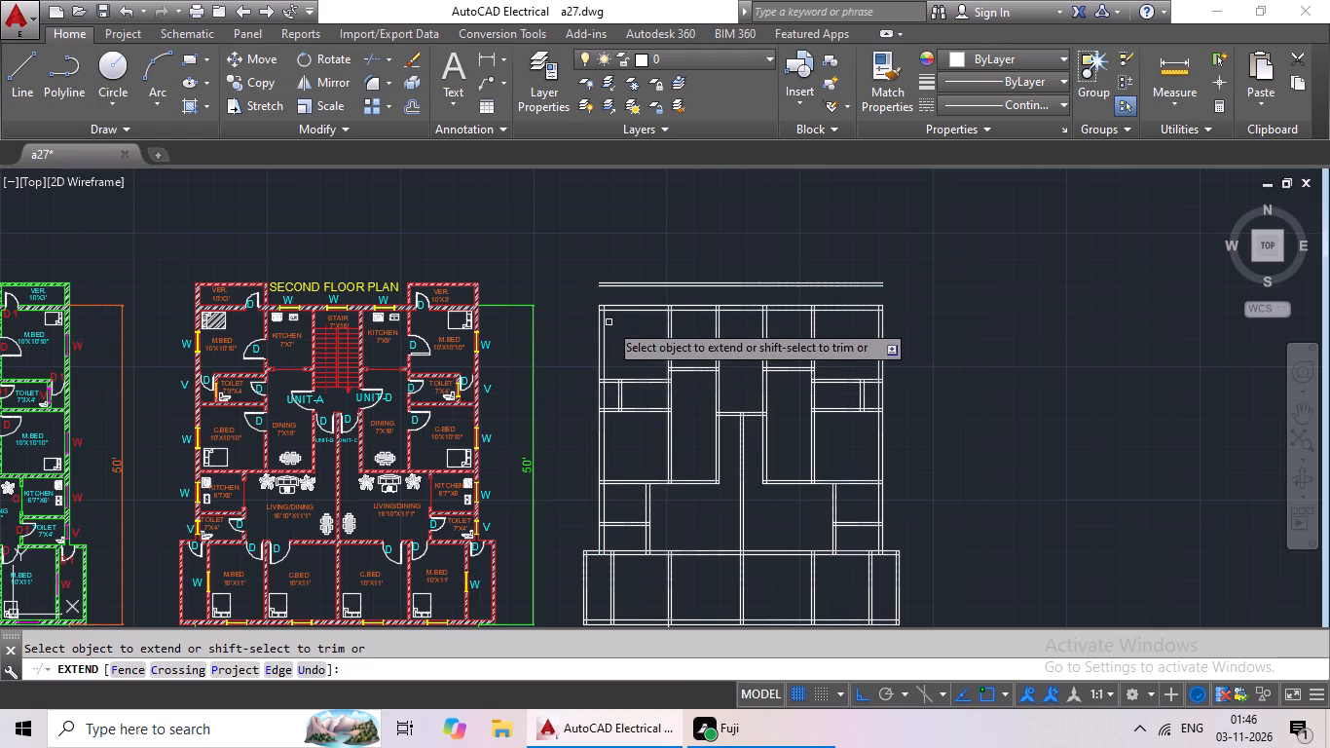
{"action": "left_click", "coordinate": [600, 330]}
{"action": "left_click", "coordinate": [598, 323]}
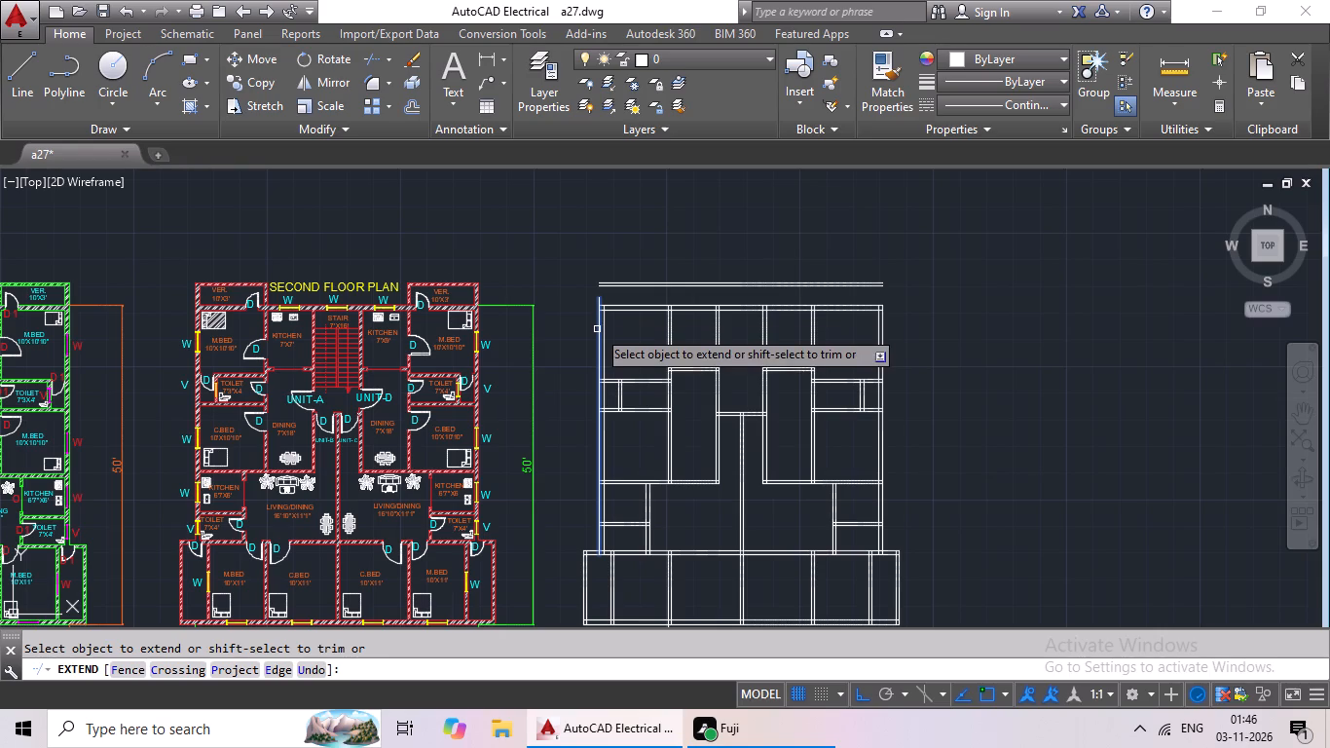
{"action": "left_click", "coordinate": [596, 333]}
{"action": "left_click", "coordinate": [601, 323]}
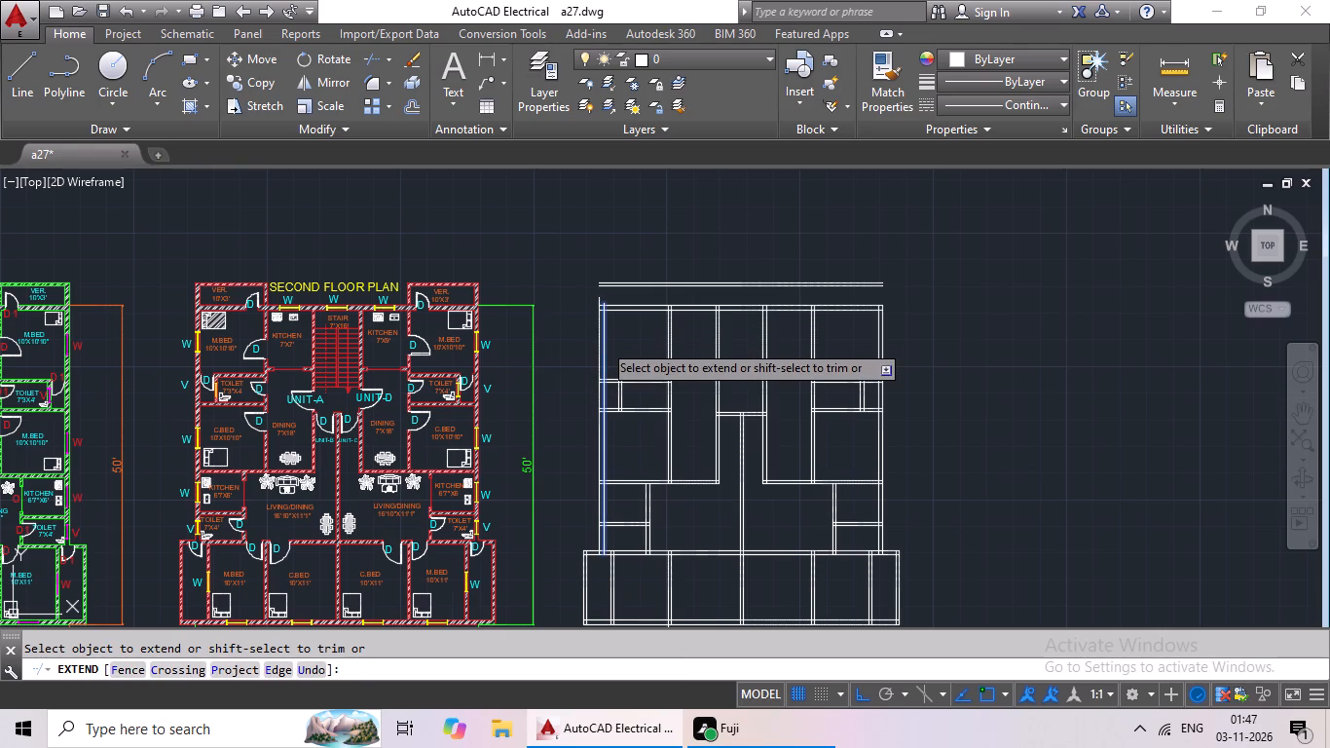
{"action": "left_click", "coordinate": [603, 343]}
{"action": "left_click", "coordinate": [603, 330]}
{"action": "double_click", "coordinate": [603, 322]}
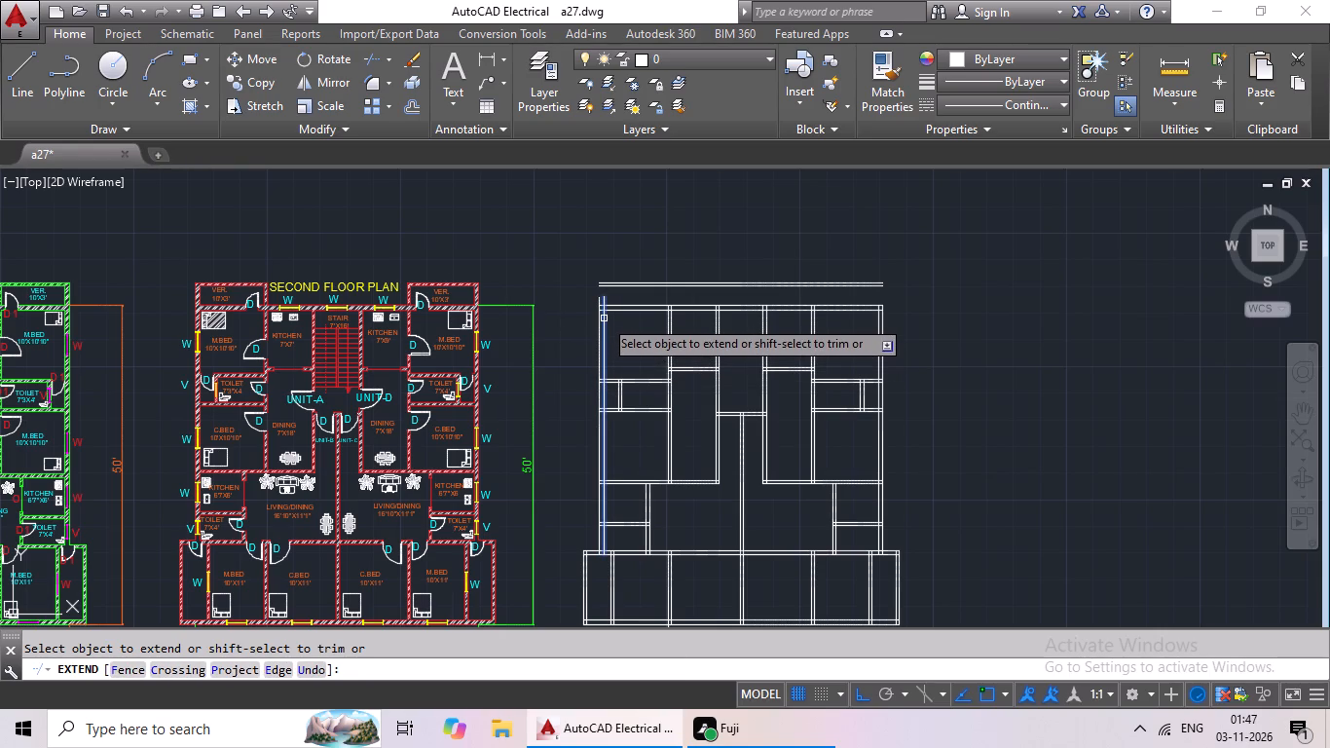
{"action": "left_click", "coordinate": [597, 313]}
{"action": "triple_click", "coordinate": [598, 307]}
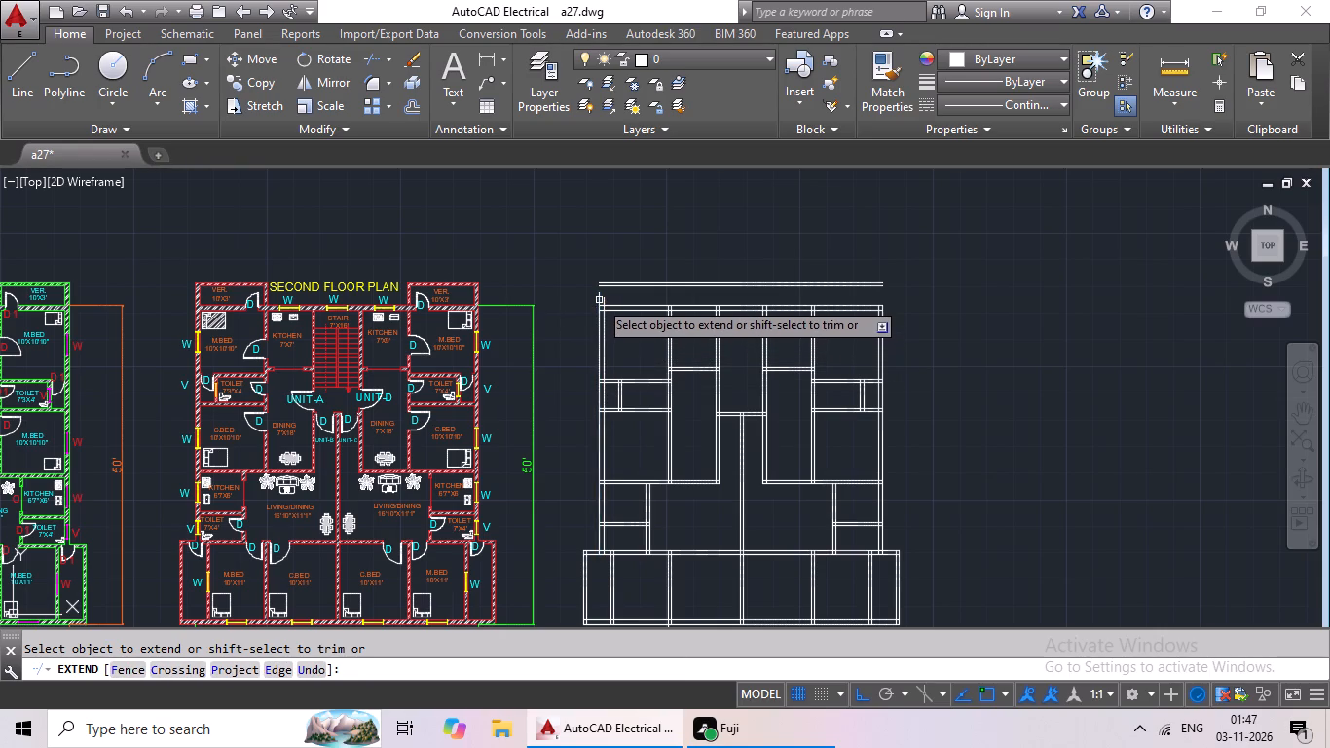
{"action": "left_click", "coordinate": [598, 339]}
{"action": "left_click_drag", "start_coordinate": [596, 321], "coordinate": [599, 297]}
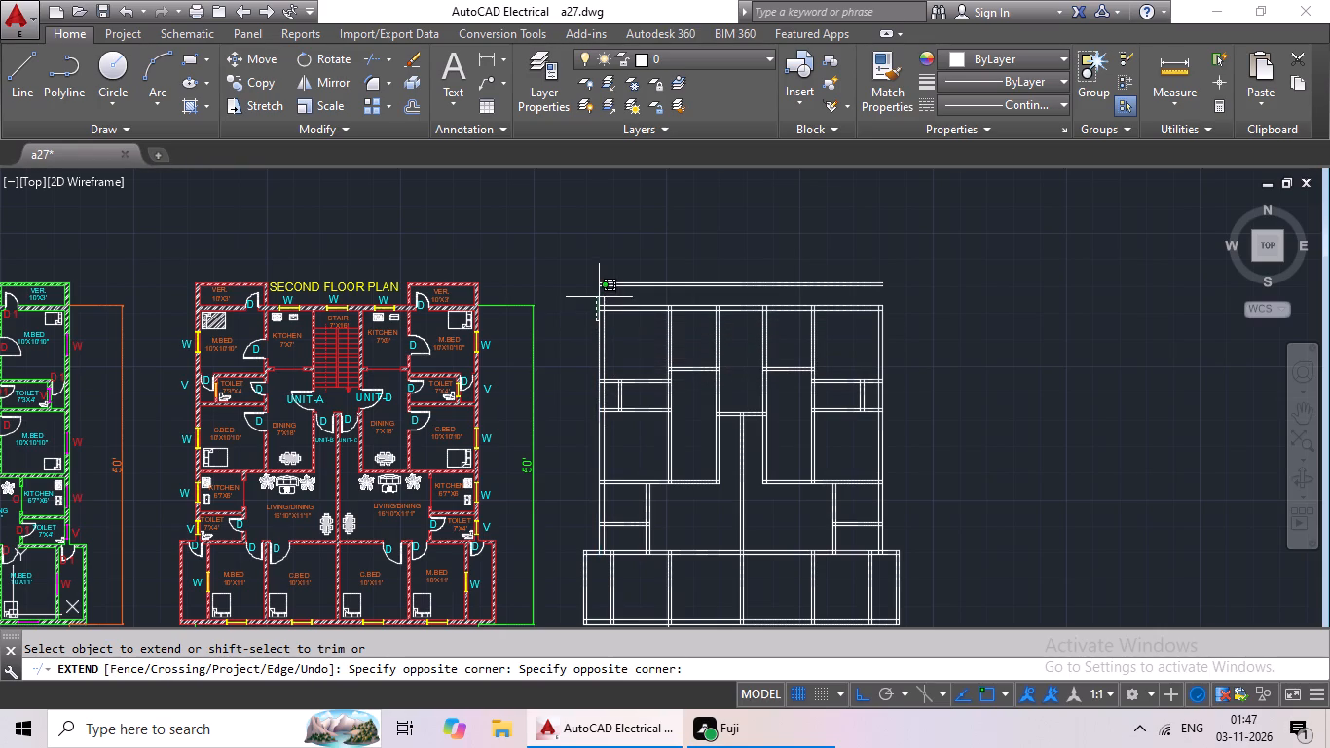
{"action": "left_click_drag", "start_coordinate": [599, 297], "coordinate": [601, 299]}
{"action": "left_click", "coordinate": [634, 345]}
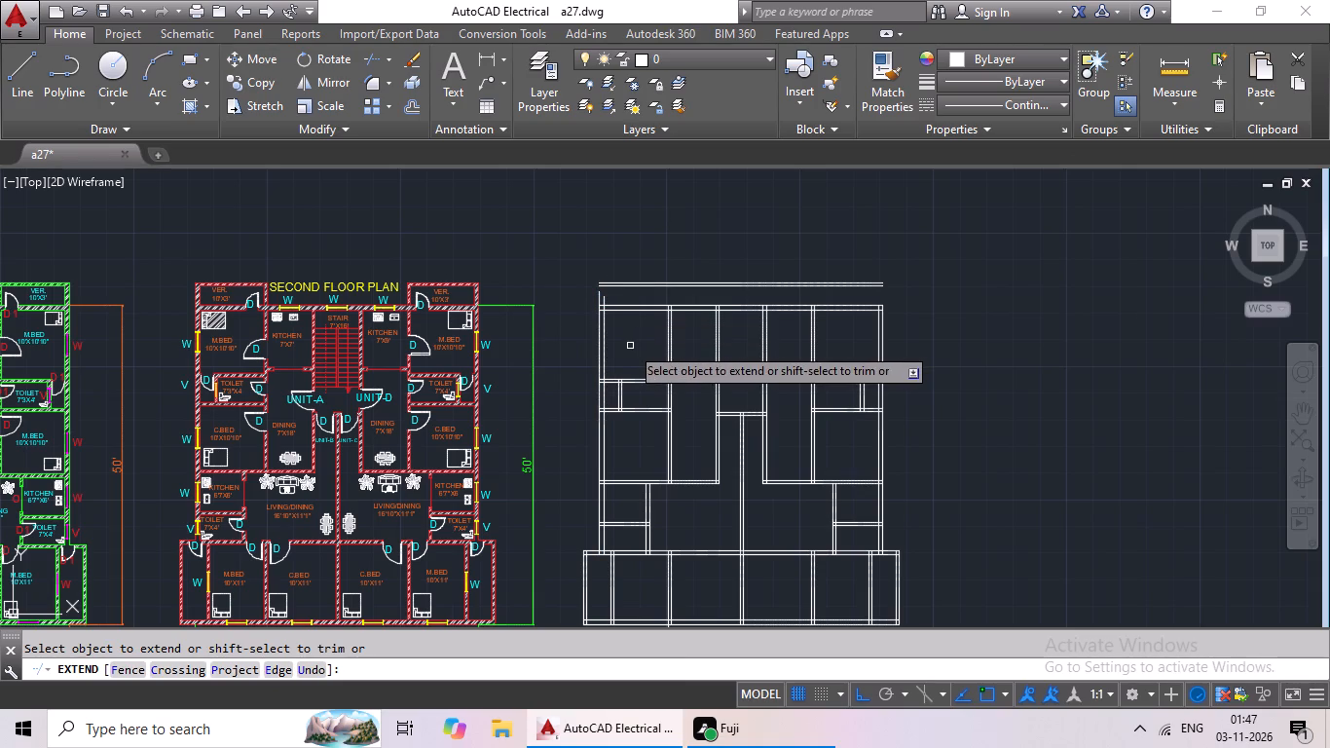
{"action": "left_click", "coordinate": [603, 309]}
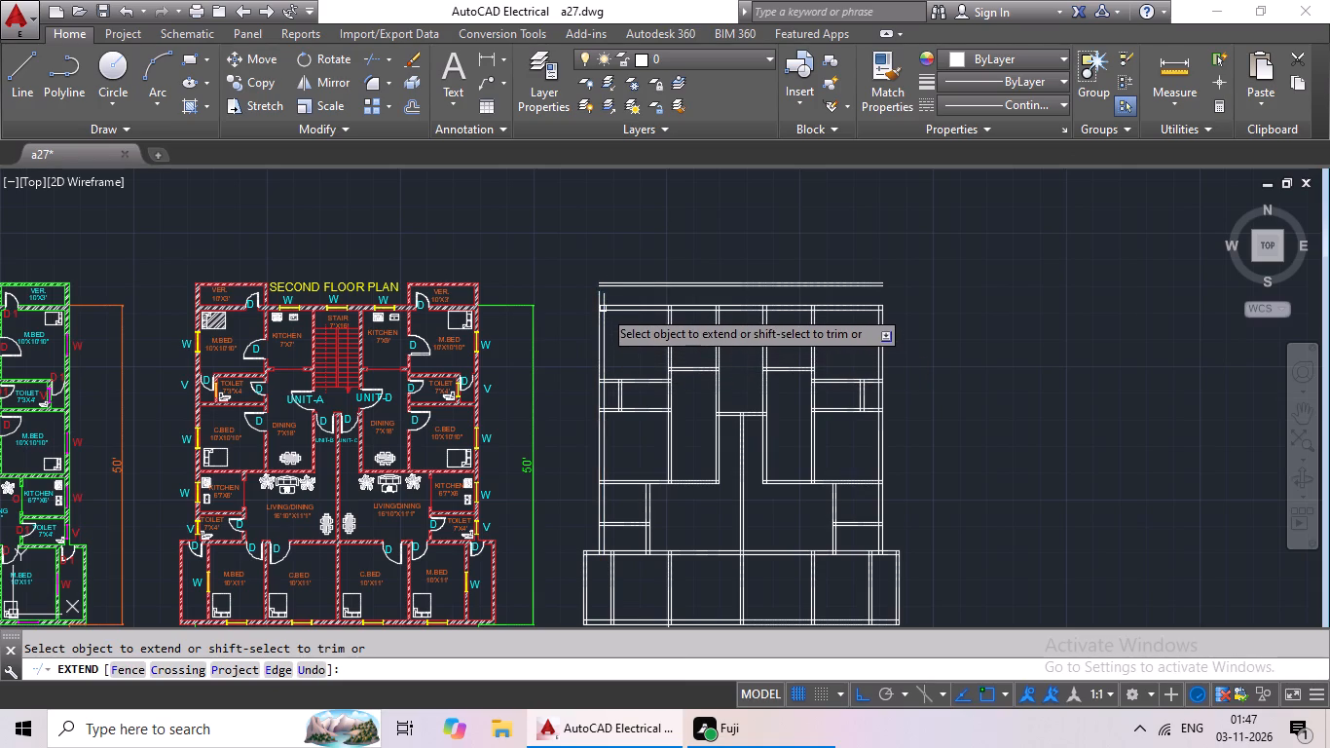
{"action": "left_click", "coordinate": [599, 302]}
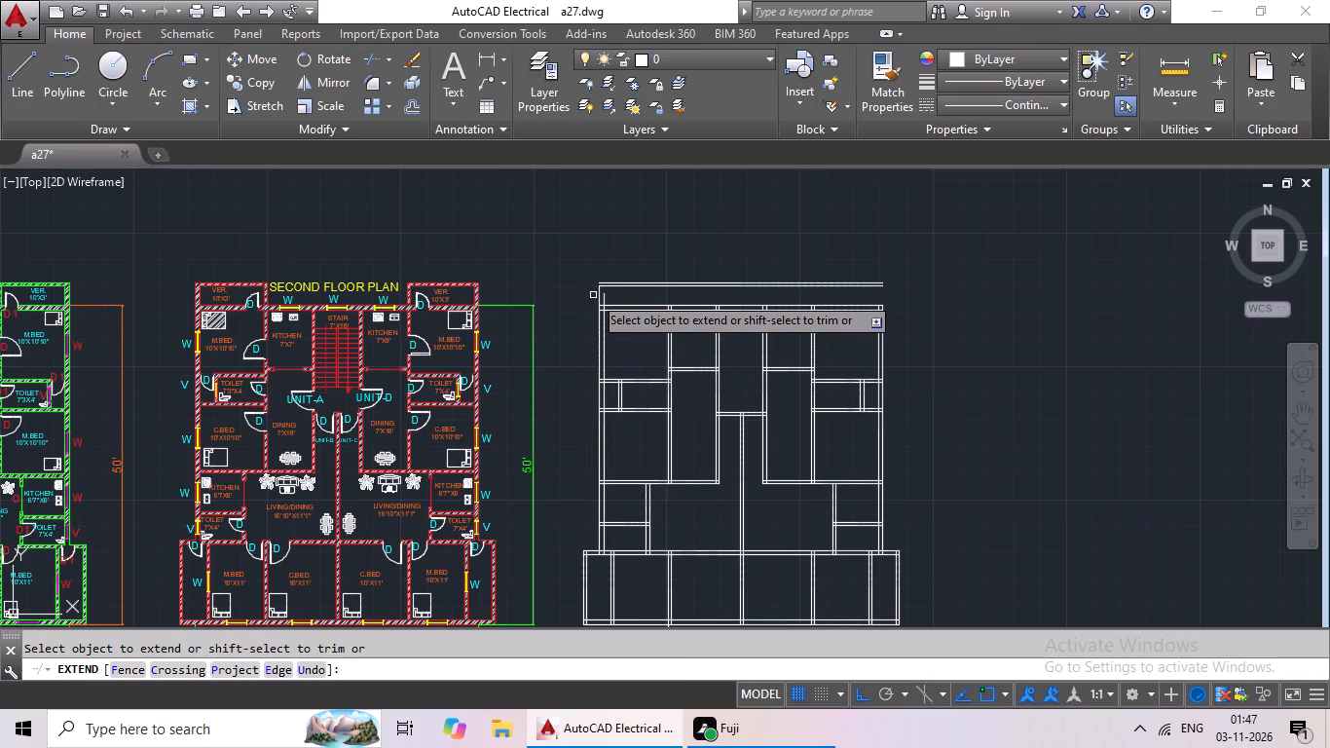
{"action": "left_click", "coordinate": [598, 293]}
{"action": "scroll", "coordinate": [598, 293], "scroll_direction": "up", "scroll_amount": 3}
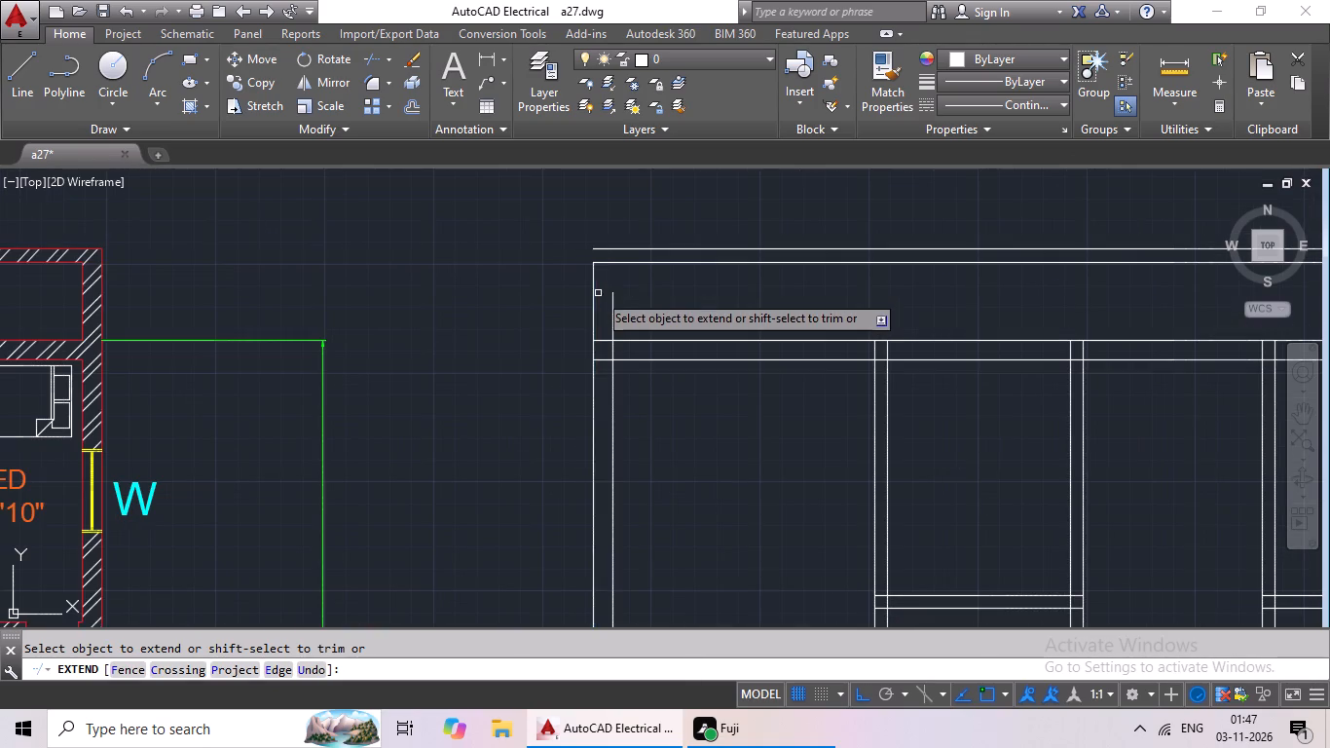
{"action": "left_click", "coordinate": [591, 294]}
{"action": "left_click", "coordinate": [612, 317]}
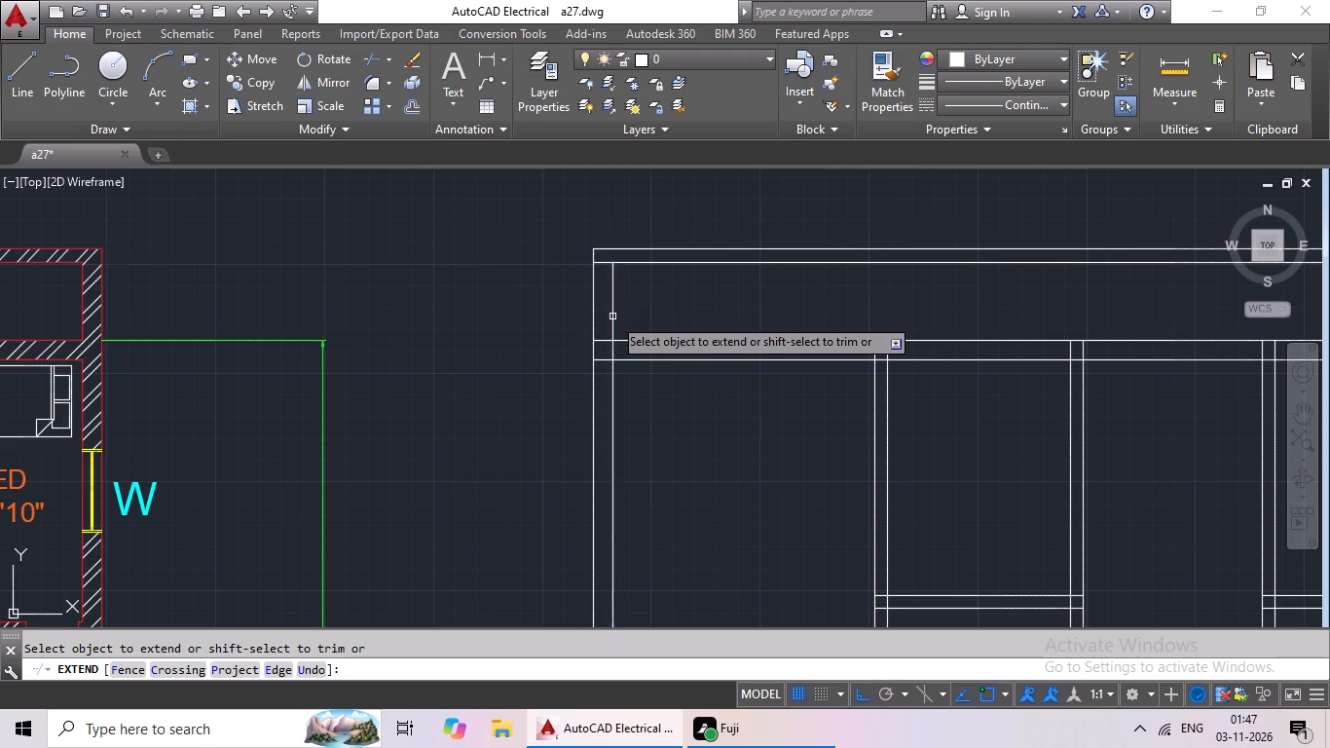
{"action": "left_click", "coordinate": [614, 313]}
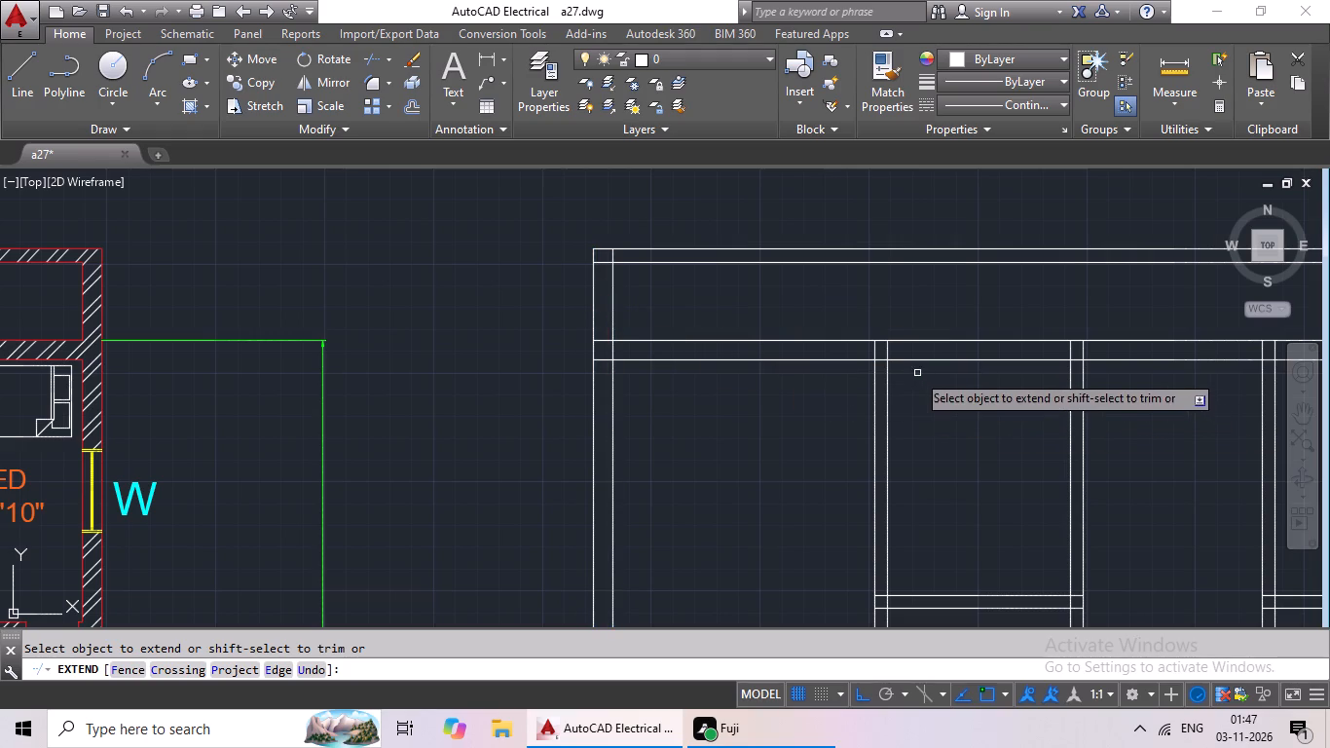
Extend both lines of the northwest bedroom's east partition to the veranda wall's outer line.
{"action": "left_click", "coordinate": [887, 354]}
{"action": "left_click", "coordinate": [886, 332]}
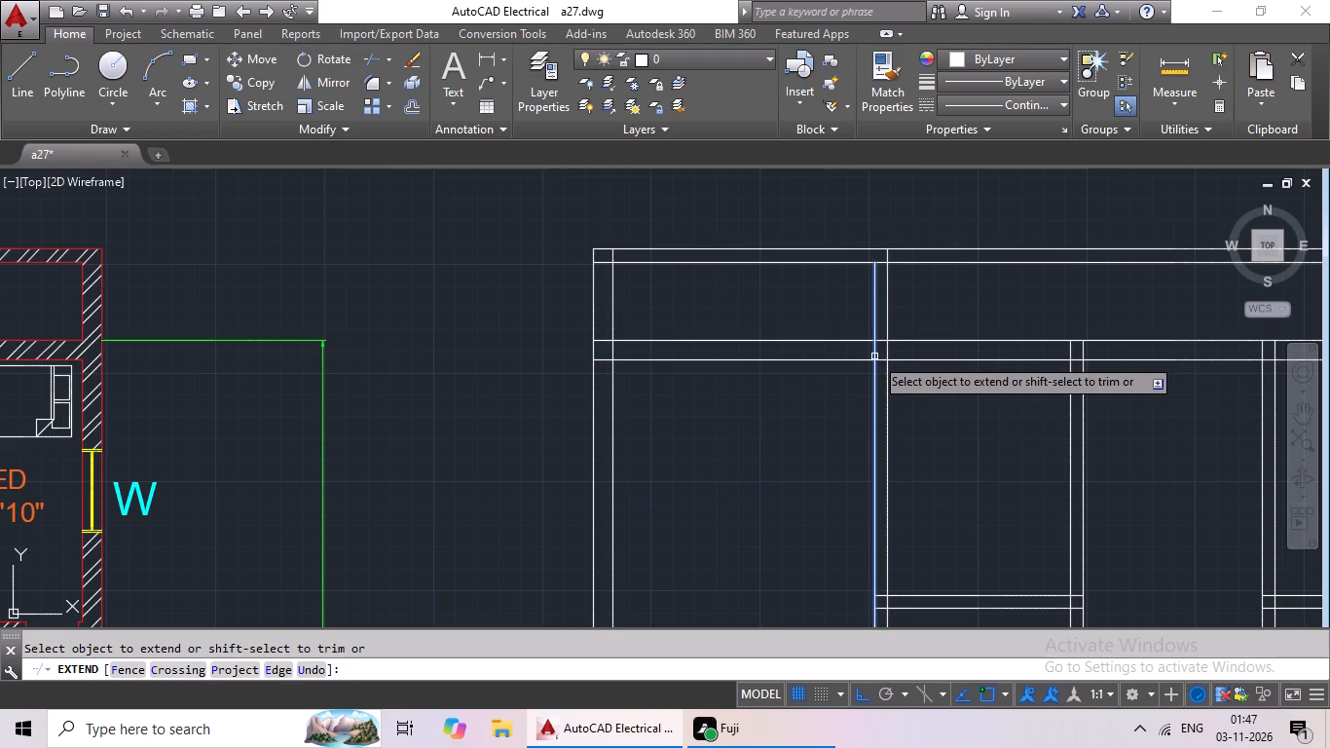
{"action": "left_click", "coordinate": [874, 356]}
{"action": "left_click", "coordinate": [871, 313]}
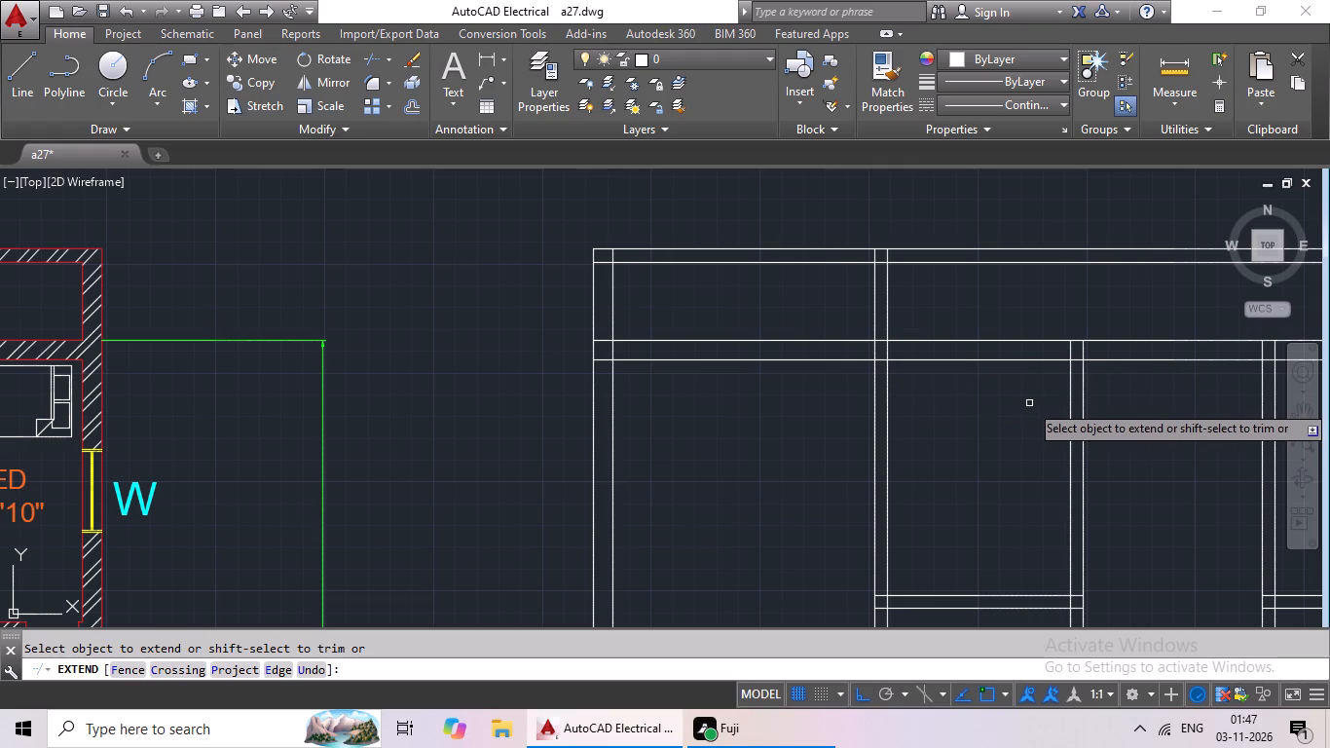
Extend both lines of the northeast bedroom's west partition to the veranda wall's outer line.
{"action": "scroll", "coordinate": [1043, 406], "scroll_direction": "down", "scroll_amount": 1}
{"action": "middle_click_drag", "start_coordinate": [1028, 401], "coordinate": [798, 356]}
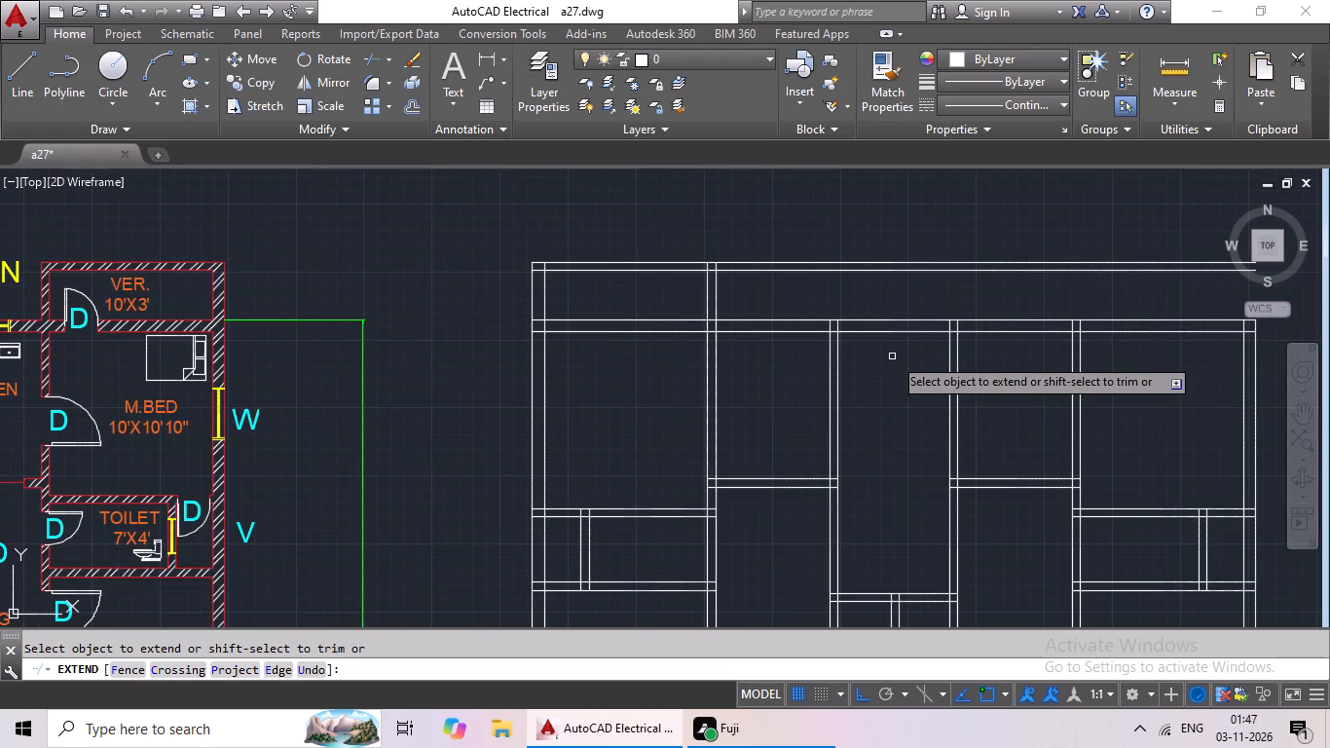
{"action": "middle_click_drag", "start_coordinate": [1029, 351], "coordinate": [840, 354]}
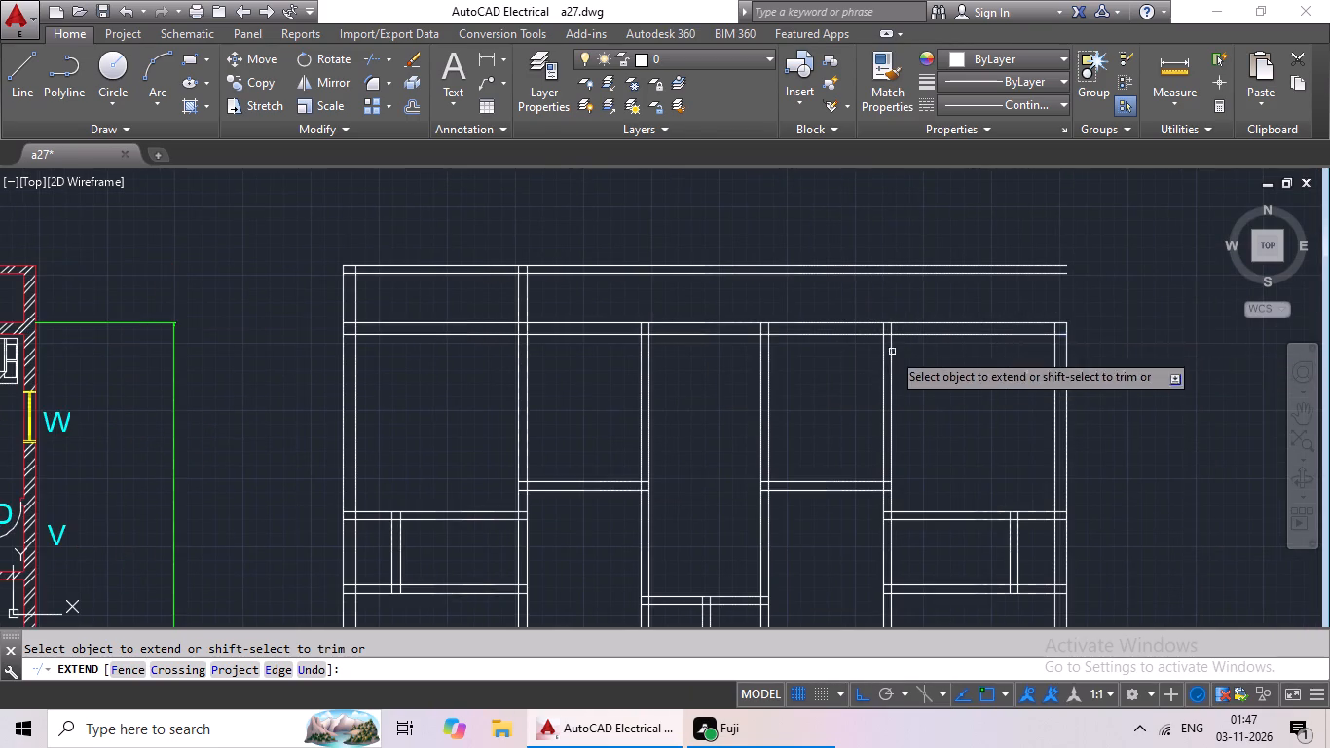
{"action": "scroll", "coordinate": [912, 337], "scroll_direction": "up", "scroll_amount": 1}
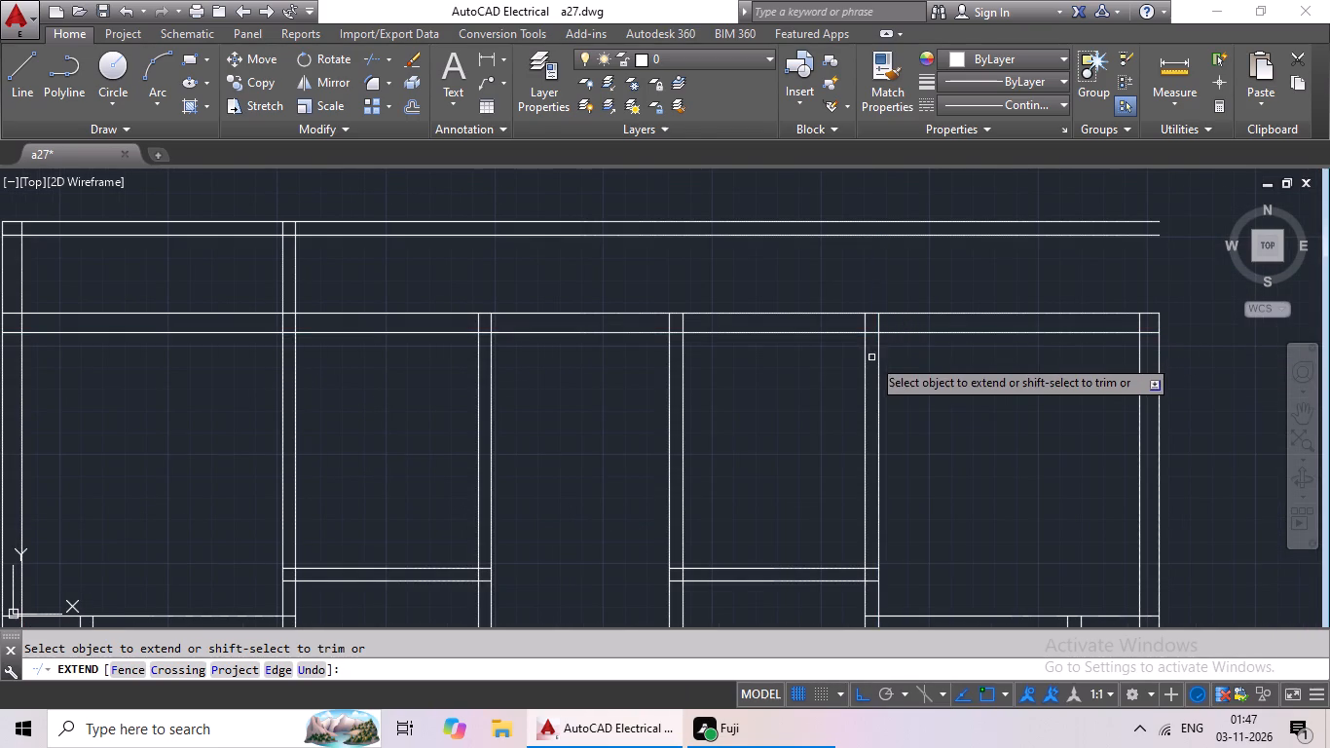
{"action": "left_click", "coordinate": [877, 356]}
{"action": "left_click", "coordinate": [878, 330]}
{"action": "left_click", "coordinate": [867, 355]}
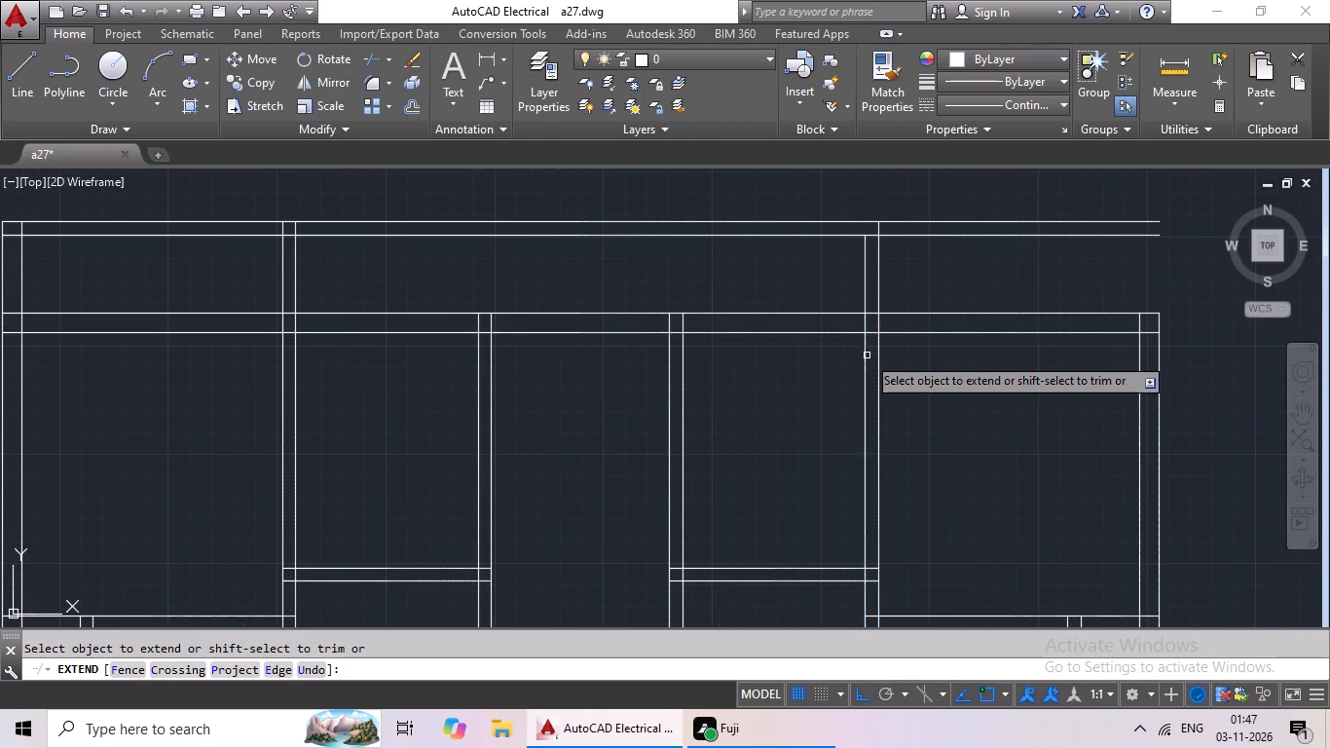
{"action": "left_click", "coordinate": [866, 343]}
Extend both lines of the east outer wall north to the veranda wall's outer line.
{"action": "middle_click_drag", "start_coordinate": [970, 366], "coordinate": [782, 368]}
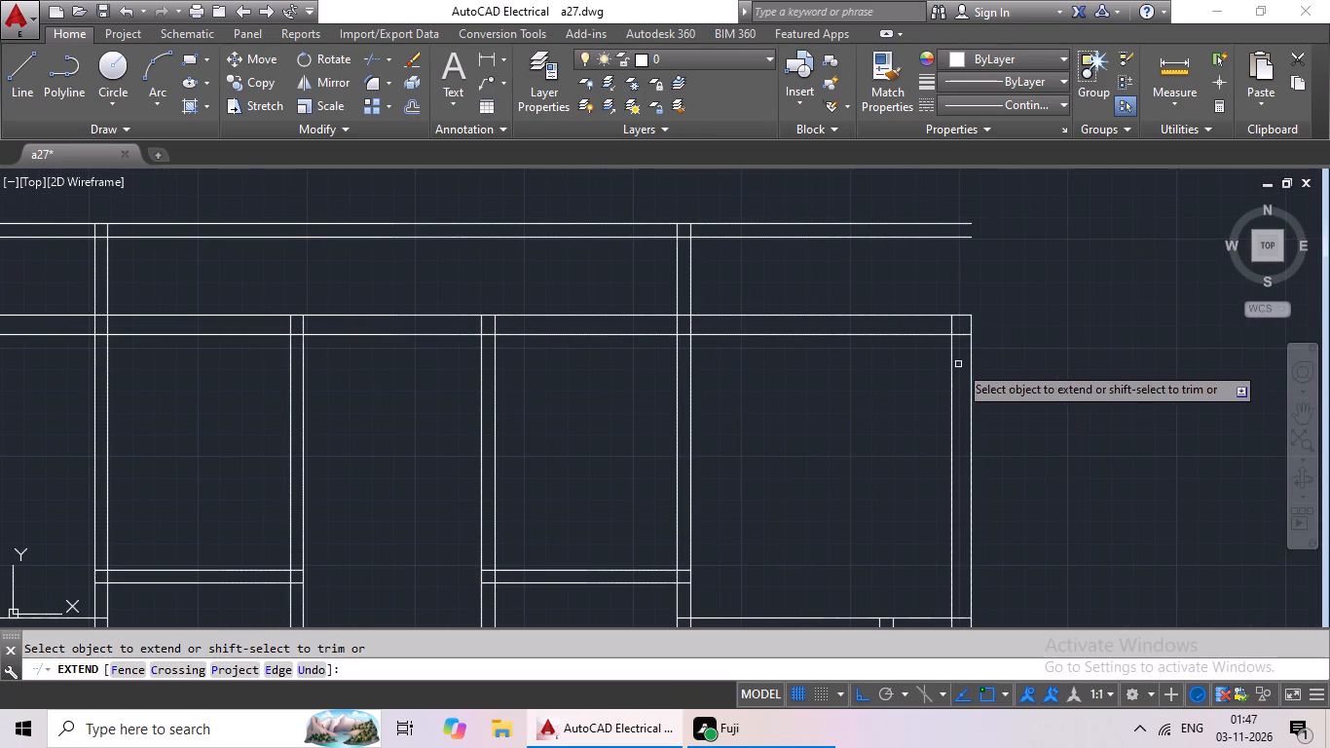
{"action": "left_click", "coordinate": [951, 371]}
{"action": "left_click", "coordinate": [951, 361]}
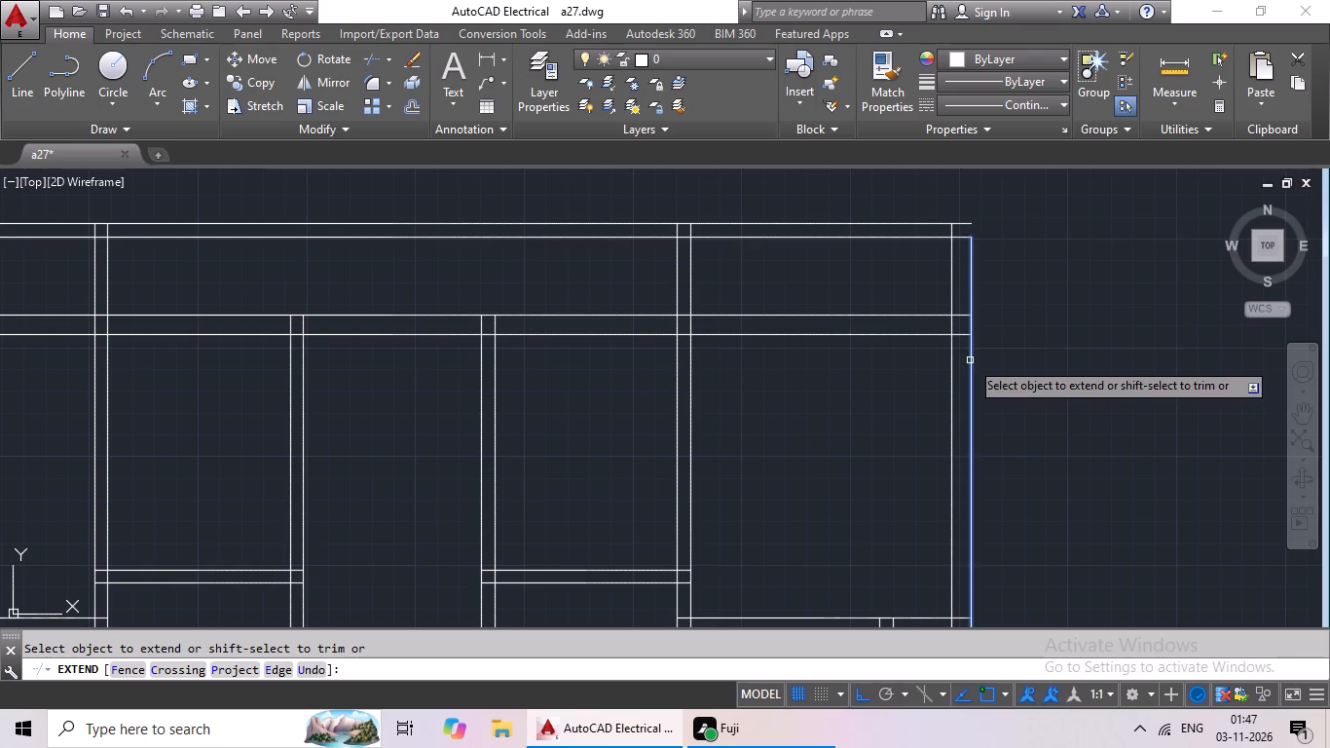
{"action": "left_click", "coordinate": [970, 360]}
{"action": "left_click", "coordinate": [971, 355]}
{"action": "scroll", "coordinate": [1017, 347], "scroll_direction": "down", "scroll_amount": 1}
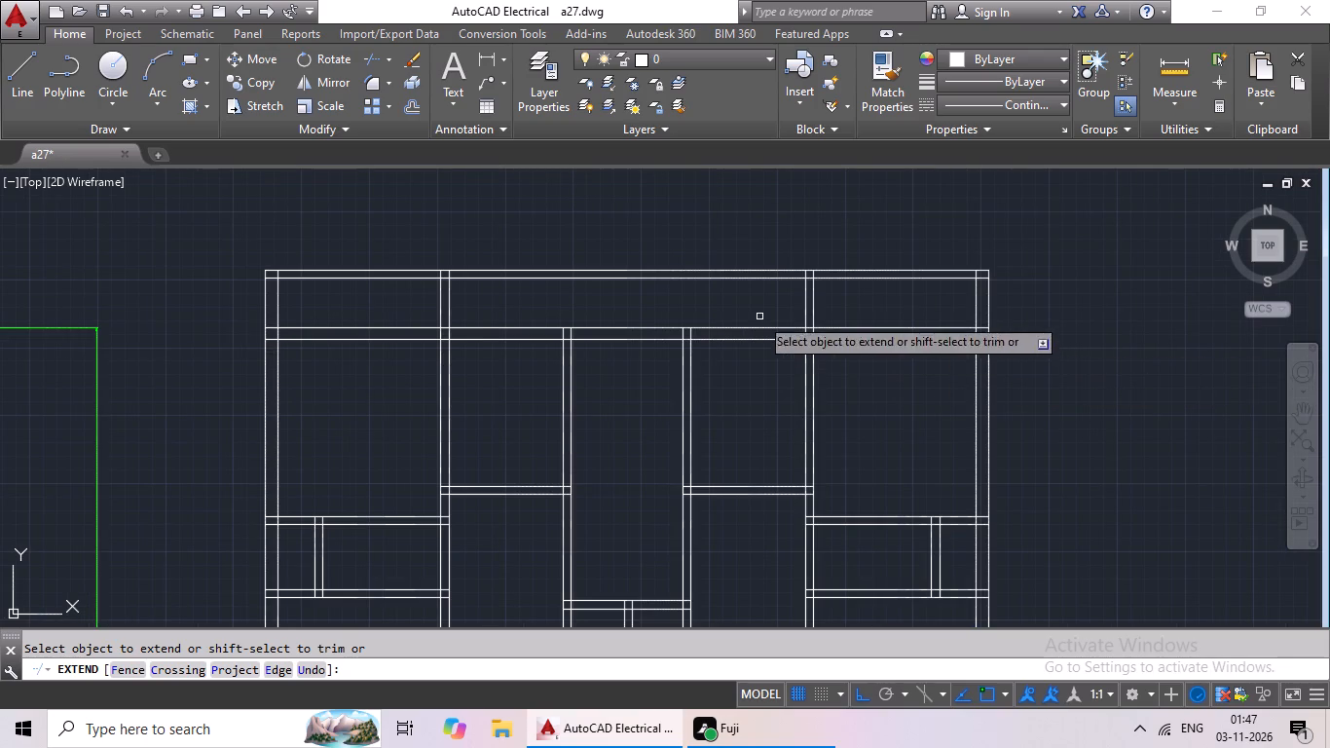
{"action": "key", "text": "Escape"}
{"action": "key", "text": "Escape"}
{"action": "key", "text": "Escape"}
Trim the veranda wall's two lines between the extended partitions, leaving a separate veranda at each north corner.
{"action": "type", "text": "tr"}
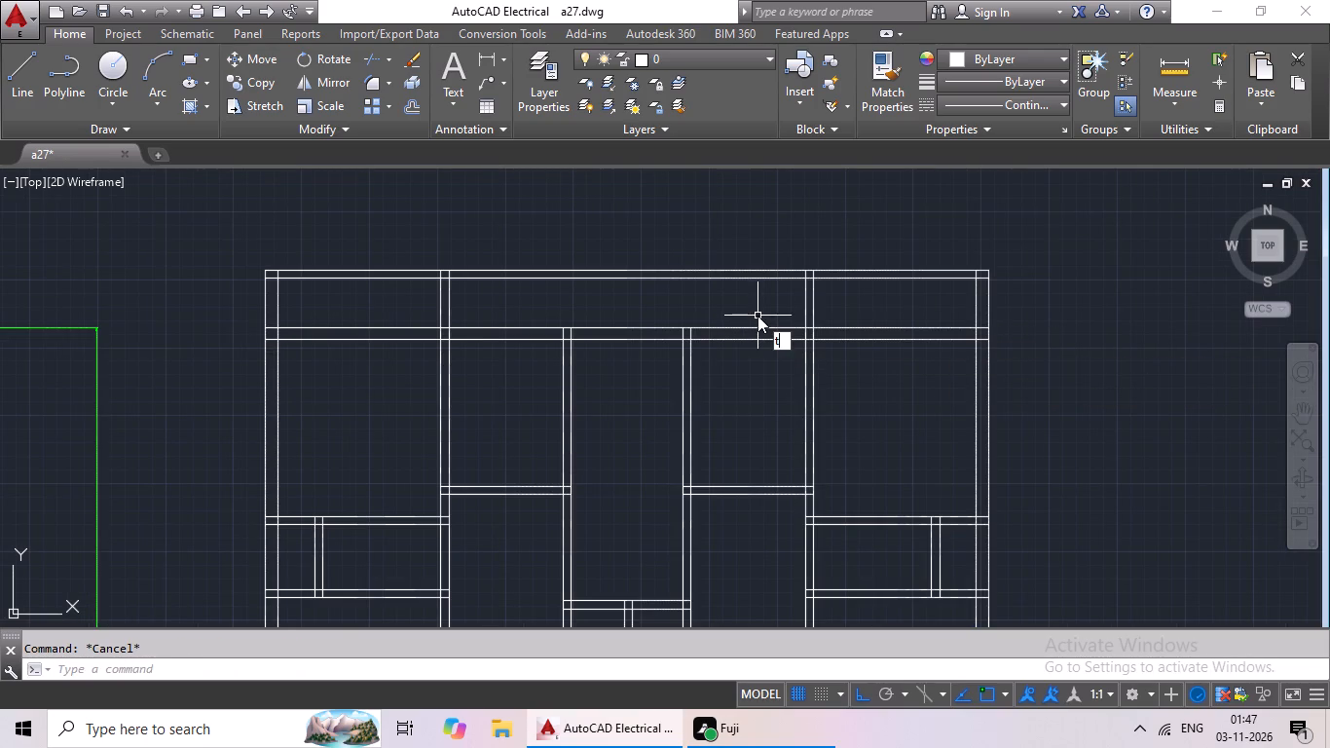
{"action": "key", "text": "space"}
{"action": "key", "text": "space"}
{"action": "scroll", "coordinate": [690, 295], "scroll_direction": "up", "scroll_amount": 1}
{"action": "left_click_drag", "start_coordinate": [713, 221], "coordinate": [634, 272]}
{"action": "left_click", "coordinate": [627, 275]}
{"action": "scroll", "coordinate": [672, 260], "scroll_direction": "down", "scroll_amount": 2}
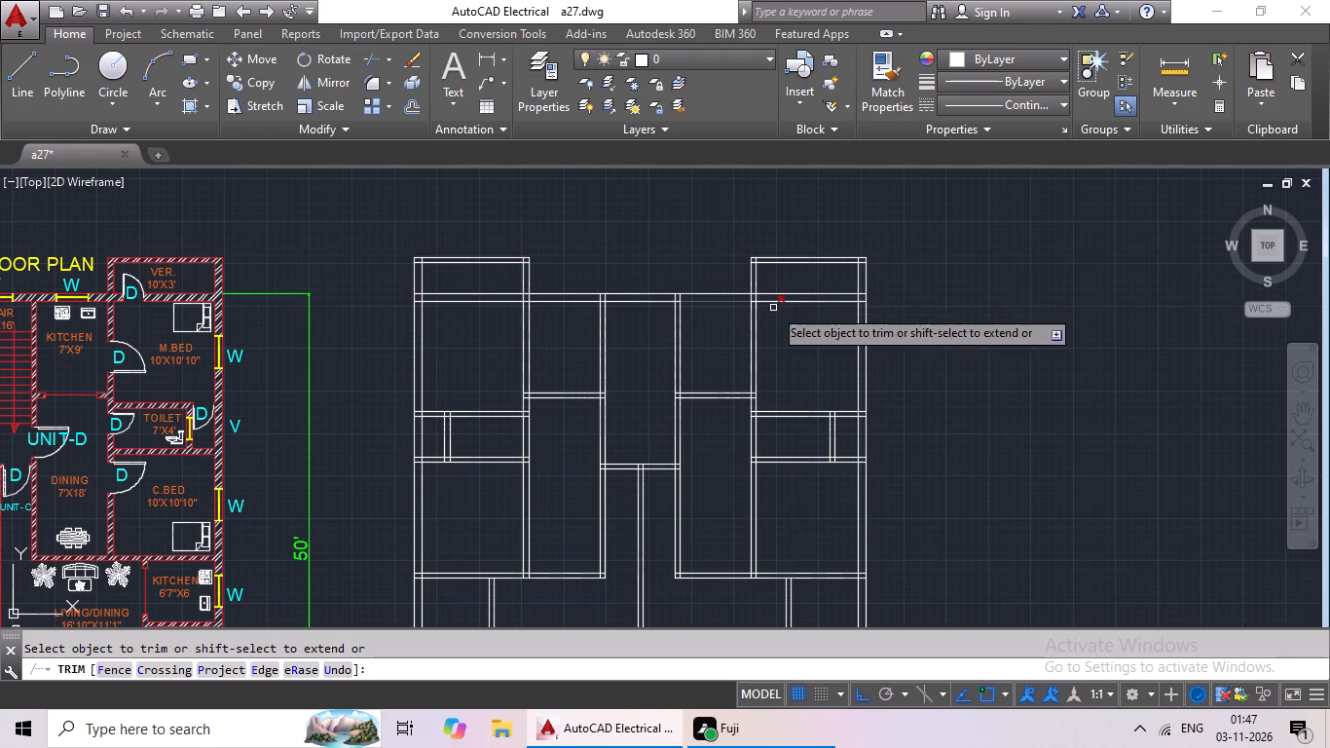
Trim the overlapping line ends at the east veranda's northeast corner into a clean wall corner.
{"action": "middle_click_drag", "start_coordinate": [804, 361], "coordinate": [816, 272]}
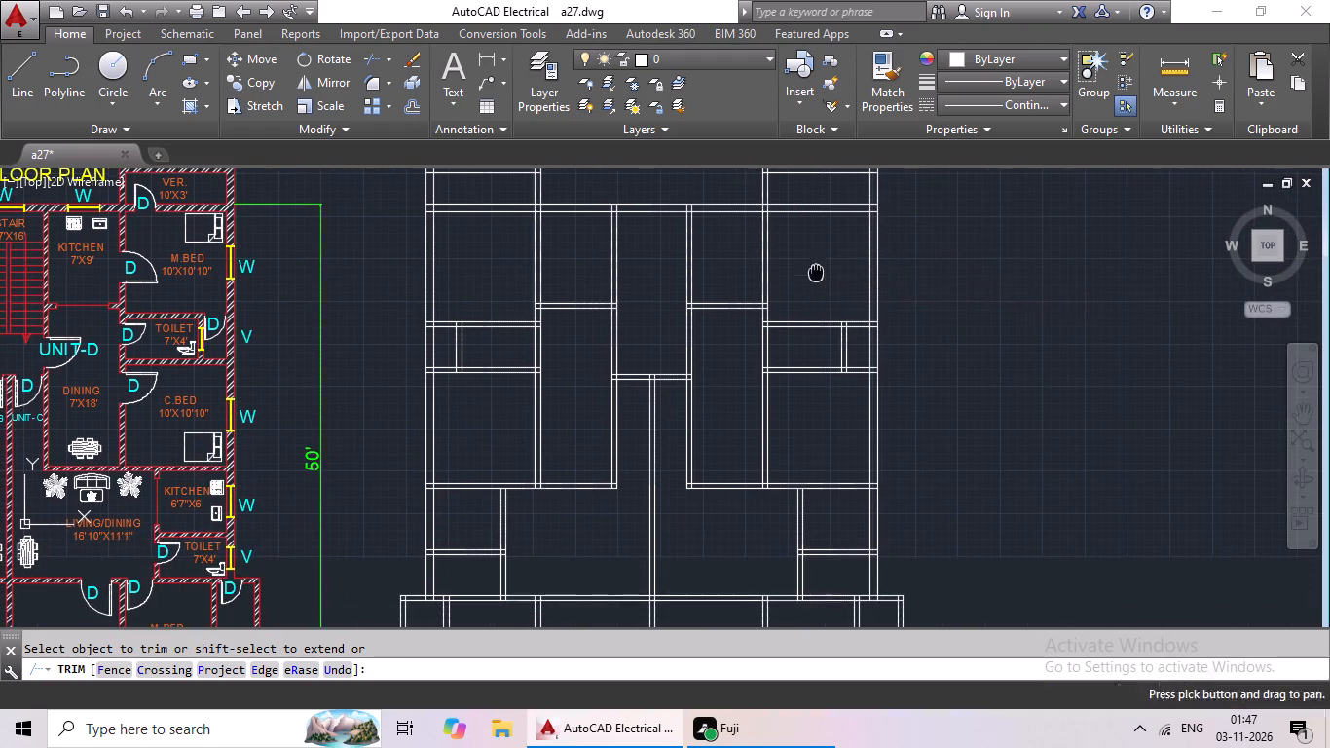
{"action": "scroll", "coordinate": [793, 317], "scroll_direction": "down", "scroll_amount": 1}
{"action": "middle_click_drag", "start_coordinate": [807, 289], "coordinate": [720, 432]}
{"action": "scroll", "coordinate": [756, 362], "scroll_direction": "up", "scroll_amount": 2}
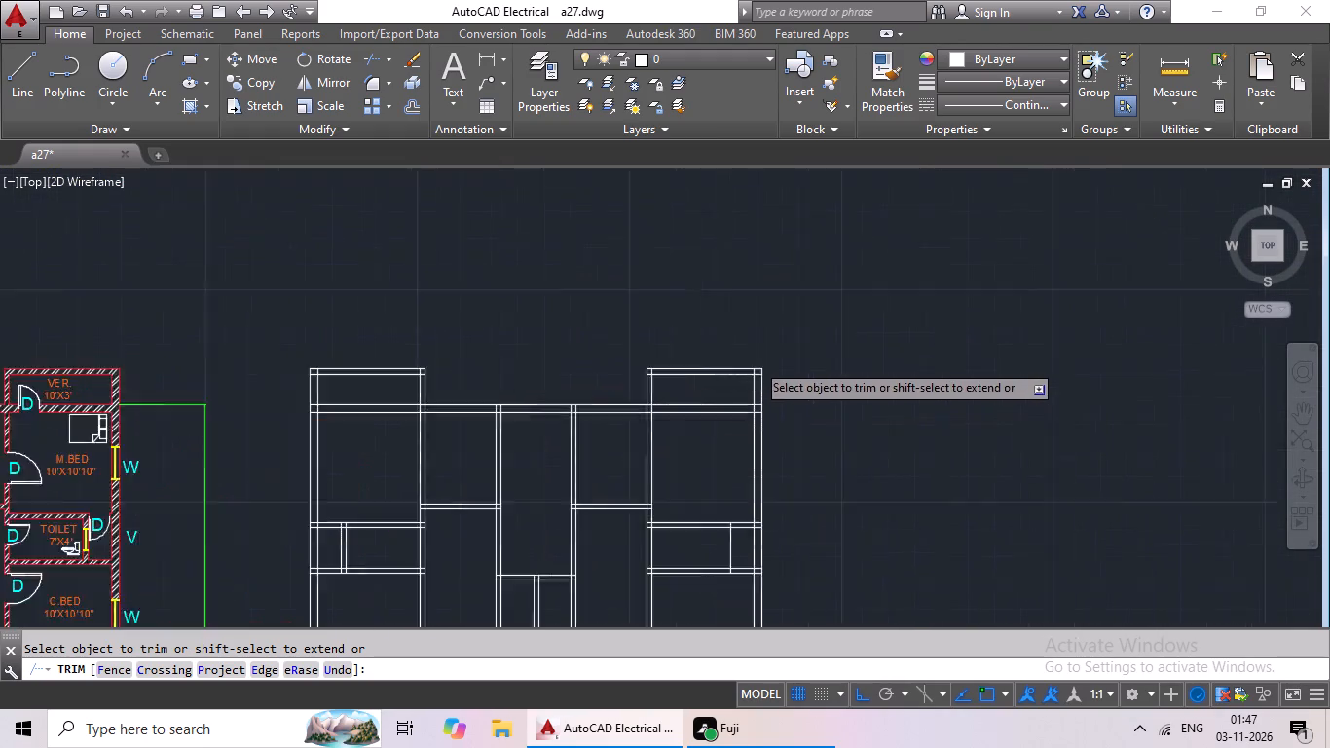
{"action": "scroll", "coordinate": [756, 362], "scroll_direction": "up", "scroll_amount": 5}
{"action": "left_click_drag", "start_coordinate": [788, 381], "coordinate": [758, 517]}
{"action": "left_click_drag", "start_coordinate": [759, 509], "coordinate": [777, 486]}
{"action": "left_click_drag", "start_coordinate": [786, 388], "coordinate": [649, 388]}
{"action": "left_click_drag", "start_coordinate": [649, 387], "coordinate": [658, 385]}
{"action": "scroll", "coordinate": [778, 390], "scroll_direction": "down", "scroll_amount": 2}
Trim the crossing lines where the wall between the east veranda and bedroom meets the east outer wall.
{"action": "middle_click_drag", "start_coordinate": [786, 455], "coordinate": [769, 355]}
{"action": "scroll", "coordinate": [757, 547], "scroll_direction": "up", "scroll_amount": 2}
{"action": "middle_click_drag", "start_coordinate": [762, 543], "coordinate": [754, 460]}
{"action": "left_click_drag", "start_coordinate": [775, 315], "coordinate": [734, 546]}
{"action": "left_click_drag", "start_coordinate": [736, 536], "coordinate": [749, 513]}
{"action": "left_click_drag", "start_coordinate": [776, 408], "coordinate": [632, 440]}
{"action": "left_click", "coordinate": [639, 438]}
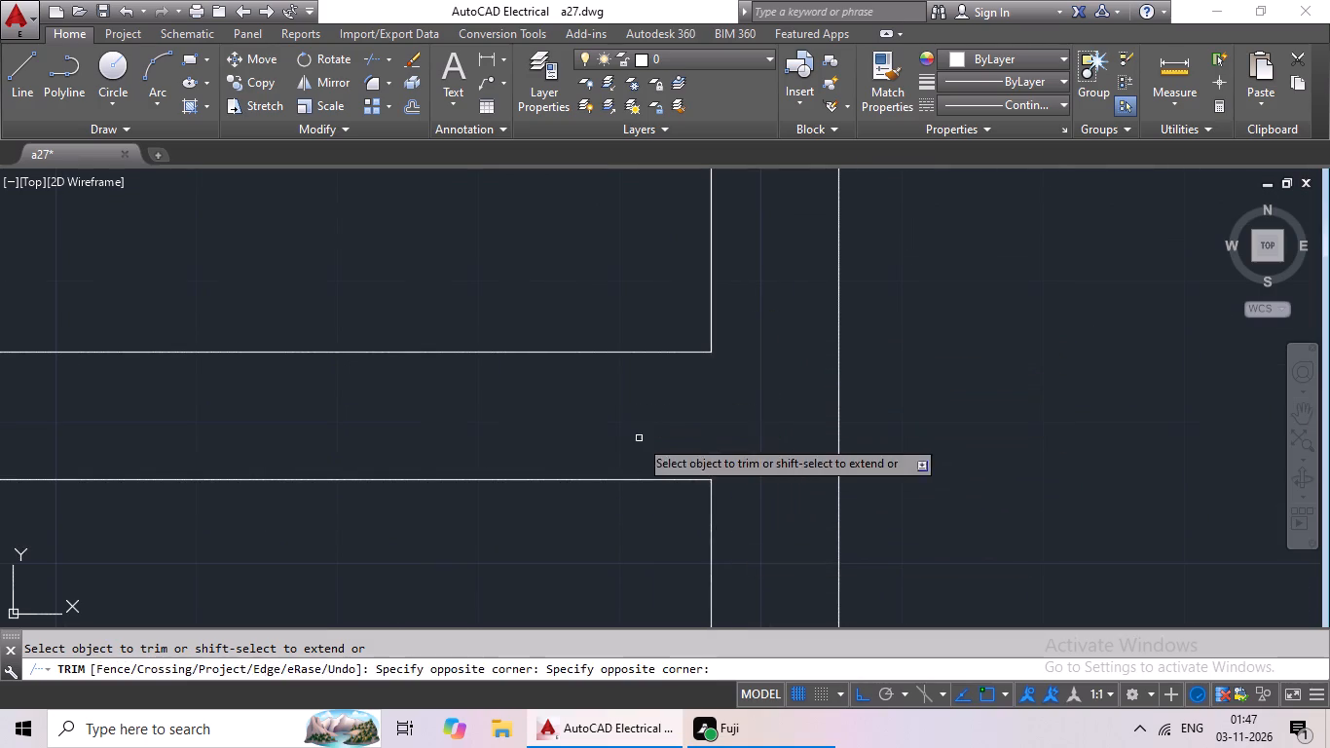
Trim the crossing lines where the east veranda's west wall crosses the main north wall.
{"action": "scroll", "coordinate": [679, 428], "scroll_direction": "down", "scroll_amount": 3}
{"action": "middle_click_drag", "start_coordinate": [581, 477], "coordinate": [835, 484]}
{"action": "scroll", "coordinate": [515, 430], "scroll_direction": "up", "scroll_amount": 3}
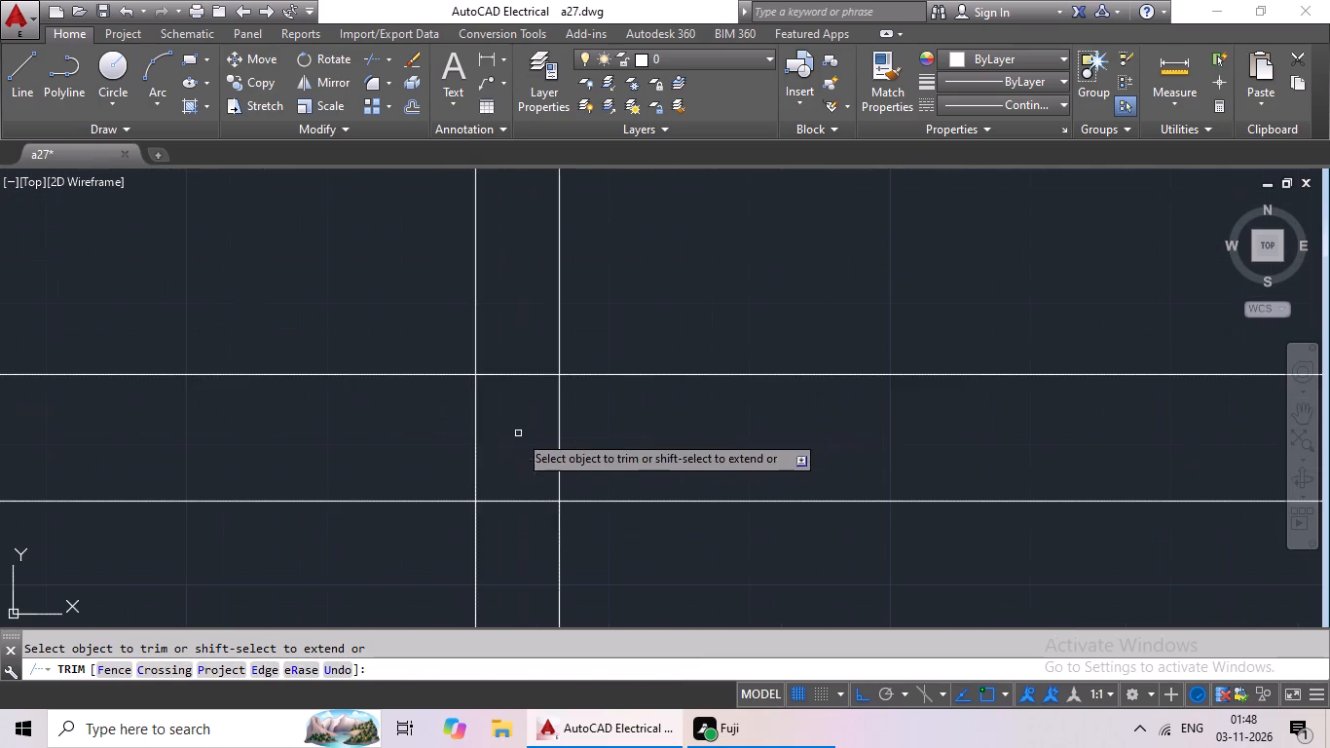
{"action": "left_click_drag", "start_coordinate": [656, 417], "coordinate": [471, 459]}
{"action": "left_click", "coordinate": [468, 460]}
{"action": "left_click_drag", "start_coordinate": [516, 339], "coordinate": [493, 579]}
{"action": "left_click_drag", "start_coordinate": [493, 579], "coordinate": [500, 566]}
{"action": "scroll", "coordinate": [576, 493], "scroll_direction": "down", "scroll_amount": 3}
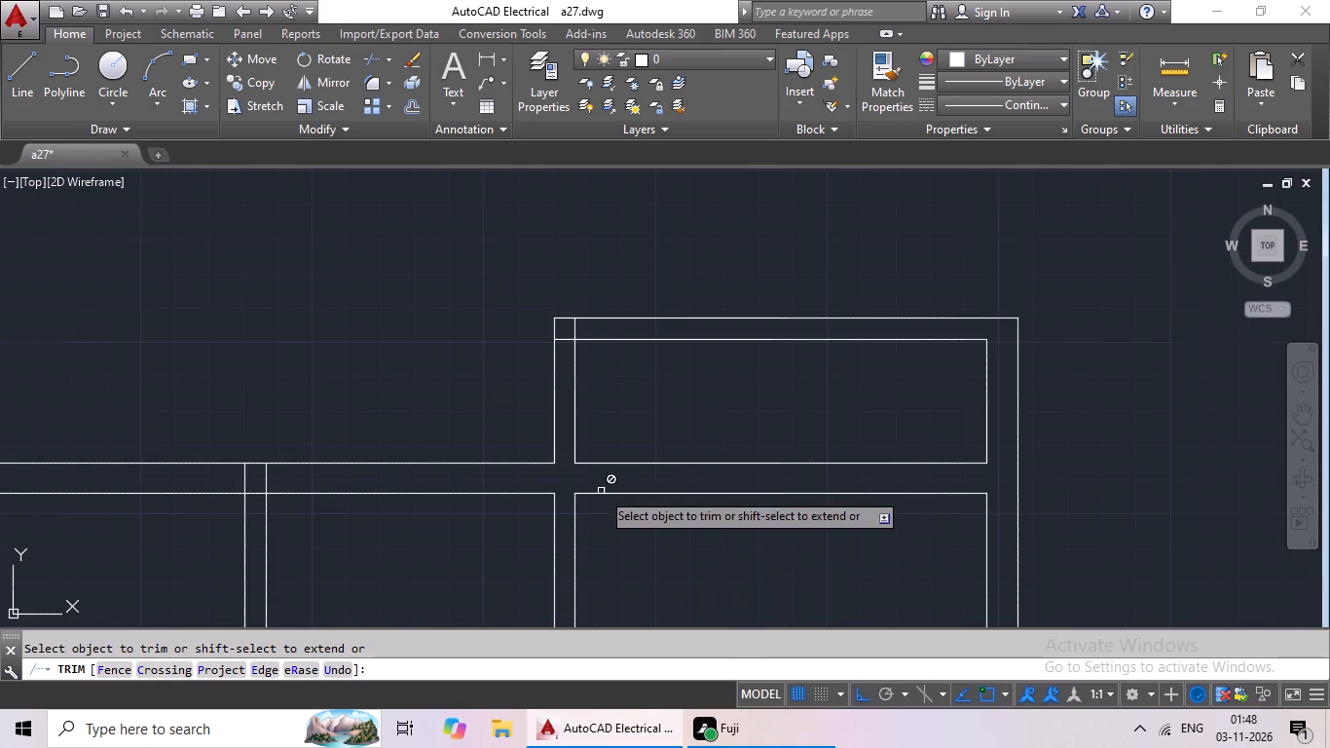
Trim the overlapping line ends at the east veranda's northwest corner into a clean wall corner.
{"action": "scroll", "coordinate": [597, 328], "scroll_direction": "up", "scroll_amount": 5}
{"action": "left_click_drag", "start_coordinate": [470, 308], "coordinate": [316, 348]}
{"action": "left_click", "coordinate": [316, 349]}
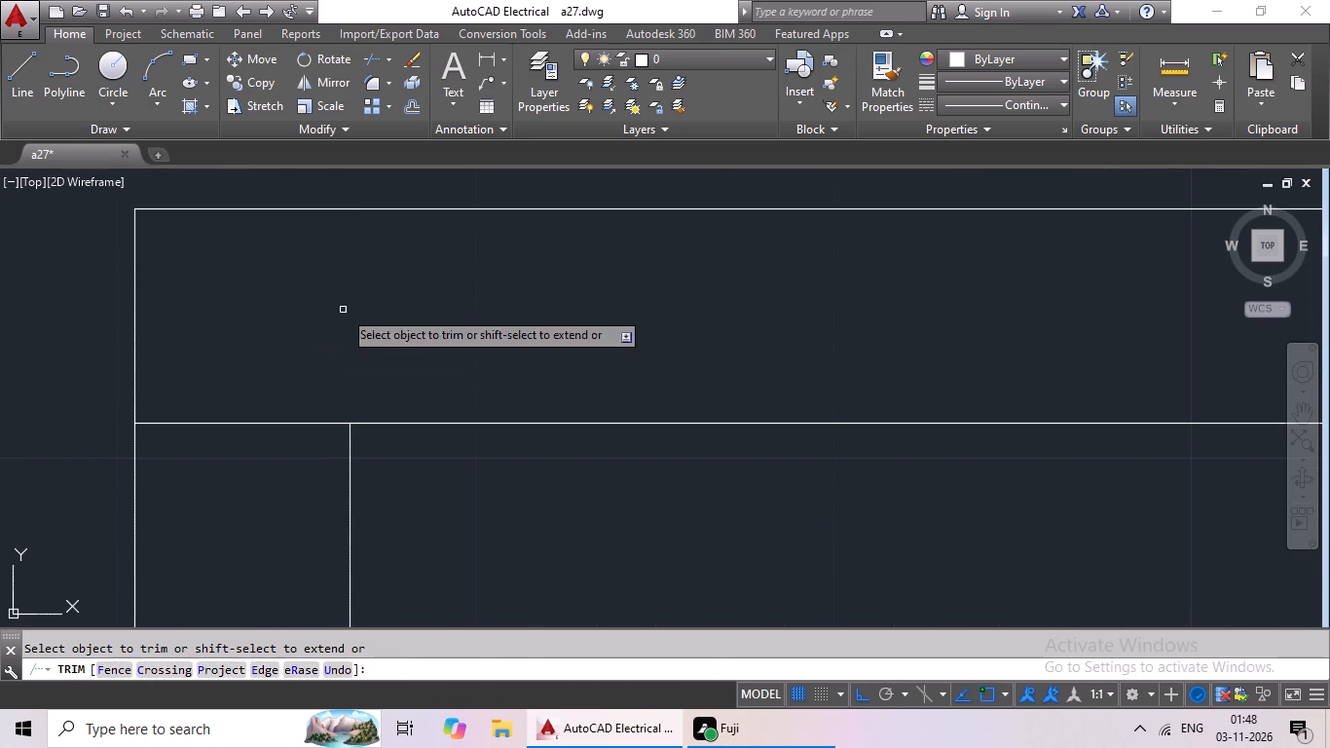
{"action": "left_click_drag", "start_coordinate": [327, 340], "coordinate": [255, 502]}
{"action": "left_click_drag", "start_coordinate": [255, 498], "coordinate": [288, 462]}
{"action": "scroll", "coordinate": [415, 412], "scroll_direction": "down", "scroll_amount": 3}
{"action": "middle_click_drag", "start_coordinate": [518, 502], "coordinate": [552, 335]}
{"action": "scroll", "coordinate": [569, 309], "scroll_direction": "down", "scroll_amount": 2}
{"action": "scroll", "coordinate": [596, 429], "scroll_direction": "down", "scroll_amount": 1}
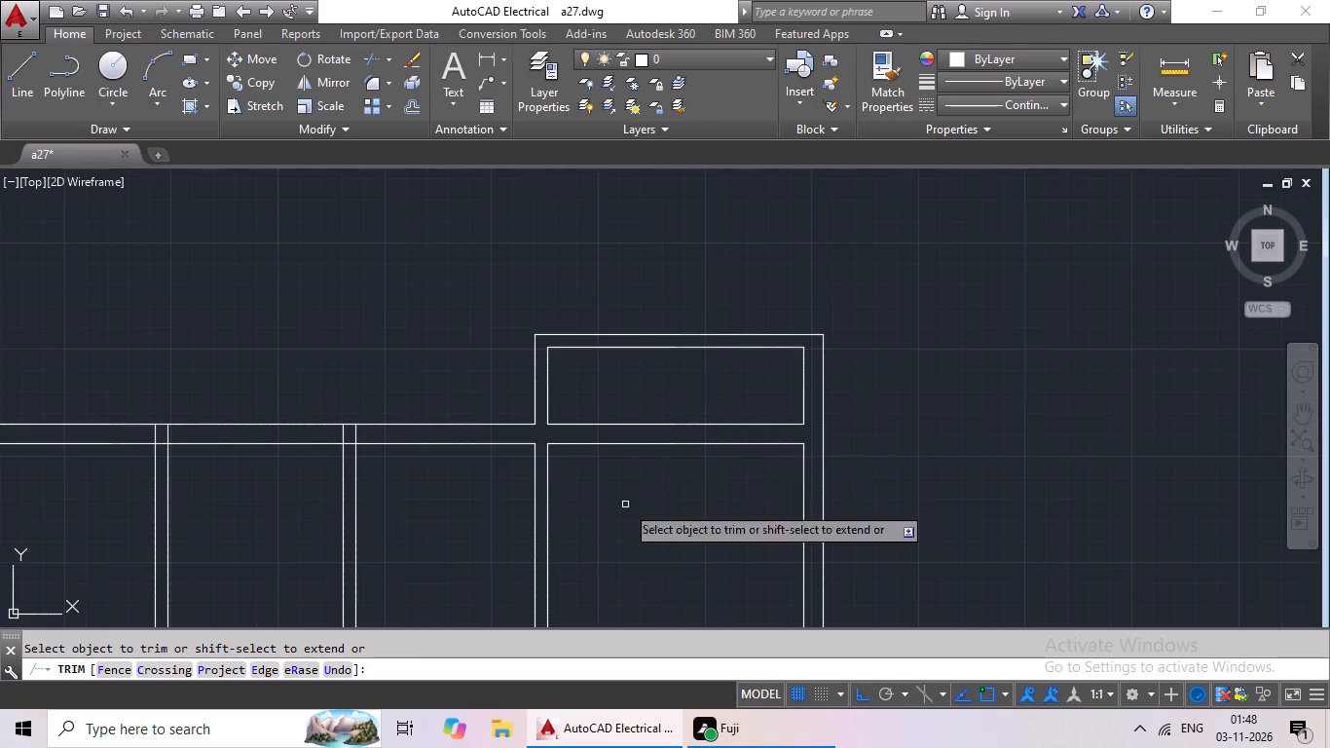
{"action": "middle_click_drag", "start_coordinate": [625, 505], "coordinate": [589, 280]}
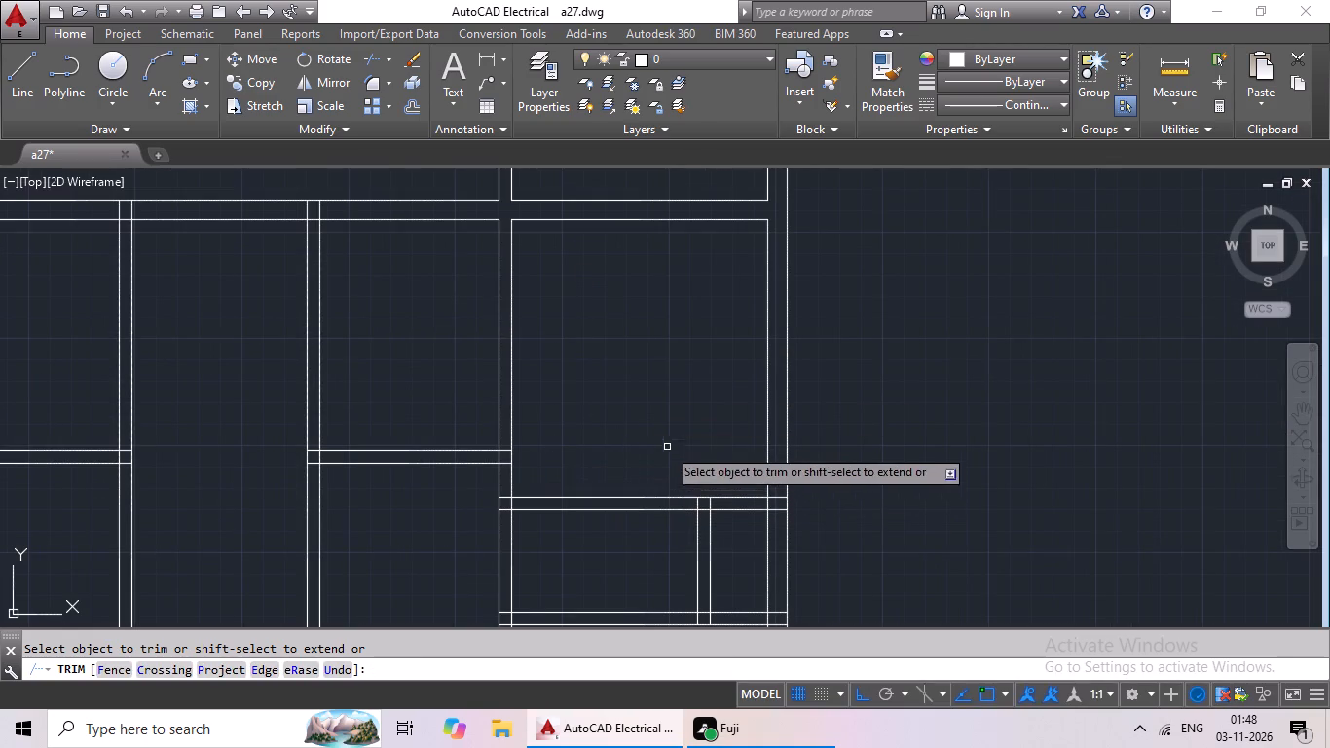
{"action": "middle_click_drag", "start_coordinate": [656, 435], "coordinate": [959, 501]}
{"action": "middle_click_drag", "start_coordinate": [628, 383], "coordinate": [720, 437]}
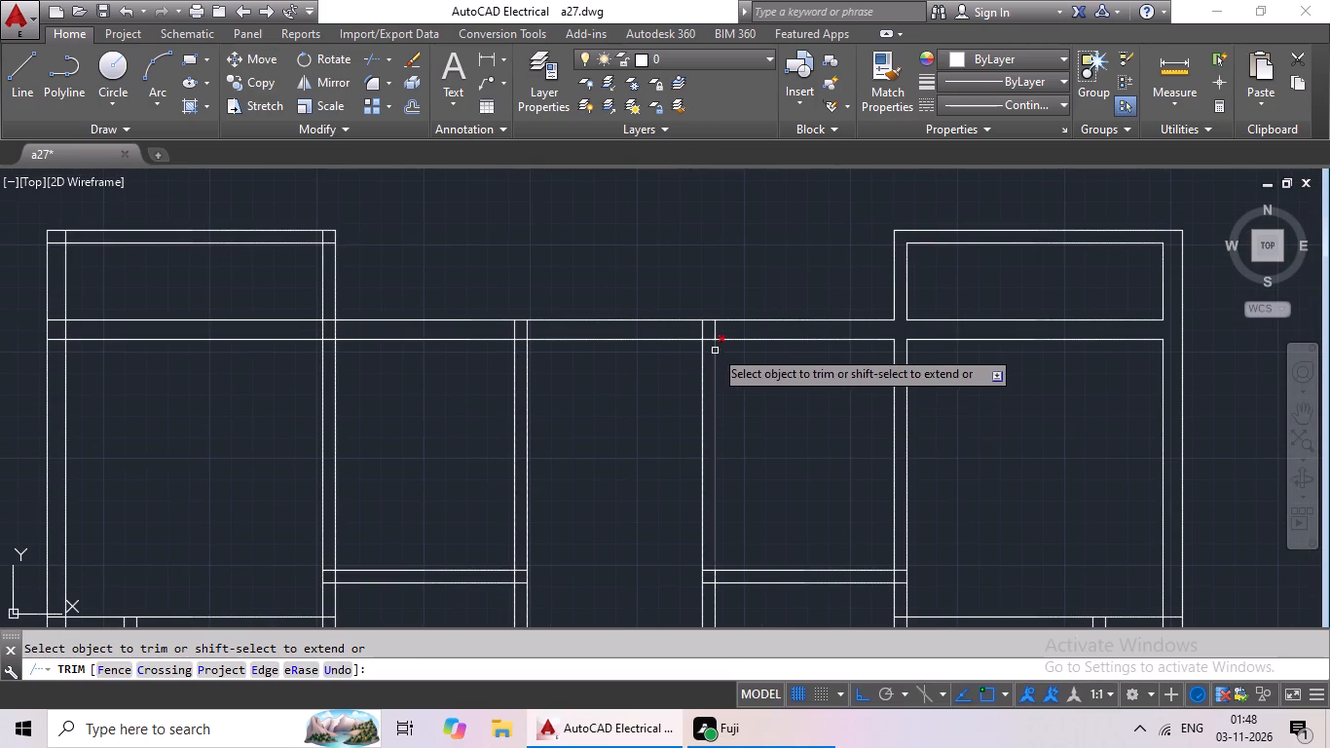
{"action": "scroll", "coordinate": [721, 328], "scroll_direction": "down", "scroll_amount": 1}
{"action": "middle_click_drag", "start_coordinate": [751, 410], "coordinate": [781, 335]}
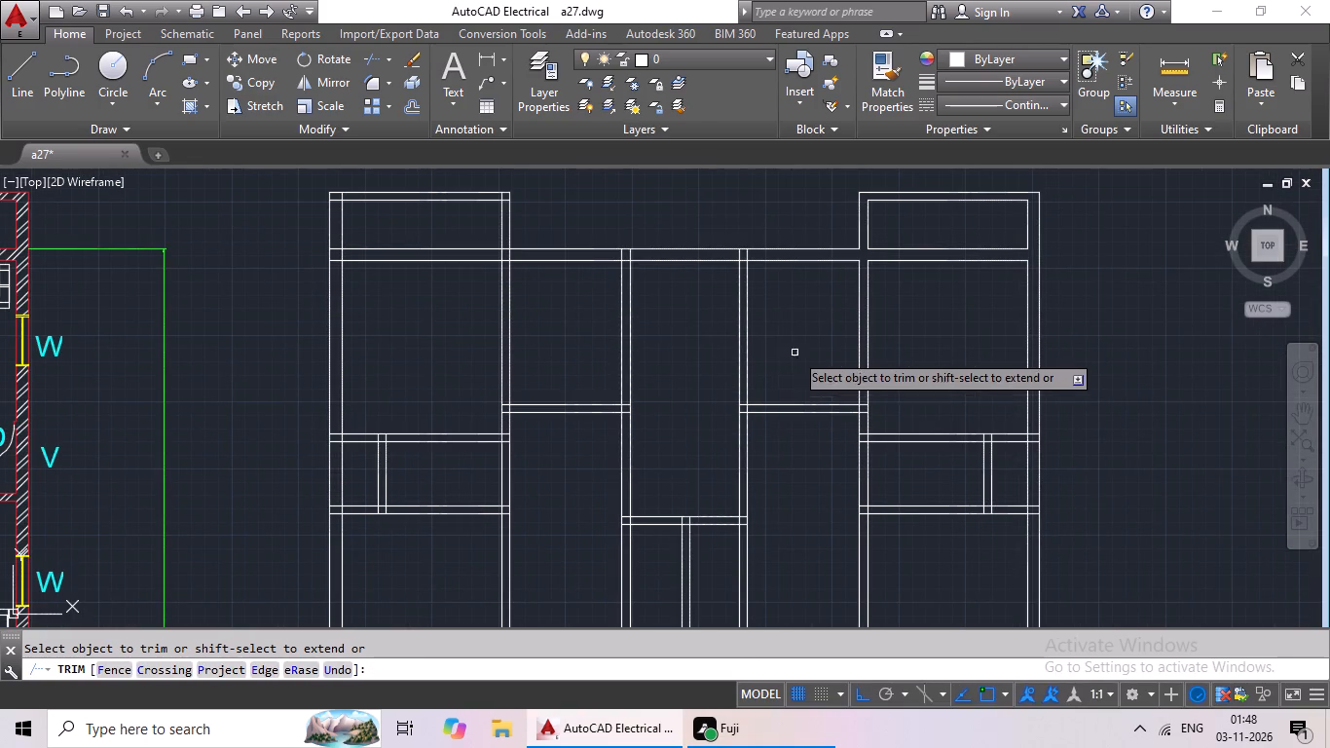
{"action": "key", "text": "Escape"}
{"action": "key", "text": "Escape"}
{"action": "key", "text": "Escape"}
{"action": "key", "text": "Escape"}
{"action": "key", "text": "Escape"}
Start an Offset in the new floor plan and enter a distance beginning with 3.
{"action": "key", "text": "o"}
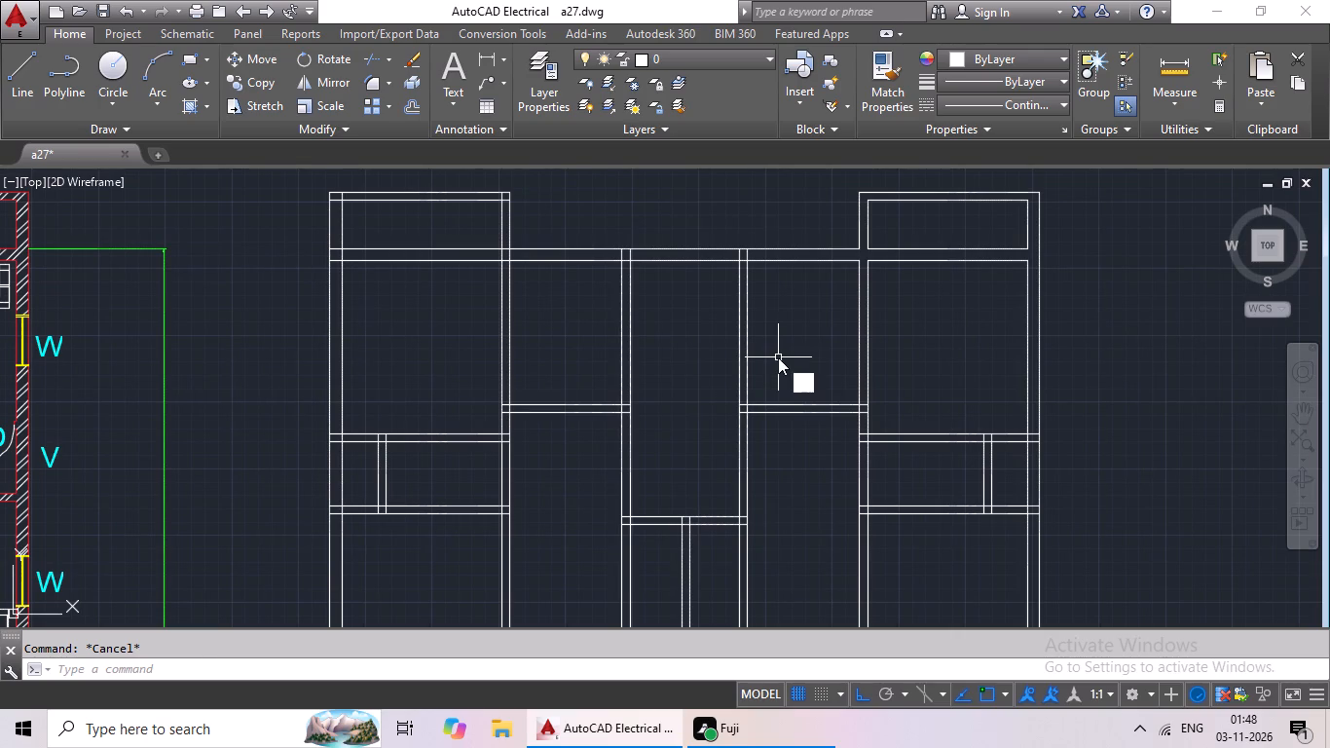
{"action": "key", "text": "Return"}
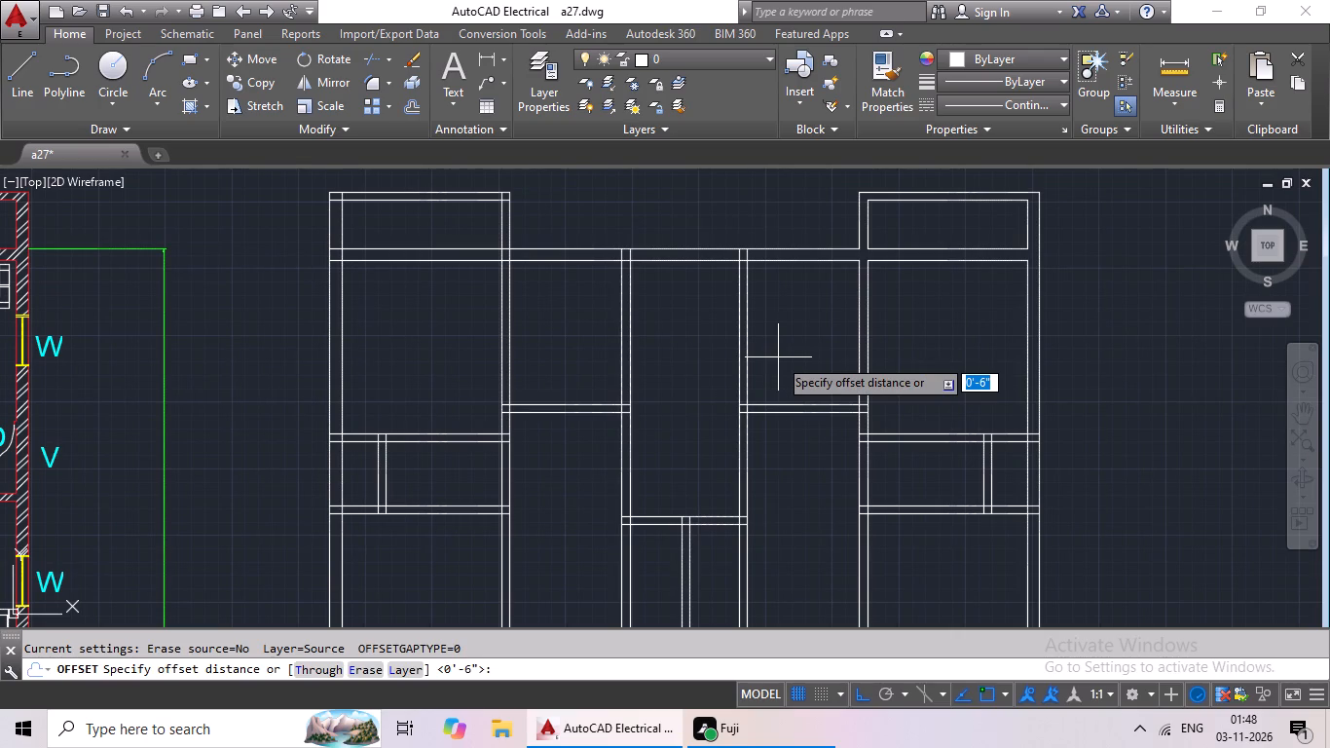
{"action": "key", "text": "3"}
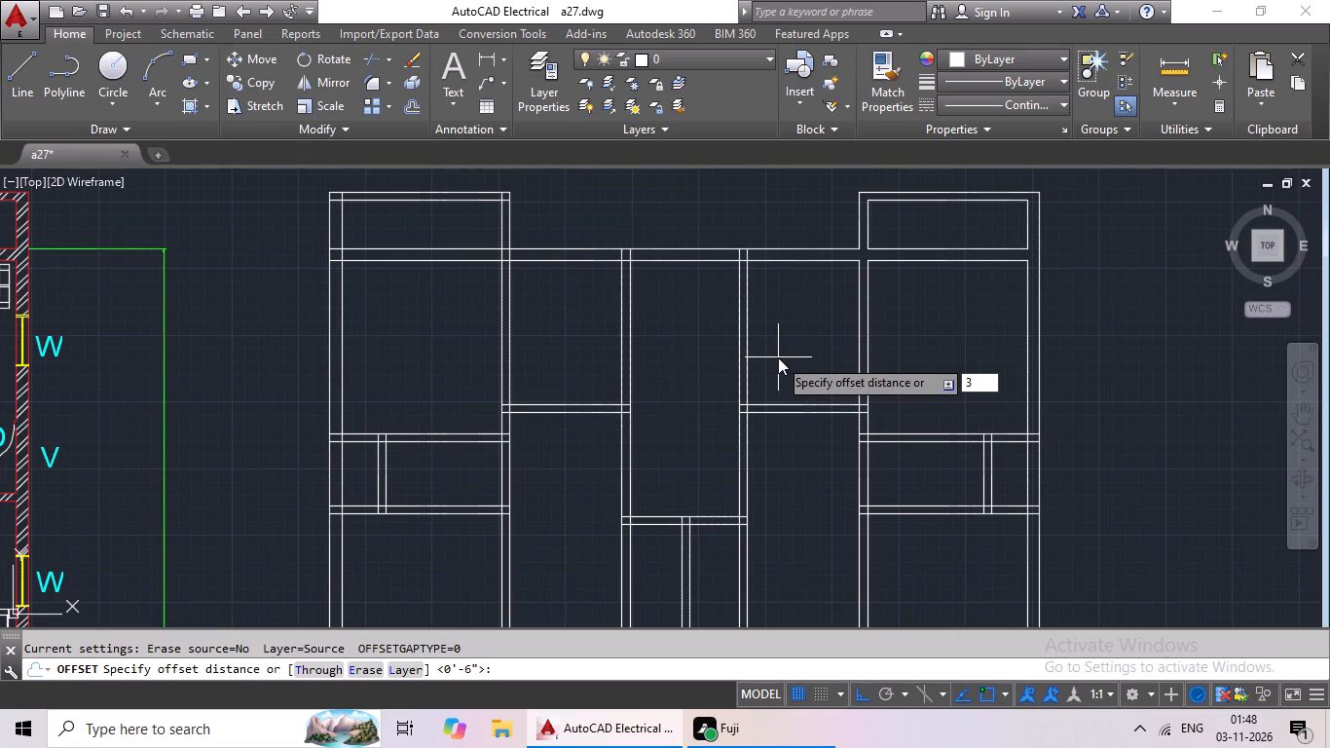
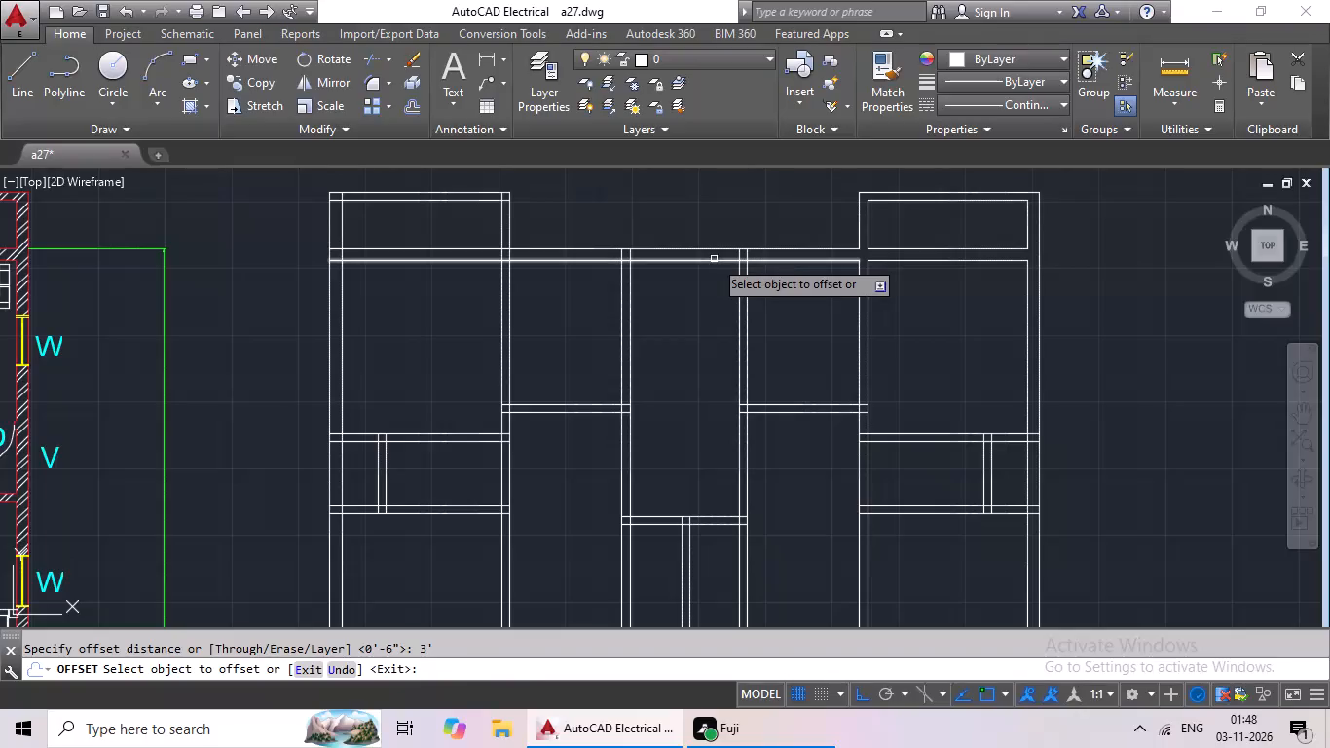
Offset the main north wall's inner line 3' southward to form the stair landing edge.
{"action": "left_click_drag", "start_coordinate": [714, 259], "coordinate": [714, 269]}
{"action": "left_click", "coordinate": [715, 333]}
{"action": "key", "text": "Escape"}
{"action": "key", "text": "Escape"}
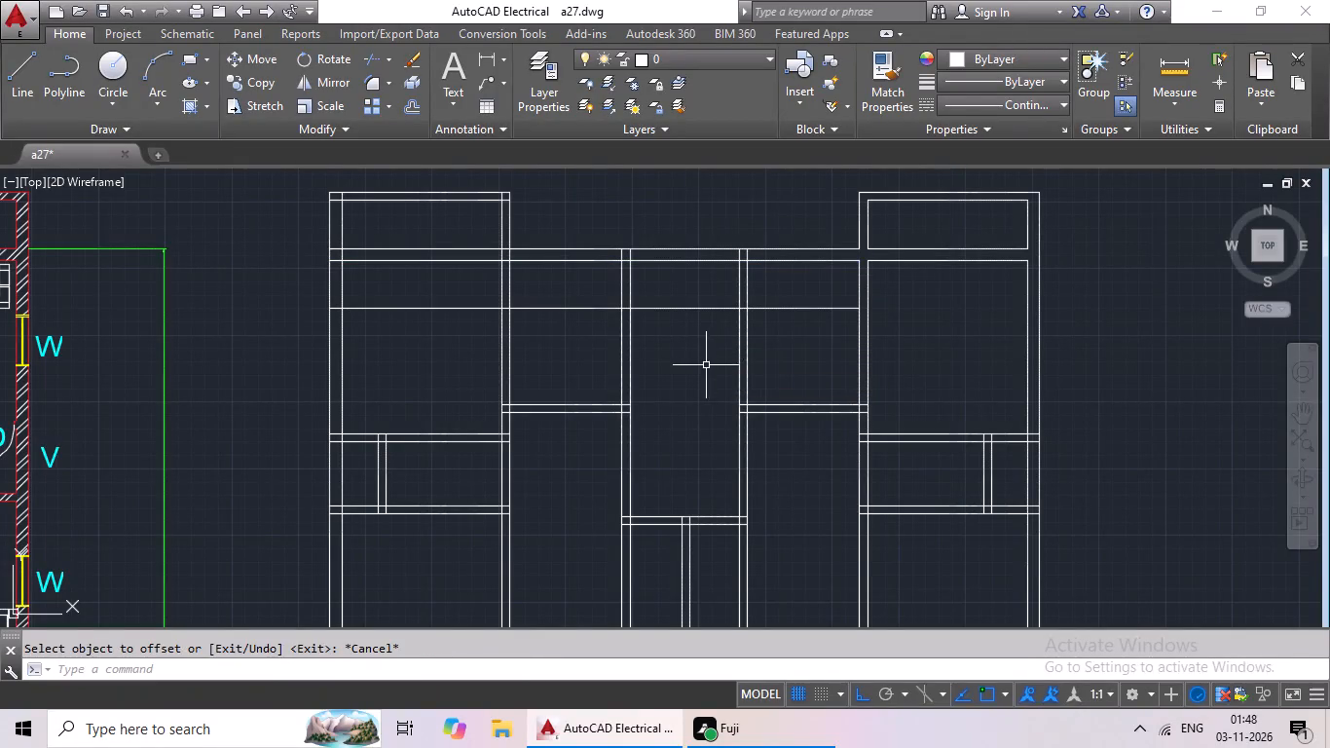
{"action": "key", "text": "Escape"}
{"action": "key", "text": "Escape"}
Trim away the landing line where it crosses the rooms east and west of the stairwell.
{"action": "type", "text": "tr"}
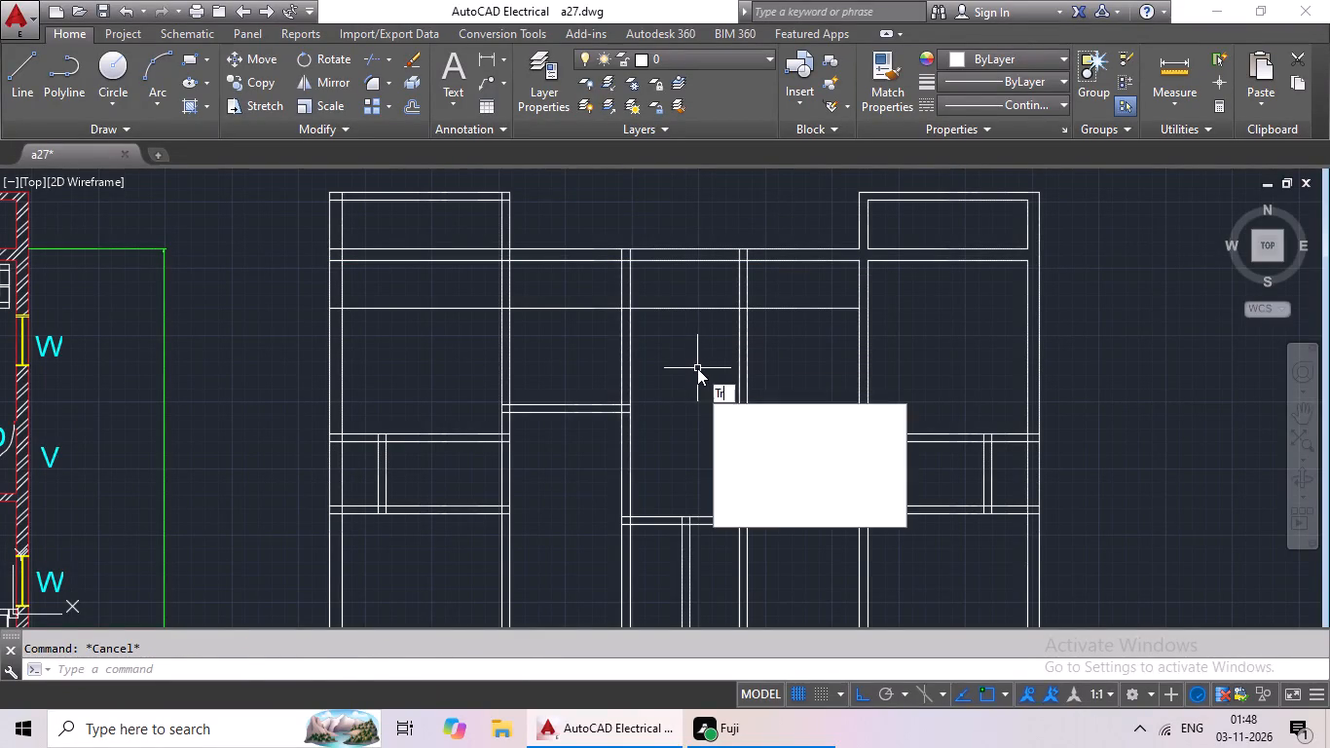
{"action": "key", "text": "space"}
{"action": "key", "text": "space"}
{"action": "left_click", "coordinate": [797, 312]}
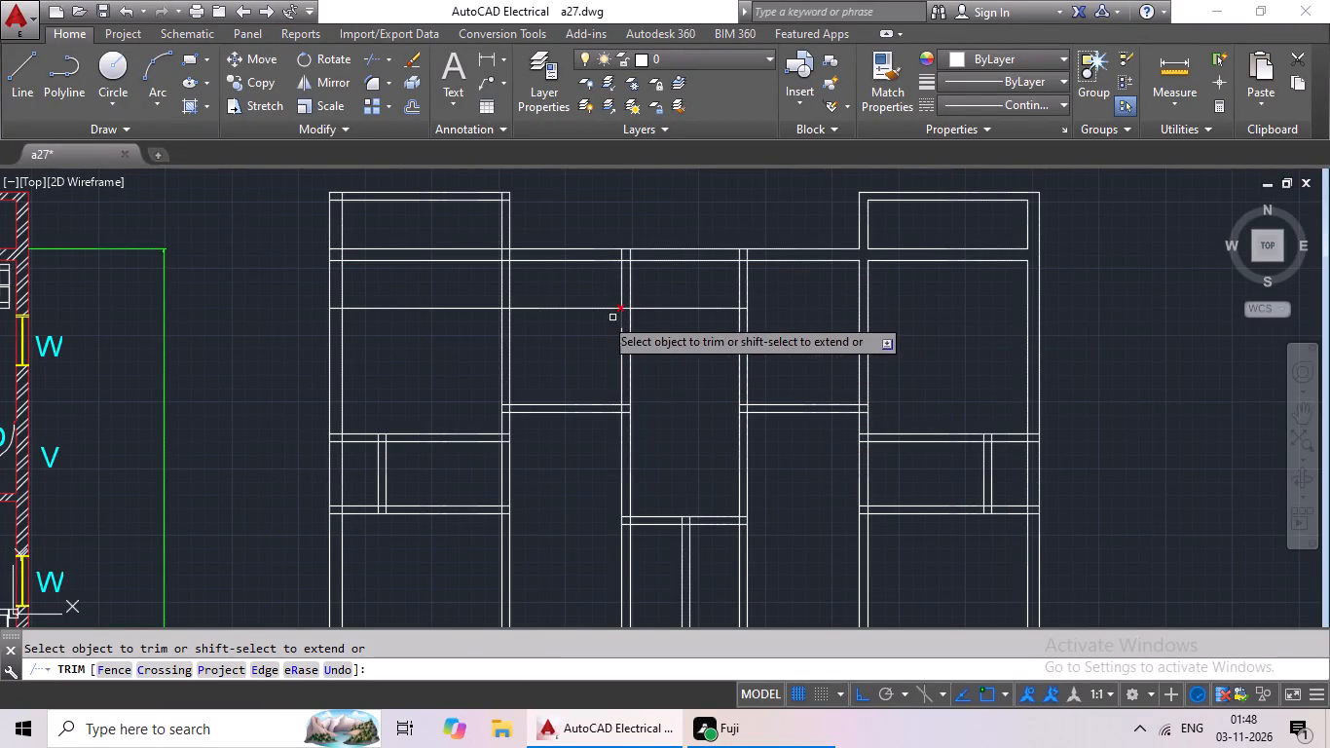
{"action": "left_click", "coordinate": [603, 308]}
{"action": "left_click", "coordinate": [482, 307]}
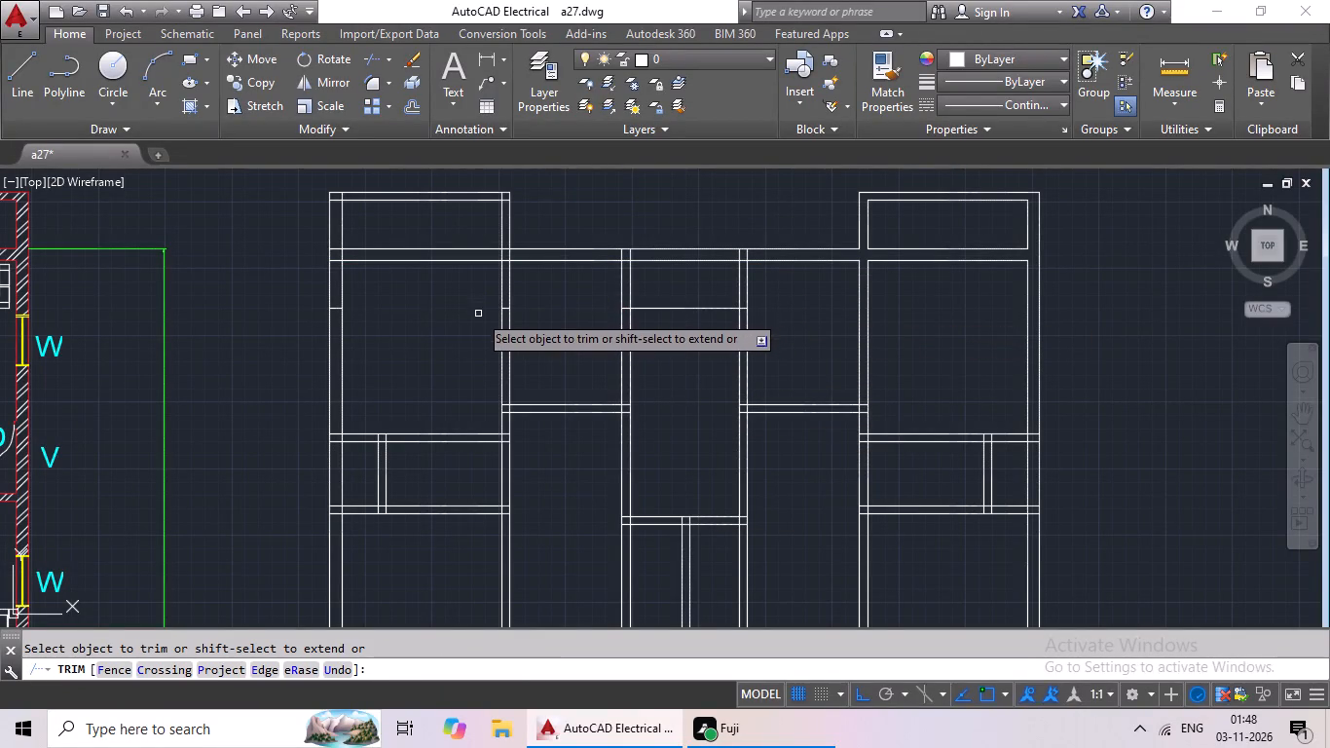
{"action": "key", "text": "Escape"}
{"action": "key", "text": "Escape"}
{"action": "key", "text": "Escape"}
Delete the two leftover landing line pieces inside the northwest bedroom's east wall and the west outer wall.
{"action": "scroll", "coordinate": [511, 314], "scroll_direction": "up", "scroll_amount": 2}
{"action": "left_click", "coordinate": [491, 301]}
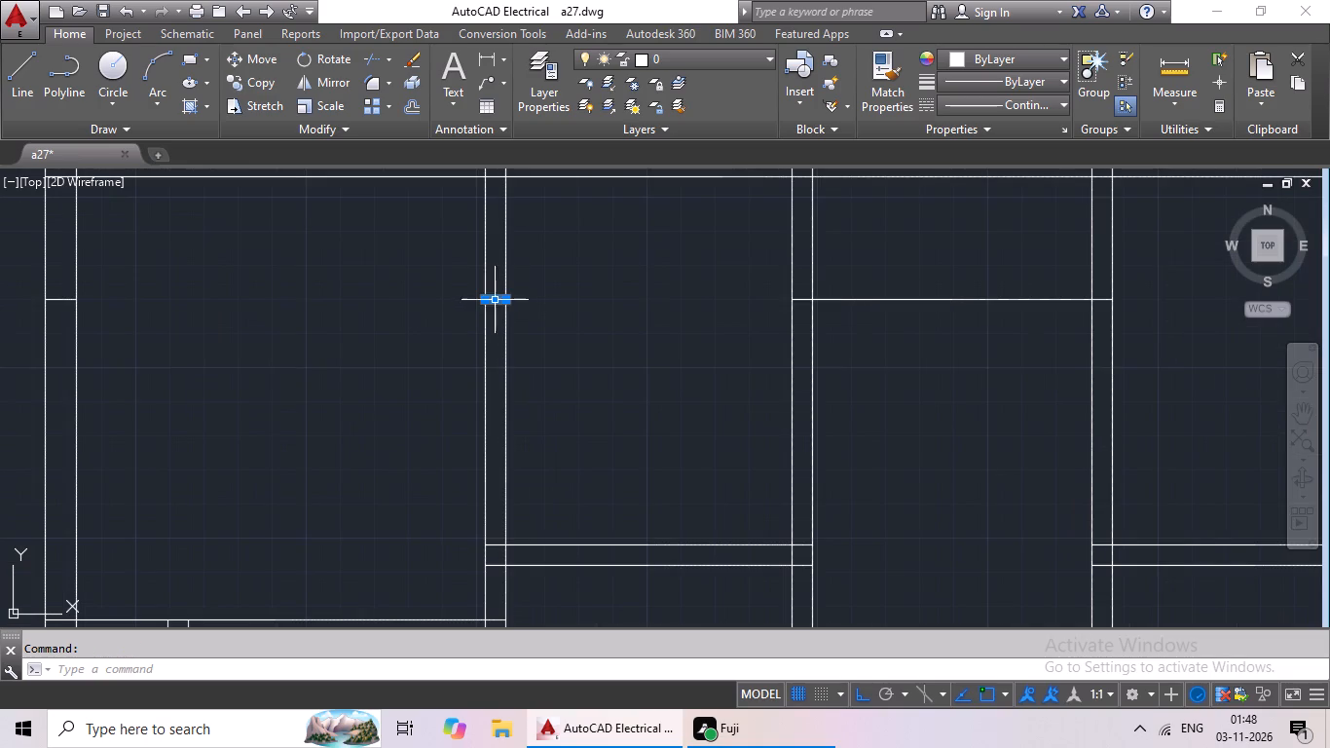
{"action": "middle_click_drag", "start_coordinate": [401, 323], "coordinate": [647, 331]}
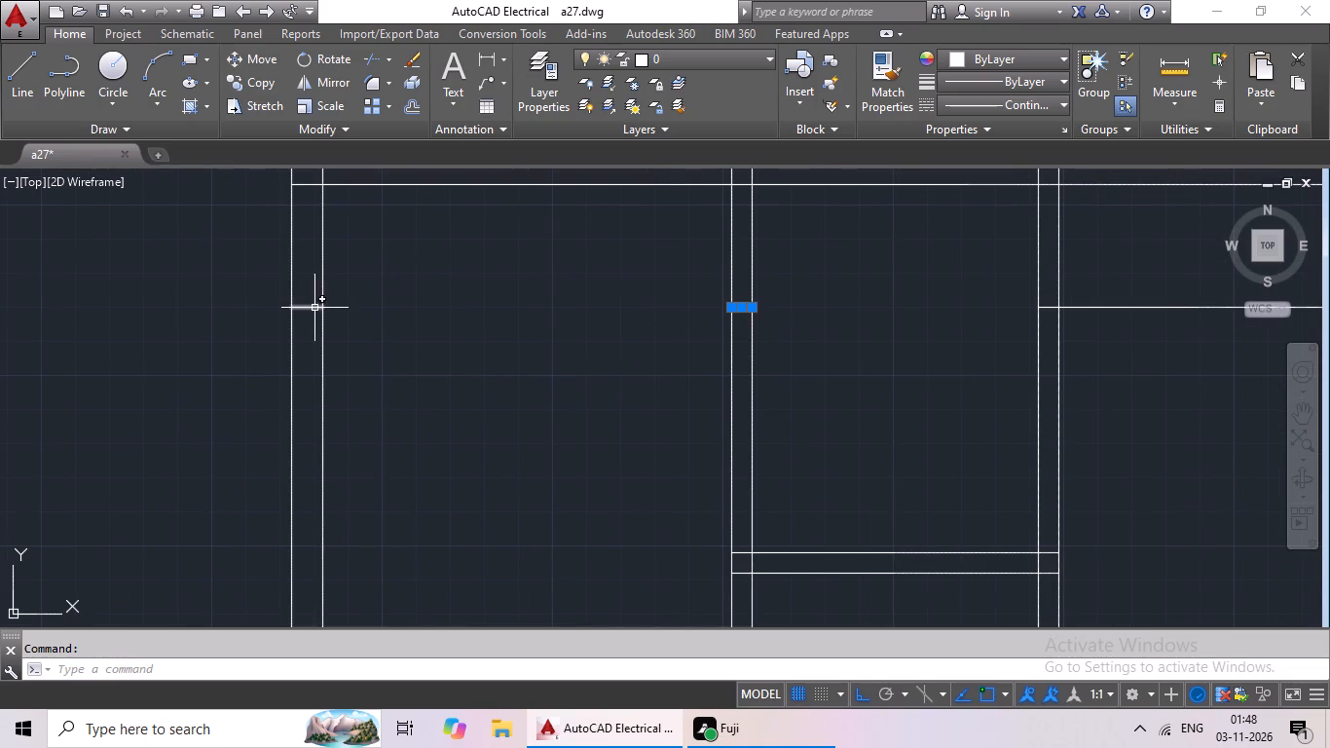
{"action": "left_click", "coordinate": [315, 308]}
{"action": "key", "text": "Delete"}
{"action": "key", "text": "Delete"}
Trim both ends of the landing line back to the inner faces of the stairwell's side walls.
{"action": "scroll", "coordinate": [753, 366], "scroll_direction": "down", "scroll_amount": 1}
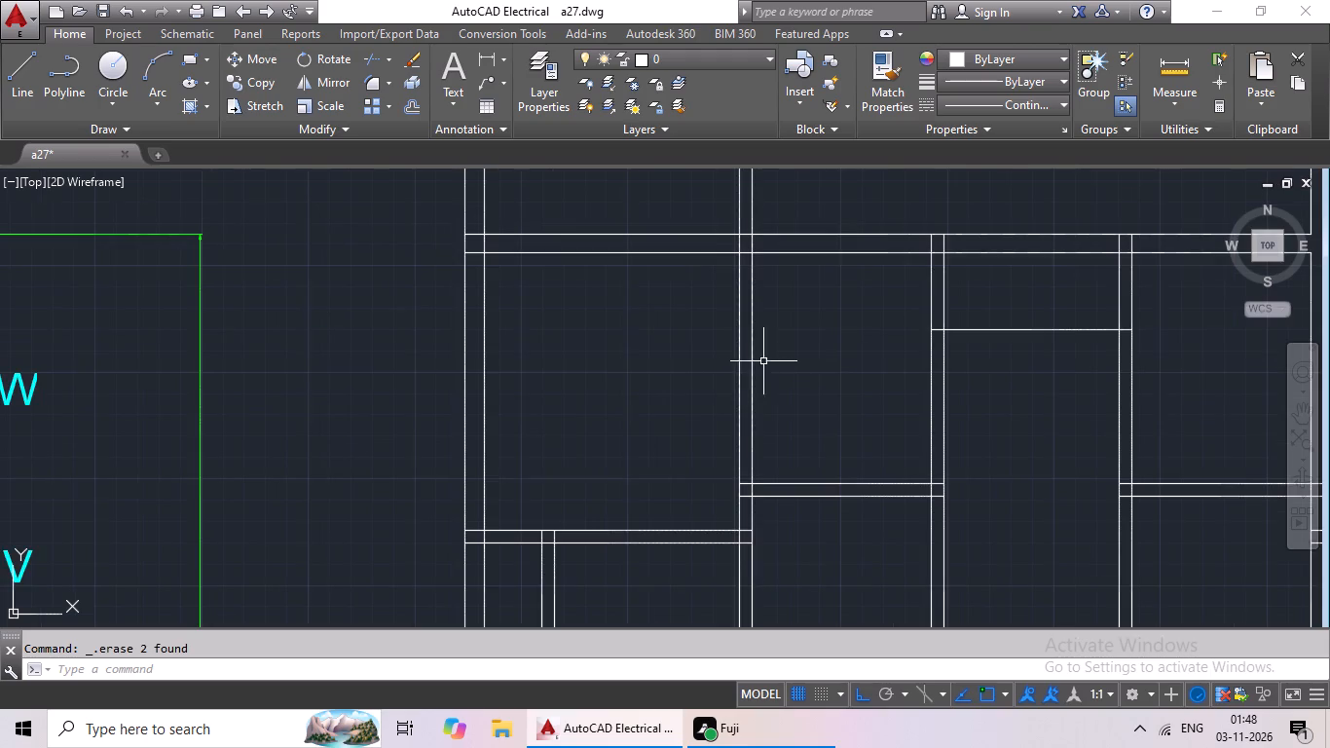
{"action": "middle_click_drag", "start_coordinate": [771, 355], "coordinate": [776, 319]}
{"action": "middle_click_drag", "start_coordinate": [783, 320], "coordinate": [608, 361]}
{"action": "middle_click_drag", "start_coordinate": [825, 353], "coordinate": [762, 366]}
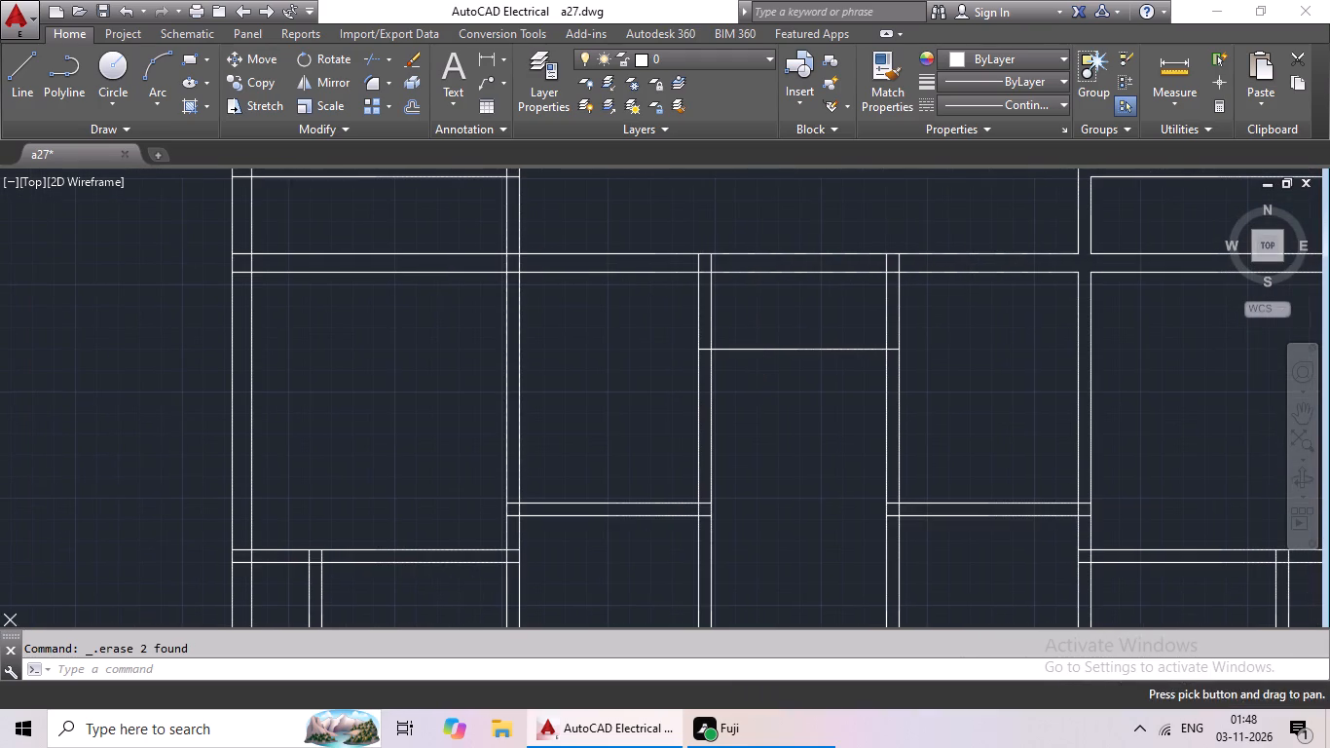
{"action": "key", "text": "Escape"}
{"action": "key", "text": "Escape"}
{"action": "type", "text": "tr"}
{"action": "key", "text": "space"}
{"action": "key", "text": "space"}
{"action": "left_click", "coordinate": [706, 352]}
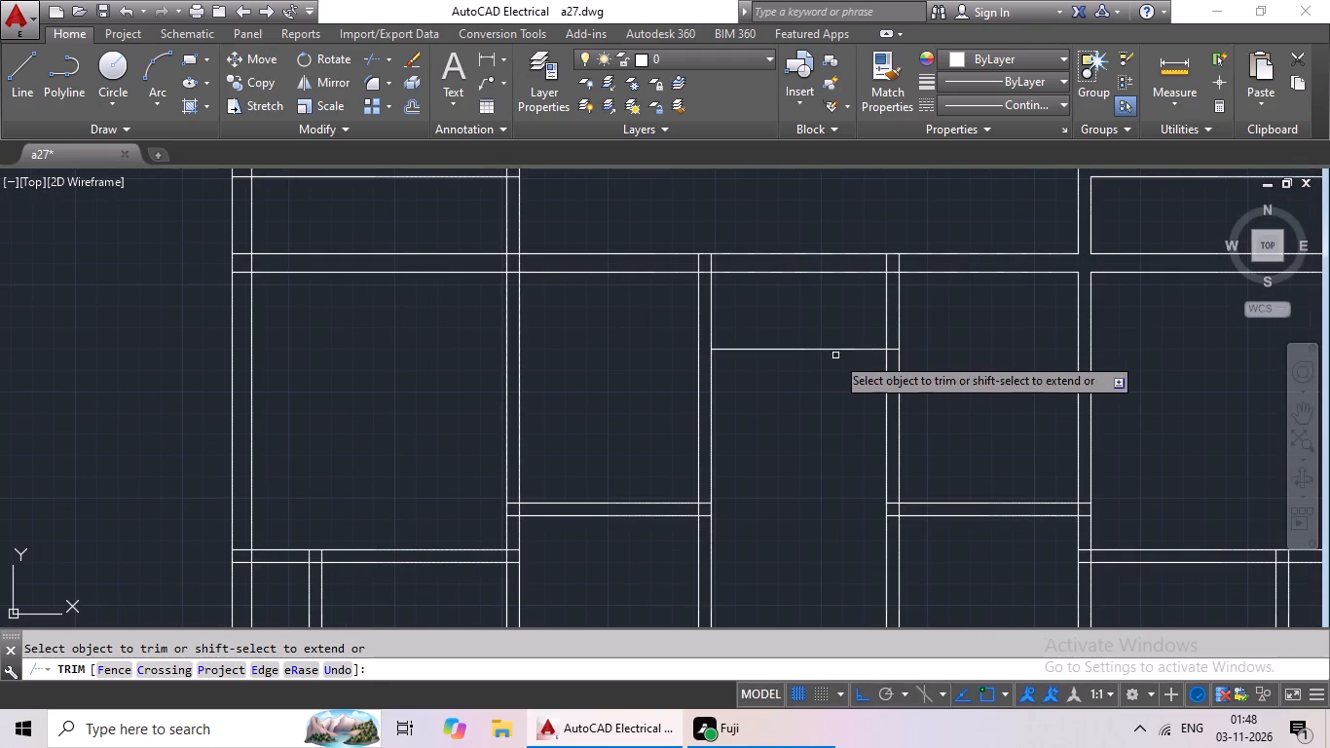
{"action": "left_click", "coordinate": [893, 349]}
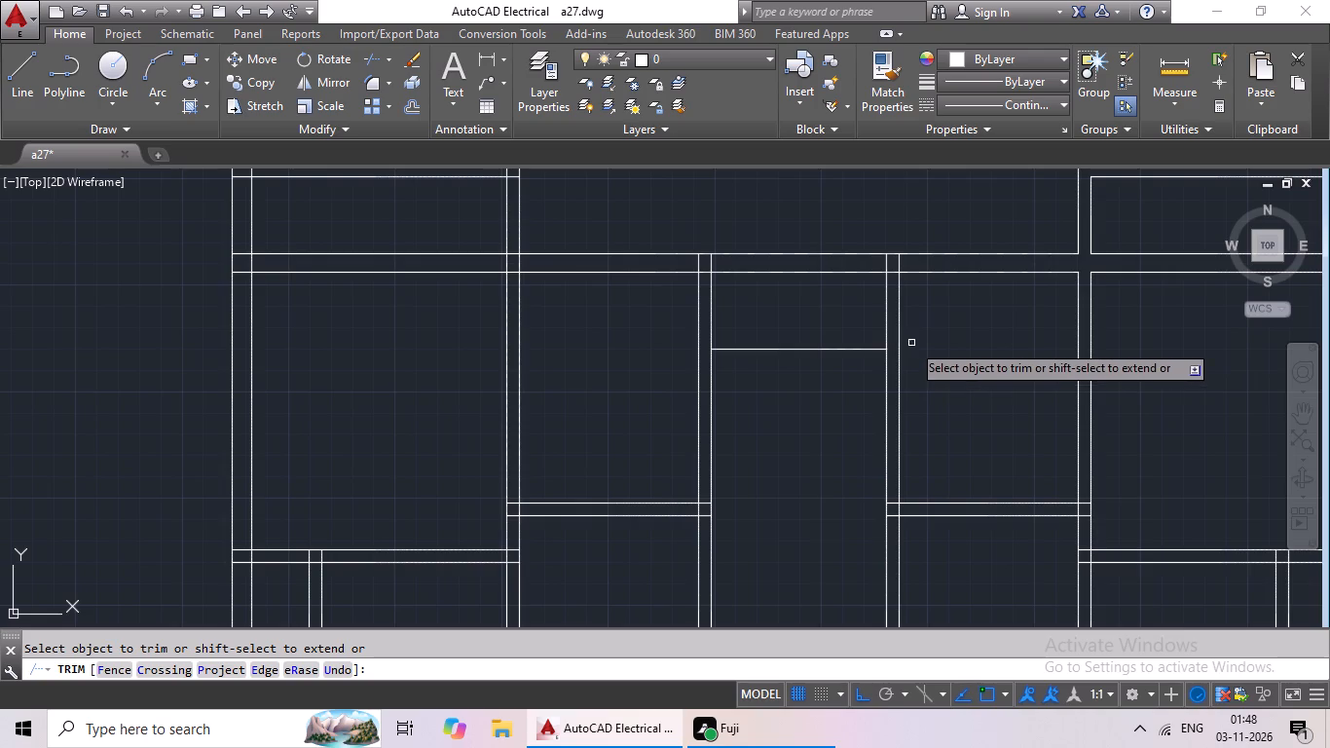
{"action": "scroll", "coordinate": [912, 341], "scroll_direction": "down", "scroll_amount": 2}
{"action": "middle_click_drag", "start_coordinate": [914, 338], "coordinate": [873, 334]}
{"action": "middle_click_drag", "start_coordinate": [905, 334], "coordinate": [847, 348]}
{"action": "key", "text": "Escape"}
{"action": "key", "text": "Escape"}
{"action": "key", "text": "Escape"}
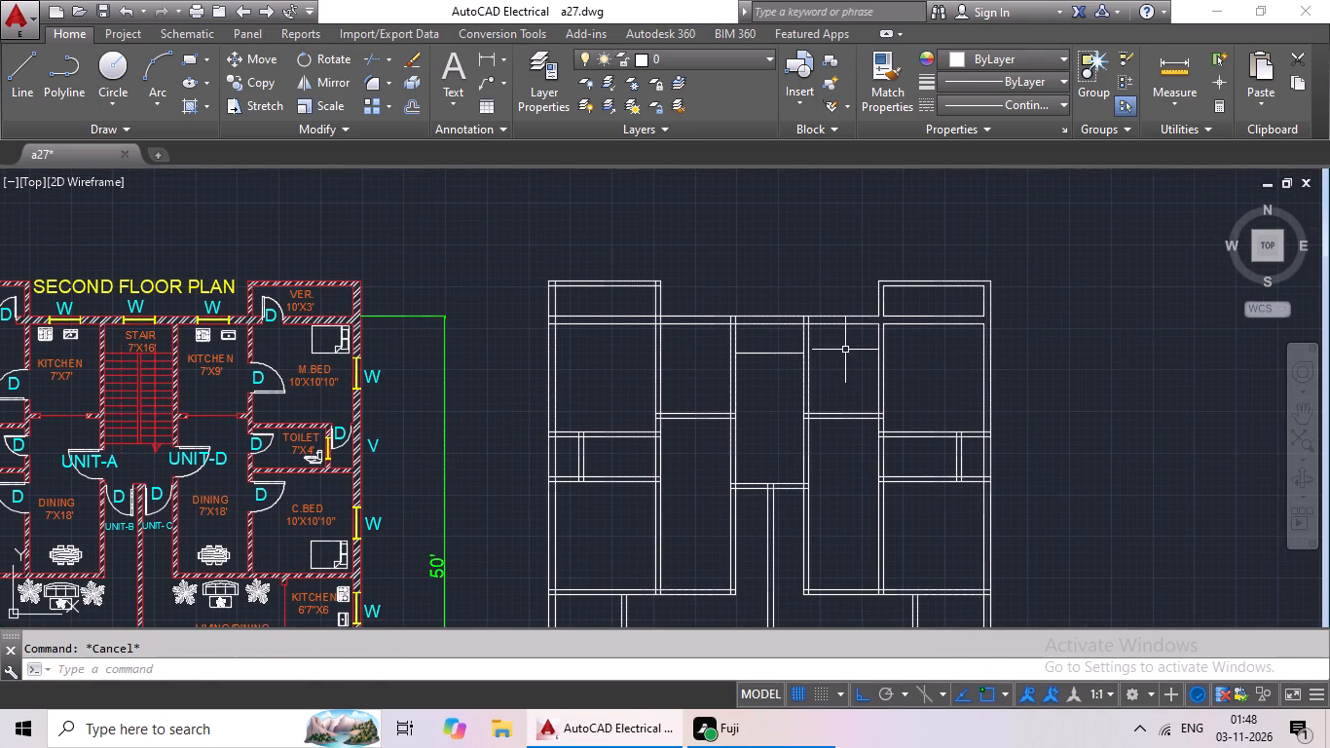
Offset the inner line of the stairwell's west wall 3'5" eastward as the stair centre line.
{"action": "key", "text": "o"}
{"action": "key", "text": "Return"}
{"action": "type", "text": "3'5\""}
{"action": "key", "text": "Return"}
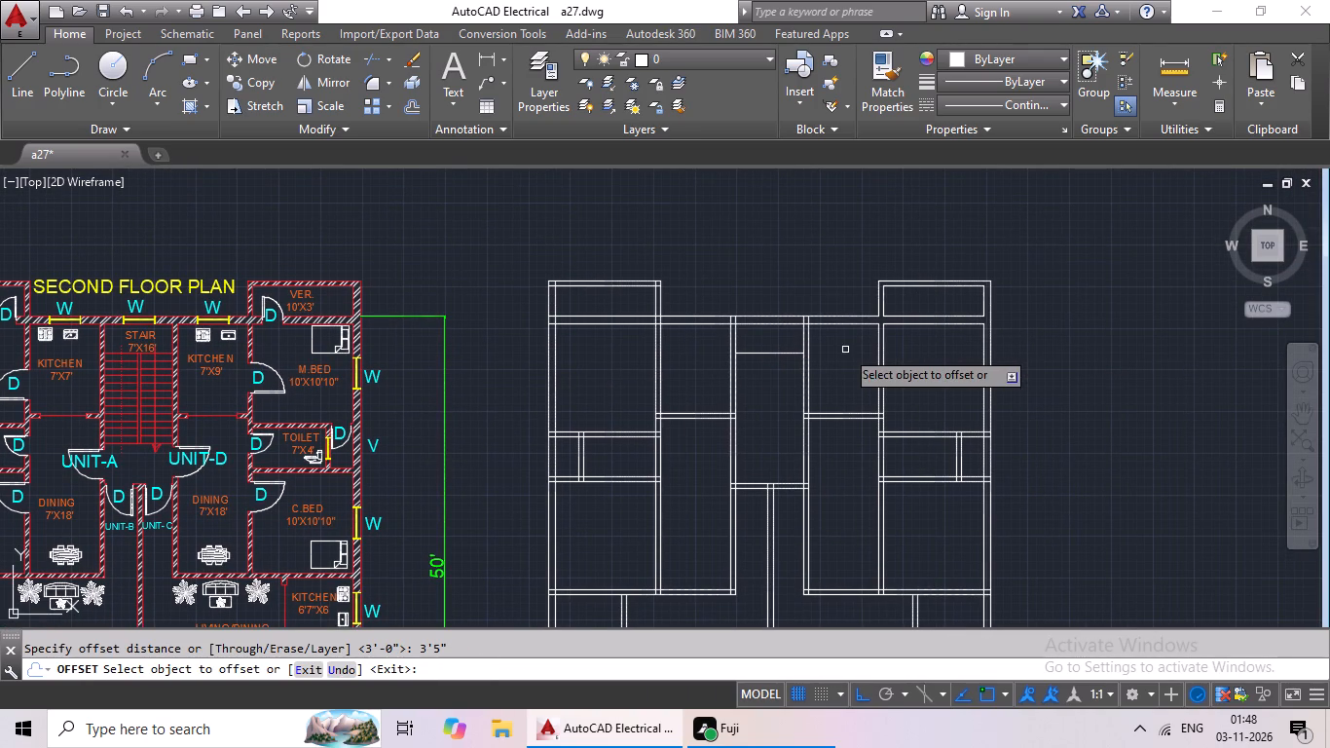
{"action": "left_click", "coordinate": [735, 346]}
{"action": "left_click", "coordinate": [765, 343]}
{"action": "scroll", "coordinate": [776, 443], "scroll_direction": "up", "scroll_amount": 1}
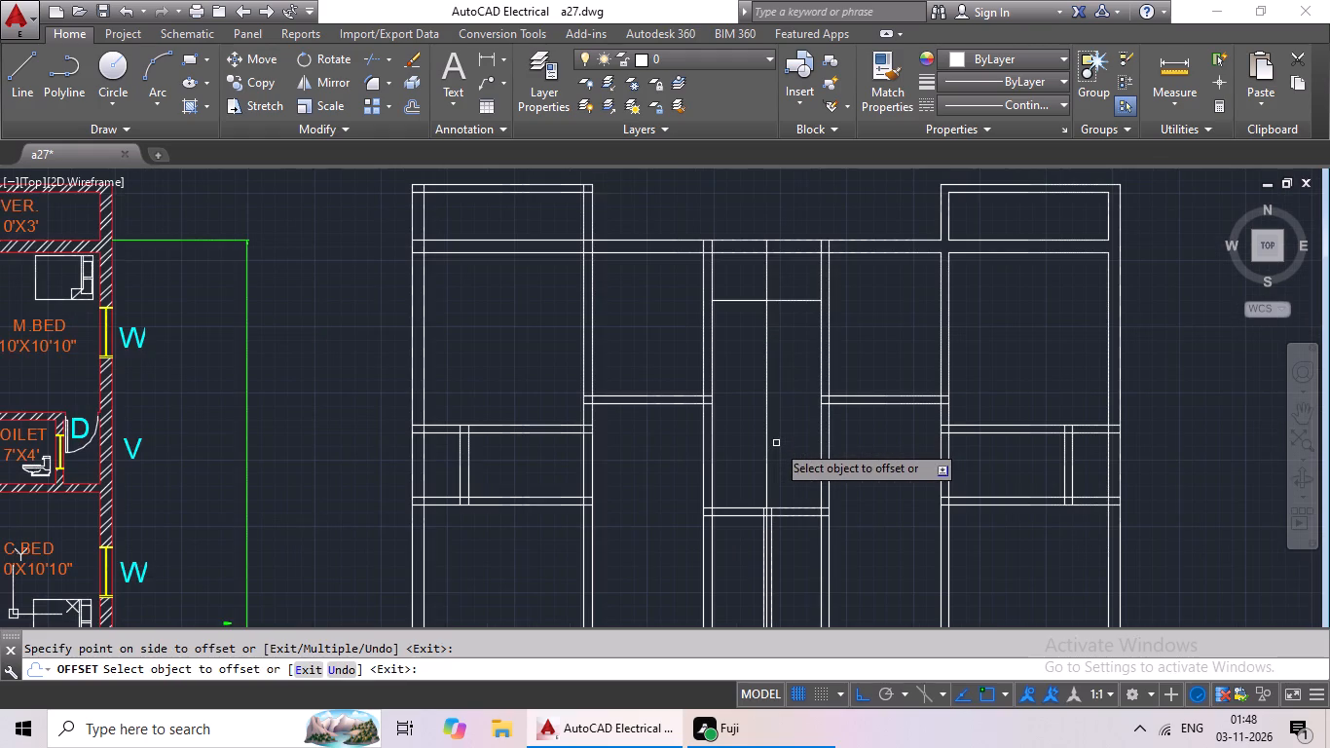
{"action": "middle_click_drag", "start_coordinate": [777, 453], "coordinate": [772, 383]}
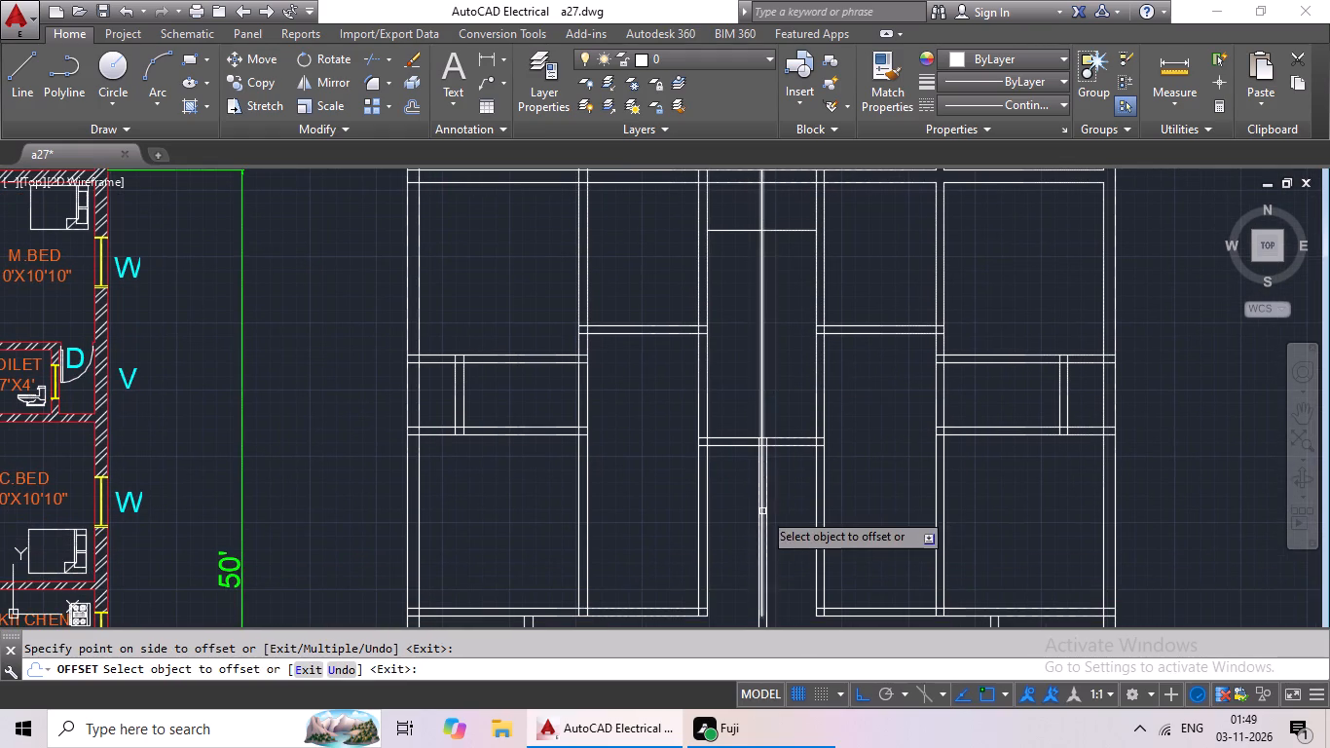
{"action": "key", "text": "Escape"}
{"action": "key", "text": "Escape"}
{"action": "scroll", "coordinate": [779, 482], "scroll_direction": "up", "scroll_amount": 1}
{"action": "key", "text": "Escape"}
Trim the stair centre line at the stairwell's south wall and delete the part left below it.
{"action": "scroll", "coordinate": [788, 489], "scroll_direction": "down", "scroll_amount": 1}
{"action": "scroll", "coordinate": [793, 488], "scroll_direction": "up", "scroll_amount": 2}
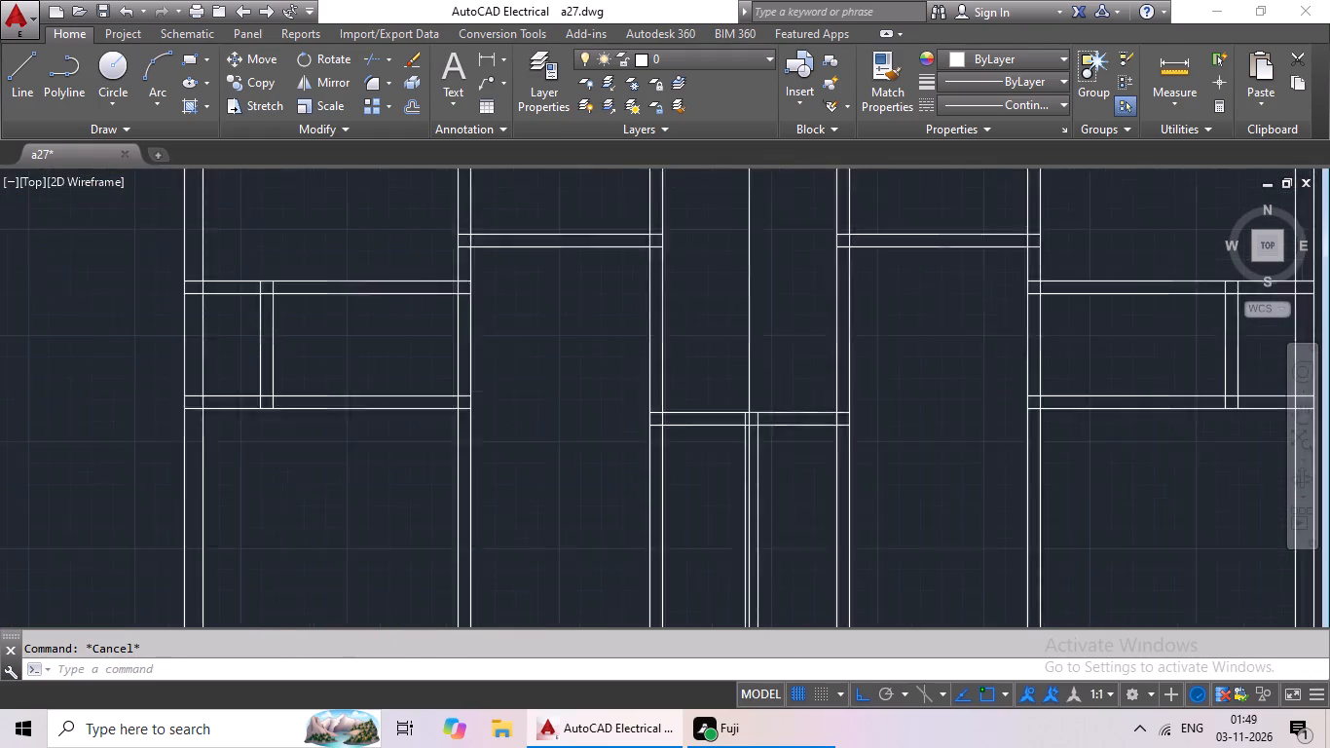
{"action": "key", "text": "Escape"}
{"action": "key", "text": "t"}
{"action": "key", "text": "r"}
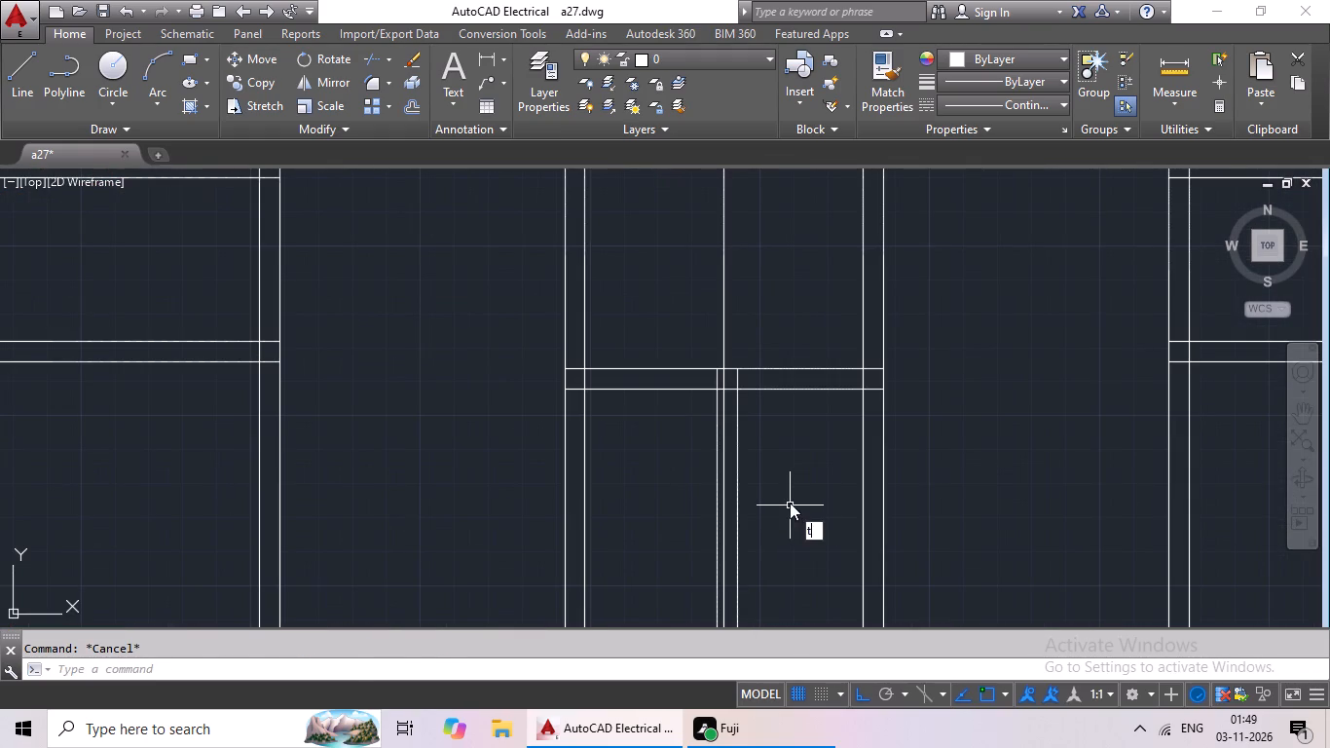
{"action": "key", "text": "space"}
{"action": "key", "text": "space"}
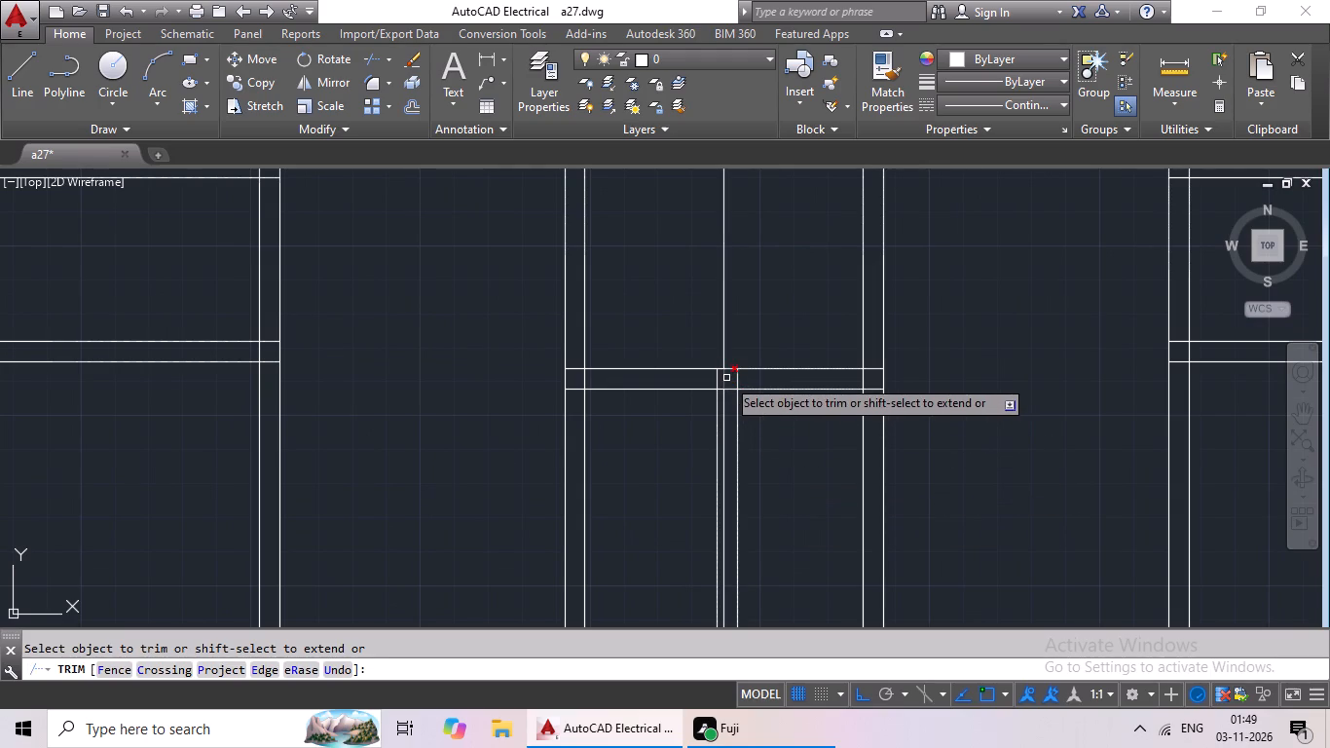
{"action": "left_click", "coordinate": [726, 378]}
{"action": "key", "text": "Escape"}
{"action": "left_click", "coordinate": [721, 438]}
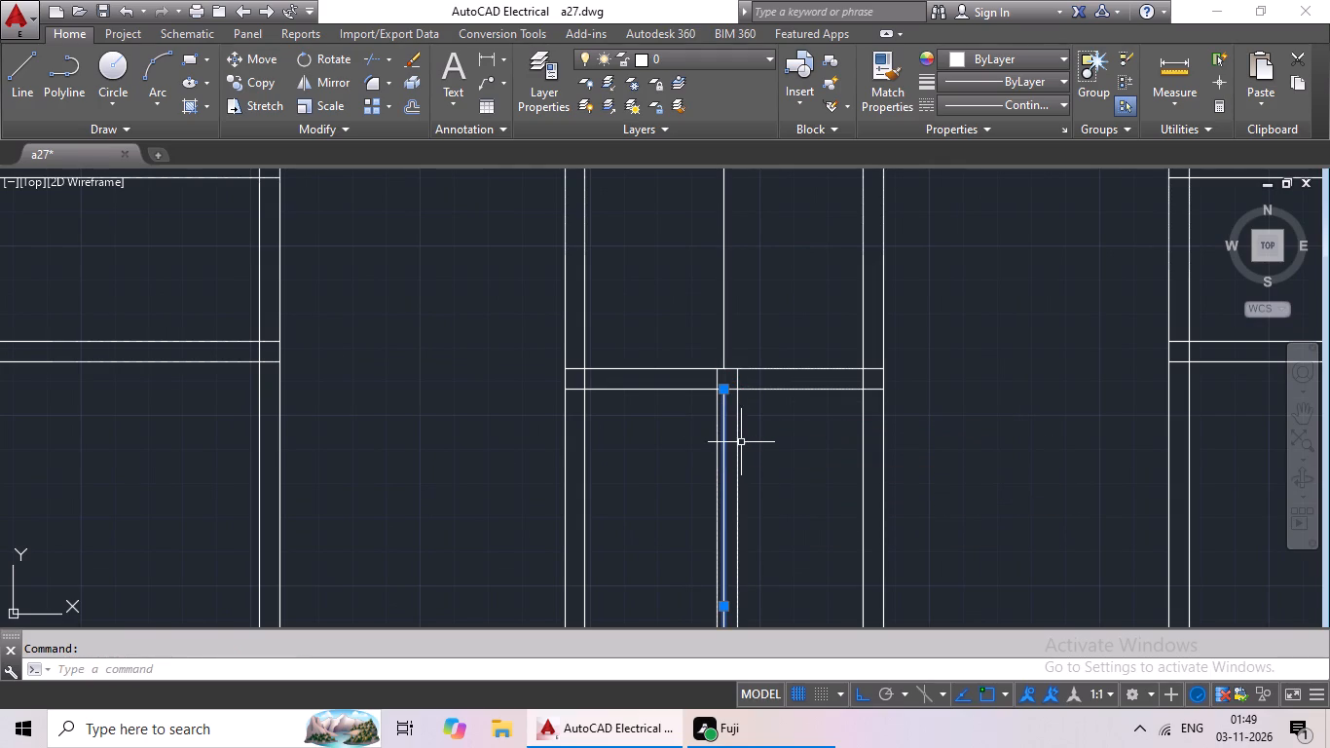
{"action": "key", "text": "Delete"}
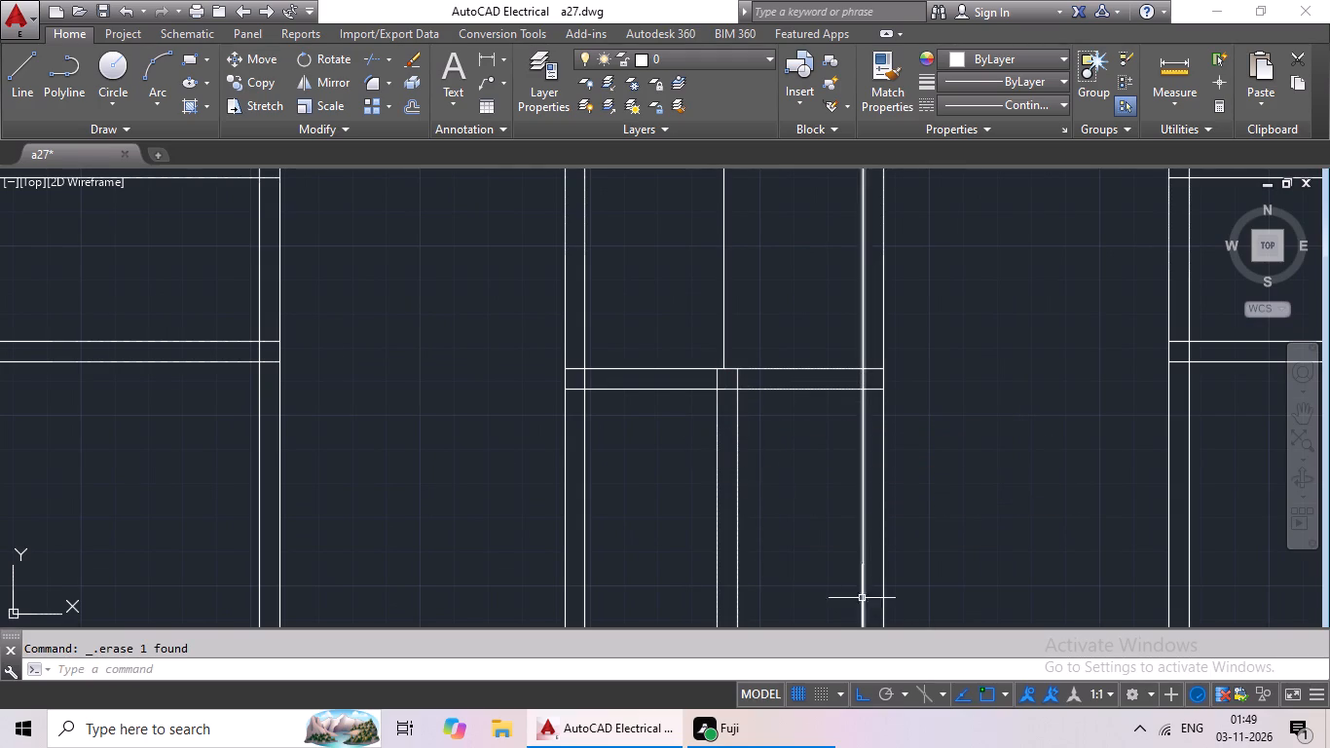
Trim the stair centre line above the landing line and delete the leftover piece inside the north wall.
{"action": "middle_click_drag", "start_coordinate": [819, 509], "coordinate": [772, 572]}
{"action": "middle_click_drag", "start_coordinate": [781, 550], "coordinate": [753, 621]}
{"action": "key", "text": "Escape"}
{"action": "scroll", "coordinate": [750, 619], "scroll_direction": "down", "scroll_amount": 2}
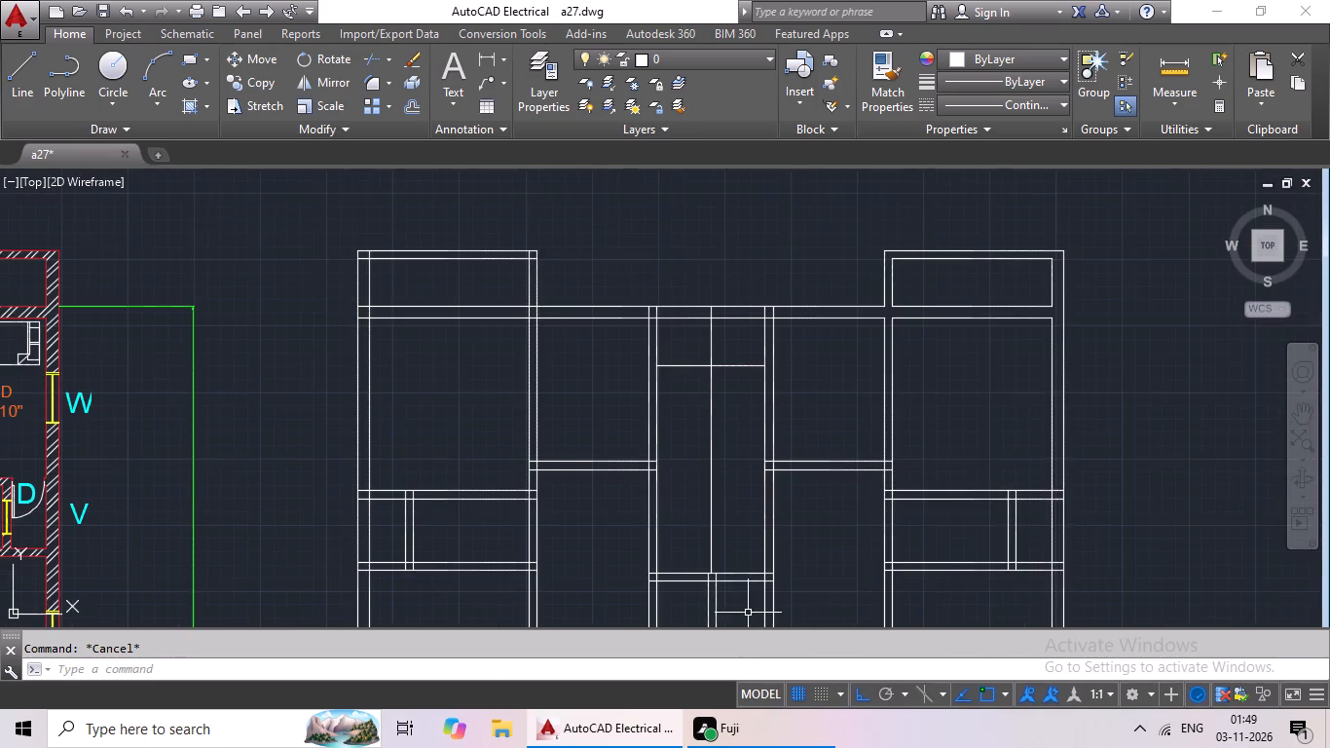
{"action": "middle_click_drag", "start_coordinate": [748, 612], "coordinate": [721, 622]}
{"action": "key", "text": "Escape"}
{"action": "key", "text": "Escape"}
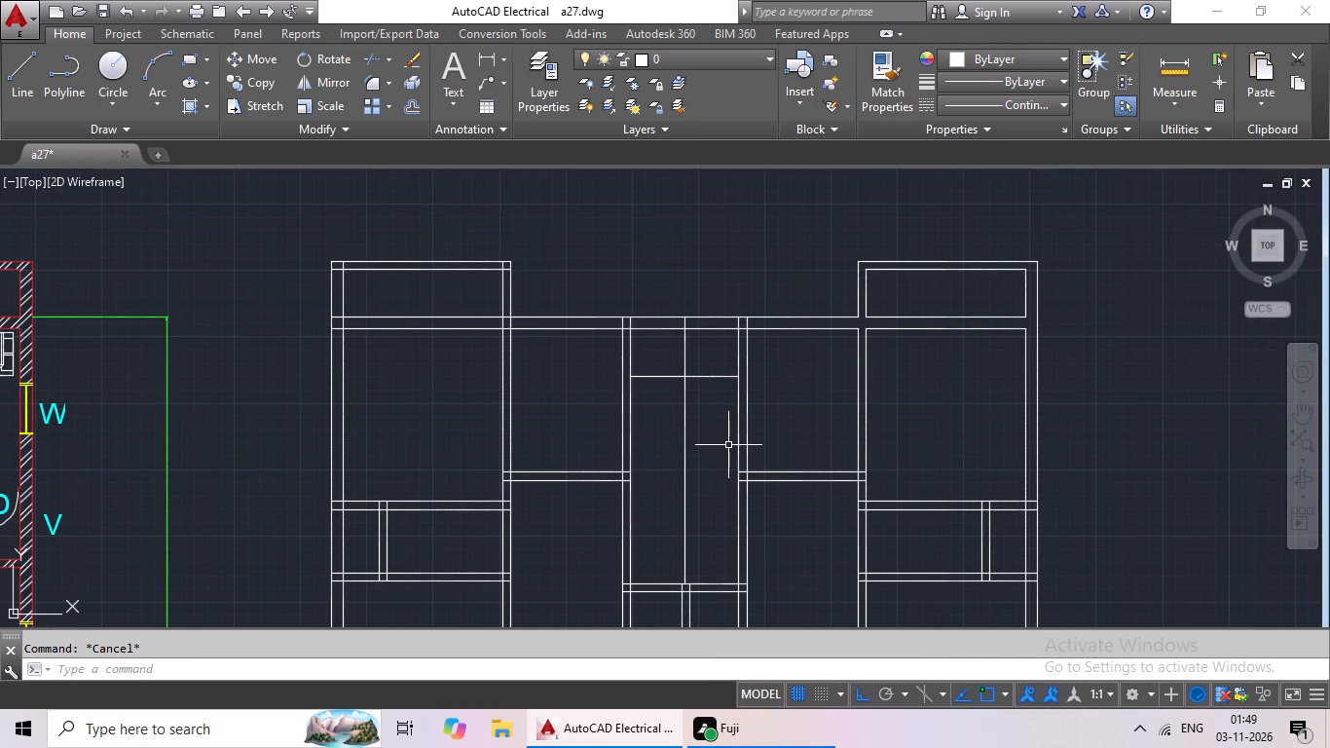
{"action": "type", "text": "tr"}
{"action": "key", "text": "space"}
{"action": "key", "text": "space"}
{"action": "scroll", "coordinate": [704, 358], "scroll_direction": "up", "scroll_amount": 2}
{"action": "left_click_drag", "start_coordinate": [717, 333], "coordinate": [599, 367]}
{"action": "left_click", "coordinate": [599, 367]}
{"action": "scroll", "coordinate": [665, 339], "scroll_direction": "down", "scroll_amount": 2}
{"action": "key", "text": "Escape"}
{"action": "scroll", "coordinate": [669, 309], "scroll_direction": "up", "scroll_amount": 3}
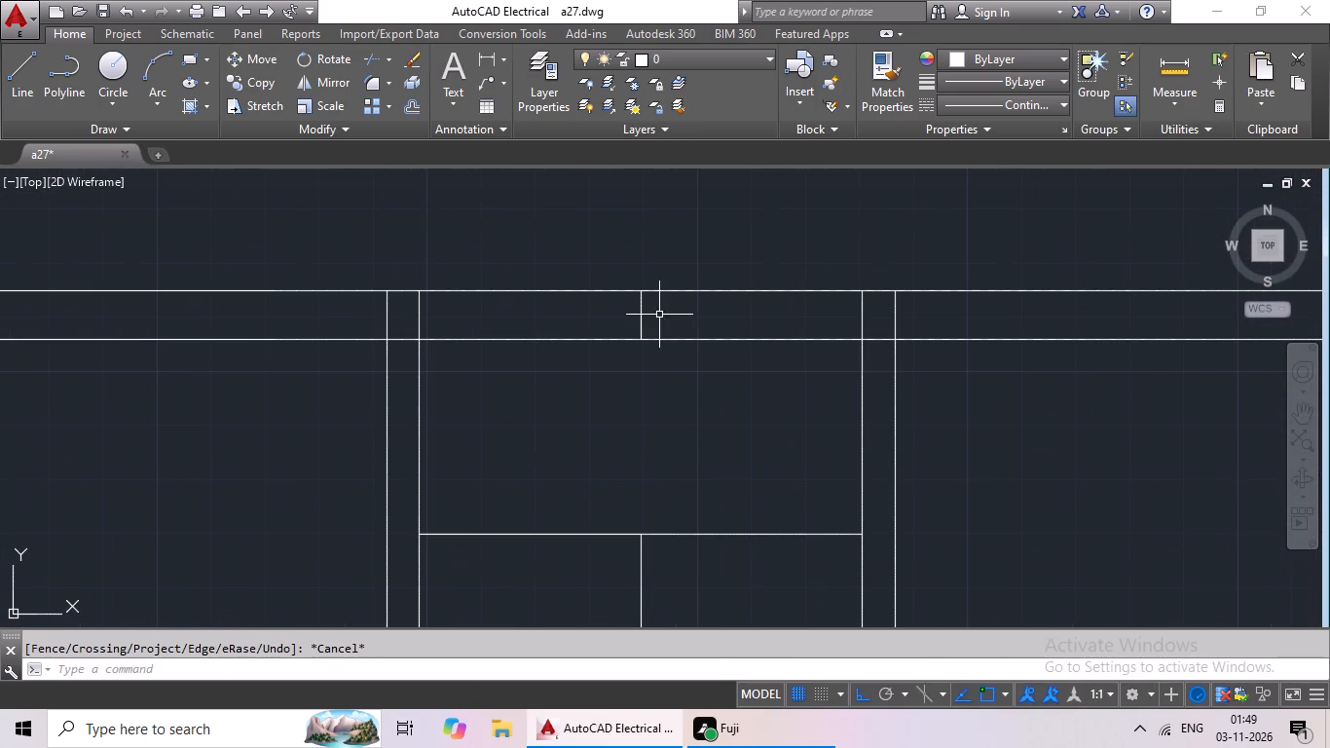
{"action": "left_click", "coordinate": [642, 314]}
{"action": "key", "text": "Delete"}
Offset the stair centre line 2" to both its west and east sides.
{"action": "scroll", "coordinate": [755, 431], "scroll_direction": "down", "scroll_amount": 1}
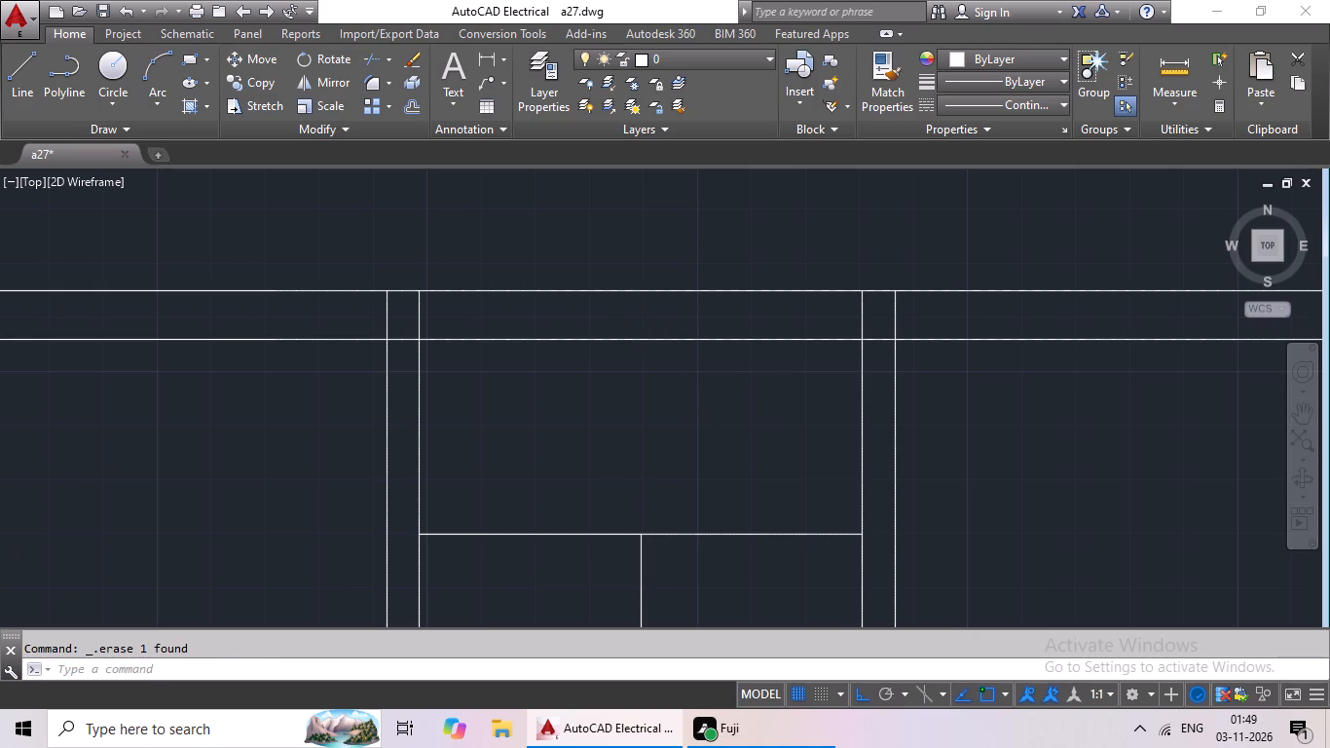
{"action": "scroll", "coordinate": [755, 431], "scroll_direction": "down", "scroll_amount": 2}
{"action": "middle_click_drag", "start_coordinate": [754, 433], "coordinate": [761, 347]}
{"action": "middle_click_drag", "start_coordinate": [781, 467], "coordinate": [767, 408]}
{"action": "key", "text": "Escape"}
{"action": "key", "text": "Escape"}
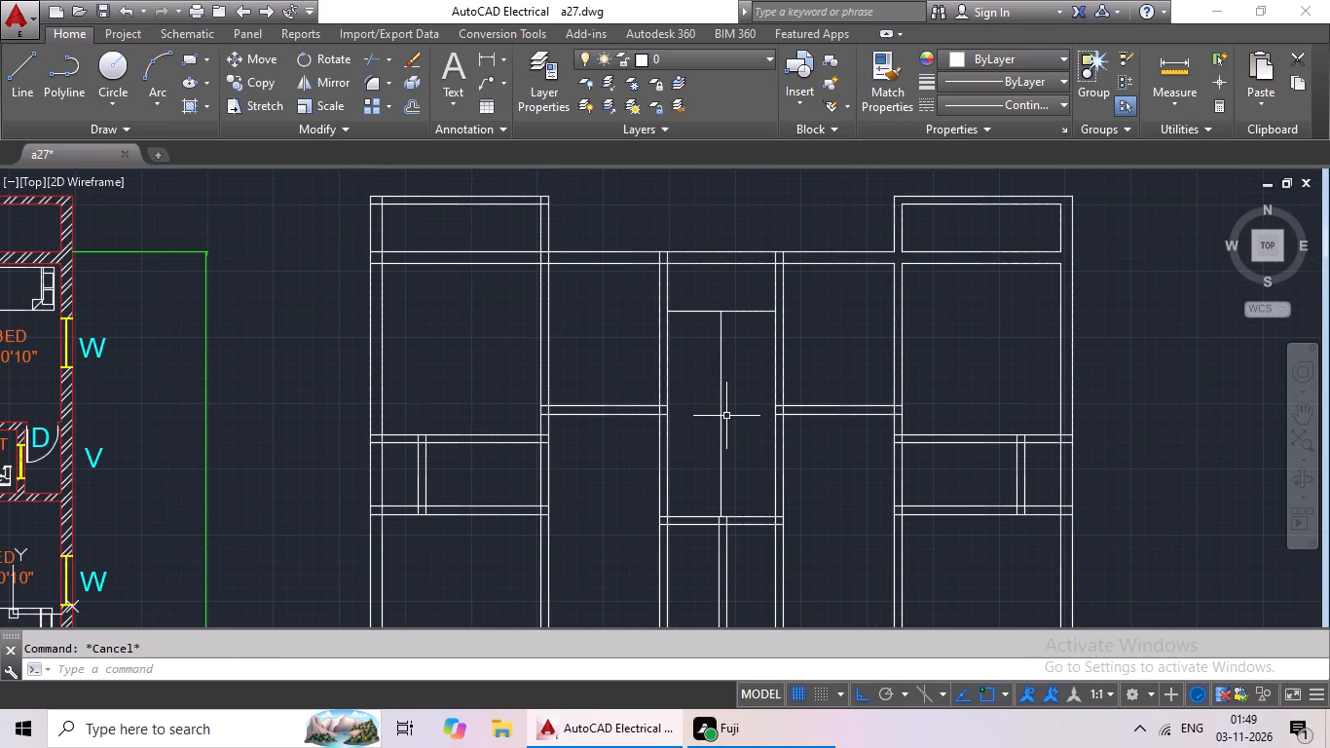
{"action": "key", "text": "o"}
{"action": "key", "text": "Return"}
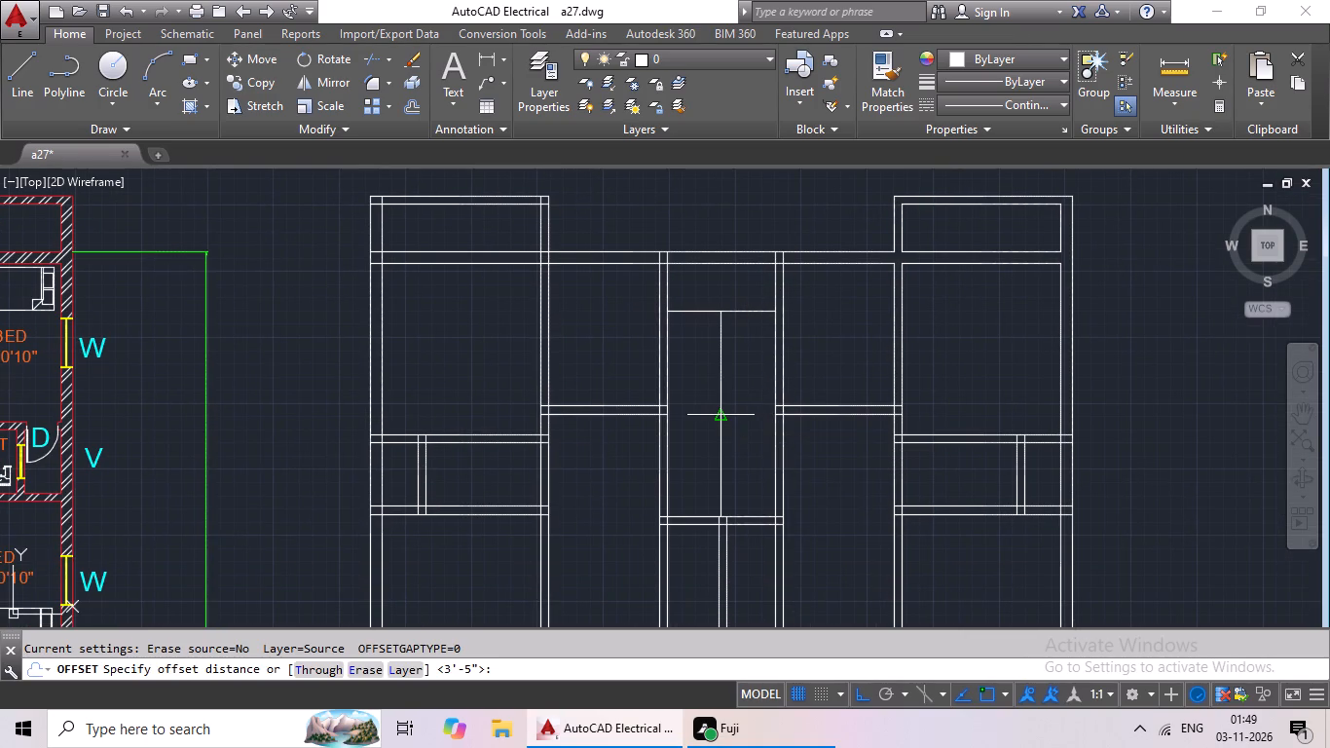
{"action": "type", "text": "2\""}
{"action": "key", "text": "Return"}
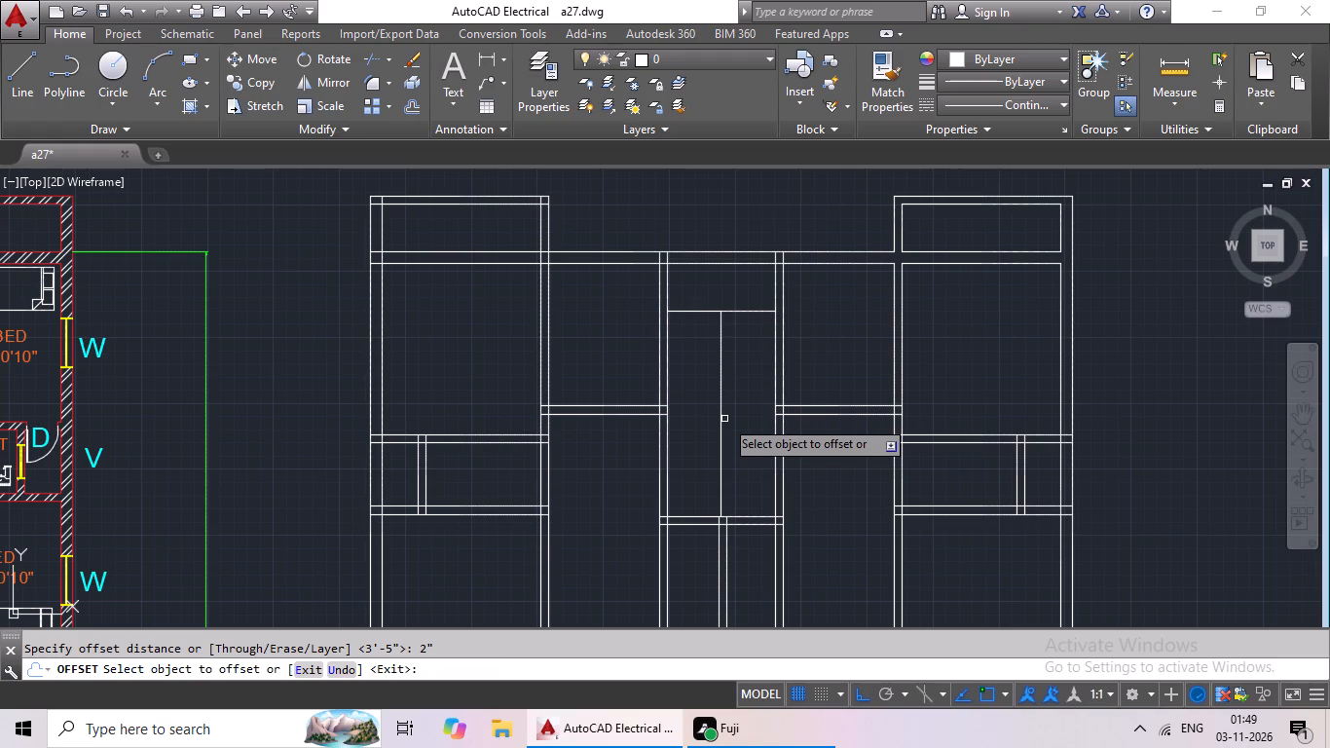
{"action": "left_click_drag", "start_coordinate": [720, 434], "coordinate": [704, 443]}
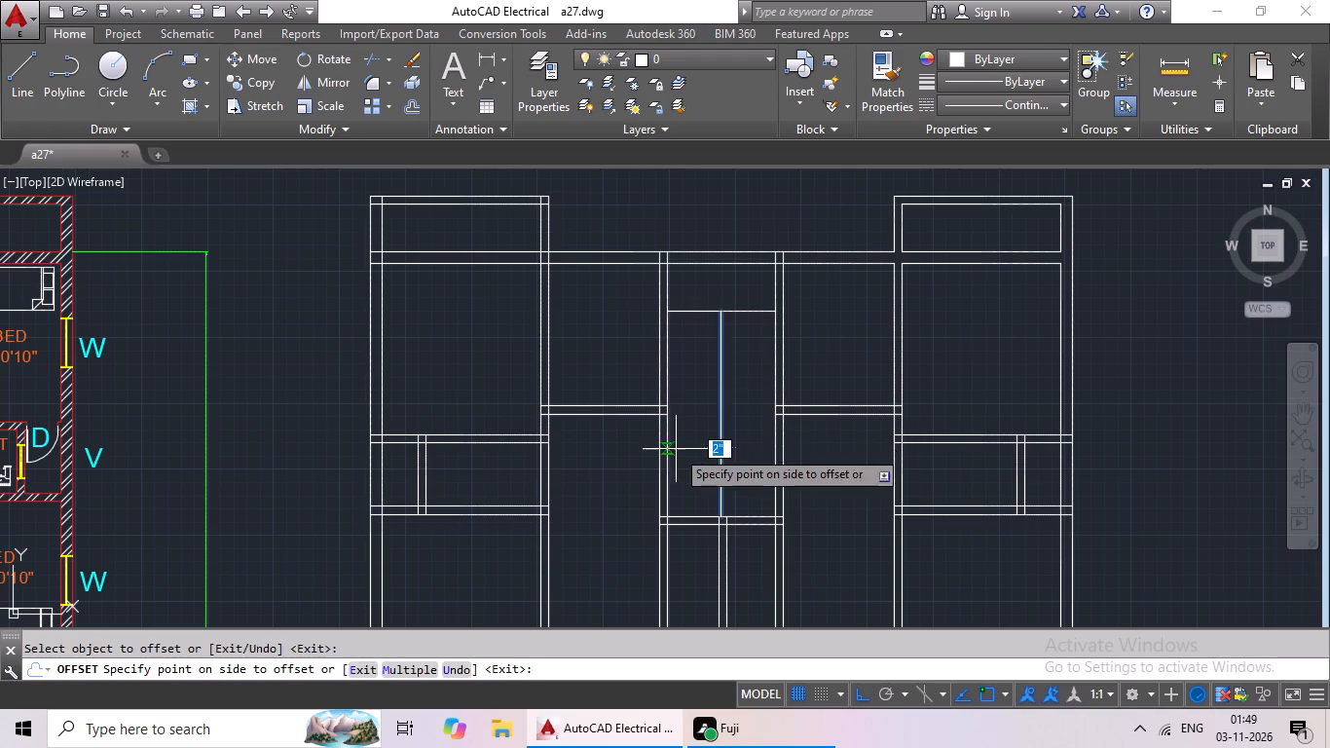
{"action": "left_click", "coordinate": [672, 451]}
{"action": "scroll", "coordinate": [717, 444], "scroll_direction": "up", "scroll_amount": 3}
{"action": "left_click_drag", "start_coordinate": [738, 454], "coordinate": [765, 453]}
{"action": "left_click", "coordinate": [794, 447]}
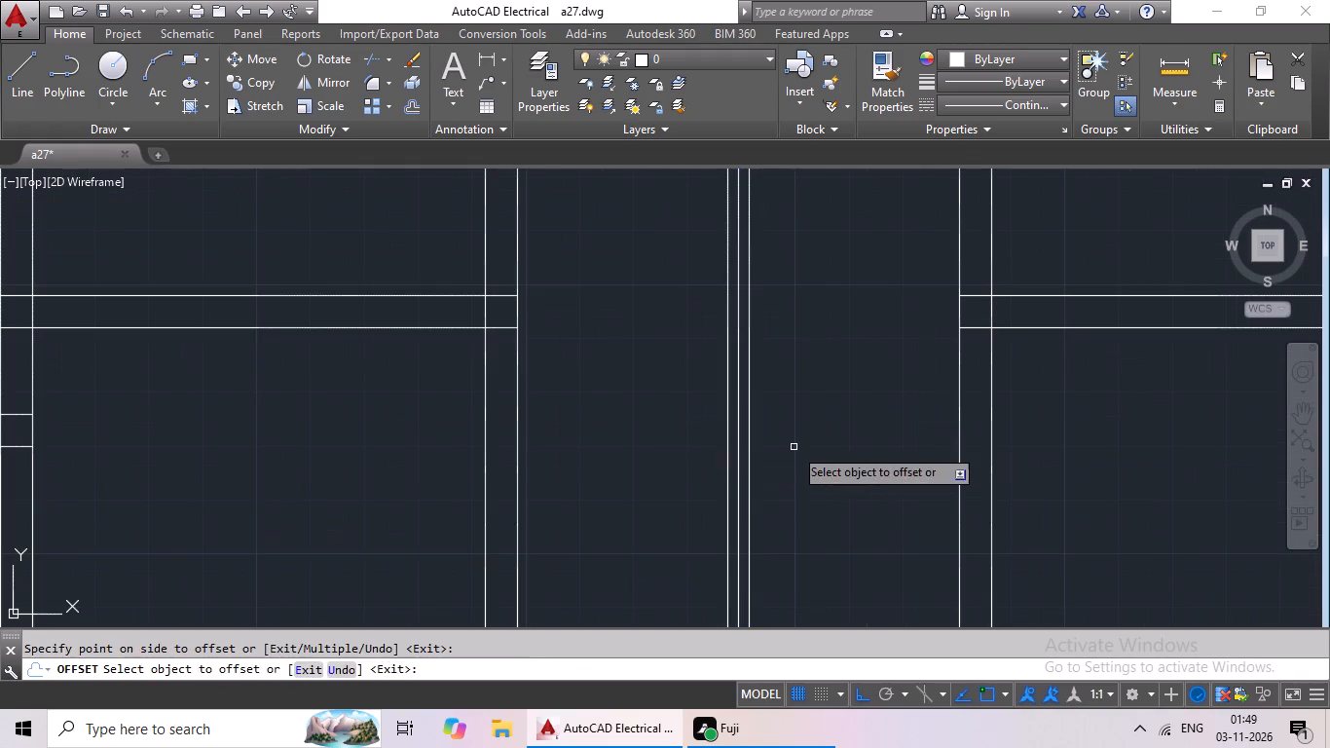
{"action": "key", "text": "Escape"}
{"action": "key", "text": "Escape"}
Delete the original stair centre line between the two 2" offset lines.
{"action": "left_click", "coordinate": [739, 478]}
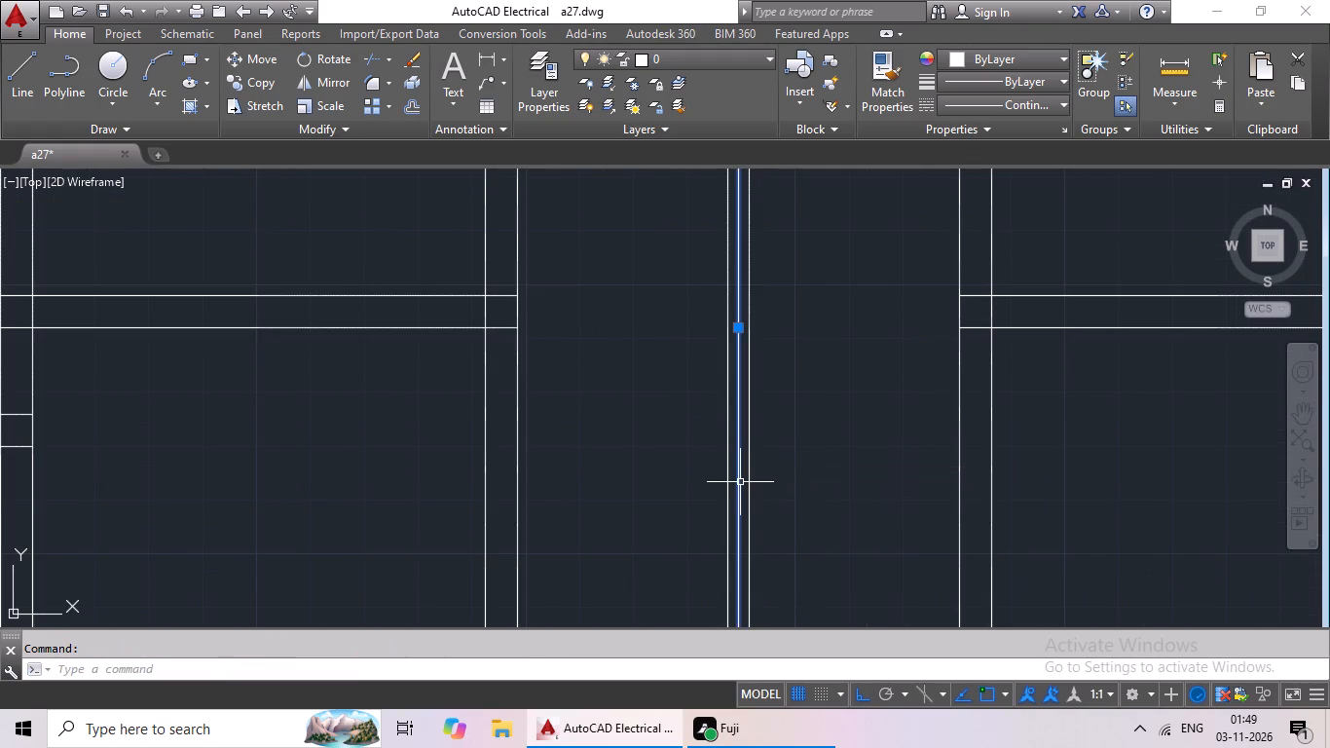
{"action": "key", "text": "Delete"}
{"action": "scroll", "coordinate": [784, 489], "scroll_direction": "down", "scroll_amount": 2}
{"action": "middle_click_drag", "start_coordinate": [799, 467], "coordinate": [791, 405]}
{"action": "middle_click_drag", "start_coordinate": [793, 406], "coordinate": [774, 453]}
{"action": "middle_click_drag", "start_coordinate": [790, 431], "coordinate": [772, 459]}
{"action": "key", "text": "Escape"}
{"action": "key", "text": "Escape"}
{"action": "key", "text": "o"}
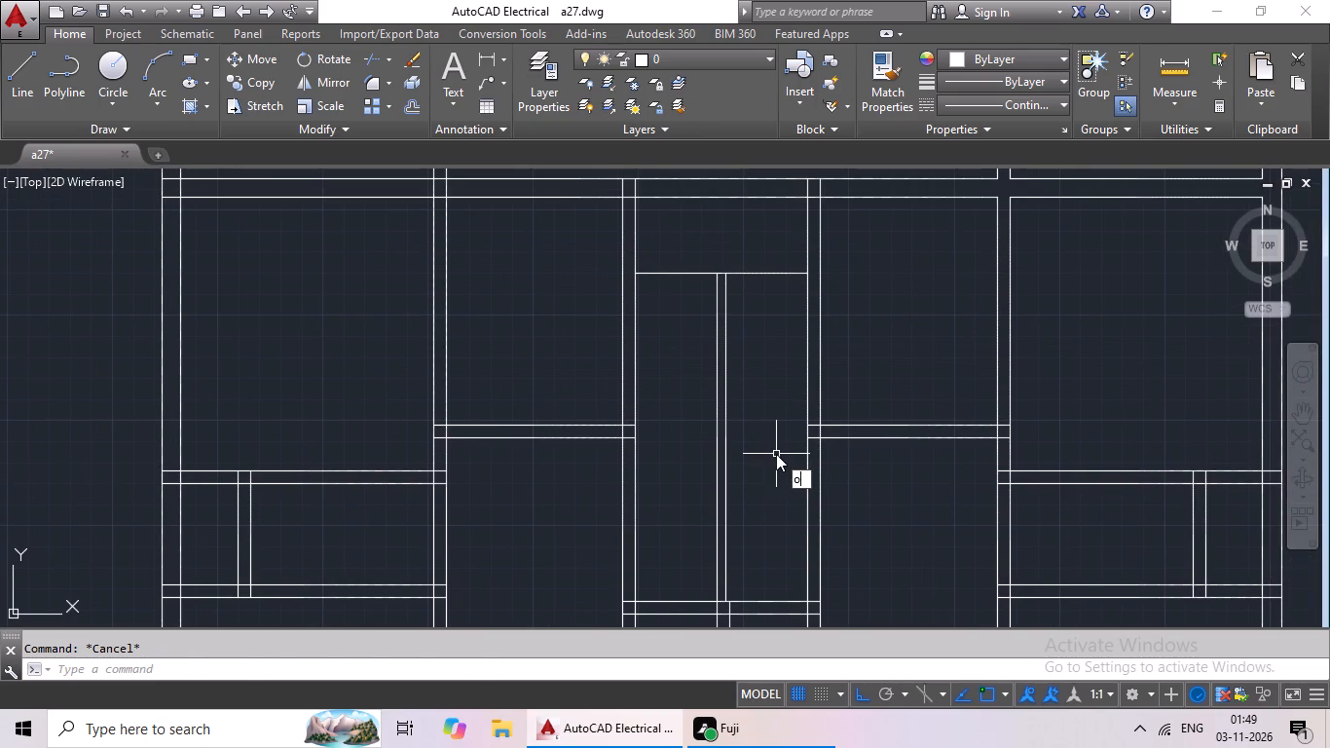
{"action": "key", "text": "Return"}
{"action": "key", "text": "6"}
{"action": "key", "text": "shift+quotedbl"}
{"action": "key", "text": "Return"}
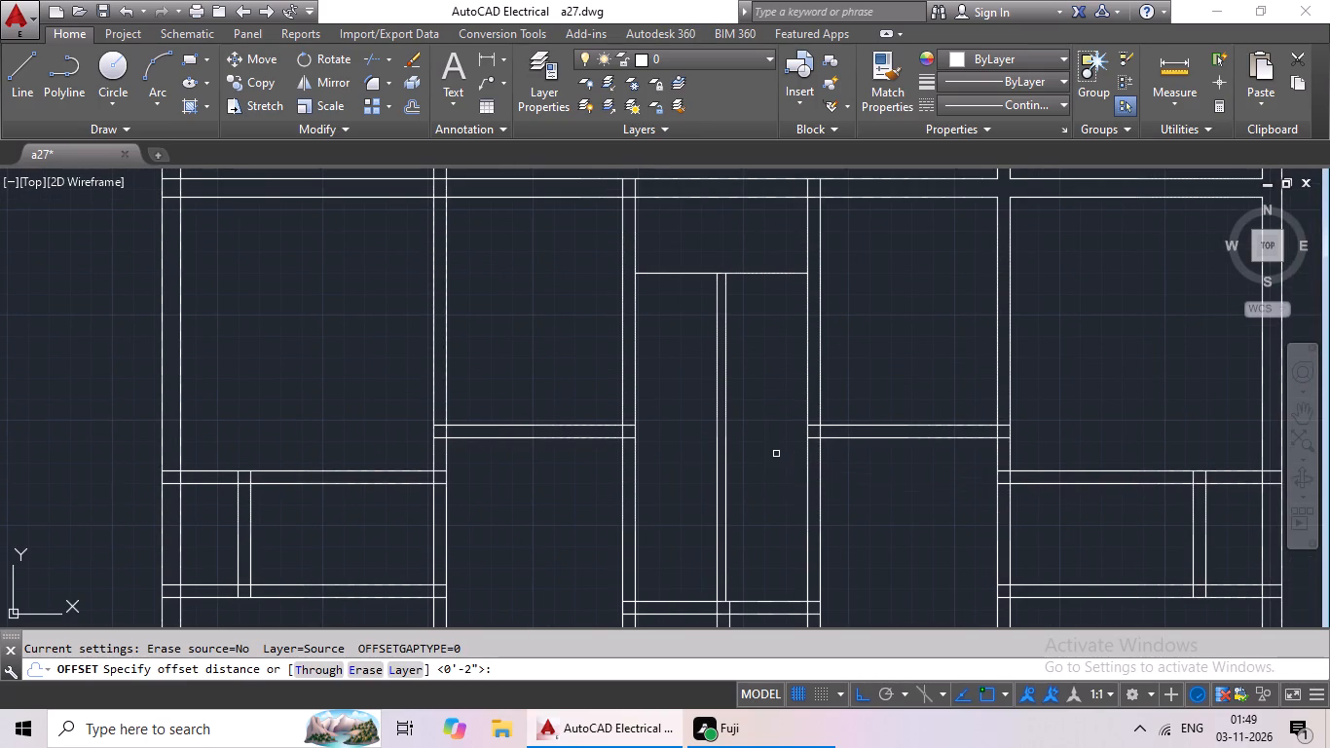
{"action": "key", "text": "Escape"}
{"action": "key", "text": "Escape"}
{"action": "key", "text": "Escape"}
Offset the stair landing line 9" southward five times in succession to create the first stair treads.
{"action": "key", "text": "o"}
{"action": "key", "text": "Return"}
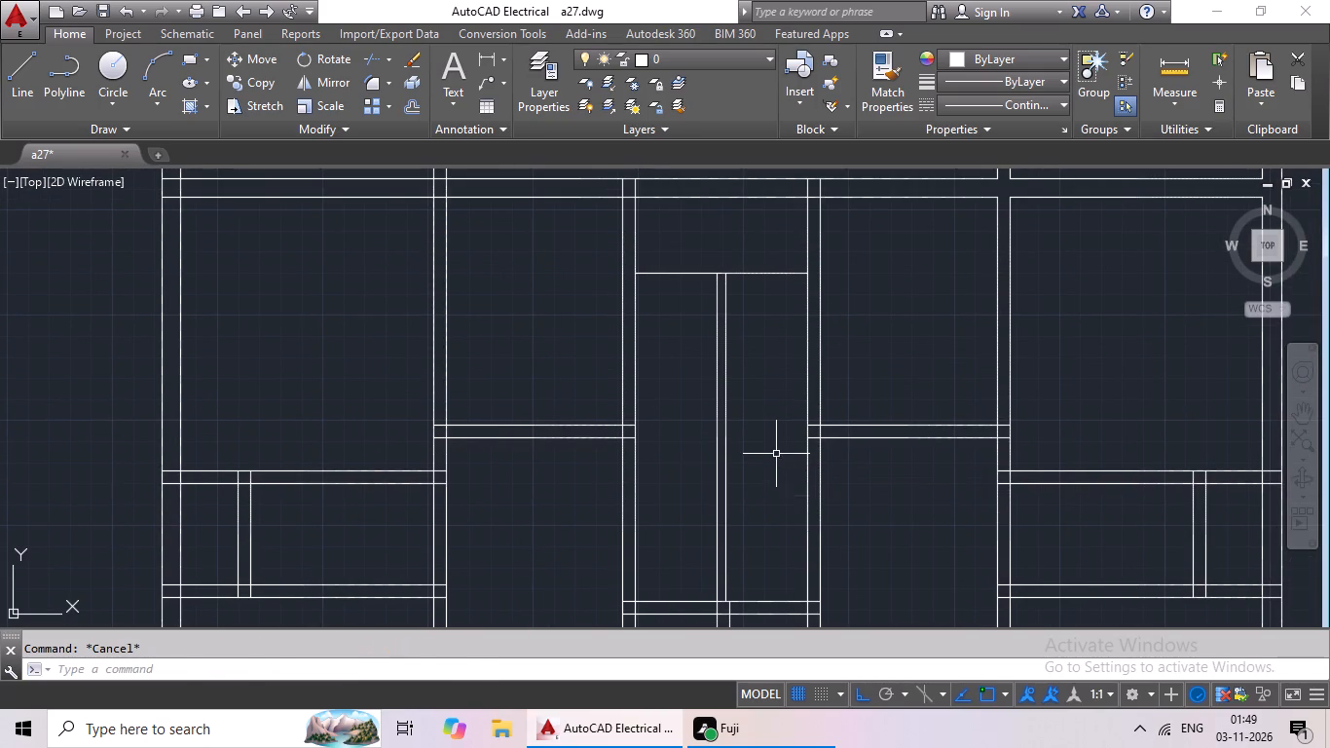
{"action": "key", "text": "9"}
{"action": "key", "text": "shift+quotedbl"}
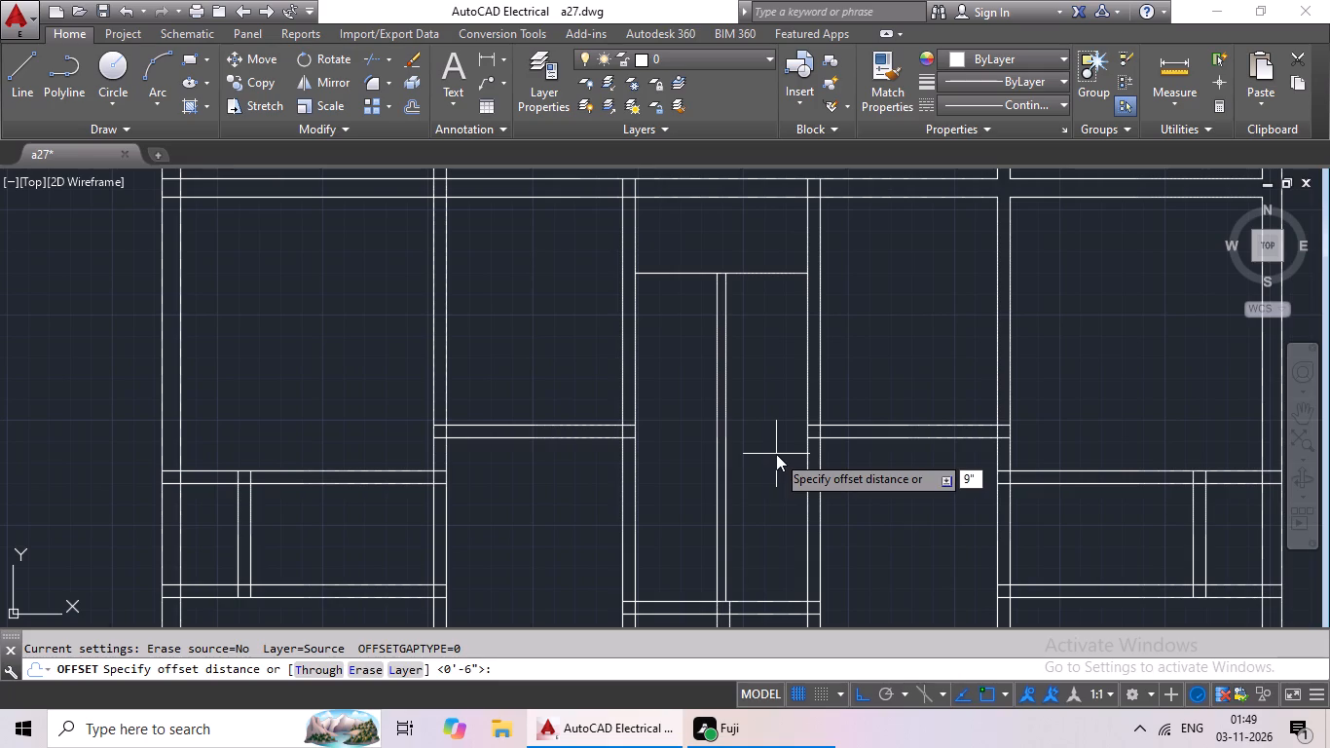
{"action": "key", "text": "Return"}
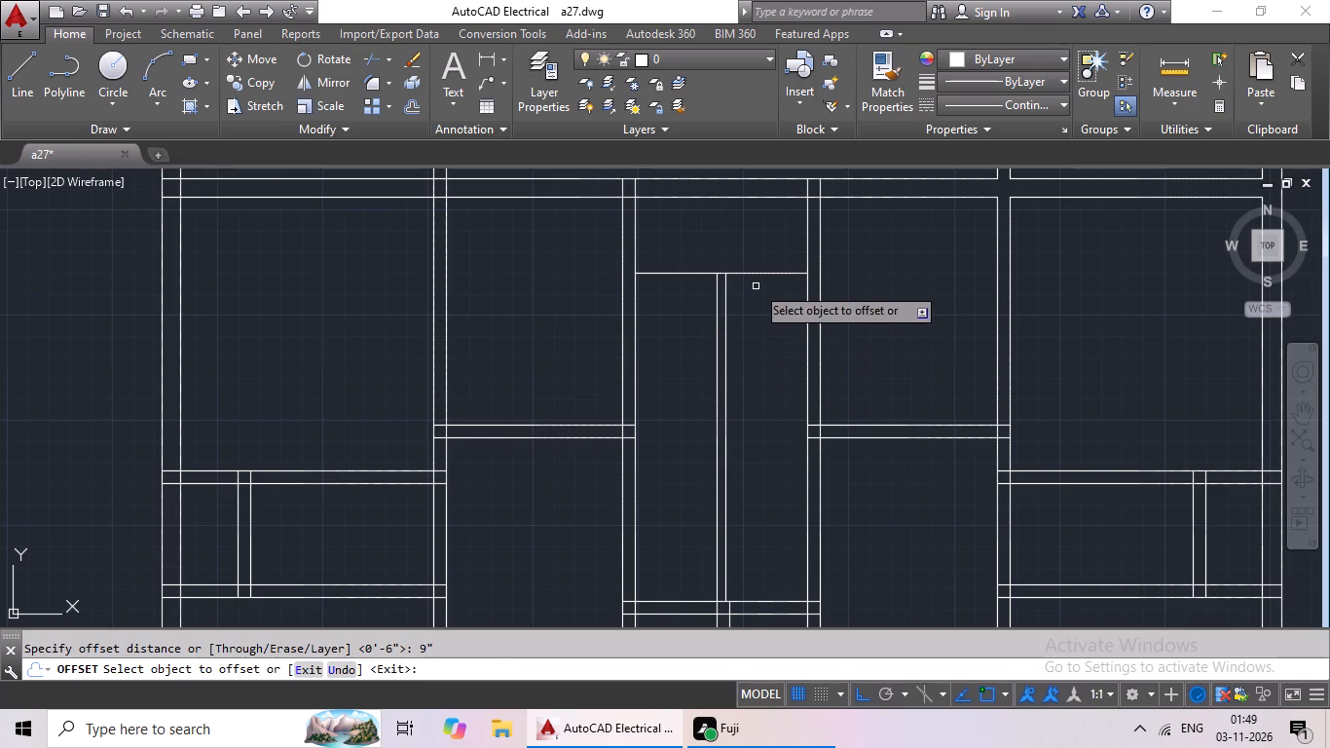
{"action": "left_click_drag", "start_coordinate": [758, 274], "coordinate": [758, 310]}
{"action": "left_click", "coordinate": [758, 326]}
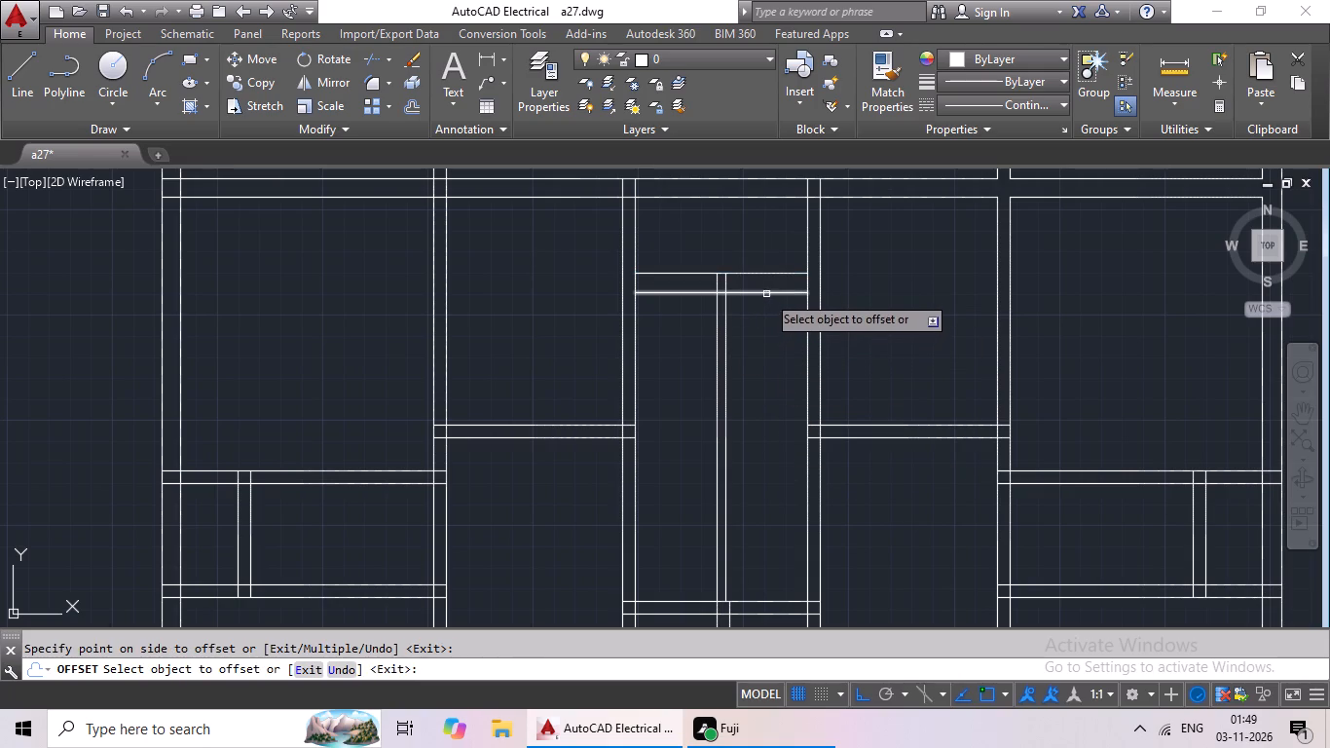
{"action": "left_click_drag", "start_coordinate": [767, 293], "coordinate": [762, 320]}
{"action": "left_click", "coordinate": [760, 380]}
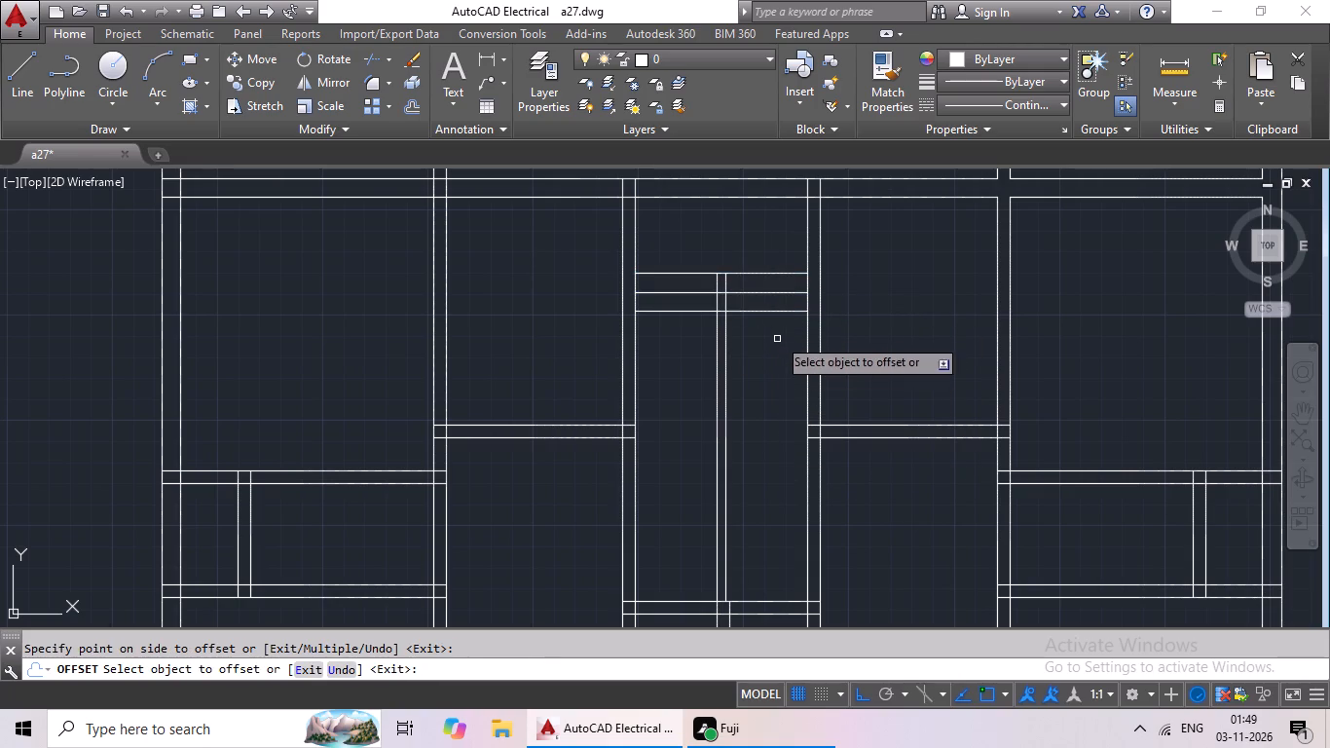
{"action": "left_click_drag", "start_coordinate": [776, 312], "coordinate": [776, 332]}
{"action": "left_click", "coordinate": [776, 386]}
{"action": "left_click_drag", "start_coordinate": [788, 331], "coordinate": [784, 357]}
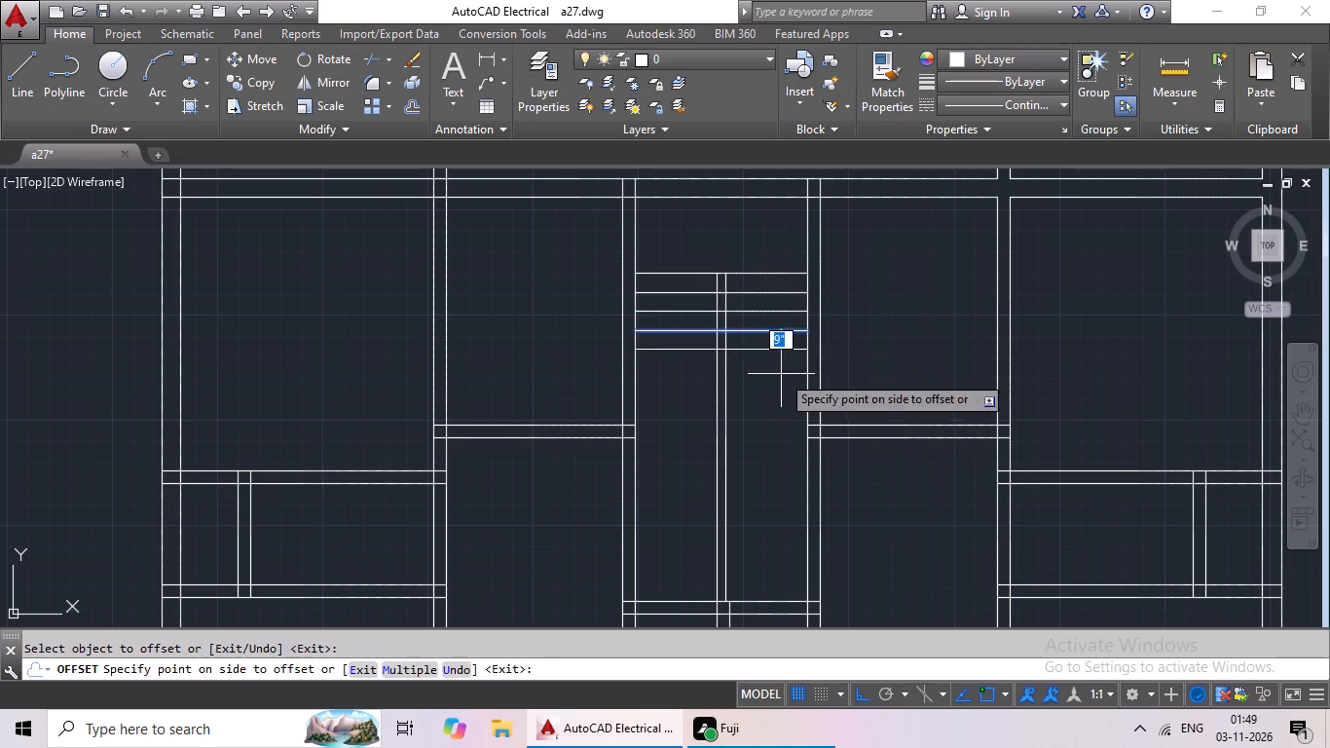
{"action": "left_click", "coordinate": [781, 374]}
{"action": "left_click_drag", "start_coordinate": [789, 352], "coordinate": [789, 353]}
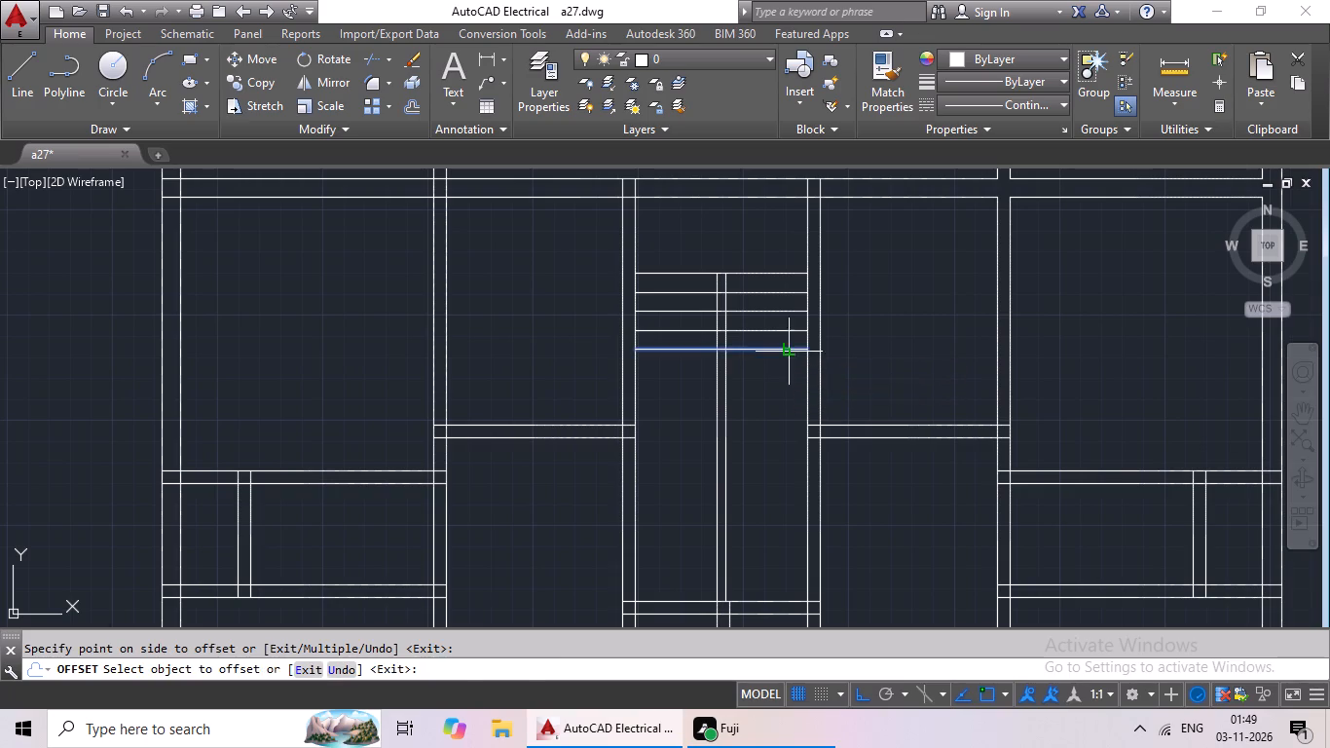
{"action": "left_click_drag", "start_coordinate": [789, 353], "coordinate": [788, 401]}
{"action": "left_click", "coordinate": [788, 401]}
Add seven more stair treads by successively offsetting the southernmost tread line 9" southward.
{"action": "left_click_drag", "start_coordinate": [794, 369], "coordinate": [786, 400]}
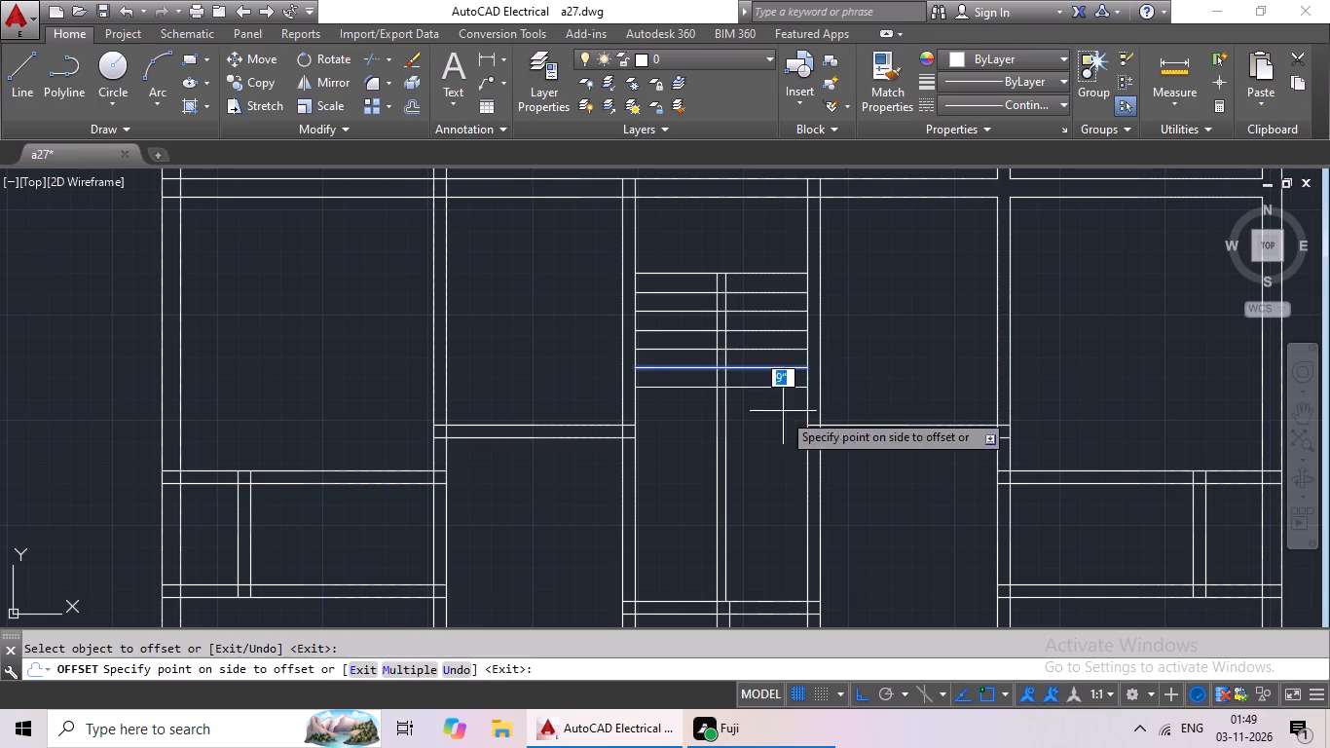
{"action": "left_click", "coordinate": [782, 413]}
{"action": "left_click_drag", "start_coordinate": [777, 388], "coordinate": [770, 420]}
{"action": "left_click", "coordinate": [765, 446]}
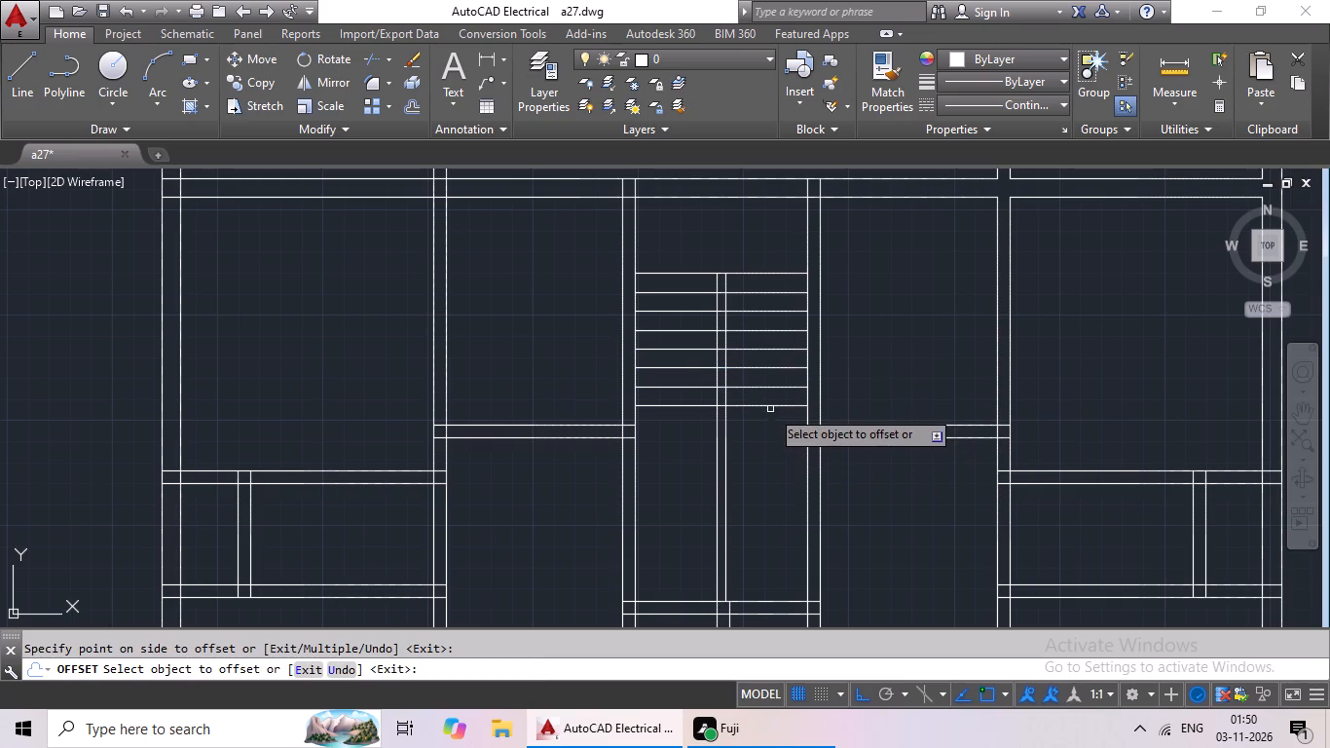
{"action": "left_click", "coordinate": [770, 408]}
{"action": "left_click", "coordinate": [758, 457]}
{"action": "left_click_drag", "start_coordinate": [767, 423], "coordinate": [758, 457]}
{"action": "left_click", "coordinate": [750, 482]}
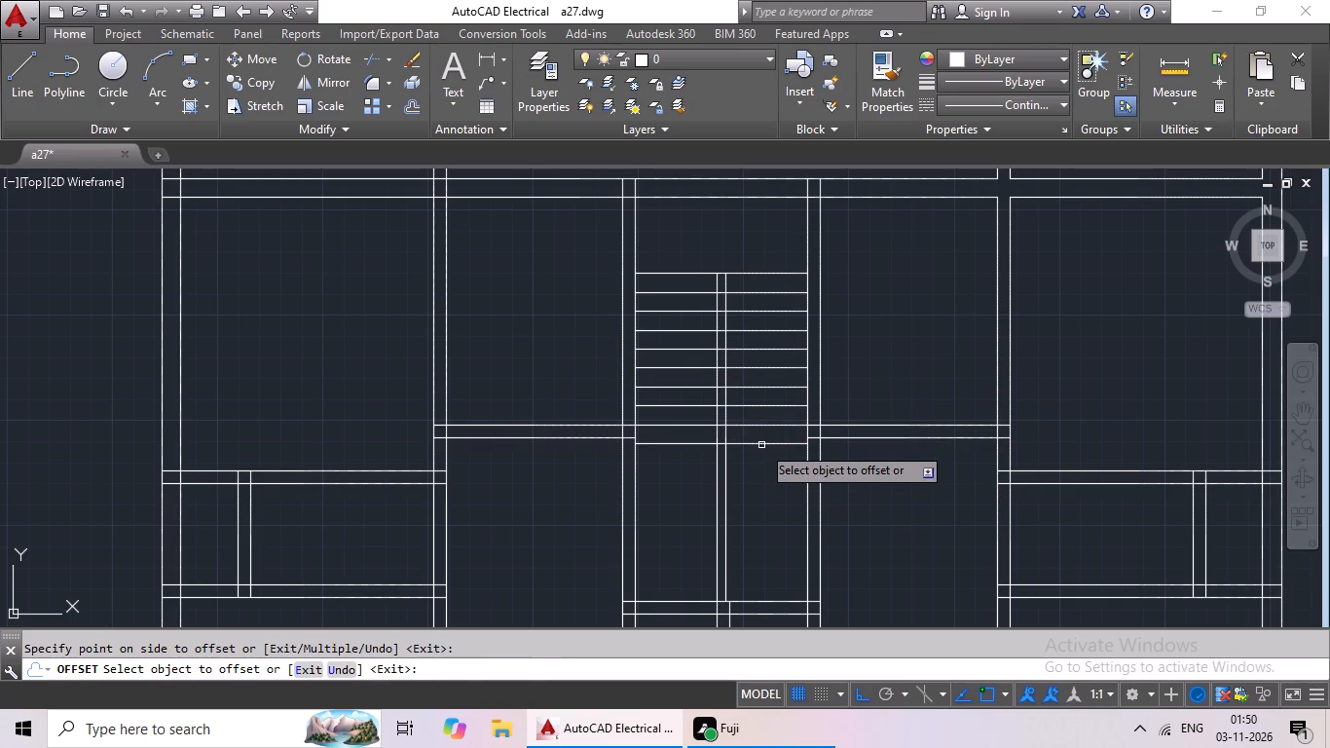
{"action": "left_click_drag", "start_coordinate": [763, 442], "coordinate": [759, 466]}
{"action": "left_click", "coordinate": [746, 504]}
{"action": "left_click_drag", "start_coordinate": [756, 465], "coordinate": [747, 507]}
{"action": "left_click", "coordinate": [735, 542]}
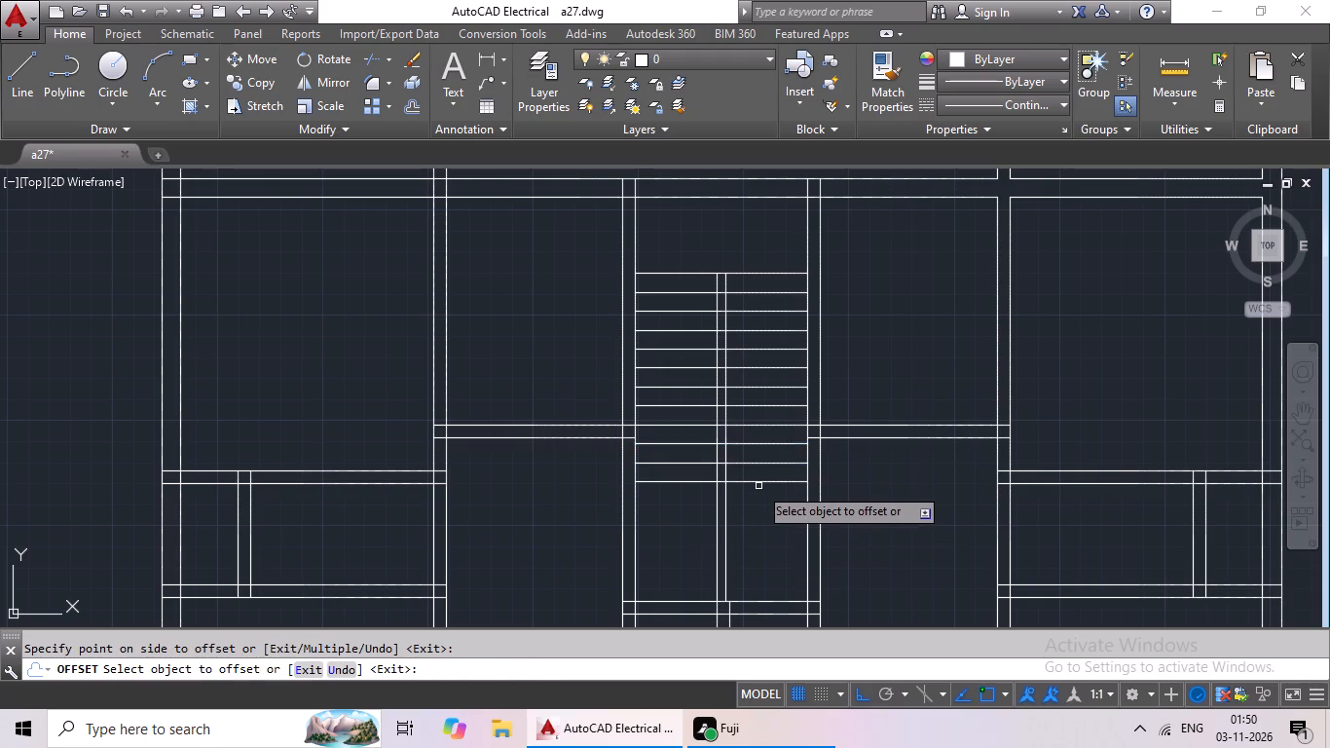
{"action": "left_click_drag", "start_coordinate": [759, 481], "coordinate": [762, 503]}
{"action": "left_click", "coordinate": [760, 539]}
{"action": "scroll", "coordinate": [758, 523], "scroll_direction": "down", "scroll_amount": 2}
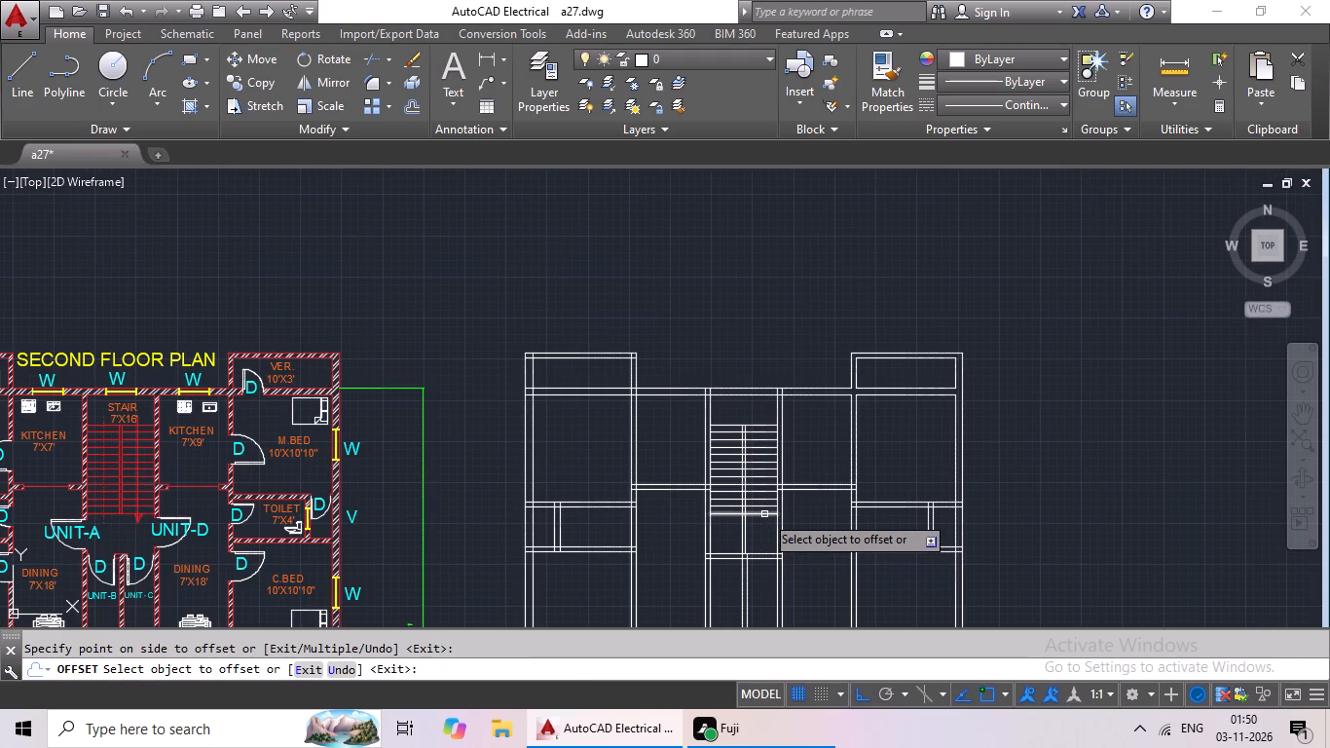
{"action": "middle_click_drag", "start_coordinate": [759, 535], "coordinate": [761, 515]}
{"action": "middle_click_drag", "start_coordinate": [818, 546], "coordinate": [823, 512]}
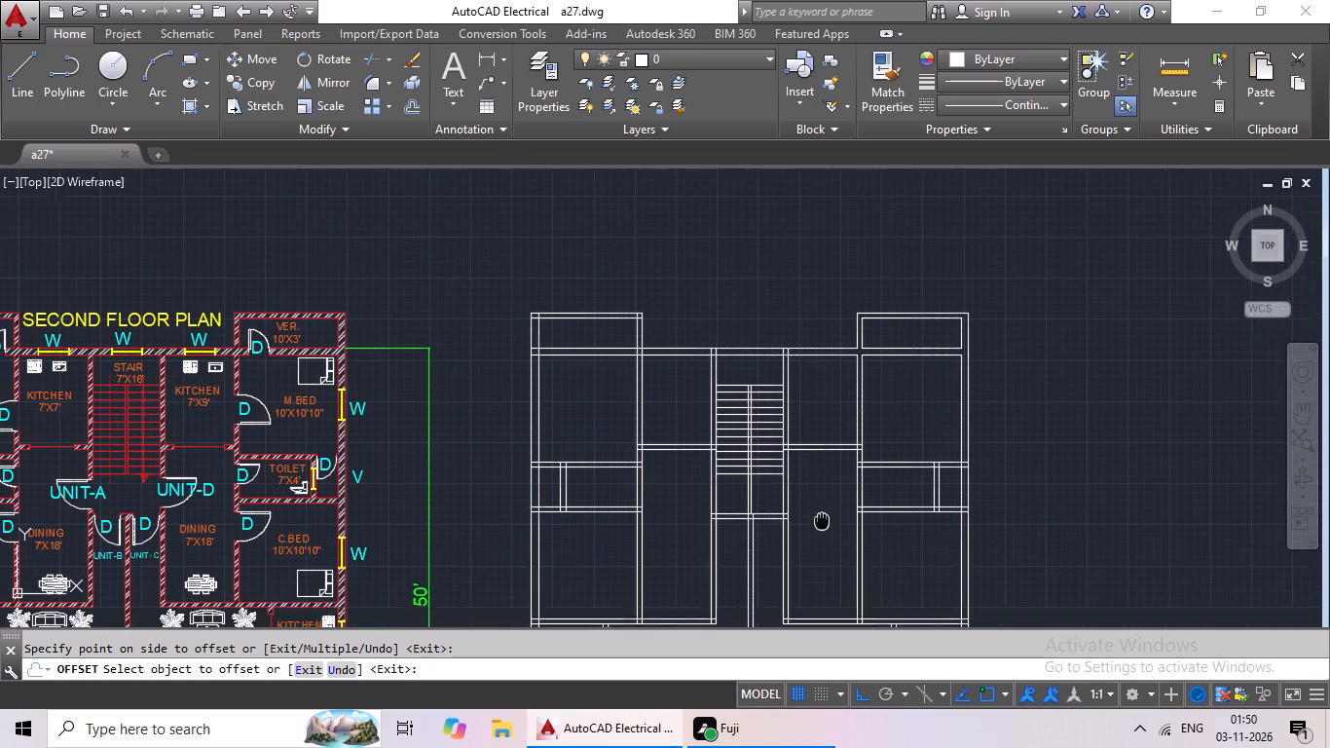
{"action": "middle_click_drag", "start_coordinate": [823, 512], "coordinate": [823, 503]}
{"action": "key", "text": "Escape"}
{"action": "key", "text": "Escape"}
{"action": "key", "text": "Escape"}
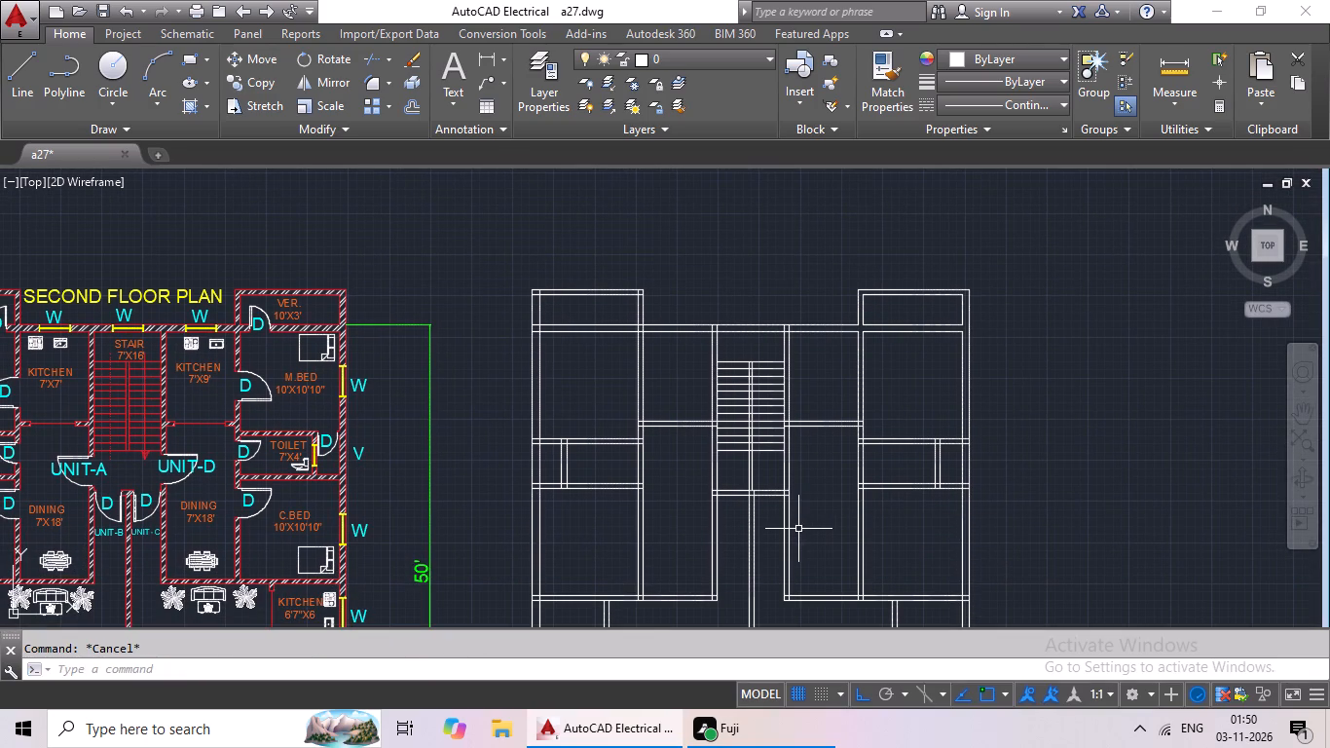
Trim the two stair centre lines at the southernmost tread and delete the pieces left below it.
{"action": "key", "text": "t"}
{"action": "key", "text": "r"}
{"action": "key", "text": "space"}
{"action": "key", "text": "space"}
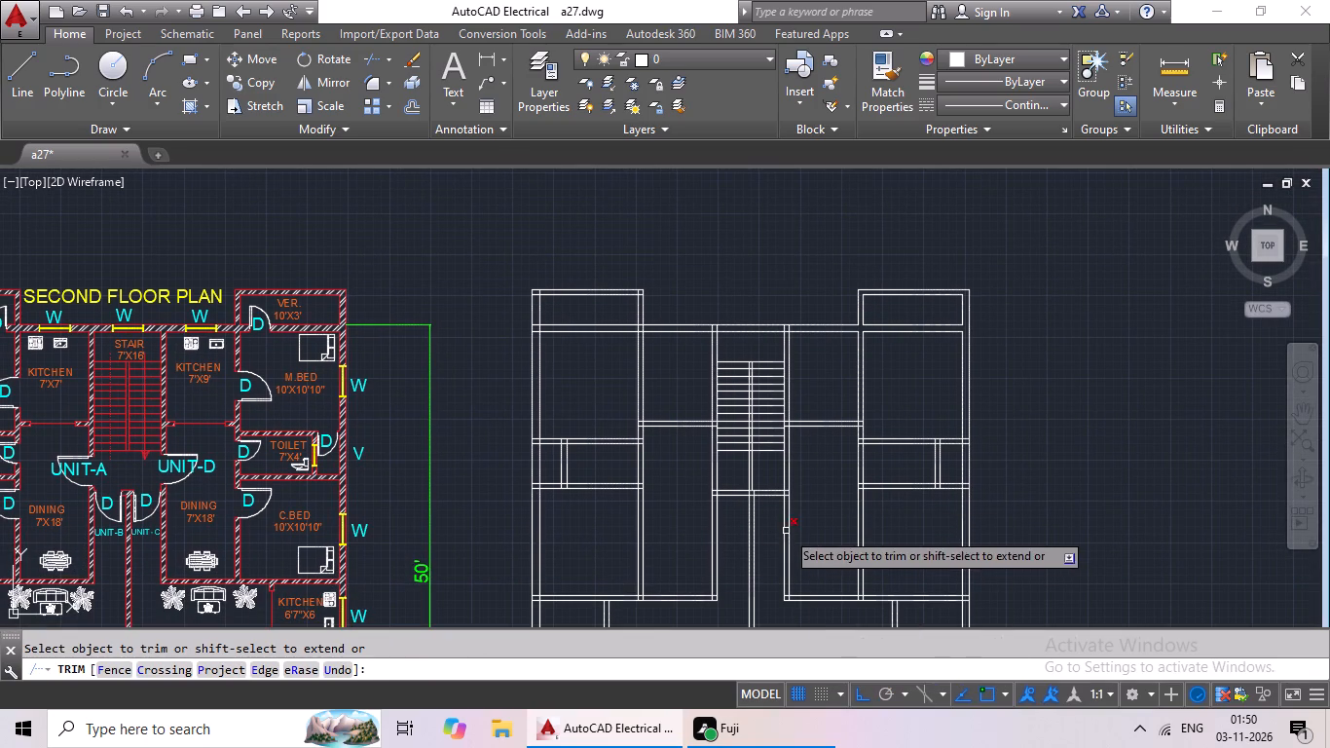
{"action": "scroll", "coordinate": [761, 454], "scroll_direction": "up", "scroll_amount": 1}
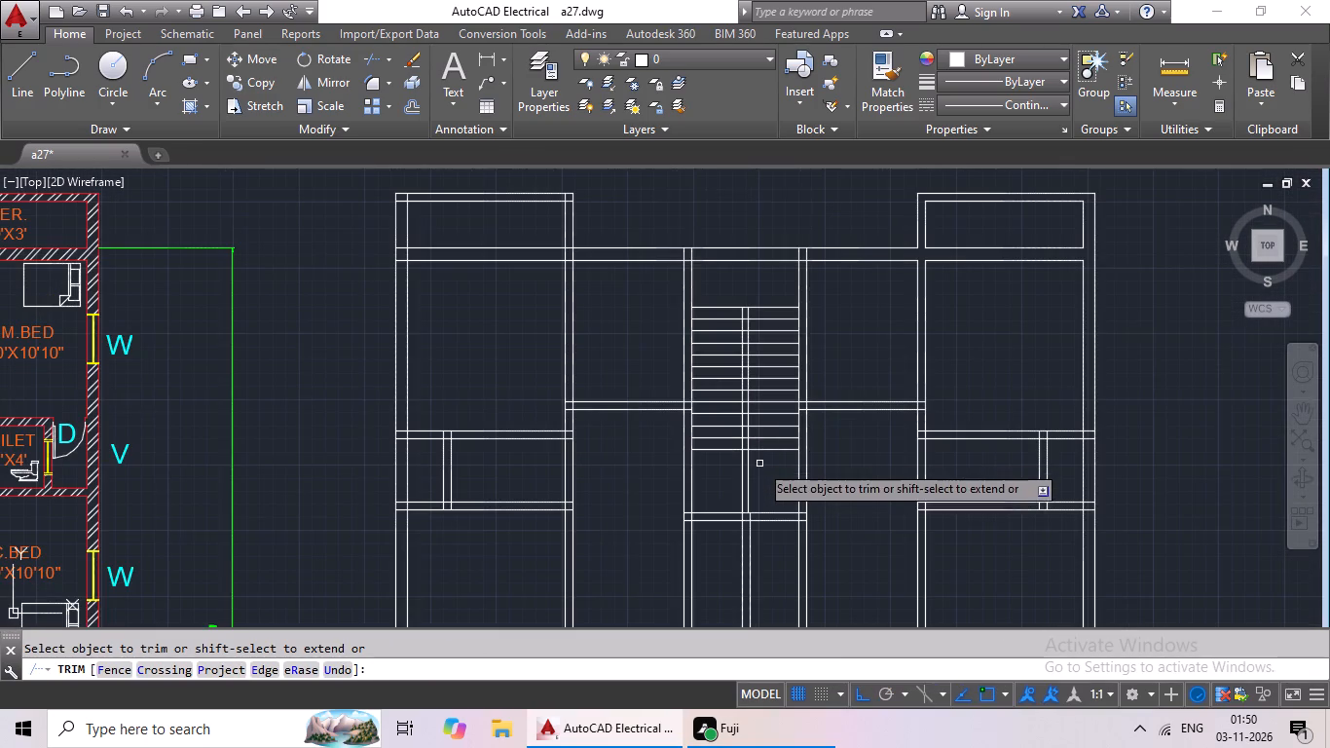
{"action": "left_click_drag", "start_coordinate": [766, 468], "coordinate": [726, 499]}
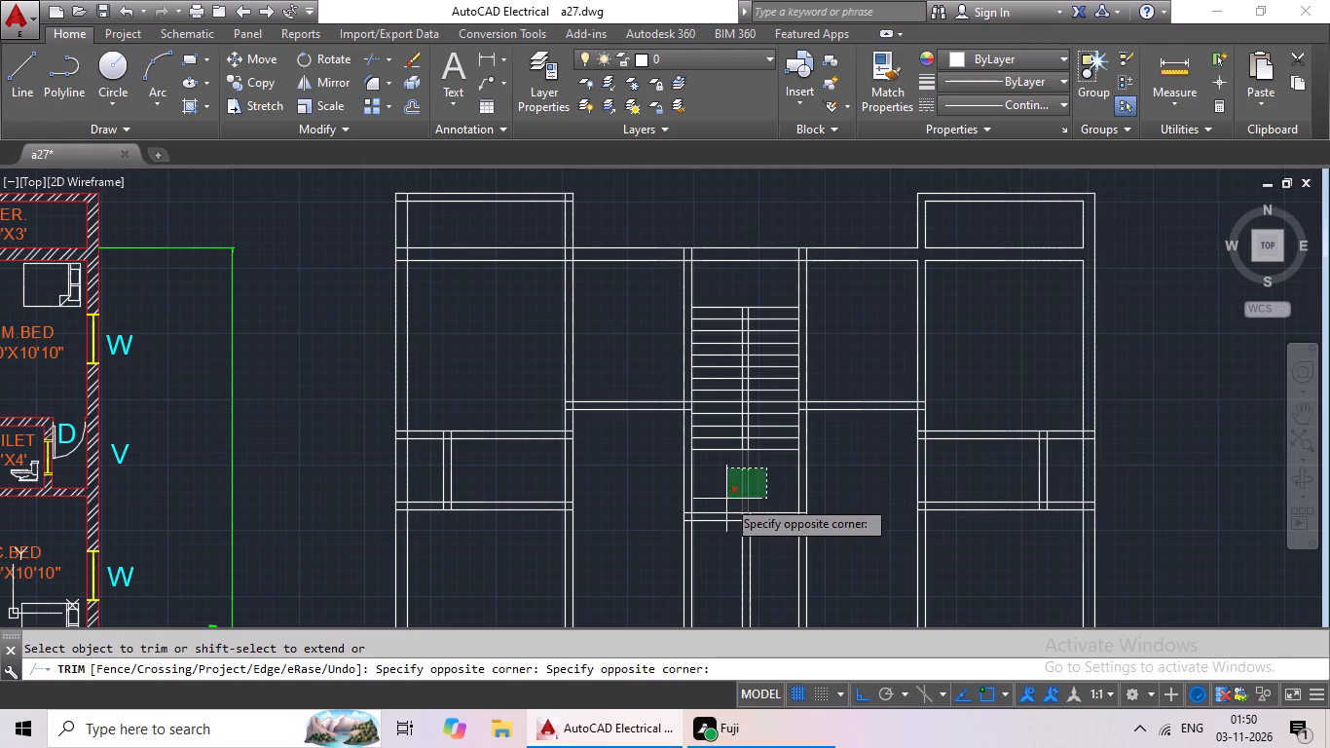
{"action": "left_click", "coordinate": [726, 499]}
{"action": "key", "text": "Escape"}
{"action": "left_click_drag", "start_coordinate": [758, 467], "coordinate": [721, 477]}
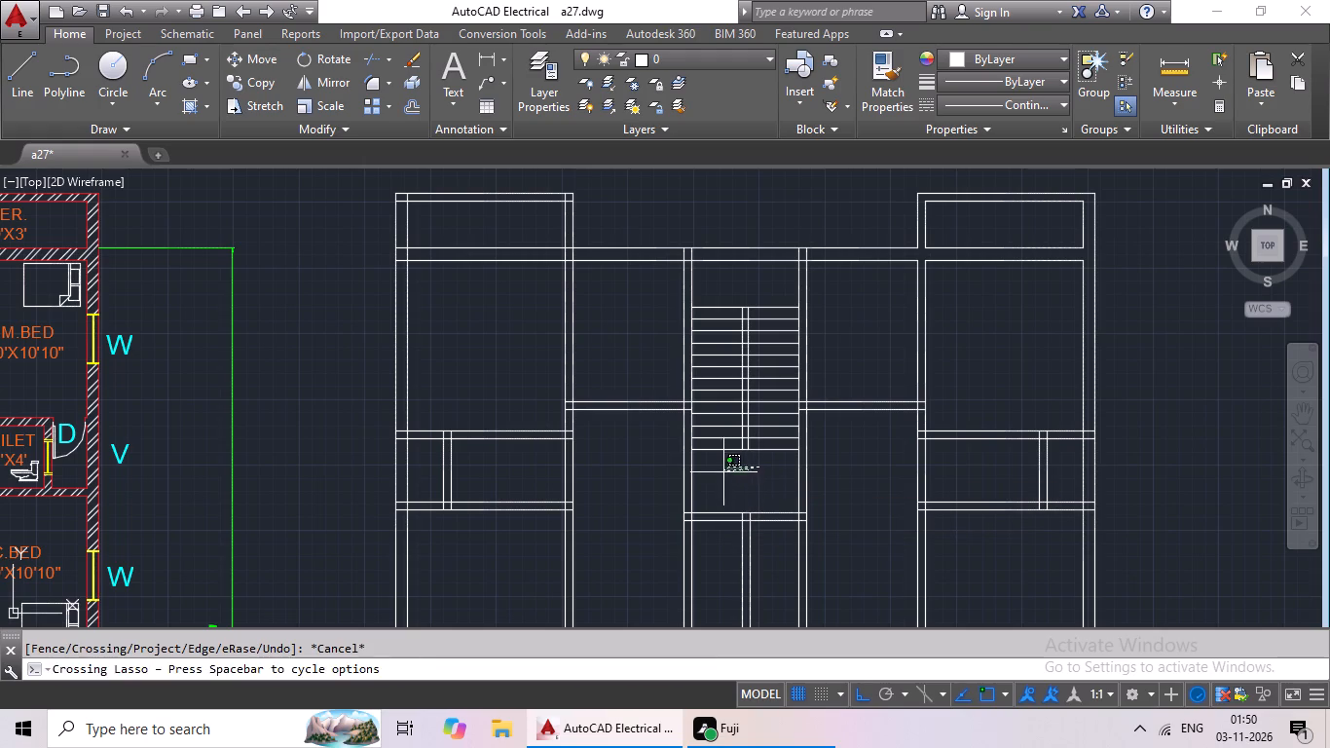
{"action": "left_click_drag", "start_coordinate": [721, 477], "coordinate": [748, 492]}
{"action": "key", "text": "Delete"}
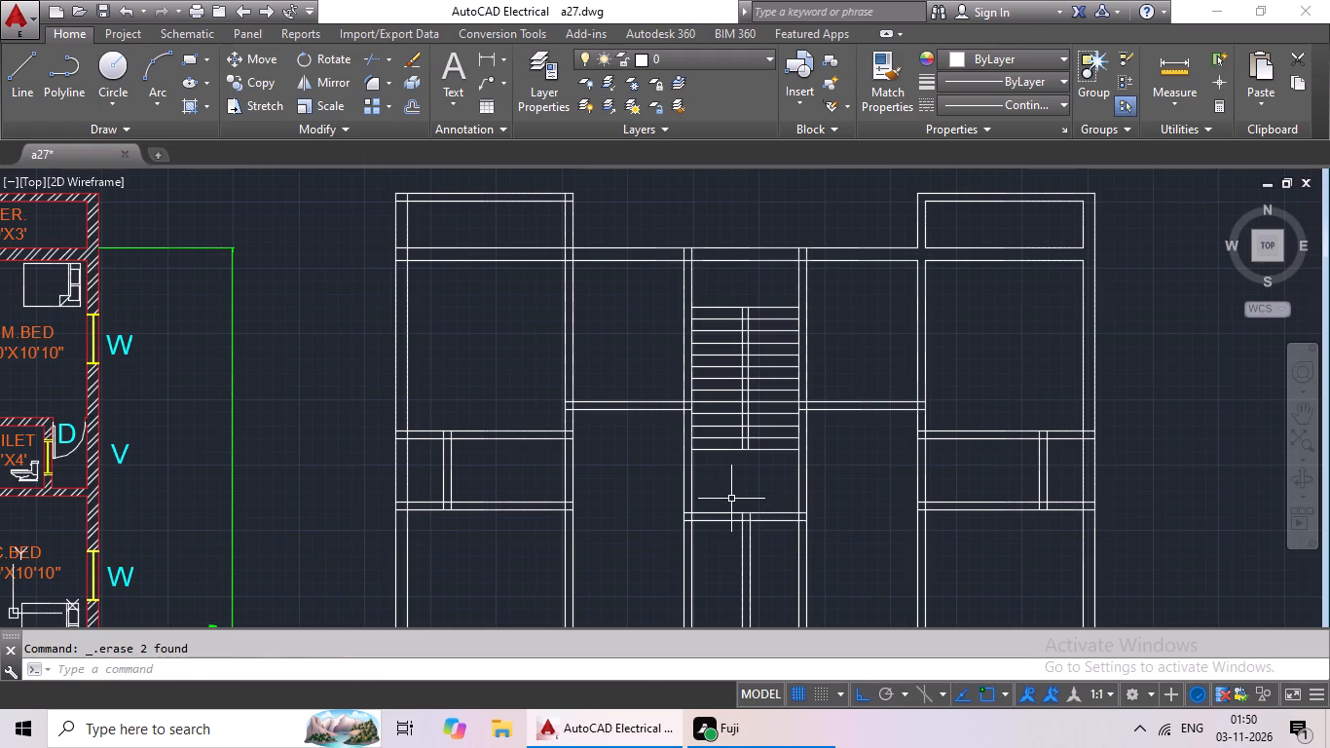
Trim the upper stair tread lines out of the gap between the two centre lines.
{"action": "key", "text": "Escape"}
{"action": "key", "text": "Escape"}
{"action": "type", "text": "tr"}
{"action": "key", "text": "space"}
{"action": "key", "text": "space"}
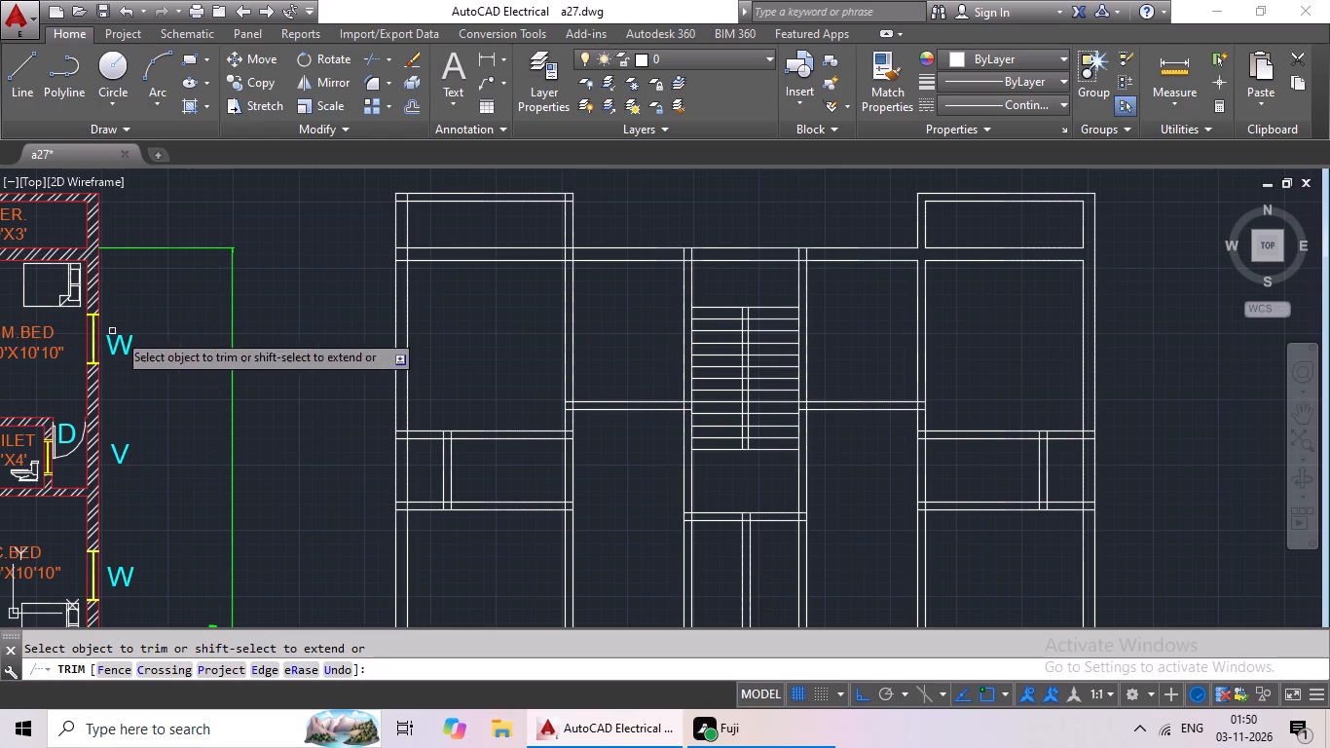
{"action": "scroll", "coordinate": [723, 452], "scroll_direction": "up", "scroll_amount": 4}
{"action": "scroll", "coordinate": [915, 361], "scroll_direction": "down", "scroll_amount": 3}
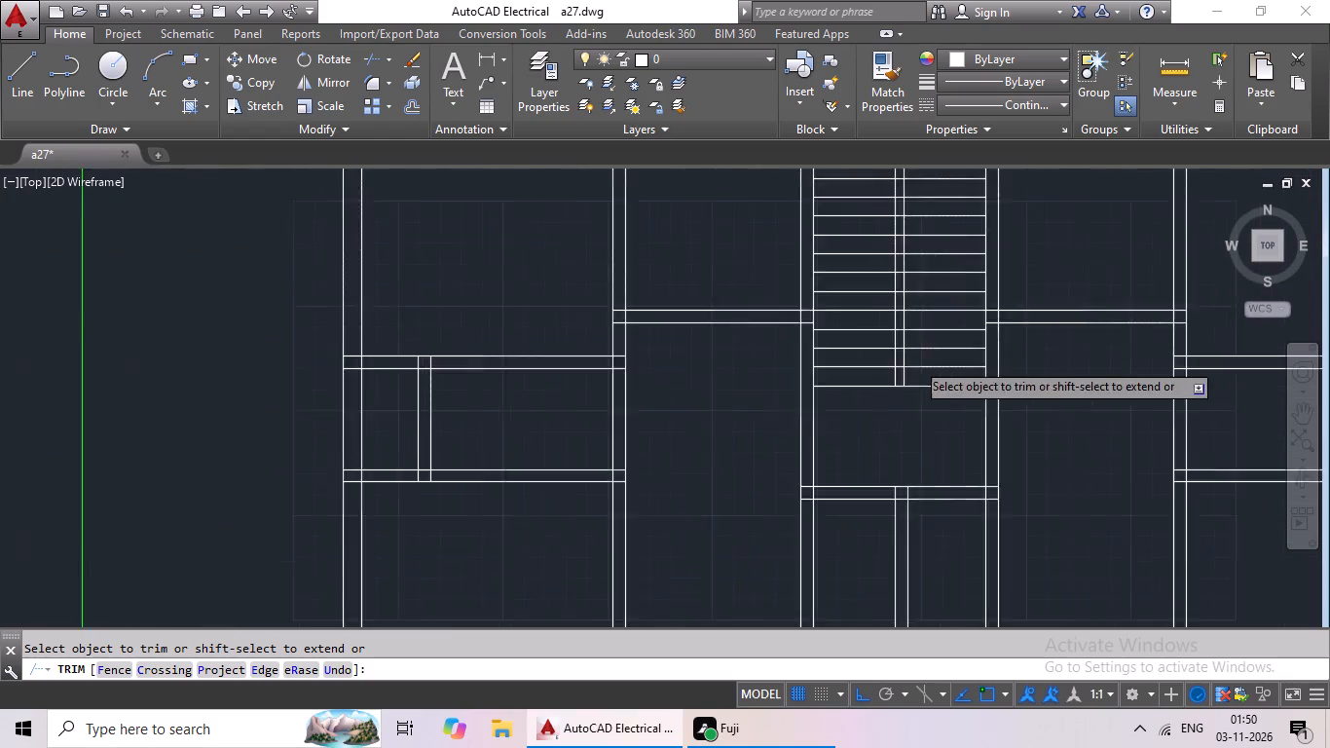
{"action": "scroll", "coordinate": [917, 348], "scroll_direction": "up", "scroll_amount": 1}
{"action": "middle_click_drag", "start_coordinate": [916, 348], "coordinate": [824, 525]}
{"action": "scroll", "coordinate": [796, 253], "scroll_direction": "up", "scroll_amount": 3}
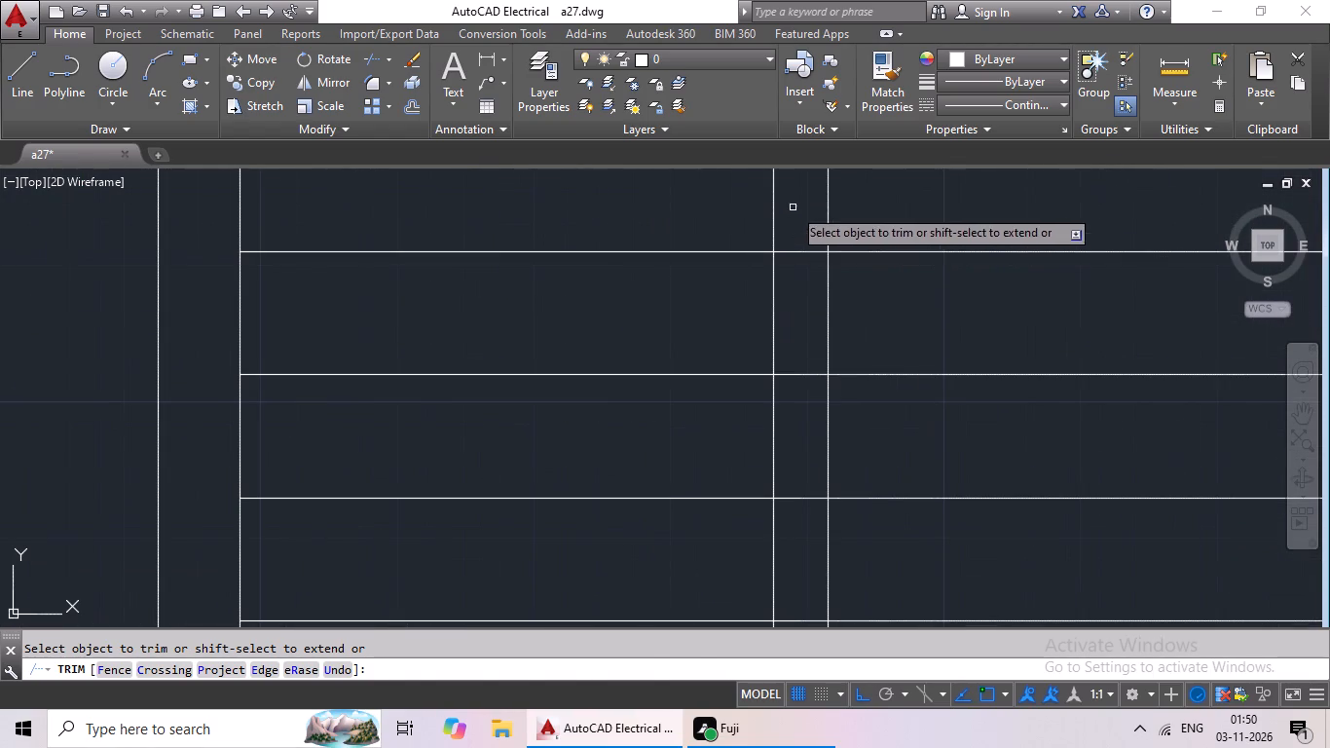
{"action": "left_click_drag", "start_coordinate": [793, 207], "coordinate": [794, 550]}
{"action": "scroll", "coordinate": [796, 524], "scroll_direction": "down", "scroll_amount": 1}
{"action": "middle_click_drag", "start_coordinate": [795, 518], "coordinate": [741, 300]}
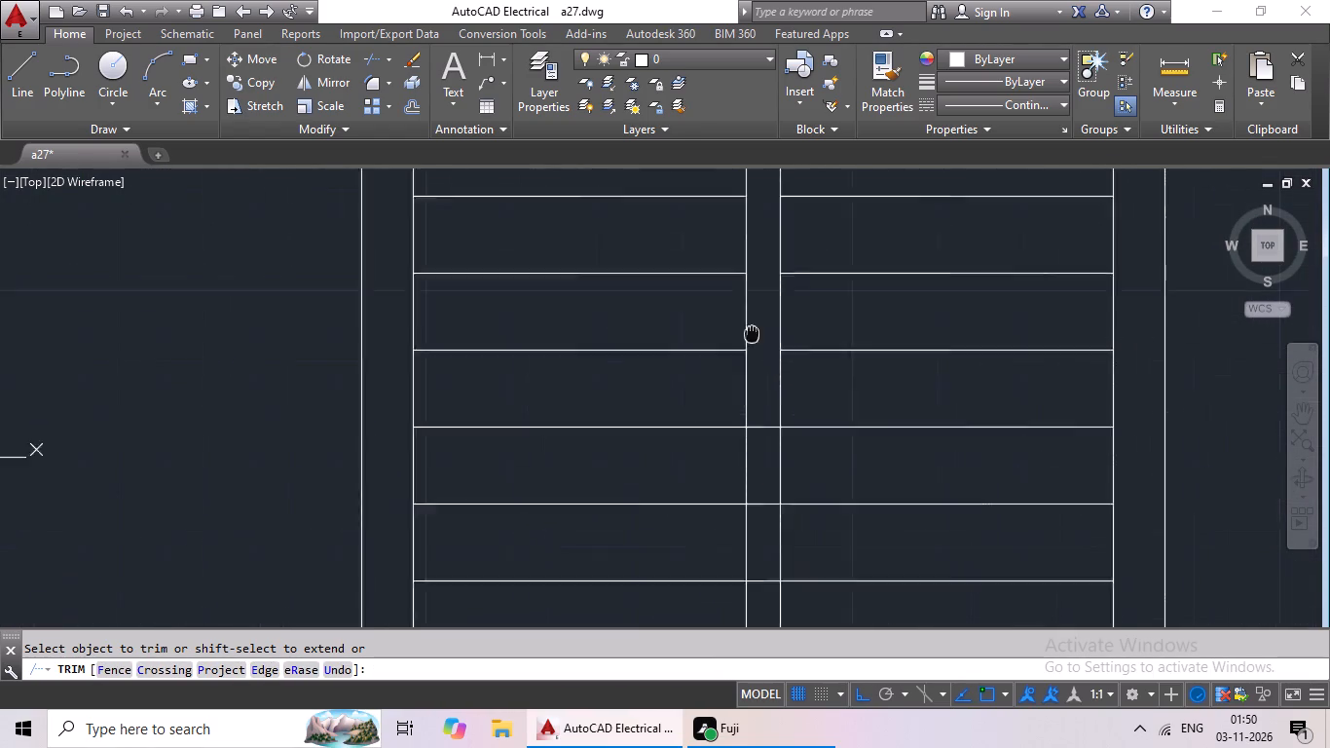
{"action": "middle_click_drag", "start_coordinate": [741, 300], "coordinate": [716, 224]}
{"action": "left_click_drag", "start_coordinate": [714, 253], "coordinate": [726, 384]}
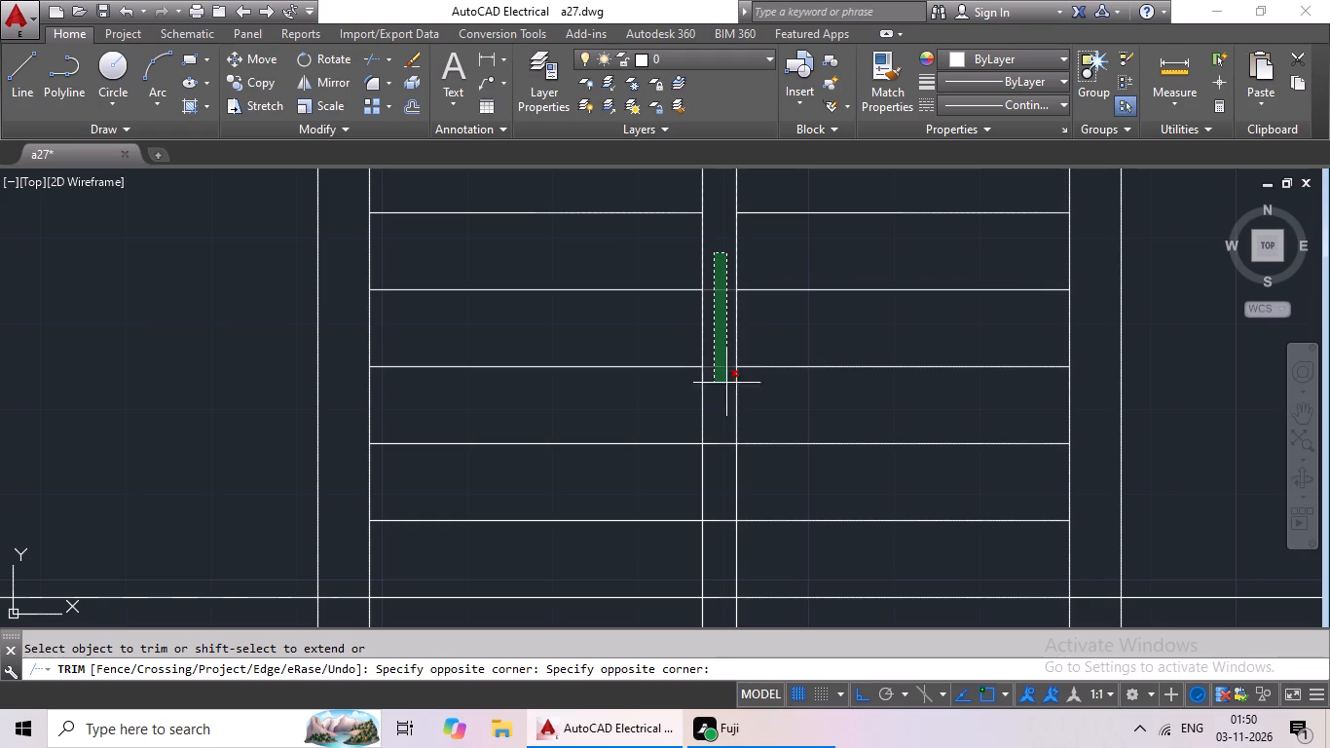
{"action": "left_click_drag", "start_coordinate": [726, 384], "coordinate": [720, 557]}
Trim the remaining lower tread lines between the two centre lines, leaving the southernmost tread line continuous.
{"action": "middle_click_drag", "start_coordinate": [706, 523], "coordinate": [715, 369]}
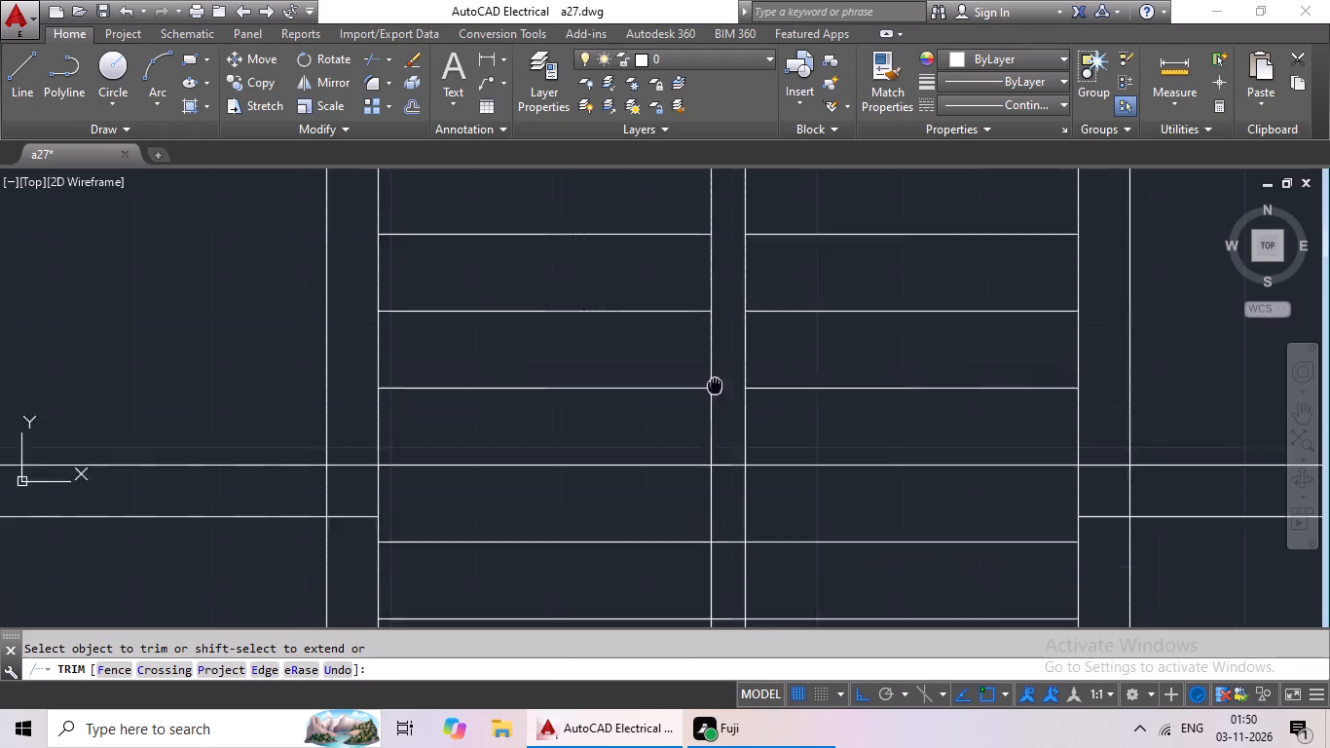
{"action": "middle_click_drag", "start_coordinate": [715, 369], "coordinate": [712, 306]}
{"action": "left_click_drag", "start_coordinate": [726, 356], "coordinate": [724, 583]}
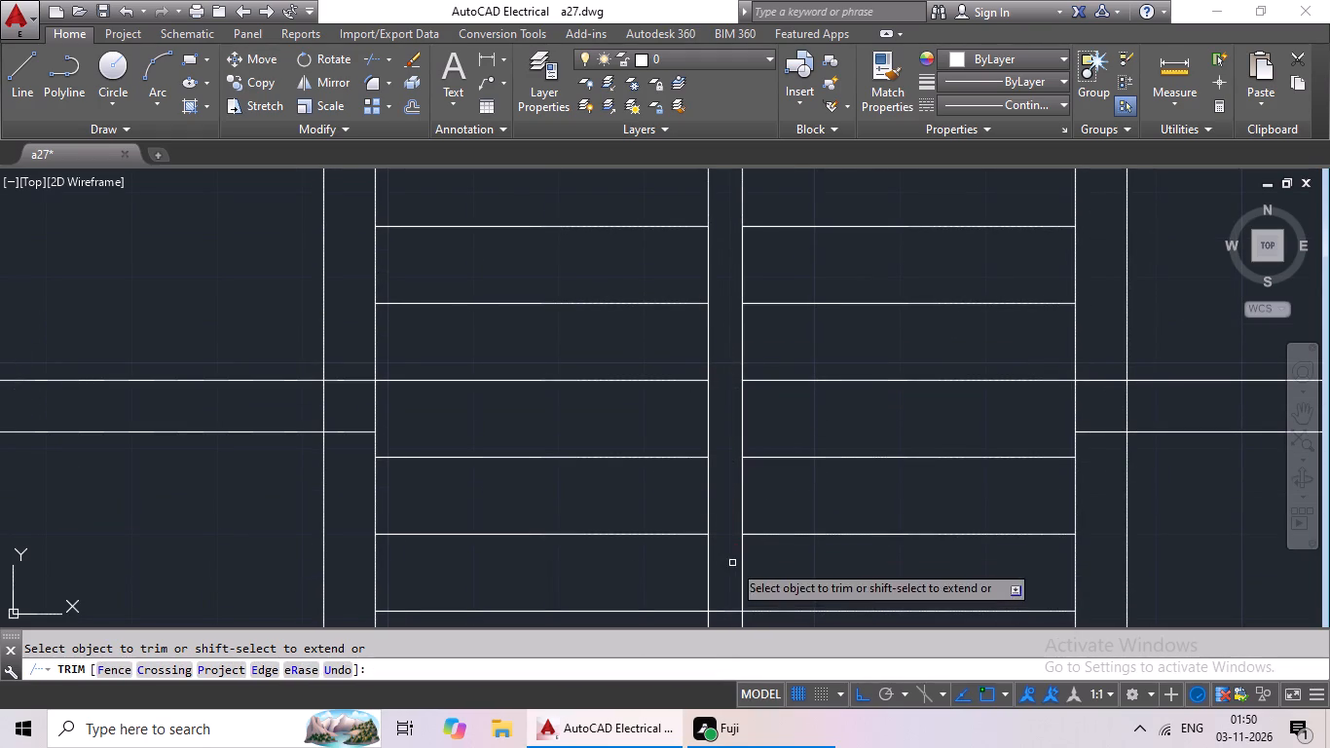
{"action": "middle_click_drag", "start_coordinate": [732, 562], "coordinate": [722, 390]}
{"action": "left_click_drag", "start_coordinate": [720, 404], "coordinate": [720, 508]}
{"action": "left_click", "coordinate": [720, 495]}
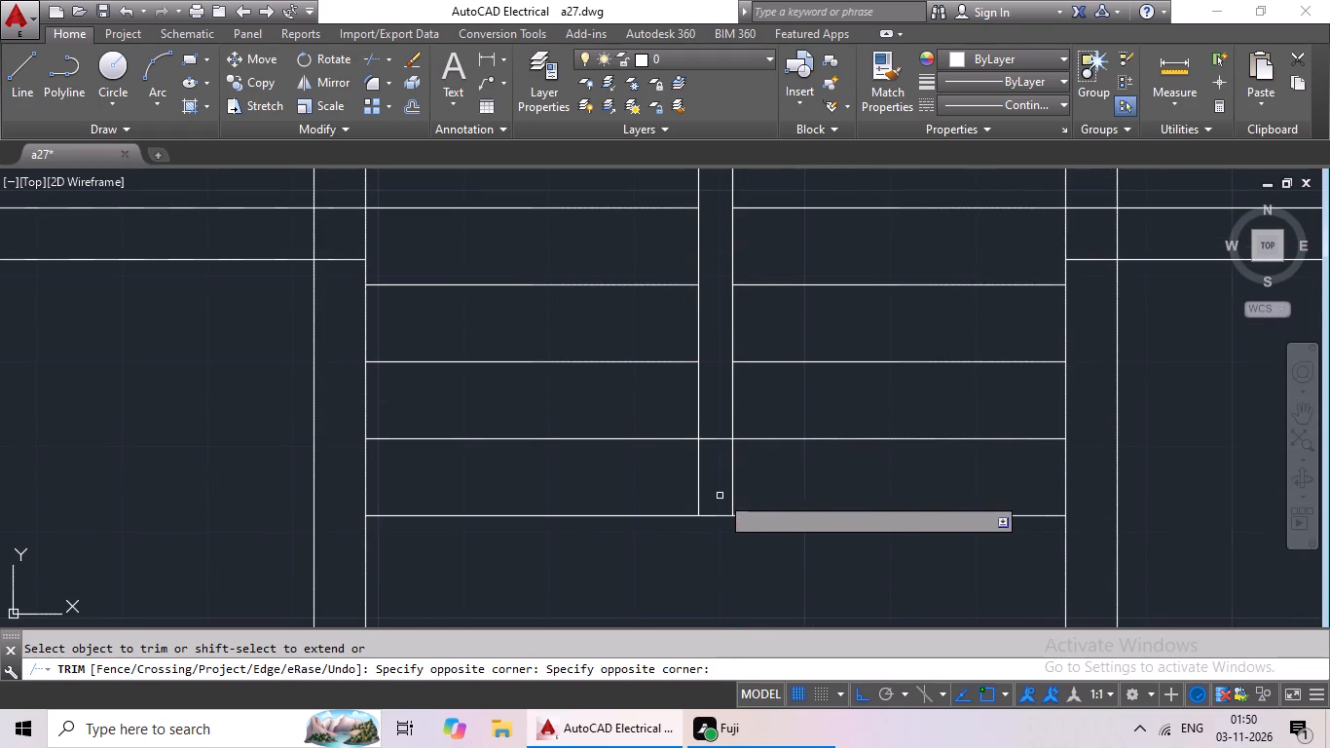
{"action": "left_click_drag", "start_coordinate": [724, 410], "coordinate": [709, 474]}
{"action": "left_click", "coordinate": [709, 474]}
{"action": "scroll", "coordinate": [710, 470], "scroll_direction": "down", "scroll_amount": 2}
{"action": "middle_click_drag", "start_coordinate": [708, 502], "coordinate": [676, 603]}
{"action": "scroll", "coordinate": [691, 545], "scroll_direction": "down", "scroll_amount": 3}
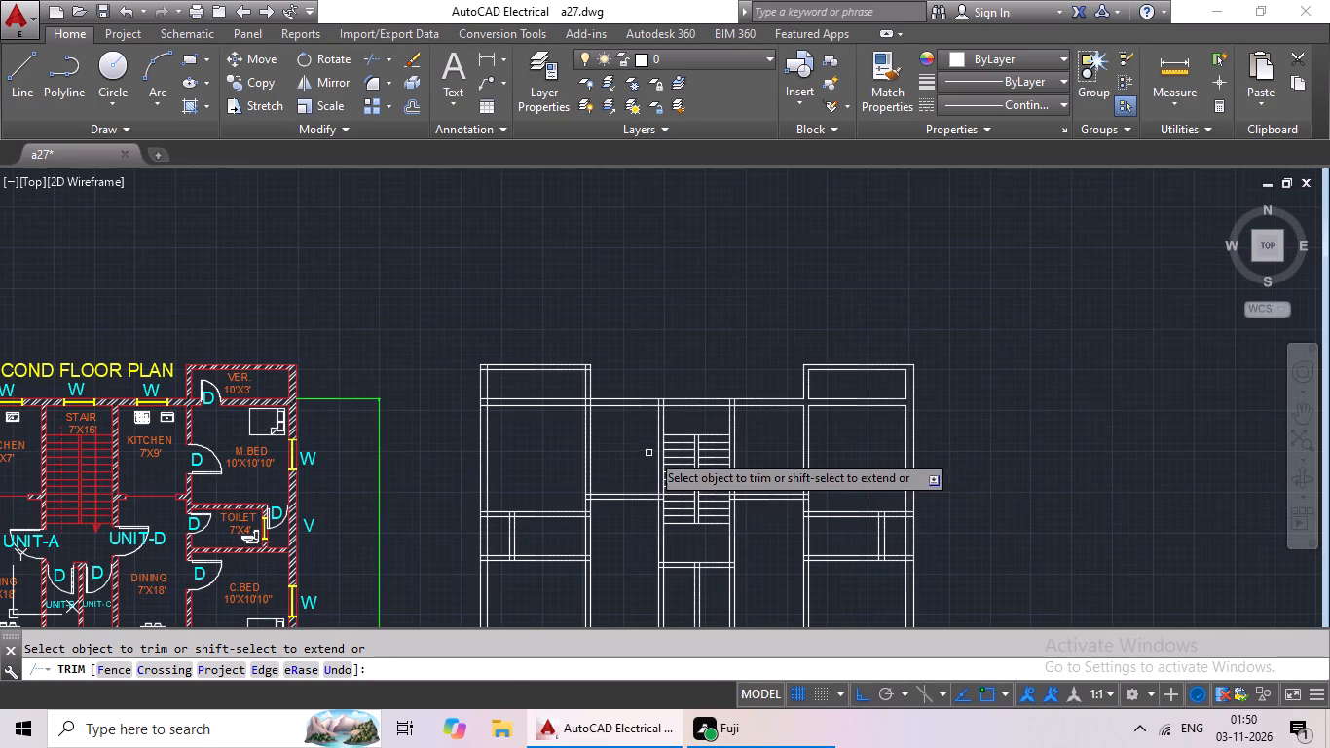
Draw a vertical direction line about 11' long through the east stair flight, from the landing to below the southernmost tread.
{"action": "left_click", "coordinate": [13, 82]}
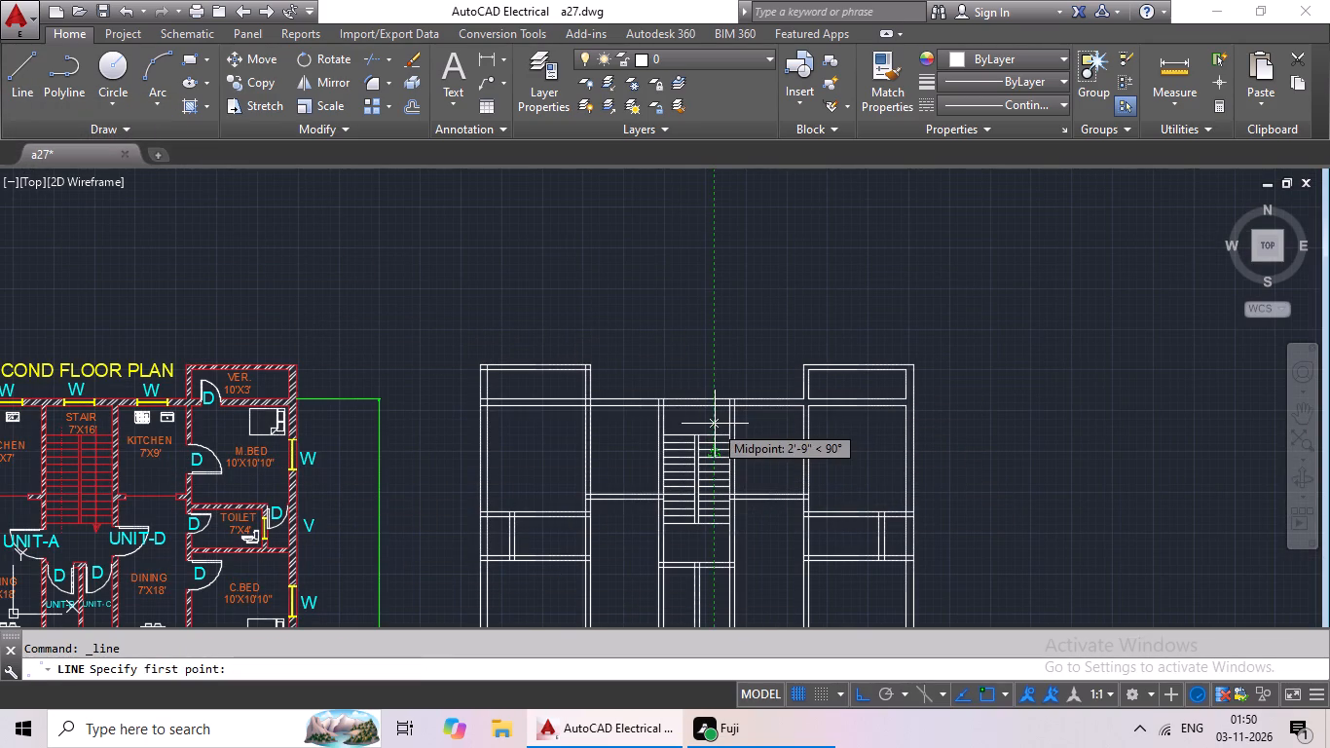
{"action": "scroll", "coordinate": [716, 423], "scroll_direction": "up", "scroll_amount": 1}
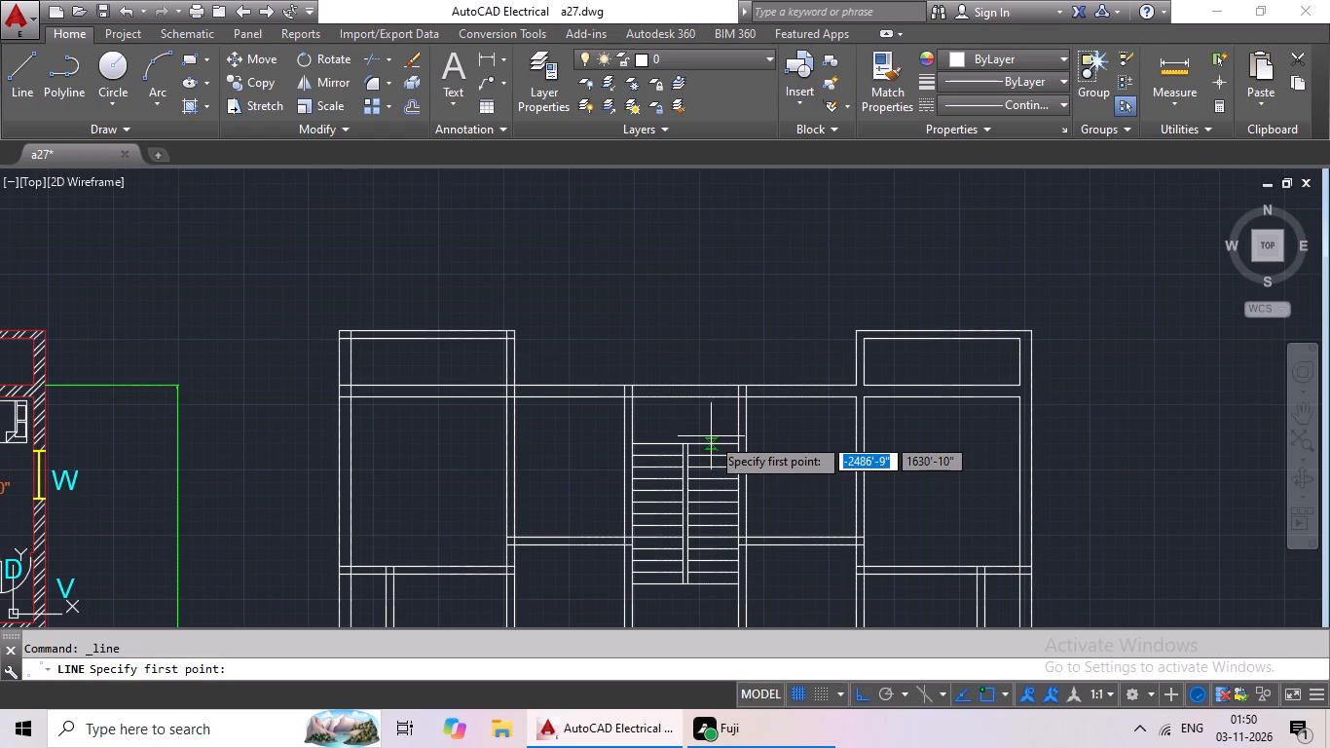
{"action": "left_click_drag", "start_coordinate": [711, 430], "coordinate": [711, 440]}
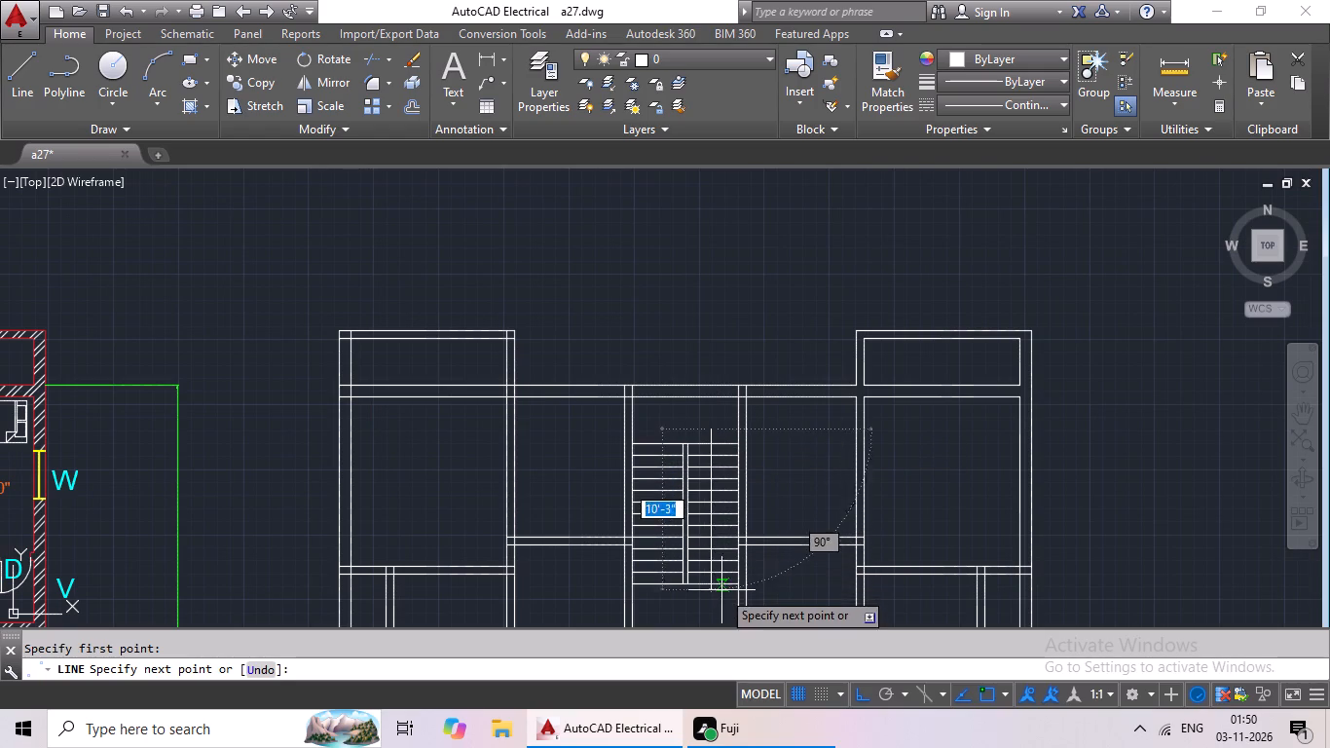
{"action": "middle_click_drag", "start_coordinate": [722, 589], "coordinate": [683, 484]}
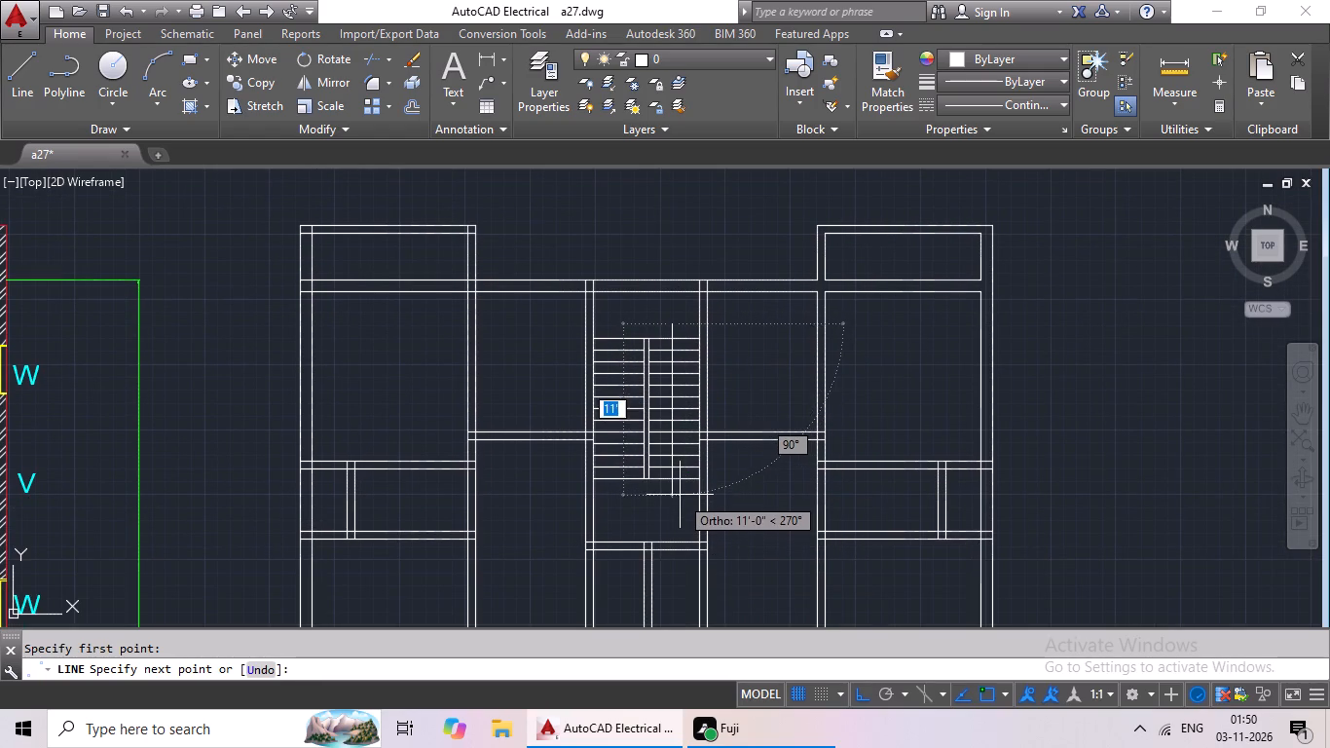
{"action": "left_click", "coordinate": [680, 492]}
{"action": "key", "text": "Escape"}
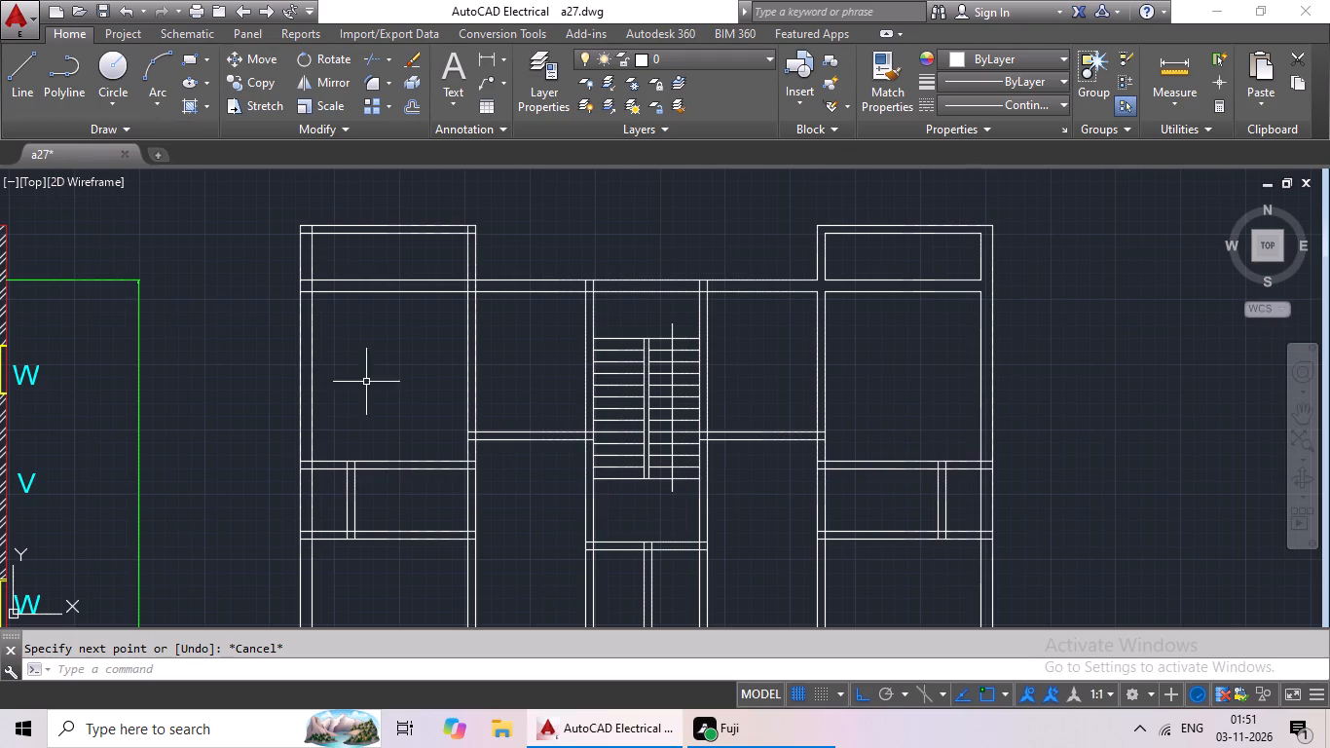
Draw a notched arrowhead about 9" long at the south end of the east flight's direction line, with its barbs on the southernmost tread.
{"action": "left_click_drag", "start_coordinate": [20, 94], "coordinate": [38, 109]}
{"action": "scroll", "coordinate": [679, 487], "scroll_direction": "up", "scroll_amount": 3}
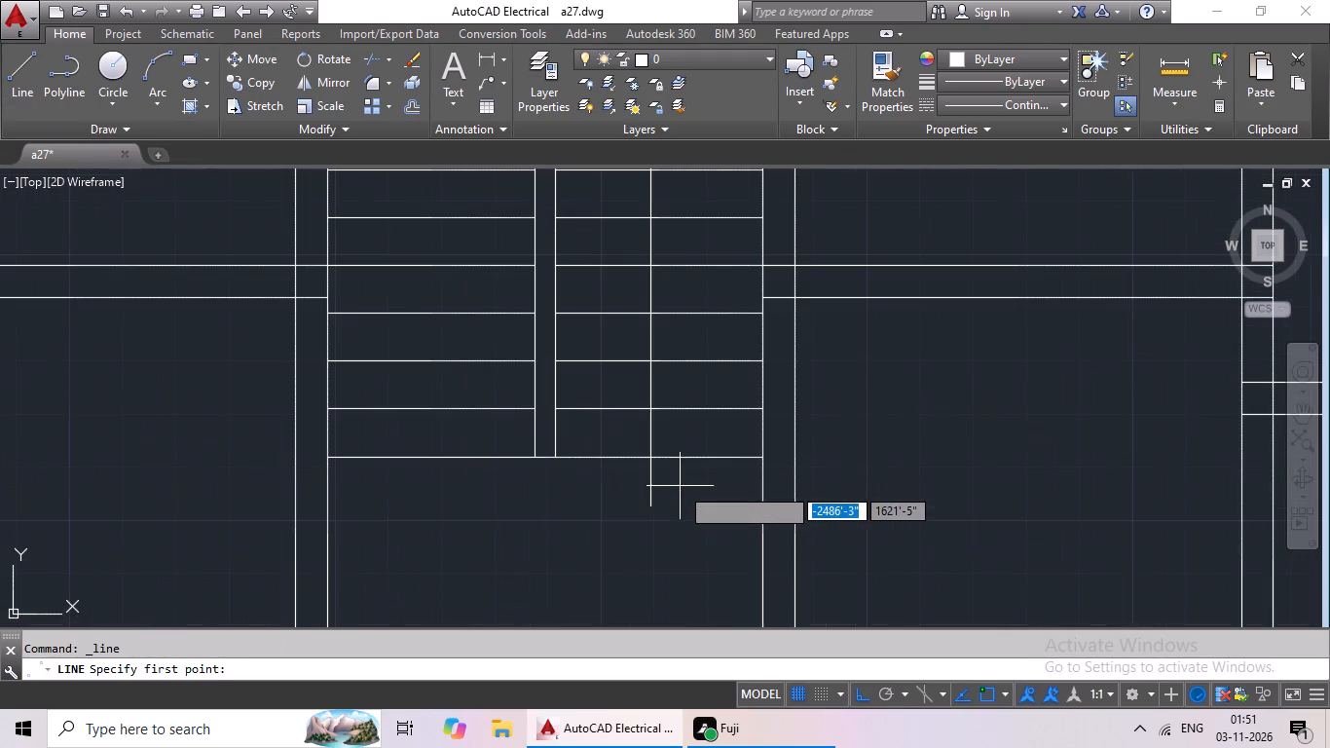
{"action": "left_click", "coordinate": [654, 505]}
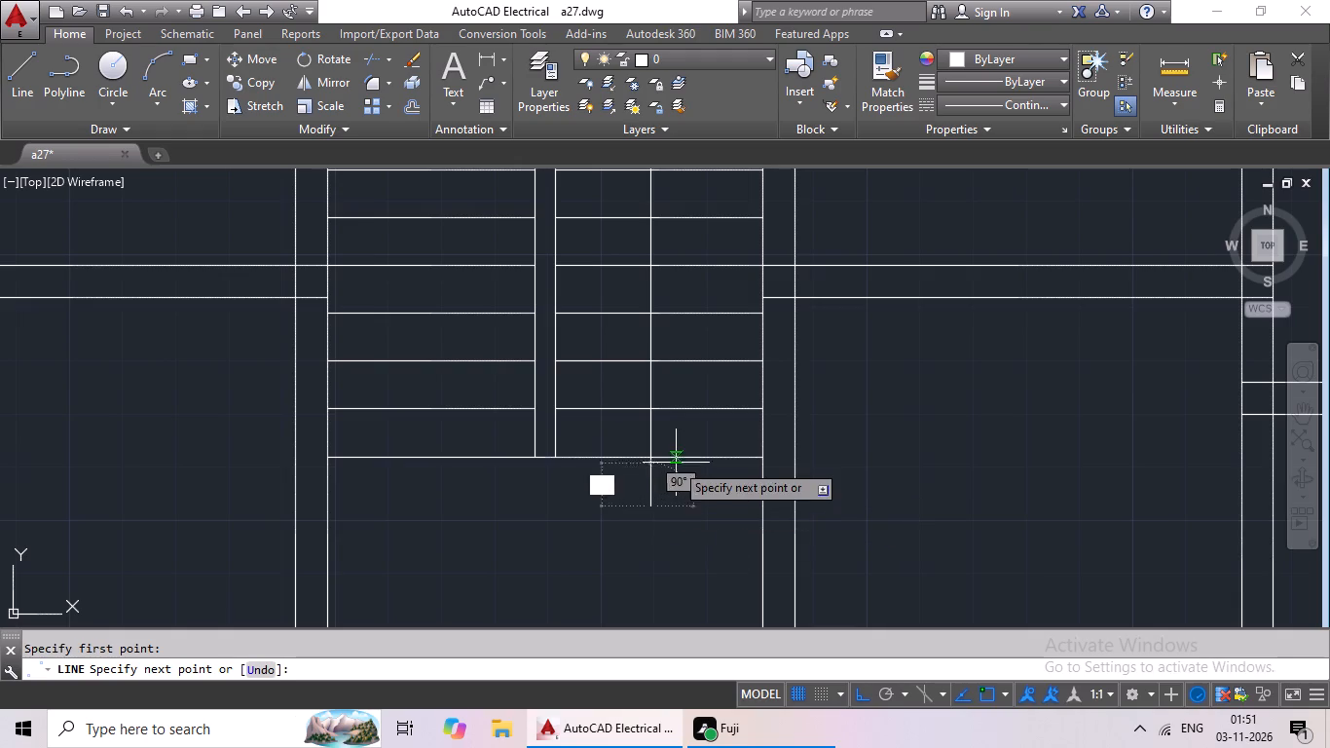
{"action": "scroll", "coordinate": [679, 463], "scroll_direction": "up", "scroll_amount": 3}
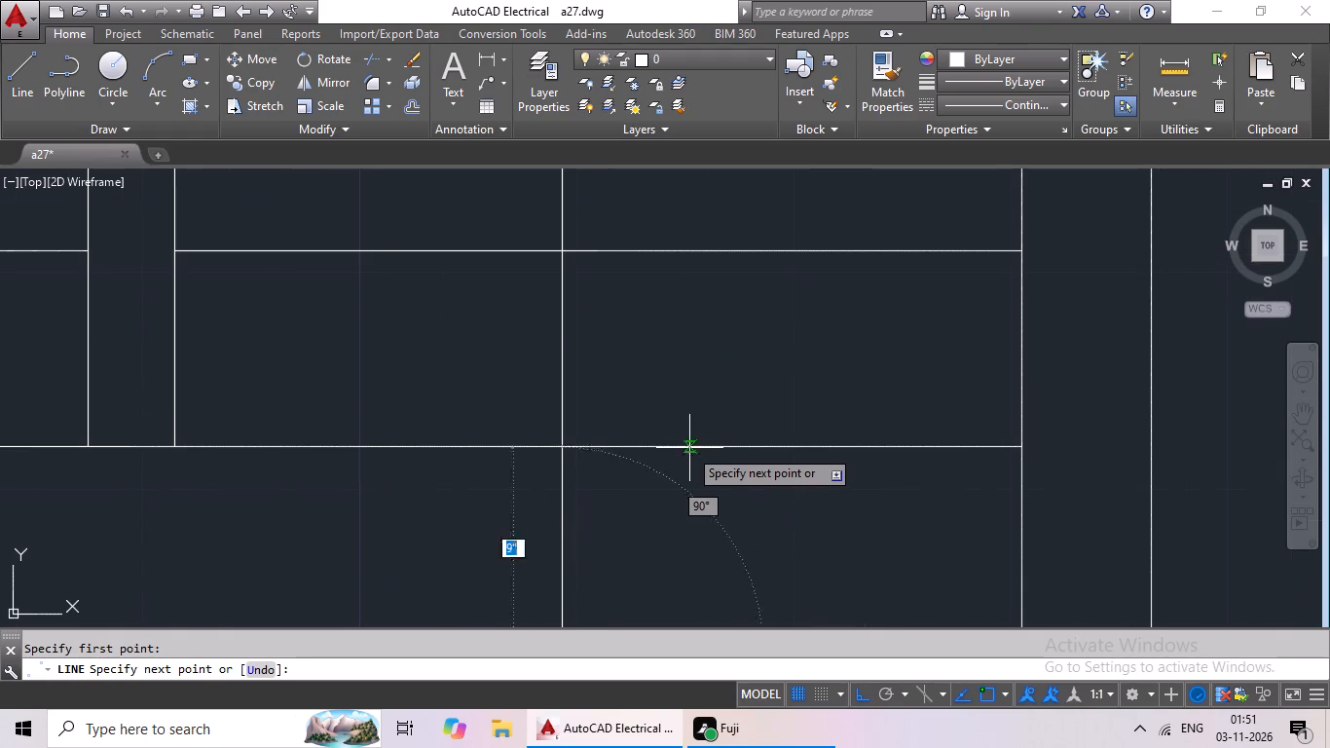
{"action": "left_click", "coordinate": [692, 448]}
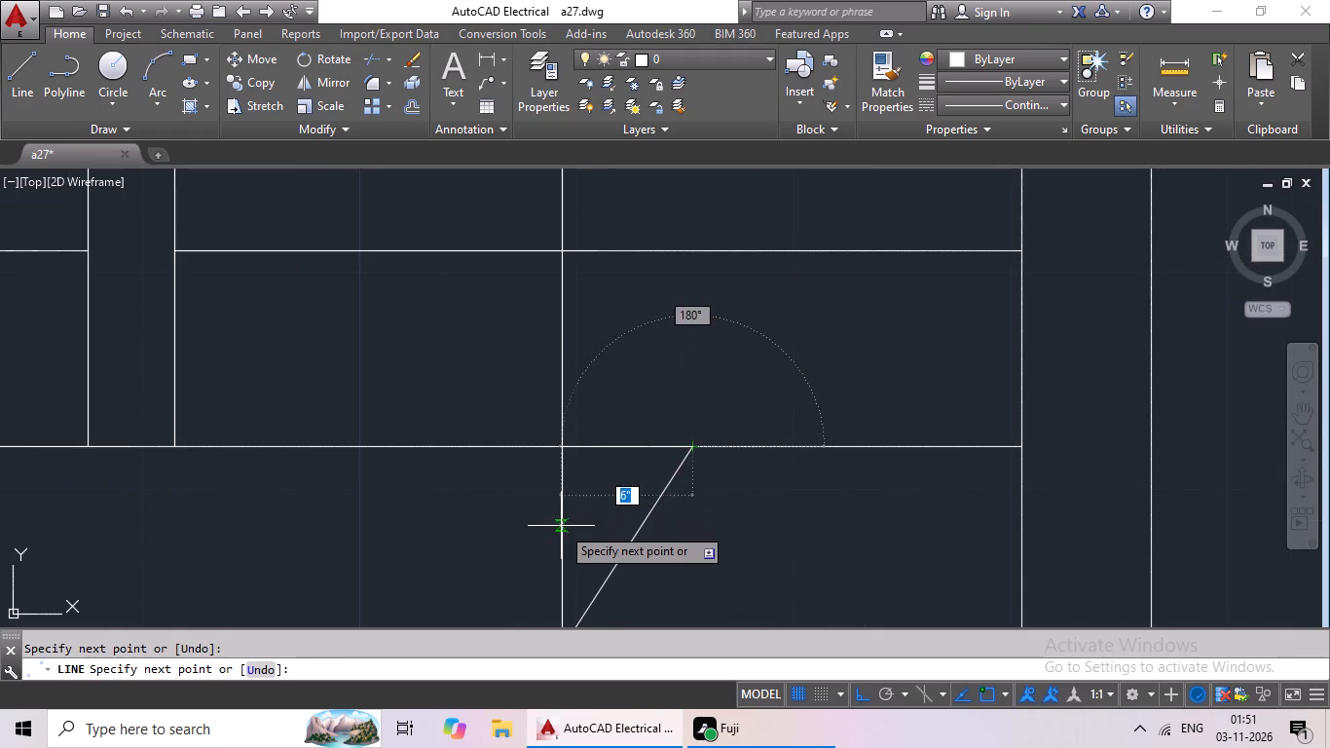
{"action": "left_click", "coordinate": [561, 528]}
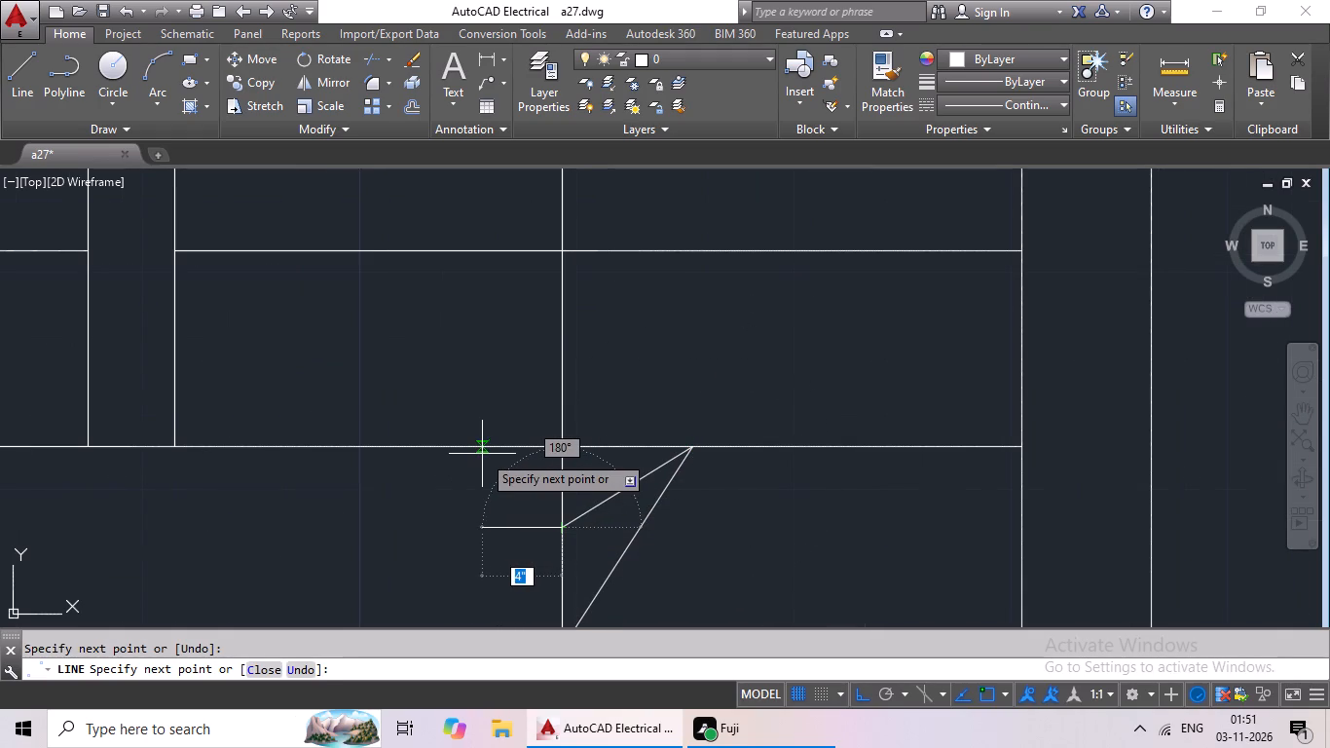
{"action": "left_click", "coordinate": [481, 452]}
{"action": "middle_click_drag", "start_coordinate": [549, 568], "coordinate": [505, 409]}
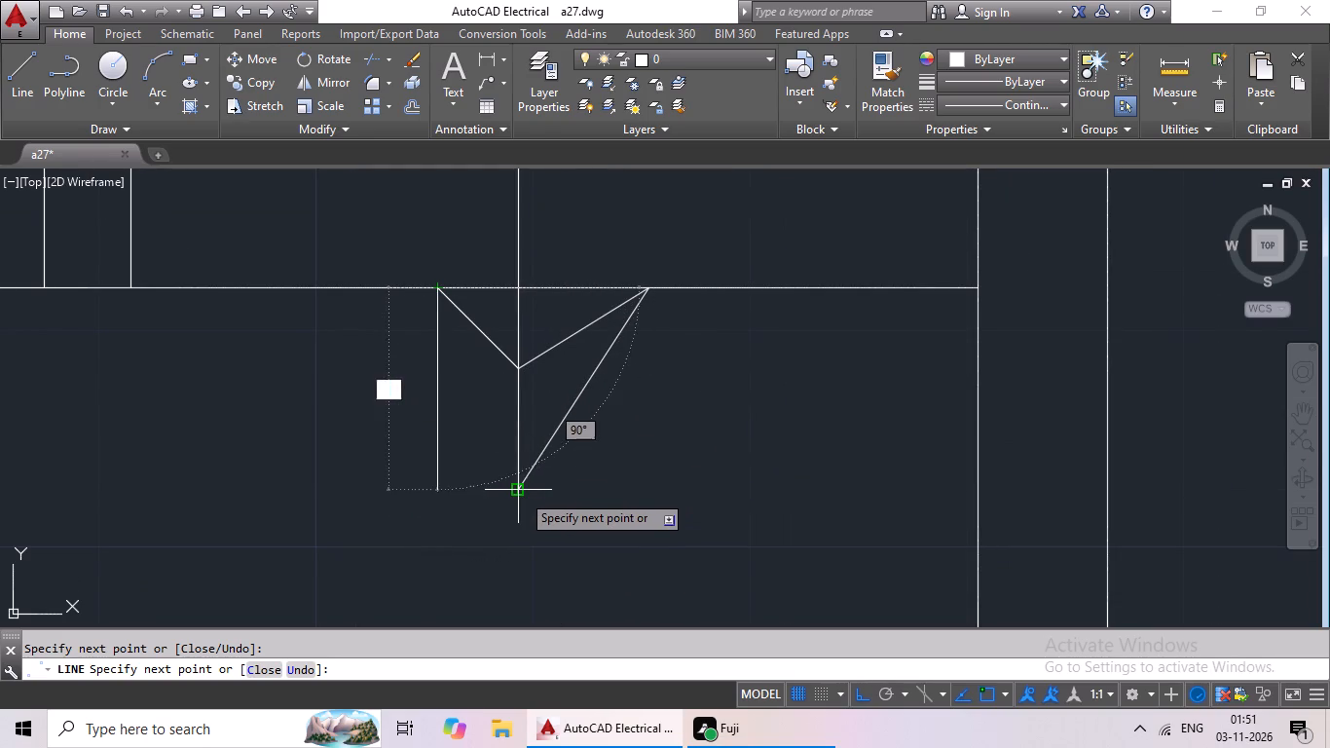
{"action": "scroll", "coordinate": [517, 491], "scroll_direction": "up", "scroll_amount": 2}
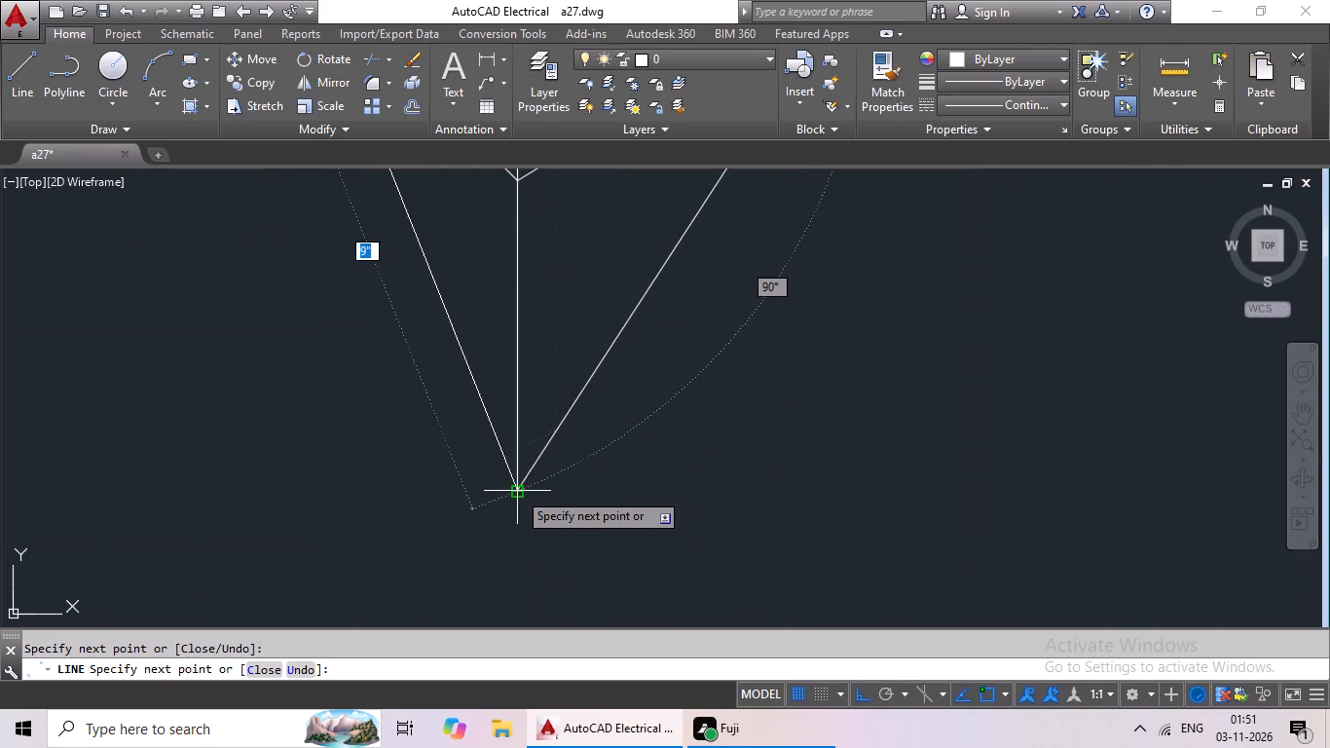
{"action": "left_click", "coordinate": [517, 487]}
{"action": "scroll", "coordinate": [622, 469], "scroll_direction": "down", "scroll_amount": 2}
{"action": "key", "text": "Escape"}
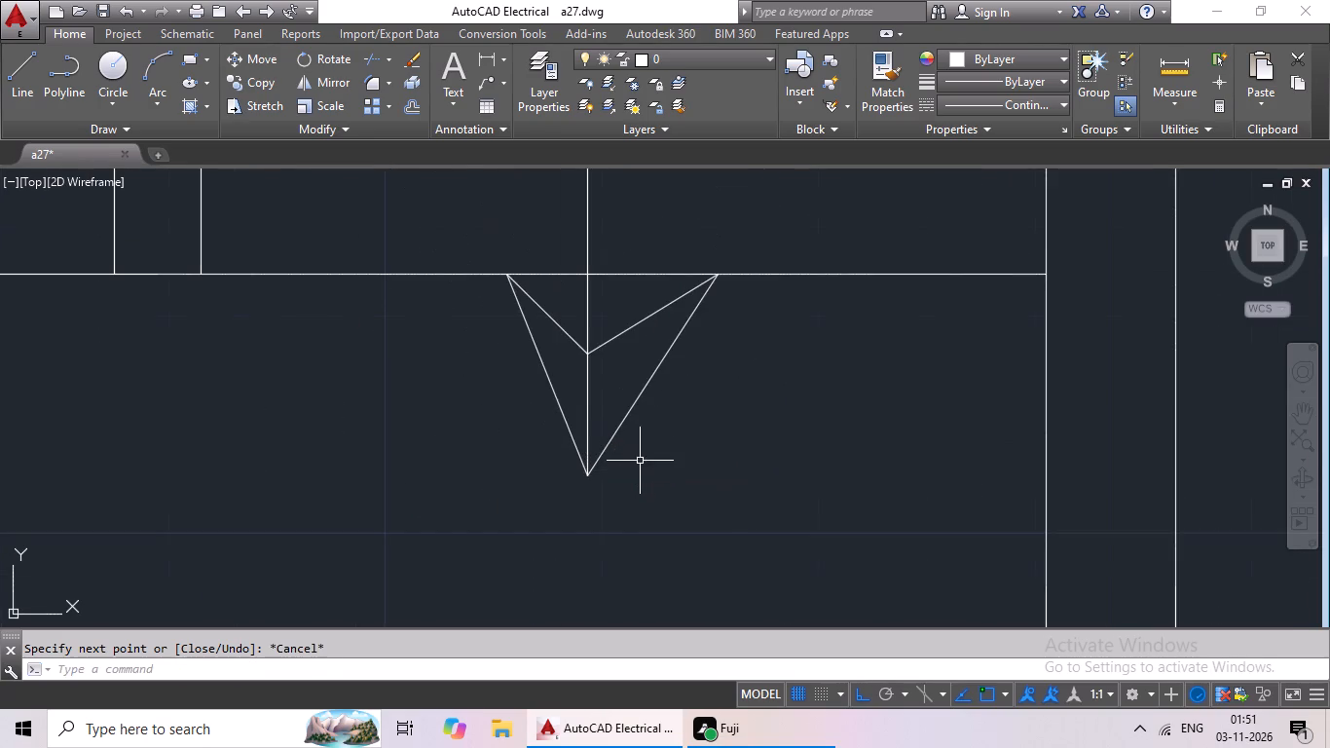
Draw a vertical line about 10'-9" long through the middle of the west stair flight, level with the east direction line's ends.
{"action": "scroll", "coordinate": [663, 454], "scroll_direction": "down", "scroll_amount": 4}
{"action": "middle_click_drag", "start_coordinate": [625, 487], "coordinate": [661, 520]}
{"action": "middle_click_drag", "start_coordinate": [641, 491], "coordinate": [740, 578]}
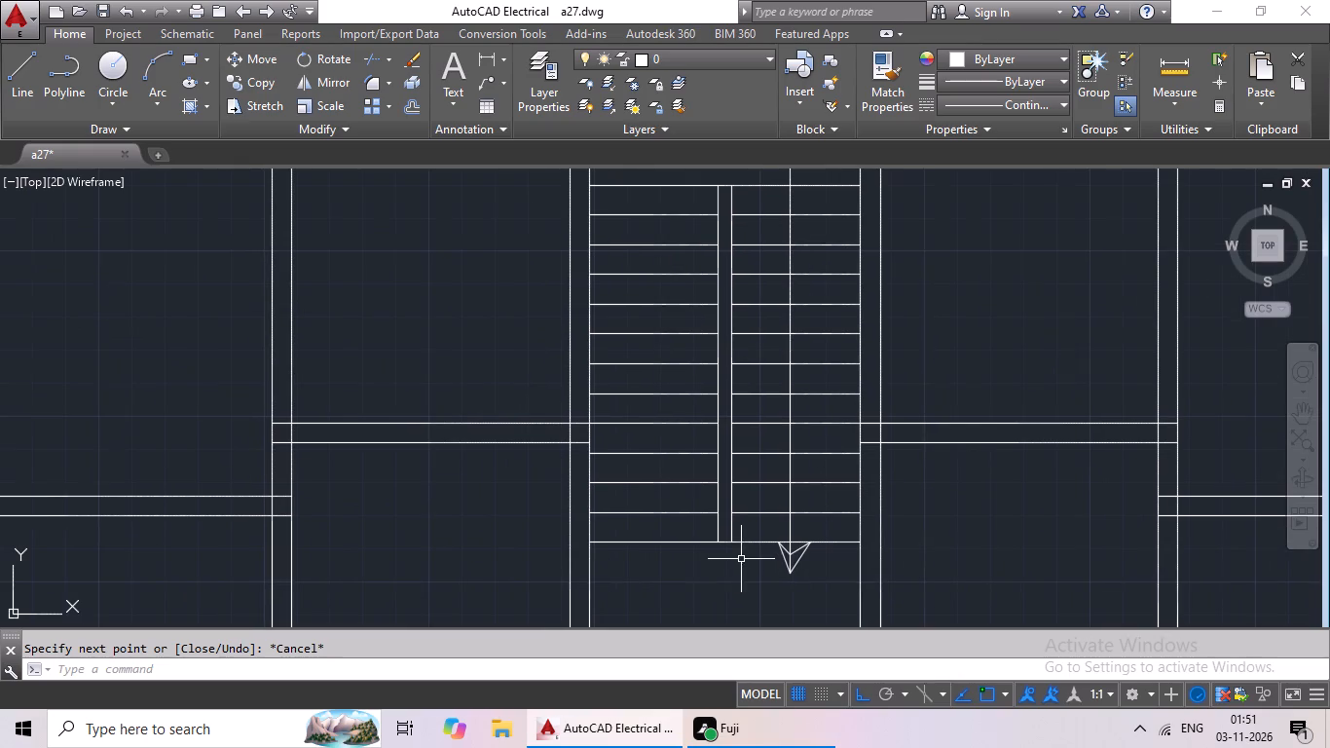
{"action": "left_click", "coordinate": [18, 86]}
{"action": "scroll", "coordinate": [505, 386], "scroll_direction": "down", "scroll_amount": 1}
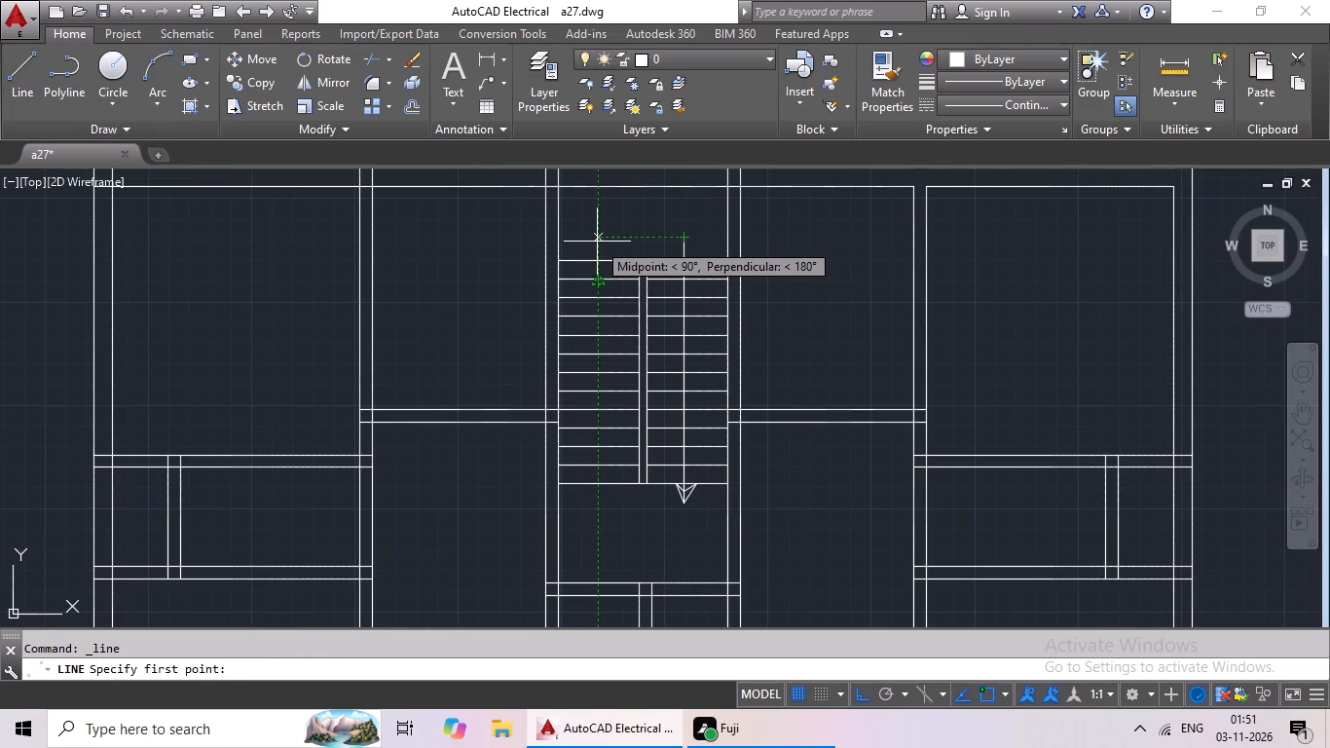
{"action": "left_click", "coordinate": [597, 237]}
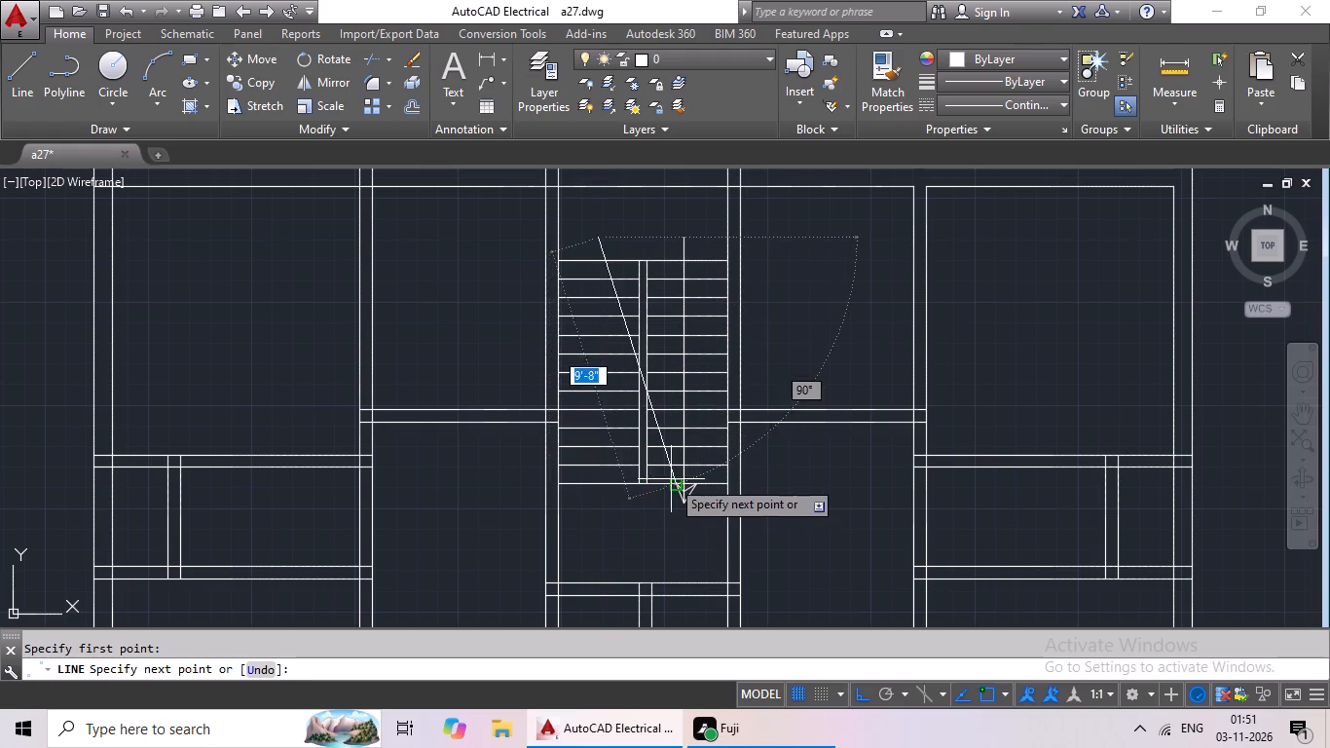
{"action": "left_click", "coordinate": [597, 504]}
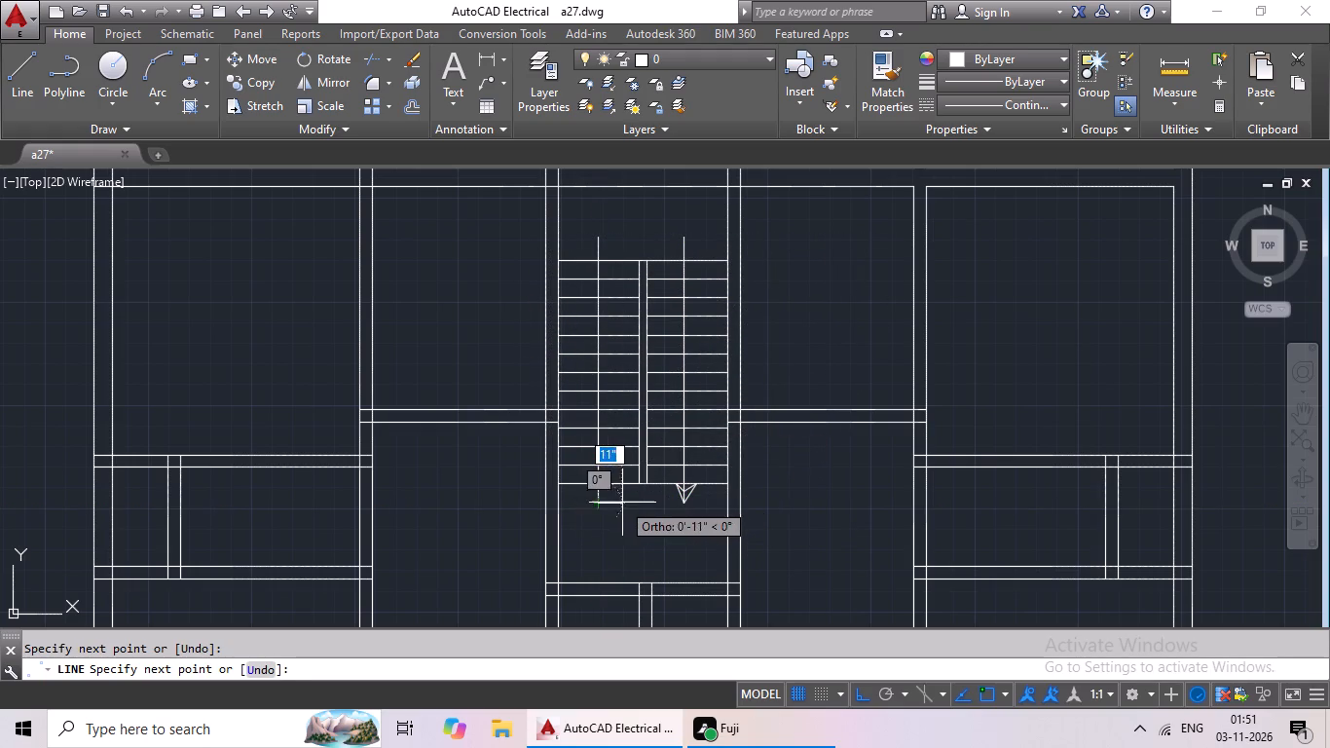
{"action": "scroll", "coordinate": [630, 508], "scroll_direction": "down", "scroll_amount": 2}
{"action": "key", "text": "Escape"}
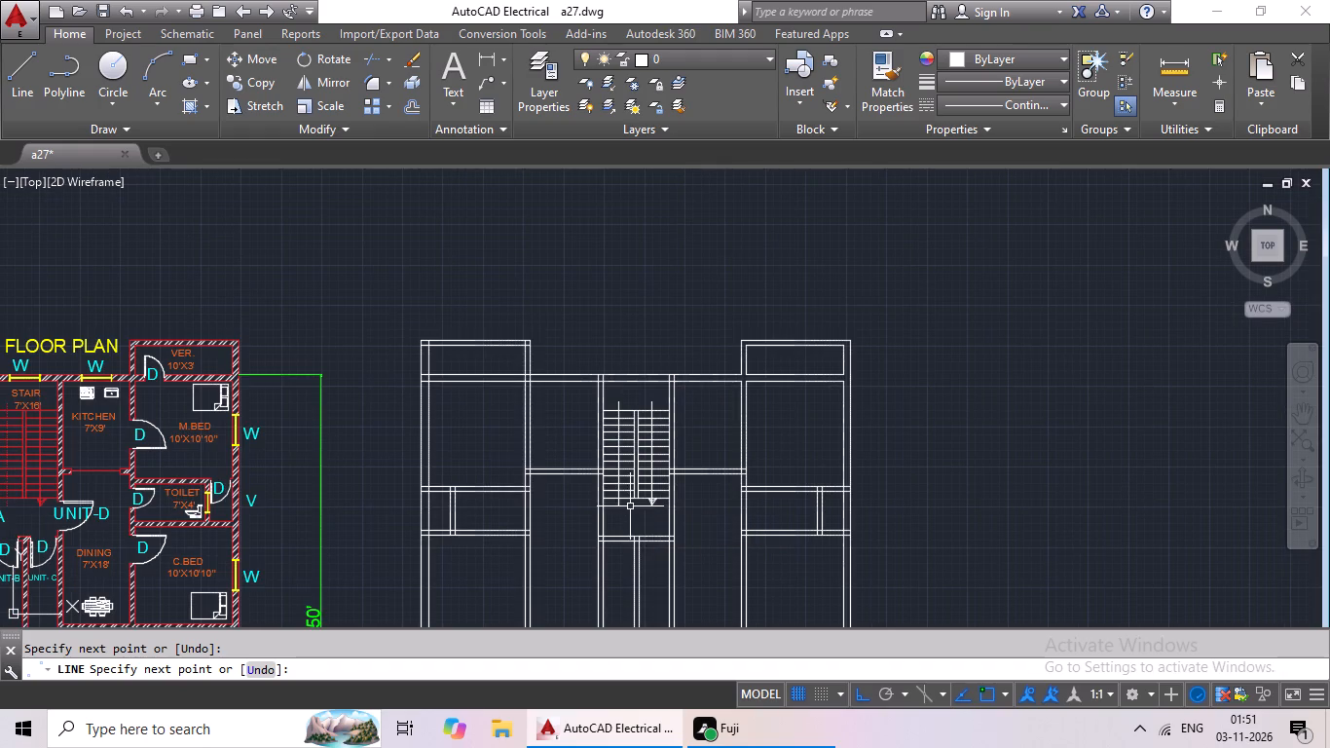
Change the west stair flight's vertical line to the dotted ACAD linetype.
{"action": "scroll", "coordinate": [609, 502], "scroll_direction": "up", "scroll_amount": 3}
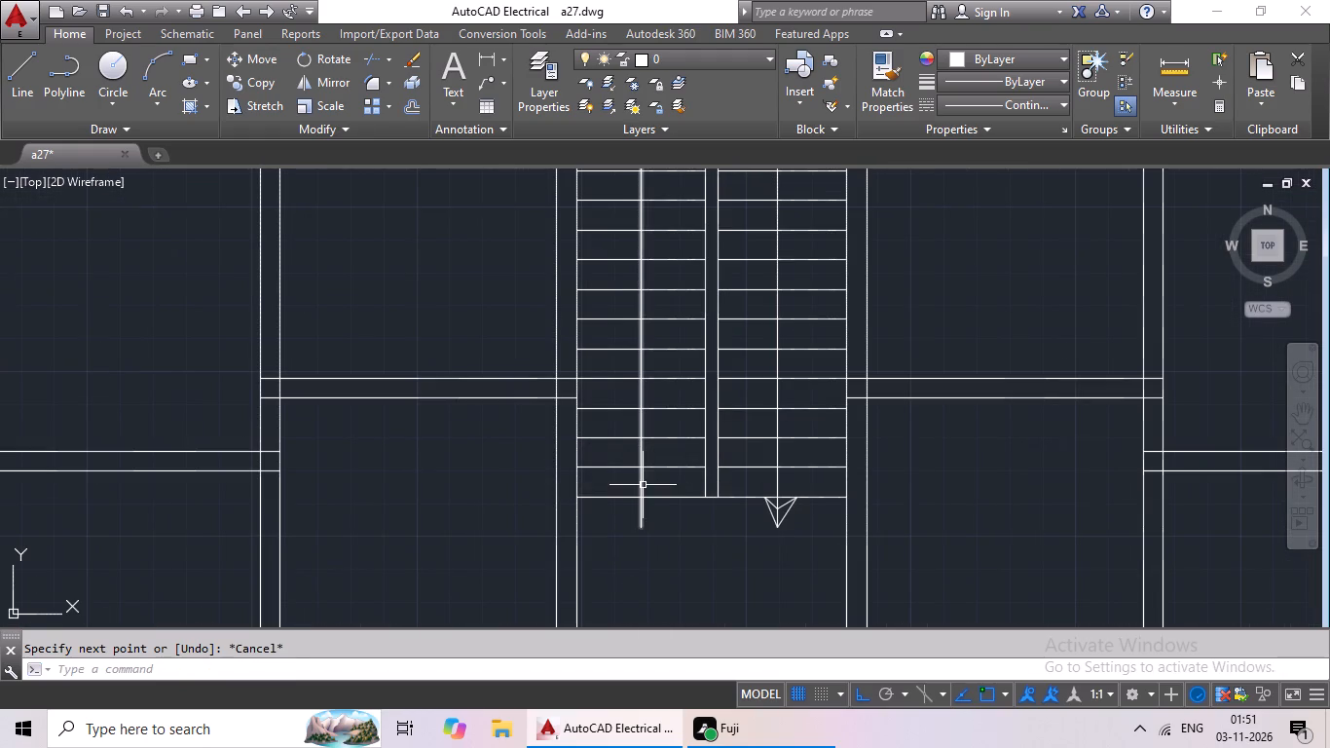
{"action": "left_click", "coordinate": [643, 484]}
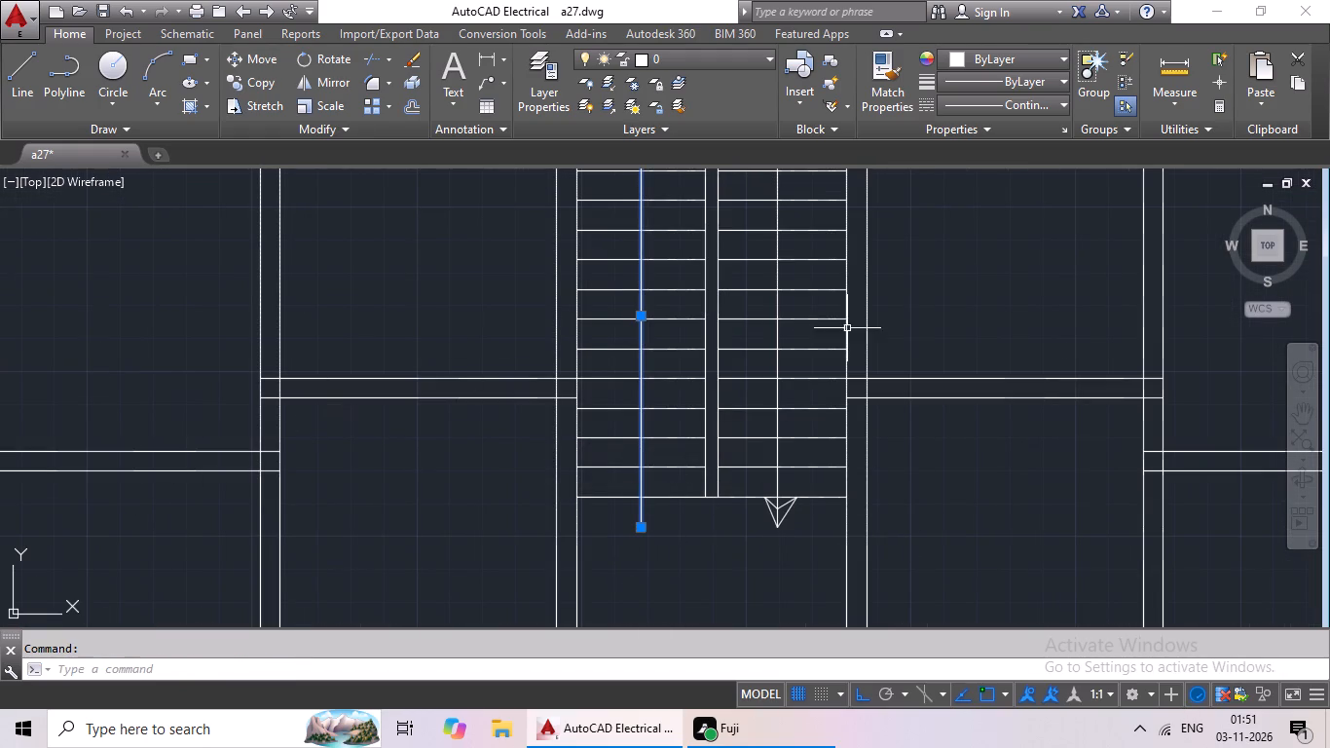
{"action": "left_click", "coordinate": [1061, 108]}
{"action": "left_click", "coordinate": [1025, 207]}
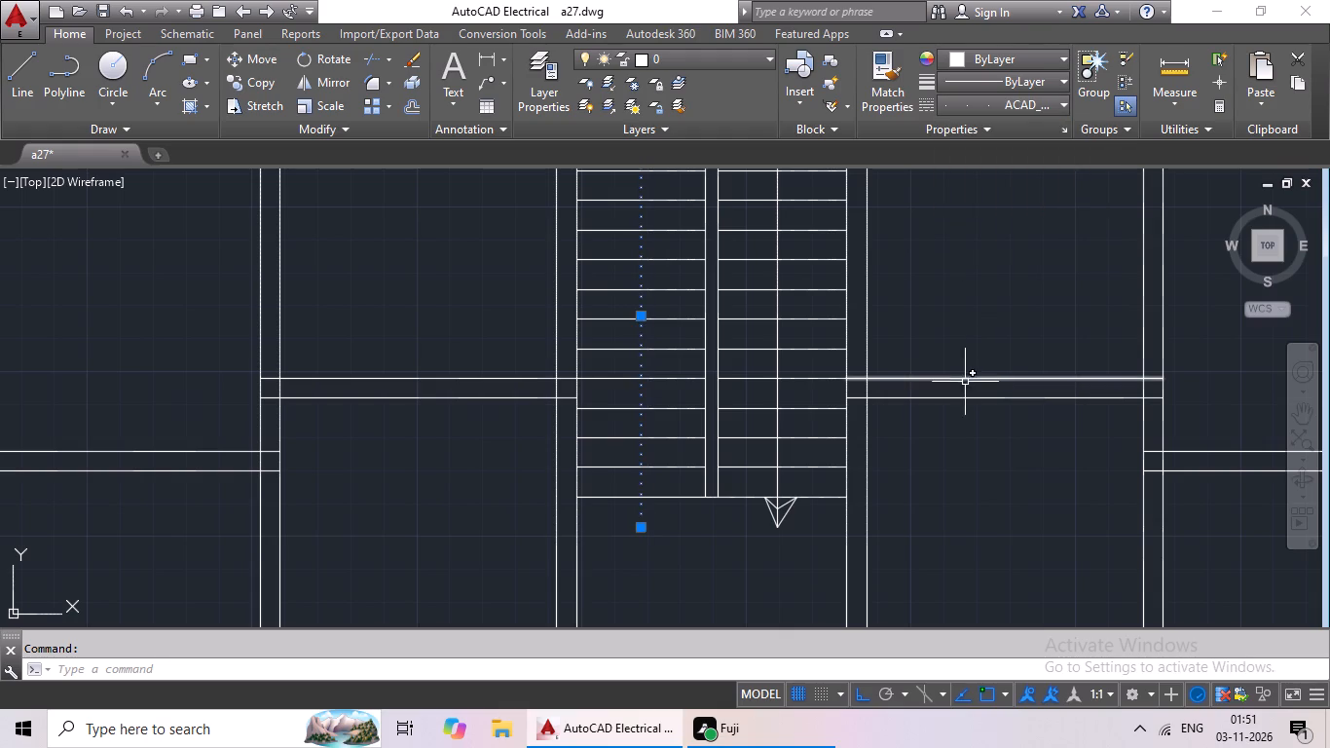
{"action": "key", "text": "Escape"}
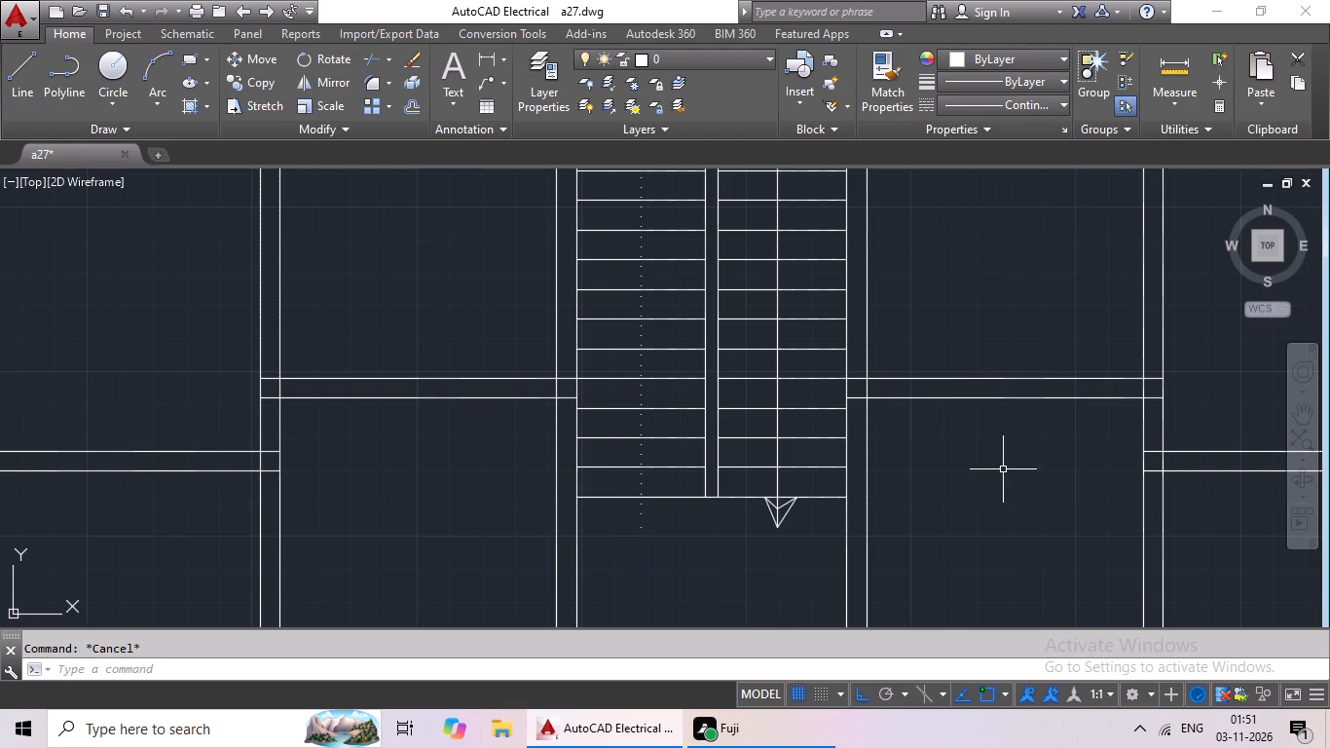
Trim the overlapping lines where the staircase's east wall meets the north wall.
{"action": "scroll", "coordinate": [1004, 452], "scroll_direction": "down", "scroll_amount": 2}
{"action": "middle_click_drag", "start_coordinate": [992, 481], "coordinate": [969, 413]}
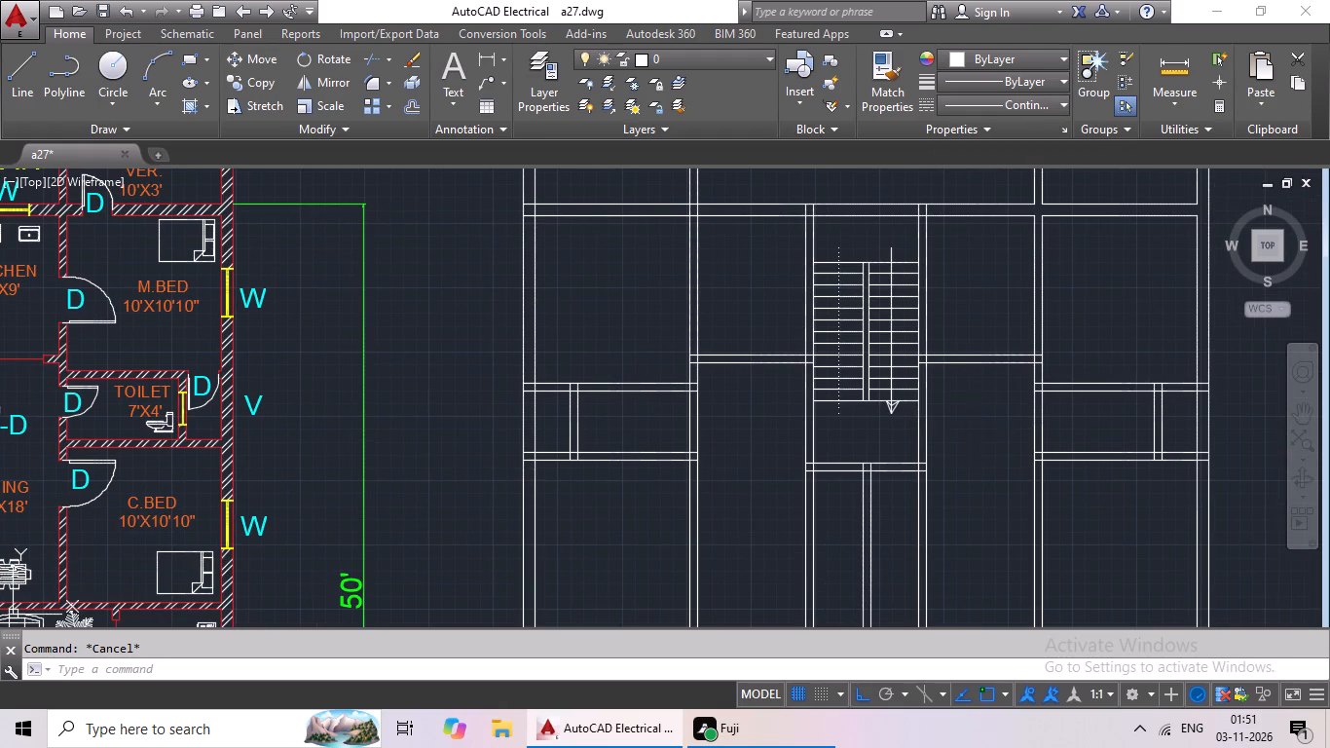
{"action": "key", "text": "Escape"}
{"action": "key", "text": "Escape"}
{"action": "type", "text": "tr"}
{"action": "key", "text": "space"}
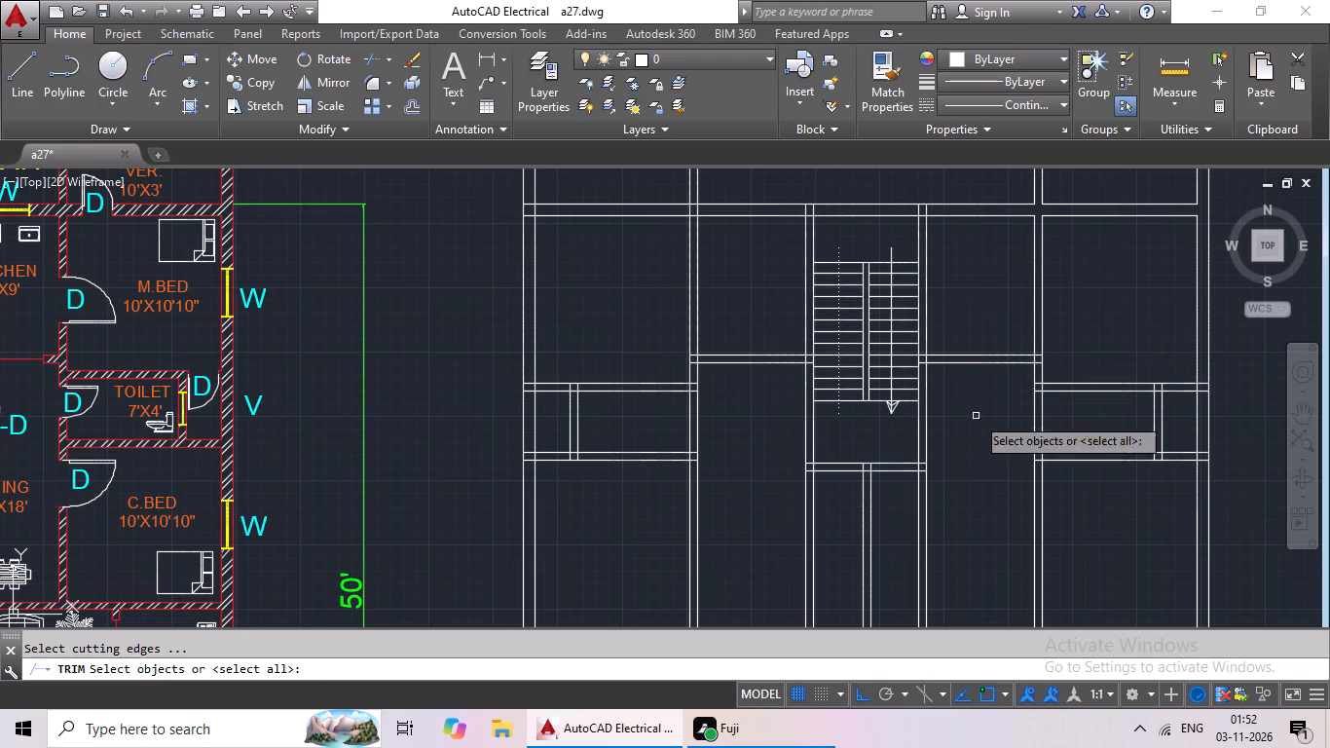
{"action": "key", "text": "space"}
{"action": "middle_click_drag", "start_coordinate": [987, 312], "coordinate": [921, 448]}
{"action": "scroll", "coordinate": [856, 349], "scroll_direction": "up", "scroll_amount": 4}
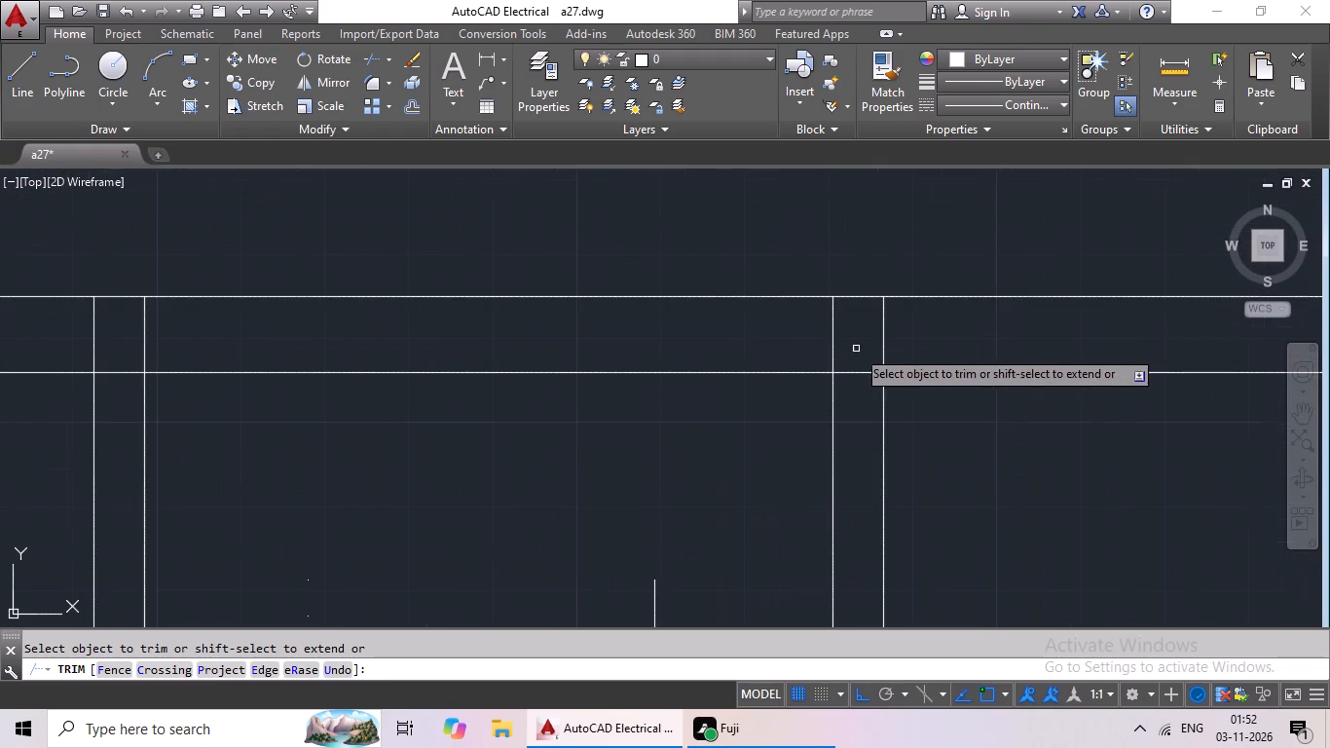
{"action": "left_click_drag", "start_coordinate": [987, 305], "coordinate": [765, 350]}
{"action": "left_click", "coordinate": [765, 351]}
{"action": "left_click", "coordinate": [871, 326]}
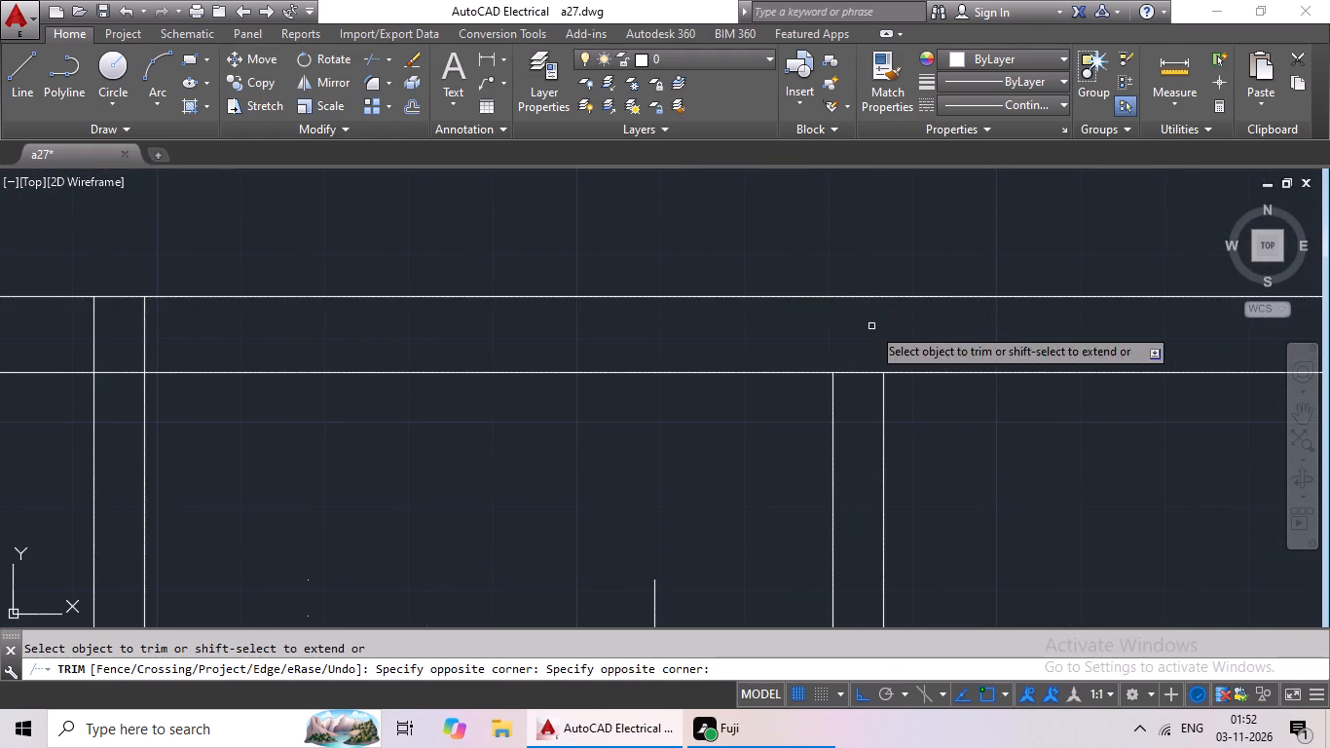
{"action": "left_click_drag", "start_coordinate": [866, 331], "coordinate": [855, 397]}
{"action": "left_click_drag", "start_coordinate": [855, 399], "coordinate": [867, 389]}
Trim the overlapping lines where the staircase's west wall meets the north wall.
{"action": "scroll", "coordinate": [901, 368], "scroll_direction": "down", "scroll_amount": 1}
{"action": "middle_click_drag", "start_coordinate": [721, 413], "coordinate": [980, 410]}
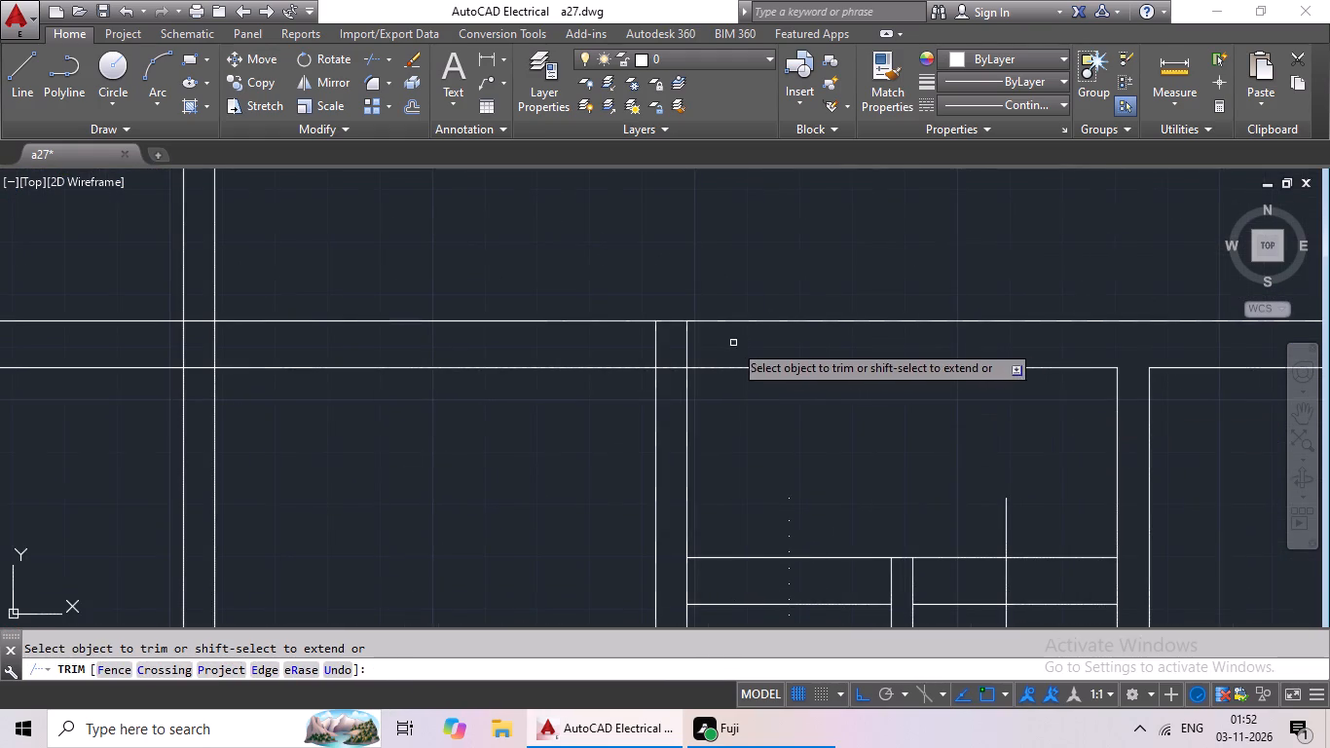
{"action": "scroll", "coordinate": [672, 342], "scroll_direction": "up", "scroll_amount": 3}
{"action": "left_click_drag", "start_coordinate": [838, 318], "coordinate": [537, 384]}
{"action": "left_click_drag", "start_coordinate": [534, 384], "coordinate": [564, 383]}
{"action": "left_click_drag", "start_coordinate": [686, 391], "coordinate": [685, 502]}
{"action": "left_click_drag", "start_coordinate": [685, 494], "coordinate": [697, 476]}
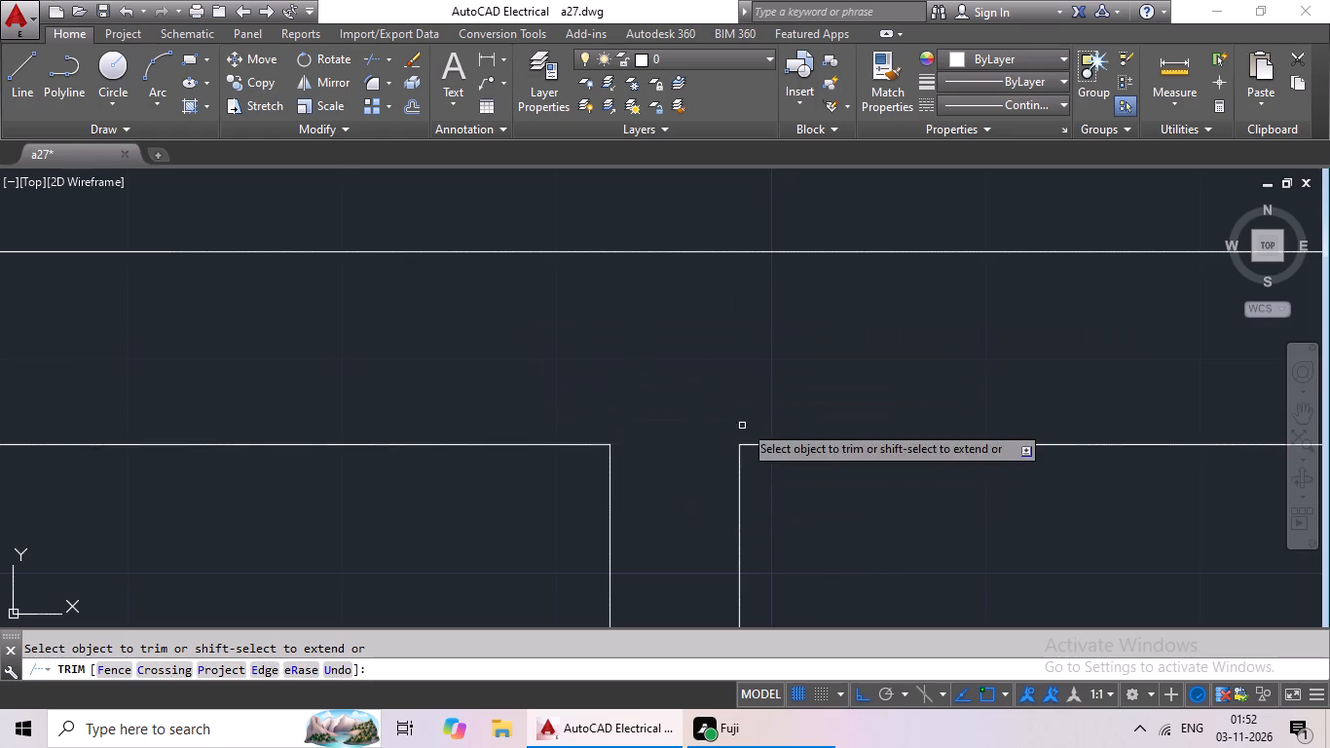
Trim the overlapping lines where the west veranda's east and west side walls cross the north wall.
{"action": "scroll", "coordinate": [749, 419], "scroll_direction": "down", "scroll_amount": 4}
{"action": "scroll", "coordinate": [836, 466], "scroll_direction": "down", "scroll_amount": 1}
{"action": "scroll", "coordinate": [592, 435], "scroll_direction": "up", "scroll_amount": 5}
{"action": "left_click_drag", "start_coordinate": [762, 391], "coordinate": [731, 393]}
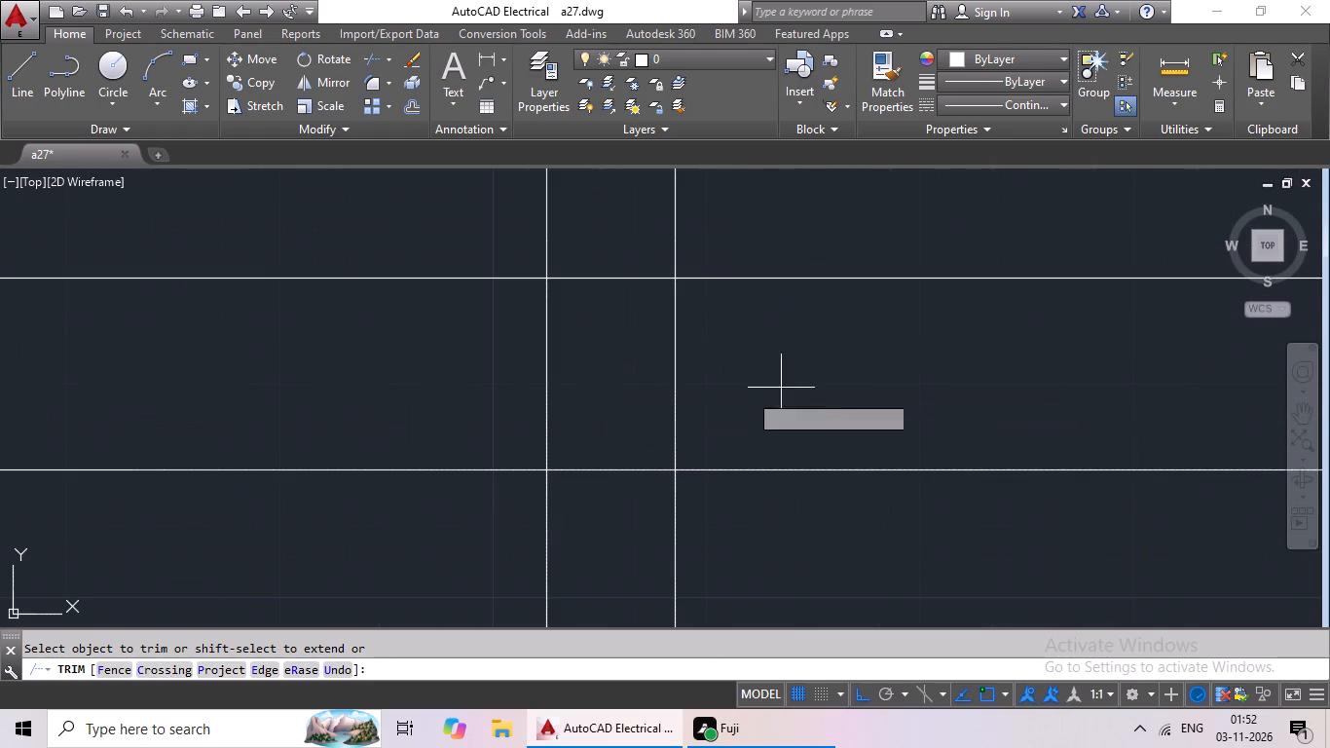
{"action": "left_click_drag", "start_coordinate": [731, 393], "coordinate": [507, 419]}
{"action": "left_click", "coordinate": [506, 419]}
{"action": "left_click_drag", "start_coordinate": [625, 243], "coordinate": [590, 498]}
{"action": "scroll", "coordinate": [630, 470], "scroll_direction": "down", "scroll_amount": 3}
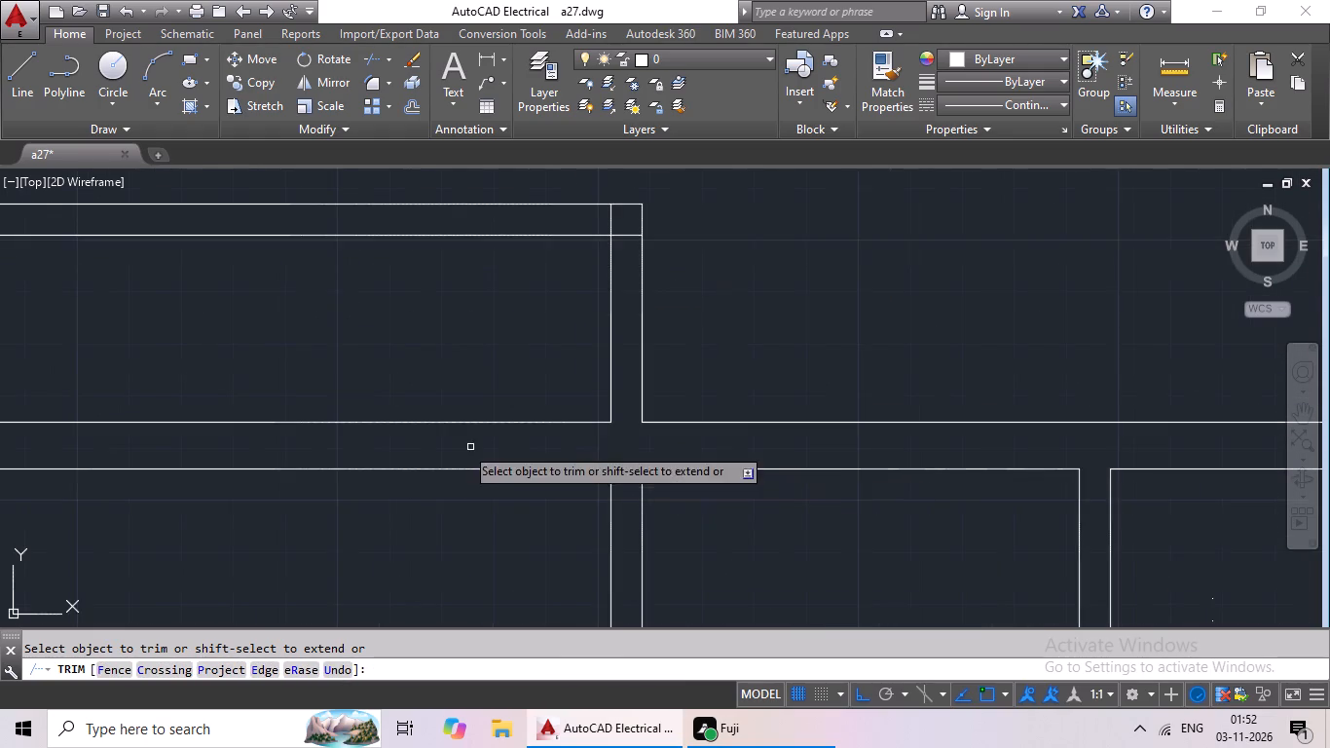
{"action": "middle_click_drag", "start_coordinate": [459, 444], "coordinate": [1138, 460]}
{"action": "scroll", "coordinate": [672, 462], "scroll_direction": "up", "scroll_amount": 3}
{"action": "left_click_drag", "start_coordinate": [698, 467], "coordinate": [568, 510]}
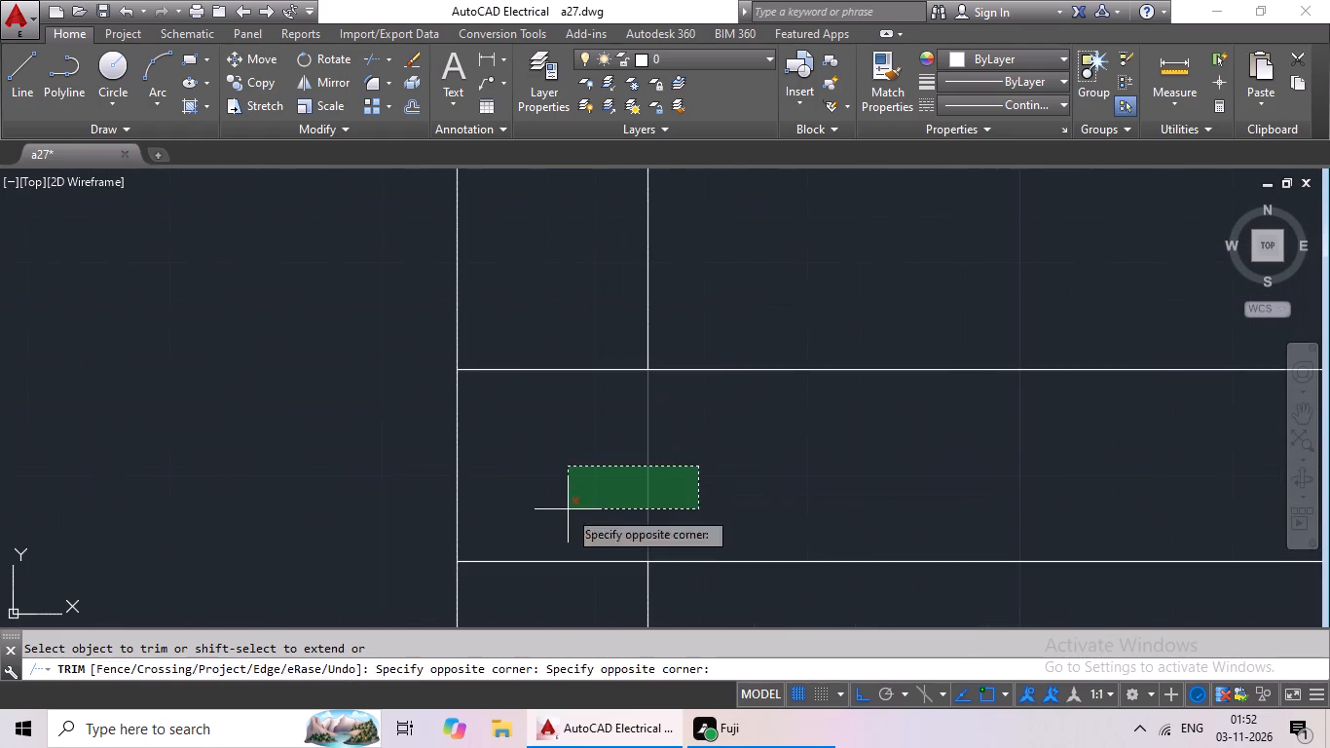
{"action": "left_click_drag", "start_coordinate": [569, 508], "coordinate": [574, 489]}
{"action": "left_click_drag", "start_coordinate": [582, 312], "coordinate": [525, 576]}
Trim the crossing wall lines at the west veranda's northeast corner.
{"action": "scroll", "coordinate": [628, 514], "scroll_direction": "down", "scroll_amount": 4}
{"action": "middle_click_drag", "start_coordinate": [752, 493], "coordinate": [737, 502]}
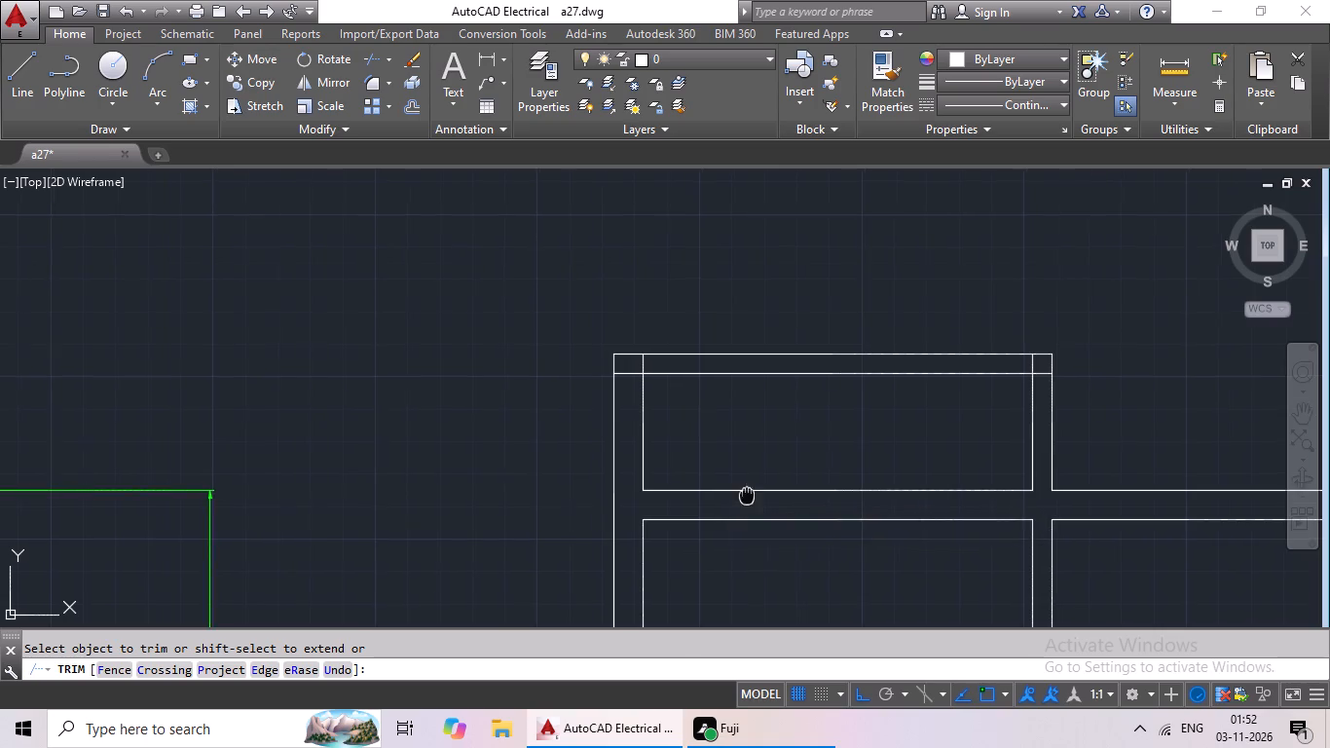
{"action": "middle_click_drag", "start_coordinate": [737, 502], "coordinate": [565, 542]}
{"action": "scroll", "coordinate": [862, 411], "scroll_direction": "up", "scroll_amount": 4}
{"action": "middle_click_drag", "start_coordinate": [844, 465], "coordinate": [794, 300]}
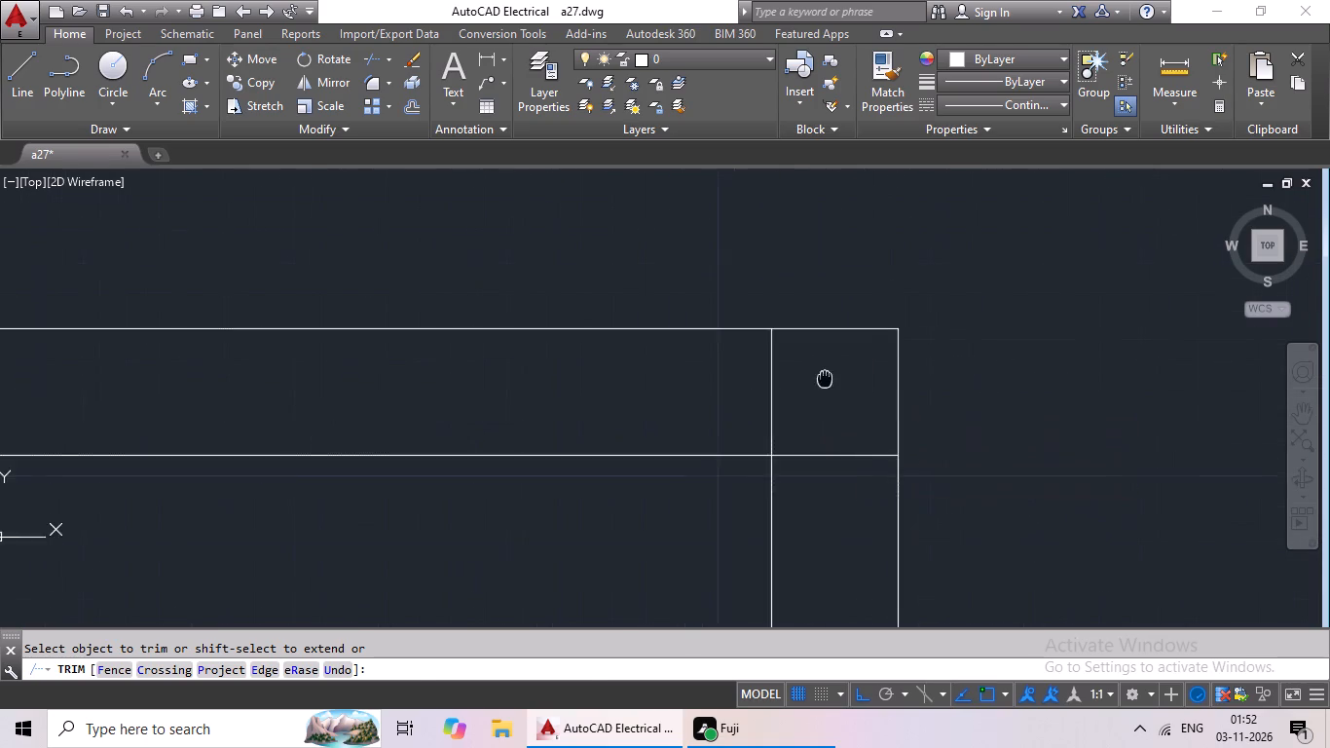
{"action": "left_click_drag", "start_coordinate": [806, 318], "coordinate": [782, 450]}
{"action": "left_click", "coordinate": [785, 408]}
{"action": "left_click_drag", "start_coordinate": [813, 302], "coordinate": [703, 324]}
{"action": "left_click", "coordinate": [703, 324]}
Trim the crossing wall lines at the west veranda's northwest corner.
{"action": "middle_click_drag", "start_coordinate": [576, 435], "coordinate": [919, 335]}
{"action": "scroll", "coordinate": [646, 439], "scroll_direction": "down", "scroll_amount": 1}
{"action": "middle_click_drag", "start_coordinate": [646, 439], "coordinate": [1140, 405]}
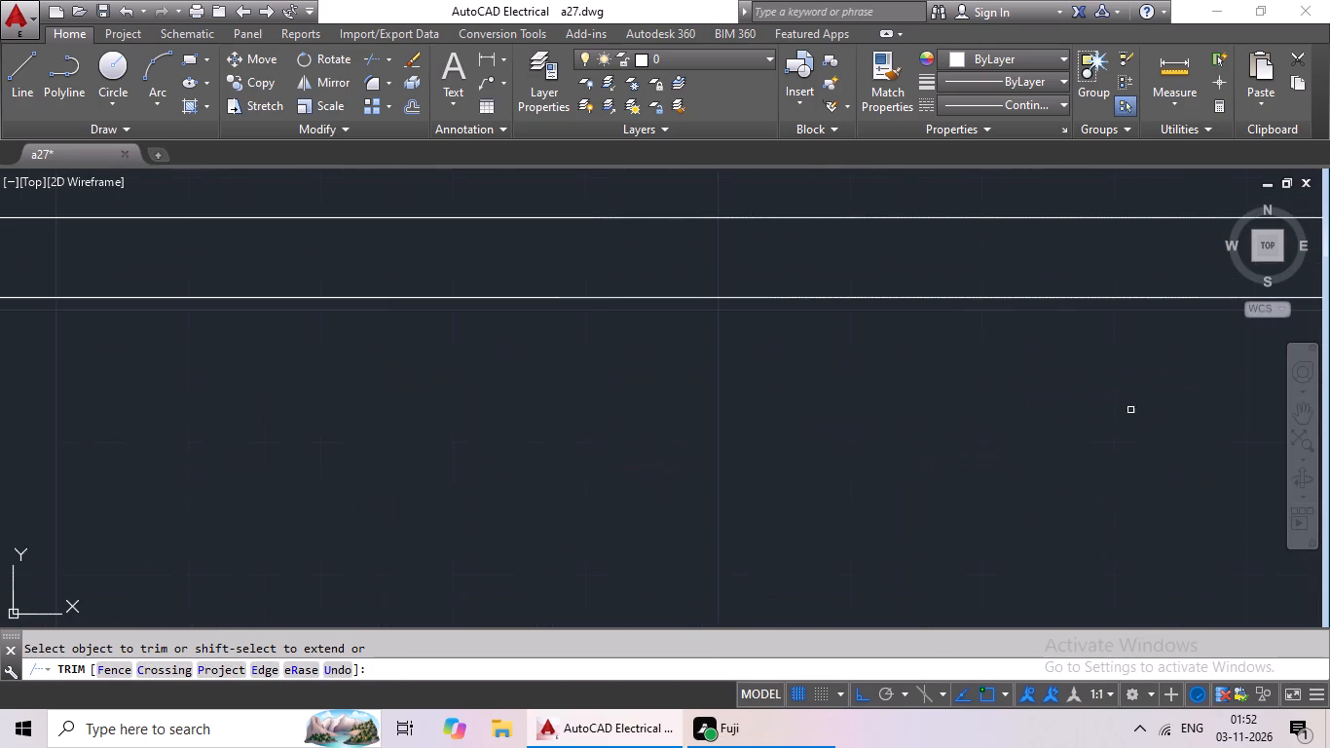
{"action": "middle_click_drag", "start_coordinate": [461, 431], "coordinate": [949, 410]}
{"action": "scroll", "coordinate": [312, 228], "scroll_direction": "up", "scroll_amount": 2}
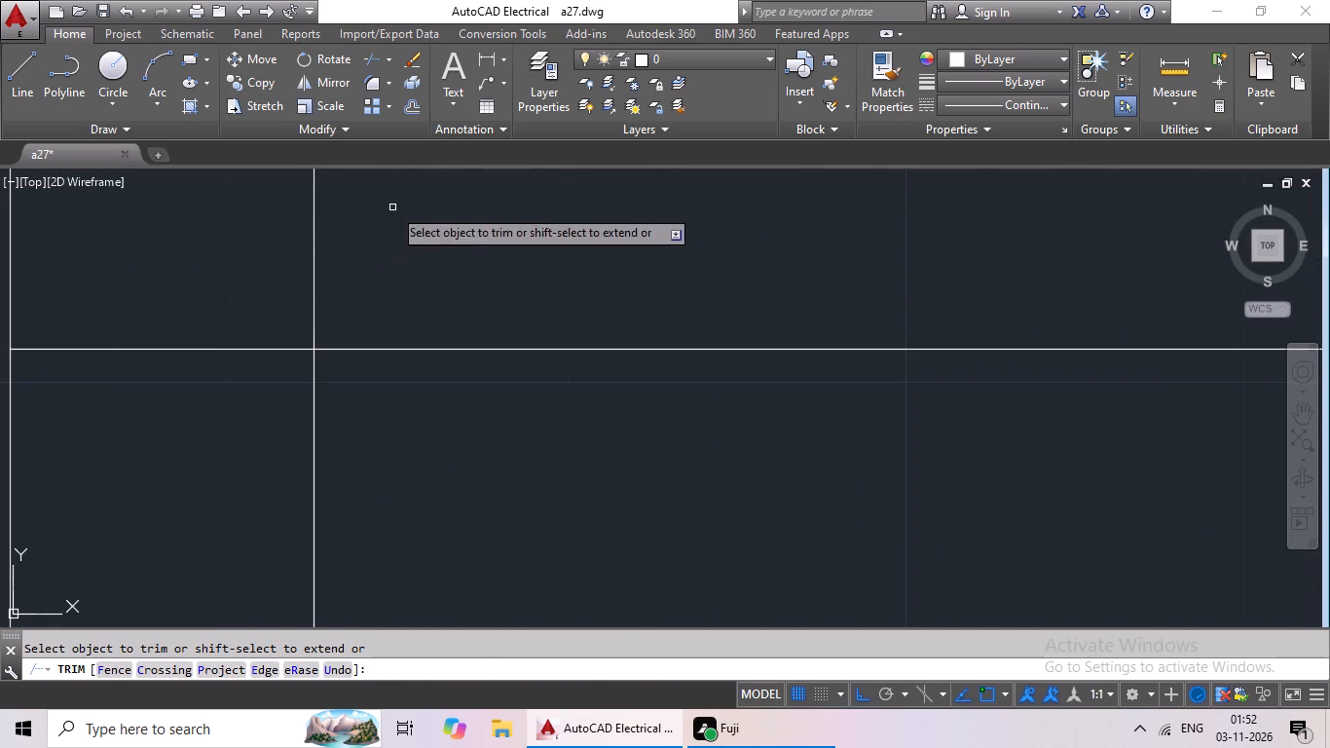
{"action": "left_click_drag", "start_coordinate": [391, 207], "coordinate": [272, 263]}
{"action": "left_click", "coordinate": [272, 263]}
{"action": "left_click_drag", "start_coordinate": [242, 264], "coordinate": [221, 348]}
{"action": "left_click_drag", "start_coordinate": [217, 359], "coordinate": [216, 373]}
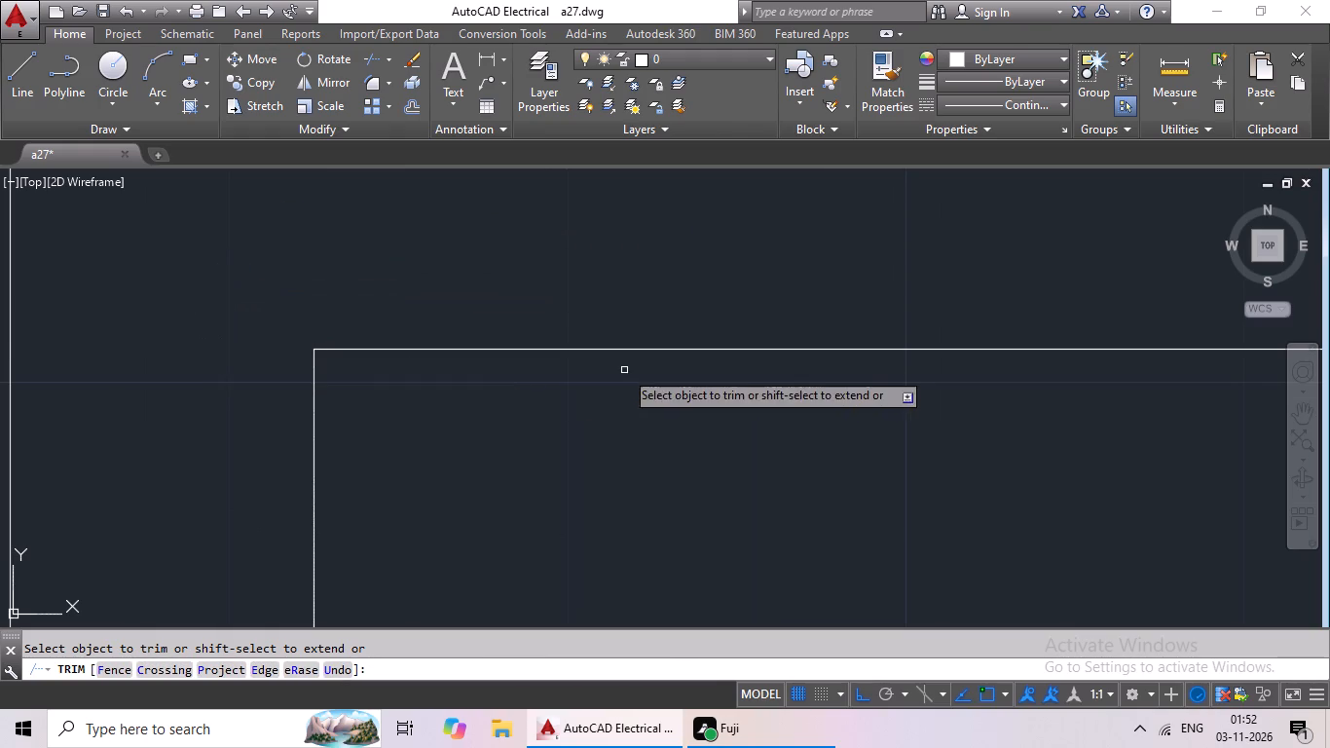
Trim the overlapping lines where the upper partition south of the northeast room meets the east outer wall.
{"action": "scroll", "coordinate": [647, 380], "scroll_direction": "down", "scroll_amount": 2}
{"action": "middle_click_drag", "start_coordinate": [769, 423], "coordinate": [656, 334]}
{"action": "scroll", "coordinate": [803, 393], "scroll_direction": "down", "scroll_amount": 2}
{"action": "middle_click_drag", "start_coordinate": [857, 458], "coordinate": [580, 316]}
{"action": "scroll", "coordinate": [661, 354], "scroll_direction": "down", "scroll_amount": 1}
{"action": "middle_click_drag", "start_coordinate": [690, 363], "coordinate": [686, 360]}
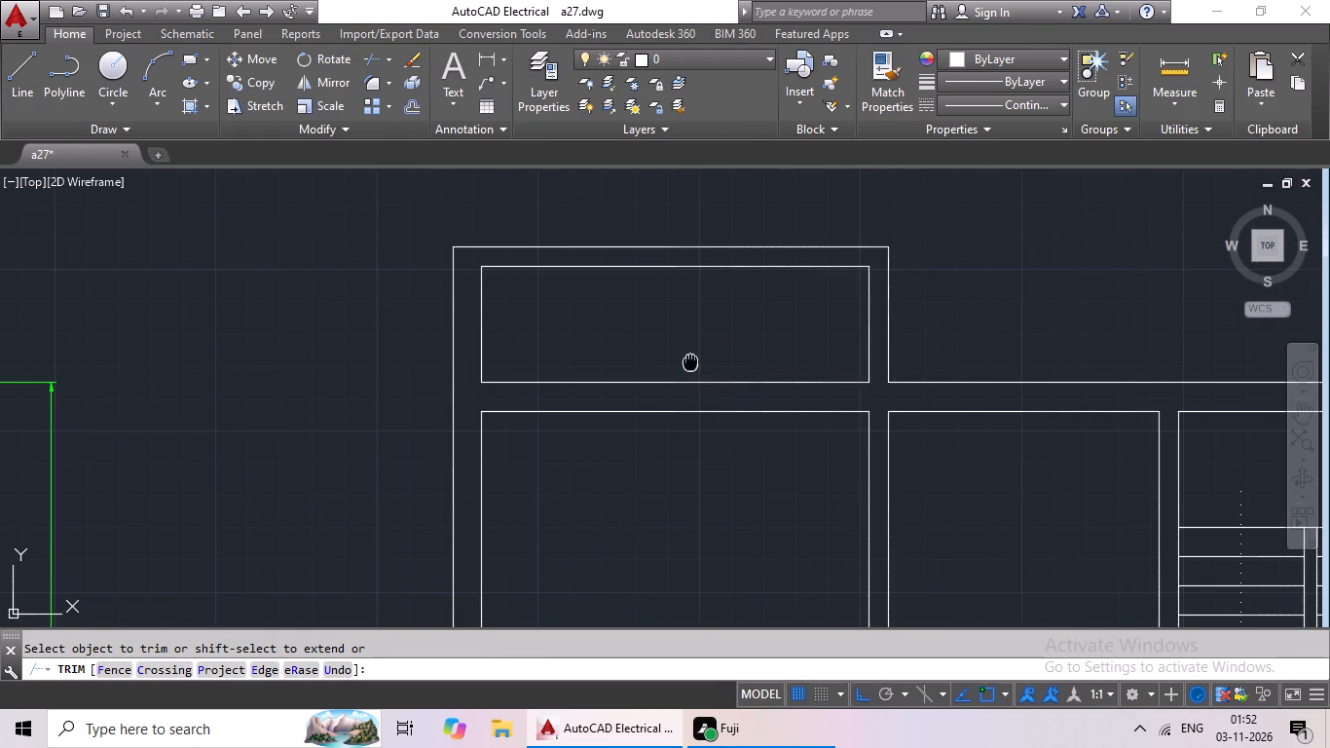
{"action": "middle_click_drag", "start_coordinate": [686, 360], "coordinate": [535, 284]}
{"action": "scroll", "coordinate": [723, 316], "scroll_direction": "down", "scroll_amount": 1}
{"action": "middle_click_drag", "start_coordinate": [762, 330], "coordinate": [620, 273]}
{"action": "scroll", "coordinate": [766, 318], "scroll_direction": "down", "scroll_amount": 1}
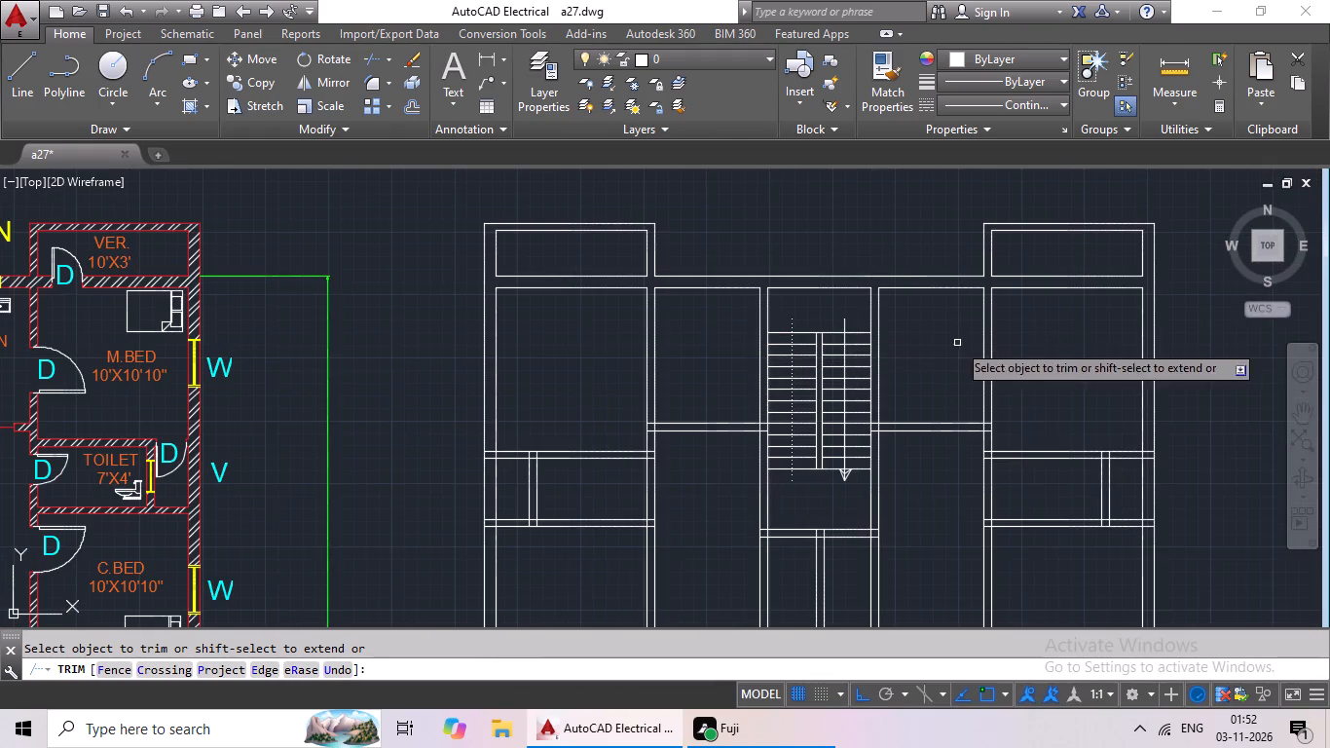
{"action": "middle_click_drag", "start_coordinate": [957, 343], "coordinate": [761, 341]}
{"action": "middle_click_drag", "start_coordinate": [817, 351], "coordinate": [749, 243]}
{"action": "scroll", "coordinate": [891, 348], "scroll_direction": "up", "scroll_amount": 2}
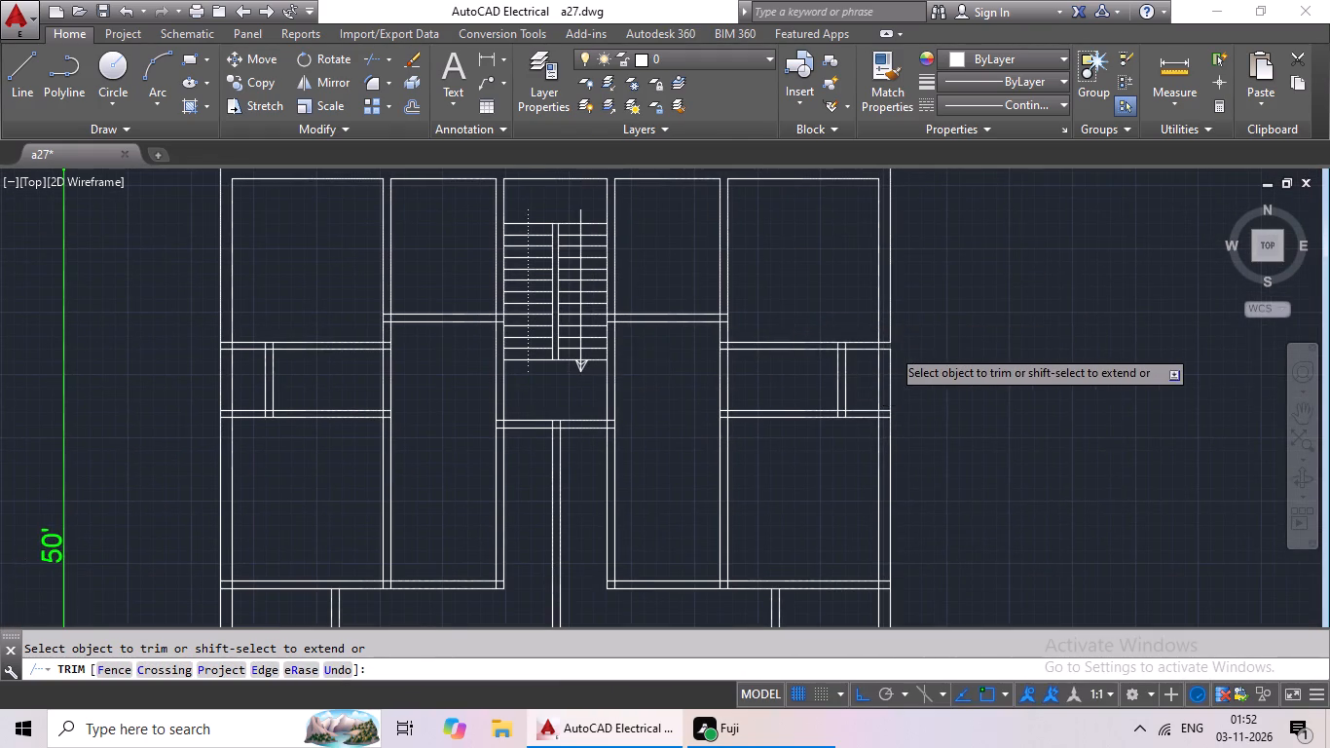
{"action": "scroll", "coordinate": [891, 348], "scroll_direction": "up", "scroll_amount": 3}
{"action": "left_click_drag", "start_coordinate": [847, 242], "coordinate": [823, 378]}
{"action": "left_click", "coordinate": [823, 380]}
{"action": "left_click_drag", "start_coordinate": [847, 316], "coordinate": [684, 317]}
{"action": "left_click", "coordinate": [683, 317]}
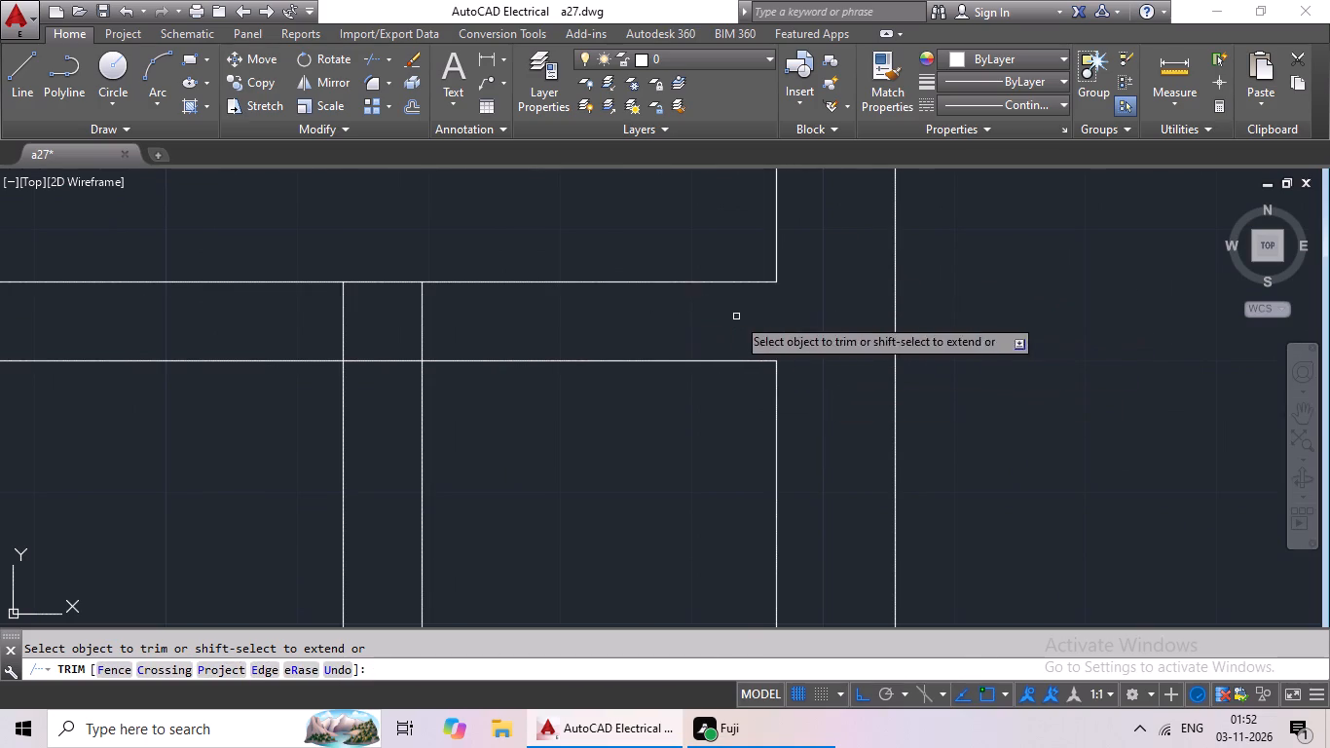
Trim the overlapping lines where the short vertical partition meets the upper partition south of the northeast room.
{"action": "scroll", "coordinate": [739, 317], "scroll_direction": "down", "scroll_amount": 2}
{"action": "scroll", "coordinate": [623, 317], "scroll_direction": "up", "scroll_amount": 3}
{"action": "left_click_drag", "start_coordinate": [715, 298], "coordinate": [460, 333]}
{"action": "left_click", "coordinate": [460, 333]}
{"action": "left_click_drag", "start_coordinate": [540, 333], "coordinate": [519, 450]}
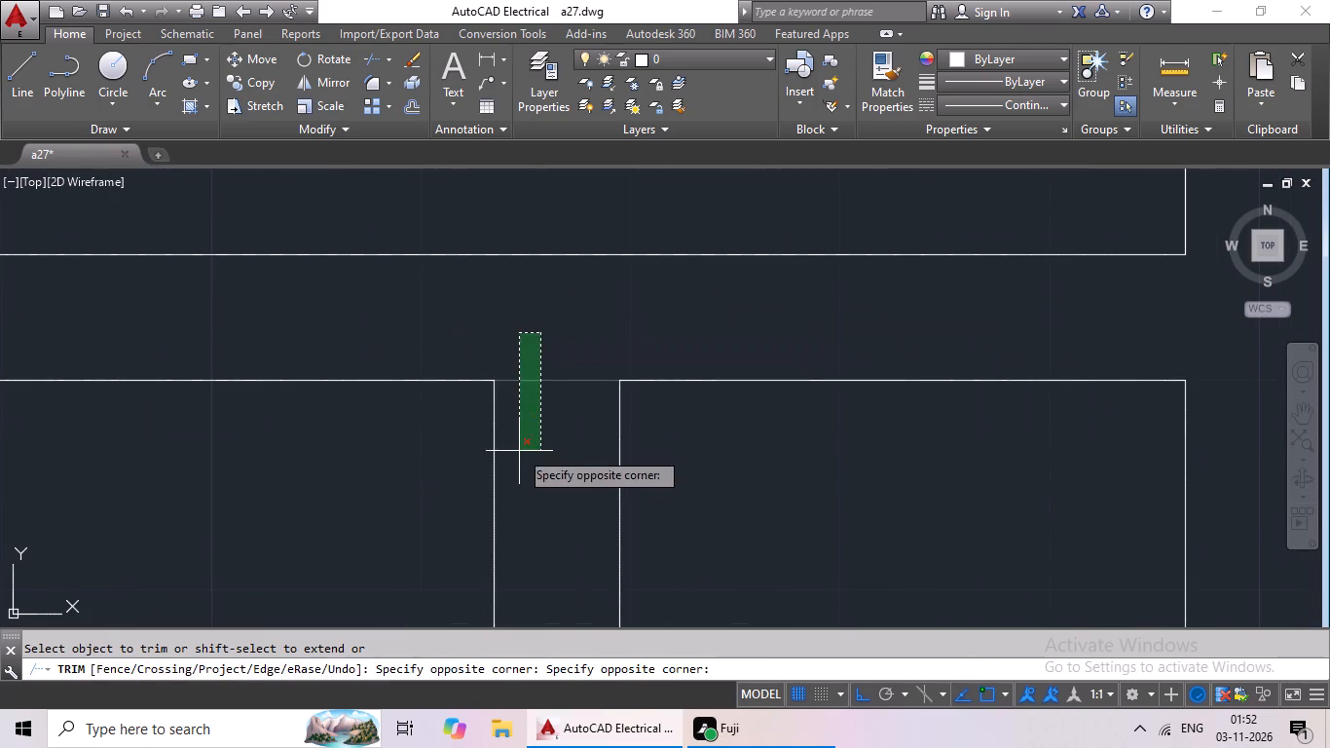
{"action": "left_click_drag", "start_coordinate": [519, 450], "coordinate": [519, 451]}
{"action": "left_click_drag", "start_coordinate": [523, 443], "coordinate": [555, 417]}
Trim the overlapping lines where that upper partition's west end meets the northeast room's west wall.
{"action": "scroll", "coordinate": [621, 370], "scroll_direction": "down", "scroll_amount": 4}
{"action": "middle_click_drag", "start_coordinate": [458, 444], "coordinate": [545, 323]}
{"action": "scroll", "coordinate": [553, 329], "scroll_direction": "down", "scroll_amount": 2}
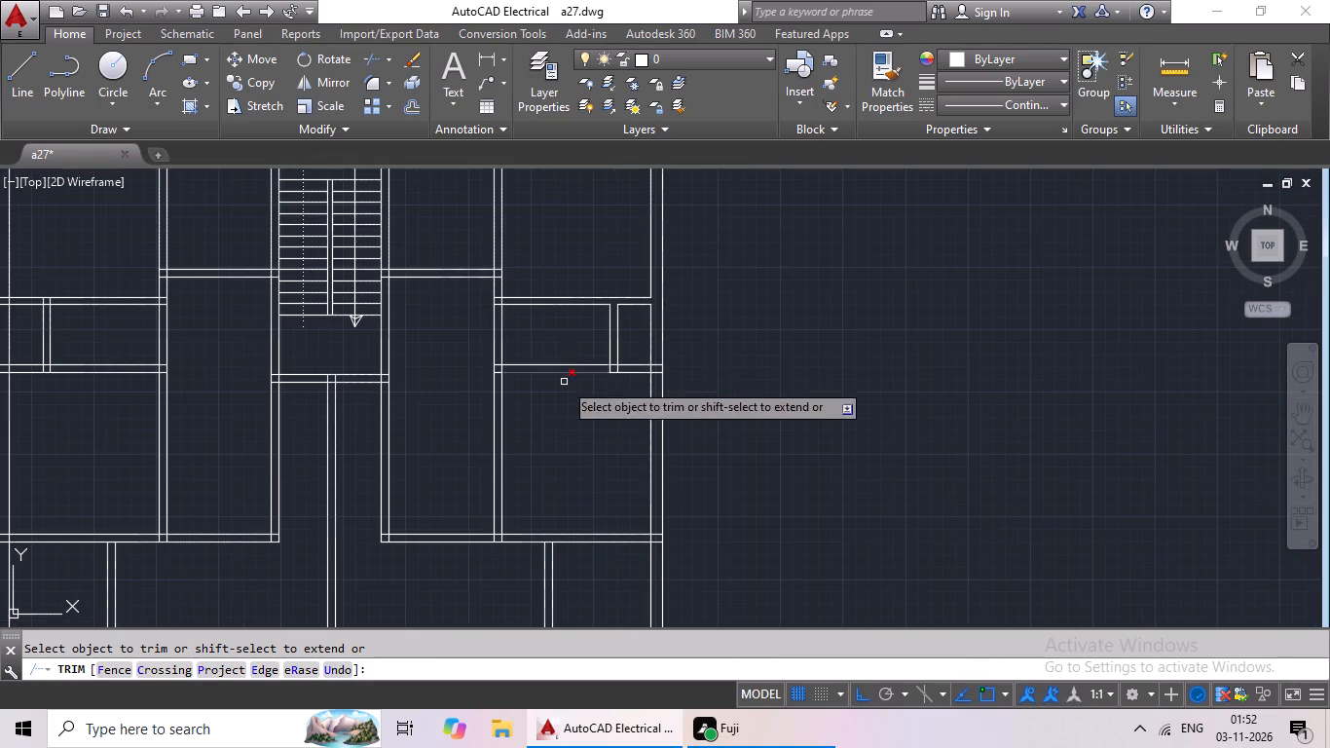
{"action": "middle_click_drag", "start_coordinate": [565, 397], "coordinate": [615, 308]}
{"action": "scroll", "coordinate": [620, 340], "scroll_direction": "down", "scroll_amount": 2}
{"action": "middle_click_drag", "start_coordinate": [619, 346], "coordinate": [701, 336]}
{"action": "middle_click_drag", "start_coordinate": [702, 336], "coordinate": [692, 351]}
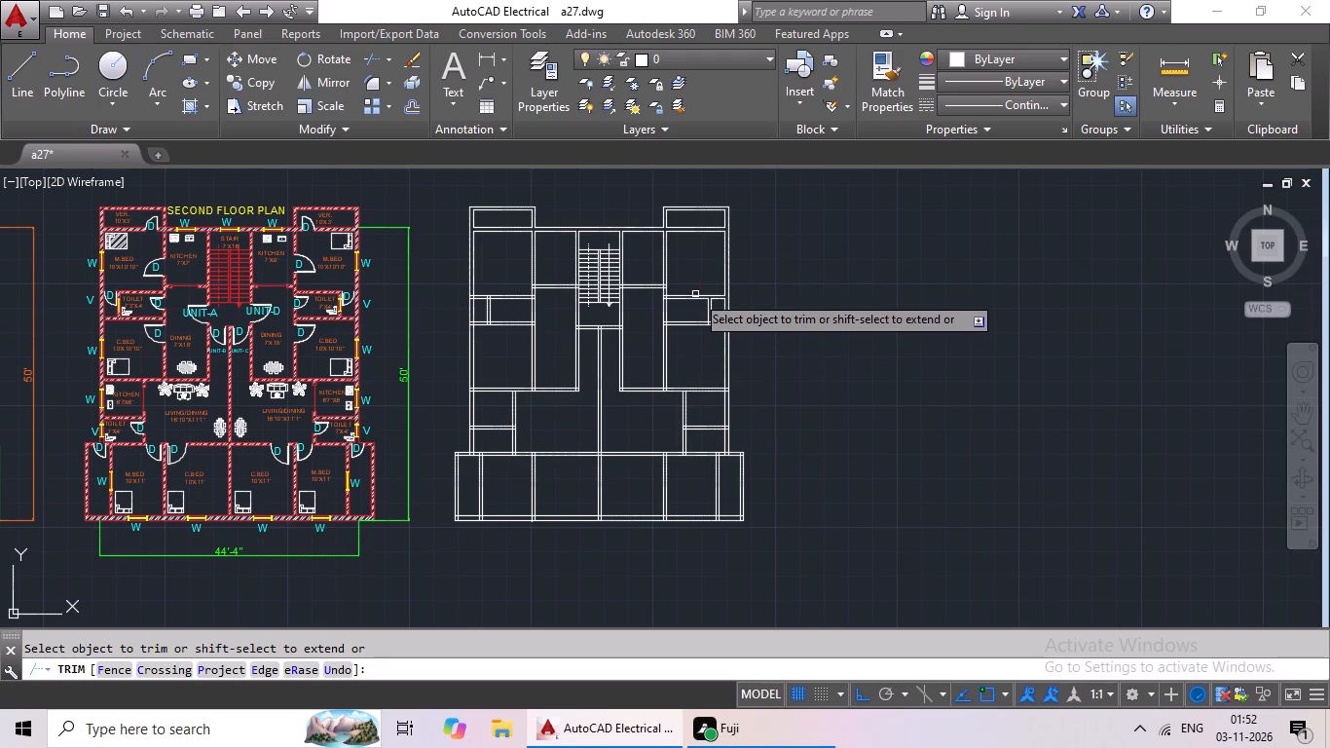
{"action": "scroll", "coordinate": [733, 298], "scroll_direction": "up", "scroll_amount": 3}
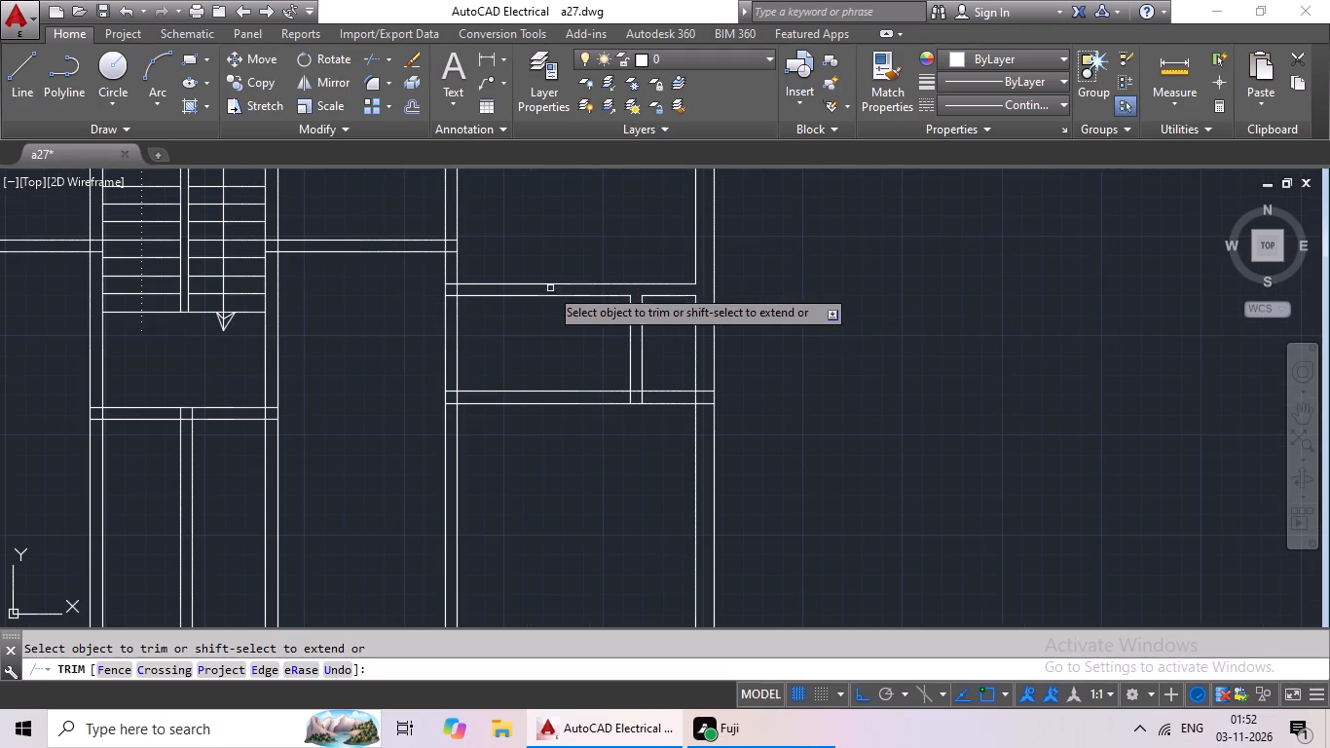
{"action": "middle_click_drag", "start_coordinate": [634, 285], "coordinate": [745, 306]}
{"action": "scroll", "coordinate": [561, 312], "scroll_direction": "up", "scroll_amount": 5}
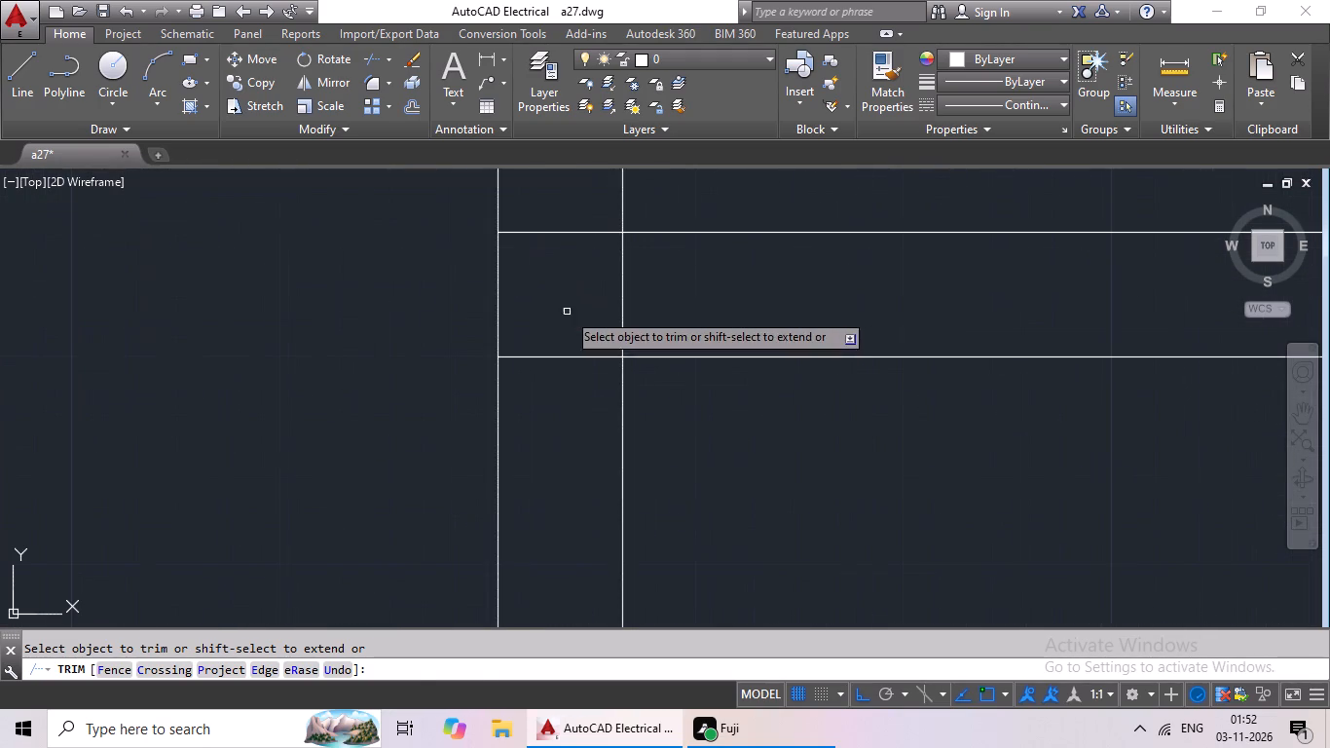
{"action": "left_click_drag", "start_coordinate": [682, 287], "coordinate": [565, 316]}
{"action": "left_click", "coordinate": [565, 316]}
{"action": "left_click_drag", "start_coordinate": [567, 312], "coordinate": [546, 424]}
{"action": "left_click_drag", "start_coordinate": [546, 419], "coordinate": [553, 408]}
{"action": "scroll", "coordinate": [597, 356], "scroll_direction": "down", "scroll_amount": 2}
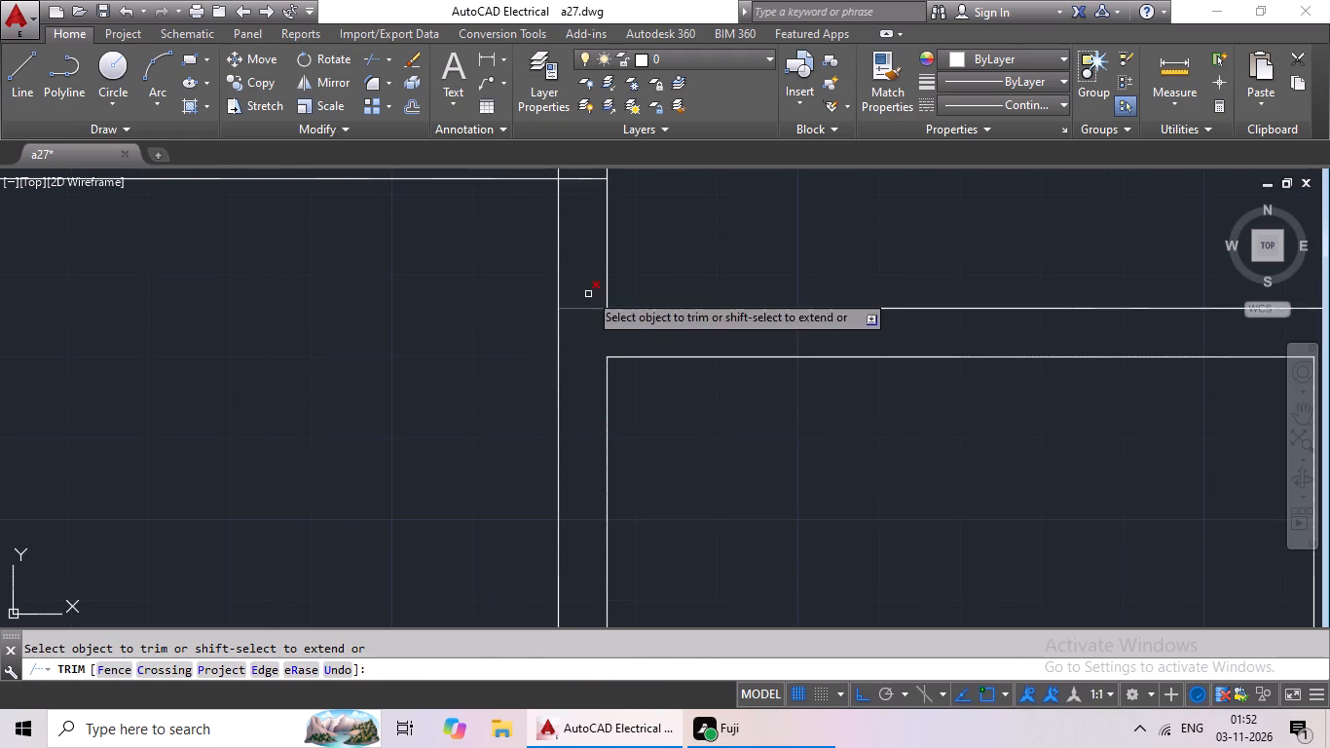
{"action": "left_click_drag", "start_coordinate": [588, 280], "coordinate": [572, 360]}
{"action": "left_click", "coordinate": [572, 360]}
Trim the overlapping lines where the south wall of the room east of the staircase meets the northeast room's west wall.
{"action": "scroll", "coordinate": [685, 262], "scroll_direction": "down", "scroll_amount": 1}
{"action": "middle_click_drag", "start_coordinate": [686, 262], "coordinate": [679, 432]}
{"action": "scroll", "coordinate": [614, 379], "scroll_direction": "up", "scroll_amount": 3}
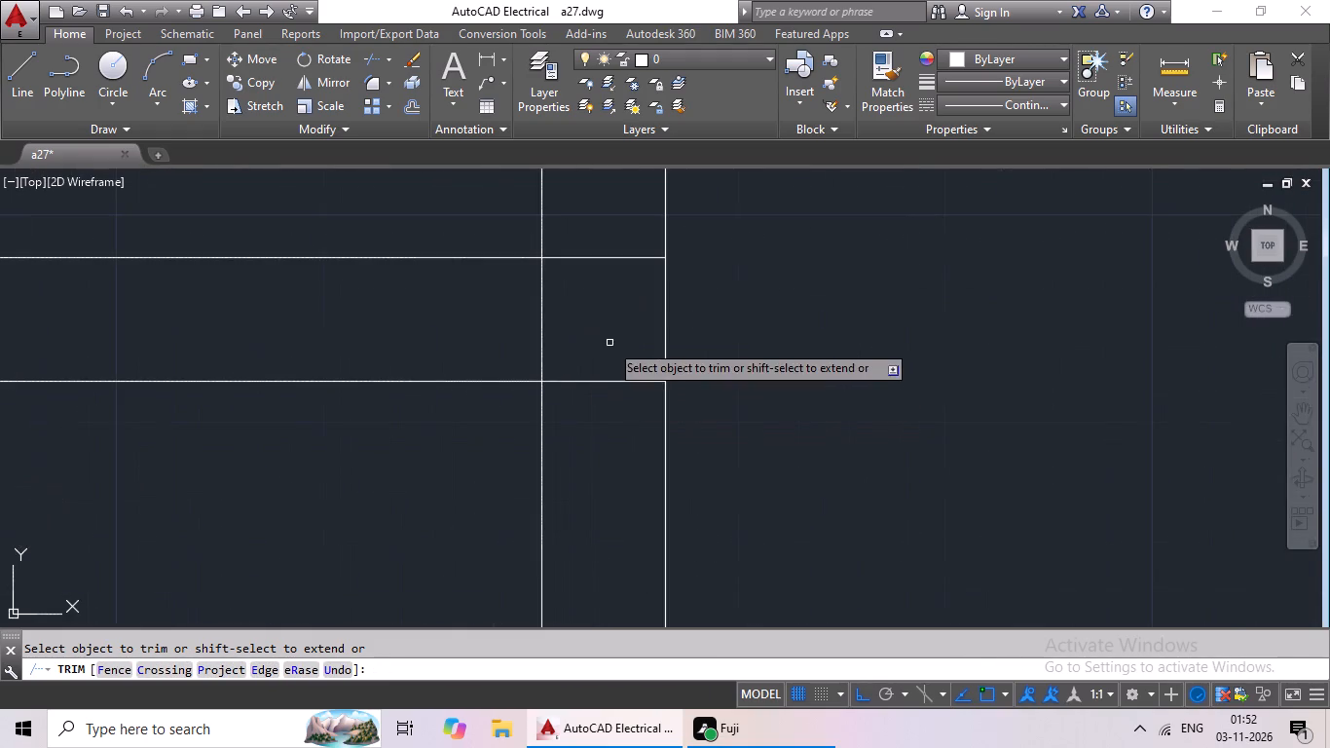
{"action": "scroll", "coordinate": [609, 307], "scroll_direction": "down", "scroll_amount": 6}
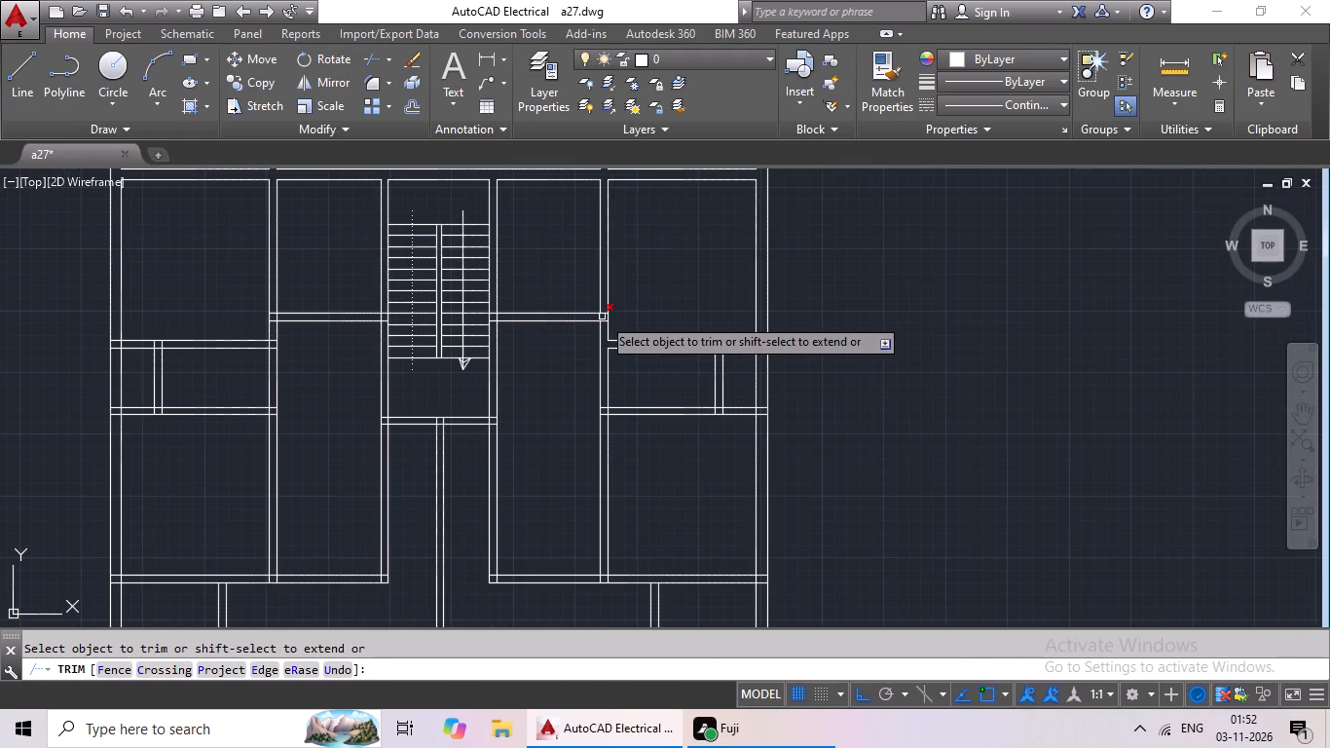
{"action": "scroll", "coordinate": [602, 326], "scroll_direction": "up", "scroll_amount": 4}
{"action": "left_click_drag", "start_coordinate": [603, 210], "coordinate": [587, 318]}
{"action": "left_click", "coordinate": [587, 318]}
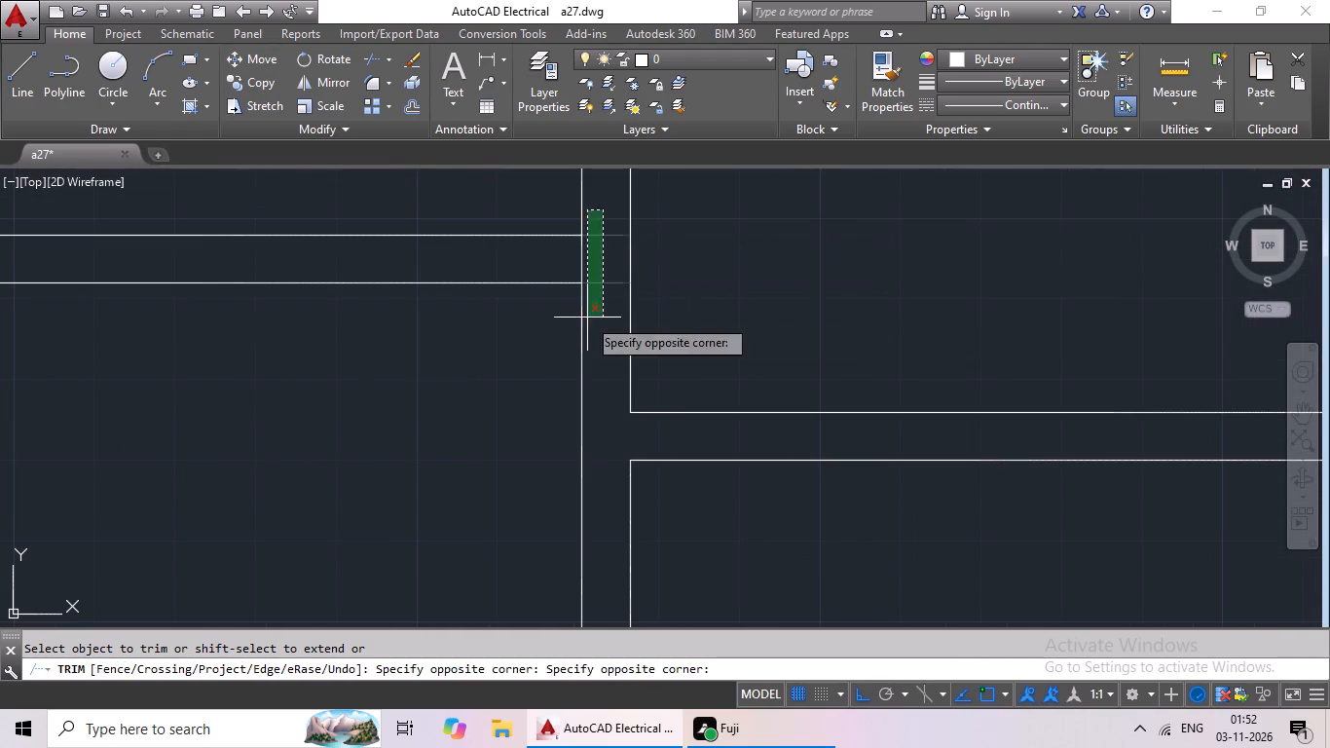
{"action": "left_click_drag", "start_coordinate": [604, 261], "coordinate": [562, 263]}
{"action": "left_click", "coordinate": [562, 263]}
Trim the overlapping lines where that same south wall meets the staircase's east wall.
{"action": "scroll", "coordinate": [594, 257], "scroll_direction": "down", "scroll_amount": 3}
{"action": "middle_click_drag", "start_coordinate": [514, 316], "coordinate": [758, 363]}
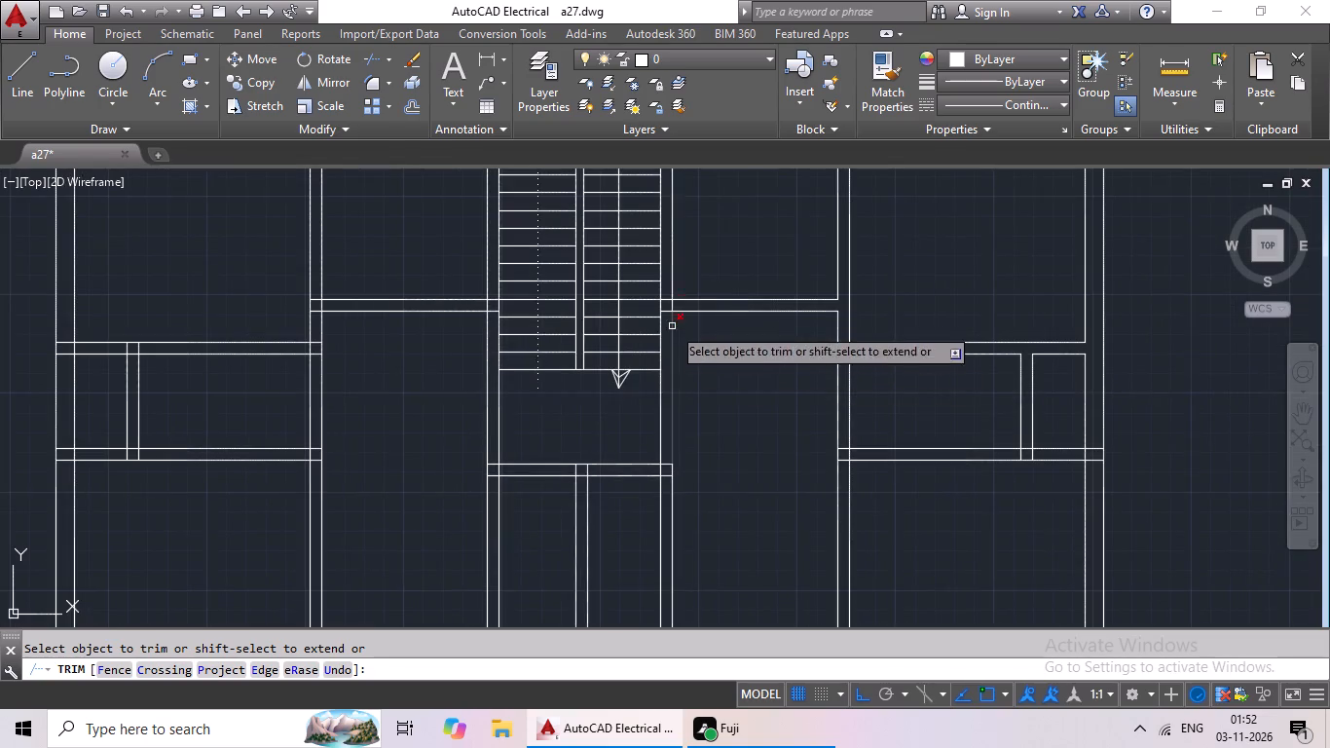
{"action": "scroll", "coordinate": [674, 300], "scroll_direction": "up", "scroll_amount": 4}
{"action": "left_click_drag", "start_coordinate": [683, 313], "coordinate": [627, 324]}
{"action": "left_click", "coordinate": [626, 325]}
{"action": "left_click_drag", "start_coordinate": [631, 272], "coordinate": [617, 380]}
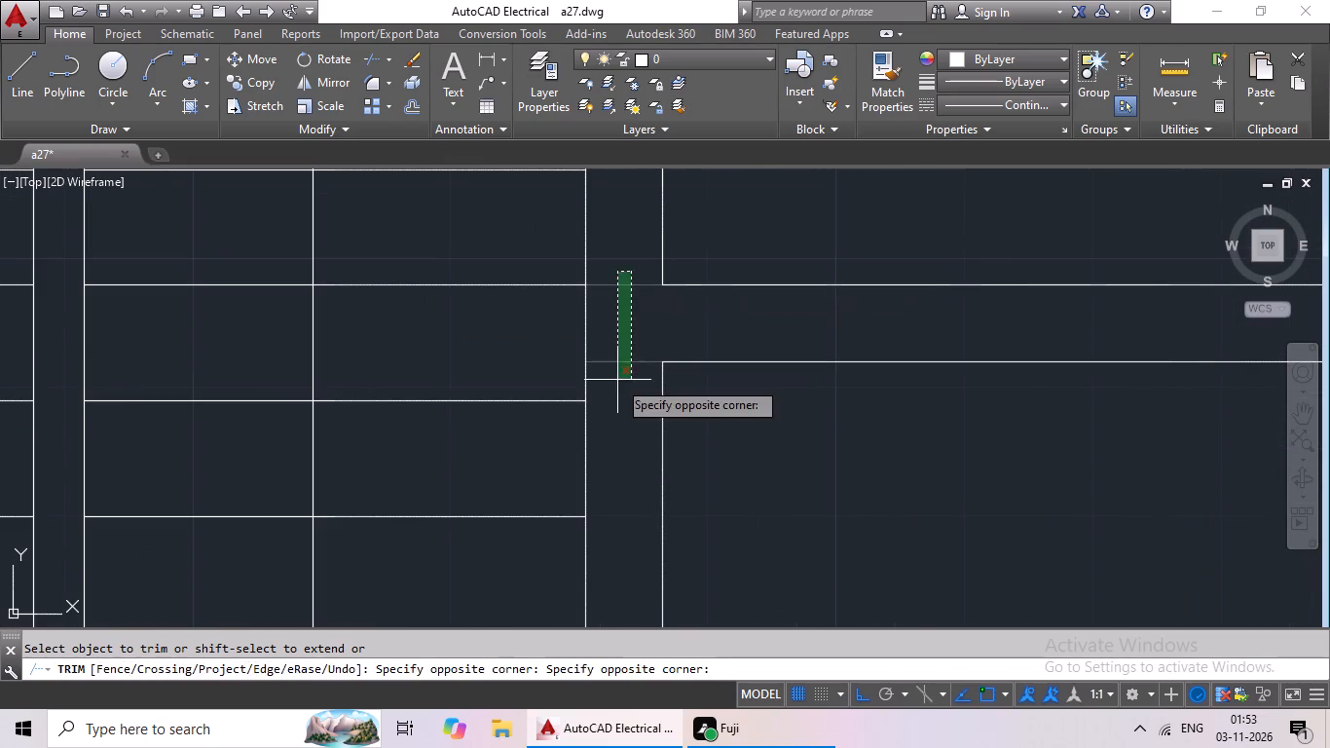
{"action": "left_click", "coordinate": [617, 380]}
Trim the overlapping lines where the lower partition of the narrow east rooms meets the east outer wall.
{"action": "scroll", "coordinate": [646, 362], "scroll_direction": "down", "scroll_amount": 5}
{"action": "middle_click_drag", "start_coordinate": [740, 407], "coordinate": [713, 323]}
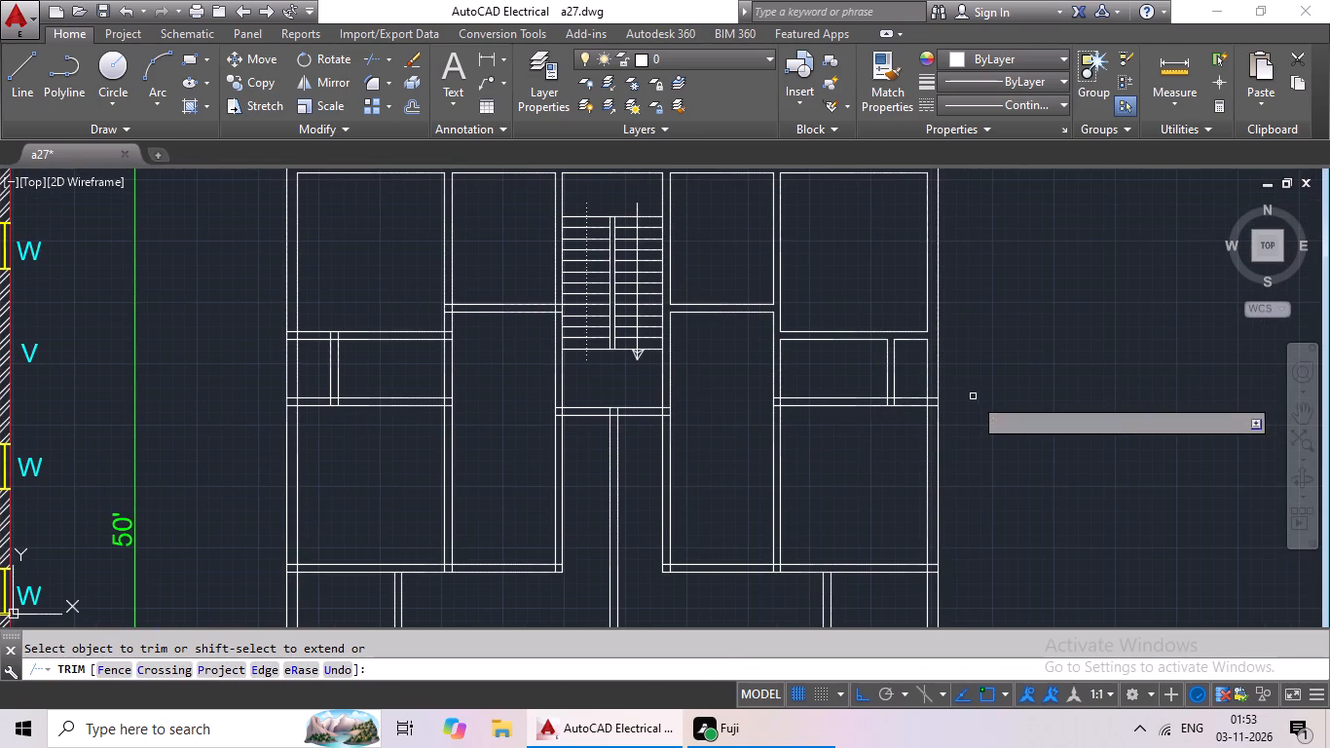
{"action": "scroll", "coordinate": [960, 393], "scroll_direction": "up", "scroll_amount": 3}
{"action": "scroll", "coordinate": [858, 429], "scroll_direction": "up", "scroll_amount": 2}
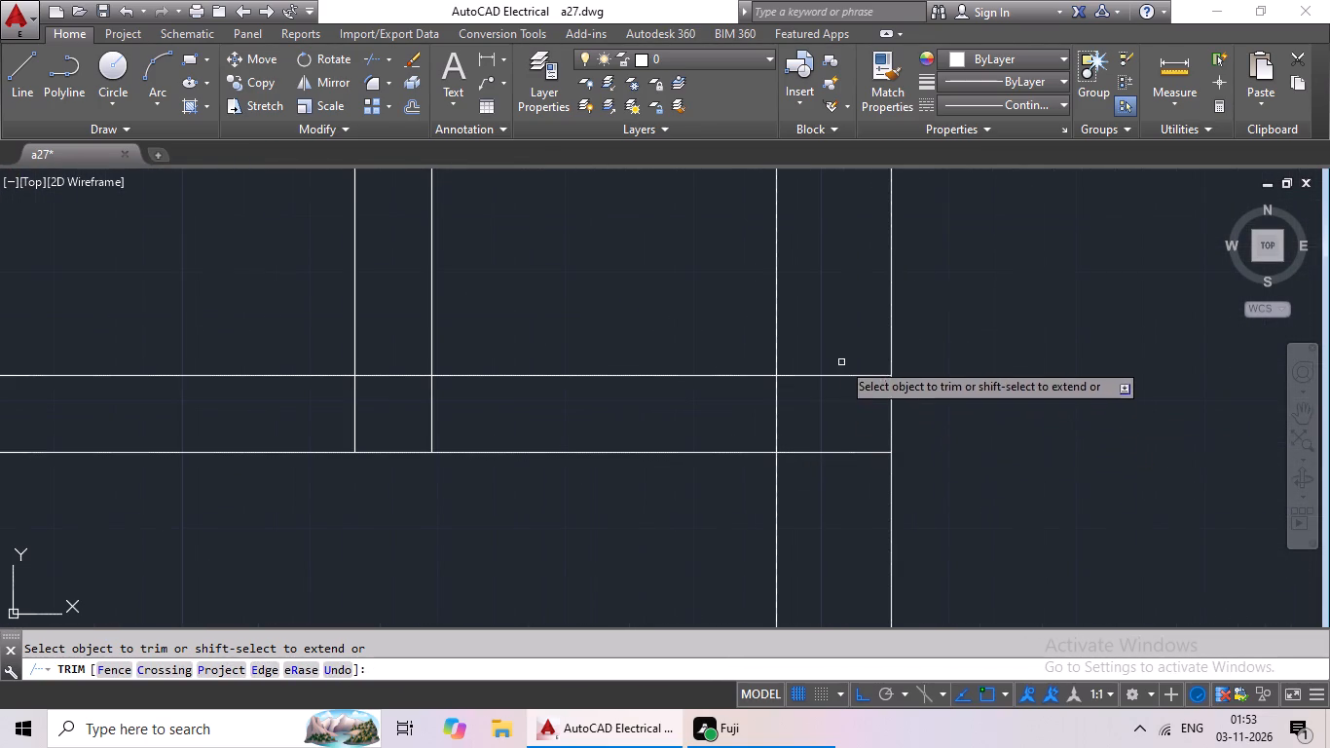
{"action": "left_click_drag", "start_coordinate": [843, 328], "coordinate": [820, 492]}
{"action": "left_click_drag", "start_coordinate": [820, 492], "coordinate": [824, 483]}
{"action": "left_click_drag", "start_coordinate": [834, 393], "coordinate": [754, 415]}
{"action": "left_click_drag", "start_coordinate": [752, 416], "coordinate": [777, 416]}
Trim the overlapping lines where the short vertical partition meets the lower partition of the narrow east rooms.
{"action": "scroll", "coordinate": [830, 419], "scroll_direction": "down", "scroll_amount": 1}
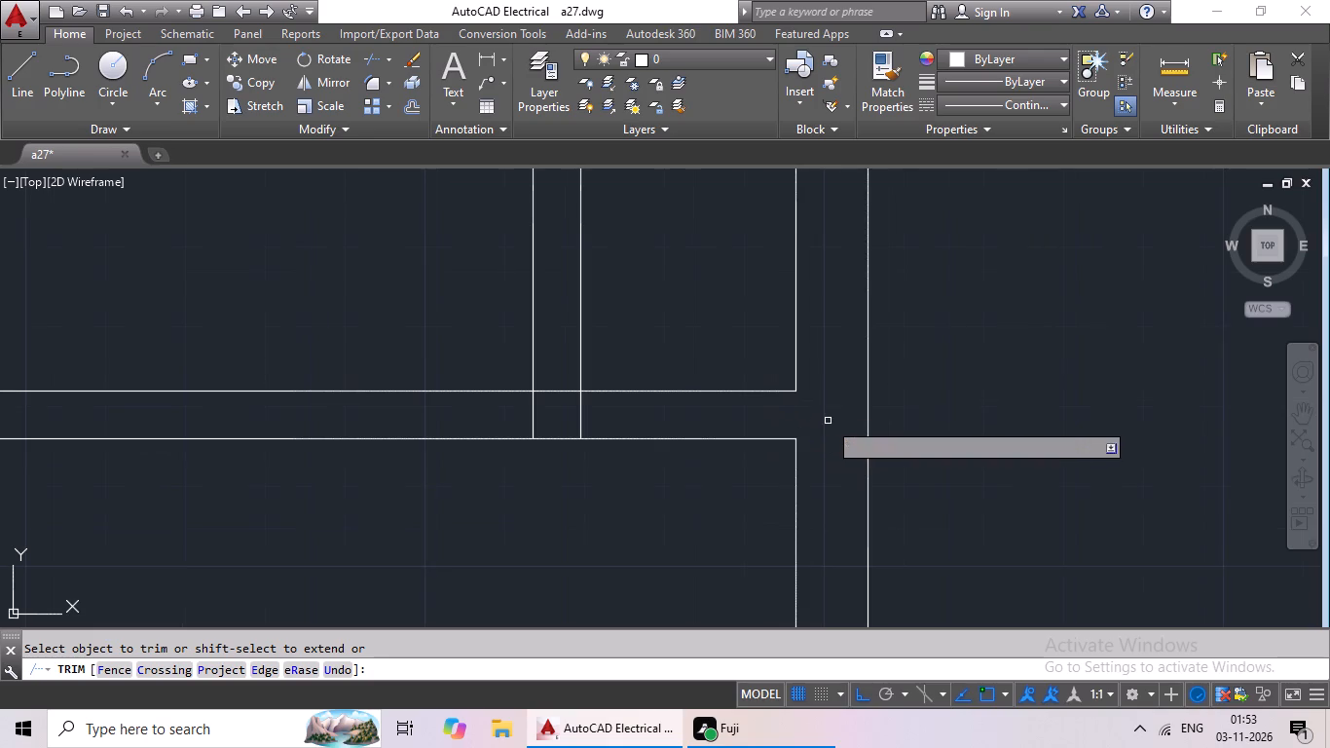
{"action": "middle_click_drag", "start_coordinate": [675, 422], "coordinate": [836, 418]}
{"action": "scroll", "coordinate": [734, 411], "scroll_direction": "up", "scroll_amount": 2}
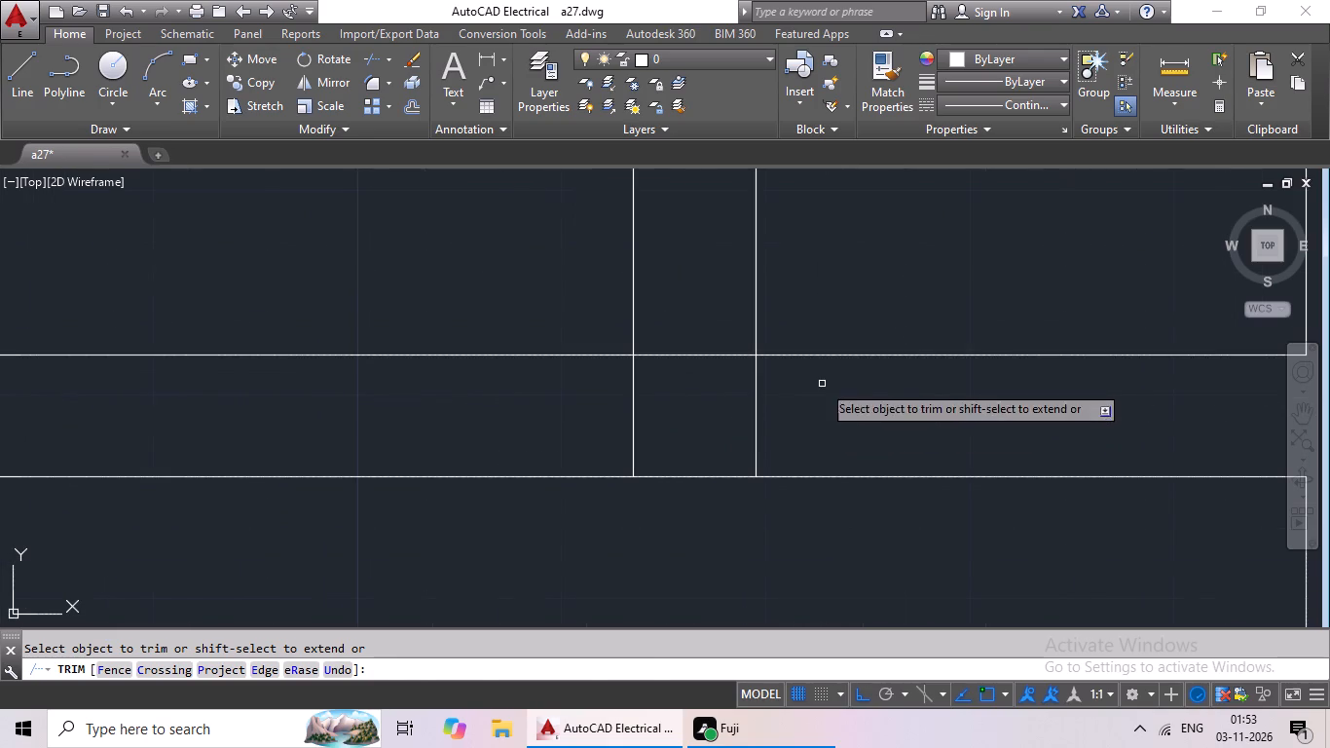
{"action": "left_click_drag", "start_coordinate": [822, 384], "coordinate": [628, 427]}
{"action": "left_click", "coordinate": [587, 433]}
{"action": "left_click_drag", "start_coordinate": [731, 310], "coordinate": [687, 387]}
{"action": "left_click_drag", "start_coordinate": [687, 387], "coordinate": [699, 387]}
Trim the overlapping lines where the lower partition's west end meets the long vertical interior wall.
{"action": "scroll", "coordinate": [770, 383], "scroll_direction": "down", "scroll_amount": 3}
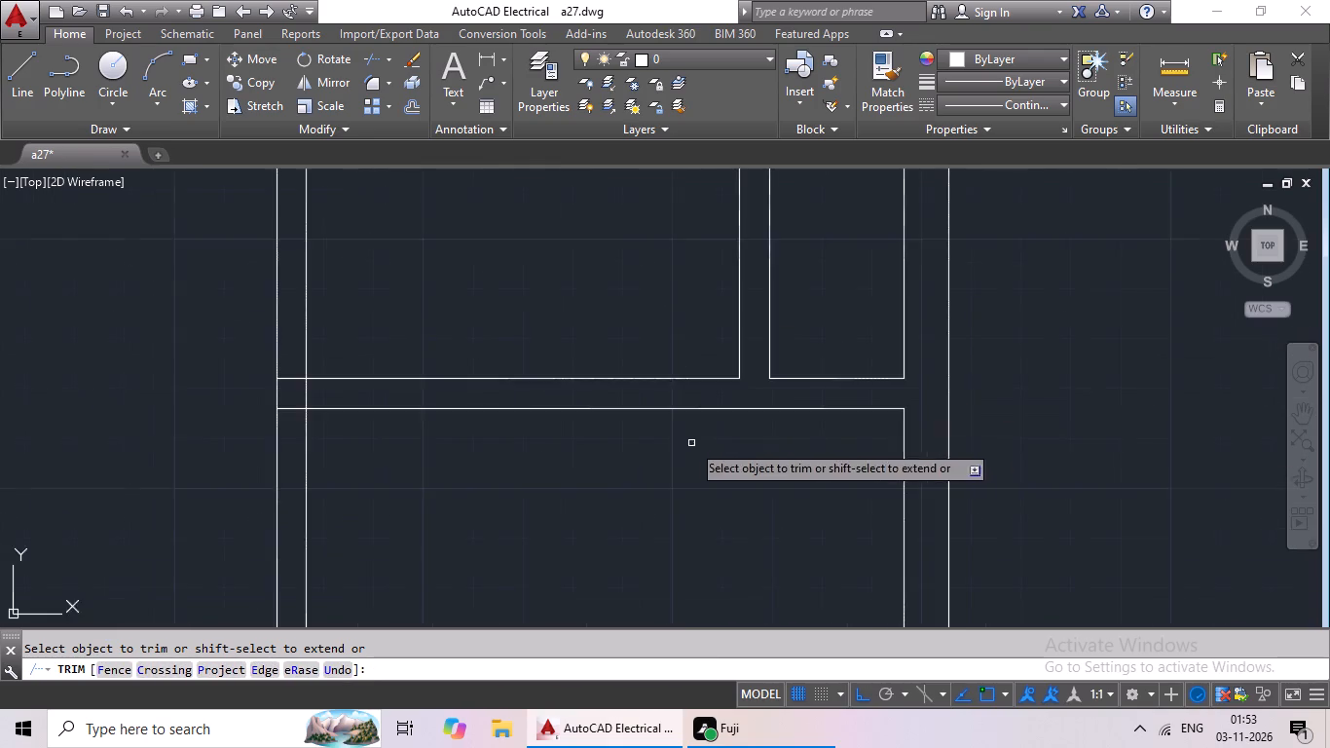
{"action": "middle_click_drag", "start_coordinate": [685, 445], "coordinate": [1088, 453]}
{"action": "scroll", "coordinate": [710, 402], "scroll_direction": "up", "scroll_amount": 3}
{"action": "left_click_drag", "start_coordinate": [778, 382], "coordinate": [663, 407]}
{"action": "left_click", "coordinate": [663, 408]}
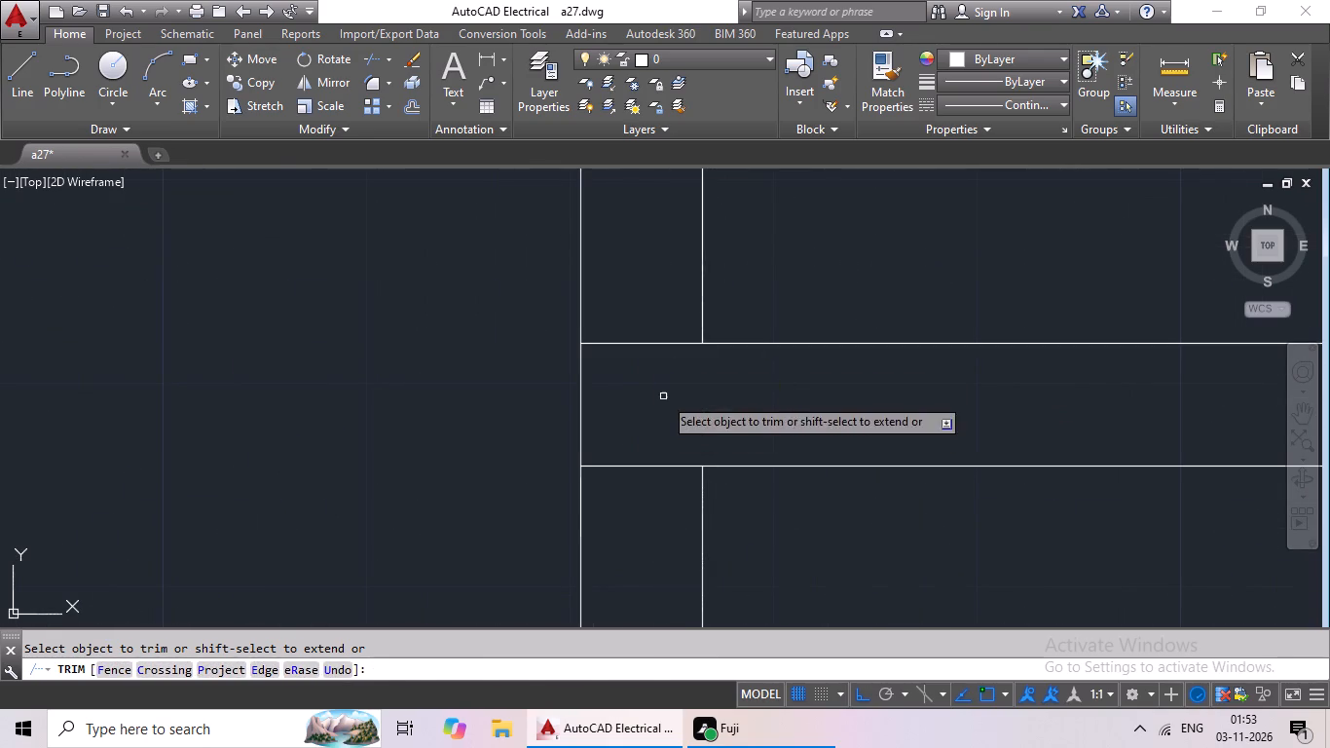
{"action": "left_click_drag", "start_coordinate": [662, 299], "coordinate": [625, 485]}
{"action": "left_click", "coordinate": [625, 485]}
Trim the overlapping lines where the wall south of the staircase meets the staircase's east wall.
{"action": "scroll", "coordinate": [726, 429], "scroll_direction": "down", "scroll_amount": 6}
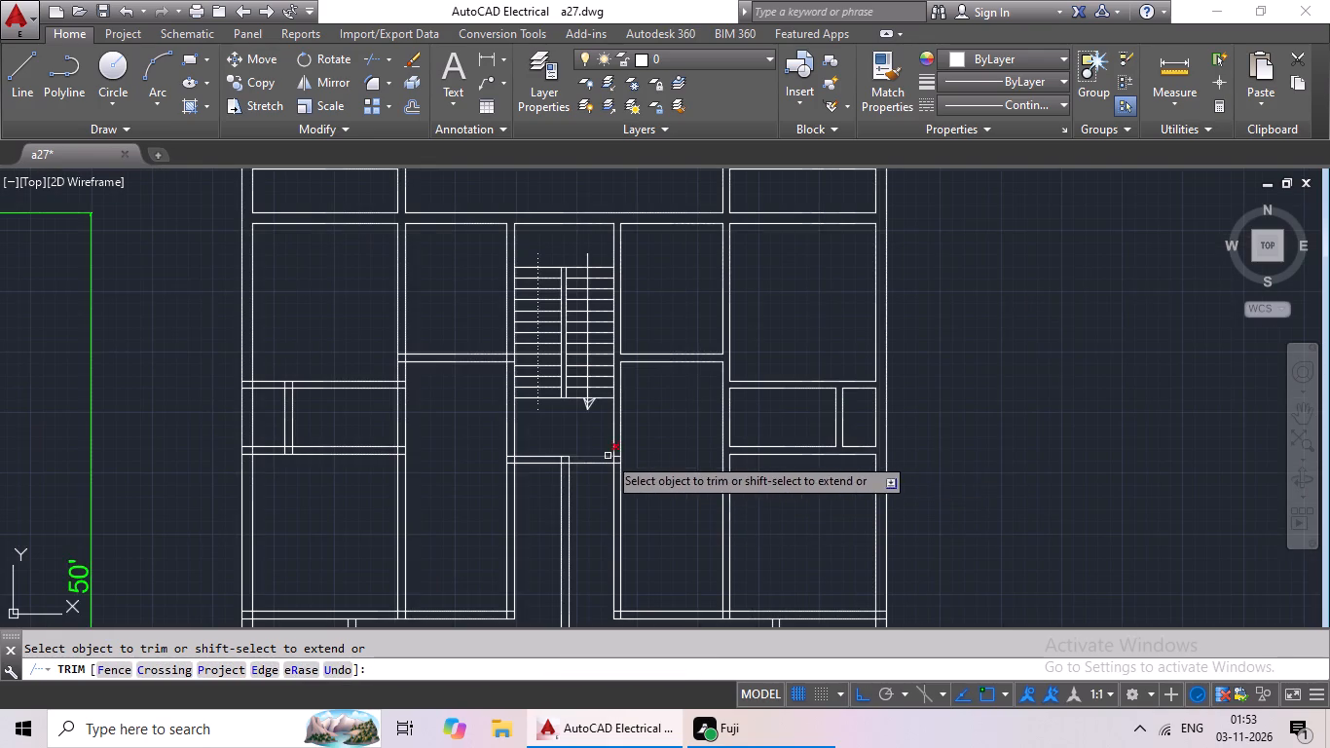
{"action": "scroll", "coordinate": [679, 470], "scroll_direction": "up", "scroll_amount": 4}
{"action": "middle_click_drag", "start_coordinate": [573, 484], "coordinate": [868, 467]}
{"action": "scroll", "coordinate": [563, 398], "scroll_direction": "up", "scroll_amount": 3}
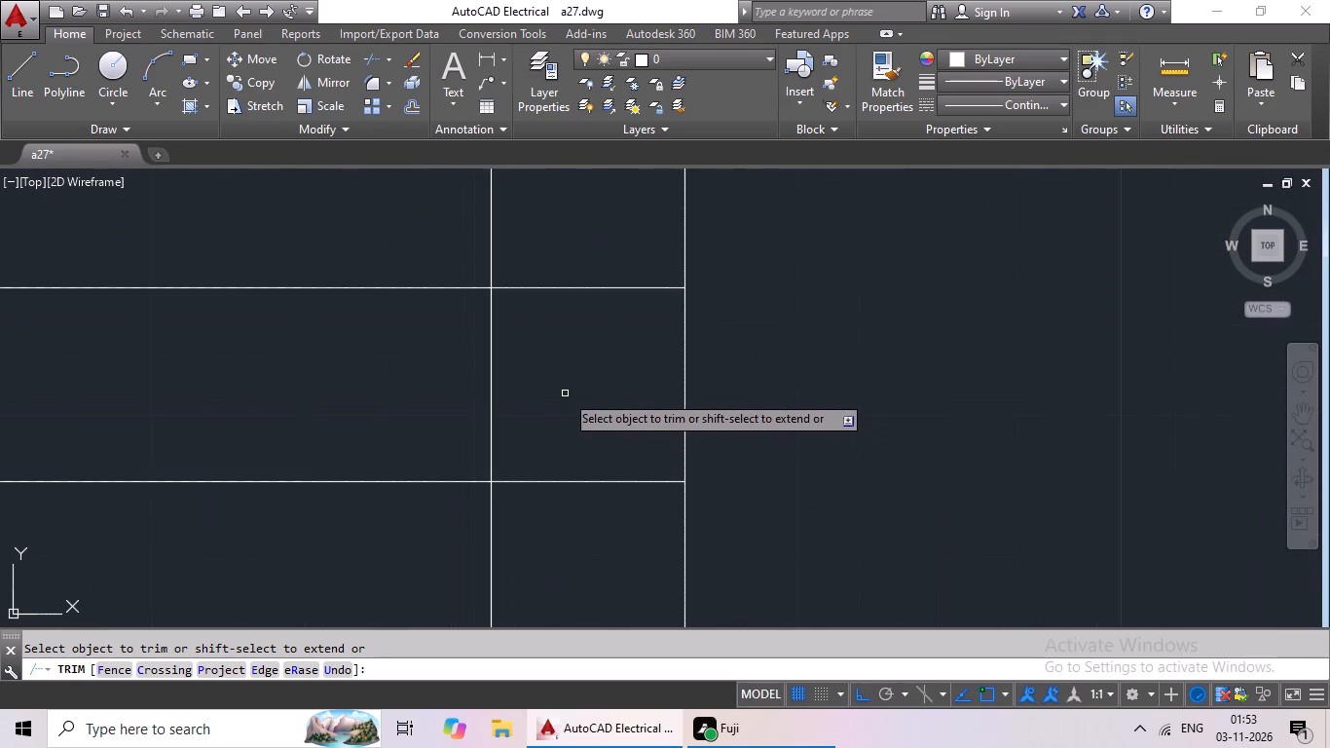
{"action": "left_click_drag", "start_coordinate": [607, 271], "coordinate": [565, 512]}
{"action": "left_click_drag", "start_coordinate": [565, 512], "coordinate": [573, 498]}
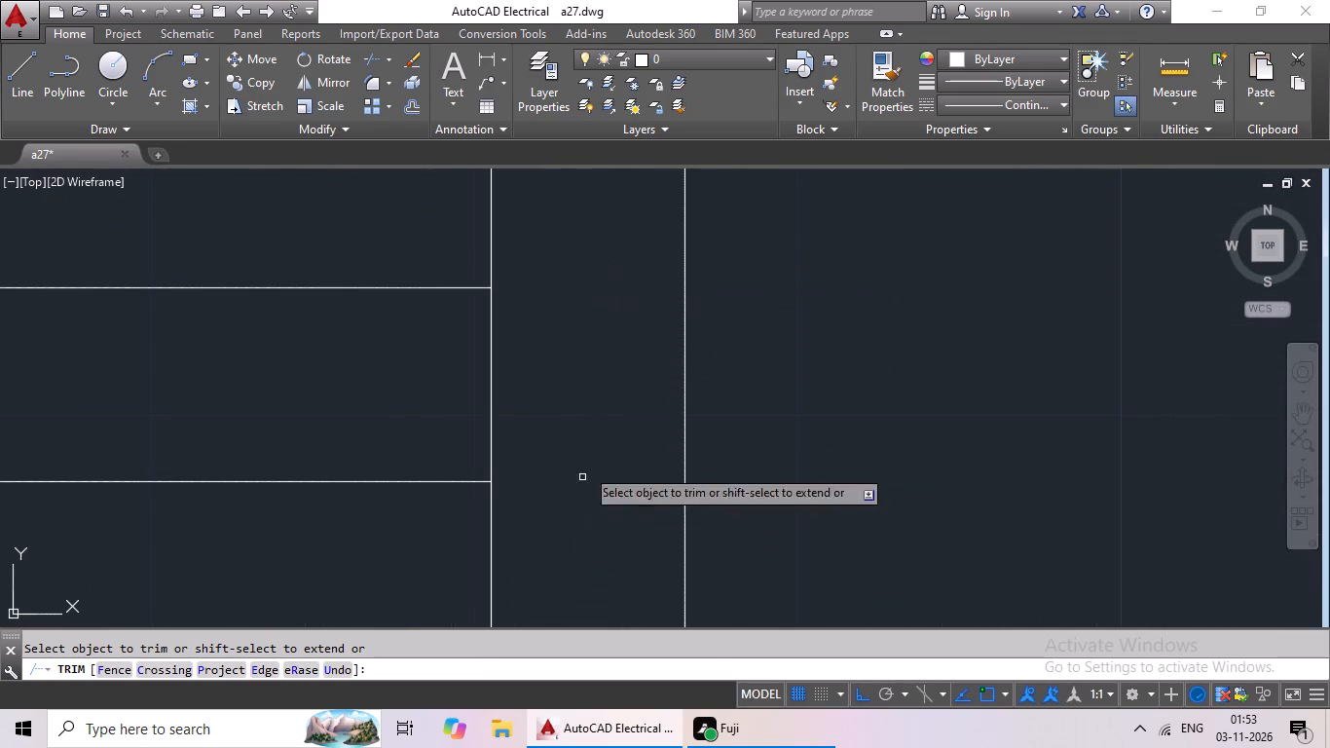
{"action": "left_click_drag", "start_coordinate": [607, 388], "coordinate": [470, 398]}
{"action": "left_click_drag", "start_coordinate": [470, 398], "coordinate": [479, 399]}
Trim the overlapping lines where the central dividing wall meets the wall south of the staircase.
{"action": "scroll", "coordinate": [550, 394], "scroll_direction": "down", "scroll_amount": 3}
{"action": "middle_click_drag", "start_coordinate": [392, 466], "coordinate": [752, 443]}
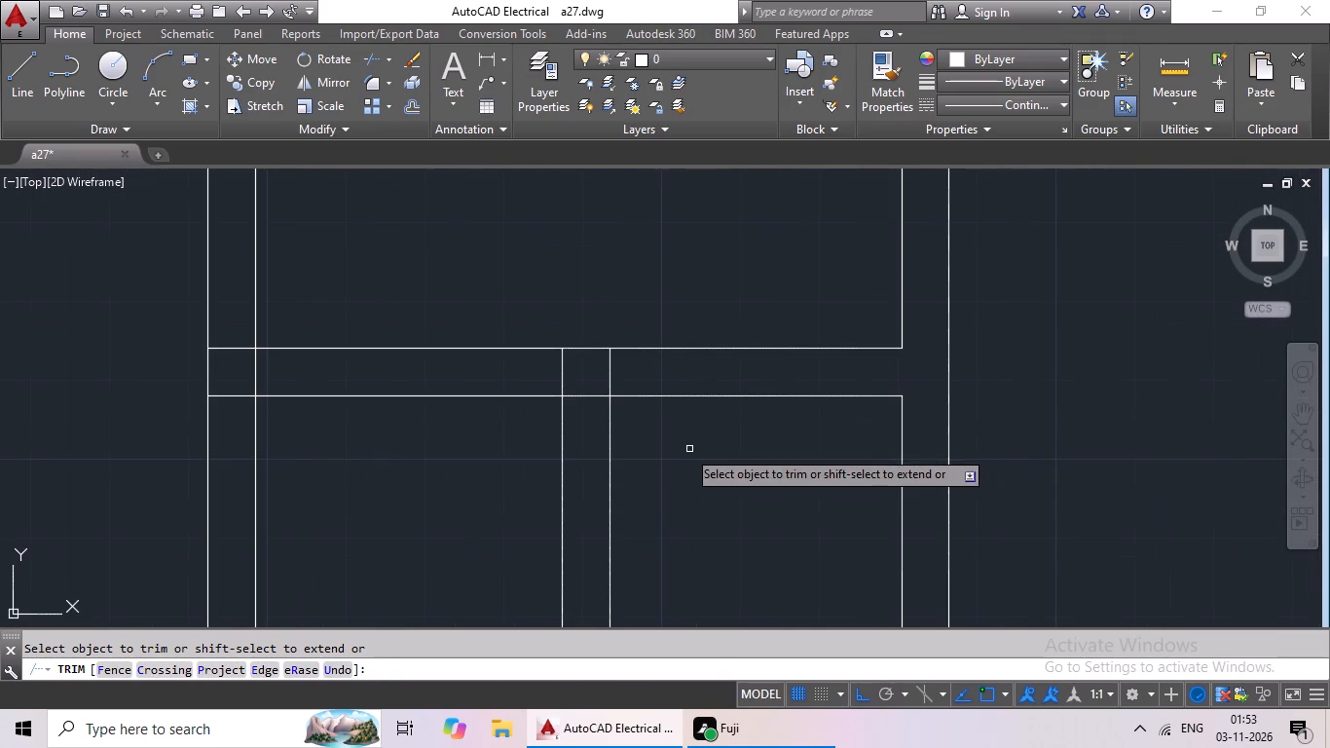
{"action": "scroll", "coordinate": [581, 378], "scroll_direction": "up", "scroll_amount": 2}
{"action": "left_click_drag", "start_coordinate": [754, 347], "coordinate": [513, 361]}
{"action": "left_click", "coordinate": [506, 362]}
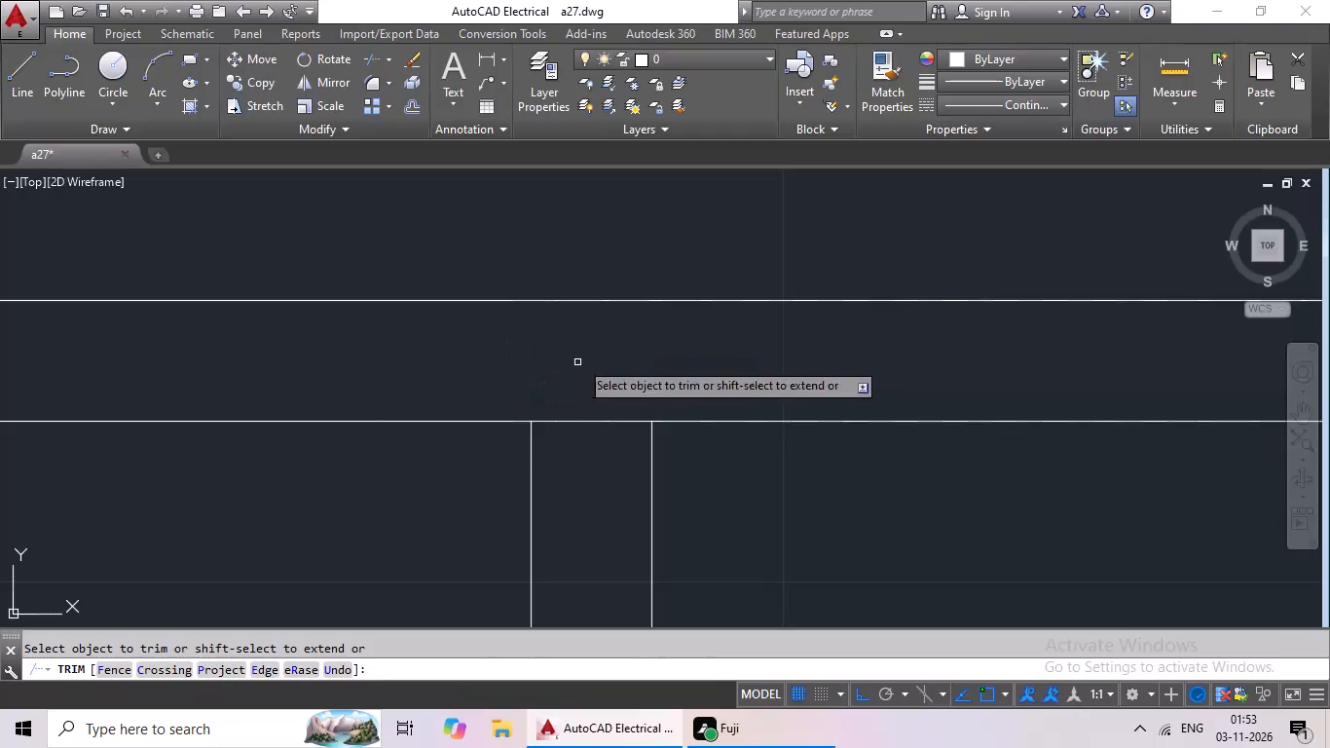
{"action": "left_click_drag", "start_coordinate": [591, 371], "coordinate": [598, 473]}
{"action": "left_click_drag", "start_coordinate": [605, 470], "coordinate": [627, 450]}
Trim the overlapping lines where the wall south of the staircase meets the staircase's west wall.
{"action": "scroll", "coordinate": [718, 426], "scroll_direction": "down", "scroll_amount": 2}
{"action": "middle_click_drag", "start_coordinate": [749, 486], "coordinate": [779, 326]}
{"action": "scroll", "coordinate": [777, 374], "scroll_direction": "down", "scroll_amount": 2}
{"action": "middle_click_drag", "start_coordinate": [783, 414], "coordinate": [785, 412]}
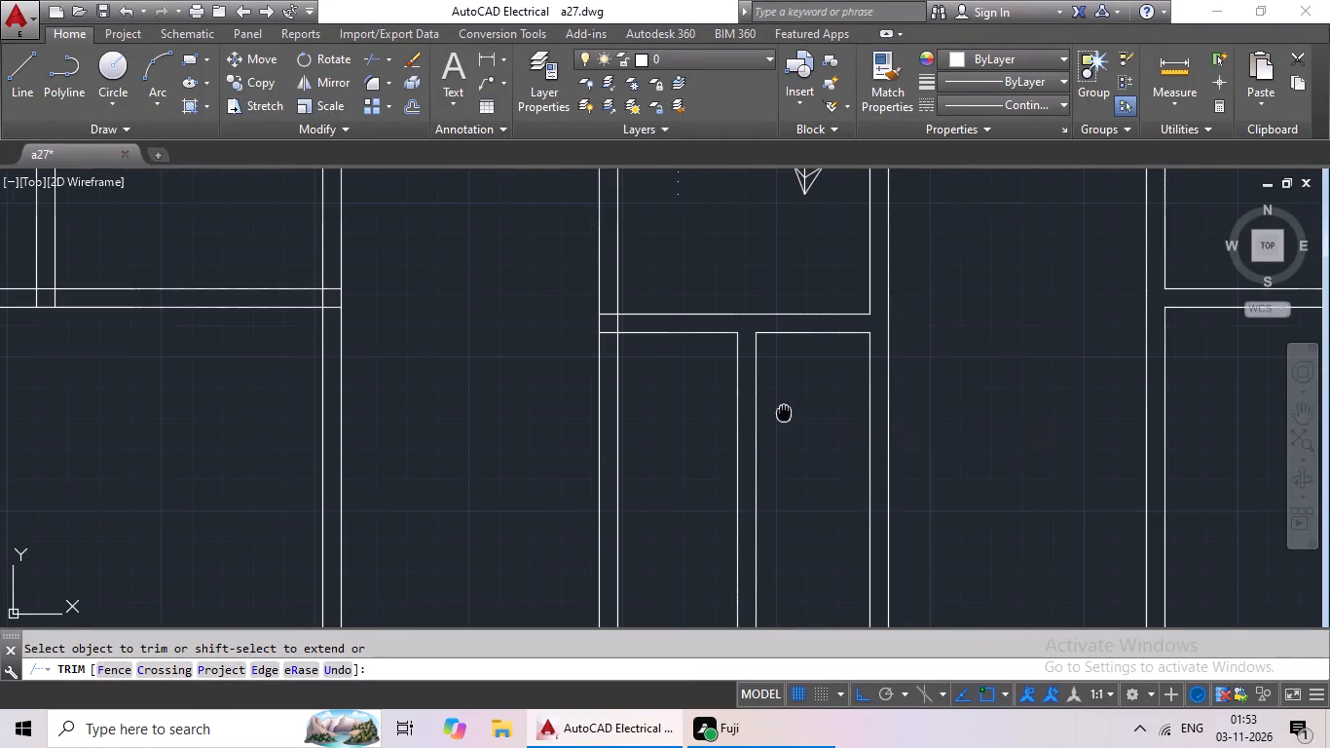
{"action": "middle_click_drag", "start_coordinate": [785, 412], "coordinate": [786, 283]}
{"action": "scroll", "coordinate": [794, 357], "scroll_direction": "down", "scroll_amount": 1}
{"action": "middle_click_drag", "start_coordinate": [794, 357], "coordinate": [766, 460]}
{"action": "scroll", "coordinate": [651, 356], "scroll_direction": "up", "scroll_amount": 4}
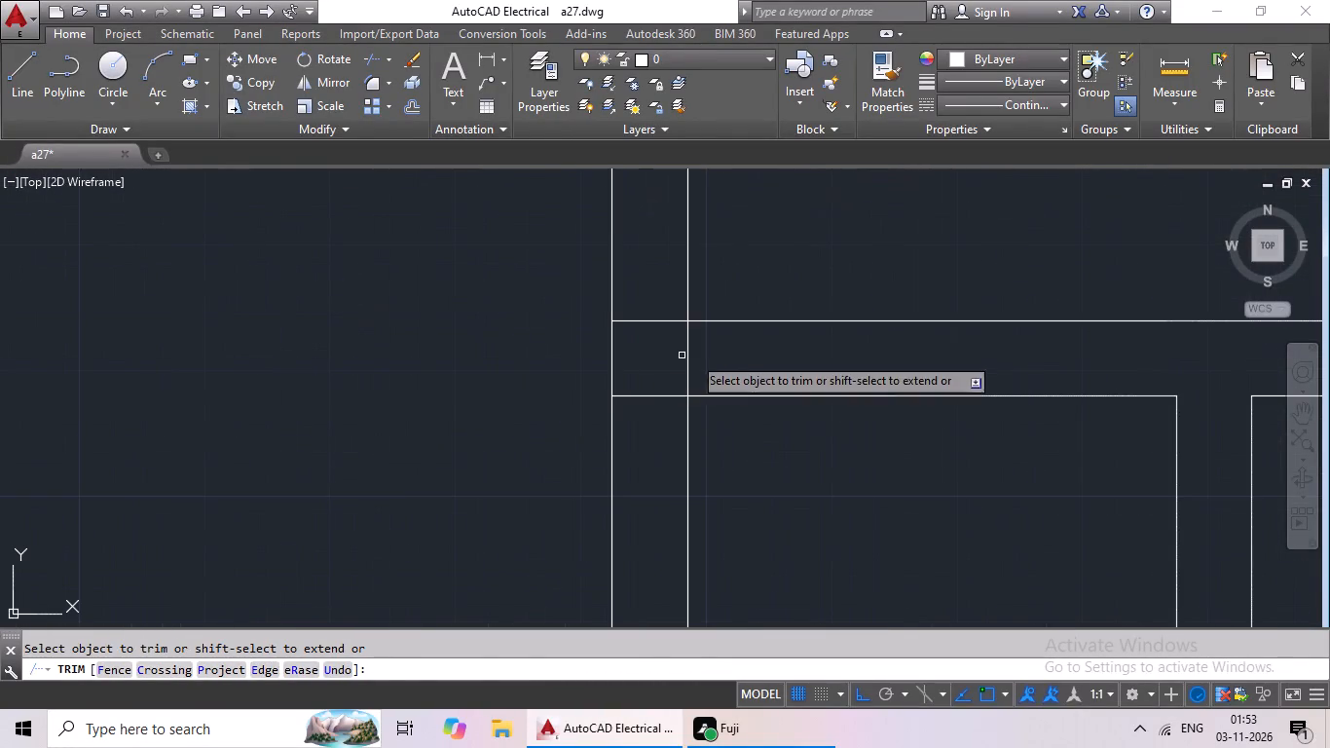
{"action": "left_click_drag", "start_coordinate": [740, 350], "coordinate": [669, 358]}
{"action": "left_click", "coordinate": [658, 365]}
{"action": "left_click_drag", "start_coordinate": [679, 287], "coordinate": [633, 410]}
{"action": "left_click_drag", "start_coordinate": [633, 410], "coordinate": [645, 404]}
Trim the overlapping lines where the east half's long vertical interior wall meets the horizontal wall south of the middle rooms.
{"action": "scroll", "coordinate": [734, 377], "scroll_direction": "down", "scroll_amount": 3}
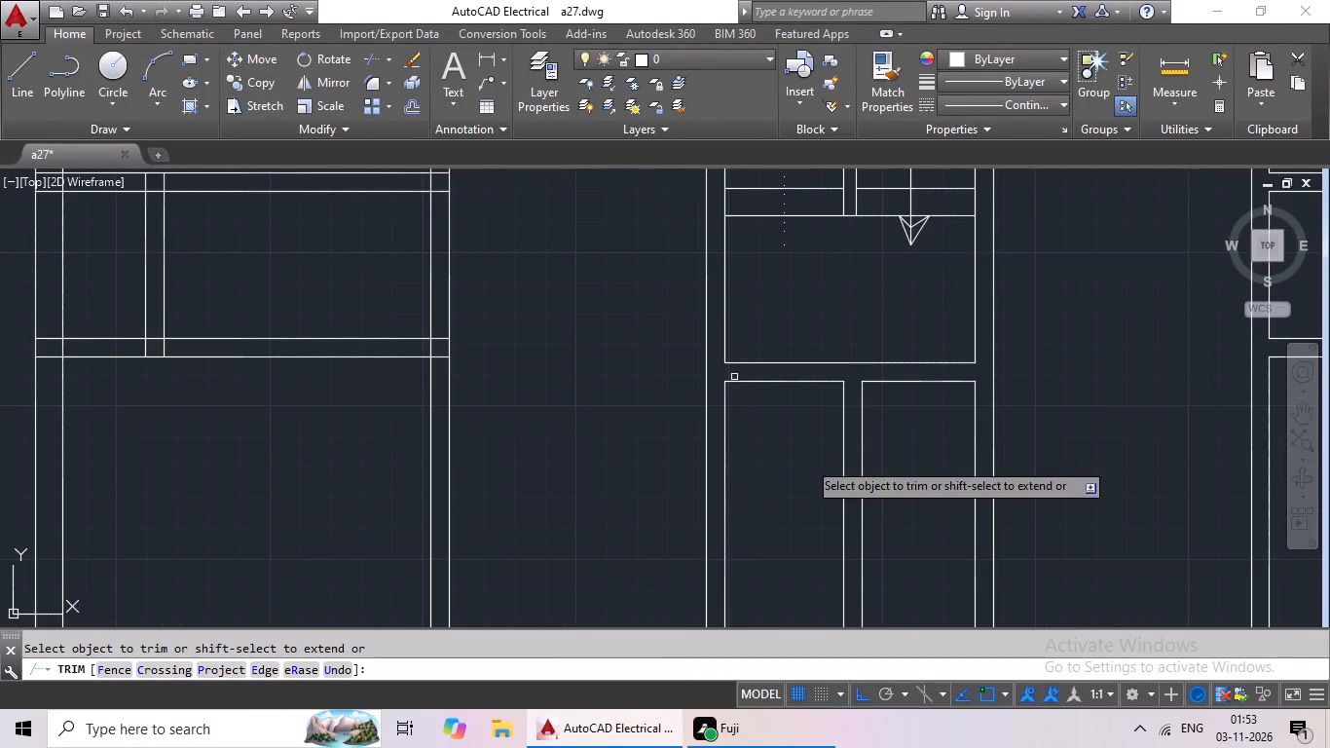
{"action": "middle_click_drag", "start_coordinate": [808, 472], "coordinate": [819, 342]}
{"action": "scroll", "coordinate": [845, 370], "scroll_direction": "down", "scroll_amount": 2}
{"action": "middle_click_drag", "start_coordinate": [874, 443], "coordinate": [876, 363]}
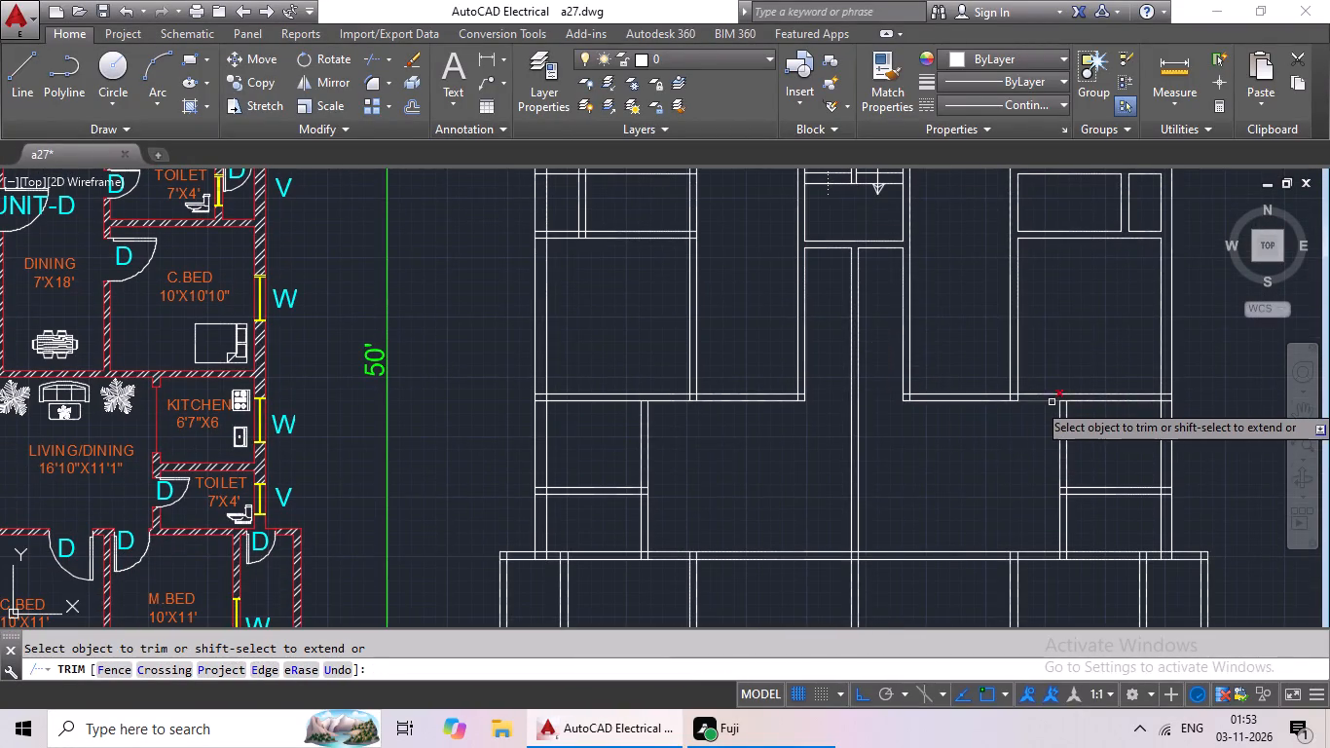
{"action": "scroll", "coordinate": [1053, 401], "scroll_direction": "up", "scroll_amount": 3}
{"action": "scroll", "coordinate": [949, 385], "scroll_direction": "up", "scroll_amount": 4}
{"action": "left_click_drag", "start_coordinate": [951, 372], "coordinate": [424, 429]}
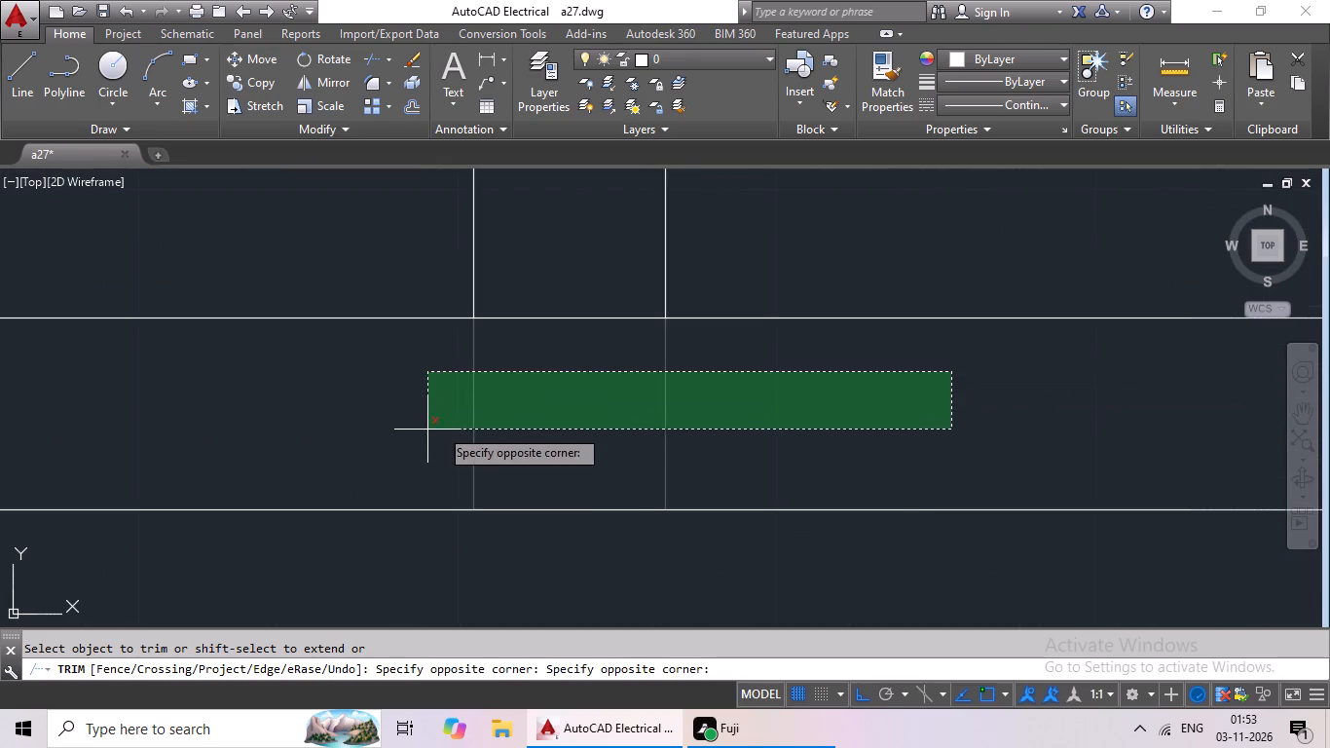
{"action": "left_click", "coordinate": [440, 427]}
{"action": "left_click_drag", "start_coordinate": [598, 281], "coordinate": [556, 372]}
{"action": "left_click_drag", "start_coordinate": [556, 372], "coordinate": [566, 374]}
Trim the horizontal wall's lower line where the small east rooms' west partition joins it from below.
{"action": "scroll", "coordinate": [633, 383], "scroll_direction": "down", "scroll_amount": 4}
{"action": "middle_click_drag", "start_coordinate": [738, 505], "coordinate": [332, 484]}
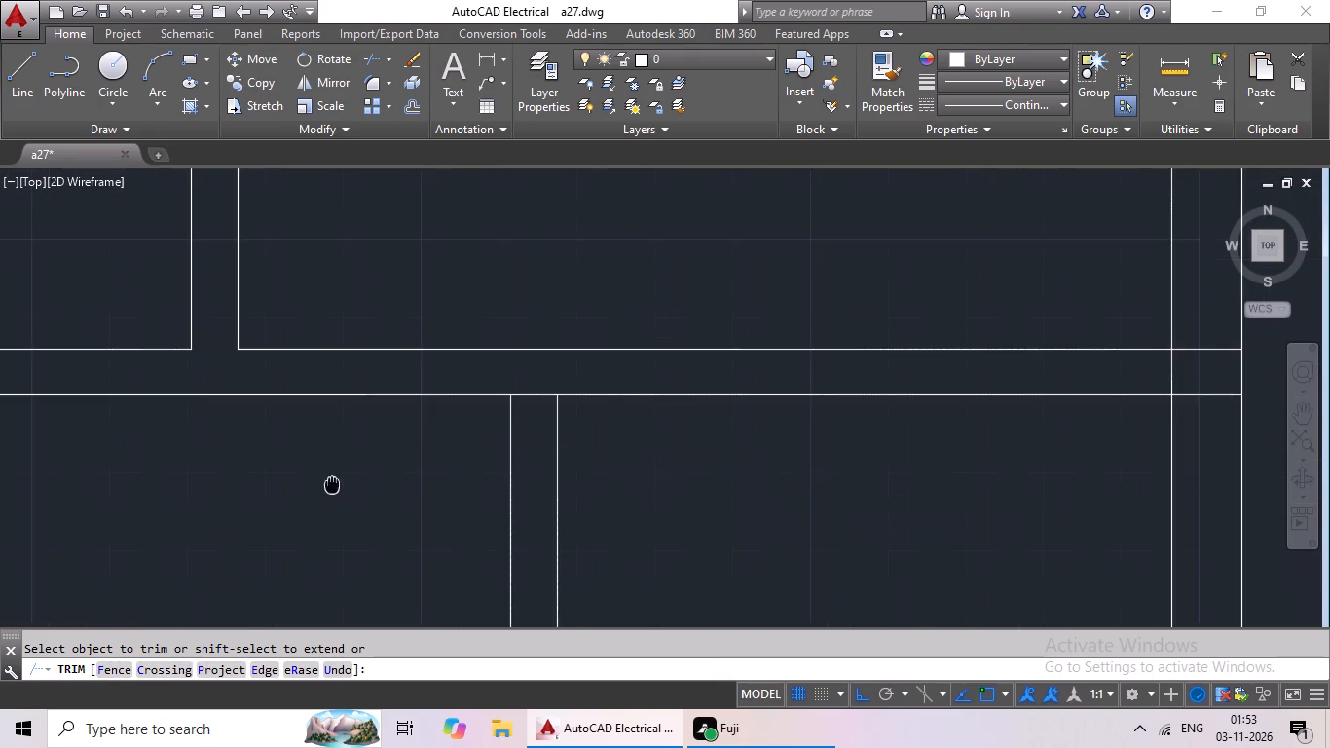
{"action": "scroll", "coordinate": [607, 438], "scroll_direction": "down", "scroll_amount": 1}
{"action": "left_click_drag", "start_coordinate": [564, 402], "coordinate": [556, 425]}
{"action": "left_click_drag", "start_coordinate": [556, 425], "coordinate": [572, 422]}
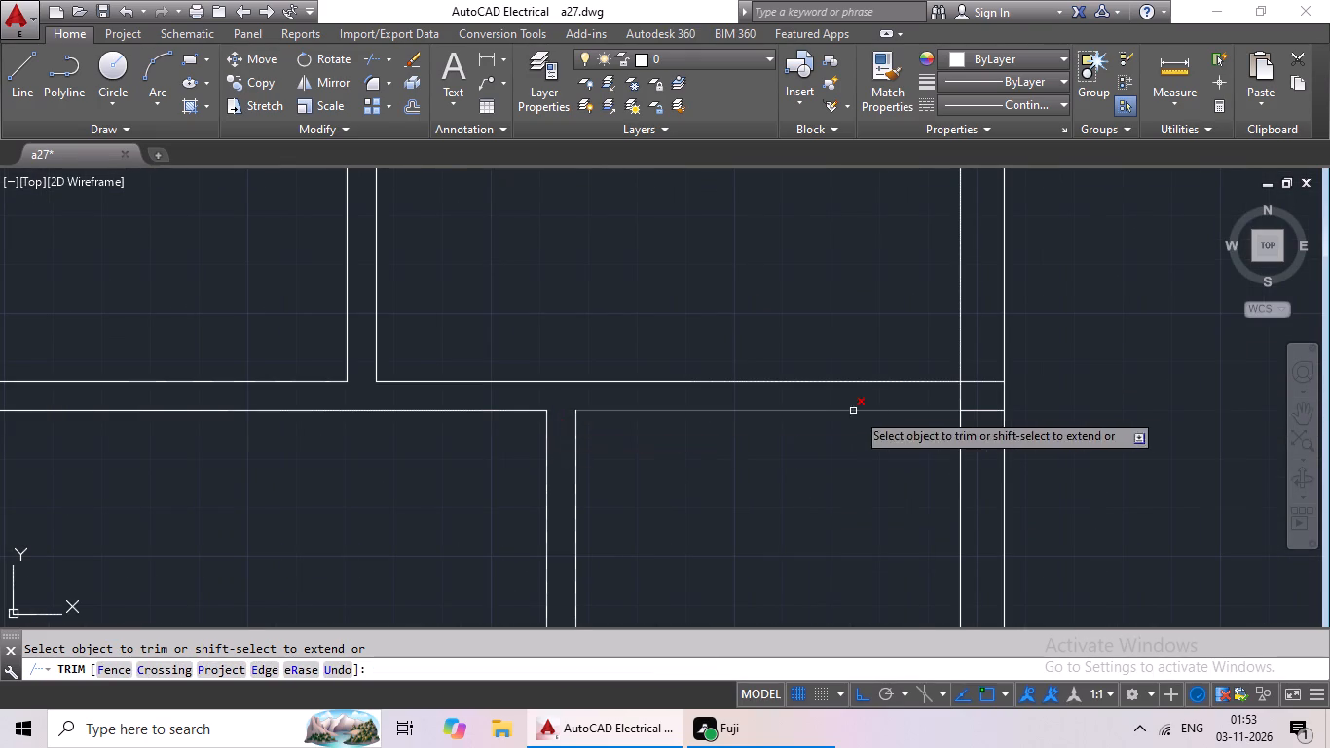
Trim the overlapping lines where the horizontal wall south of the east middle rooms meets the east outer wall.
{"action": "scroll", "coordinate": [957, 393], "scroll_direction": "up", "scroll_amount": 2}
{"action": "left_click_drag", "start_coordinate": [1004, 332], "coordinate": [985, 454]}
{"action": "left_click", "coordinate": [985, 454]}
{"action": "left_click_drag", "start_coordinate": [1017, 393], "coordinate": [903, 393]}
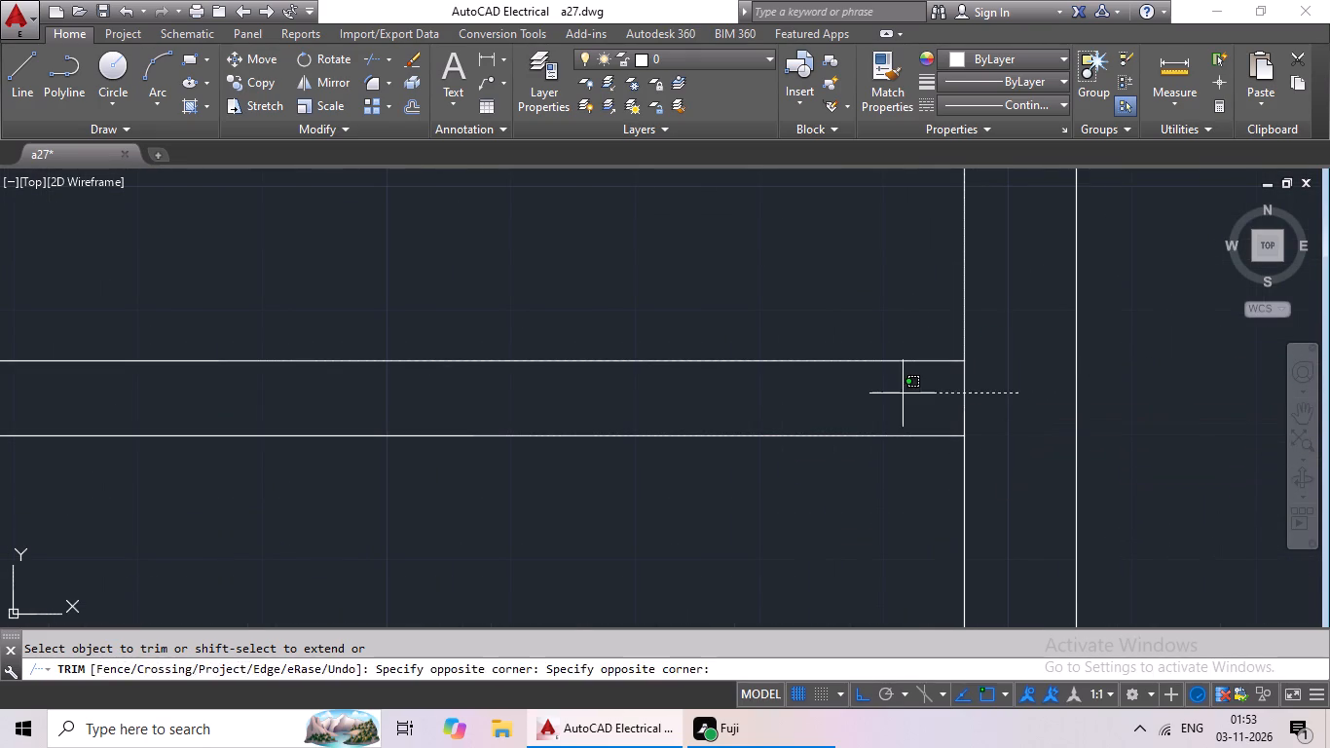
{"action": "left_click_drag", "start_coordinate": [903, 393], "coordinate": [902, 393]}
{"action": "left_click", "coordinate": [902, 393]}
{"action": "left_click_drag", "start_coordinate": [986, 379], "coordinate": [935, 402]}
{"action": "left_click", "coordinate": [935, 402]}
Trim the crossing lines at the west-end corner of the horizontal wall south of the east middle rooms.
{"action": "scroll", "coordinate": [944, 395], "scroll_direction": "down", "scroll_amount": 4}
{"action": "middle_click_drag", "start_coordinate": [736, 449], "coordinate": [820, 453]}
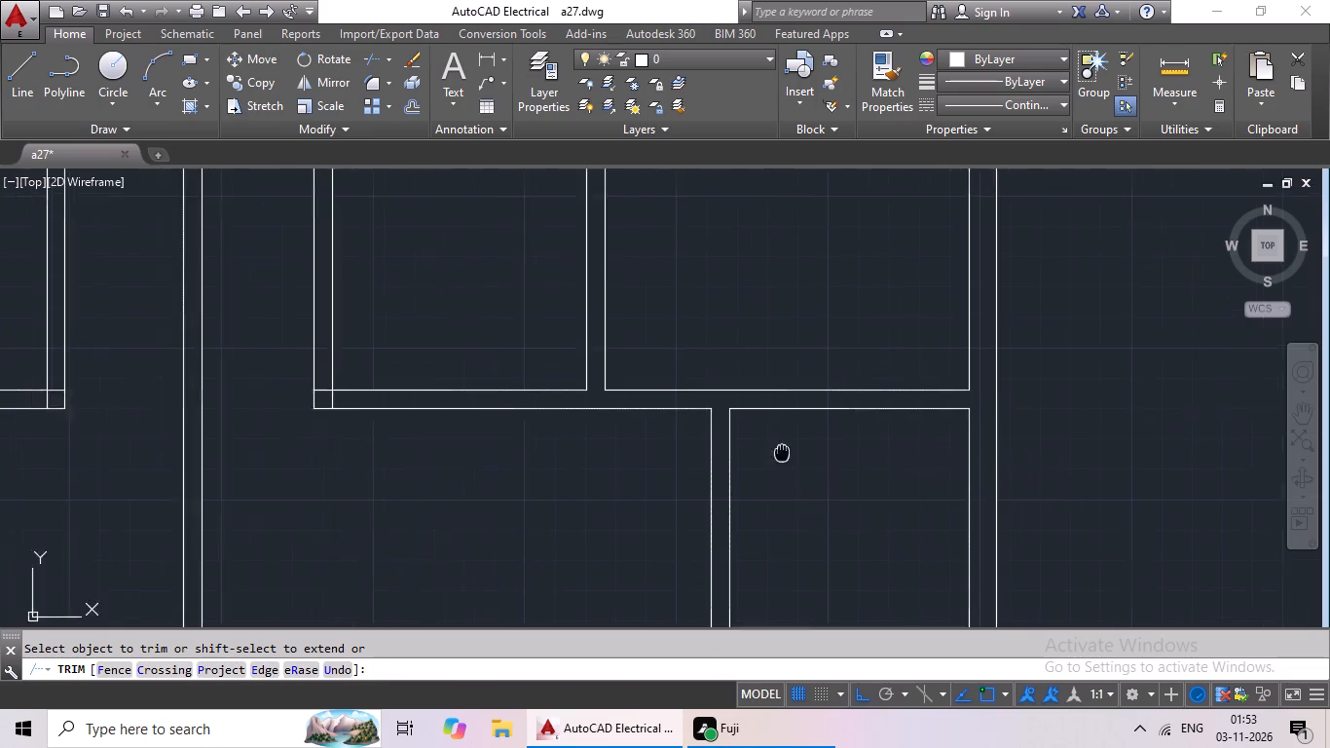
{"action": "middle_click_drag", "start_coordinate": [820, 453], "coordinate": [892, 451]}
{"action": "scroll", "coordinate": [462, 406], "scroll_direction": "up", "scroll_amount": 4}
{"action": "left_click_drag", "start_coordinate": [554, 358], "coordinate": [436, 387]}
{"action": "left_click_drag", "start_coordinate": [433, 391], "coordinate": [433, 370]}
{"action": "left_click_drag", "start_coordinate": [427, 231], "coordinate": [425, 319]}
{"action": "left_click_drag", "start_coordinate": [423, 321], "coordinate": [420, 337]}
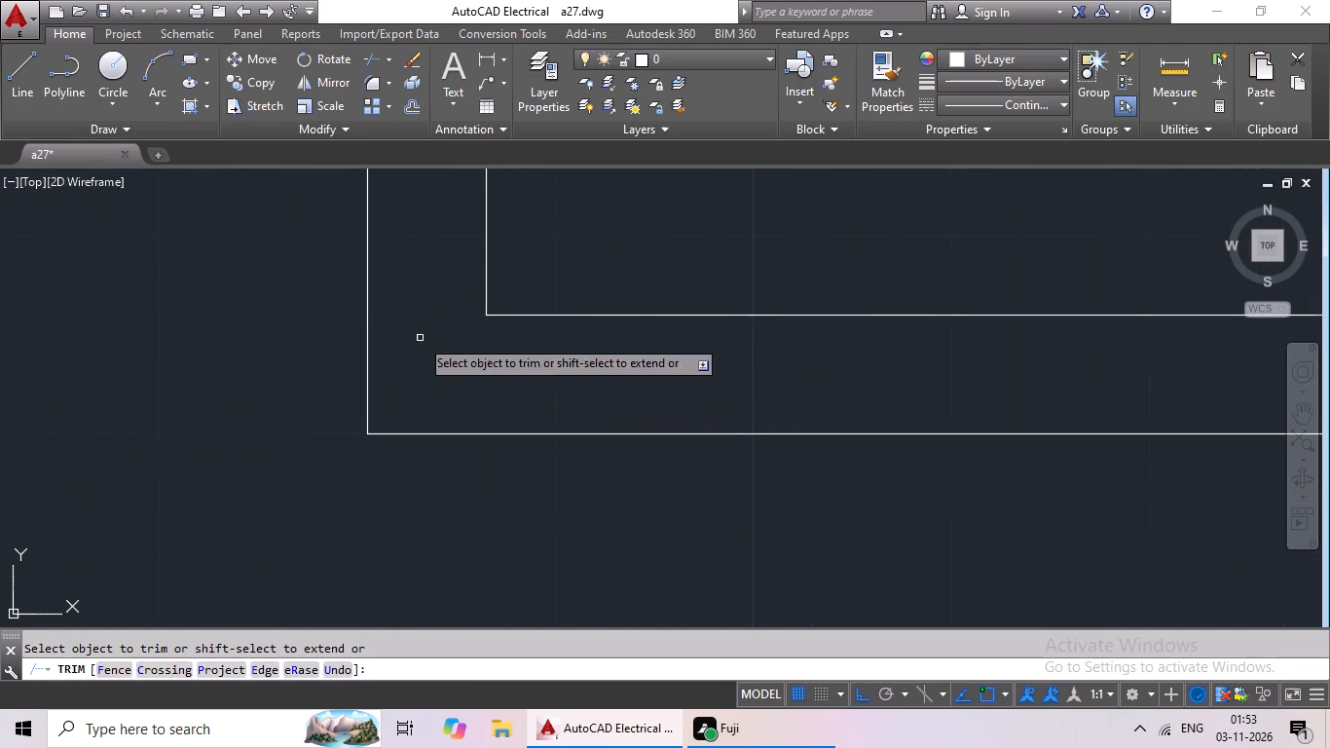
Trim the overlapping lines where the horizontal wall west of the staircase meets the staircase's west wall.
{"action": "scroll", "coordinate": [459, 325], "scroll_direction": "down", "scroll_amount": 3}
{"action": "scroll", "coordinate": [335, 355], "scroll_direction": "down", "scroll_amount": 2}
{"action": "middle_click_drag", "start_coordinate": [326, 355], "coordinate": [632, 417]}
{"action": "scroll", "coordinate": [458, 323], "scroll_direction": "down", "scroll_amount": 2}
{"action": "middle_click_drag", "start_coordinate": [442, 323], "coordinate": [444, 334]}
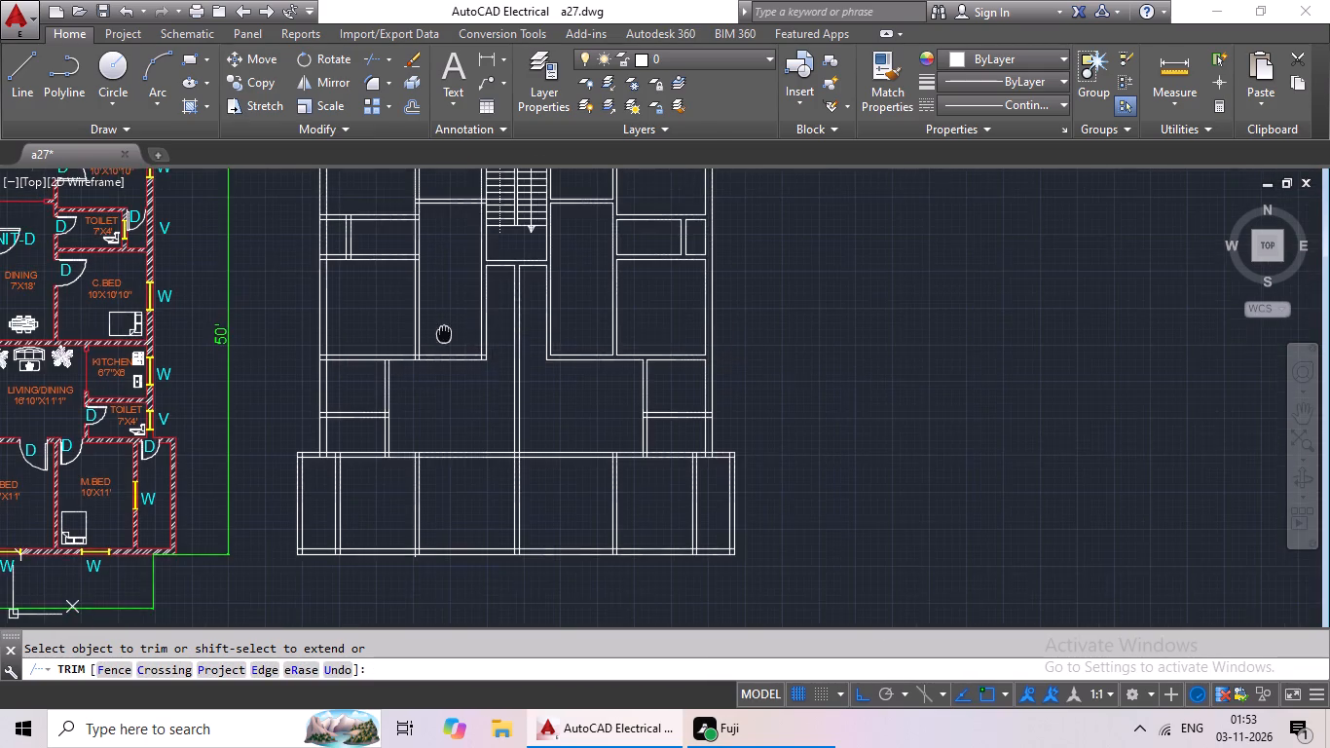
{"action": "middle_click_drag", "start_coordinate": [444, 334], "coordinate": [444, 473]}
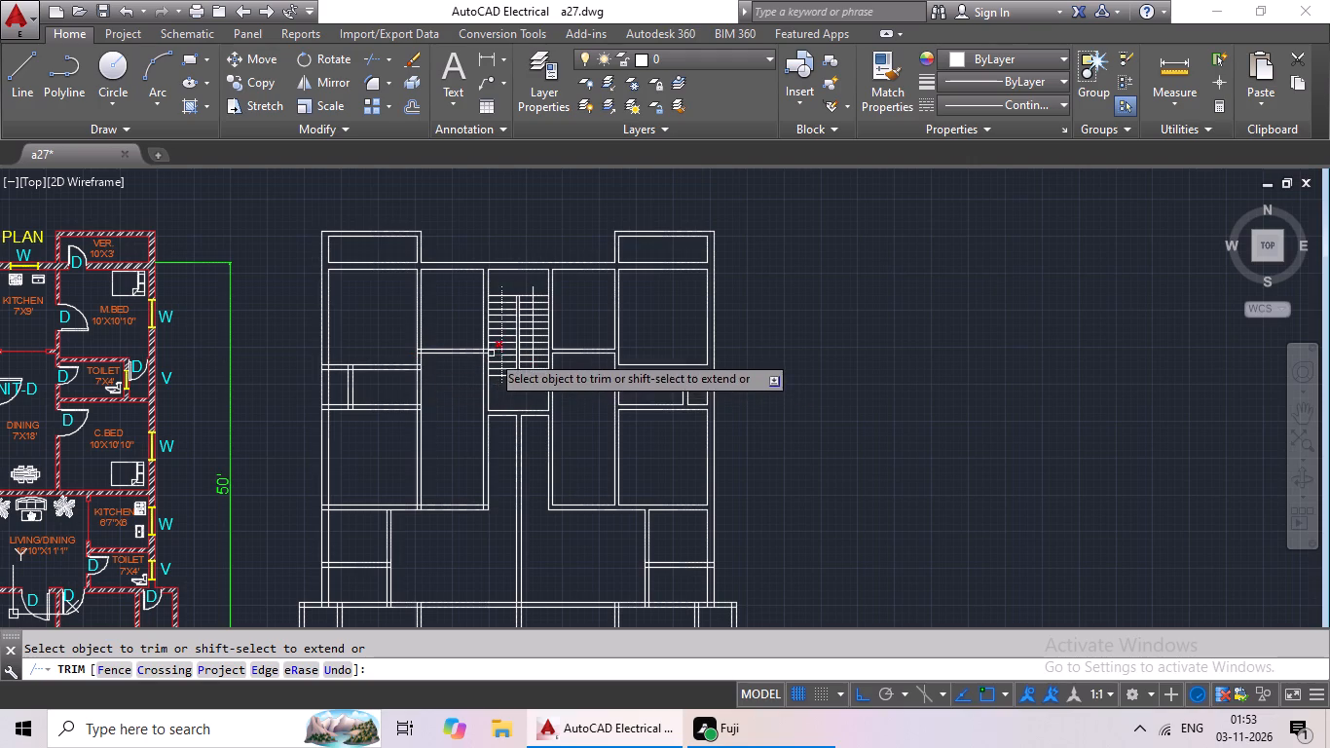
{"action": "scroll", "coordinate": [490, 349], "scroll_direction": "up", "scroll_amount": 7}
{"action": "left_click_drag", "start_coordinate": [453, 309], "coordinate": [455, 430]}
{"action": "left_click", "coordinate": [455, 429]}
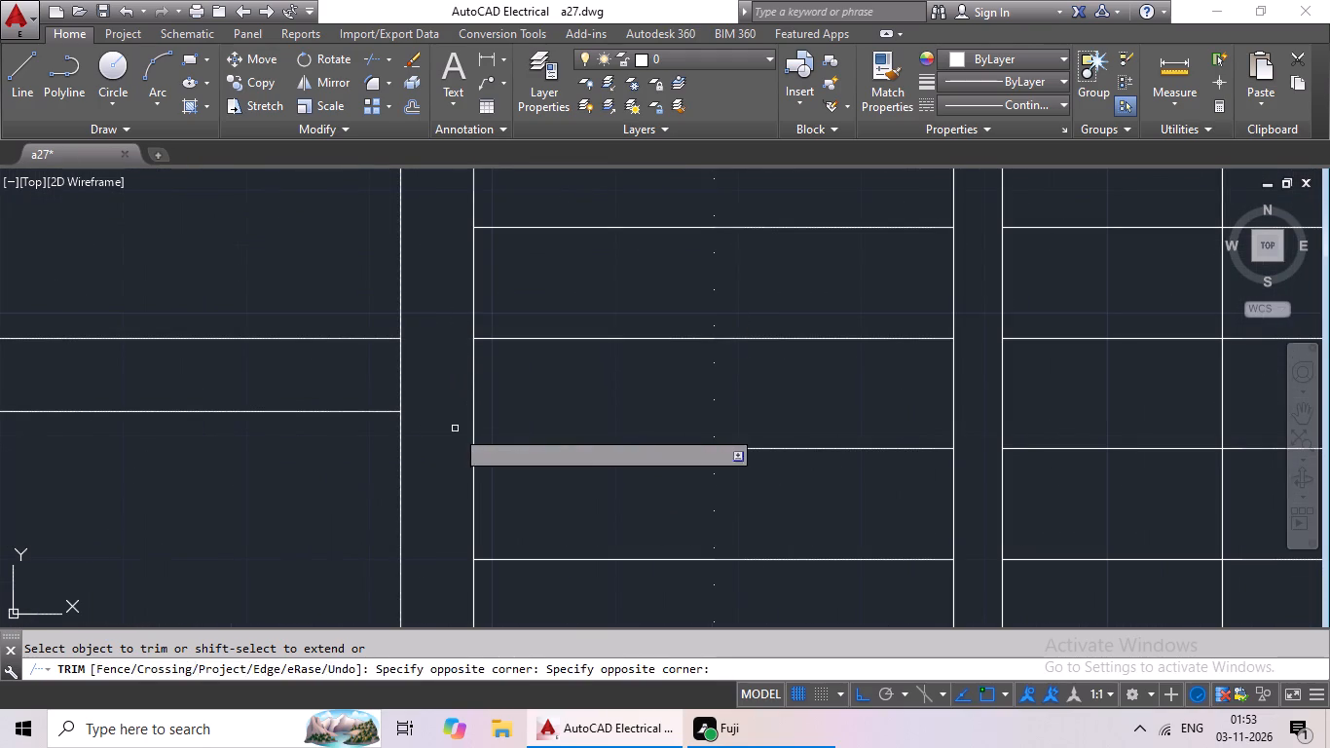
{"action": "left_click_drag", "start_coordinate": [432, 371], "coordinate": [331, 388]}
{"action": "left_click_drag", "start_coordinate": [334, 385], "coordinate": [378, 381]}
Trim the crossing lines where that same horizontal wall meets the west half's long vertical interior wall.
{"action": "scroll", "coordinate": [453, 382], "scroll_direction": "down", "scroll_amount": 2}
{"action": "middle_click_drag", "start_coordinate": [302, 469], "coordinate": [713, 469]}
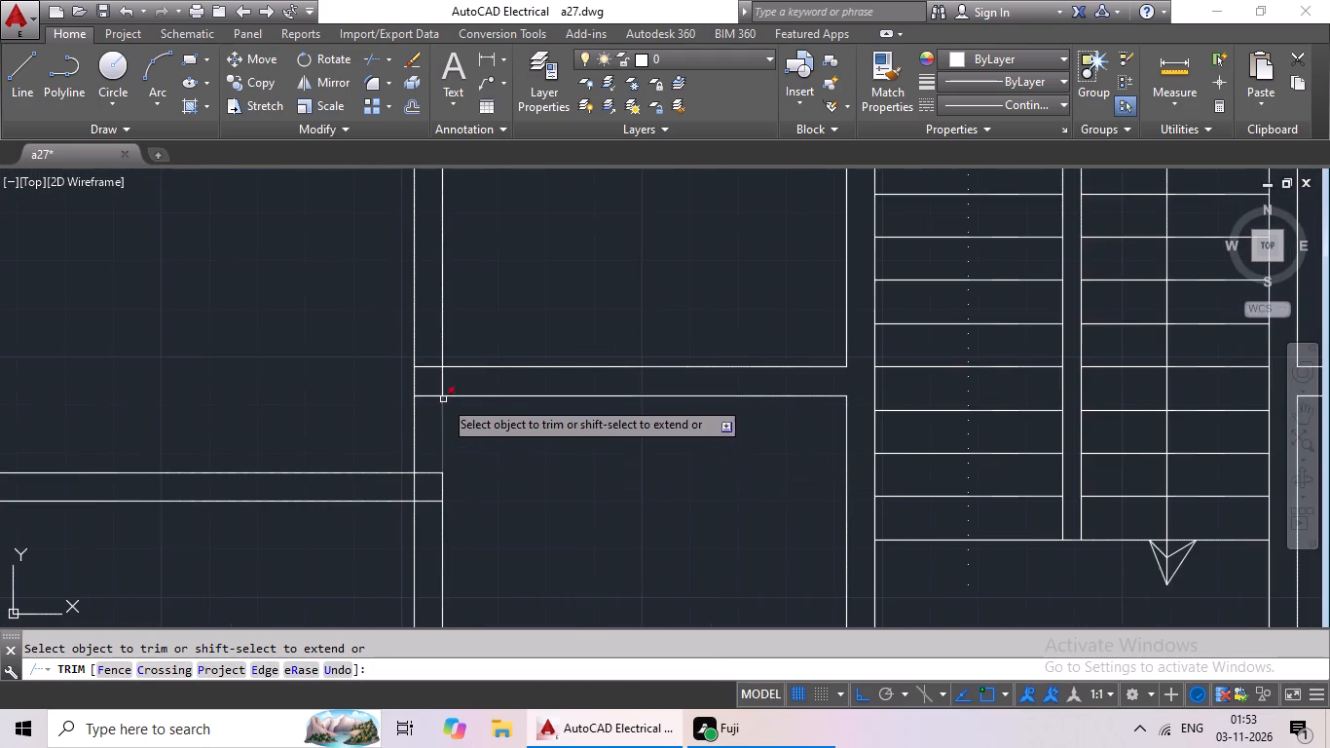
{"action": "scroll", "coordinate": [435, 384], "scroll_direction": "up", "scroll_amount": 3}
{"action": "left_click_drag", "start_coordinate": [536, 351], "coordinate": [374, 374]}
{"action": "left_click", "coordinate": [373, 375]}
{"action": "left_click_drag", "start_coordinate": [402, 270], "coordinate": [394, 415]}
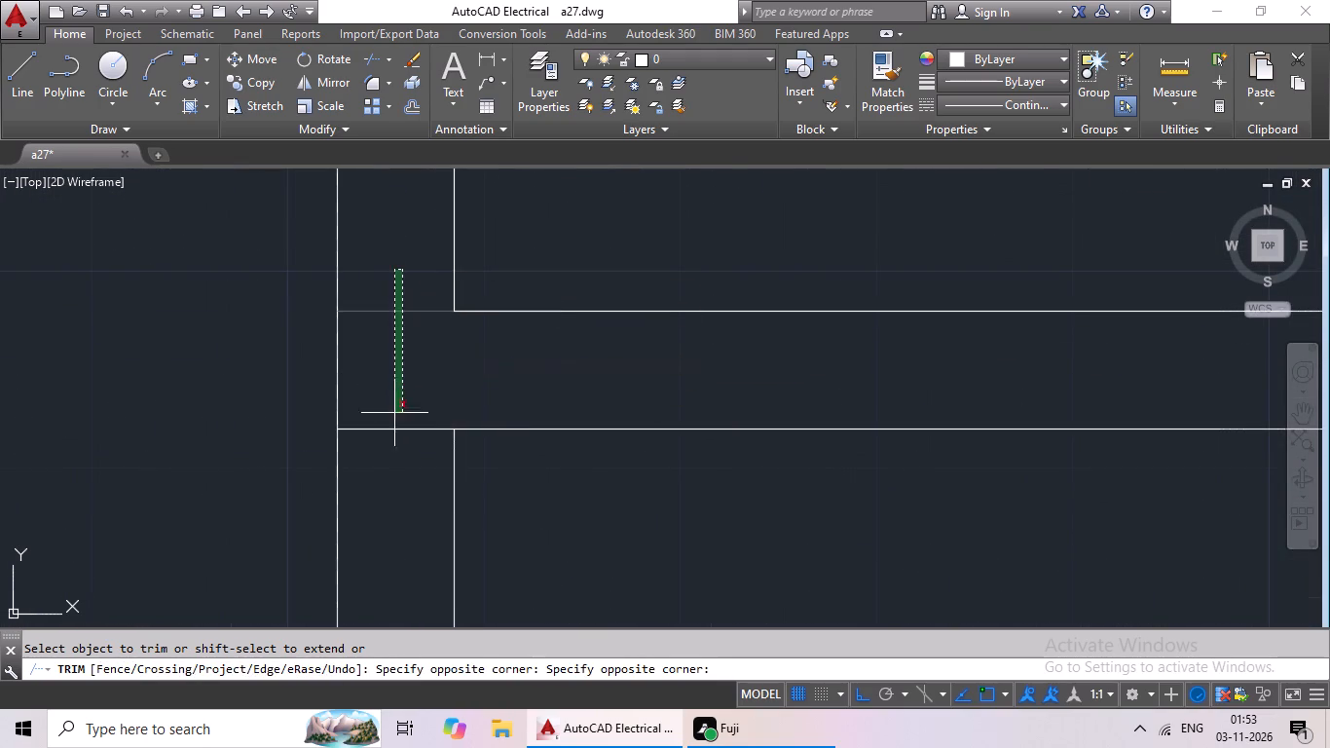
{"action": "left_click_drag", "start_coordinate": [394, 415], "coordinate": [393, 456]}
{"action": "left_click_drag", "start_coordinate": [393, 457], "coordinate": [397, 448]}
Trim the overlapping lines where the west small middle rooms' north wall meets the long vertical interior wall.
{"action": "scroll", "coordinate": [440, 405], "scroll_direction": "down", "scroll_amount": 3}
{"action": "middle_click_drag", "start_coordinate": [514, 495], "coordinate": [554, 396]}
{"action": "scroll", "coordinate": [442, 417], "scroll_direction": "up", "scroll_amount": 2}
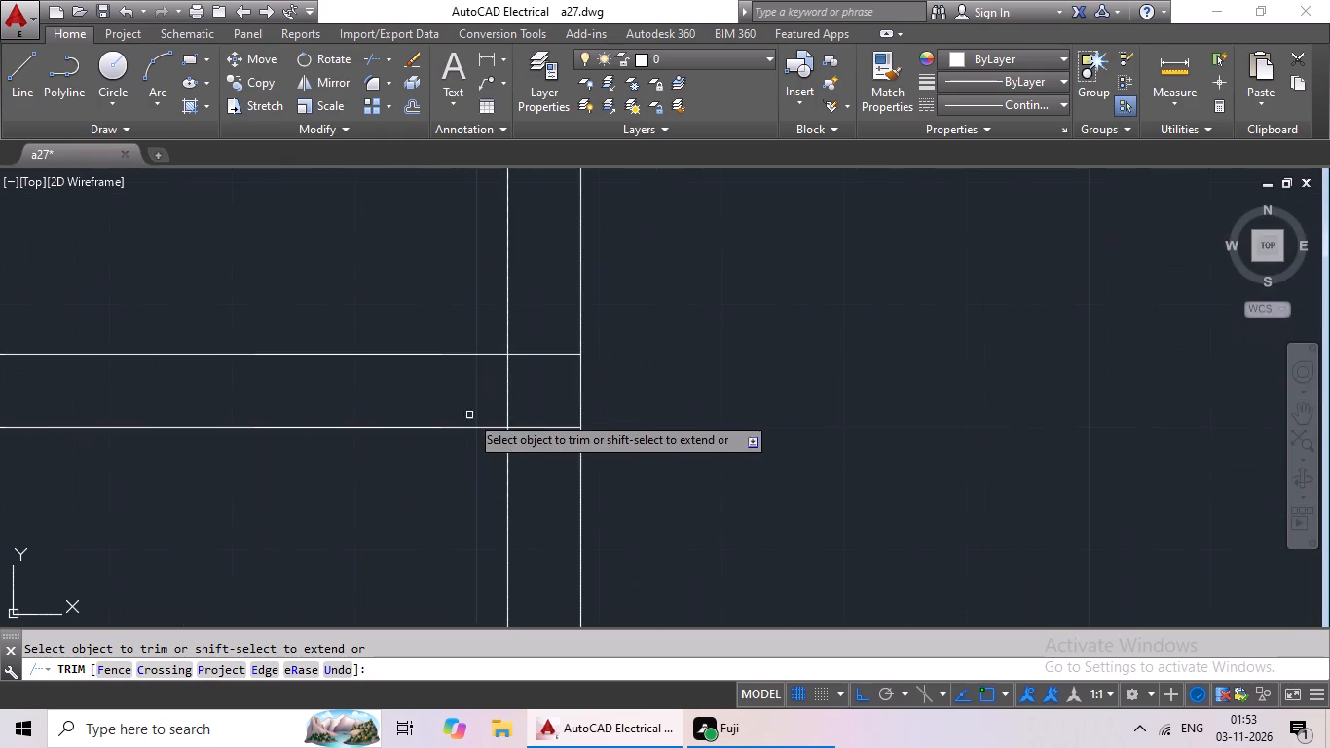
{"action": "left_click_drag", "start_coordinate": [541, 326], "coordinate": [531, 449]}
{"action": "left_click", "coordinate": [531, 449]}
{"action": "left_click_drag", "start_coordinate": [546, 381], "coordinate": [436, 387]}
{"action": "left_click_drag", "start_coordinate": [436, 388], "coordinate": [447, 389]}
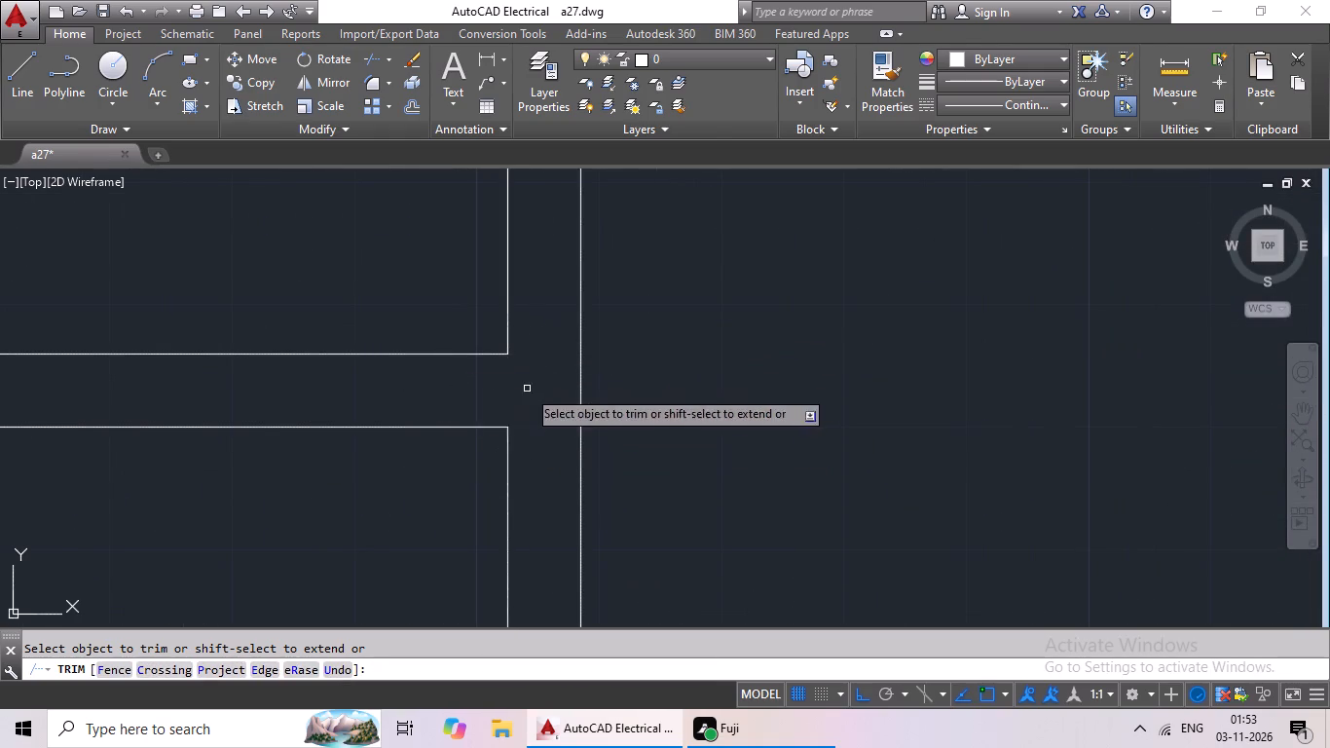
Trim the overlapping lines where the partition between the west small middle rooms meets their north wall.
{"action": "scroll", "coordinate": [529, 389], "scroll_direction": "down", "scroll_amount": 2}
{"action": "middle_click_drag", "start_coordinate": [396, 475], "coordinate": [740, 467]}
{"action": "scroll", "coordinate": [459, 390], "scroll_direction": "up", "scroll_amount": 4}
{"action": "left_click_drag", "start_coordinate": [502, 352], "coordinate": [54, 382]}
{"action": "left_click_drag", "start_coordinate": [54, 382], "coordinate": [100, 382]}
{"action": "left_click_drag", "start_coordinate": [232, 377], "coordinate": [256, 522]}
{"action": "left_click_drag", "start_coordinate": [264, 511], "coordinate": [341, 510]}
Trim the crossing lines where the west small middle rooms' north wall meets the west outer wall.
{"action": "scroll", "coordinate": [422, 501], "scroll_direction": "down", "scroll_amount": 3}
{"action": "middle_click_drag", "start_coordinate": [284, 530], "coordinate": [627, 469]}
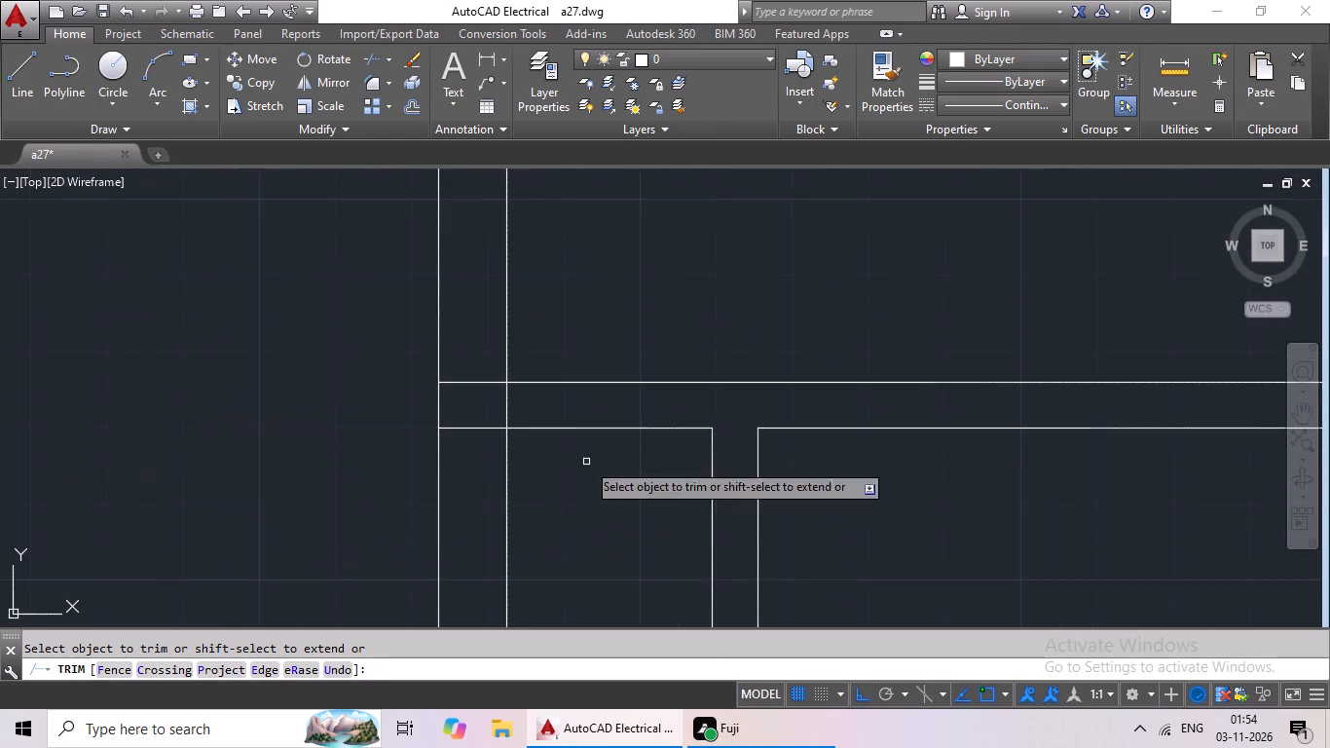
{"action": "scroll", "coordinate": [507, 413], "scroll_direction": "up", "scroll_amount": 2}
{"action": "left_click_drag", "start_coordinate": [554, 372], "coordinate": [419, 401]}
{"action": "left_click", "coordinate": [420, 402]}
{"action": "left_click_drag", "start_coordinate": [425, 306], "coordinate": [398, 502]}
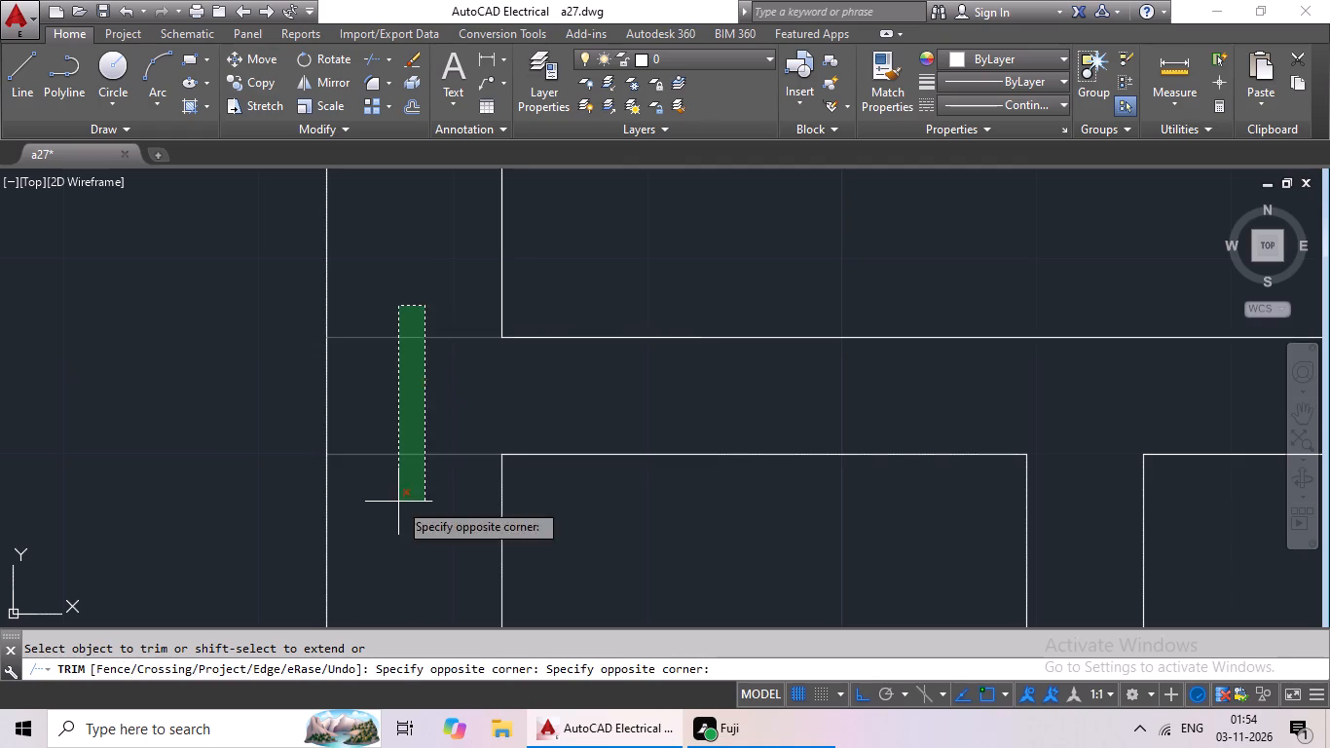
{"action": "left_click_drag", "start_coordinate": [398, 502], "coordinate": [409, 474]}
Trim the overlapping lines where the west small middle rooms' south wall meets the long vertical interior wall.
{"action": "scroll", "coordinate": [460, 424], "scroll_direction": "down", "scroll_amount": 3}
{"action": "middle_click_drag", "start_coordinate": [531, 512], "coordinate": [535, 395]}
{"action": "scroll", "coordinate": [558, 393], "scroll_direction": "down", "scroll_amount": 1}
{"action": "middle_click_drag", "start_coordinate": [655, 463], "coordinate": [498, 393]}
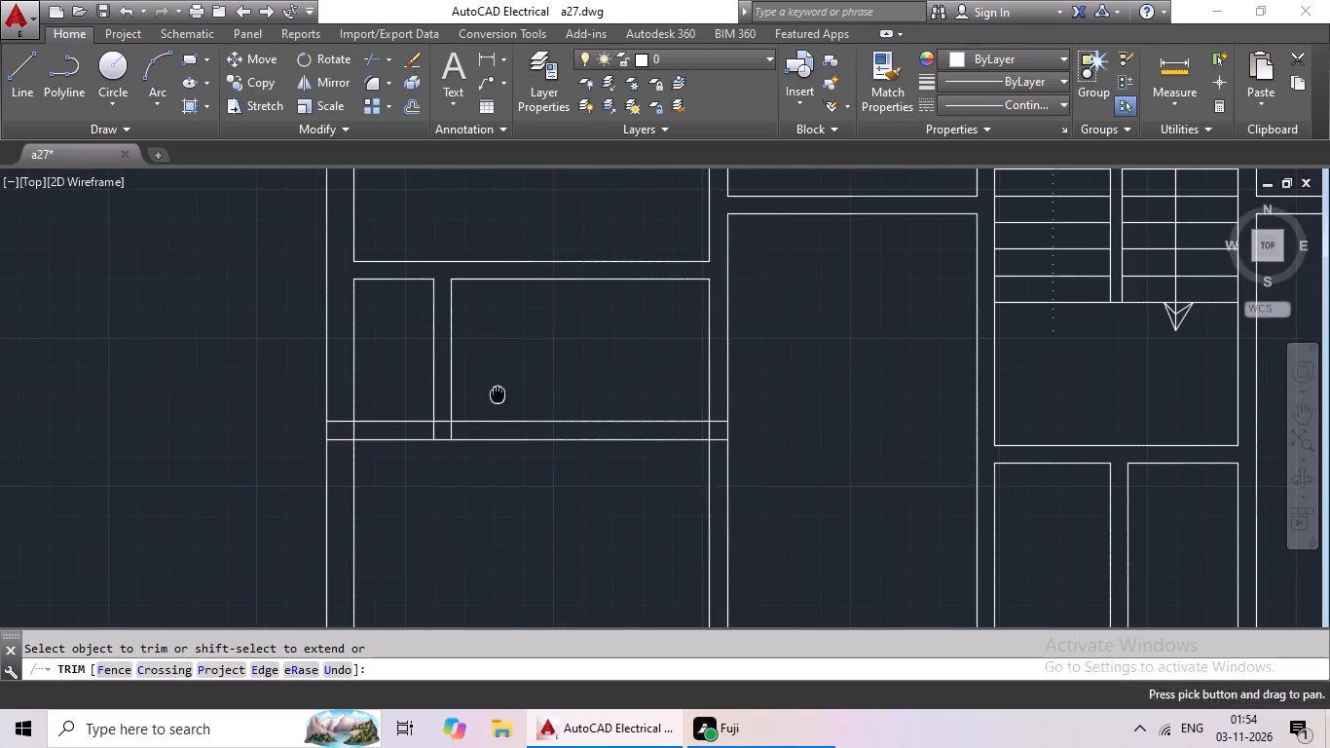
{"action": "scroll", "coordinate": [720, 444], "scroll_direction": "up", "scroll_amount": 4}
{"action": "left_click_drag", "start_coordinate": [744, 267], "coordinate": [701, 468]}
{"action": "left_click_drag", "start_coordinate": [699, 471], "coordinate": [697, 475]}
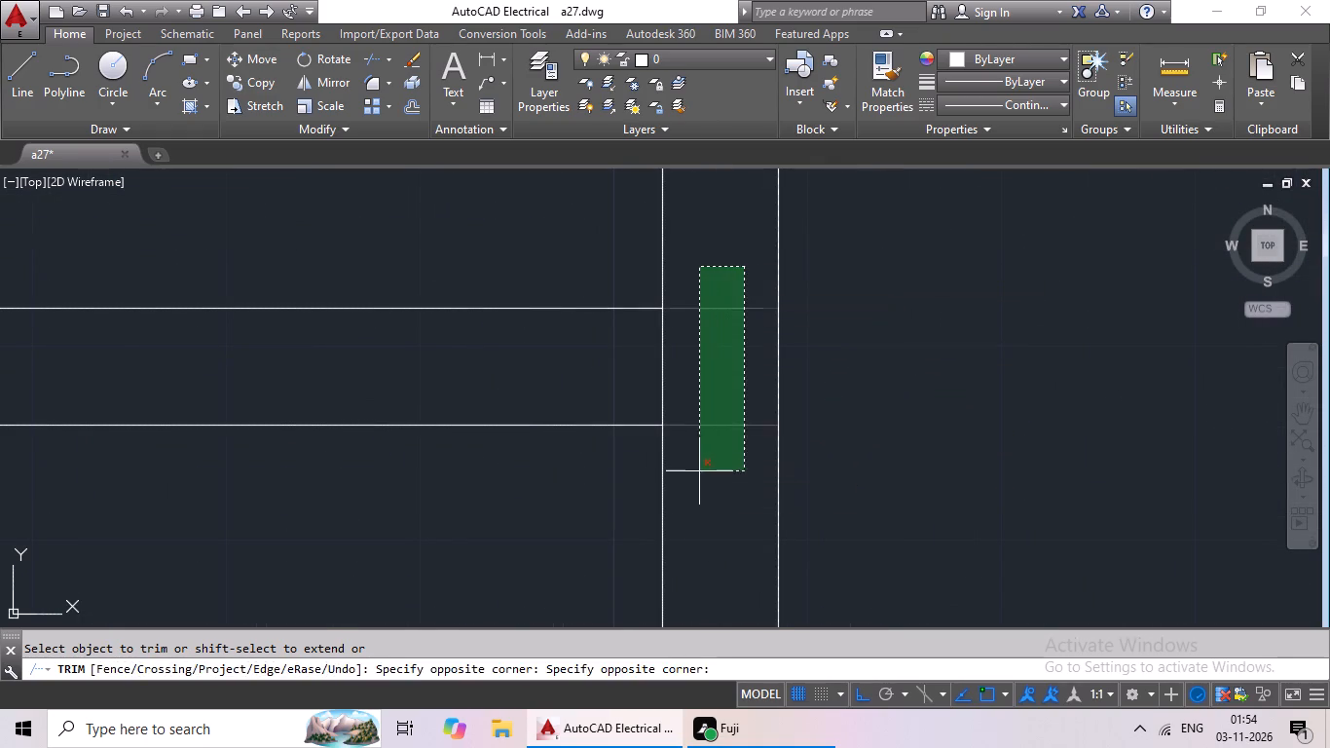
{"action": "left_click_drag", "start_coordinate": [697, 475], "coordinate": [709, 453]}
{"action": "left_click_drag", "start_coordinate": [738, 346], "coordinate": [576, 381]}
{"action": "left_click_drag", "start_coordinate": [576, 381], "coordinate": [628, 380]}
Trim the overlapping lines where the partition between the west small middle rooms meets their south wall.
{"action": "scroll", "coordinate": [683, 371], "scroll_direction": "down", "scroll_amount": 3}
{"action": "middle_click_drag", "start_coordinate": [297, 476], "coordinate": [668, 467]}
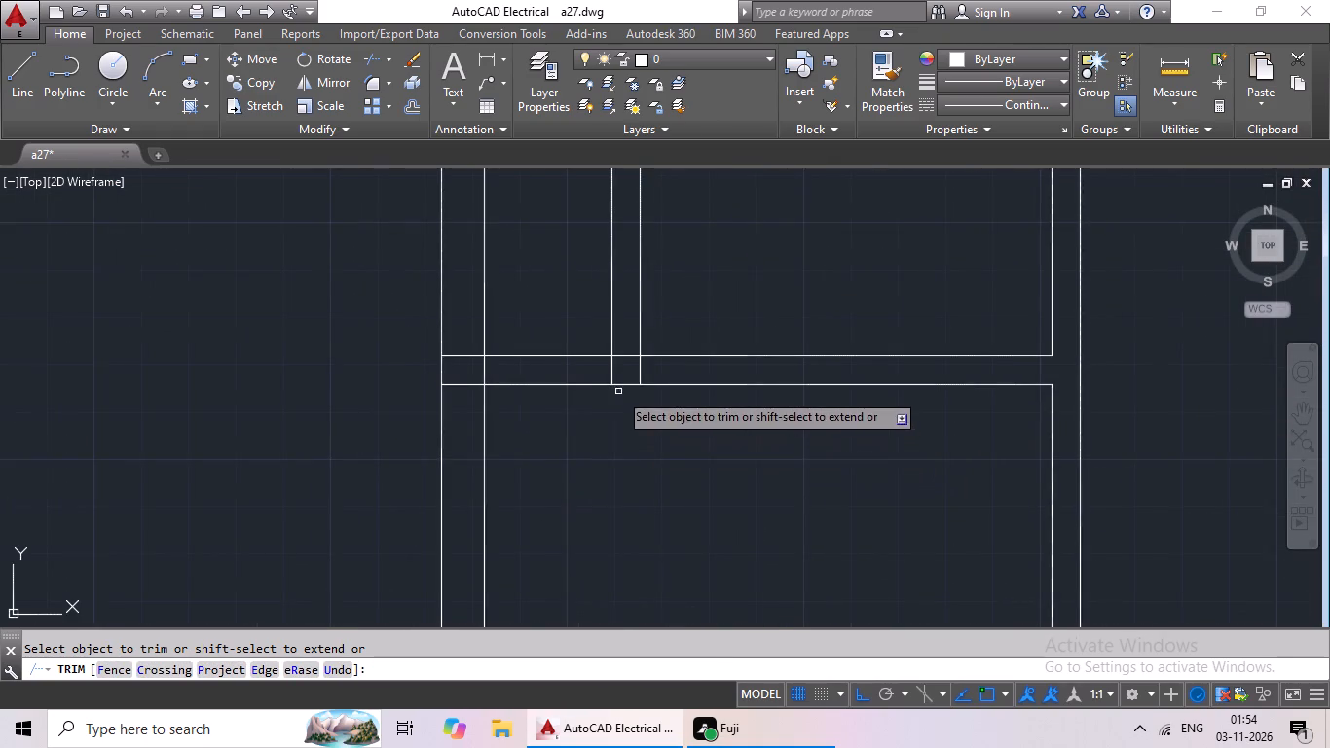
{"action": "scroll", "coordinate": [633, 373], "scroll_direction": "up", "scroll_amount": 3}
{"action": "left_click_drag", "start_coordinate": [718, 342], "coordinate": [518, 369]}
{"action": "left_click", "coordinate": [515, 371]}
{"action": "left_click_drag", "start_coordinate": [609, 282], "coordinate": [608, 289]}
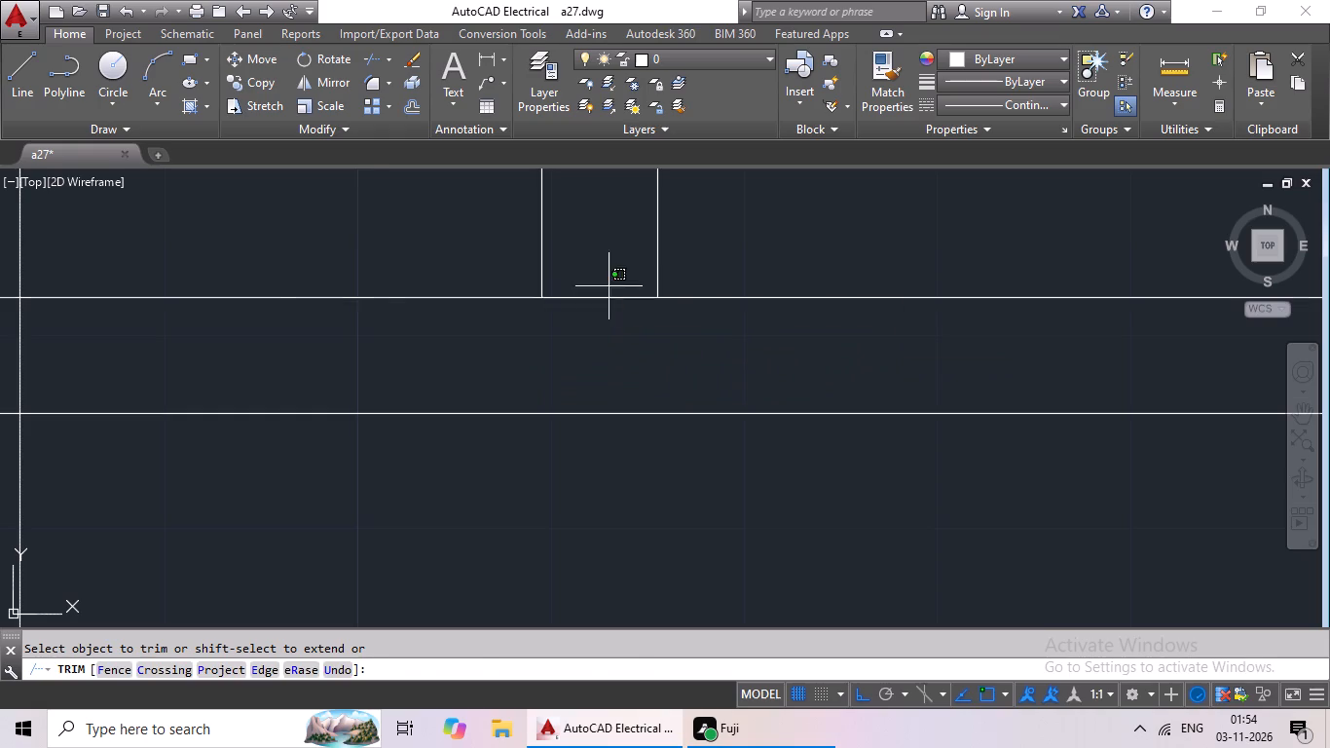
{"action": "left_click_drag", "start_coordinate": [608, 289], "coordinate": [575, 375]}
{"action": "left_click", "coordinate": [580, 364]}
Trim the crossing lines where the west small middle rooms' south wall meets the west outer wall.
{"action": "scroll", "coordinate": [617, 353], "scroll_direction": "down", "scroll_amount": 3}
{"action": "middle_click_drag", "start_coordinate": [593, 461], "coordinate": [705, 411]}
{"action": "scroll", "coordinate": [602, 311], "scroll_direction": "up", "scroll_amount": 4}
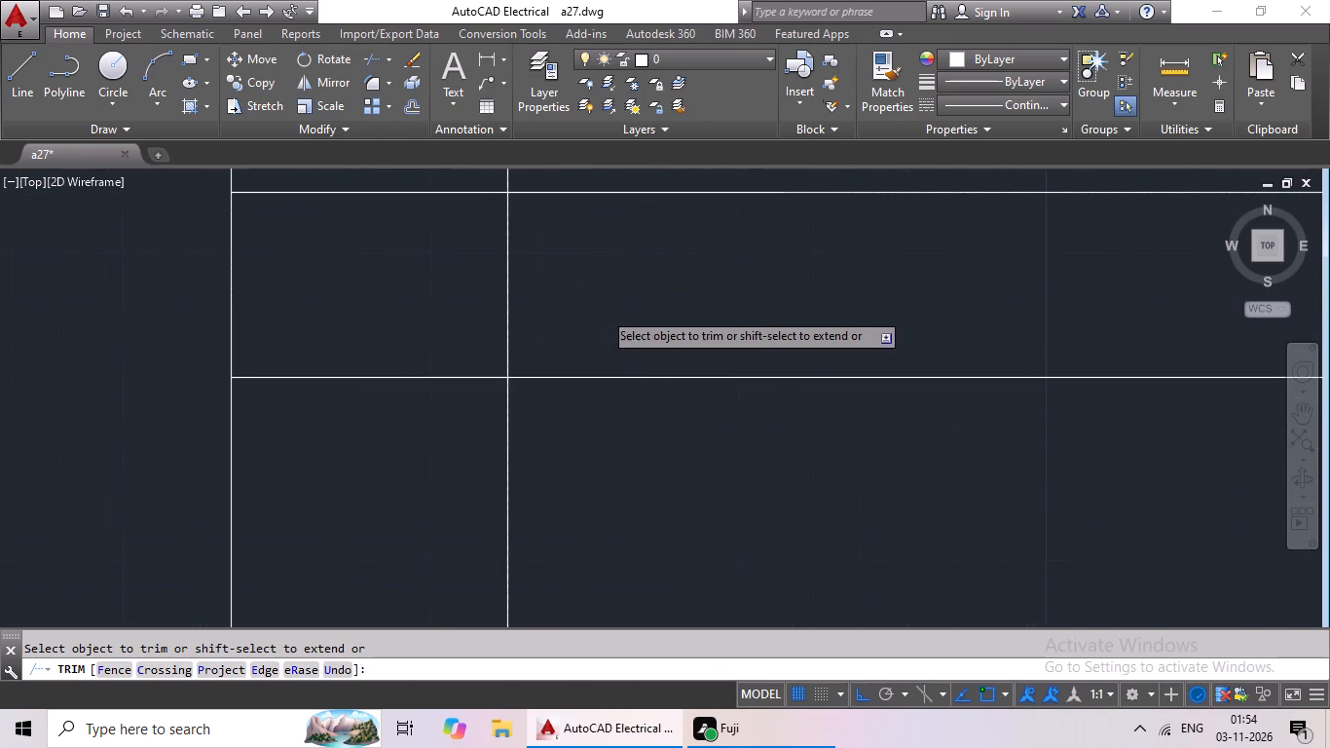
{"action": "left_click_drag", "start_coordinate": [609, 293], "coordinate": [435, 310]}
{"action": "left_click", "coordinate": [435, 310]}
{"action": "left_click_drag", "start_coordinate": [431, 319], "coordinate": [372, 477]}
{"action": "left_click", "coordinate": [373, 469]}
{"action": "scroll", "coordinate": [425, 444], "scroll_direction": "down", "scroll_amount": 3}
{"action": "middle_click_drag", "start_coordinate": [461, 446], "coordinate": [462, 446]}
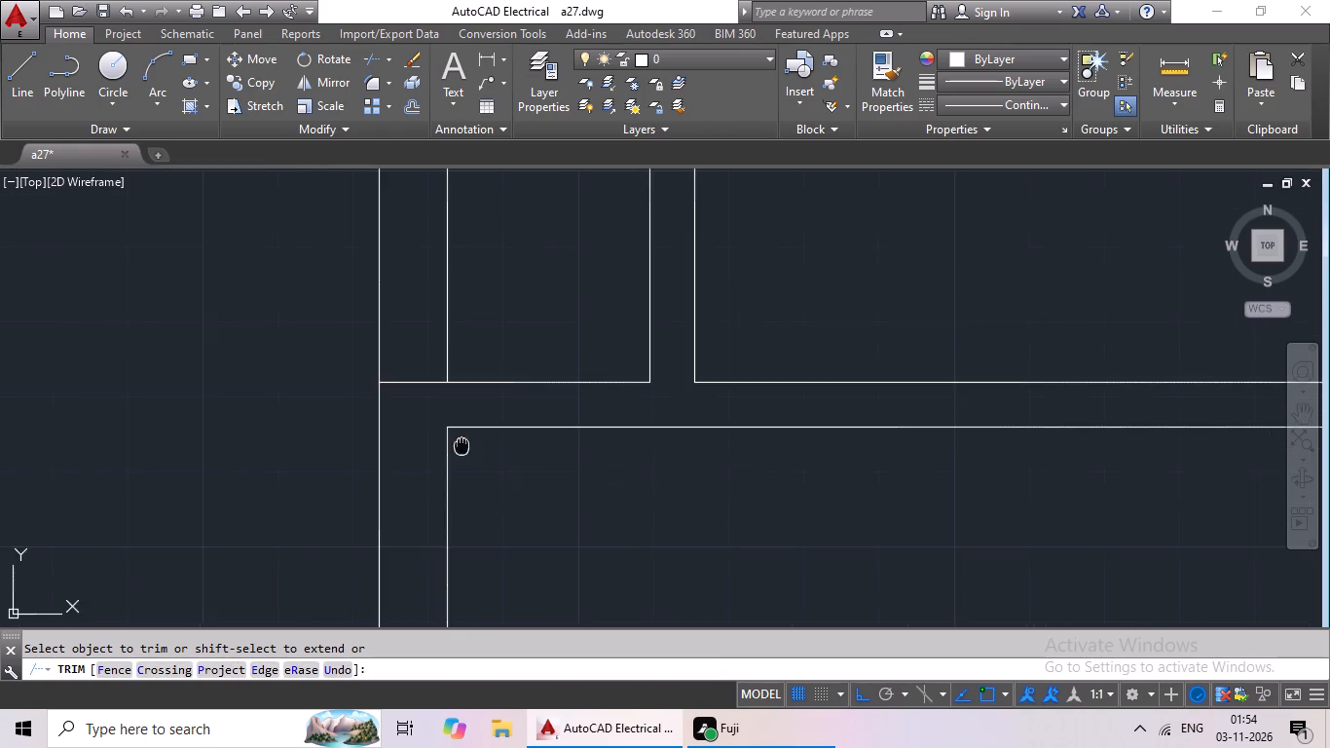
{"action": "middle_click_drag", "start_coordinate": [462, 446], "coordinate": [544, 531]}
{"action": "left_click_drag", "start_coordinate": [517, 410], "coordinate": [489, 550]}
{"action": "left_click_drag", "start_coordinate": [493, 523], "coordinate": [498, 505]}
Trim the crossing lines at the east-end corner of the horizontal wall south of the large west rooms.
{"action": "scroll", "coordinate": [512, 475], "scroll_direction": "down", "scroll_amount": 4}
{"action": "middle_click_drag", "start_coordinate": [637, 562], "coordinate": [612, 406]}
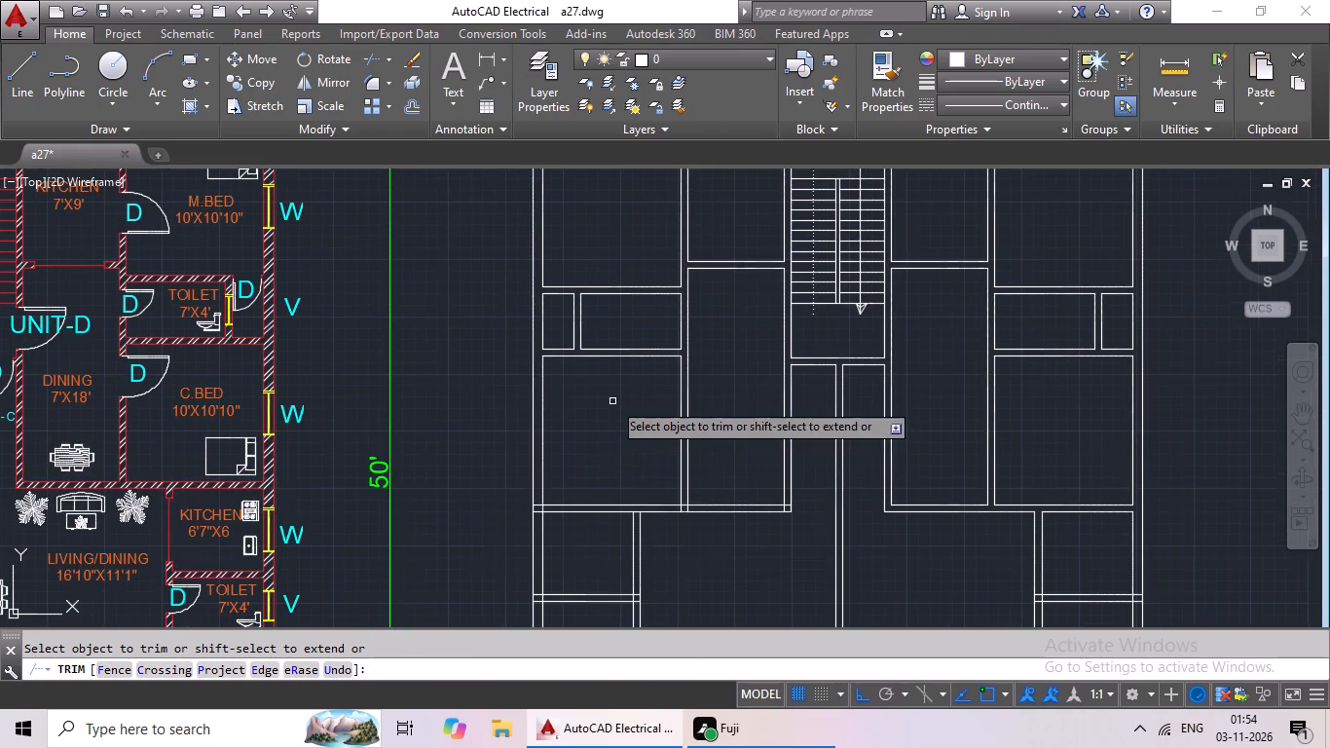
{"action": "middle_click_drag", "start_coordinate": [671, 490], "coordinate": [682, 389]}
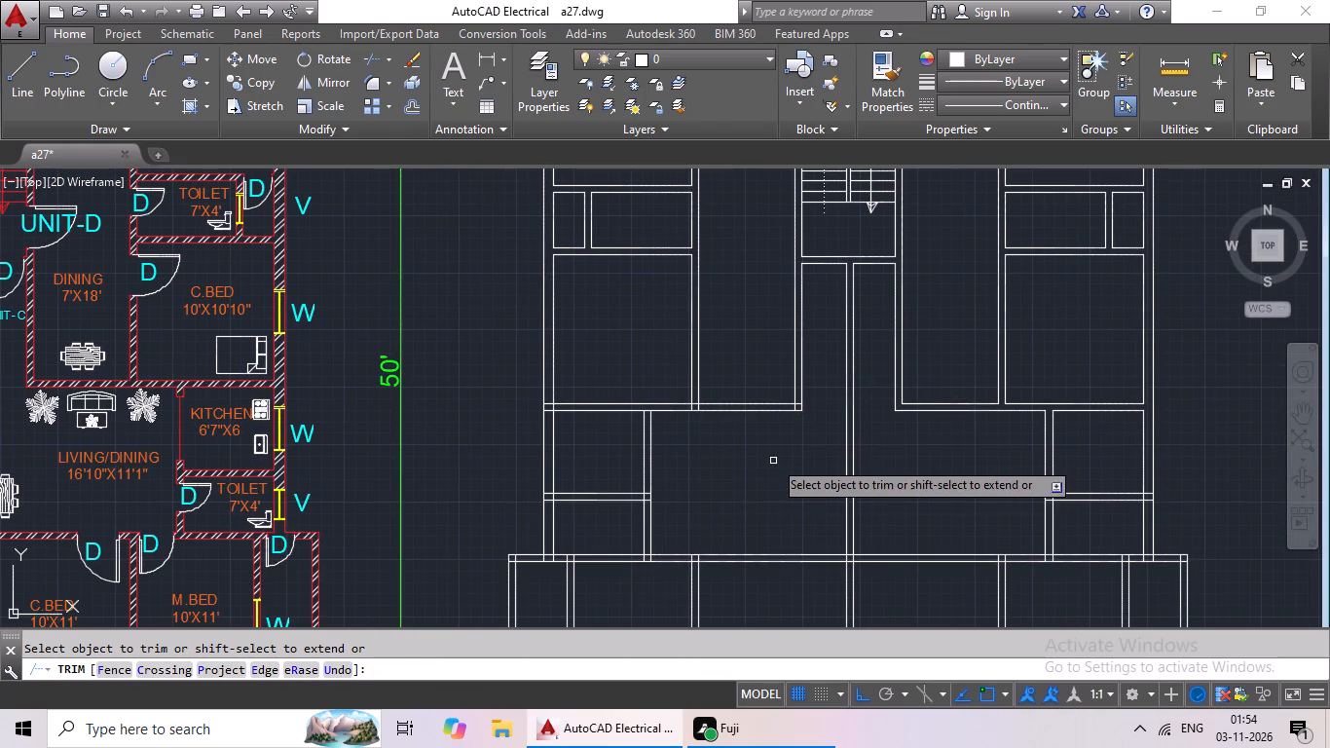
{"action": "scroll", "coordinate": [794, 413], "scroll_direction": "up", "scroll_amount": 5}
{"action": "left_click_drag", "start_coordinate": [838, 319], "coordinate": [821, 363]}
{"action": "left_click", "coordinate": [820, 365]}
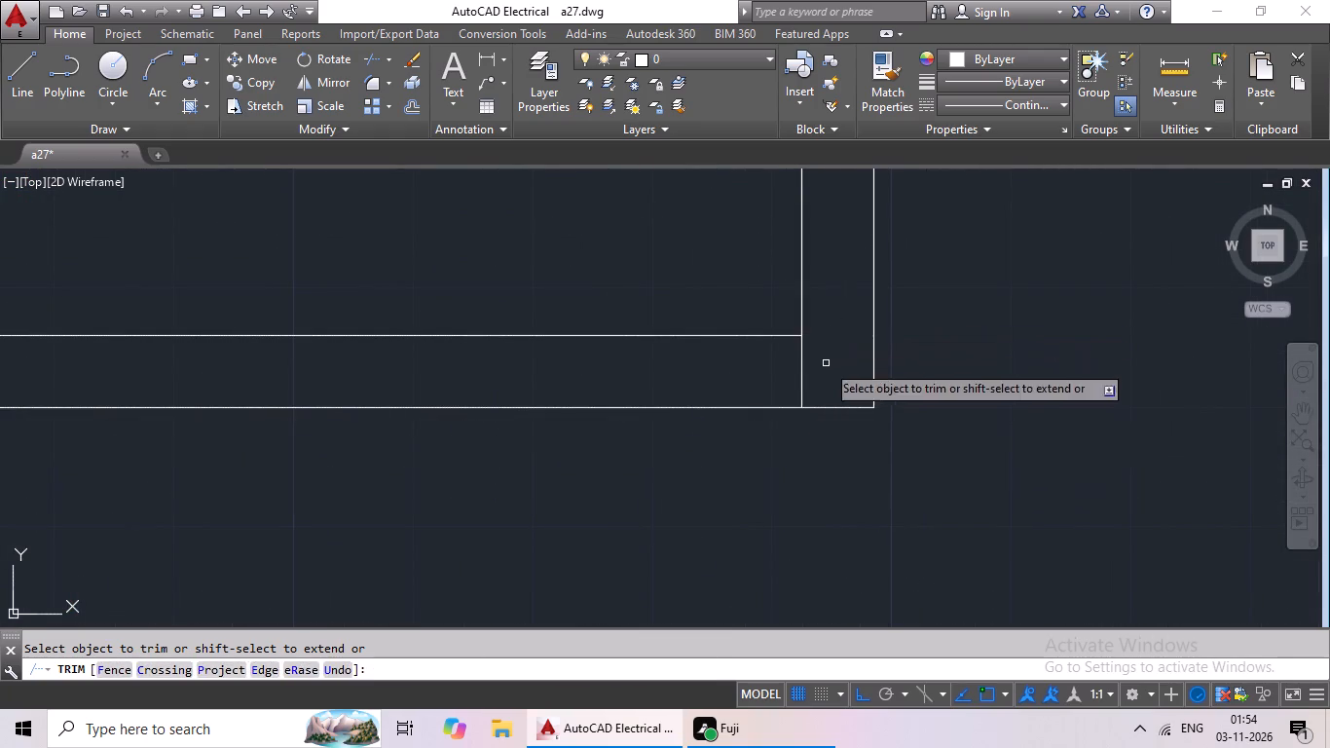
{"action": "left_click_drag", "start_coordinate": [826, 362], "coordinate": [734, 385]}
{"action": "left_click", "coordinate": [734, 385]}
Trim the overlapping lines where the horizontal wall south of the large west rooms meets the west outer wall.
{"action": "scroll", "coordinate": [777, 367], "scroll_direction": "down", "scroll_amount": 5}
{"action": "middle_click_drag", "start_coordinate": [811, 470], "coordinate": [905, 424]}
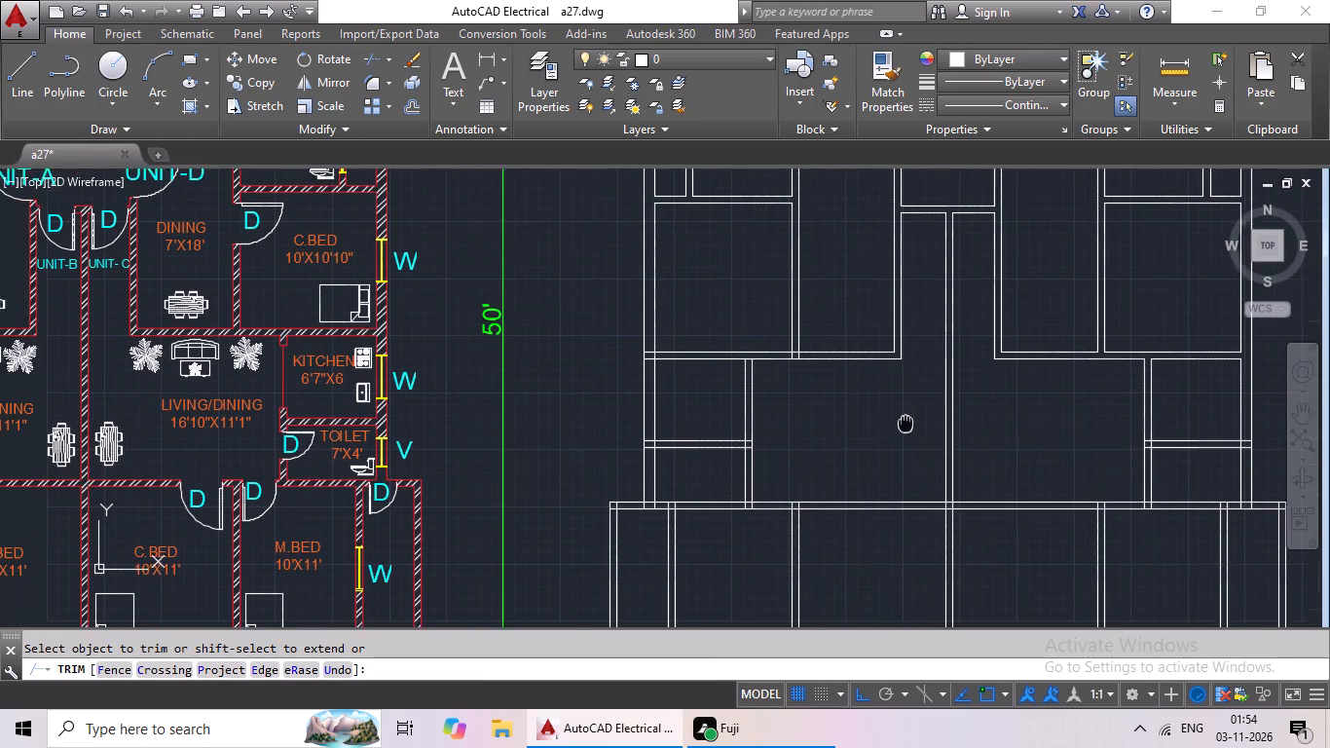
{"action": "scroll", "coordinate": [671, 355], "scroll_direction": "up", "scroll_amount": 5}
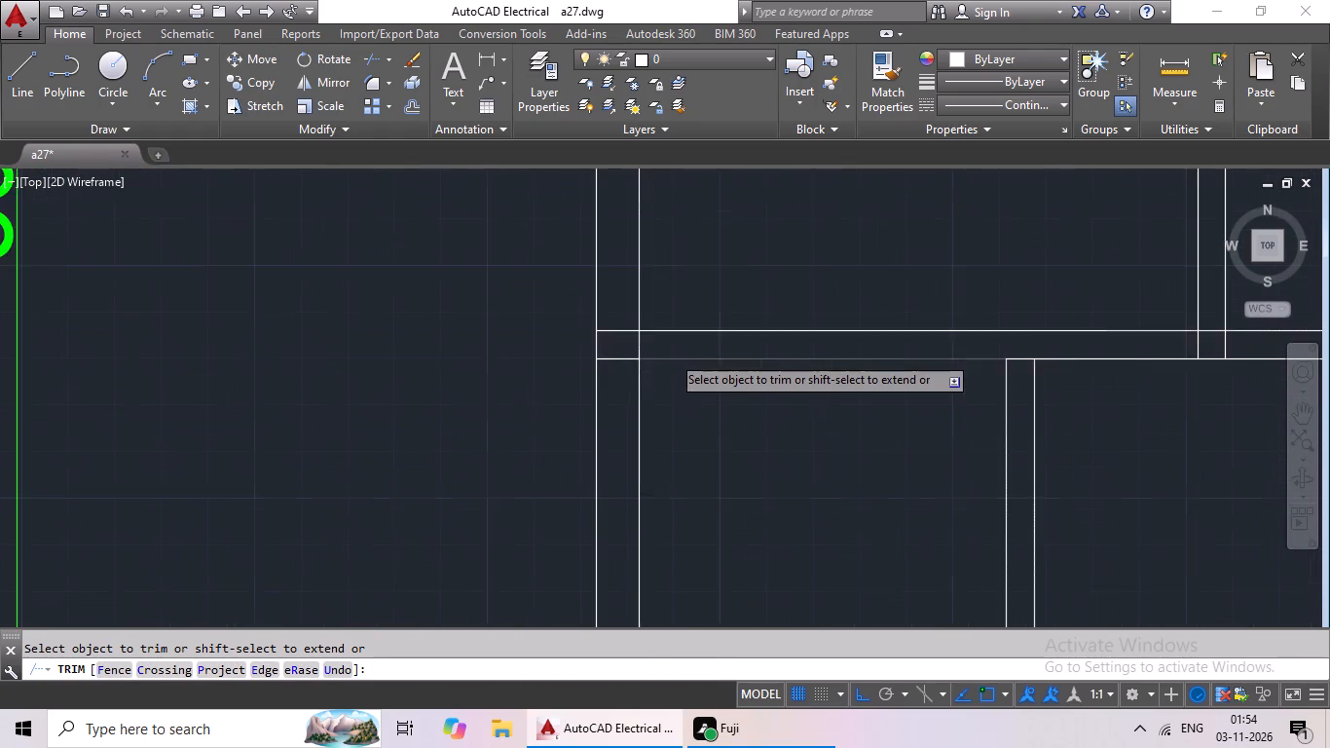
{"action": "left_click_drag", "start_coordinate": [671, 324], "coordinate": [579, 345]}
{"action": "left_click", "coordinate": [577, 349]}
{"action": "left_click_drag", "start_coordinate": [597, 291], "coordinate": [583, 397]}
{"action": "left_click", "coordinate": [583, 397]}
Trim the overlapping lines where the west half's long vertical interior wall meets the horizontal wall south of the large rooms.
{"action": "scroll", "coordinate": [621, 383], "scroll_direction": "down", "scroll_amount": 3}
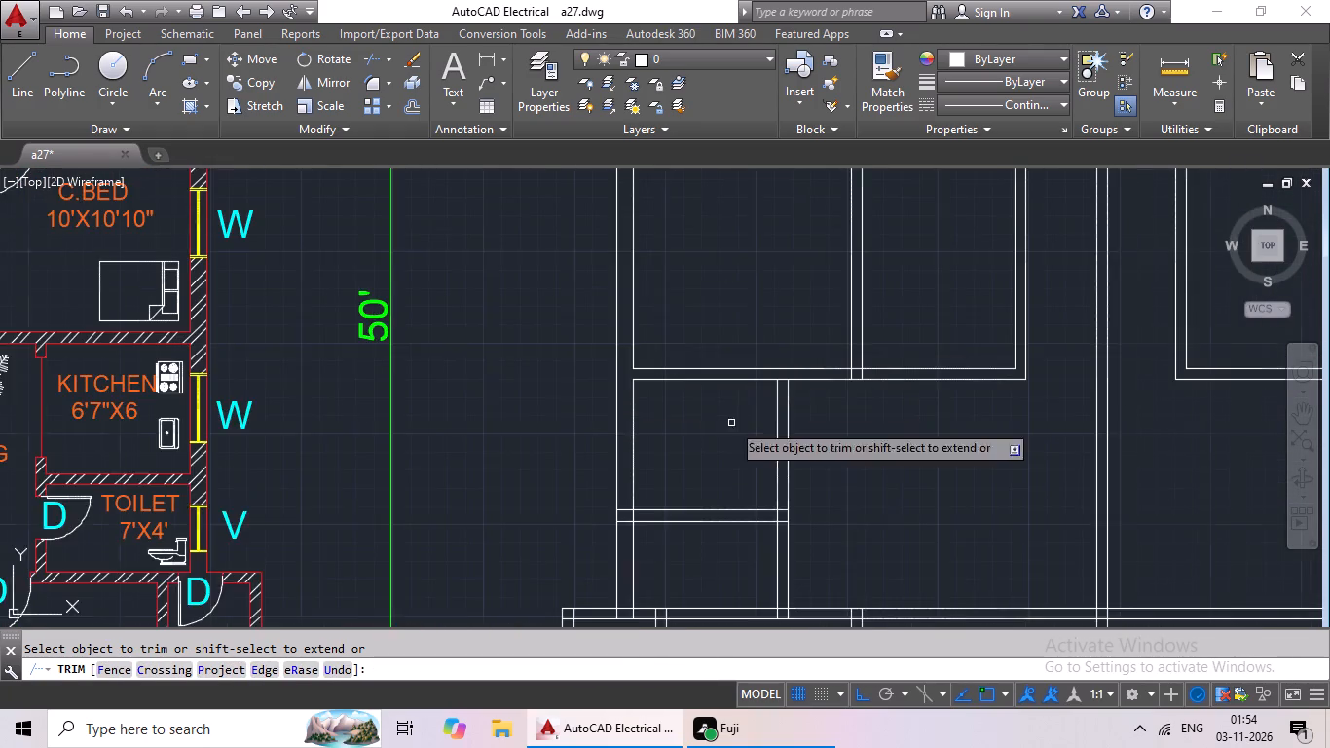
{"action": "middle_click_drag", "start_coordinate": [731, 423], "coordinate": [633, 448]}
{"action": "scroll", "coordinate": [777, 393], "scroll_direction": "up", "scroll_amount": 3}
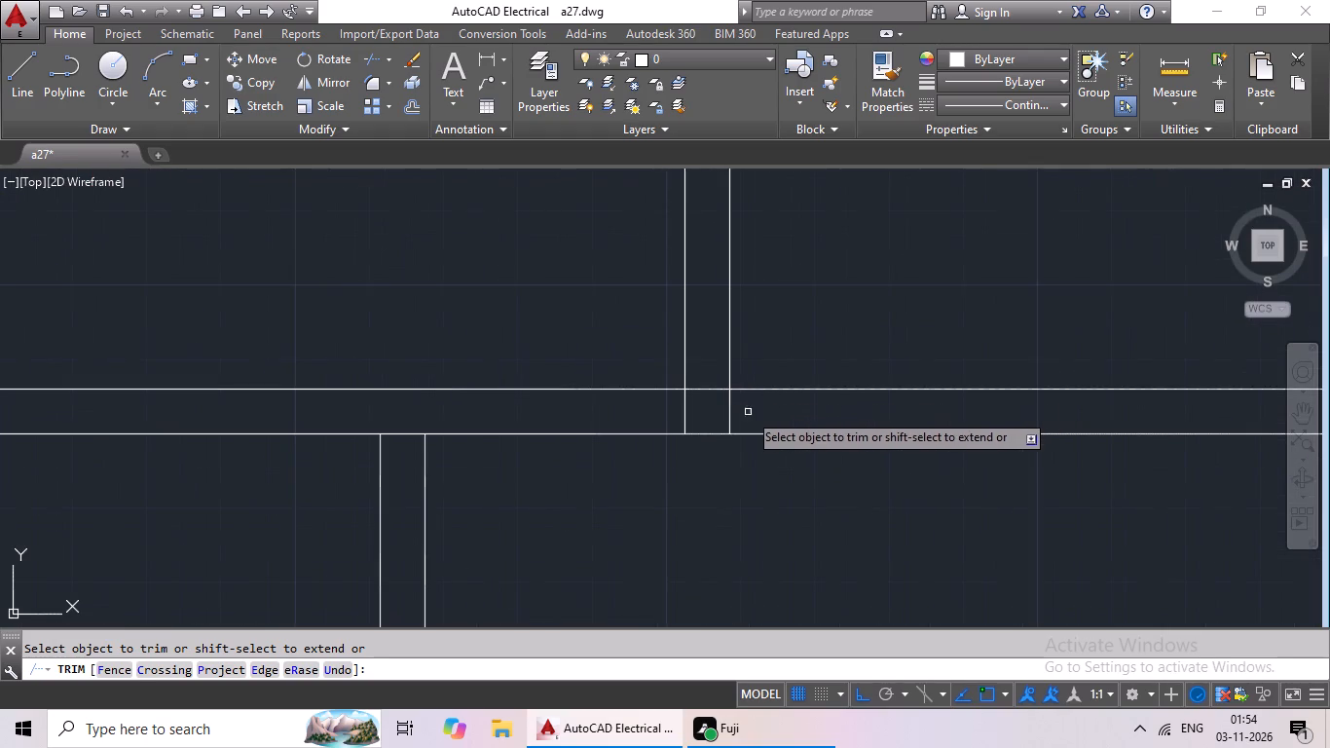
{"action": "scroll", "coordinate": [746, 410], "scroll_direction": "up", "scroll_amount": 3}
{"action": "left_click_drag", "start_coordinate": [758, 394], "coordinate": [511, 438]}
{"action": "left_click", "coordinate": [496, 453]}
{"action": "left_click_drag", "start_coordinate": [578, 318], "coordinate": [569, 399]}
{"action": "left_click", "coordinate": [571, 394]}
Trim the horizontal wall's lower line where the small southwest rooms' east partition joins it from below.
{"action": "scroll", "coordinate": [608, 379], "scroll_direction": "down", "scroll_amount": 6}
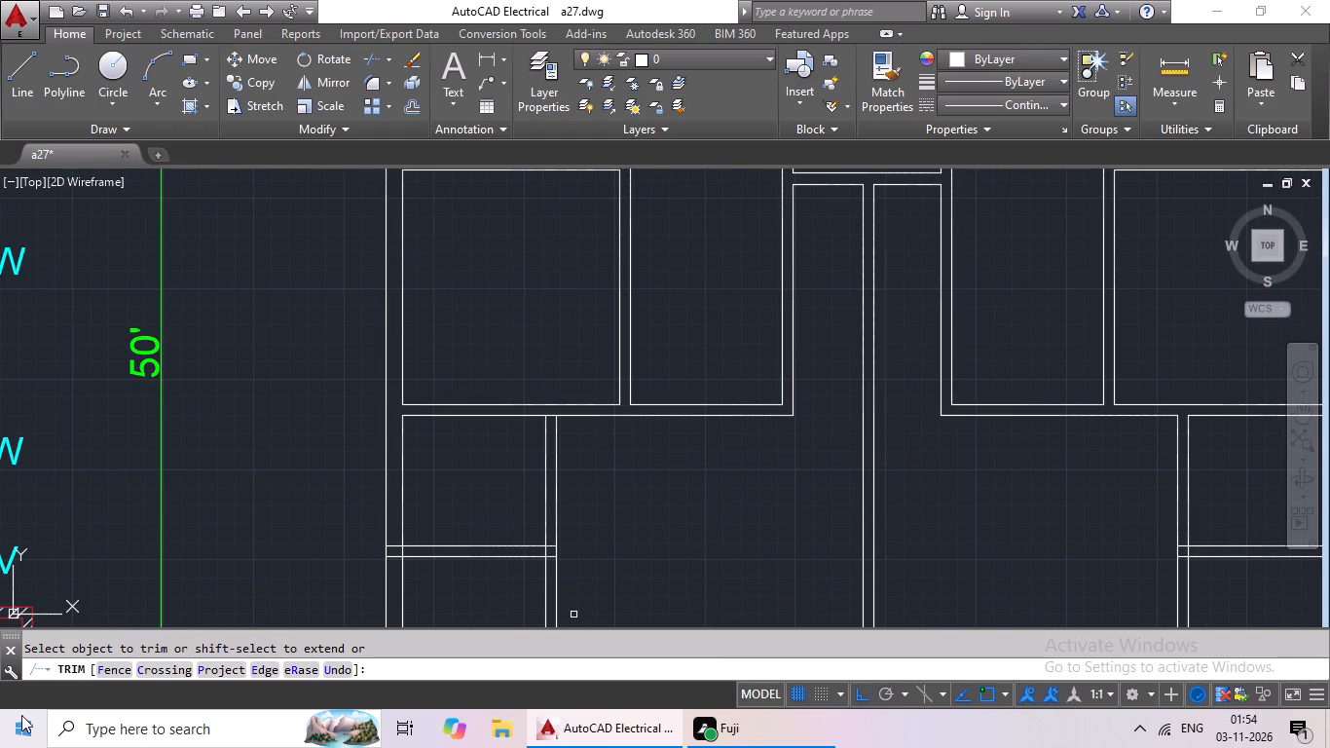
{"action": "scroll", "coordinate": [660, 512], "scroll_direction": "down", "scroll_amount": 2}
{"action": "middle_click_drag", "start_coordinate": [663, 518], "coordinate": [534, 469]}
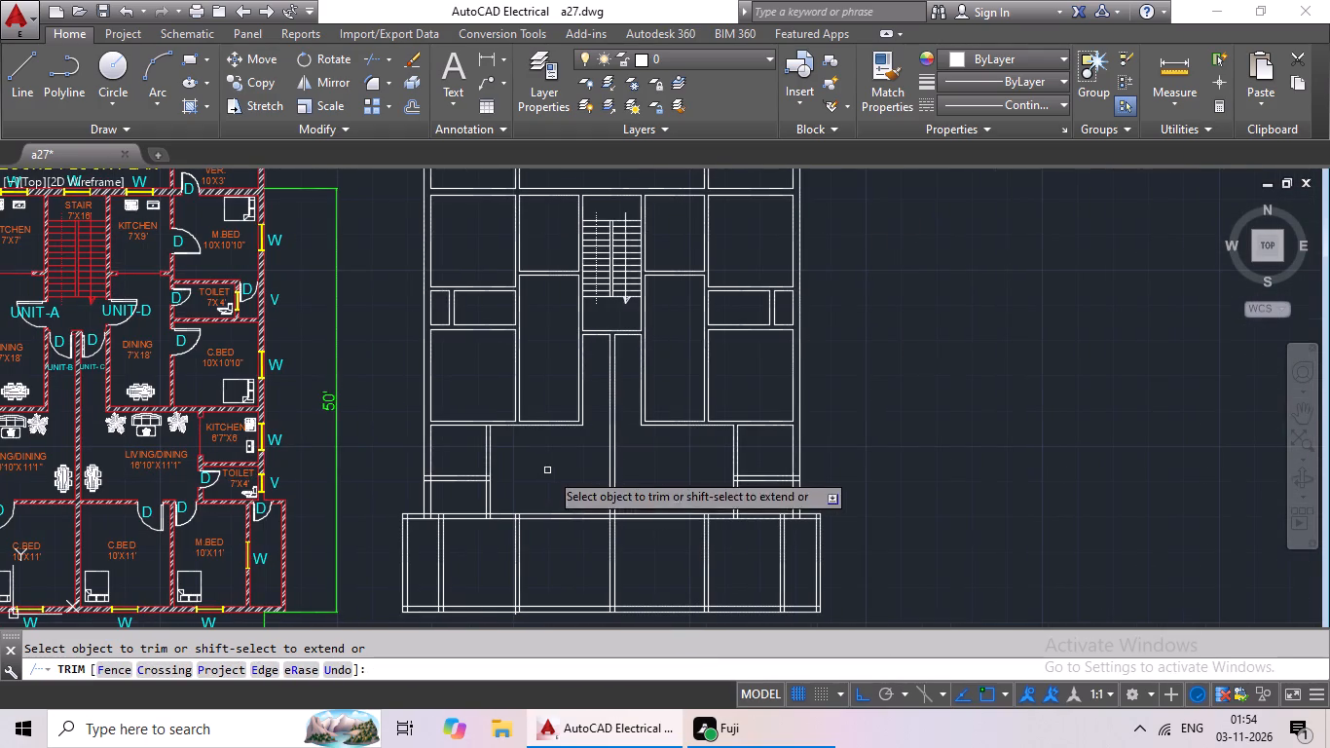
{"action": "scroll", "coordinate": [480, 443], "scroll_direction": "up", "scroll_amount": 6}
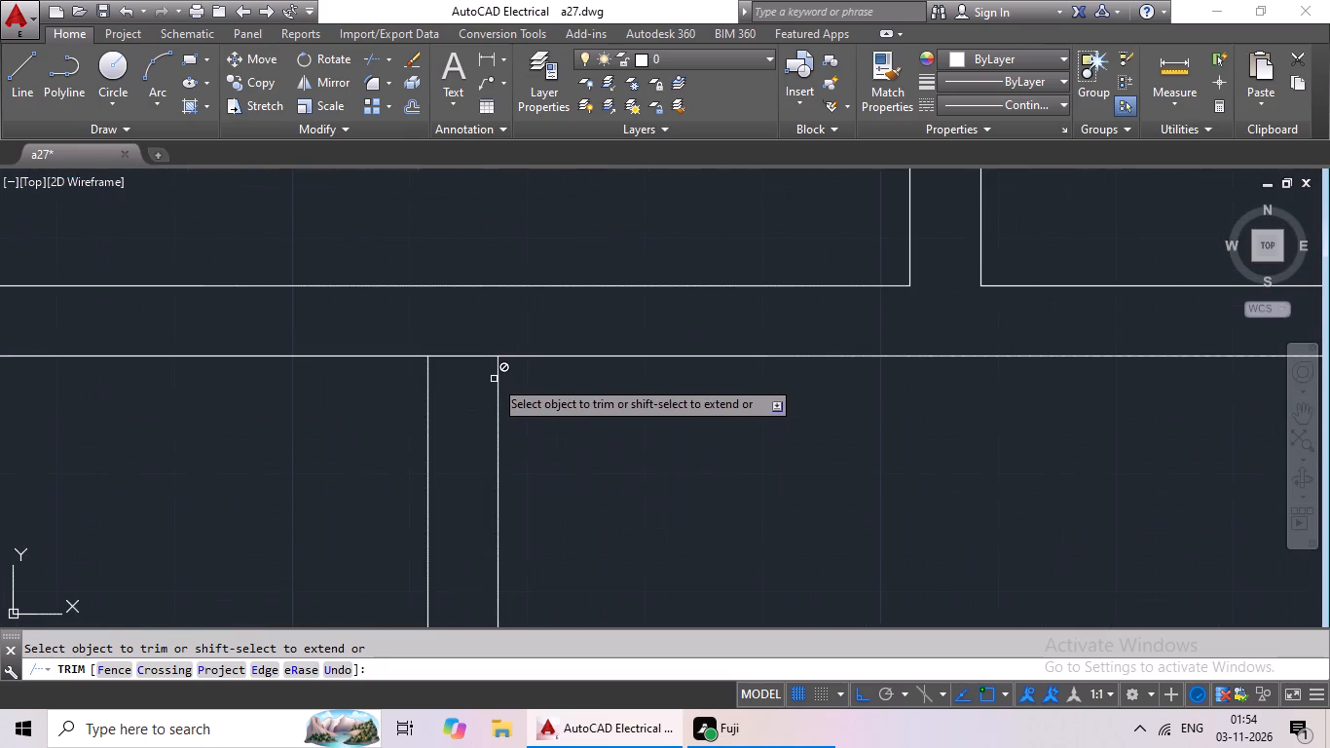
{"action": "left_click_drag", "start_coordinate": [458, 327], "coordinate": [453, 386]}
{"action": "left_click", "coordinate": [454, 386]}
Trim the overlapping lines where the wall between the two small southwest rooms meets their east partition.
{"action": "scroll", "coordinate": [579, 382], "scroll_direction": "down", "scroll_amount": 3}
{"action": "middle_click_drag", "start_coordinate": [597, 421], "coordinate": [610, 349]}
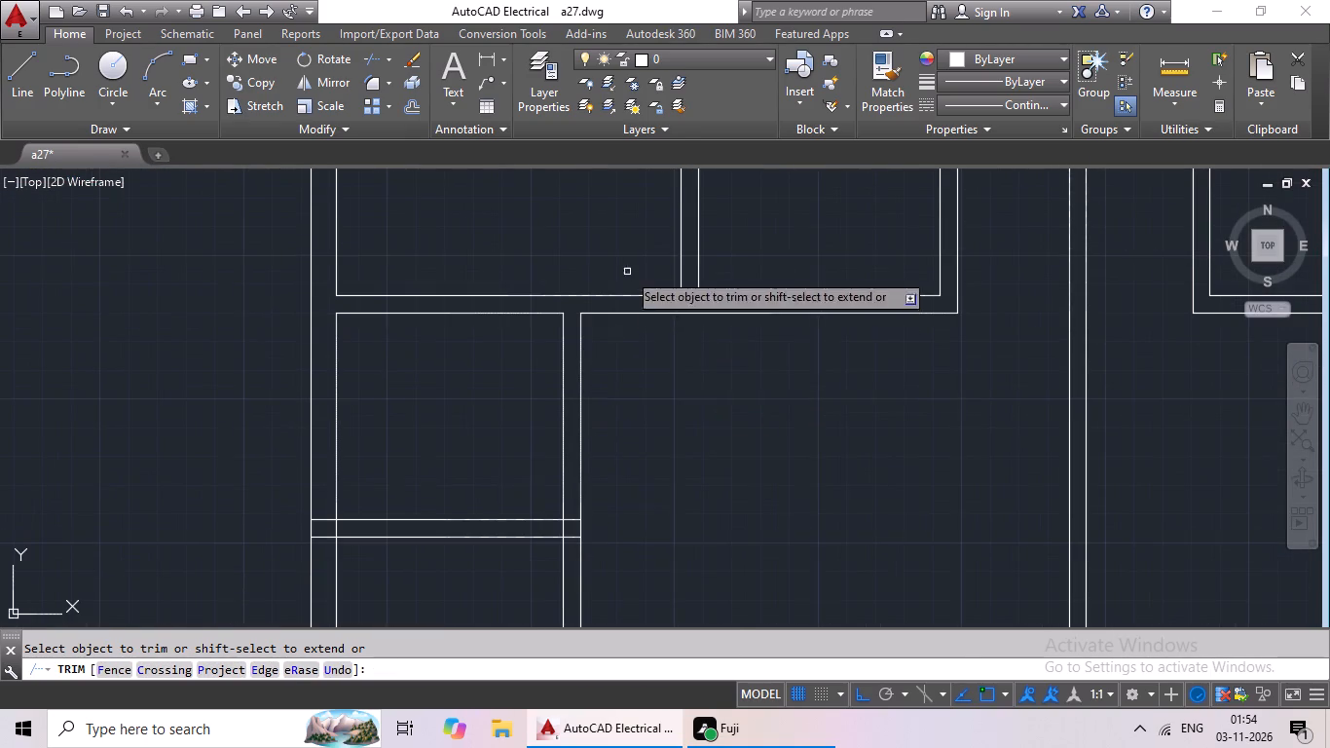
{"action": "middle_click_drag", "start_coordinate": [614, 519], "coordinate": [621, 351]}
{"action": "scroll", "coordinate": [581, 373], "scroll_direction": "up", "scroll_amount": 4}
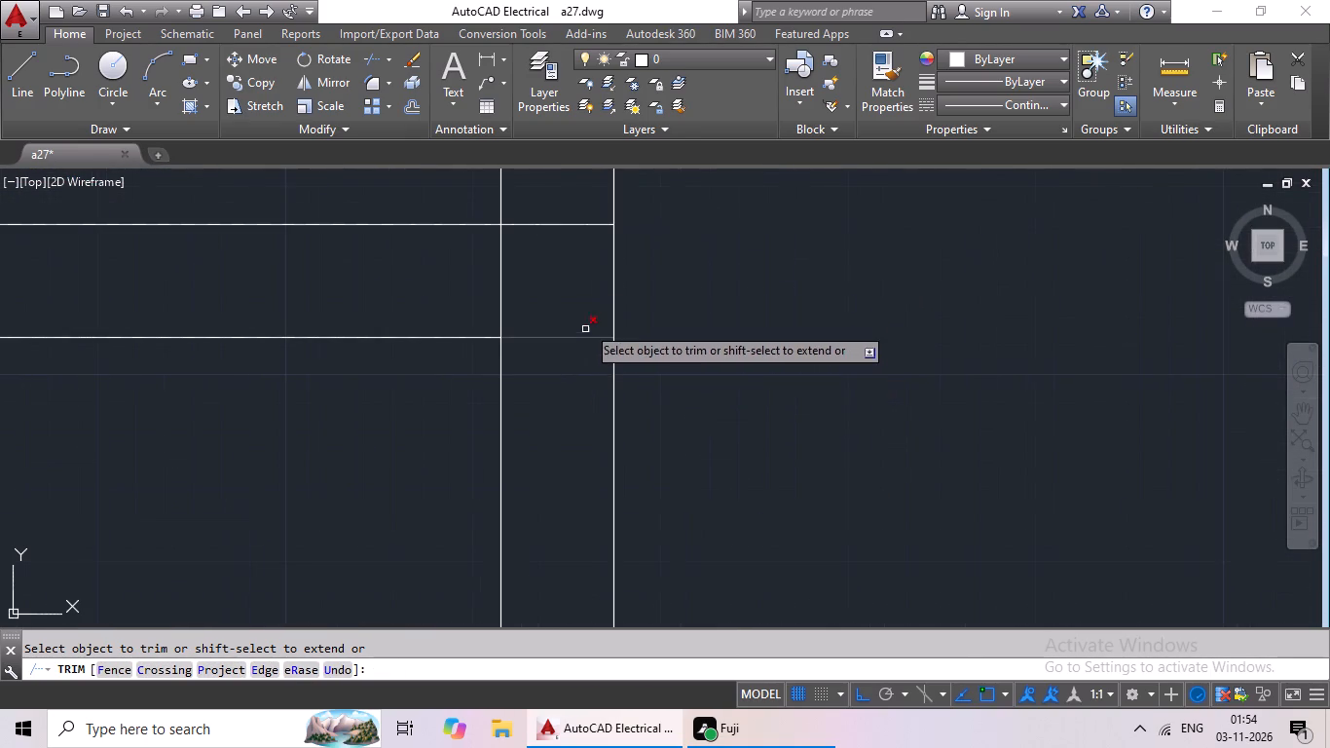
{"action": "left_click_drag", "start_coordinate": [585, 191], "coordinate": [559, 351]}
{"action": "left_click", "coordinate": [554, 367]}
{"action": "left_click_drag", "start_coordinate": [566, 252], "coordinate": [440, 289]}
{"action": "left_click_drag", "start_coordinate": [439, 290], "coordinate": [531, 290]}
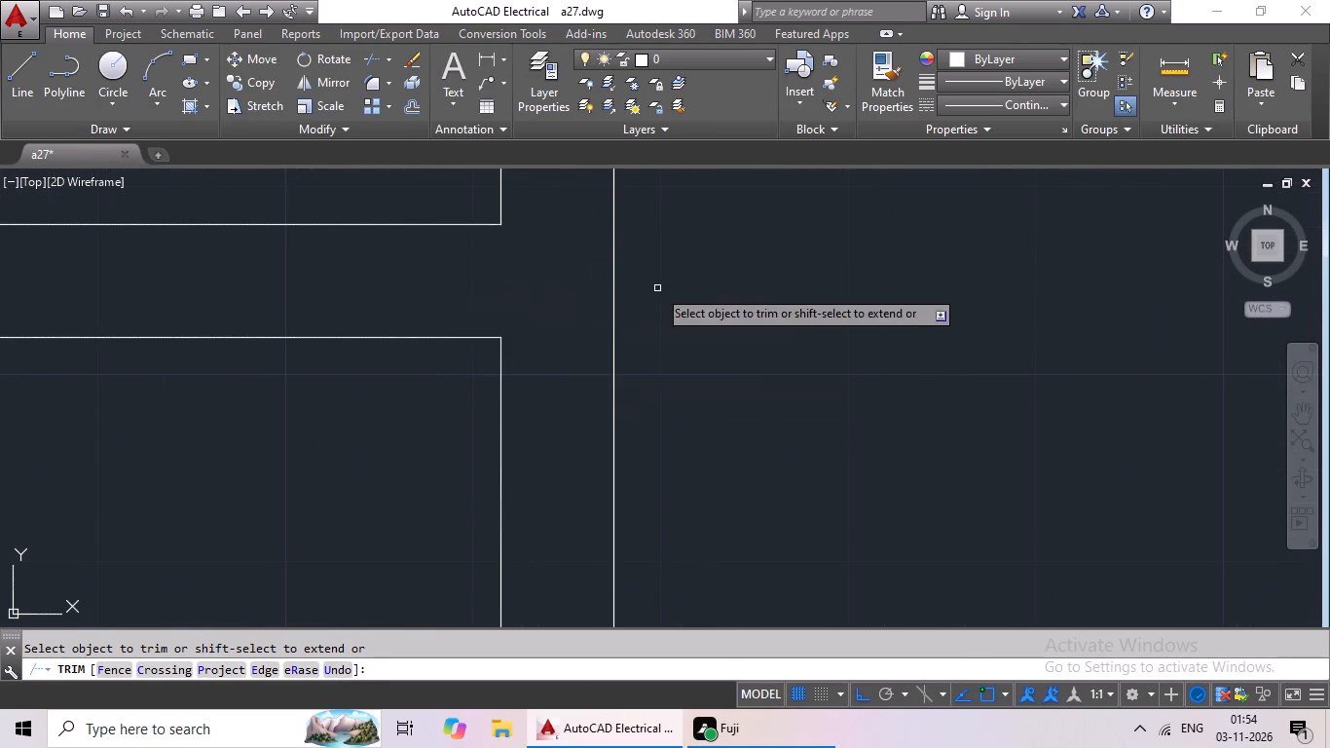
Trim the crossing lines where the wall between the two small southwest rooms meets the west outer wall.
{"action": "scroll", "coordinate": [659, 288], "scroll_direction": "down", "scroll_amount": 2}
{"action": "middle_click_drag", "start_coordinate": [449, 362], "coordinate": [818, 331]}
{"action": "scroll", "coordinate": [371, 247], "scroll_direction": "up", "scroll_amount": 1}
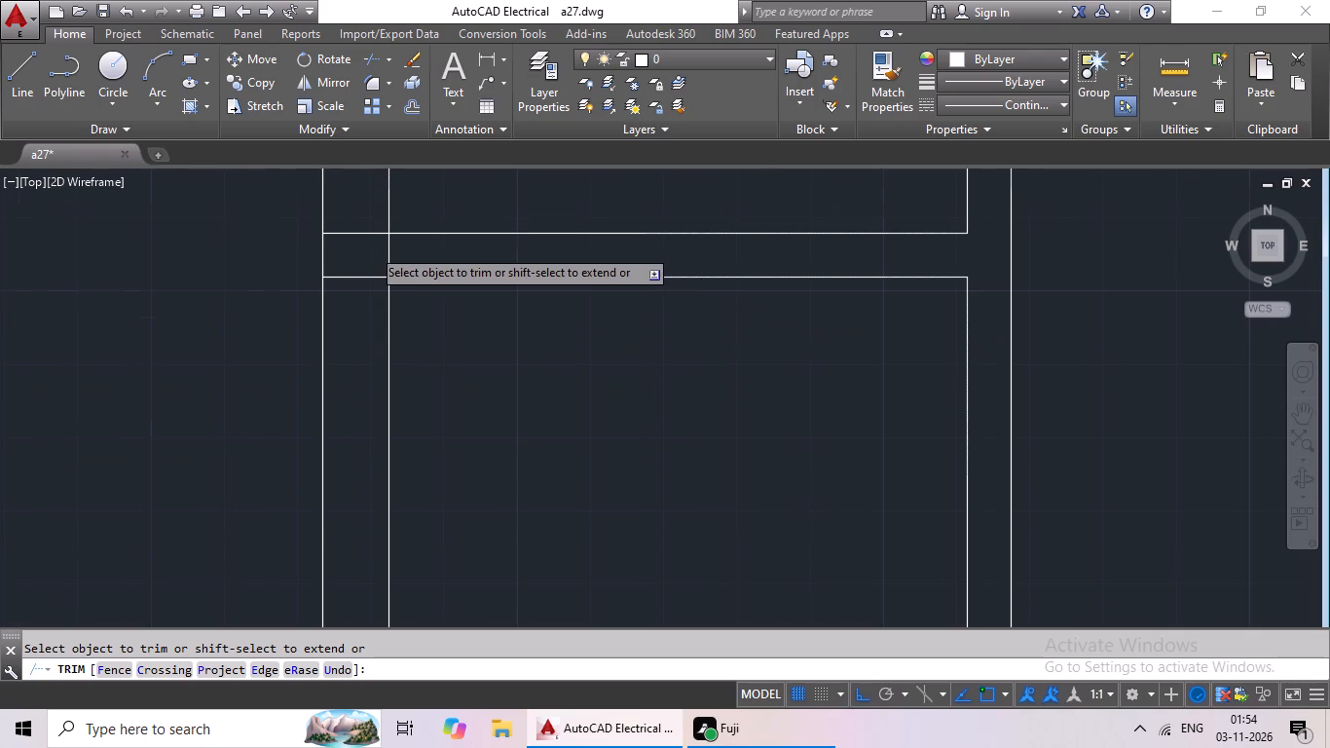
{"action": "scroll", "coordinate": [371, 247], "scroll_direction": "up", "scroll_amount": 1}
{"action": "middle_click_drag", "start_coordinate": [393, 246], "coordinate": [501, 313]}
{"action": "scroll", "coordinate": [504, 311], "scroll_direction": "up", "scroll_amount": 2}
{"action": "left_click_drag", "start_coordinate": [640, 281], "coordinate": [448, 336]}
{"action": "left_click", "coordinate": [448, 336]}
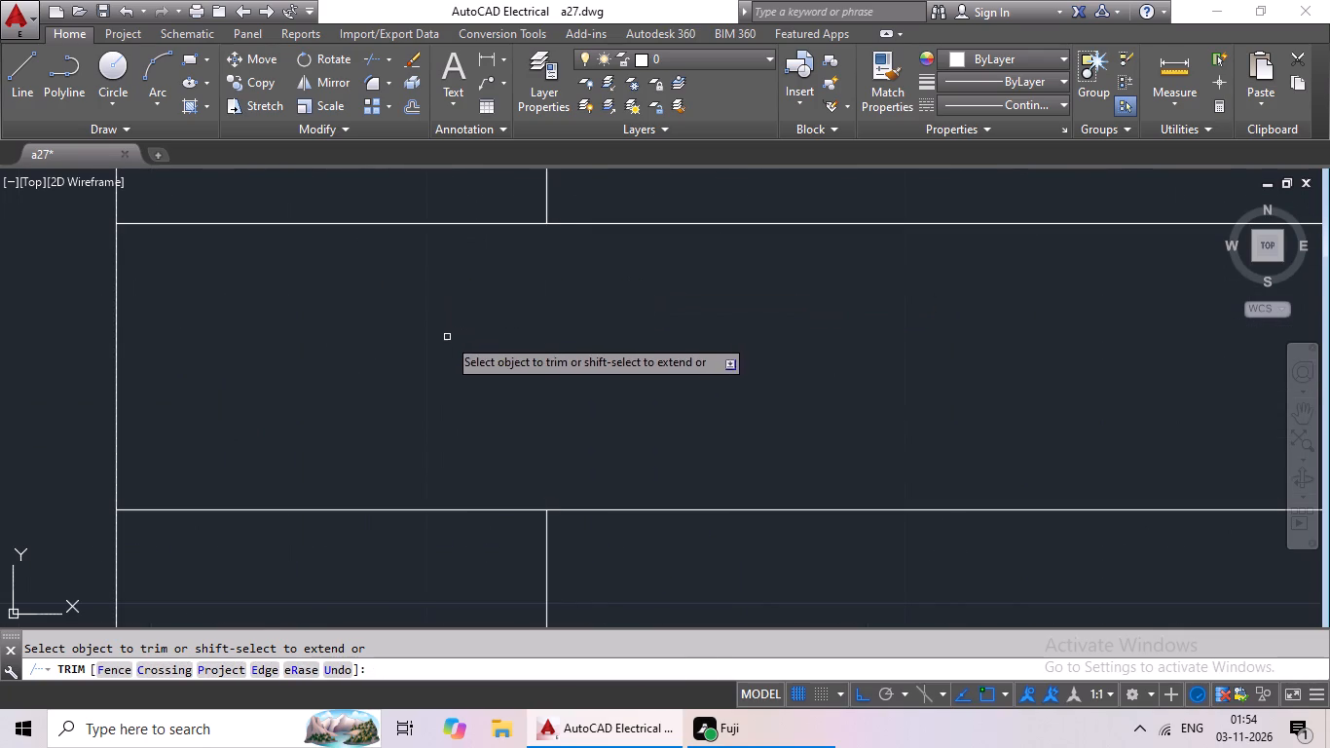
{"action": "scroll", "coordinate": [470, 318], "scroll_direction": "down", "scroll_amount": 2}
{"action": "left_click_drag", "start_coordinate": [442, 251], "coordinate": [394, 442]}
{"action": "left_click_drag", "start_coordinate": [395, 436], "coordinate": [411, 419]}
Trim the crossing lines where the wall between the two small southeast rooms meets the east outer wall.
{"action": "scroll", "coordinate": [548, 380], "scroll_direction": "down", "scroll_amount": 3}
{"action": "middle_click_drag", "start_coordinate": [580, 429], "coordinate": [582, 415]}
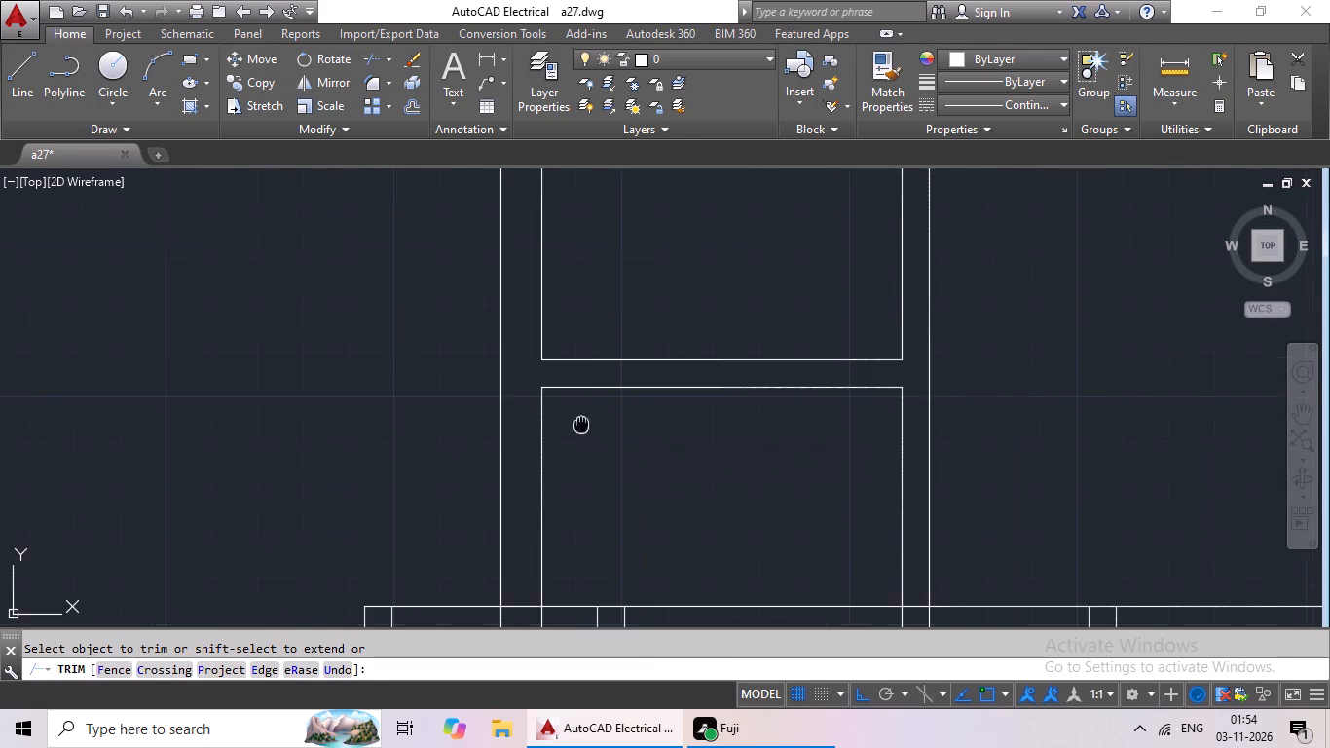
{"action": "middle_click_drag", "start_coordinate": [582, 415], "coordinate": [585, 292]}
{"action": "scroll", "coordinate": [589, 329], "scroll_direction": "down", "scroll_amount": 4}
{"action": "middle_click_drag", "start_coordinate": [823, 313], "coordinate": [822, 312]}
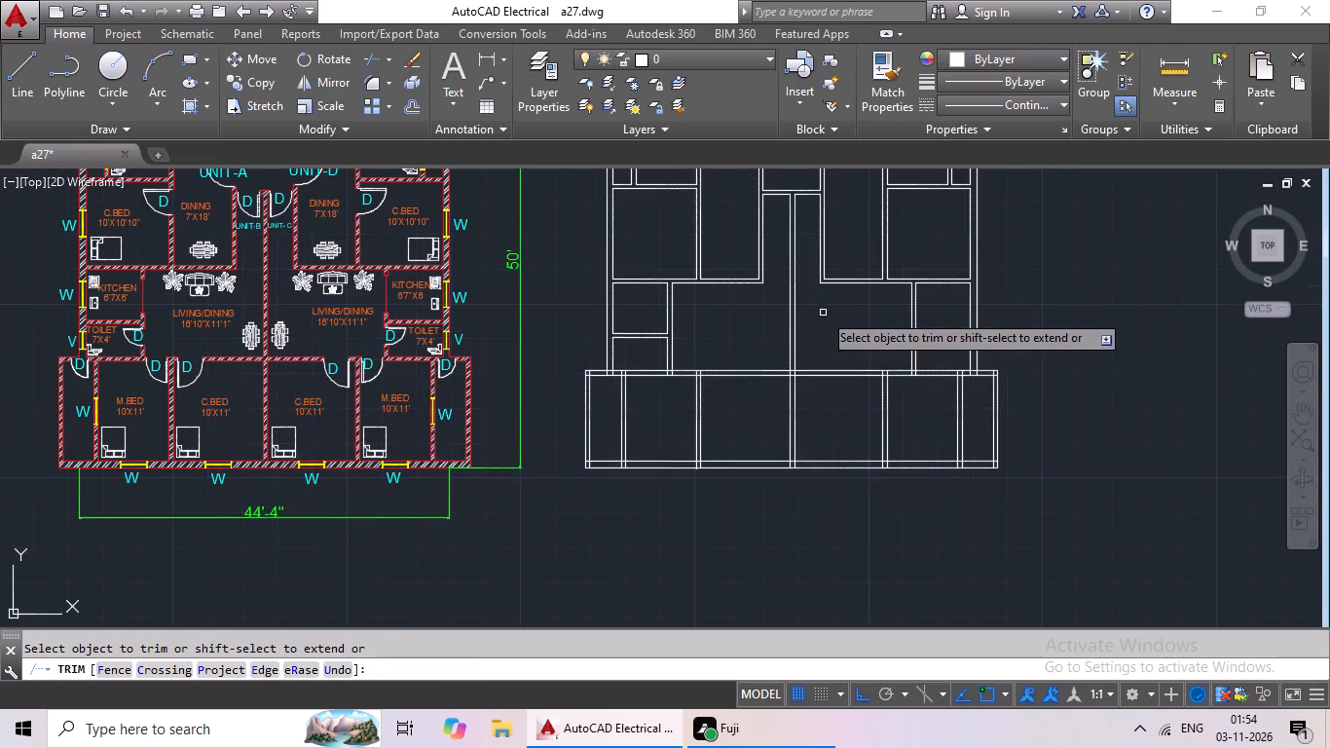
{"action": "middle_click_drag", "start_coordinate": [822, 312], "coordinate": [586, 322]}
{"action": "scroll", "coordinate": [743, 350], "scroll_direction": "up", "scroll_amount": 7}
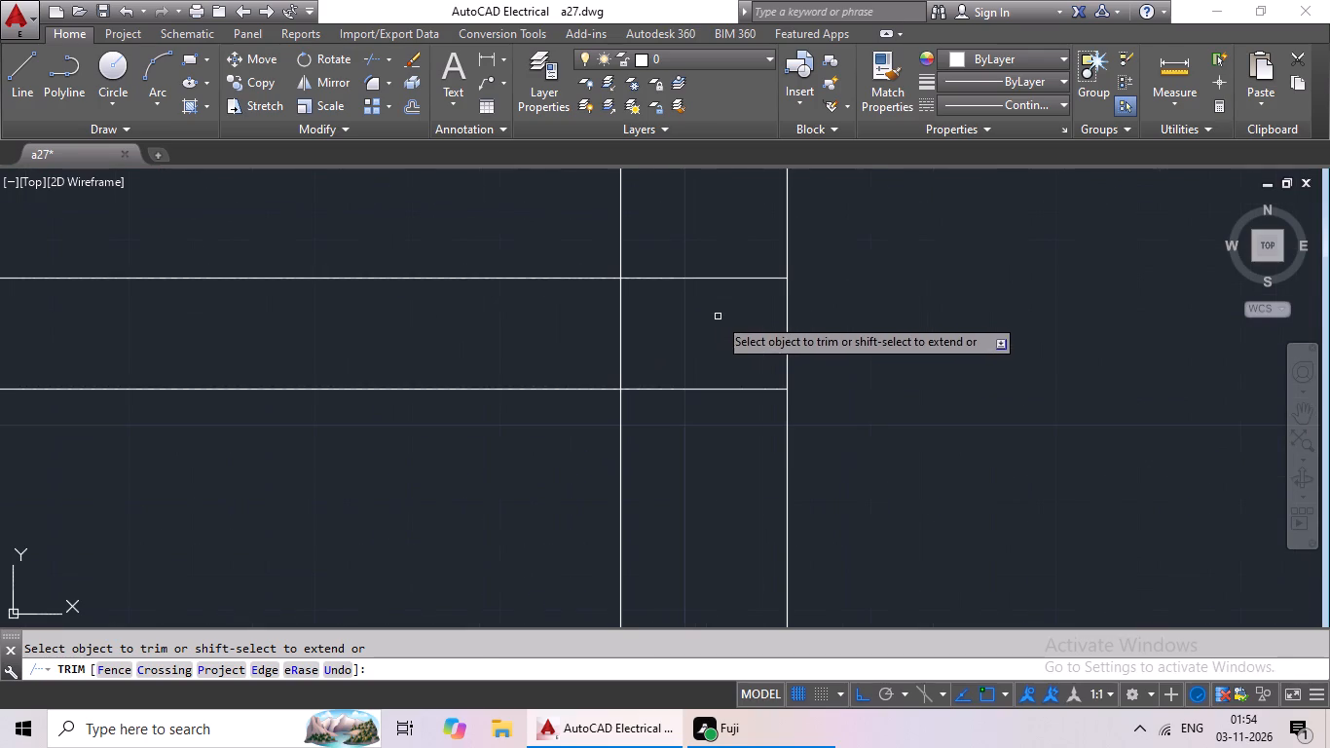
{"action": "left_click_drag", "start_coordinate": [735, 270], "coordinate": [684, 430]}
{"action": "left_click_drag", "start_coordinate": [684, 430], "coordinate": [686, 402]}
{"action": "left_click_drag", "start_coordinate": [695, 298], "coordinate": [540, 332]}
{"action": "left_click", "coordinate": [540, 332]}
Trim the crossing lines where the wall between the two small southeast rooms meets their west partition.
{"action": "scroll", "coordinate": [642, 333], "scroll_direction": "down", "scroll_amount": 2}
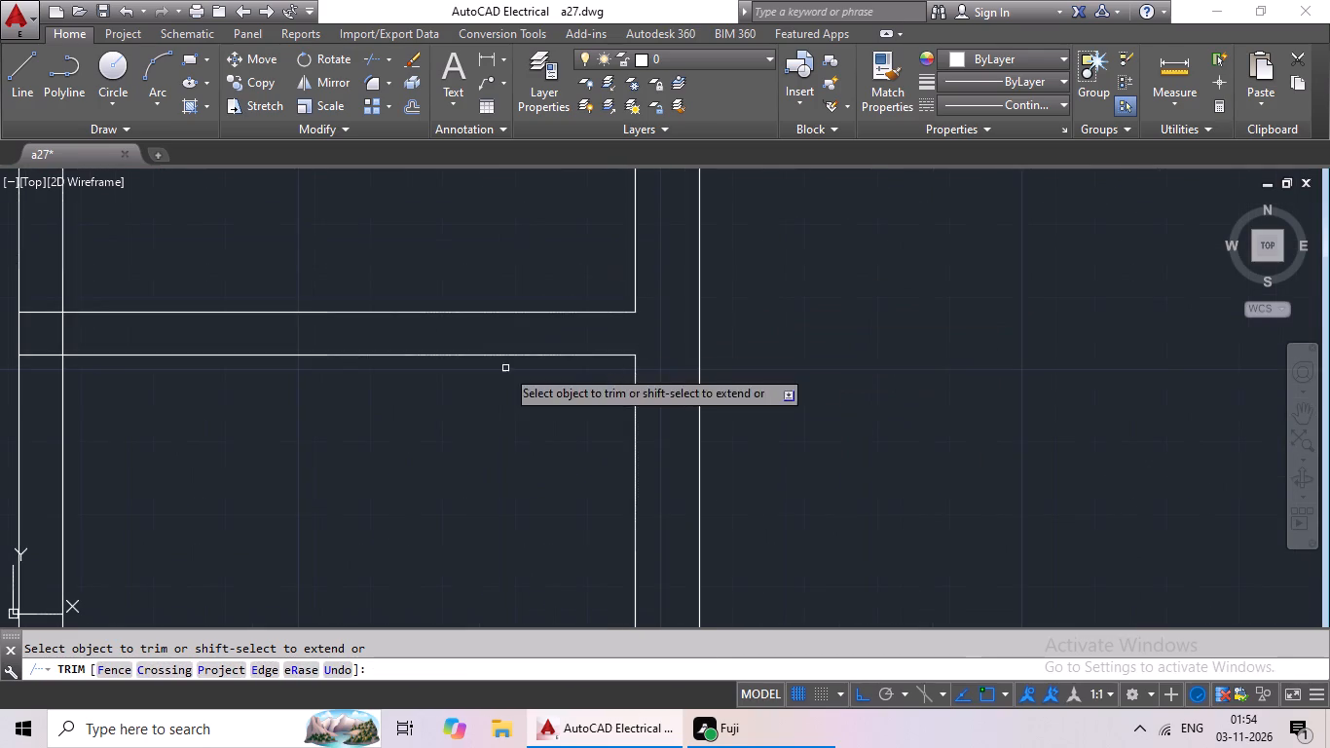
{"action": "middle_click_drag", "start_coordinate": [505, 368], "coordinate": [719, 368]}
{"action": "middle_click_drag", "start_coordinate": [548, 433], "coordinate": [697, 437]}
{"action": "scroll", "coordinate": [407, 327], "scroll_direction": "up", "scroll_amount": 4}
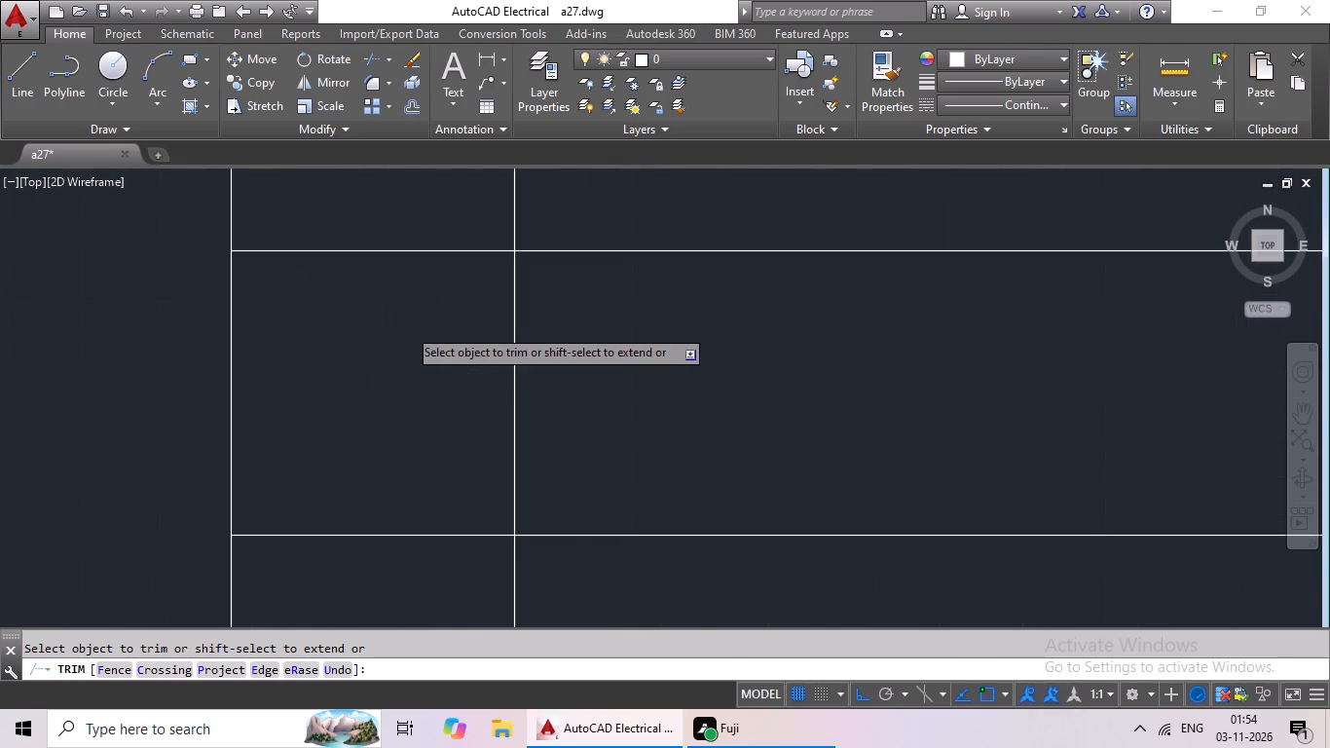
{"action": "scroll", "coordinate": [540, 331], "scroll_direction": "down", "scroll_amount": 1}
{"action": "left_click_drag", "start_coordinate": [593, 331], "coordinate": [446, 362]}
{"action": "left_click", "coordinate": [447, 362]}
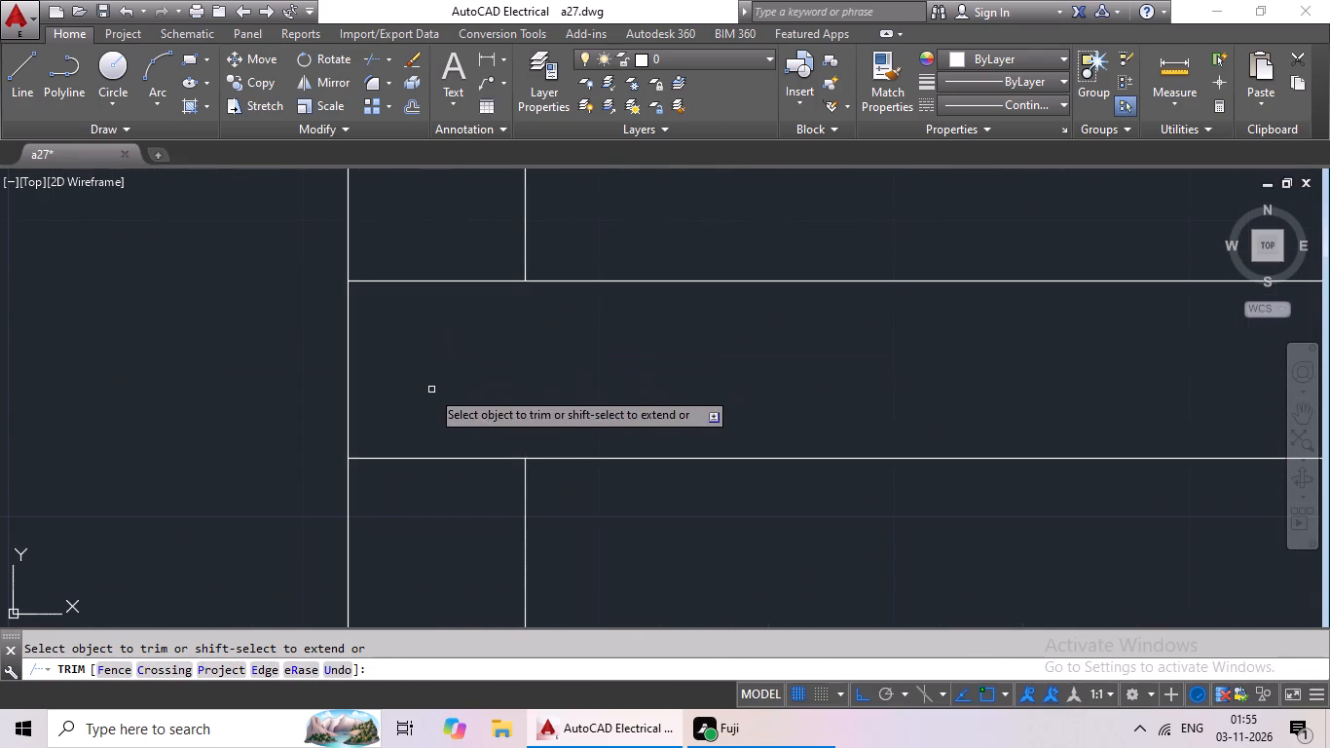
{"action": "left_click_drag", "start_coordinate": [478, 252], "coordinate": [444, 516]}
{"action": "left_click", "coordinate": [445, 510]}
Trim the overlapping wall lines at the northeast corner of the wide southern row of rooms.
{"action": "scroll", "coordinate": [468, 470], "scroll_direction": "down", "scroll_amount": 3}
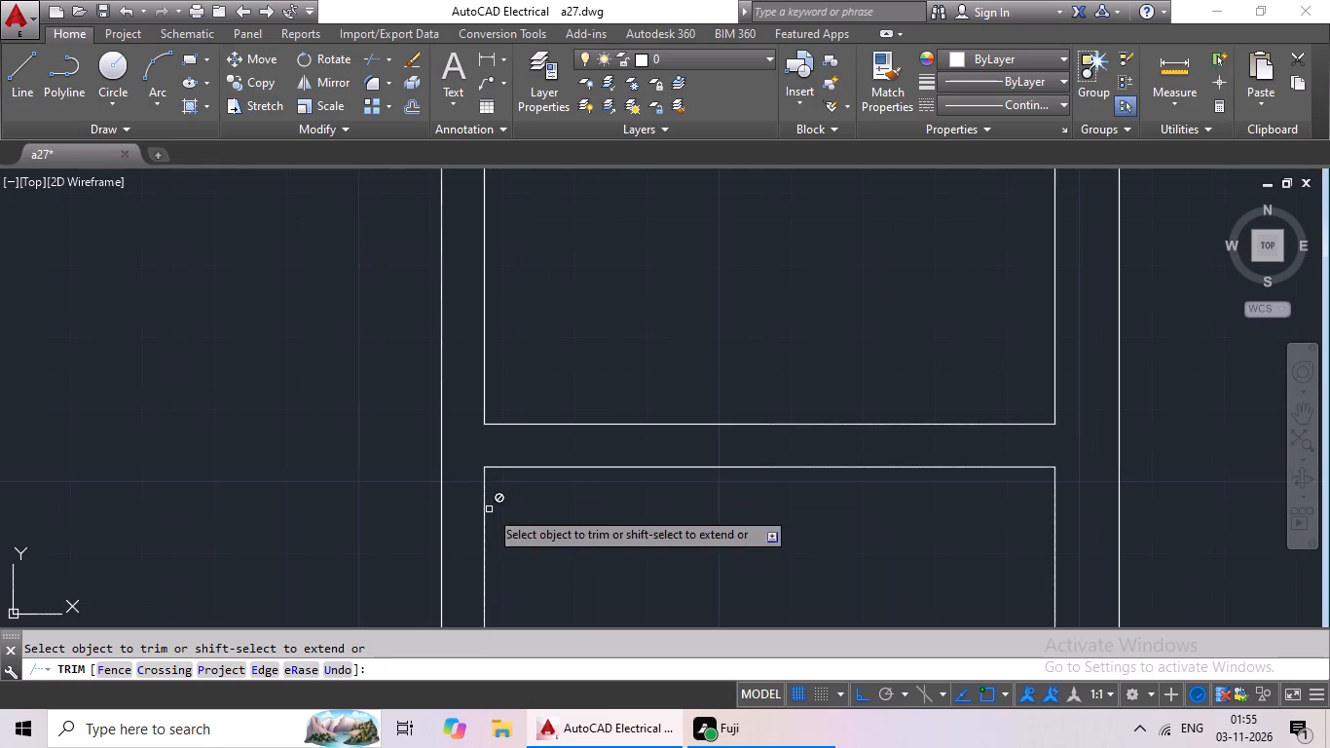
{"action": "middle_click_drag", "start_coordinate": [499, 516], "coordinate": [508, 372]}
{"action": "scroll", "coordinate": [523, 376], "scroll_direction": "down", "scroll_amount": 1}
{"action": "middle_click_drag", "start_coordinate": [539, 379], "coordinate": [433, 379]}
{"action": "middle_click_drag", "start_coordinate": [538, 412], "coordinate": [438, 358]}
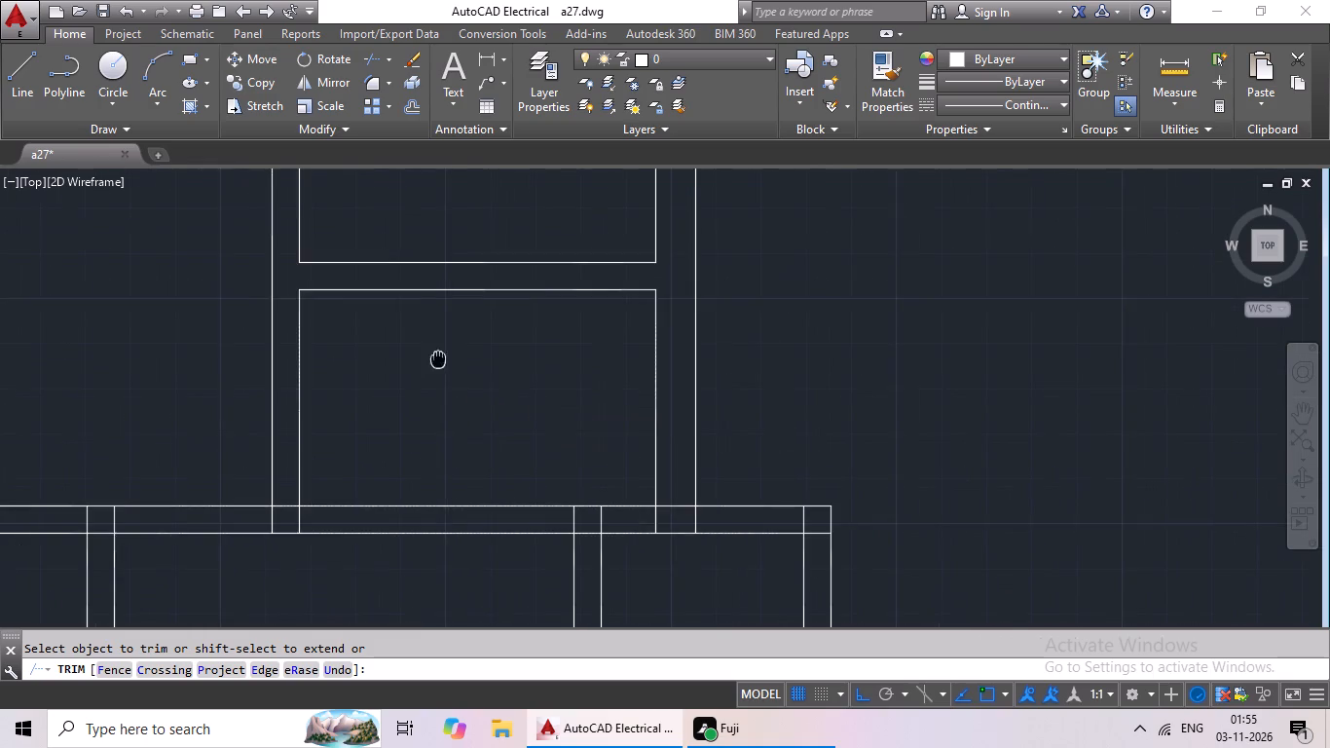
{"action": "scroll", "coordinate": [526, 398], "scroll_direction": "down", "scroll_amount": 4}
{"action": "middle_click_drag", "start_coordinate": [382, 412], "coordinate": [484, 390]}
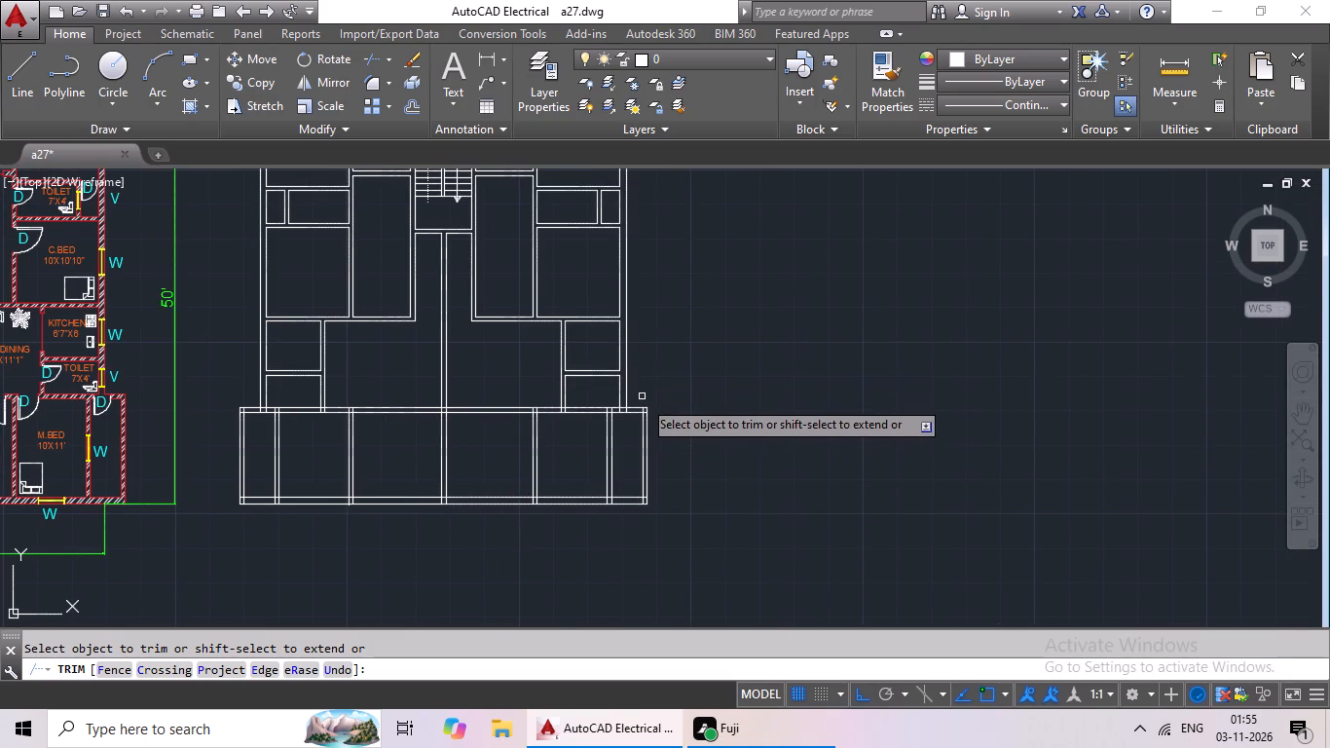
{"action": "scroll", "coordinate": [645, 427], "scroll_direction": "up", "scroll_amount": 7}
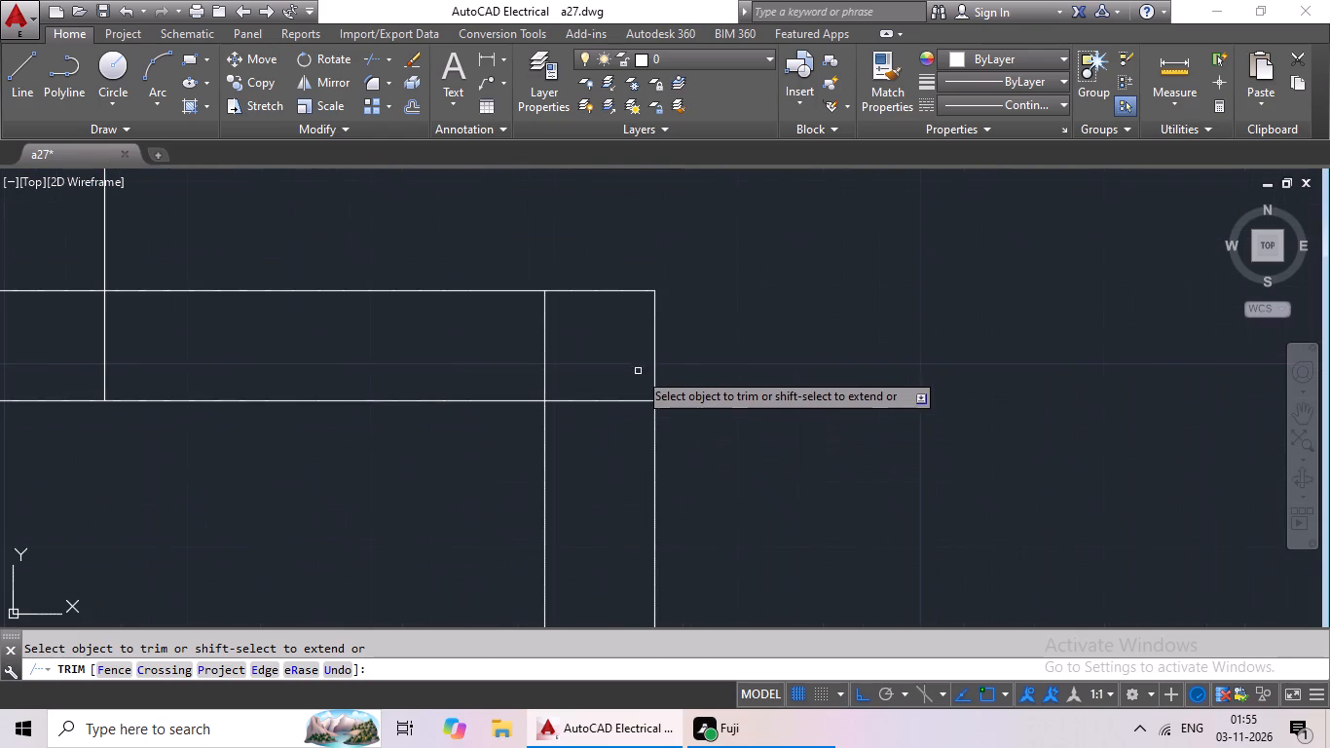
{"action": "left_click_drag", "start_coordinate": [626, 365], "coordinate": [597, 423]}
{"action": "left_click", "coordinate": [595, 428]}
{"action": "left_click_drag", "start_coordinate": [599, 314], "coordinate": [499, 352]}
{"action": "left_click", "coordinate": [499, 352]}
Trim the crossing lines where the small southeast rooms' east outer wall meets the southern row's north wall.
{"action": "scroll", "coordinate": [551, 357], "scroll_direction": "down", "scroll_amount": 1}
{"action": "middle_click_drag", "start_coordinate": [353, 466], "coordinate": [625, 451]}
{"action": "scroll", "coordinate": [554, 334], "scroll_direction": "up", "scroll_amount": 2}
{"action": "left_click_drag", "start_coordinate": [597, 306], "coordinate": [168, 372]}
{"action": "left_click_drag", "start_coordinate": [168, 372], "coordinate": [208, 362]}
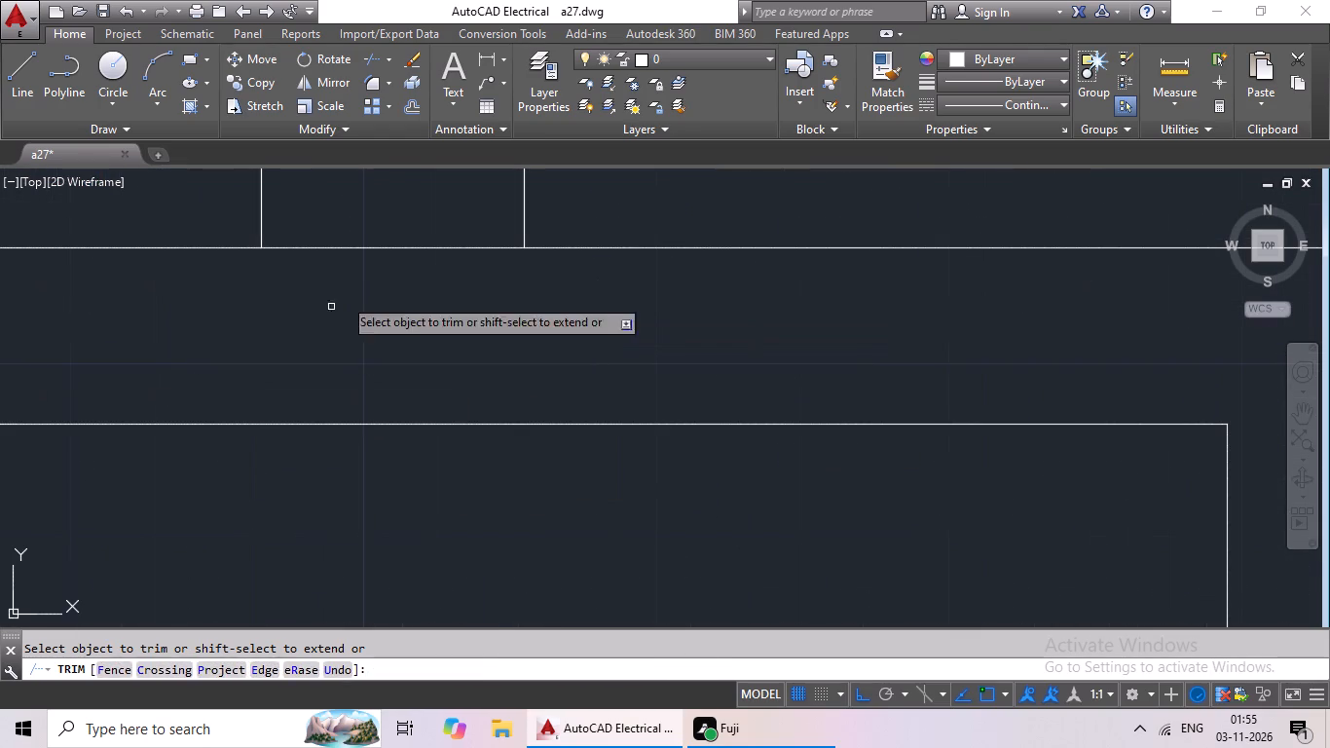
{"action": "left_click_drag", "start_coordinate": [375, 232], "coordinate": [342, 320]}
{"action": "left_click", "coordinate": [342, 320]}
Trim the crossing lines where the southern row's easternmost partition joins its north wall from below.
{"action": "scroll", "coordinate": [447, 323], "scroll_direction": "down", "scroll_amount": 2}
{"action": "middle_click_drag", "start_coordinate": [378, 338], "coordinate": [636, 330]}
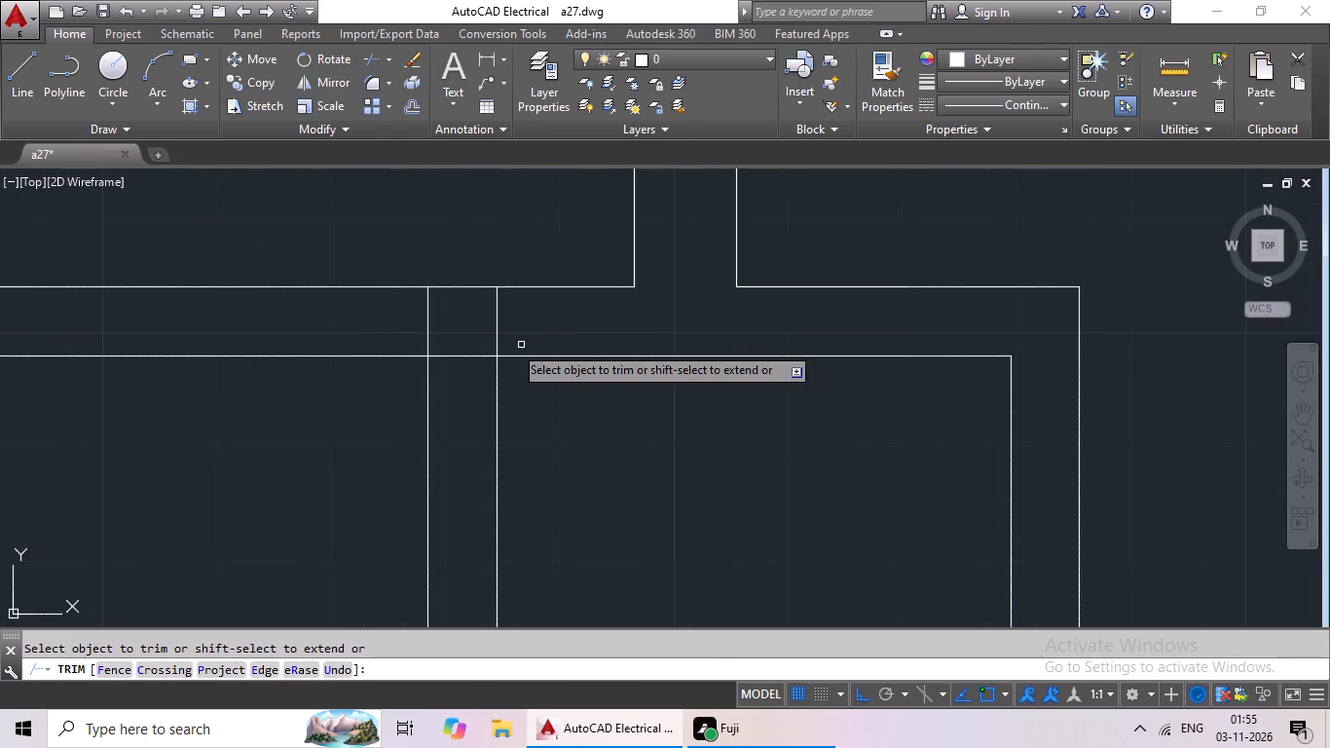
{"action": "scroll", "coordinate": [482, 334], "scroll_direction": "up", "scroll_amount": 3}
{"action": "left_click_drag", "start_coordinate": [599, 275], "coordinate": [185, 363]}
{"action": "left_click_drag", "start_coordinate": [163, 370], "coordinate": [188, 366]}
{"action": "left_click_drag", "start_coordinate": [344, 345], "coordinate": [354, 487]}
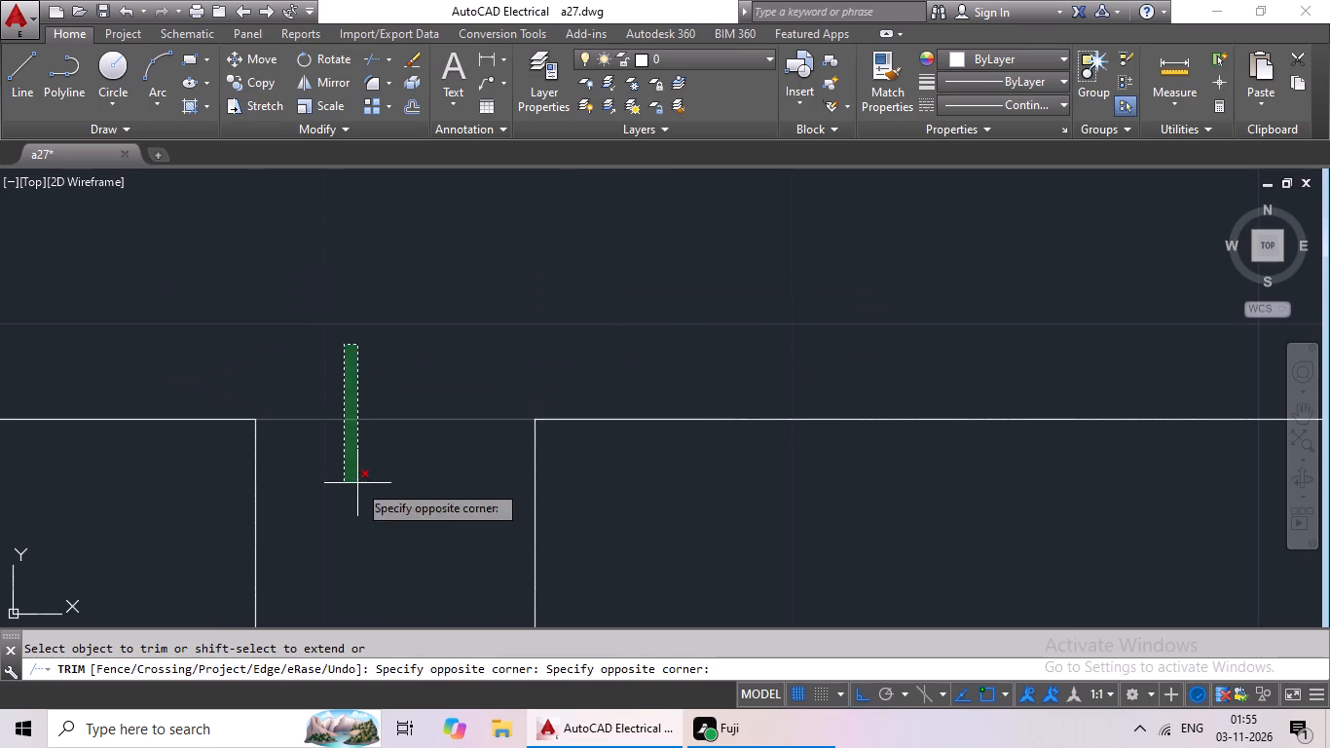
{"action": "left_click_drag", "start_coordinate": [357, 482], "coordinate": [374, 470]}
Trim the crossing lines where the small southeast rooms' west partition meets the southern row's north wall.
{"action": "scroll", "coordinate": [457, 403], "scroll_direction": "down", "scroll_amount": 6}
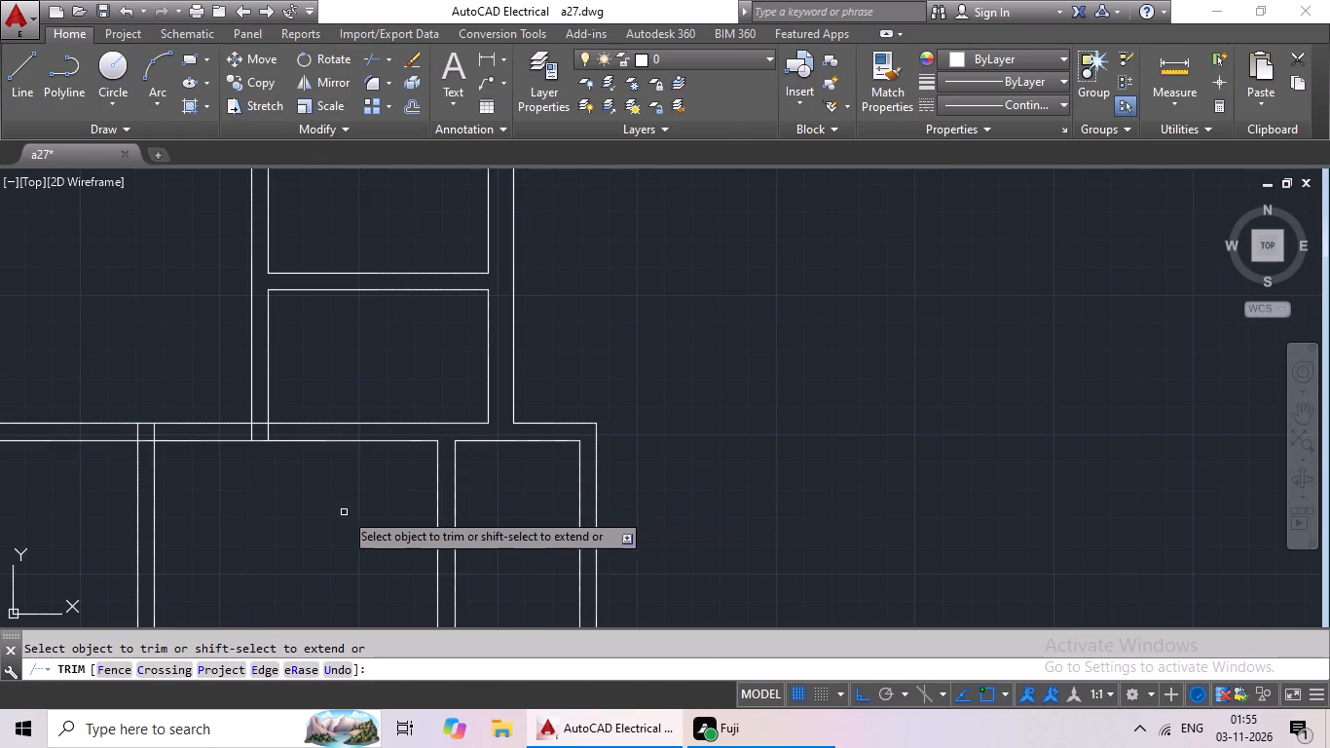
{"action": "middle_click_drag", "start_coordinate": [341, 508], "coordinate": [484, 485]}
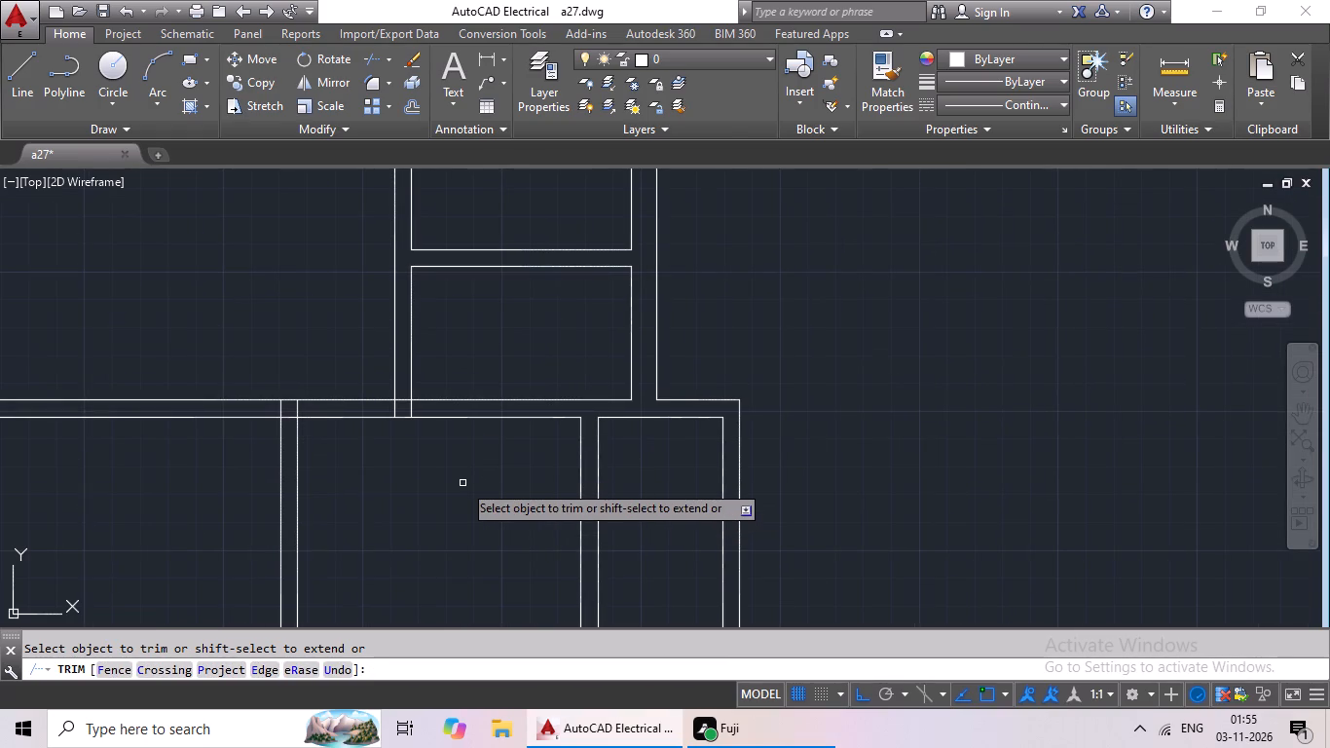
{"action": "scroll", "coordinate": [398, 404], "scroll_direction": "up", "scroll_amount": 4}
{"action": "scroll", "coordinate": [480, 420], "scroll_direction": "up", "scroll_amount": 2}
{"action": "middle_click_drag", "start_coordinate": [482, 419], "coordinate": [689, 412]}
{"action": "left_click_drag", "start_coordinate": [735, 394], "coordinate": [377, 544]}
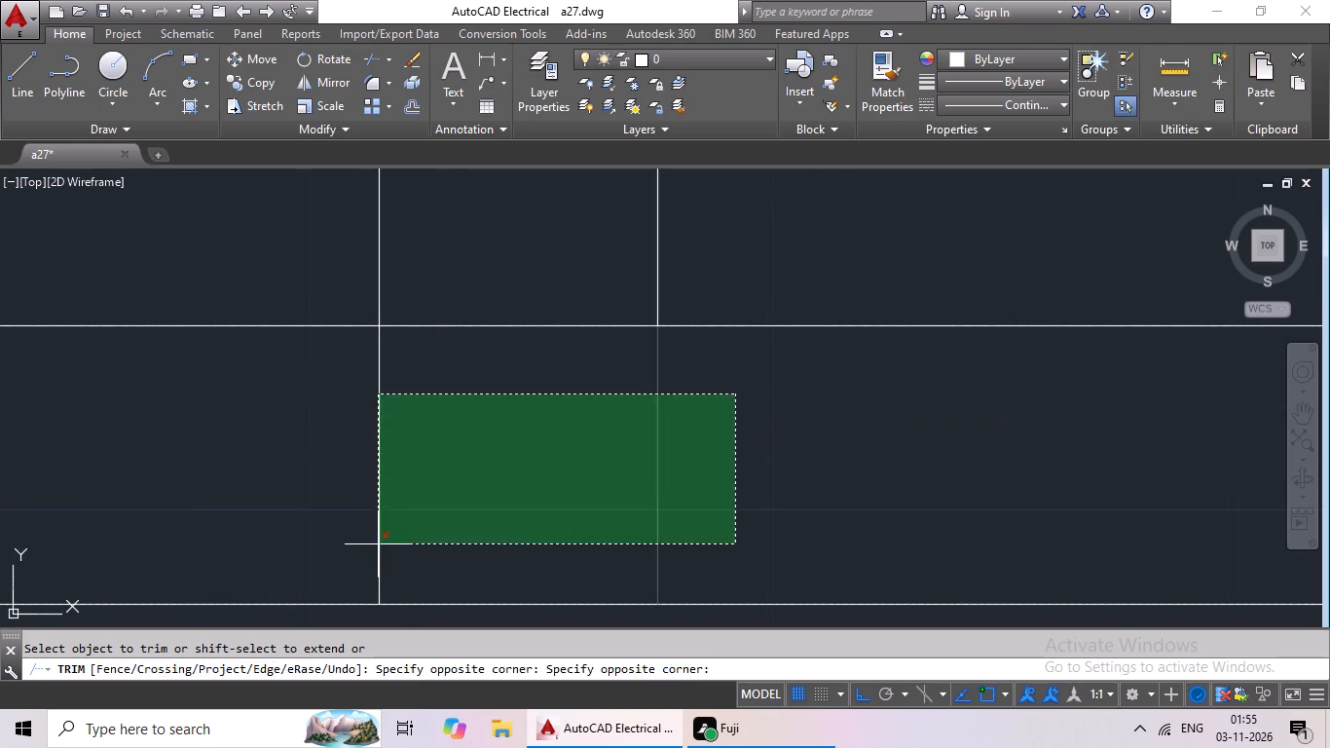
{"action": "left_click_drag", "start_coordinate": [377, 544], "coordinate": [376, 544]}
{"action": "left_click_drag", "start_coordinate": [358, 544], "coordinate": [345, 544]}
{"action": "left_click_drag", "start_coordinate": [507, 298], "coordinate": [484, 434]}
{"action": "left_click_drag", "start_coordinate": [484, 433], "coordinate": [494, 429]}
Trim the crossing lines where the southern row's second partition from the east joins its north wall from below.
{"action": "scroll", "coordinate": [570, 399], "scroll_direction": "down", "scroll_amount": 3}
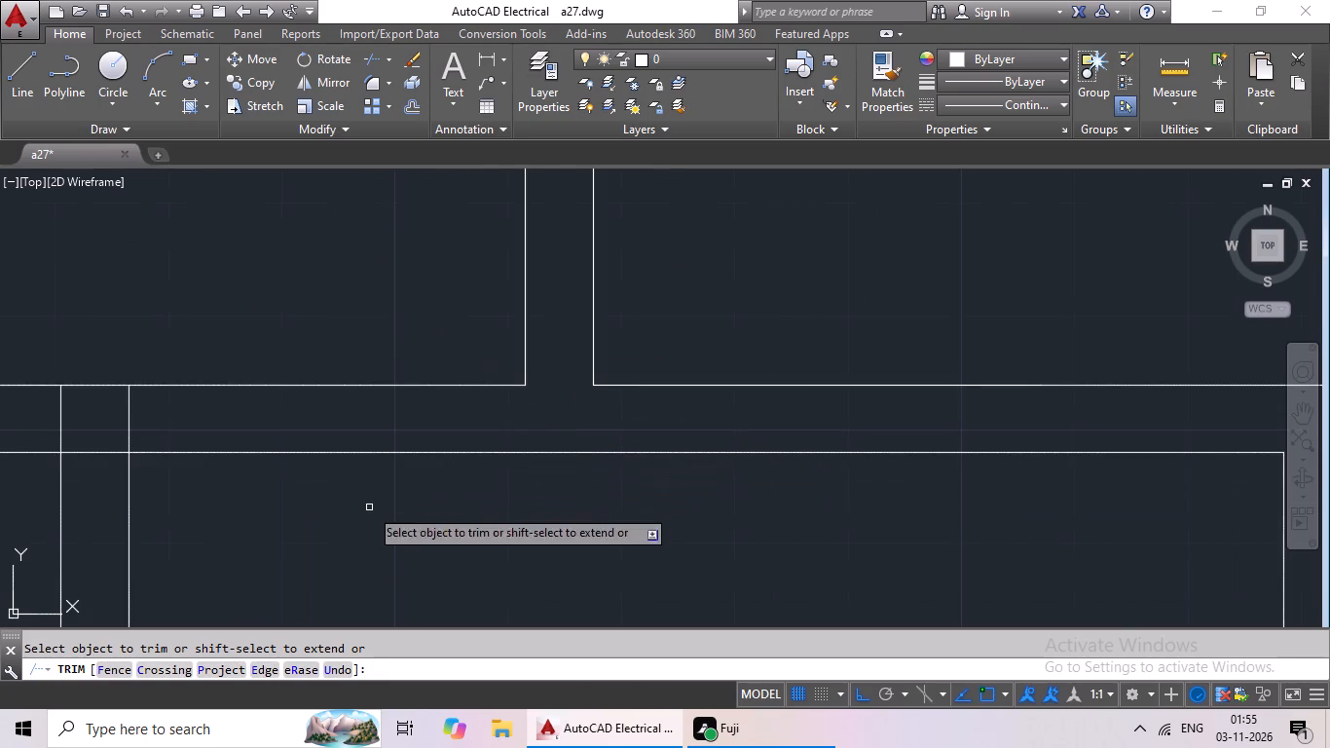
{"action": "middle_click_drag", "start_coordinate": [369, 507], "coordinate": [801, 422]}
{"action": "scroll", "coordinate": [536, 329], "scroll_direction": "up", "scroll_amount": 2}
{"action": "left_click_drag", "start_coordinate": [719, 306], "coordinate": [317, 389]}
{"action": "left_click_drag", "start_coordinate": [316, 389], "coordinate": [373, 368]}
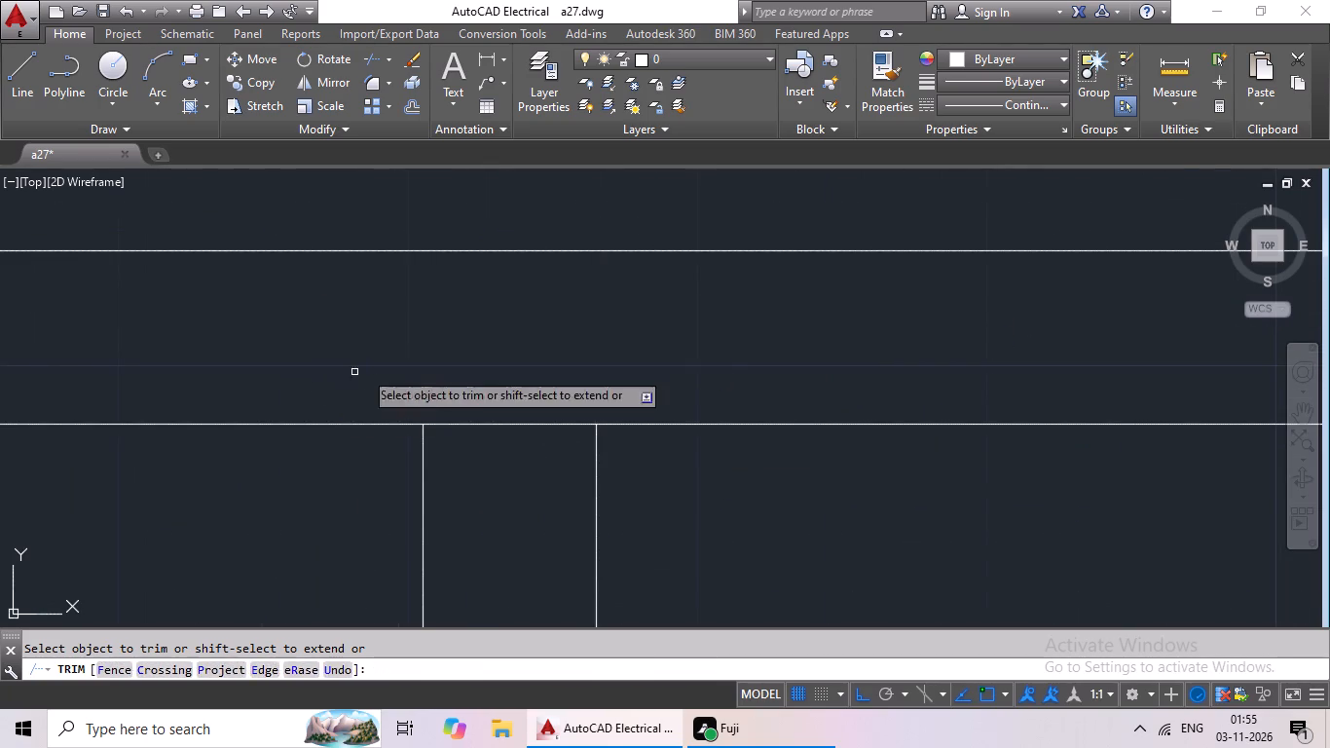
{"action": "left_click_drag", "start_coordinate": [373, 368], "coordinate": [363, 370]}
{"action": "left_click_drag", "start_coordinate": [446, 371], "coordinate": [514, 536]}
{"action": "left_click_drag", "start_coordinate": [517, 528], "coordinate": [543, 486]}
Trim the crossing lines where the long central vertical wall crosses the southern row's north wall.
{"action": "scroll", "coordinate": [557, 441], "scroll_direction": "down", "scroll_amount": 5}
{"action": "middle_click_drag", "start_coordinate": [647, 501], "coordinate": [673, 378]}
{"action": "scroll", "coordinate": [683, 400], "scroll_direction": "down", "scroll_amount": 1}
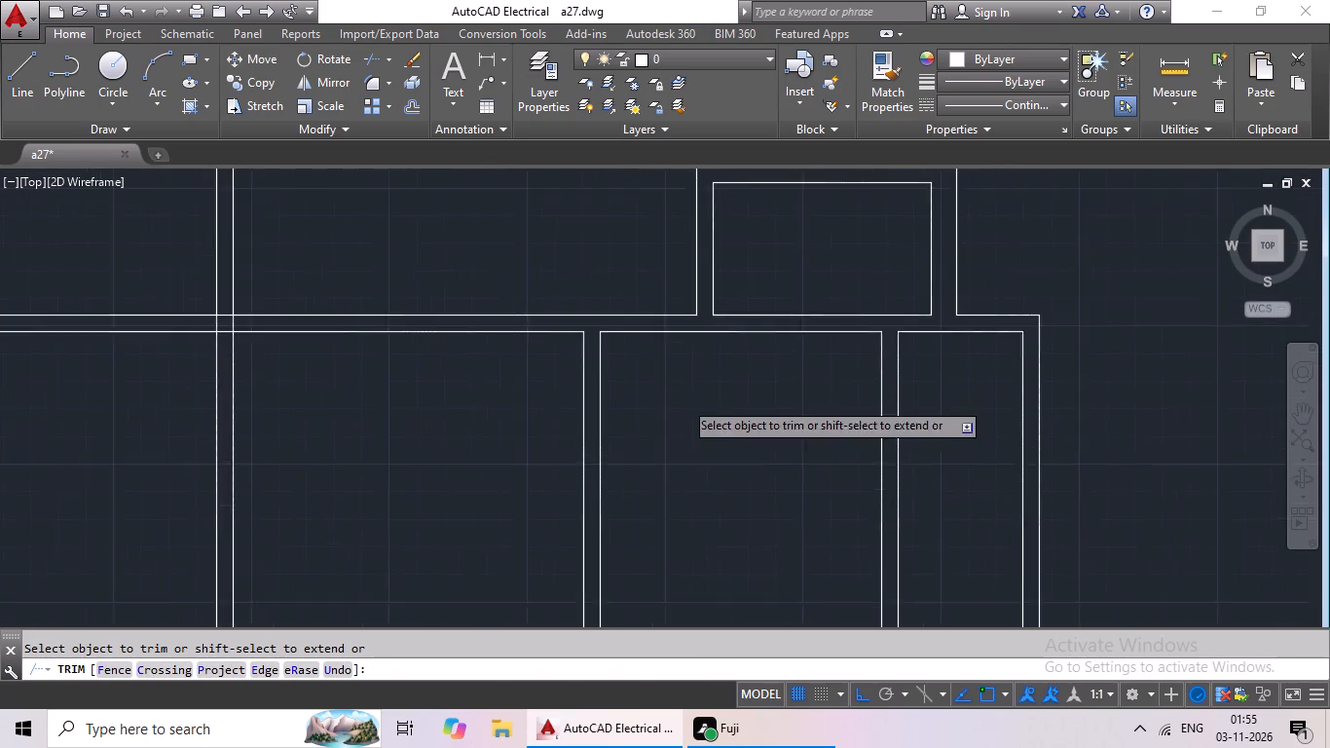
{"action": "scroll", "coordinate": [683, 401], "scroll_direction": "down", "scroll_amount": 1}
{"action": "middle_click_drag", "start_coordinate": [456, 429], "coordinate": [555, 435]}
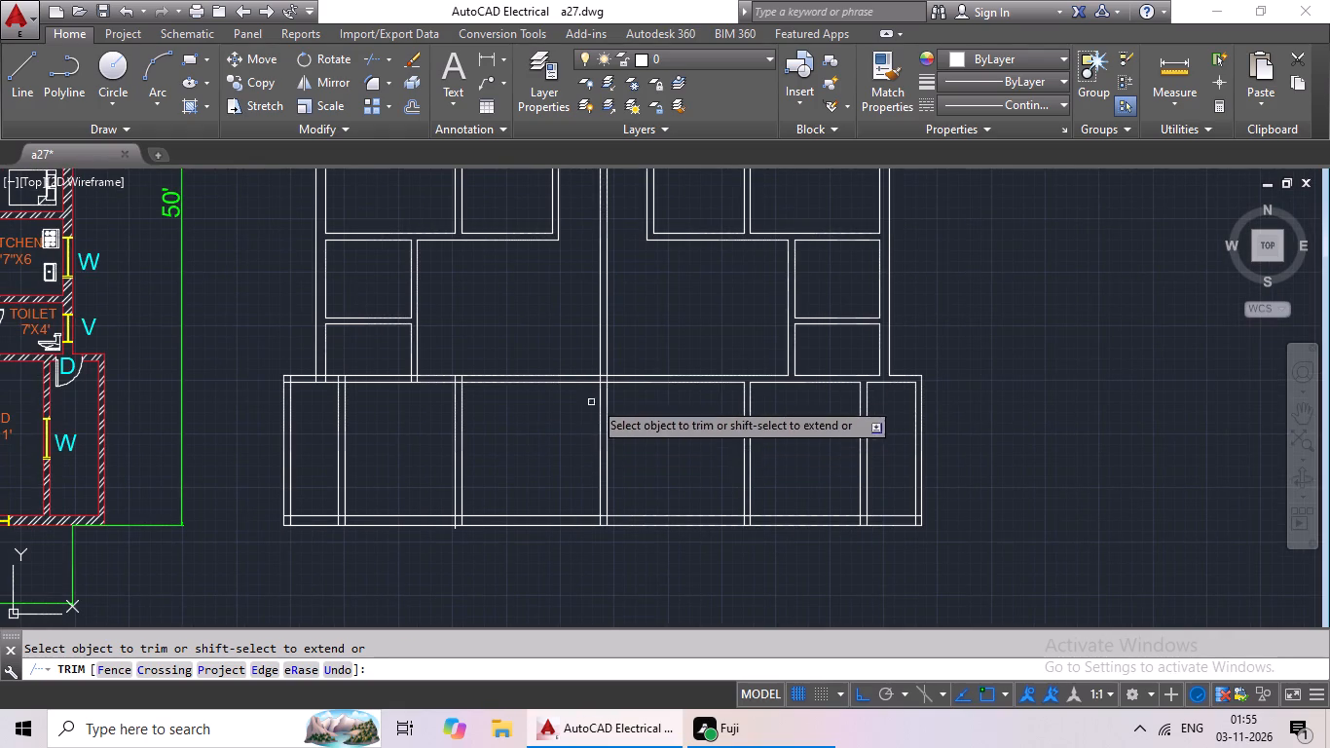
{"action": "scroll", "coordinate": [609, 379], "scroll_direction": "up", "scroll_amount": 8}
{"action": "left_click_drag", "start_coordinate": [614, 347], "coordinate": [190, 378]}
{"action": "left_click_drag", "start_coordinate": [190, 378], "coordinate": [199, 376]}
{"action": "scroll", "coordinate": [367, 340], "scroll_direction": "down", "scroll_amount": 3}
{"action": "left_click_drag", "start_coordinate": [382, 289], "coordinate": [384, 435]}
{"action": "left_click", "coordinate": [389, 432]}
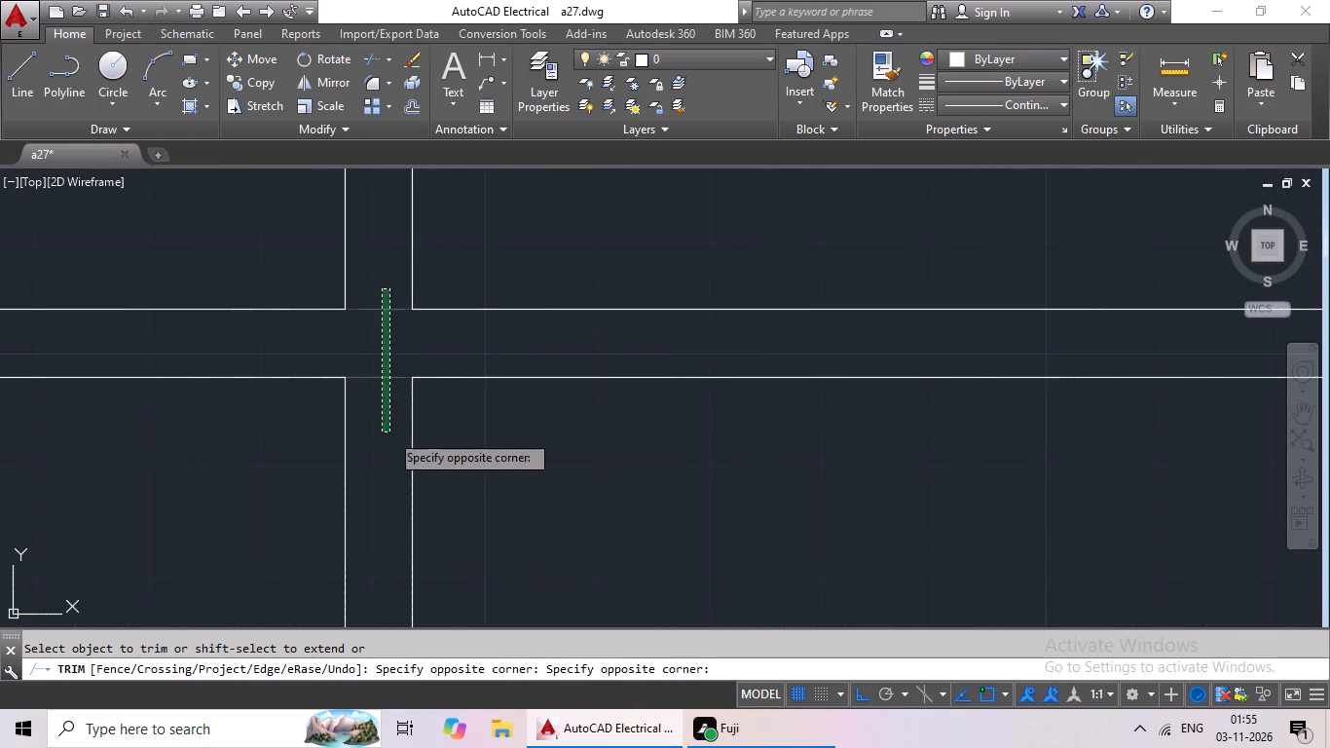
Trim the overlapping wall lines at the southeast corner of the southern row of rooms.
{"action": "scroll", "coordinate": [401, 407], "scroll_direction": "down", "scroll_amount": 2}
{"action": "middle_click_drag", "start_coordinate": [511, 436], "coordinate": [710, 409]}
{"action": "middle_click_drag", "start_coordinate": [462, 458], "coordinate": [740, 465]}
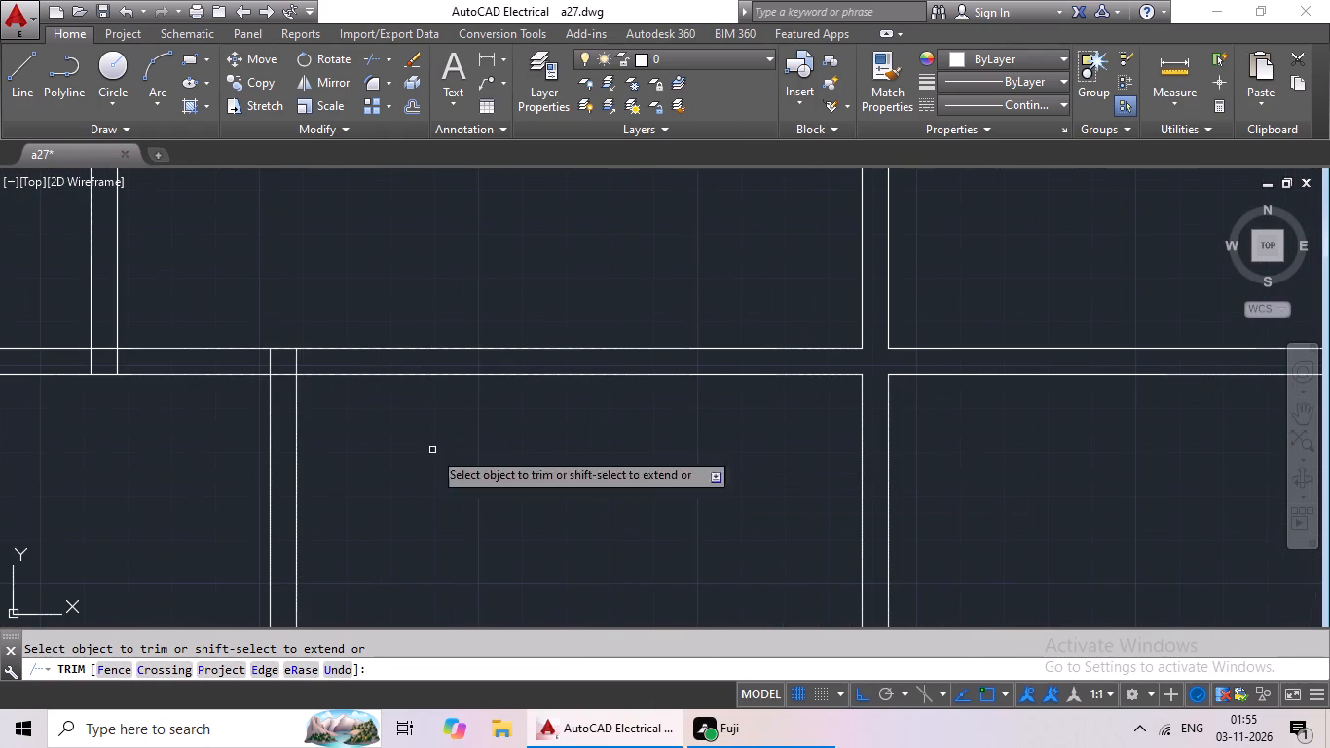
{"action": "scroll", "coordinate": [325, 418], "scroll_direction": "down", "scroll_amount": 3}
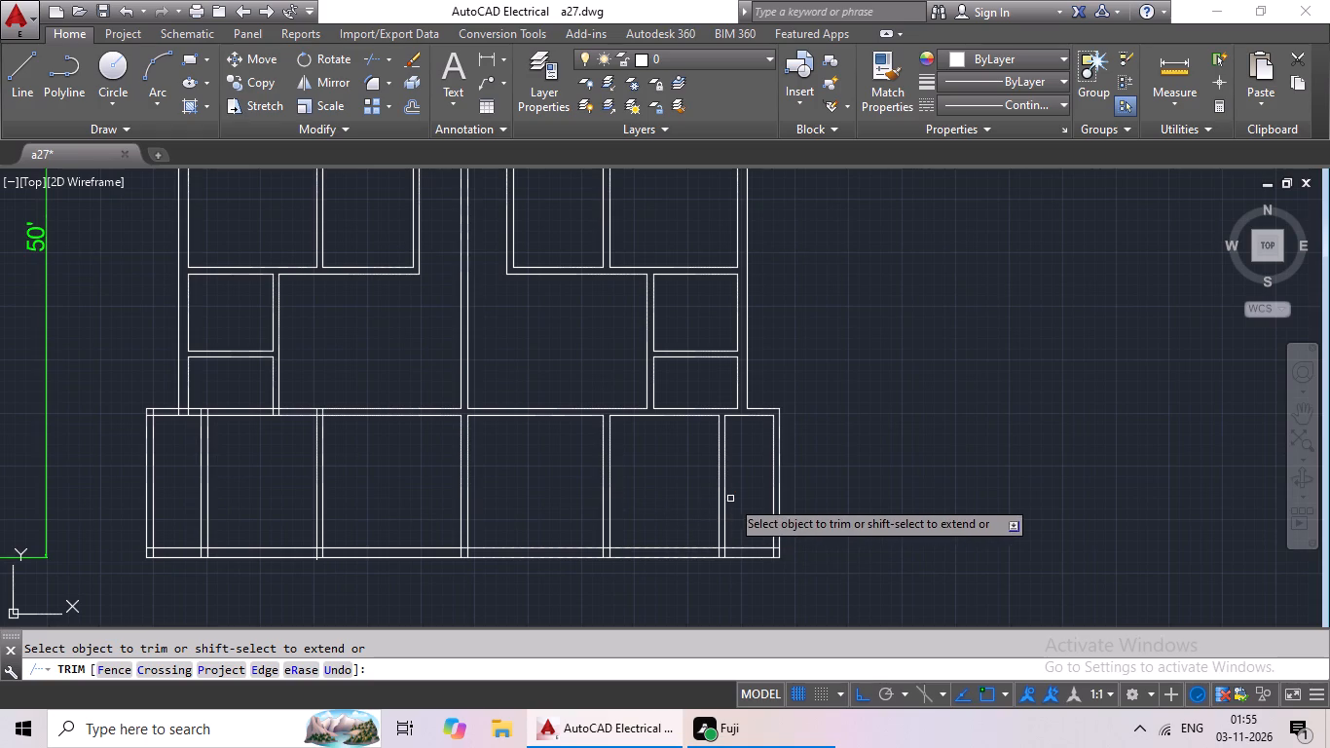
{"action": "middle_click_drag", "start_coordinate": [753, 497], "coordinate": [648, 460]}
{"action": "scroll", "coordinate": [674, 512], "scroll_direction": "up", "scroll_amount": 4}
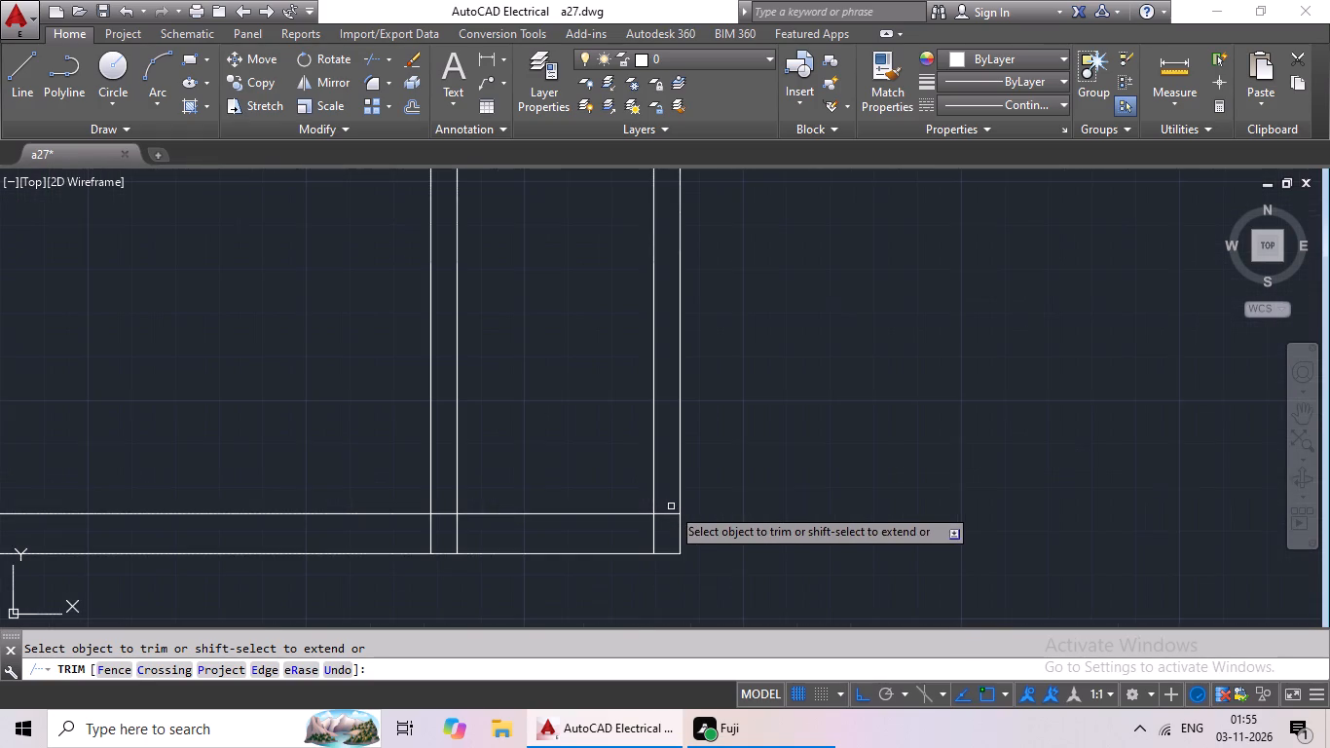
{"action": "scroll", "coordinate": [654, 533], "scroll_direction": "up", "scroll_amount": 4}
{"action": "left_click_drag", "start_coordinate": [702, 383], "coordinate": [649, 514]}
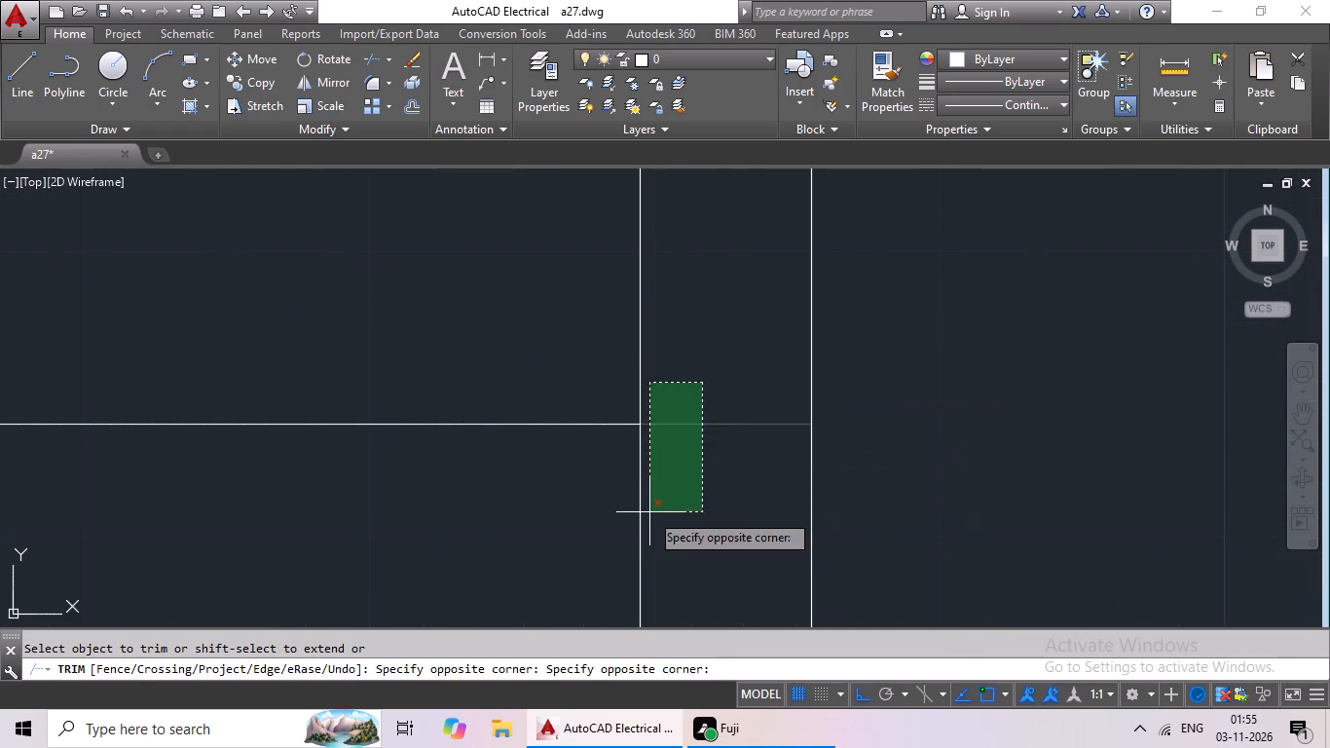
{"action": "left_click", "coordinate": [649, 512]}
{"action": "left_click_drag", "start_coordinate": [689, 487], "coordinate": [516, 577]}
{"action": "left_click_drag", "start_coordinate": [517, 577], "coordinate": [532, 570]}
Trim the crossing lines where the southern row's easternmost partition meets the south outer wall.
{"action": "scroll", "coordinate": [606, 537], "scroll_direction": "down", "scroll_amount": 4}
{"action": "middle_click_drag", "start_coordinate": [448, 557], "coordinate": [662, 542]}
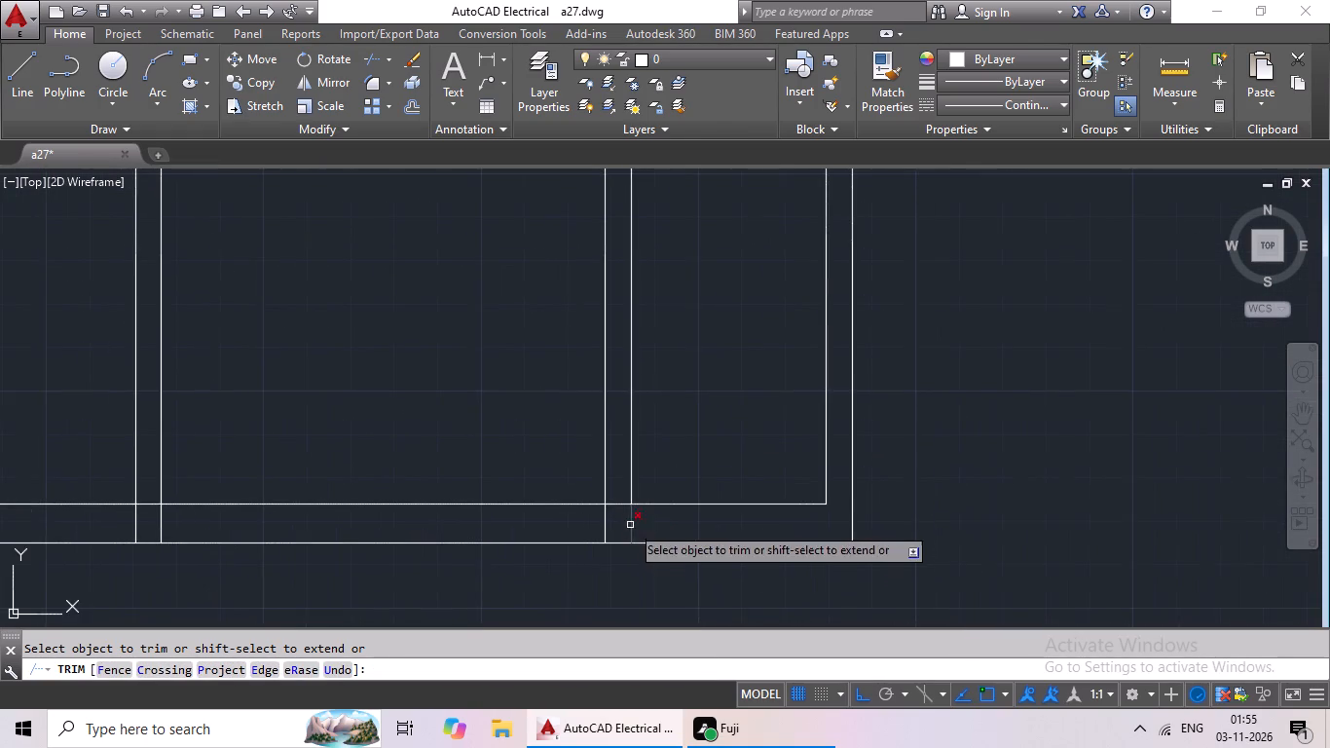
{"action": "scroll", "coordinate": [630, 523], "scroll_direction": "up", "scroll_amount": 4}
{"action": "left_click_drag", "start_coordinate": [648, 500], "coordinate": [339, 576]}
{"action": "left_click", "coordinate": [339, 576]}
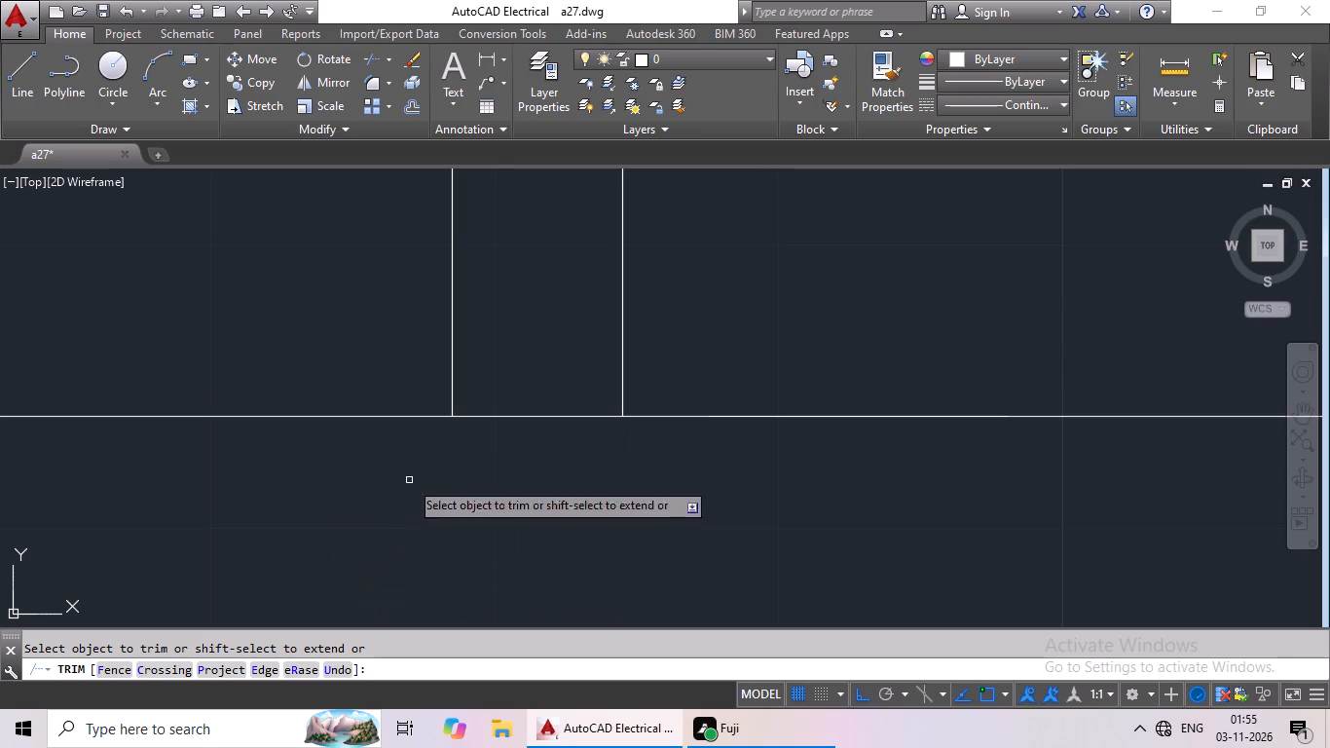
{"action": "left_click_drag", "start_coordinate": [556, 376], "coordinate": [533, 490]}
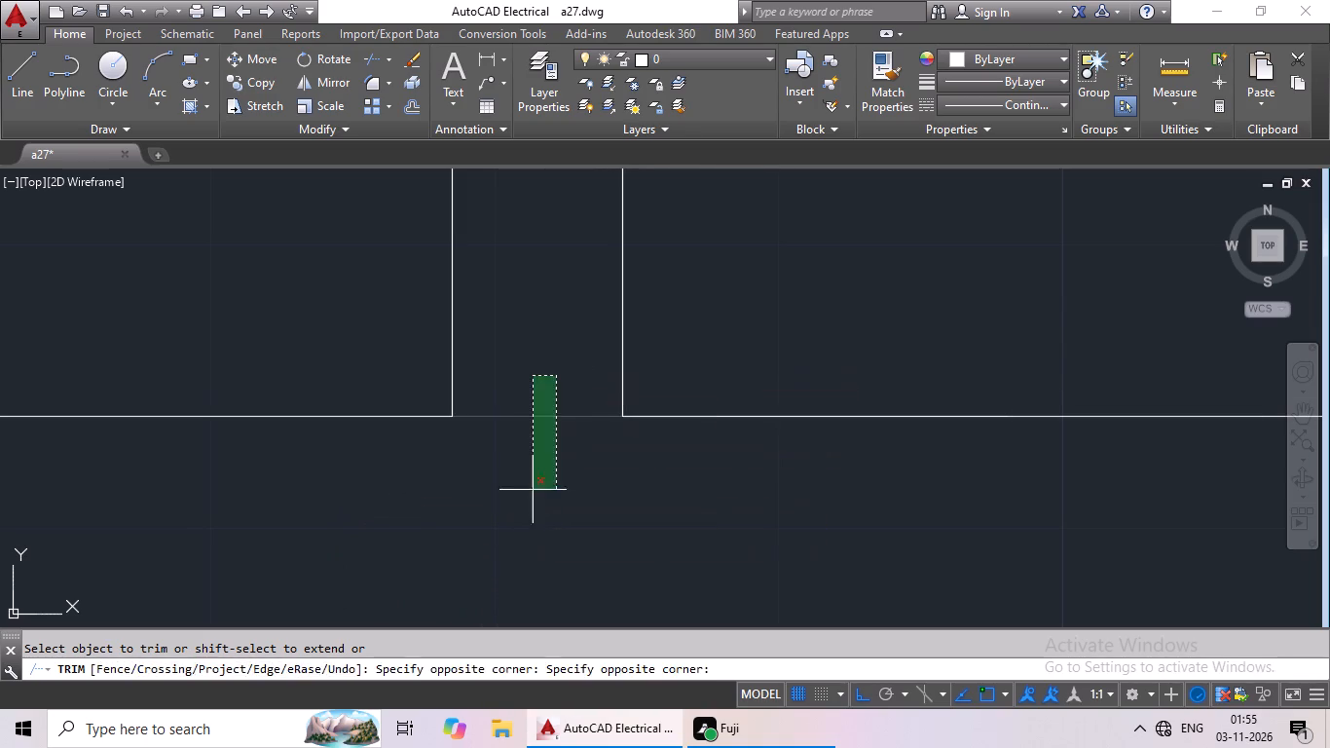
{"action": "left_click_drag", "start_coordinate": [533, 490], "coordinate": [533, 484]}
{"action": "left_click", "coordinate": [534, 479]}
Trim the crossing lines where the southern row's second partition from the east meets the south outer wall.
{"action": "scroll", "coordinate": [568, 467], "scroll_direction": "down", "scroll_amount": 4}
{"action": "middle_click_drag", "start_coordinate": [420, 580], "coordinate": [874, 542]}
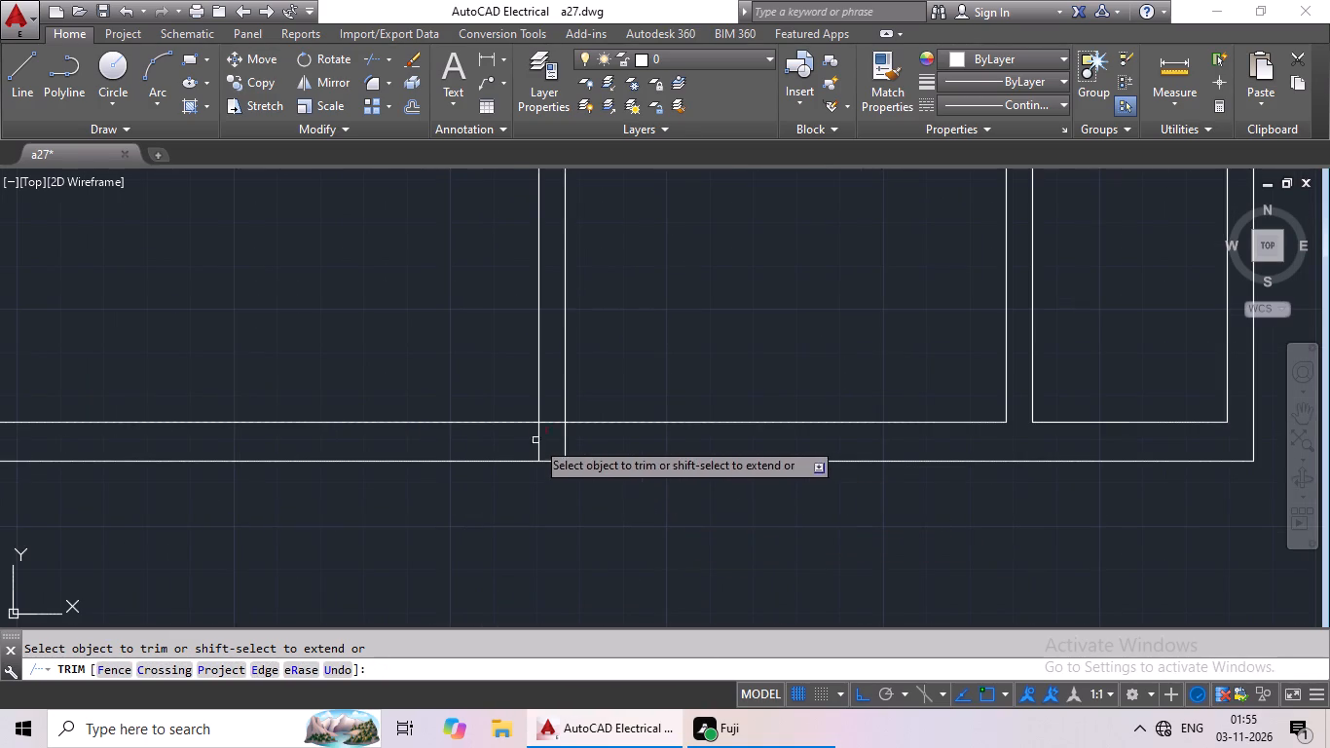
{"action": "scroll", "coordinate": [536, 439], "scroll_direction": "up", "scroll_amount": 4}
{"action": "left_click_drag", "start_coordinate": [770, 446], "coordinate": [334, 555]}
{"action": "left_click_drag", "start_coordinate": [335, 552], "coordinate": [365, 540]}
{"action": "left_click_drag", "start_coordinate": [602, 312], "coordinate": [604, 417]}
{"action": "left_click", "coordinate": [606, 411]}
Trim the crossing lines where the central vertical wall meets the south outer wall.
{"action": "scroll", "coordinate": [610, 406], "scroll_direction": "down", "scroll_amount": 5}
{"action": "middle_click_drag", "start_coordinate": [551, 499], "coordinate": [741, 434]}
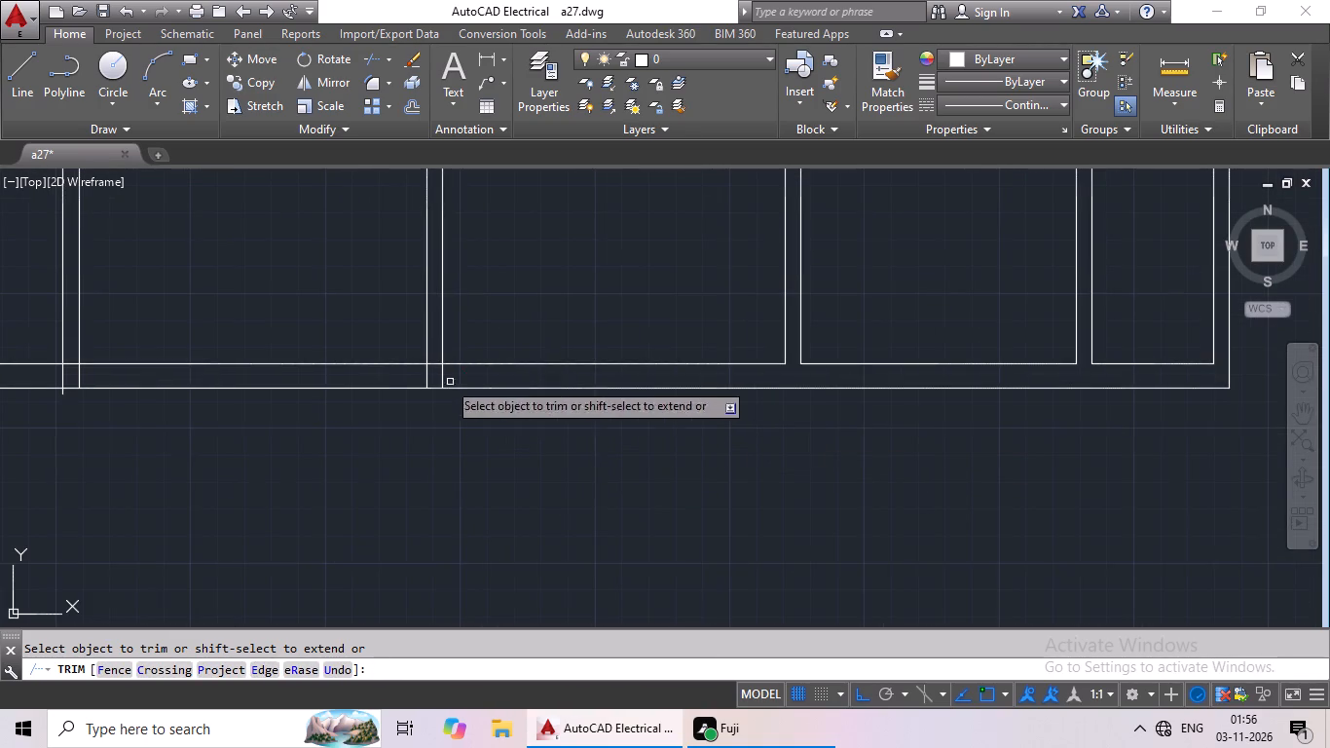
{"action": "scroll", "coordinate": [445, 359], "scroll_direction": "up", "scroll_amount": 5}
{"action": "middle_click_drag", "start_coordinate": [420, 458], "coordinate": [509, 344]}
{"action": "left_click_drag", "start_coordinate": [609, 338], "coordinate": [351, 438]}
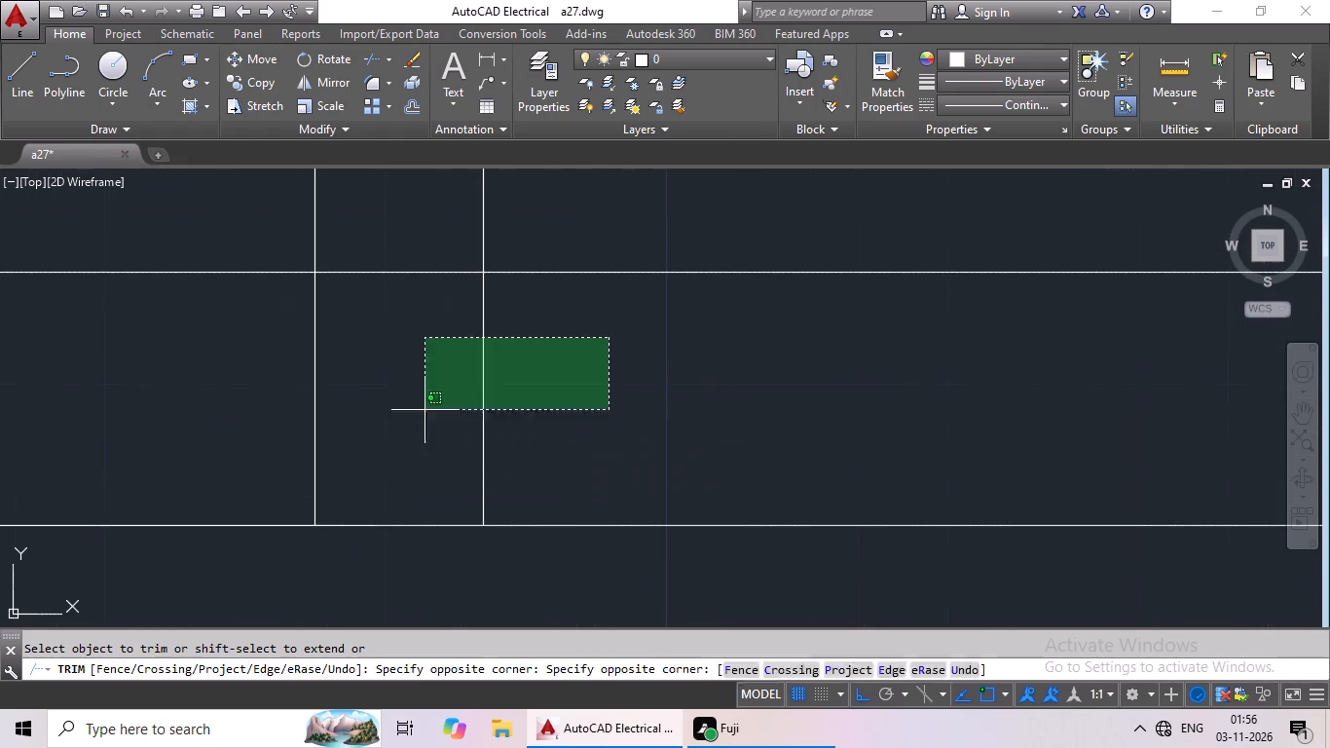
{"action": "left_click_drag", "start_coordinate": [351, 438], "coordinate": [250, 486]}
{"action": "left_click", "coordinate": [252, 482]}
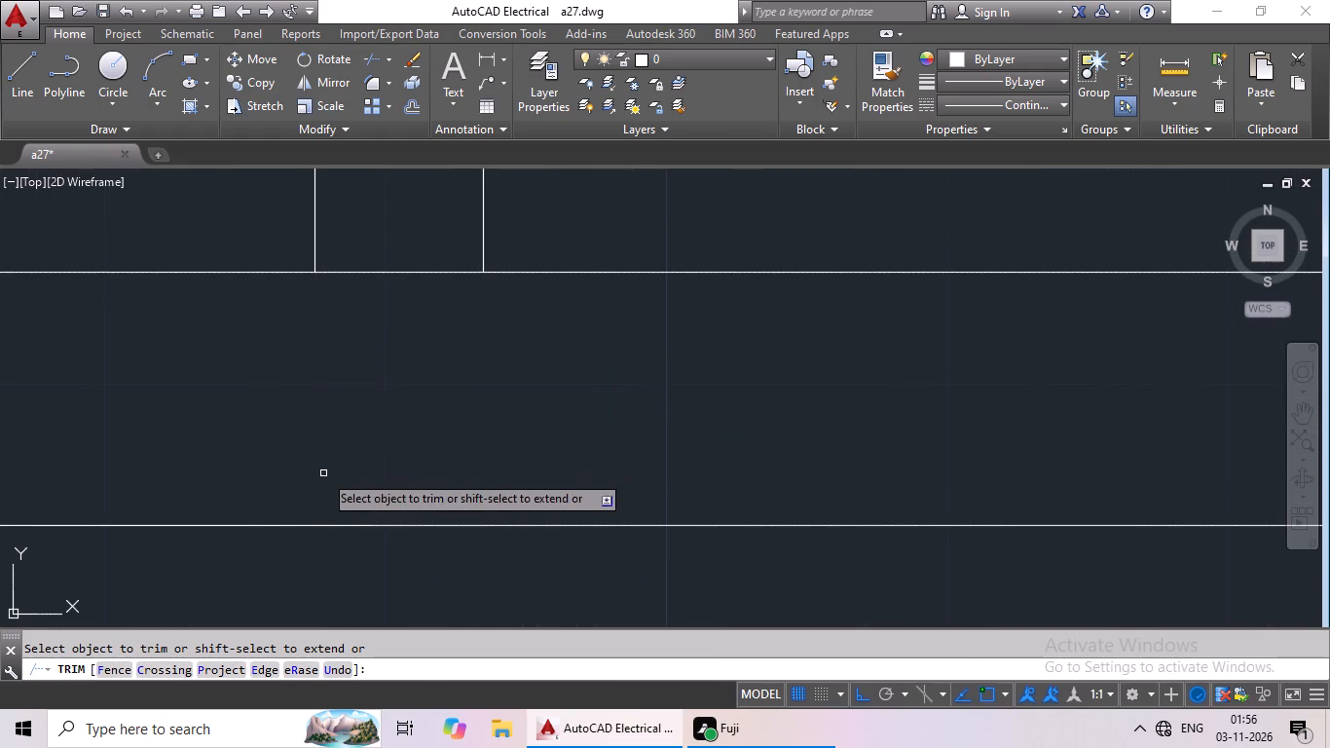
{"action": "left_click_drag", "start_coordinate": [417, 230], "coordinate": [397, 322]}
{"action": "left_click", "coordinate": [397, 318]}
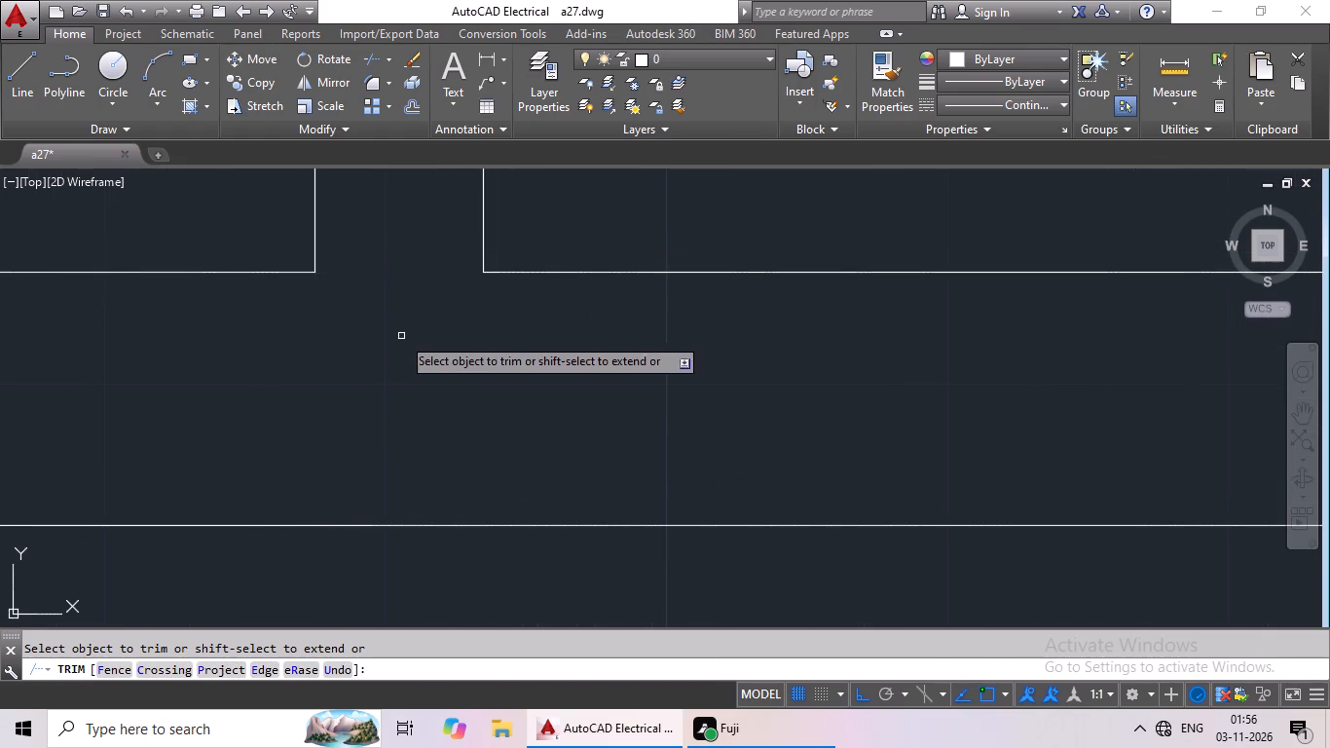
Trim the overhanging stub and crossing lines where the first partition west of the central wall meets the south outer wall.
{"action": "scroll", "coordinate": [421, 359], "scroll_direction": "down", "scroll_amount": 3}
{"action": "middle_click_drag", "start_coordinate": [279, 471], "coordinate": [733, 465]}
{"action": "scroll", "coordinate": [607, 494], "scroll_direction": "down", "scroll_amount": 2}
{"action": "middle_click_drag", "start_coordinate": [473, 506], "coordinate": [672, 505]}
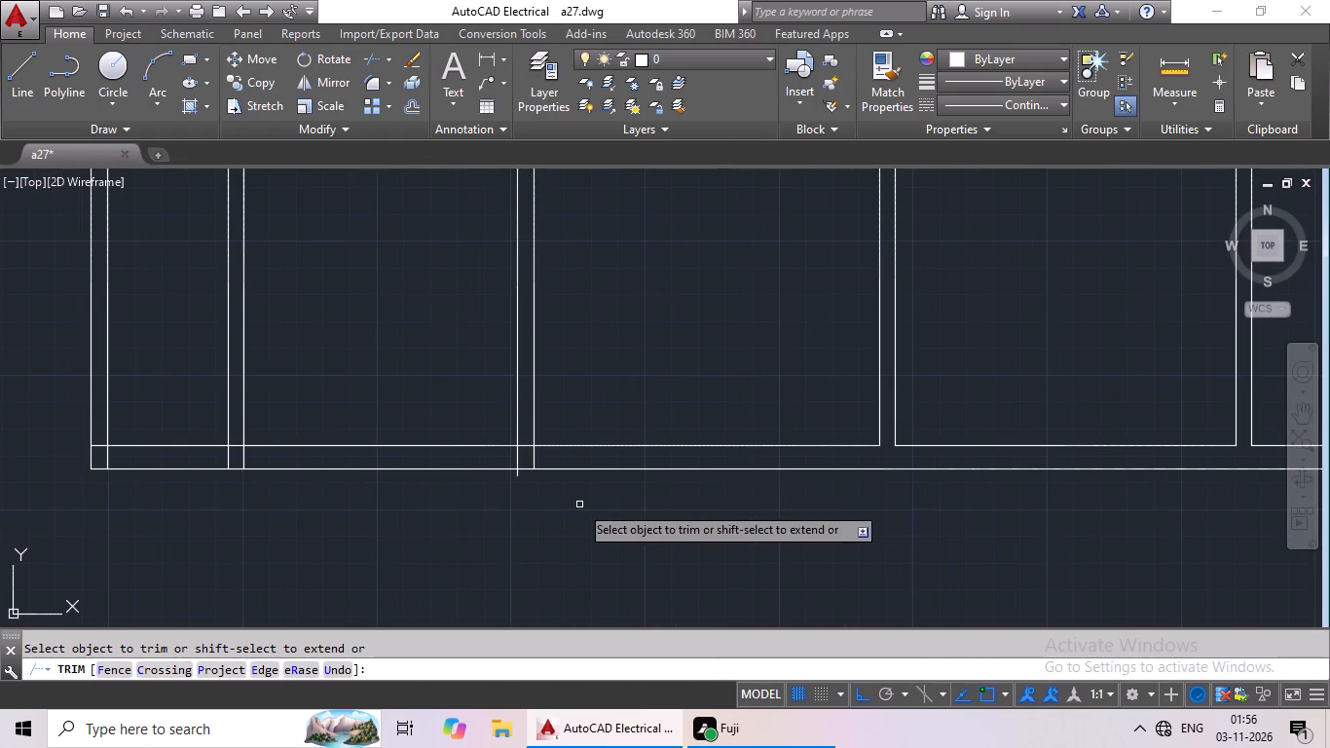
{"action": "scroll", "coordinate": [518, 474], "scroll_direction": "up", "scroll_amount": 4}
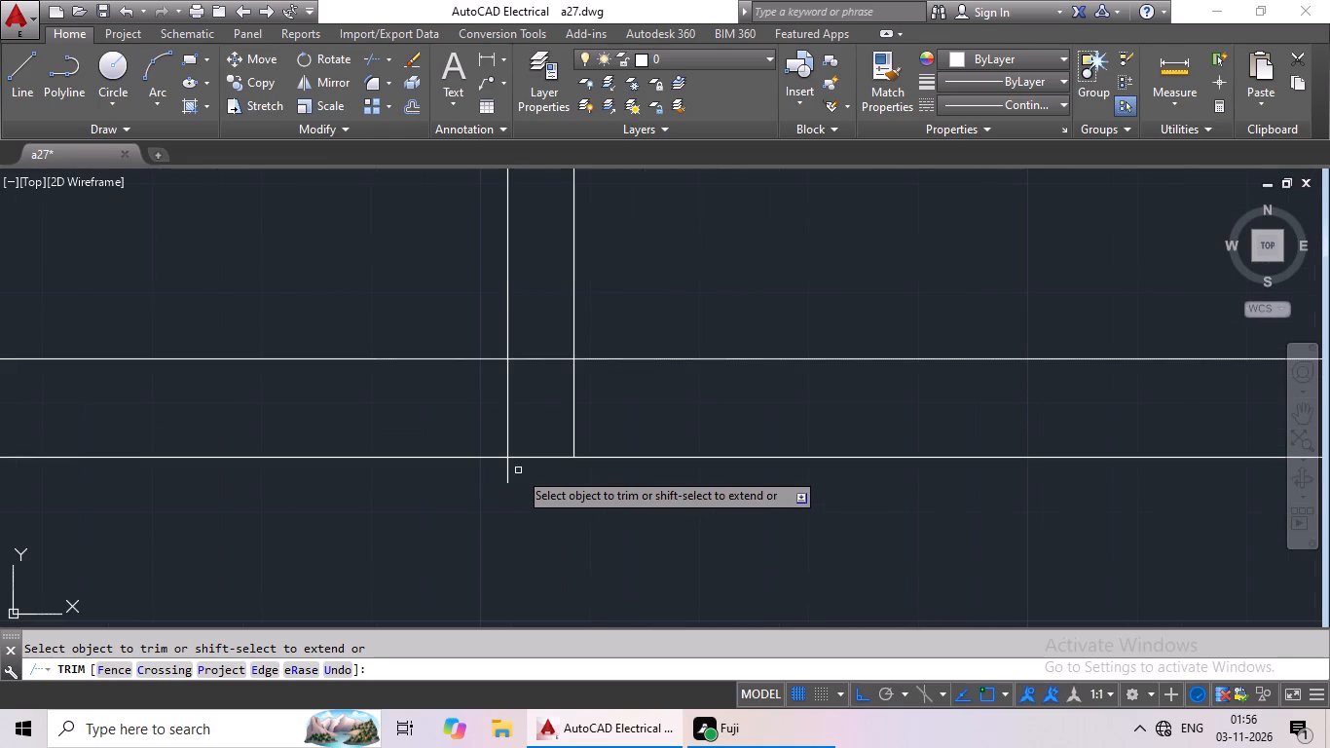
{"action": "left_click", "coordinate": [509, 469]}
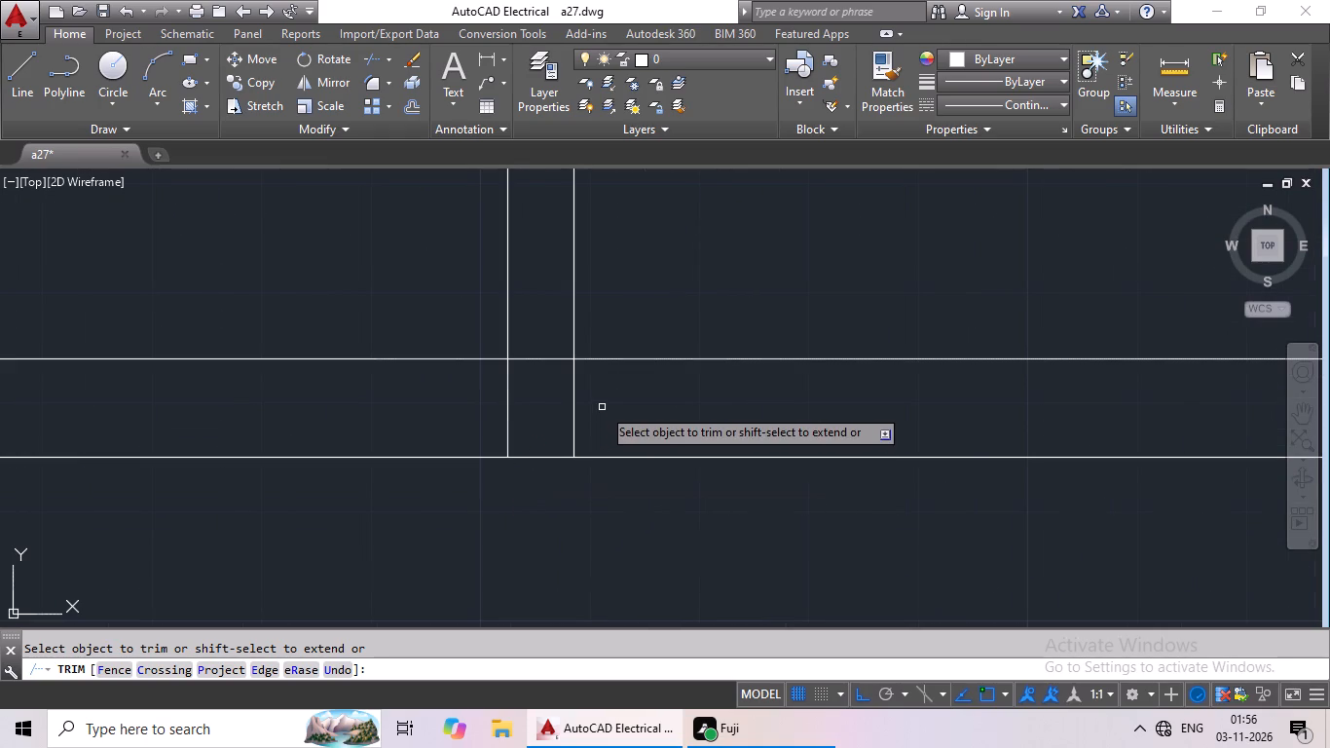
{"action": "scroll", "coordinate": [603, 407], "scroll_direction": "up", "scroll_amount": 3}
{"action": "left_click_drag", "start_coordinate": [646, 391], "coordinate": [178, 482]}
{"action": "scroll", "coordinate": [397, 451], "scroll_direction": "down", "scroll_amount": 2}
{"action": "left_click_drag", "start_coordinate": [396, 333], "coordinate": [384, 381]}
{"action": "left_click", "coordinate": [384, 381]}
Trim the crossing lines where the southern row's westernmost partition meets the south outer wall.
{"action": "scroll", "coordinate": [459, 401], "scroll_direction": "down", "scroll_amount": 2}
{"action": "middle_click_drag", "start_coordinate": [393, 478], "coordinate": [394, 478]}
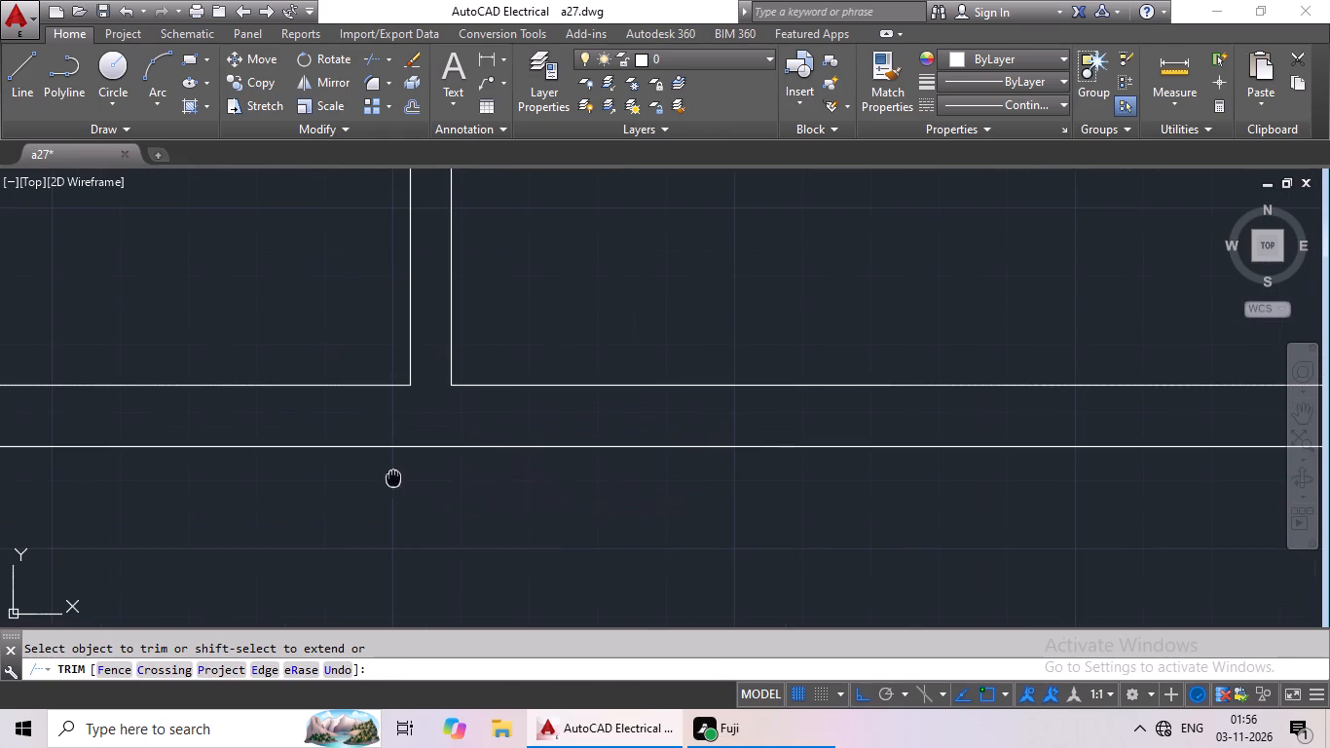
{"action": "middle_click_drag", "start_coordinate": [394, 478], "coordinate": [648, 474]}
{"action": "scroll", "coordinate": [416, 541], "scroll_direction": "down", "scroll_amount": 3}
{"action": "middle_click_drag", "start_coordinate": [380, 546], "coordinate": [549, 535]}
{"action": "scroll", "coordinate": [477, 496], "scroll_direction": "up", "scroll_amount": 3}
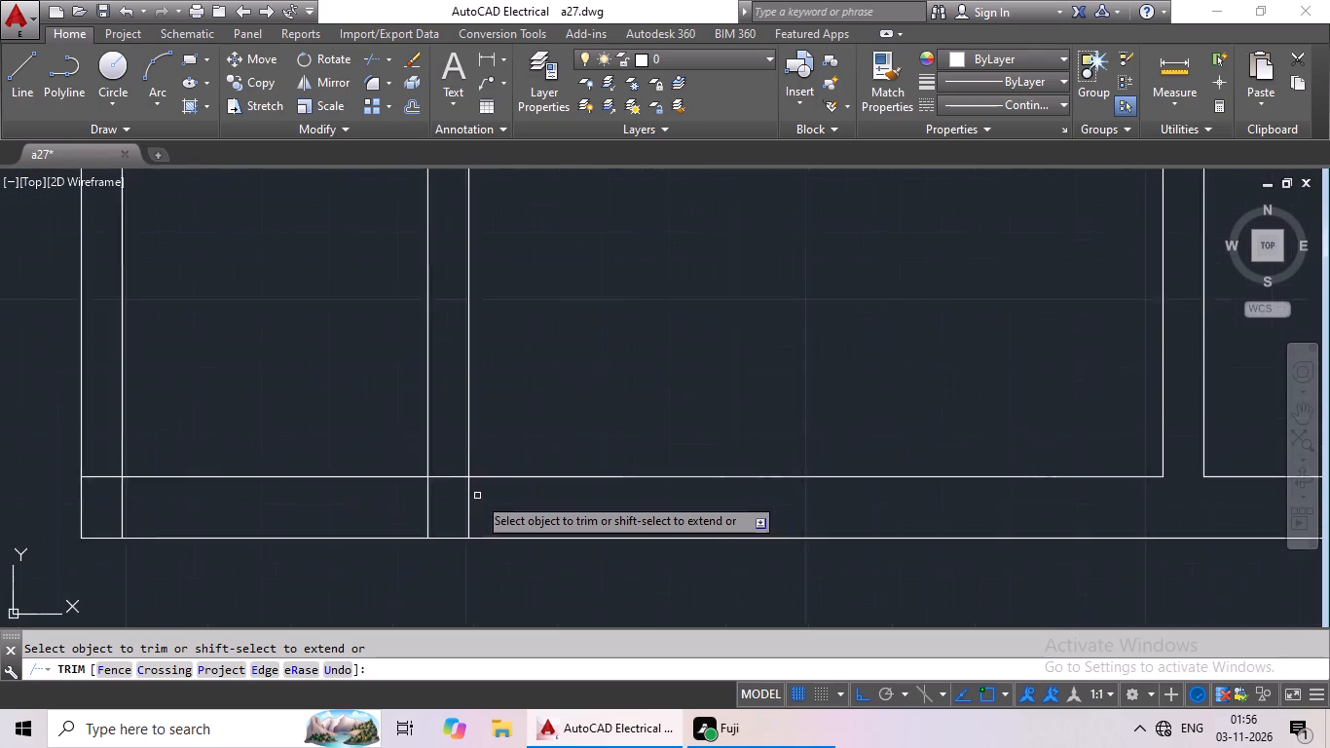
{"action": "scroll", "coordinate": [477, 496], "scroll_direction": "up", "scroll_amount": 1}
{"action": "left_click_drag", "start_coordinate": [503, 489], "coordinate": [360, 510]}
{"action": "left_click", "coordinate": [360, 510]}
{"action": "left_click_drag", "start_coordinate": [433, 436], "coordinate": [411, 501]}
{"action": "left_click_drag", "start_coordinate": [411, 501], "coordinate": [421, 499]}
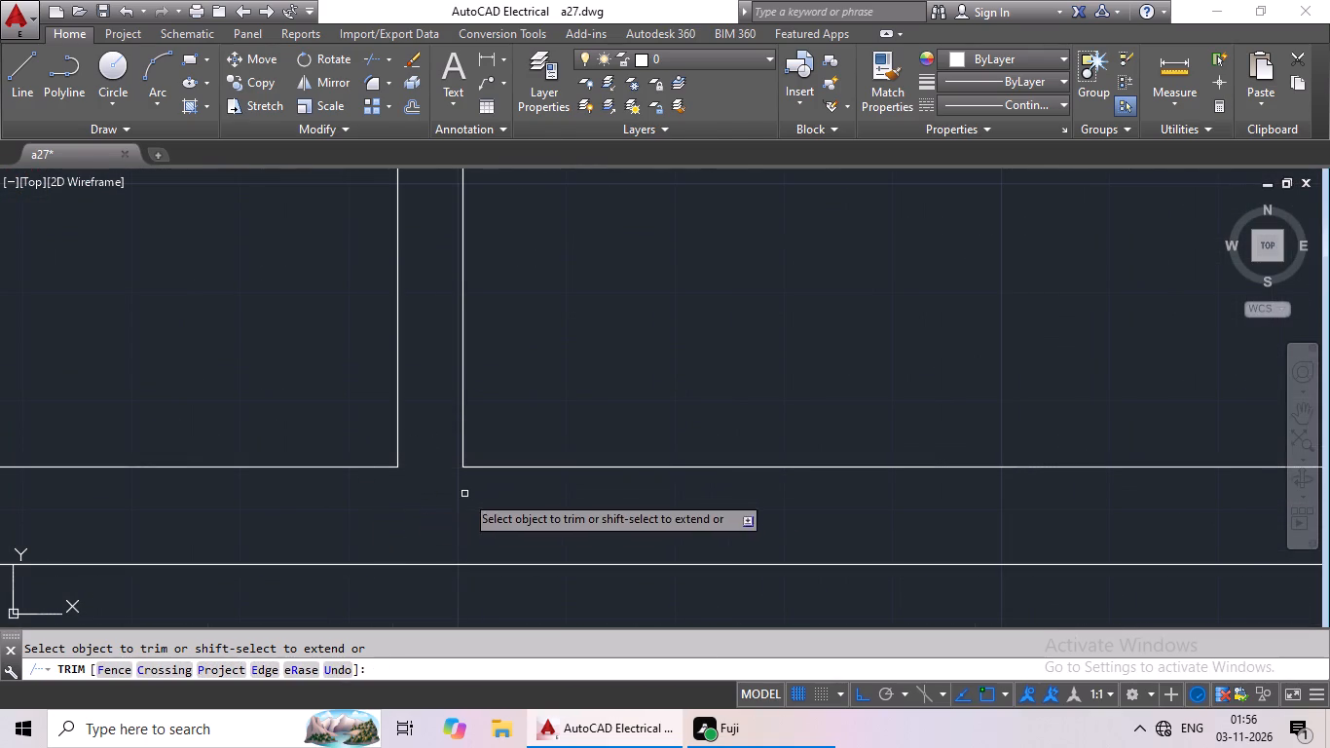
Trim the crossing wall lines at the southwest outer corner of the southern row.
{"action": "scroll", "coordinate": [468, 493], "scroll_direction": "down", "scroll_amount": 2}
{"action": "middle_click_drag", "start_coordinate": [378, 559], "coordinate": [569, 554]}
{"action": "scroll", "coordinate": [436, 489], "scroll_direction": "up", "scroll_amount": 3}
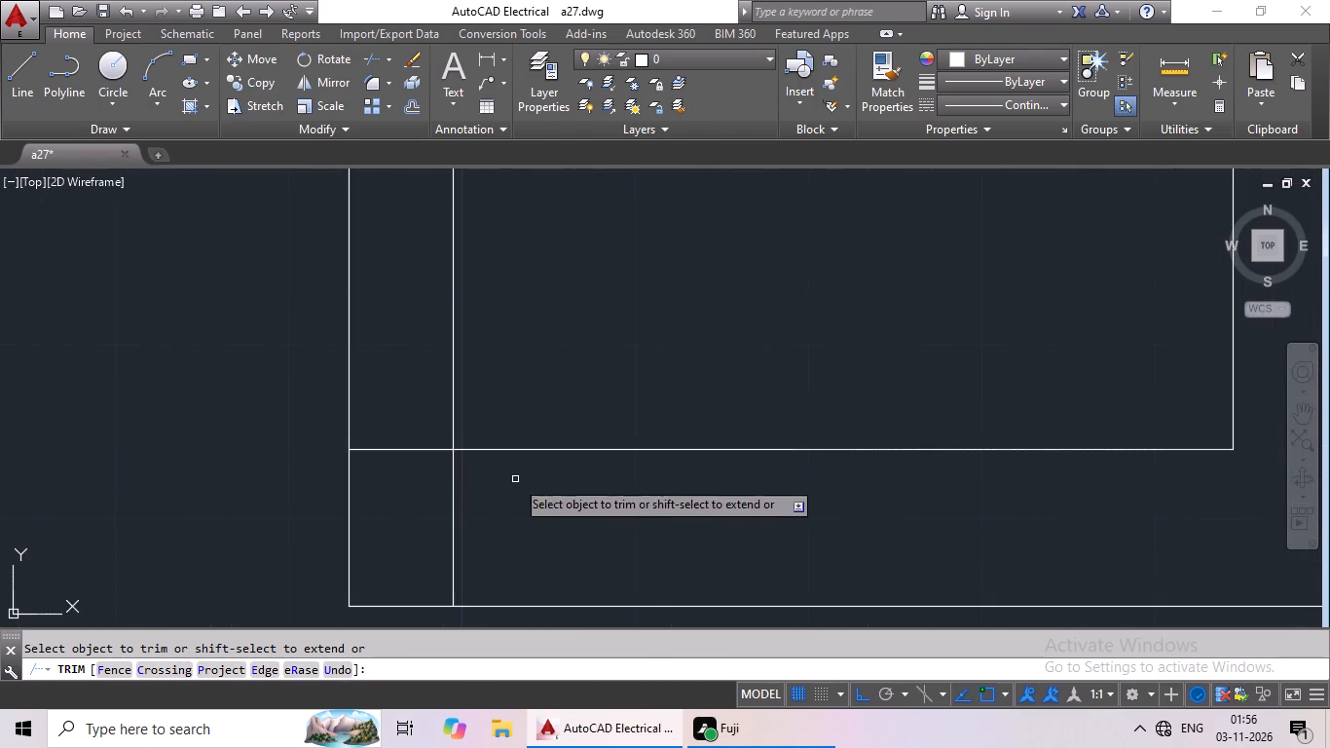
{"action": "left_click_drag", "start_coordinate": [512, 481], "coordinate": [428, 530]}
{"action": "left_click", "coordinate": [427, 533]}
{"action": "left_click_drag", "start_coordinate": [414, 407], "coordinate": [415, 506]}
{"action": "left_click", "coordinate": [418, 498]}
Trim the crossing lines where the first partition west of the central wall meets the southern row's north wall.
{"action": "scroll", "coordinate": [445, 522], "scroll_direction": "down", "scroll_amount": 3}
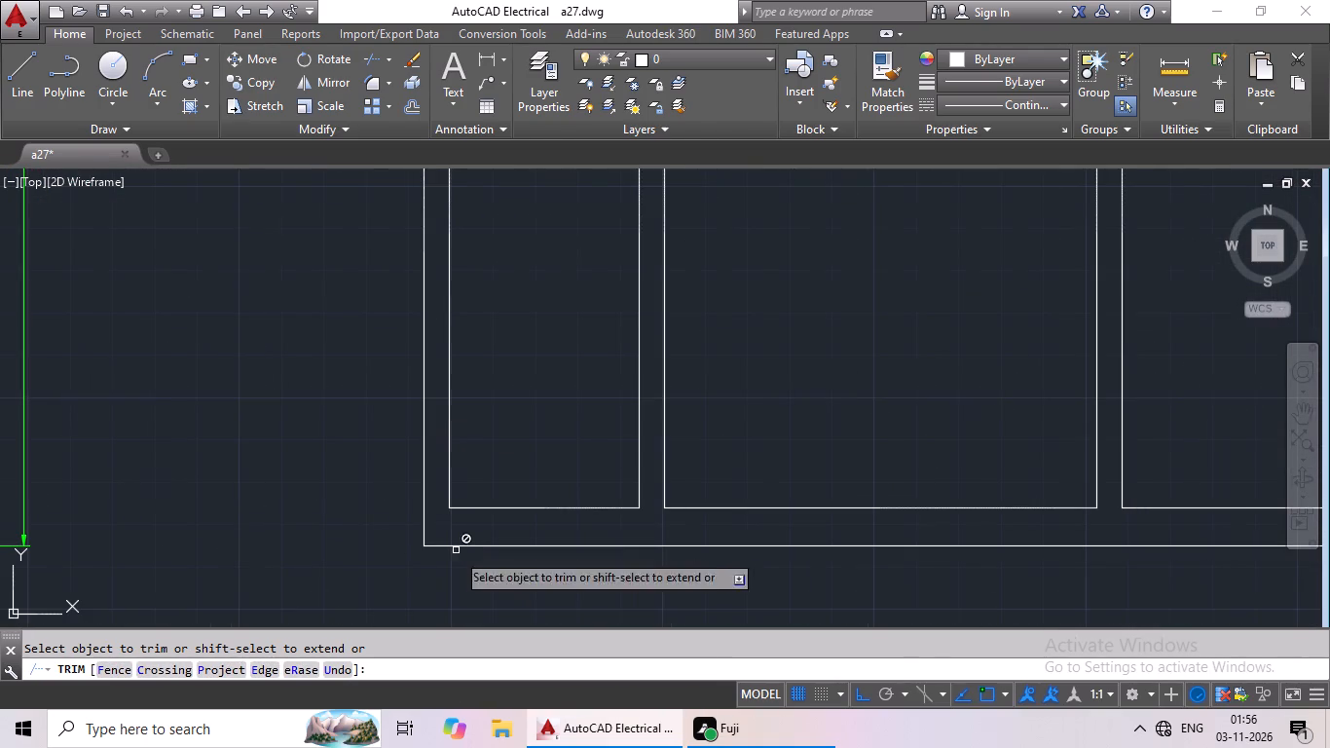
{"action": "middle_click_drag", "start_coordinate": [456, 637], "coordinate": [464, 700]}
{"action": "scroll", "coordinate": [793, 243], "scroll_direction": "down", "scroll_amount": 3}
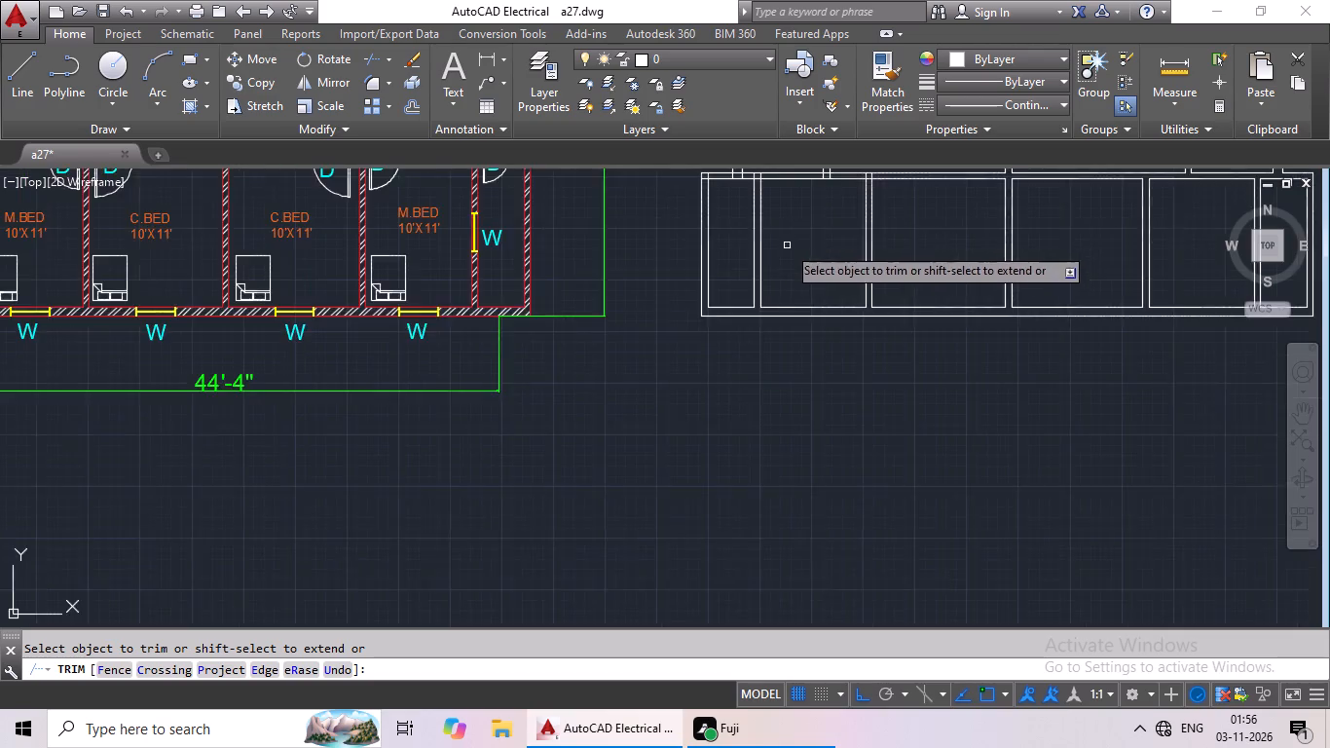
{"action": "middle_click_drag", "start_coordinate": [783, 250], "coordinate": [696, 353]}
{"action": "scroll", "coordinate": [740, 280], "scroll_direction": "up", "scroll_amount": 4}
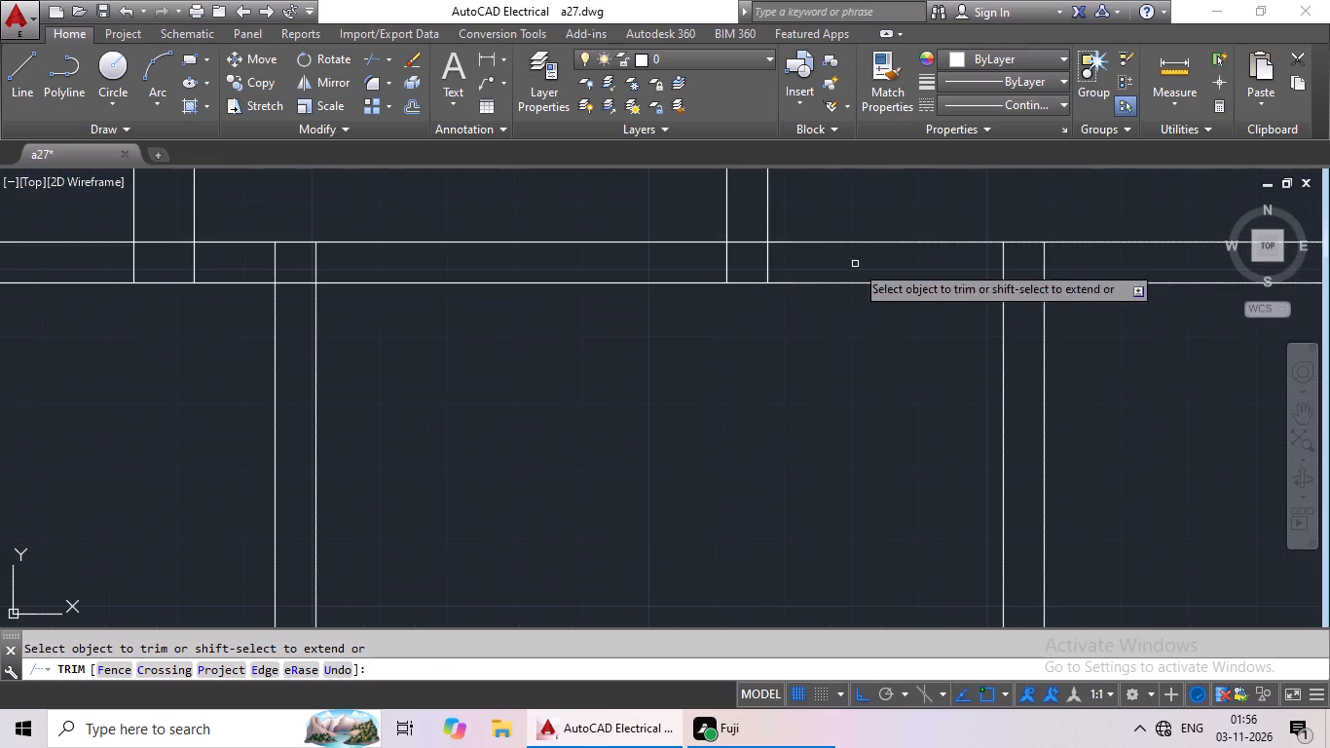
{"action": "middle_click_drag", "start_coordinate": [1044, 255], "coordinate": [769, 257]}
{"action": "scroll", "coordinate": [745, 274], "scroll_direction": "up", "scroll_amount": 2}
{"action": "left_click_drag", "start_coordinate": [861, 230], "coordinate": [593, 239]}
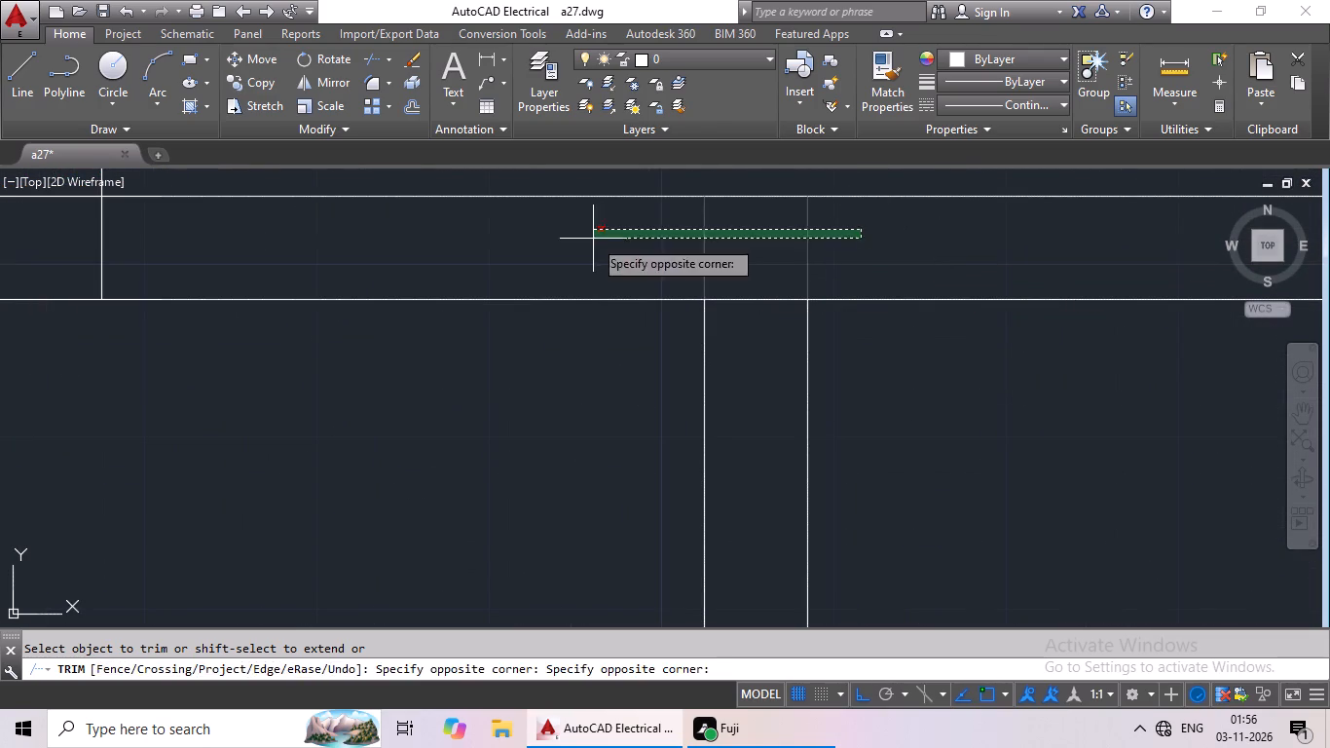
{"action": "left_click_drag", "start_coordinate": [592, 239], "coordinate": [614, 245]}
{"action": "left_click_drag", "start_coordinate": [803, 246], "coordinate": [748, 318]}
{"action": "left_click", "coordinate": [748, 318]}
Trim the crossing lines where the east wall of the small southwestern rooms comes down onto the southern row's north wall.
{"action": "scroll", "coordinate": [761, 307], "scroll_direction": "down", "scroll_amount": 1}
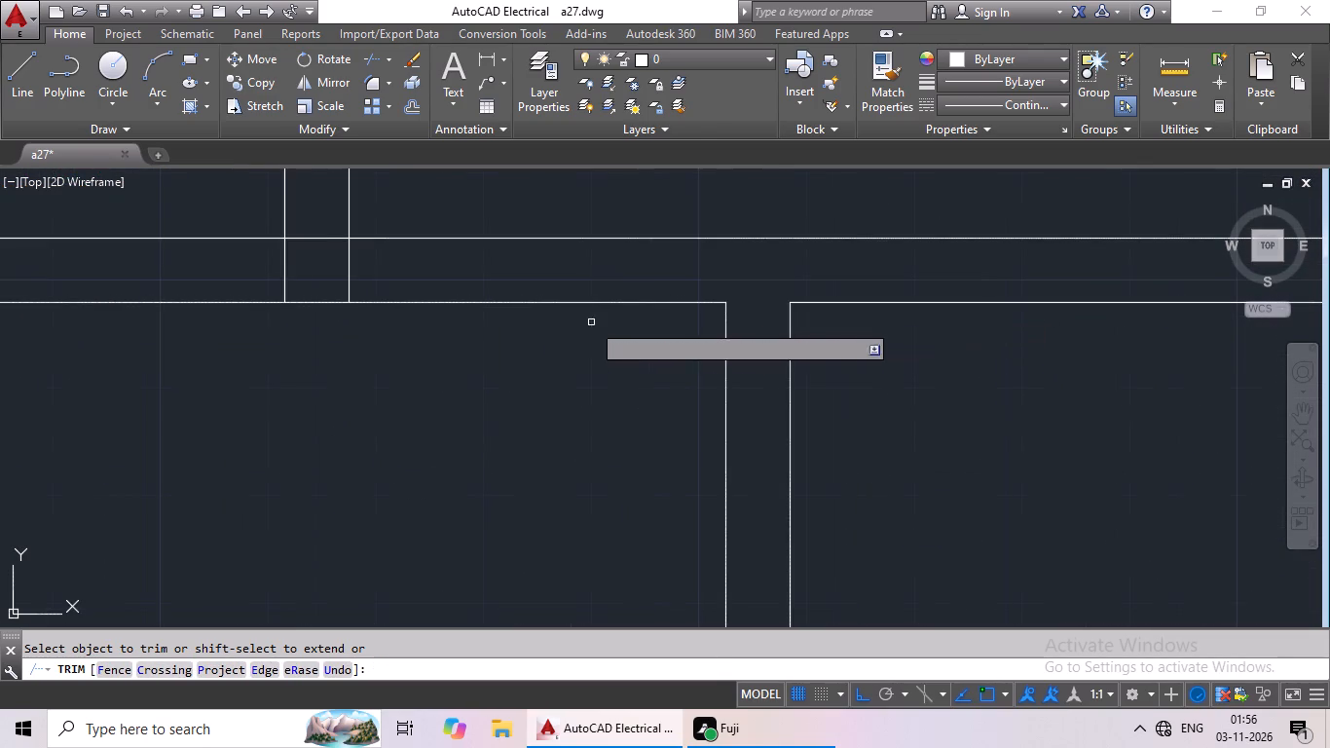
{"action": "middle_click_drag", "start_coordinate": [559, 322], "coordinate": [753, 316]}
{"action": "scroll", "coordinate": [540, 259], "scroll_direction": "up", "scroll_amount": 2}
{"action": "left_click_drag", "start_coordinate": [647, 244], "coordinate": [389, 273]}
{"action": "left_click", "coordinate": [354, 272]}
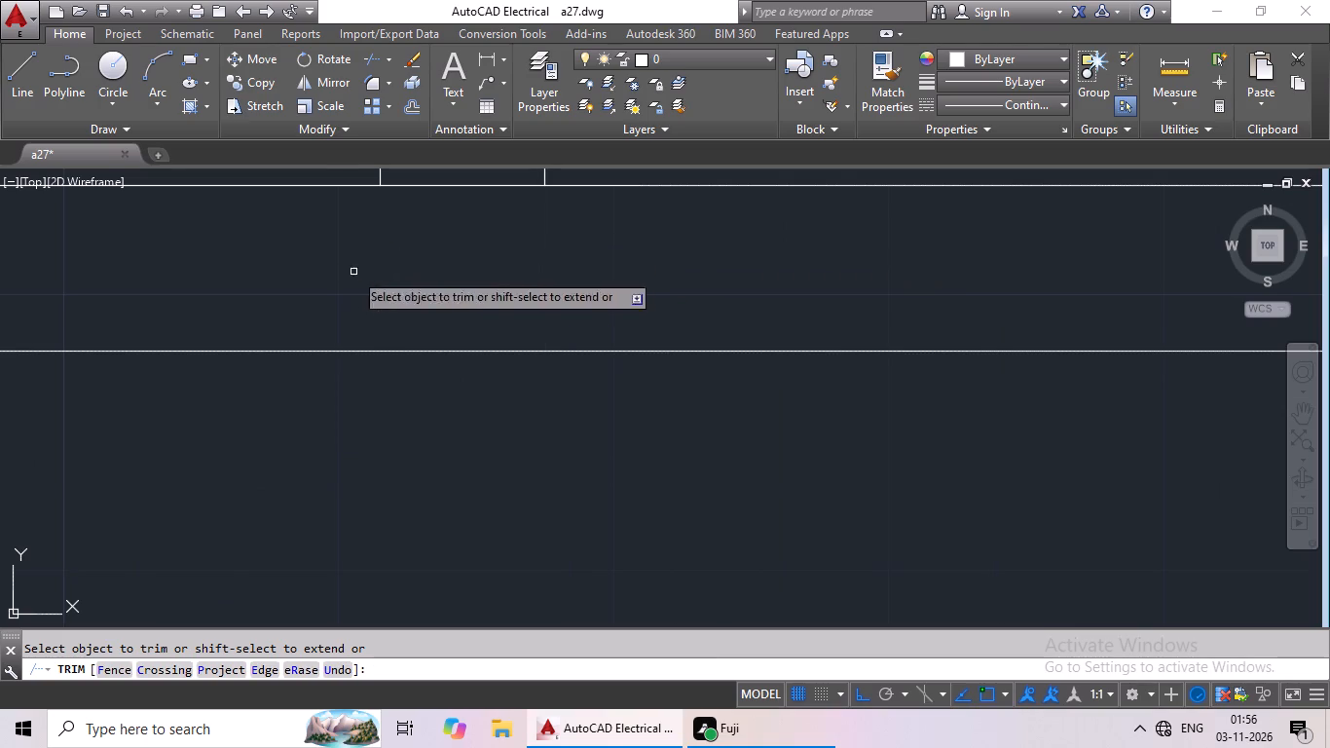
{"action": "middle_click_drag", "start_coordinate": [482, 258], "coordinate": [511, 391]}
{"action": "left_click_drag", "start_coordinate": [507, 269], "coordinate": [501, 394]}
{"action": "left_click_drag", "start_coordinate": [501, 393], "coordinate": [523, 384]}
Trim the crossing lines where the southern row's westernmost partition meets that row's north wall.
{"action": "scroll", "coordinate": [584, 373], "scroll_direction": "down", "scroll_amount": 3}
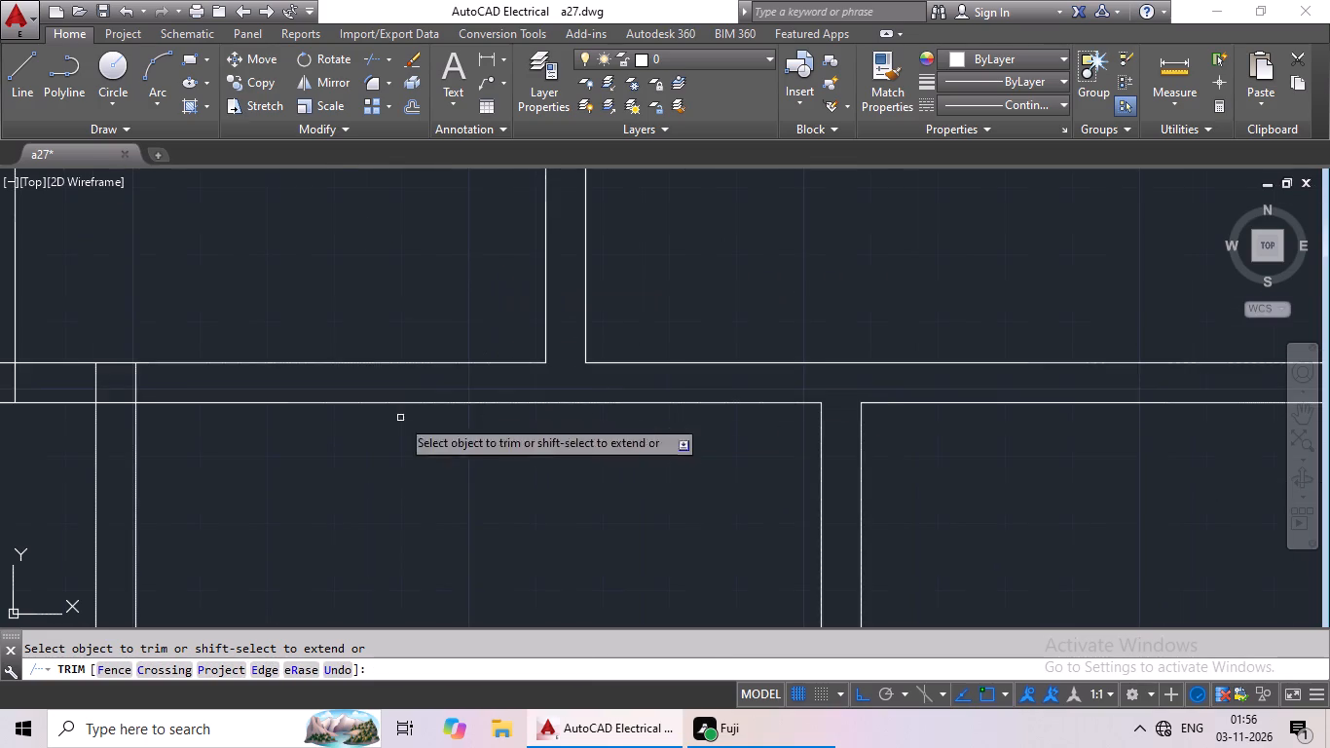
{"action": "middle_click_drag", "start_coordinate": [400, 418], "coordinate": [746, 396]}
{"action": "scroll", "coordinate": [468, 370], "scroll_direction": "up", "scroll_amount": 3}
{"action": "left_click_drag", "start_coordinate": [675, 300], "coordinate": [279, 347]}
{"action": "left_click_drag", "start_coordinate": [279, 347], "coordinate": [313, 349]}
{"action": "left_click_drag", "start_coordinate": [377, 331], "coordinate": [405, 513]}
{"action": "left_click_drag", "start_coordinate": [405, 511], "coordinate": [492, 474]}
Trim the crossing lines where the upper block's west outer wall meets the southern row's north wall.
{"action": "scroll", "coordinate": [548, 449], "scroll_direction": "down", "scroll_amount": 3}
{"action": "scroll", "coordinate": [400, 420], "scroll_direction": "up", "scroll_amount": 4}
{"action": "left_click_drag", "start_coordinate": [575, 383], "coordinate": [74, 421]}
{"action": "left_click_drag", "start_coordinate": [284, 240], "coordinate": [267, 388]}
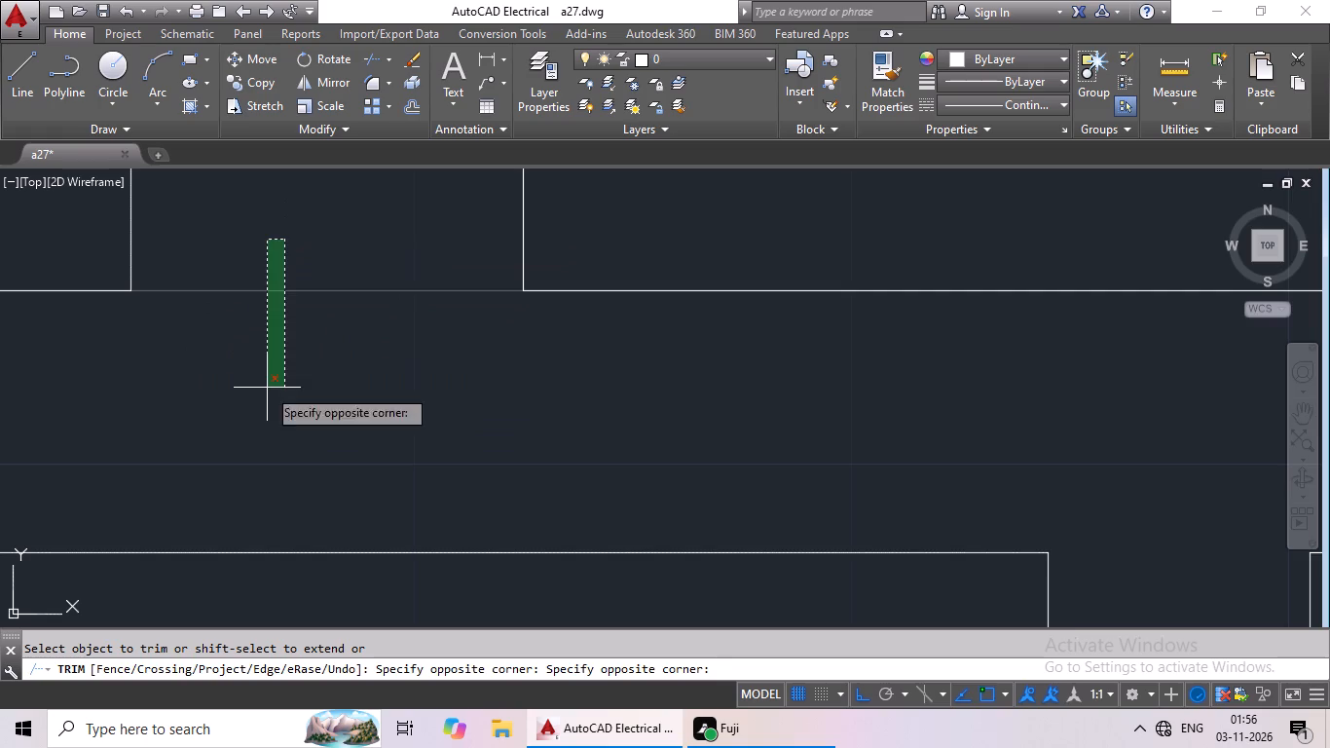
{"action": "left_click_drag", "start_coordinate": [267, 388], "coordinate": [286, 387]}
Trim the crossing wall lines at the northwest outer corner of the southern row and finish trimming.
{"action": "scroll", "coordinate": [340, 373], "scroll_direction": "down", "scroll_amount": 6}
{"action": "scroll", "coordinate": [261, 406], "scroll_direction": "up", "scroll_amount": 3}
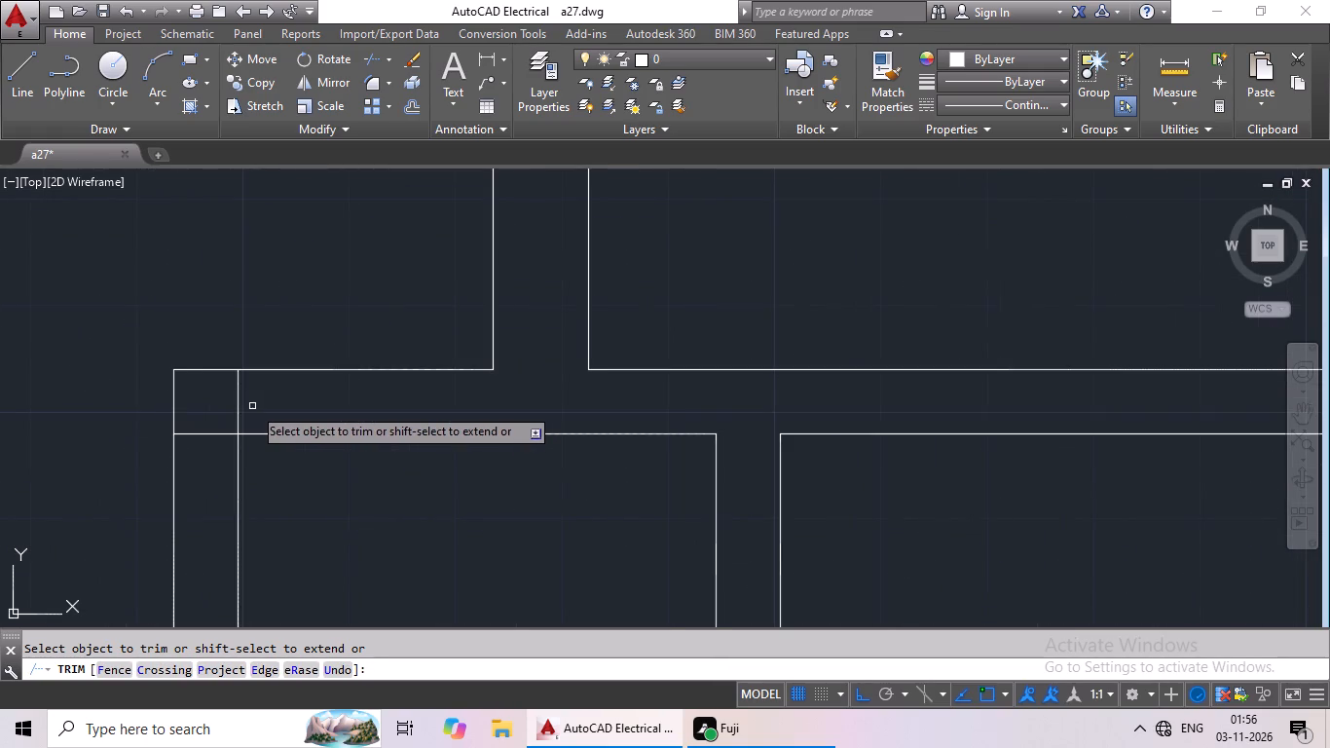
{"action": "middle_click_drag", "start_coordinate": [252, 406], "coordinate": [339, 384]}
{"action": "scroll", "coordinate": [261, 384], "scroll_direction": "up", "scroll_amount": 2}
{"action": "left_click_drag", "start_coordinate": [452, 341], "coordinate": [364, 385]}
{"action": "left_click", "coordinate": [364, 385]}
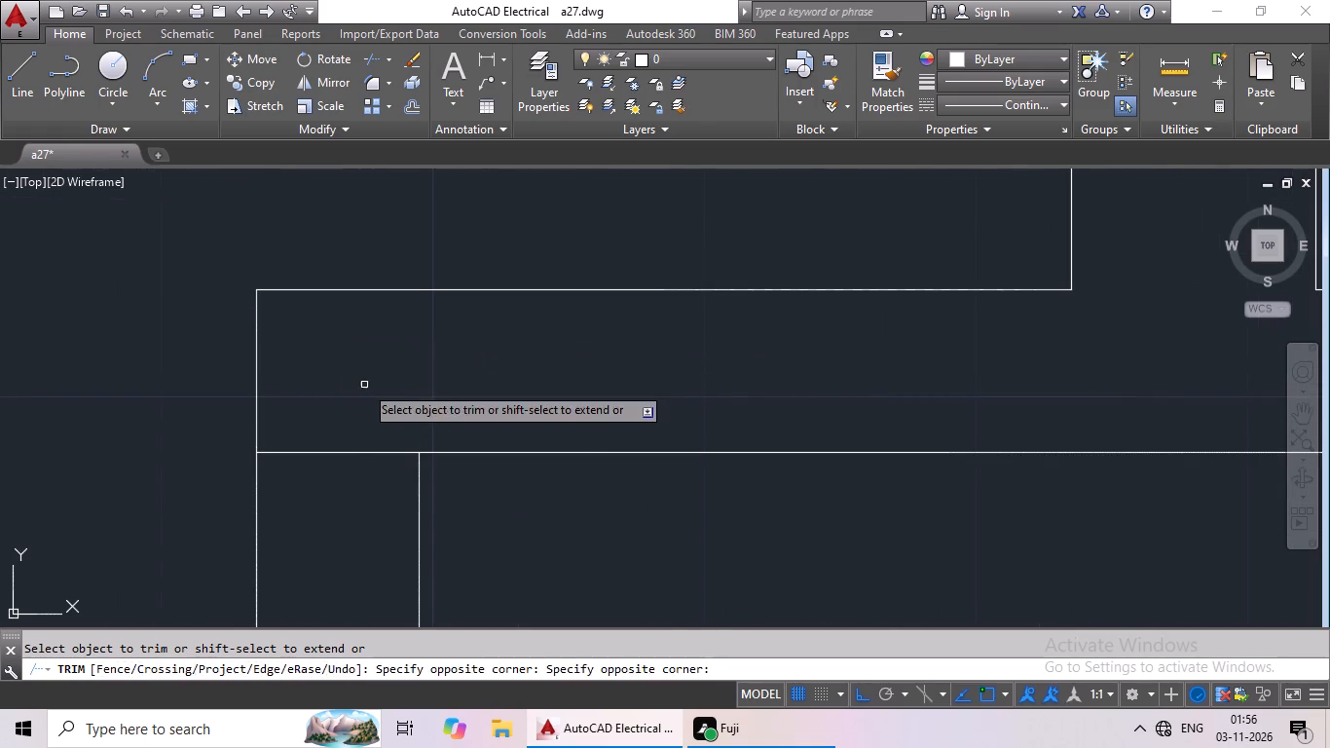
{"action": "left_click_drag", "start_coordinate": [356, 385], "coordinate": [315, 515]}
{"action": "left_click", "coordinate": [315, 507]}
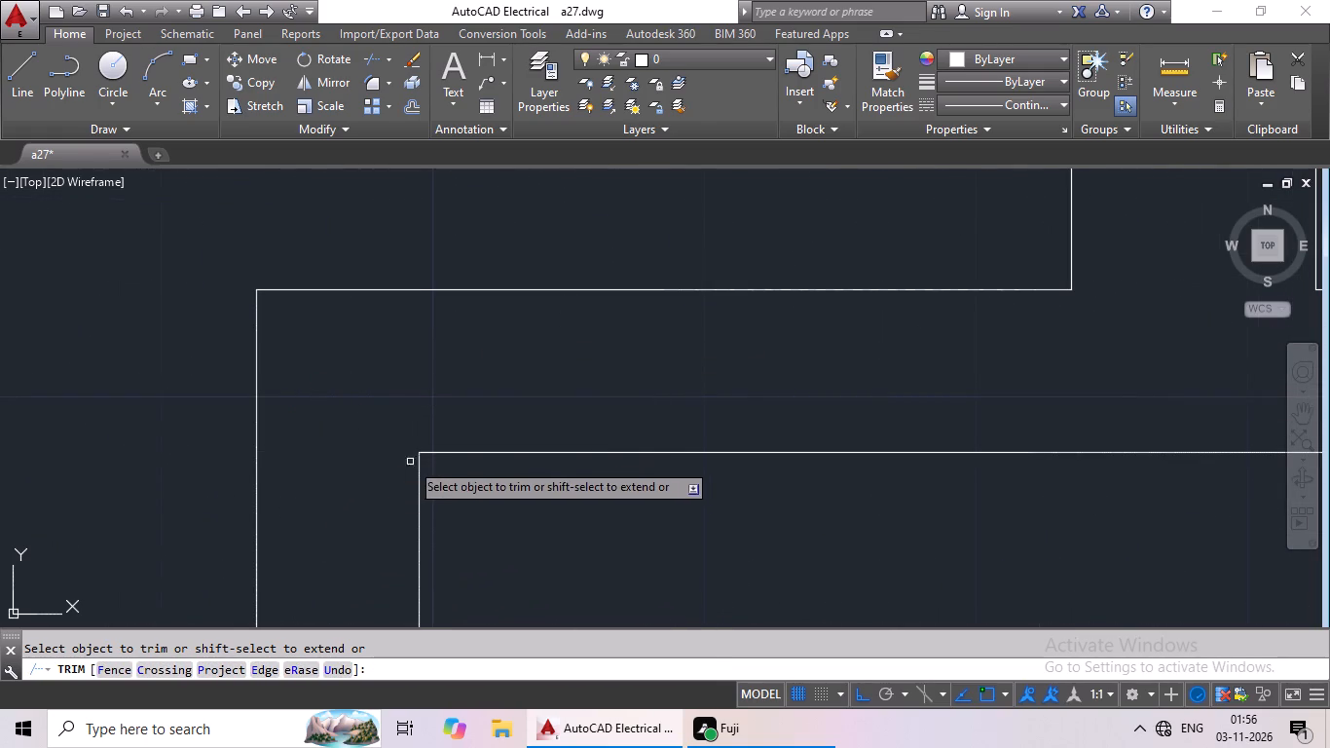
{"action": "scroll", "coordinate": [511, 458], "scroll_direction": "down", "scroll_amount": 5}
{"action": "middle_click_drag", "start_coordinate": [578, 503], "coordinate": [534, 380]}
{"action": "scroll", "coordinate": [618, 417], "scroll_direction": "down", "scroll_amount": 2}
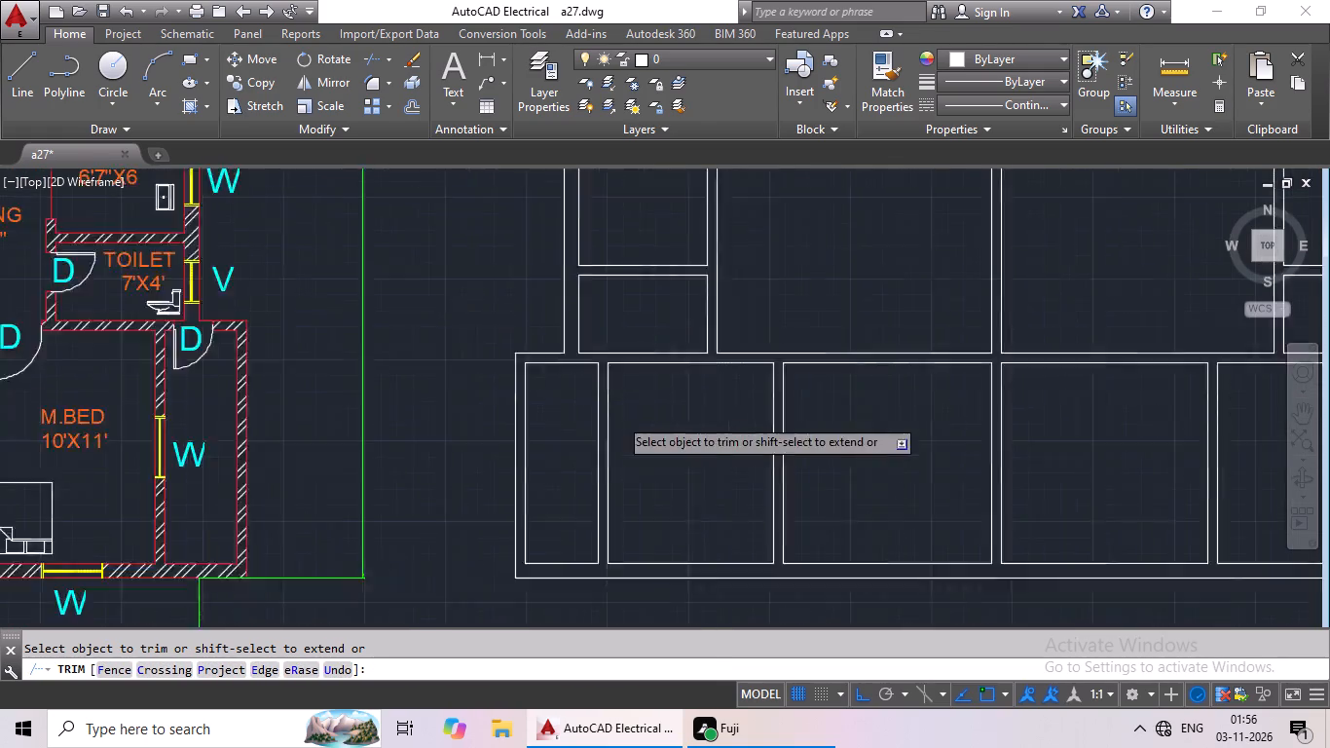
{"action": "middle_click_drag", "start_coordinate": [724, 439], "coordinate": [595, 512]}
{"action": "scroll", "coordinate": [655, 477], "scroll_direction": "down", "scroll_amount": 2}
{"action": "middle_click_drag", "start_coordinate": [662, 465], "coordinate": [621, 507]}
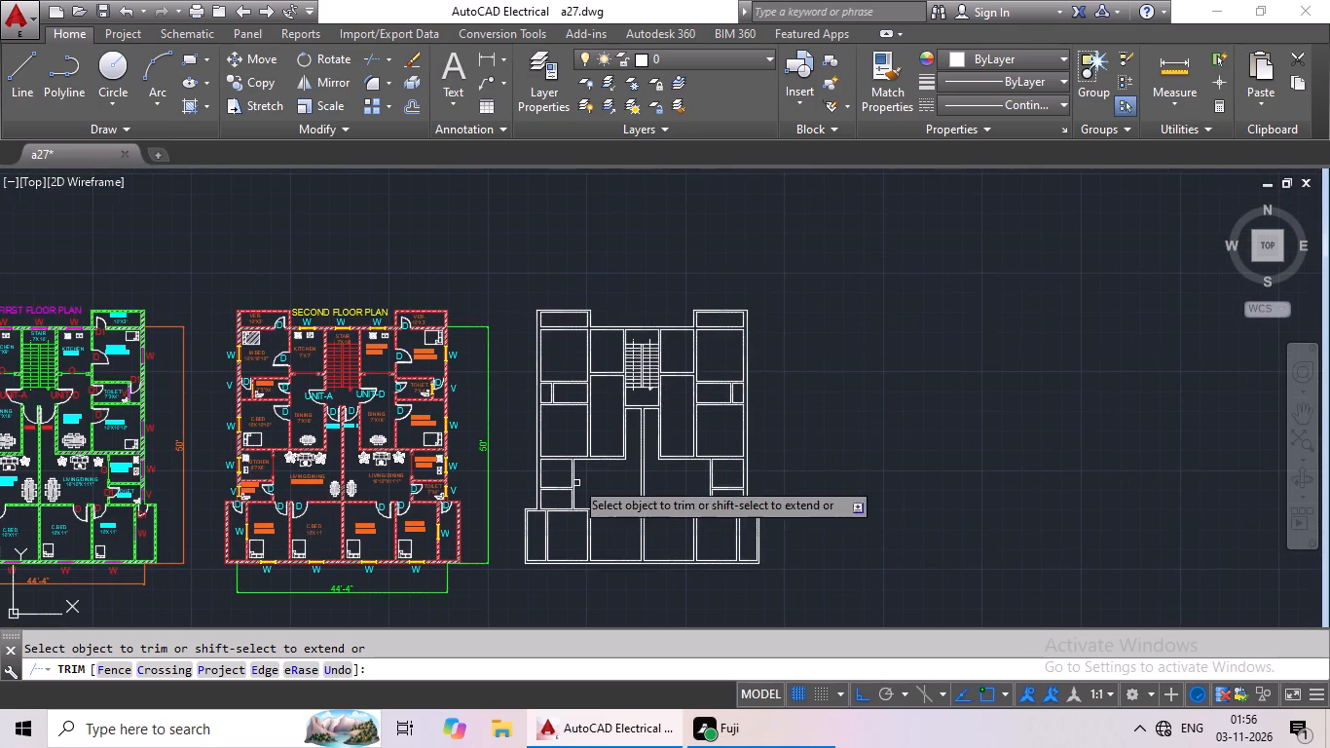
{"action": "key", "text": "Escape"}
{"action": "key", "text": "Escape"}
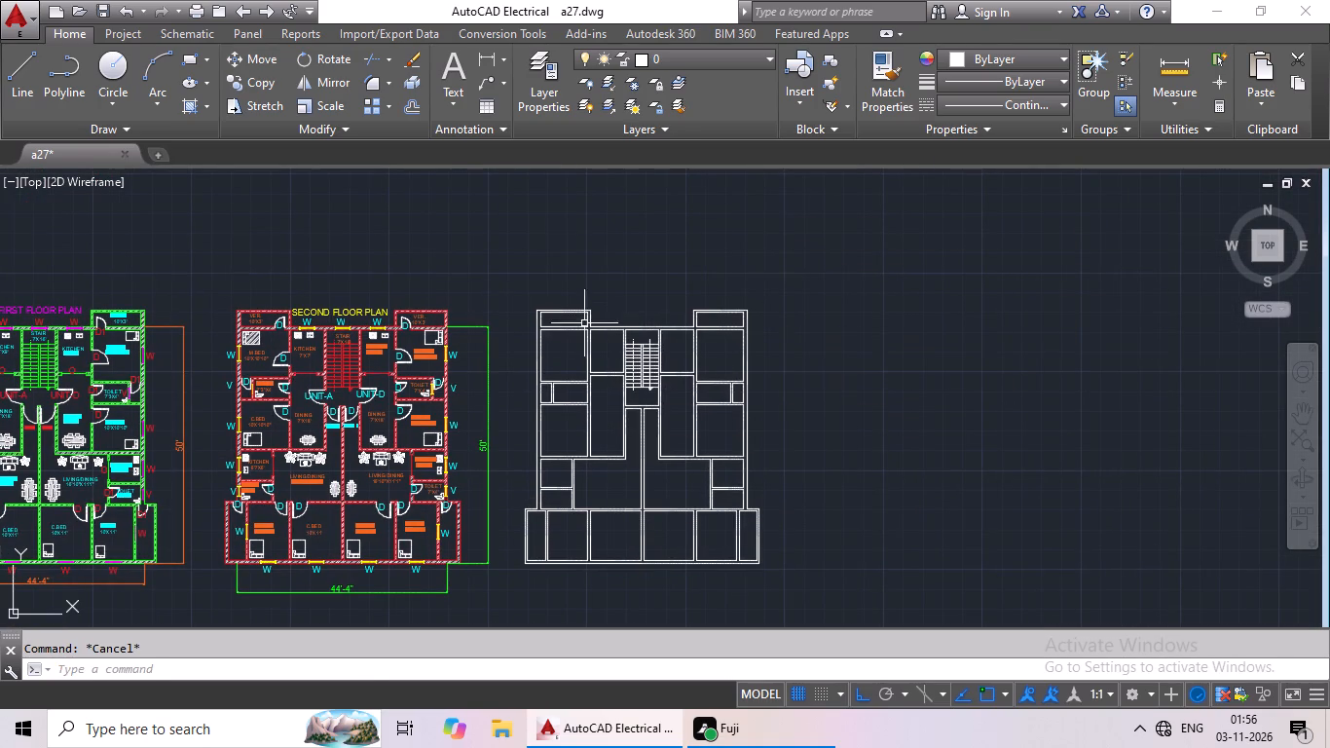
Draw a short line across the west outer wall's thickness at the middle of the large northwest room.
{"action": "left_click", "coordinate": [18, 87]}
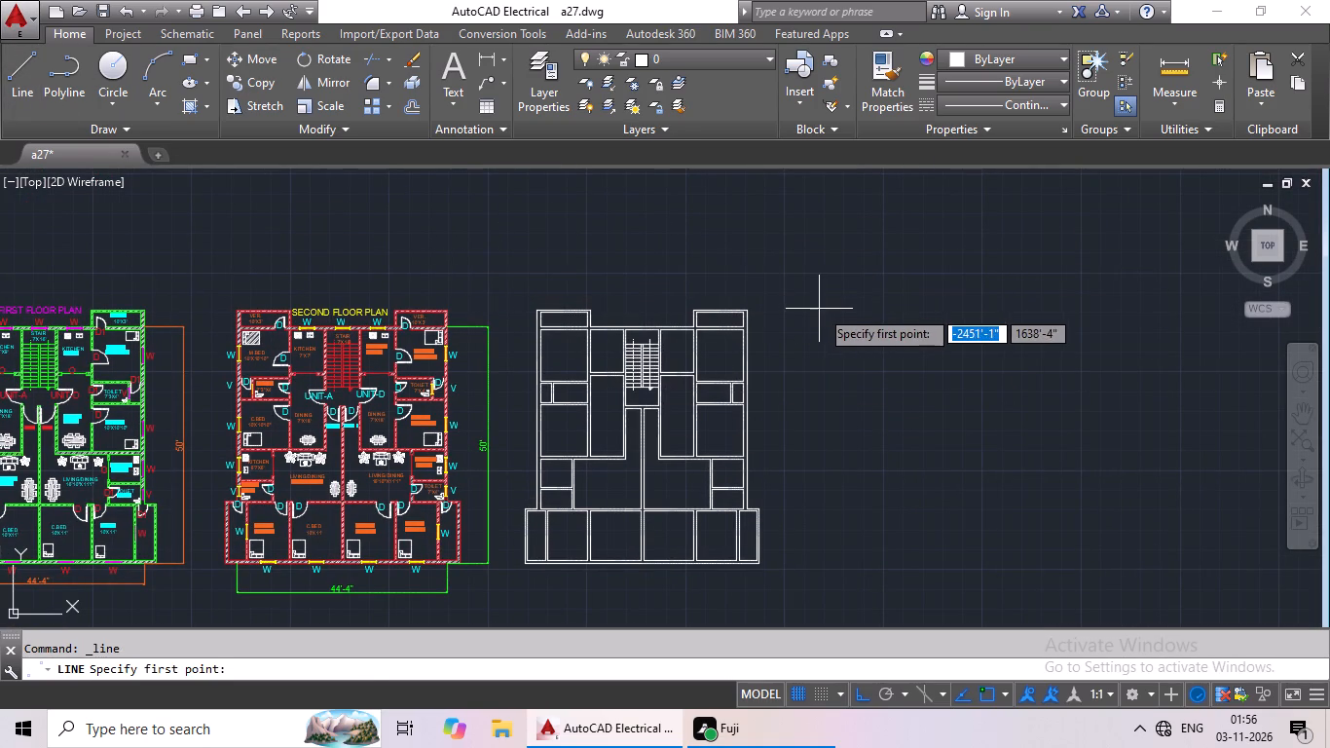
{"action": "middle_click_drag", "start_coordinate": [826, 305], "coordinate": [845, 263]}
{"action": "scroll", "coordinate": [590, 281], "scroll_direction": "up", "scroll_amount": 1}
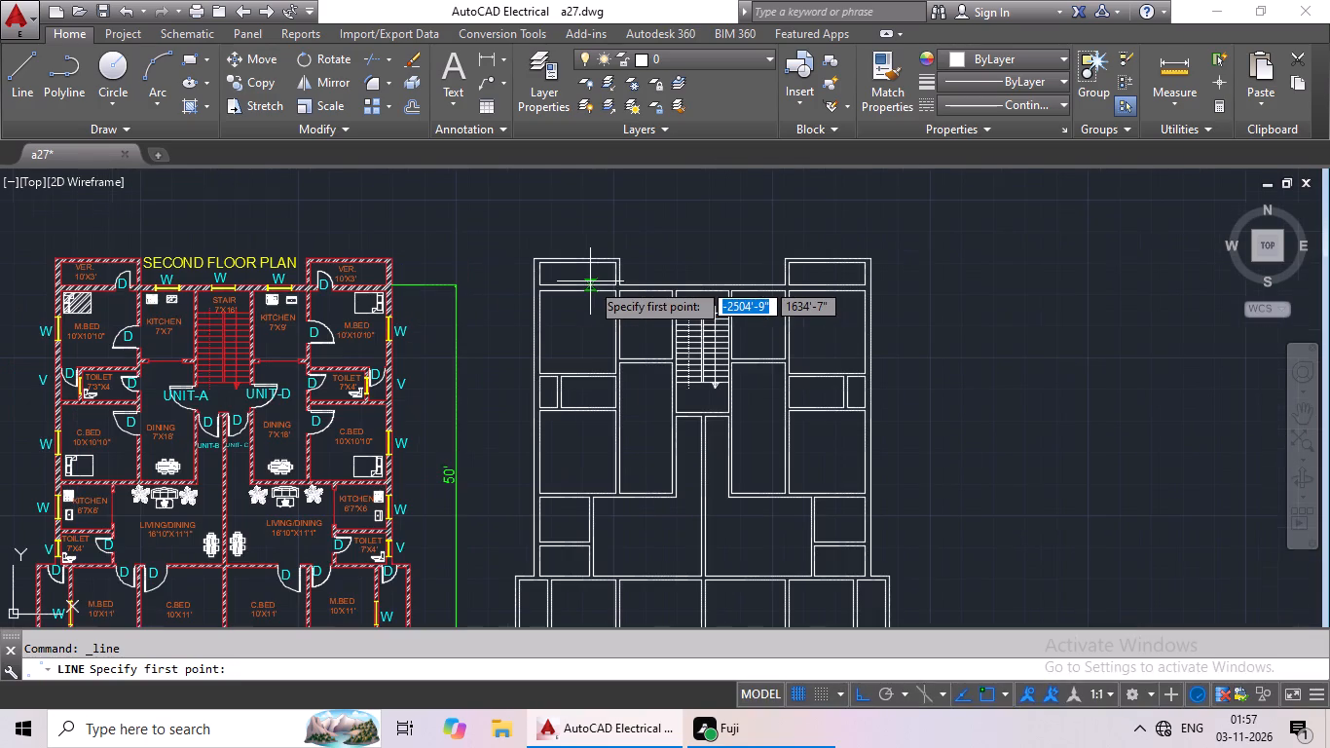
{"action": "scroll", "coordinate": [536, 326], "scroll_direction": "up", "scroll_amount": 1}
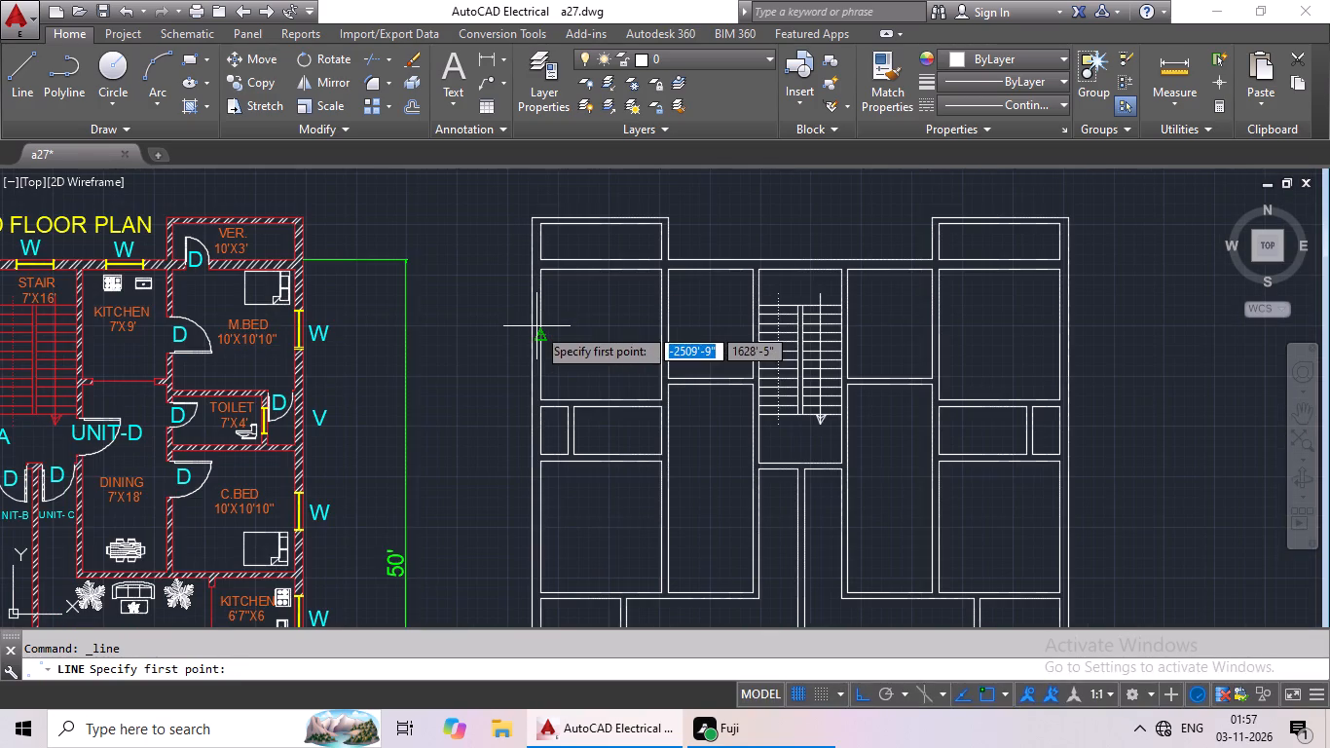
{"action": "left_click", "coordinate": [541, 336]}
{"action": "left_click_drag", "start_coordinate": [532, 334], "coordinate": [531, 335]}
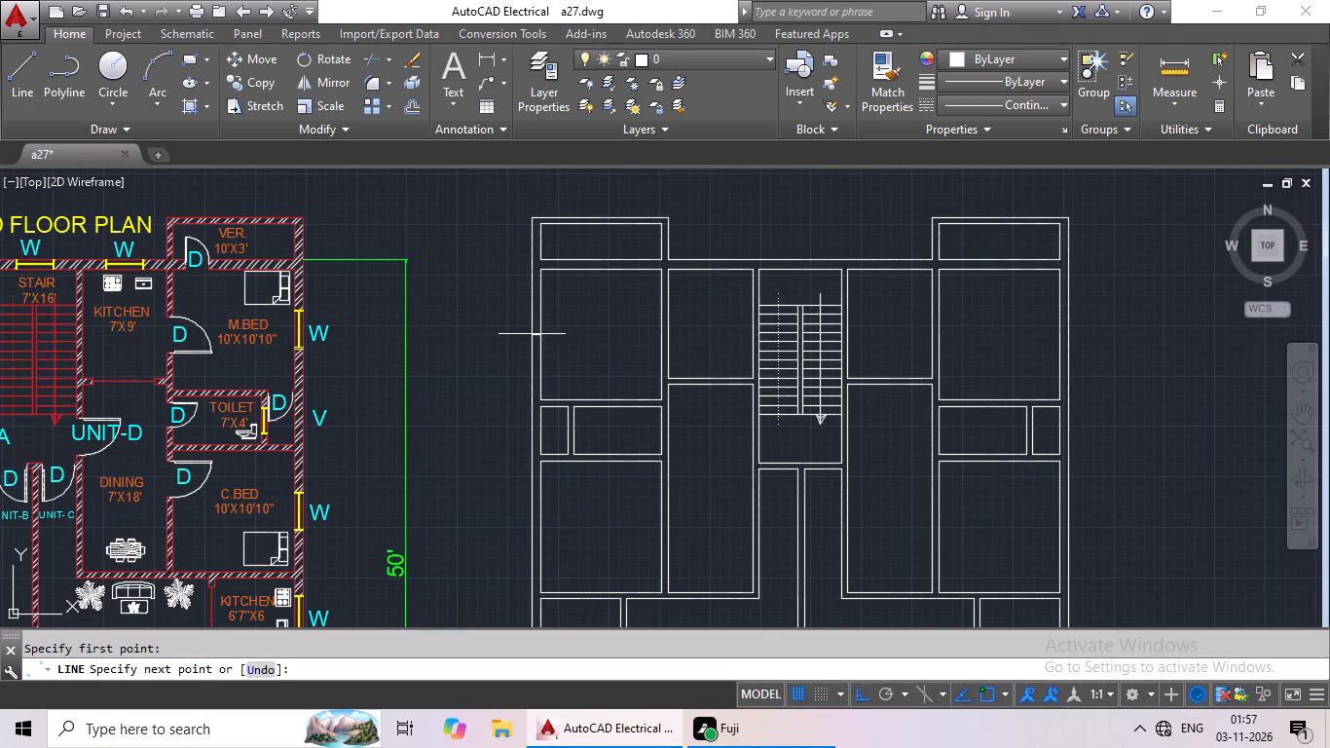
{"action": "left_click_drag", "start_coordinate": [531, 335], "coordinate": [541, 335]}
{"action": "key", "text": "Escape"}
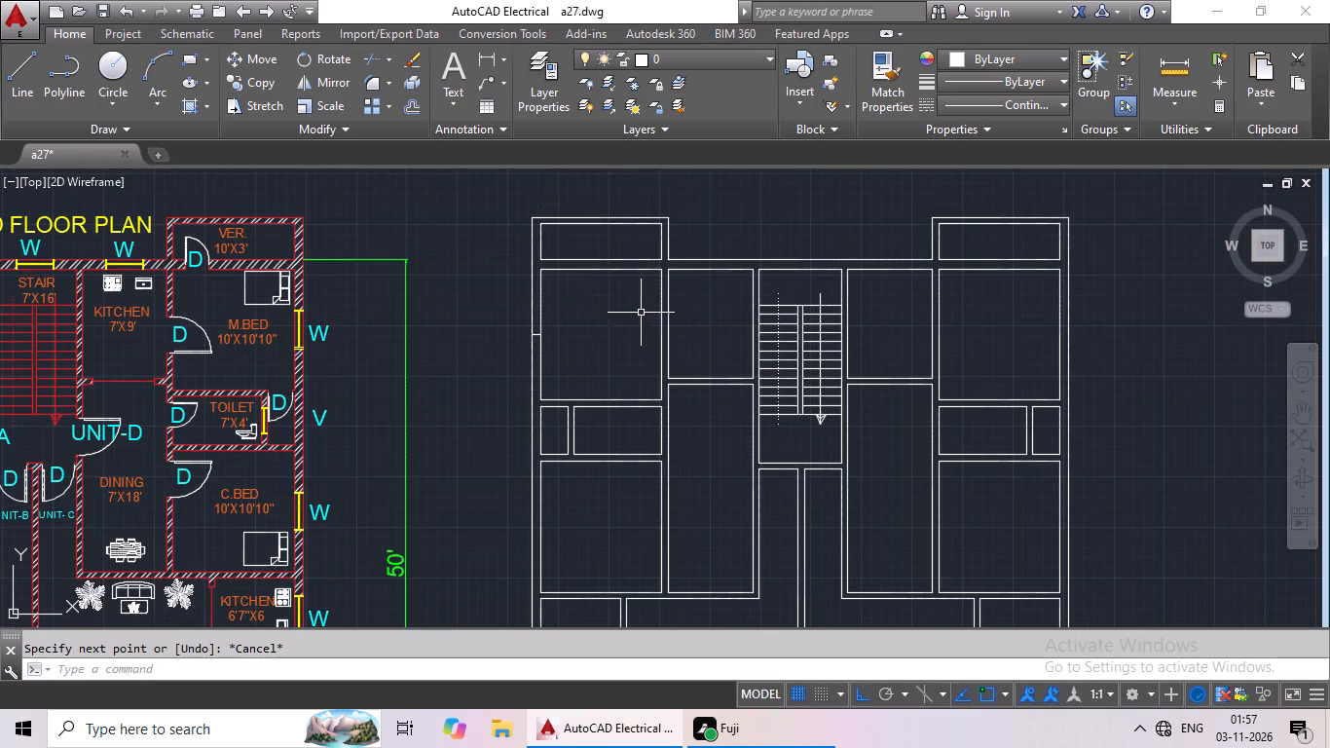
Draw a short line across the north outer wall at the middle of the room just west of the staircase.
{"action": "scroll", "coordinate": [569, 290], "scroll_direction": "down", "scroll_amount": 1}
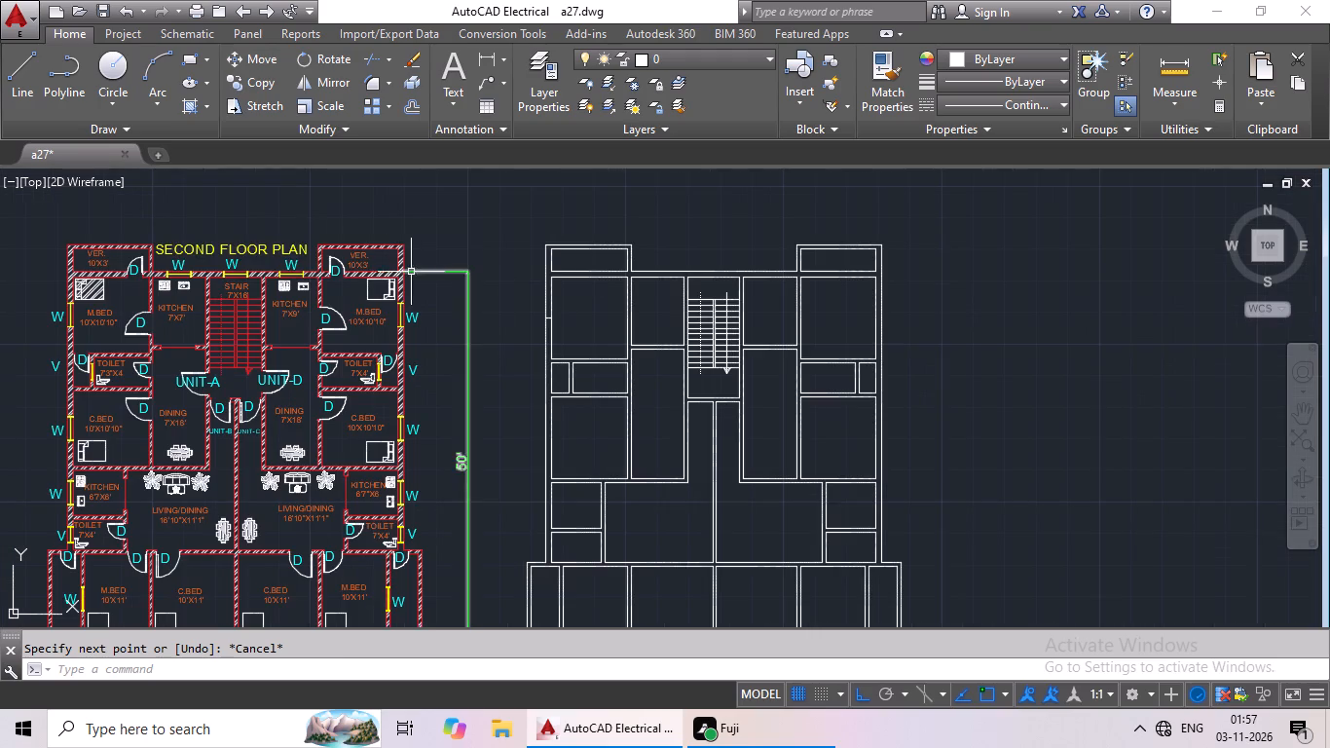
{"action": "left_click", "coordinate": [20, 102]}
{"action": "scroll", "coordinate": [662, 275], "scroll_direction": "up", "scroll_amount": 2}
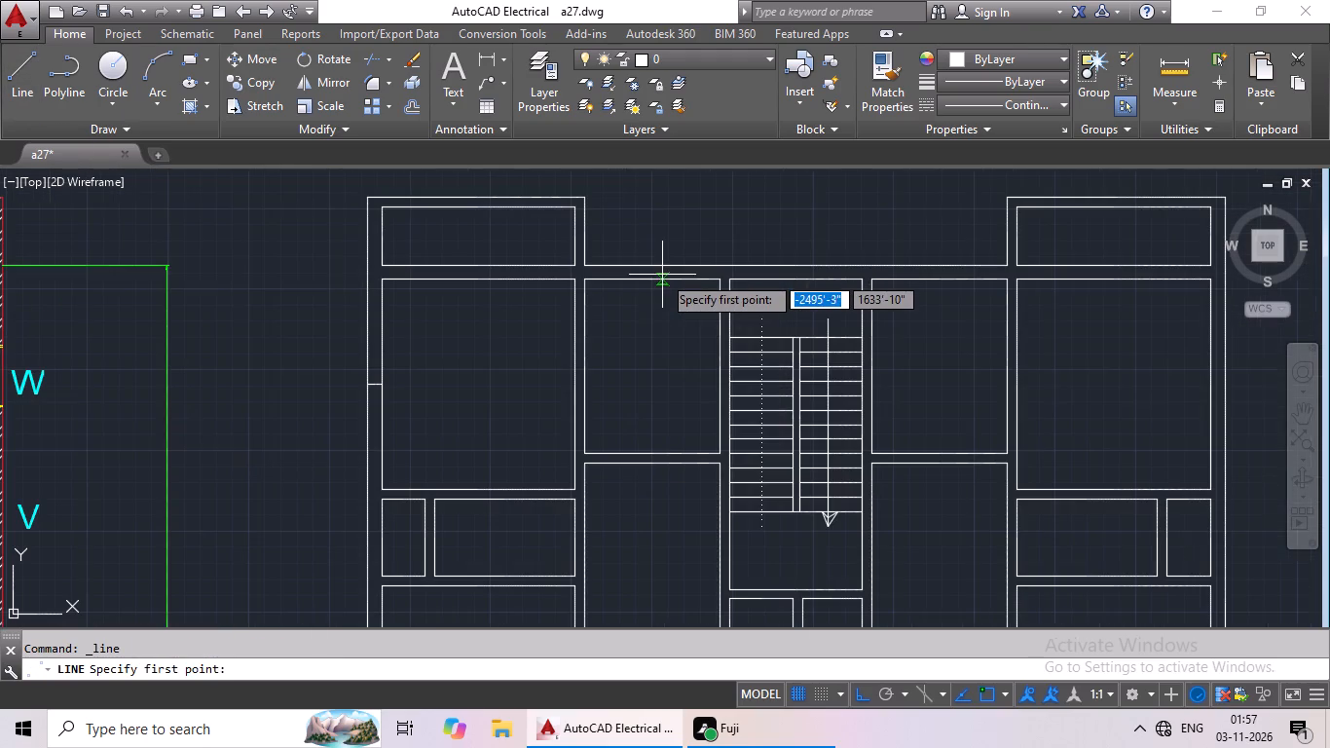
{"action": "left_click", "coordinate": [654, 282]}
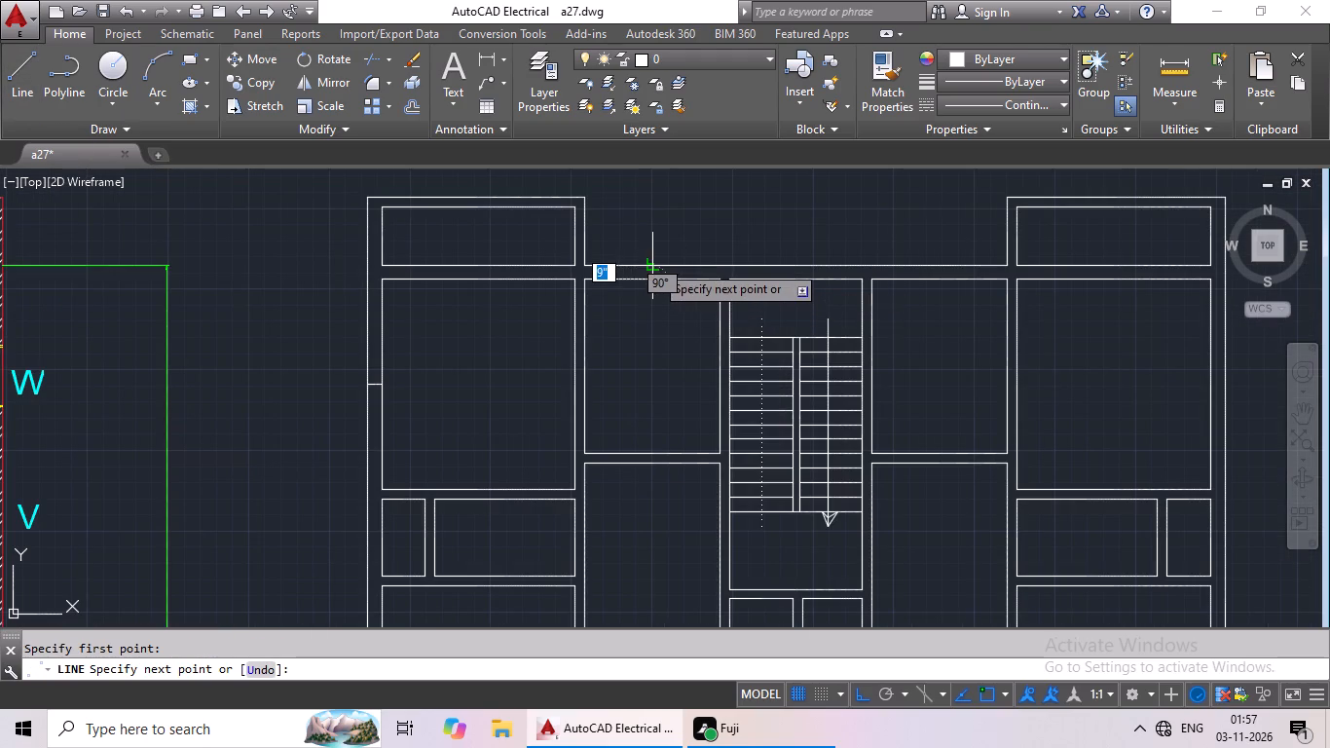
{"action": "left_click_drag", "start_coordinate": [654, 264], "coordinate": [674, 252]}
{"action": "key", "text": "Escape"}
Draw a short line across the north outer wall at the middle of the staircase bay.
{"action": "scroll", "coordinate": [683, 244], "scroll_direction": "down", "scroll_amount": 3}
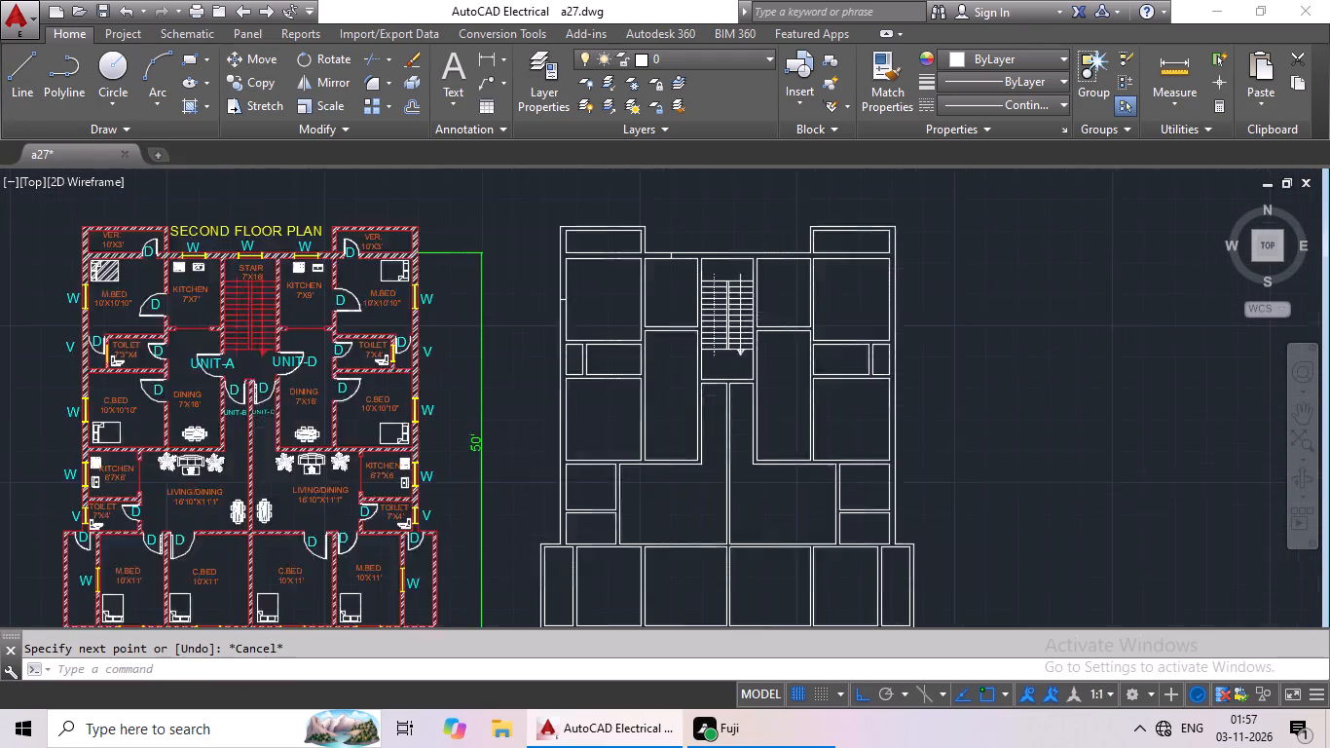
{"action": "scroll", "coordinate": [684, 246], "scroll_direction": "up", "scroll_amount": 1}
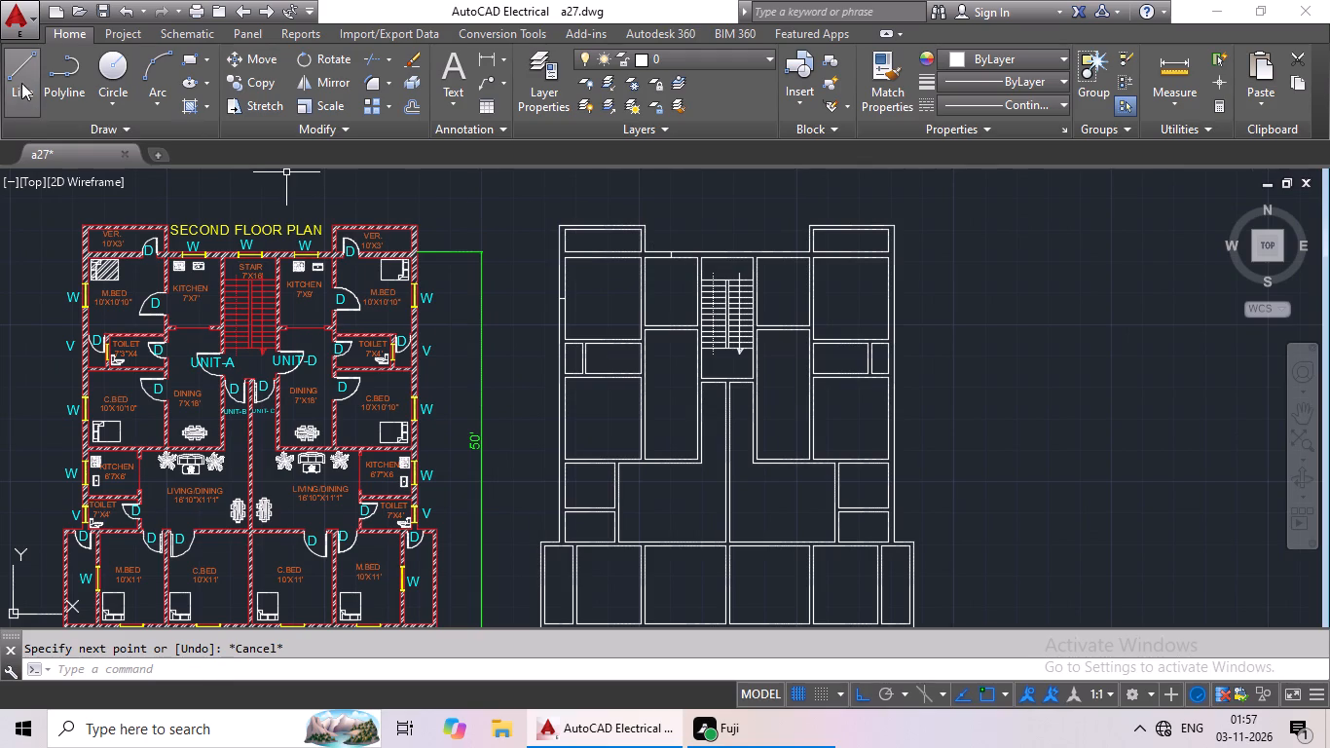
{"action": "left_click", "coordinate": [21, 83]}
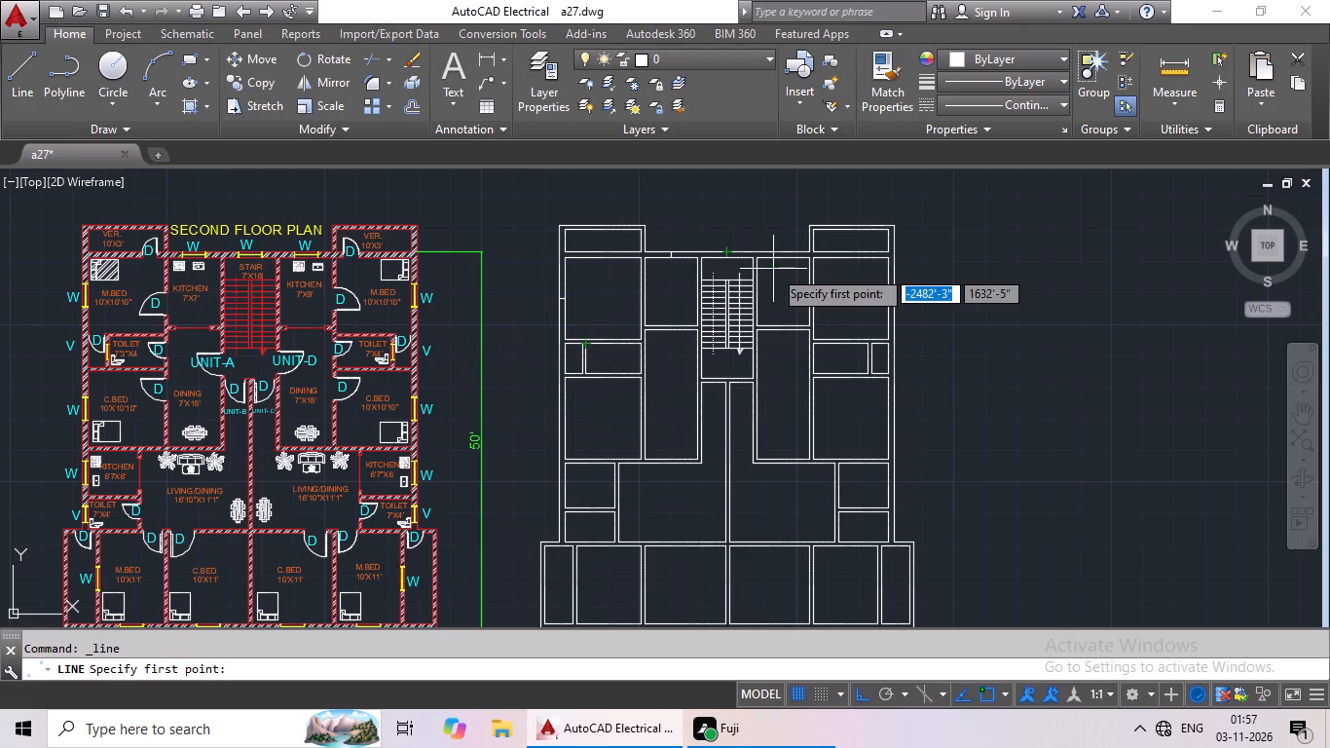
{"action": "scroll", "coordinate": [738, 258], "scroll_direction": "up", "scroll_amount": 3}
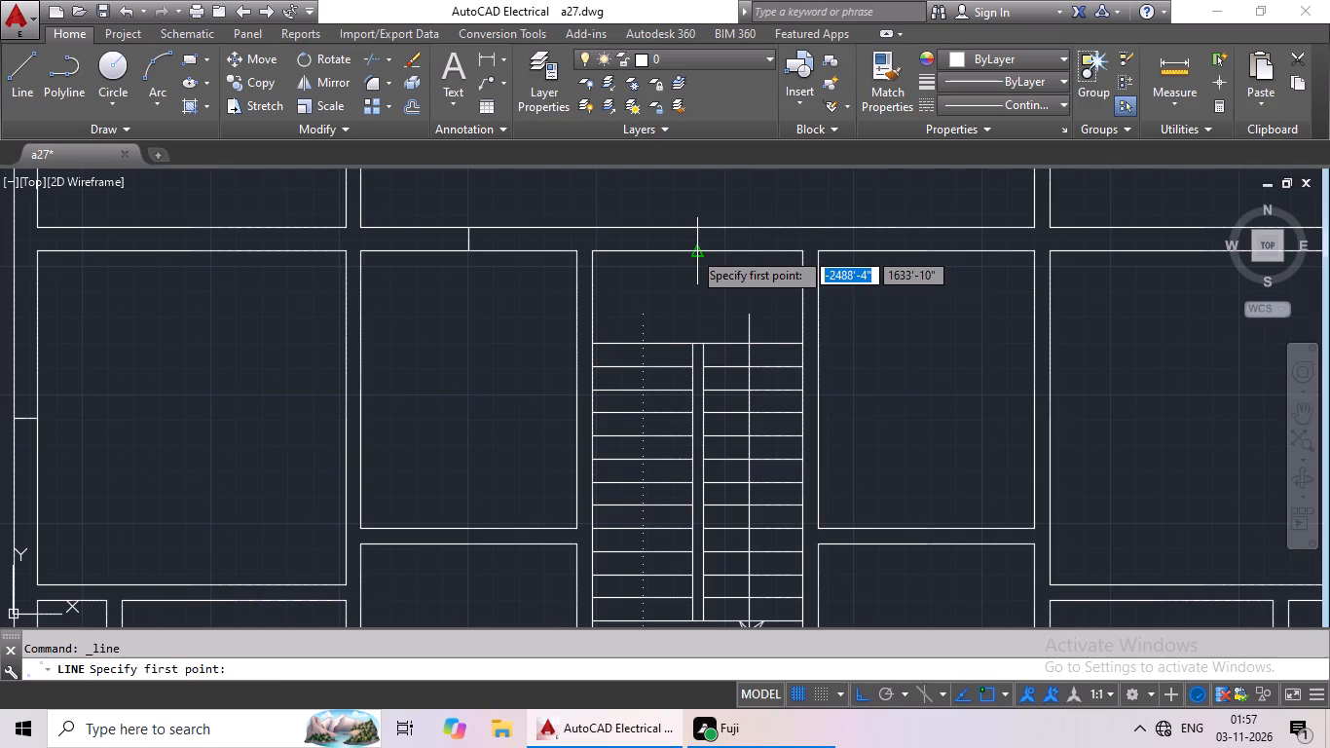
{"action": "left_click", "coordinate": [691, 251]}
{"action": "left_click", "coordinate": [698, 228]}
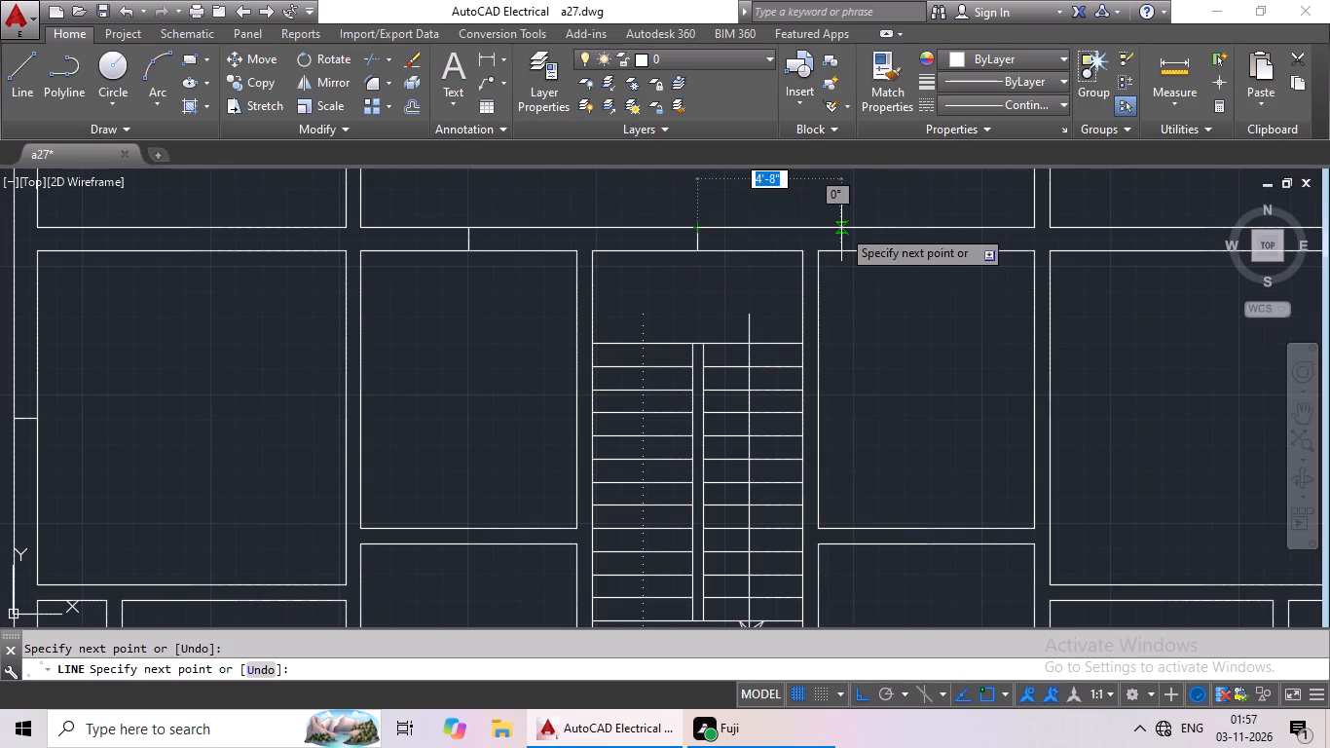
{"action": "key", "text": "Escape"}
Draw a short line across the north outer wall at the middle of the room just east of the staircase.
{"action": "scroll", "coordinate": [831, 262], "scroll_direction": "down", "scroll_amount": 2}
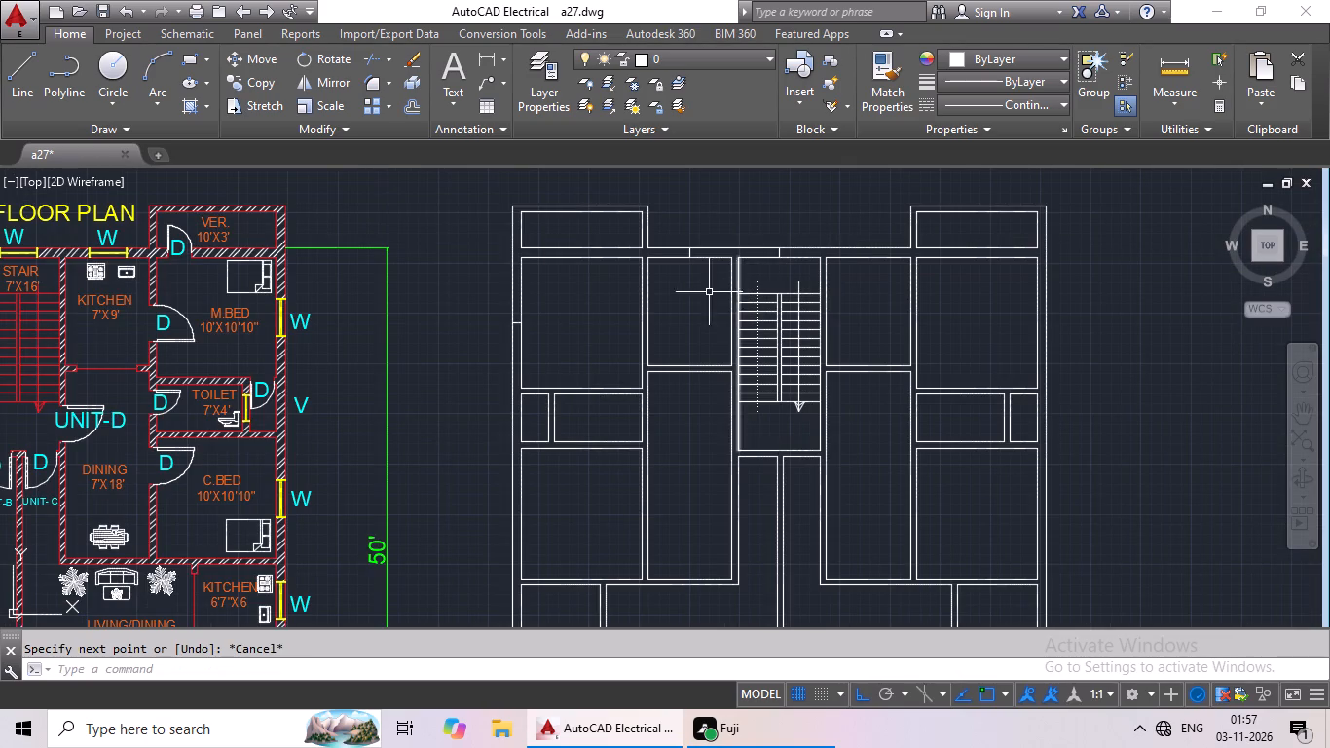
{"action": "left_click", "coordinate": [18, 66]}
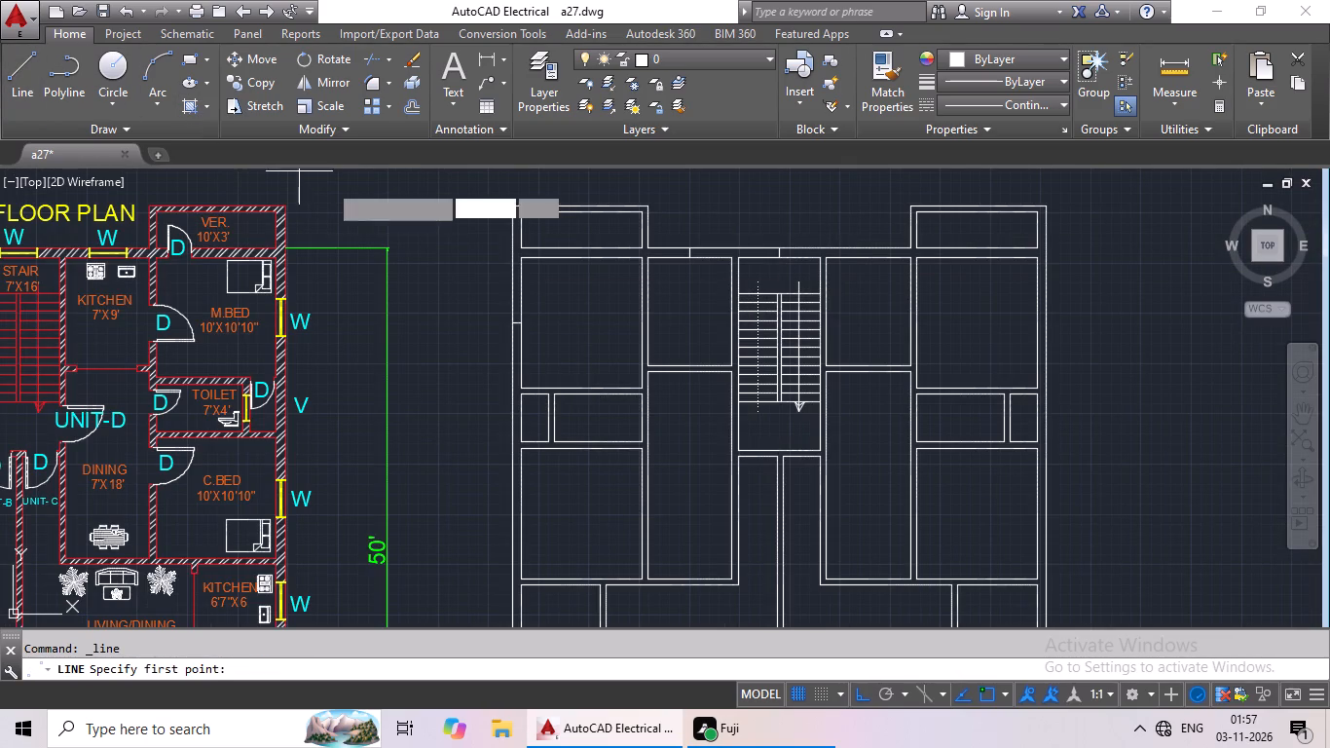
{"action": "scroll", "coordinate": [890, 265], "scroll_direction": "up", "scroll_amount": 3}
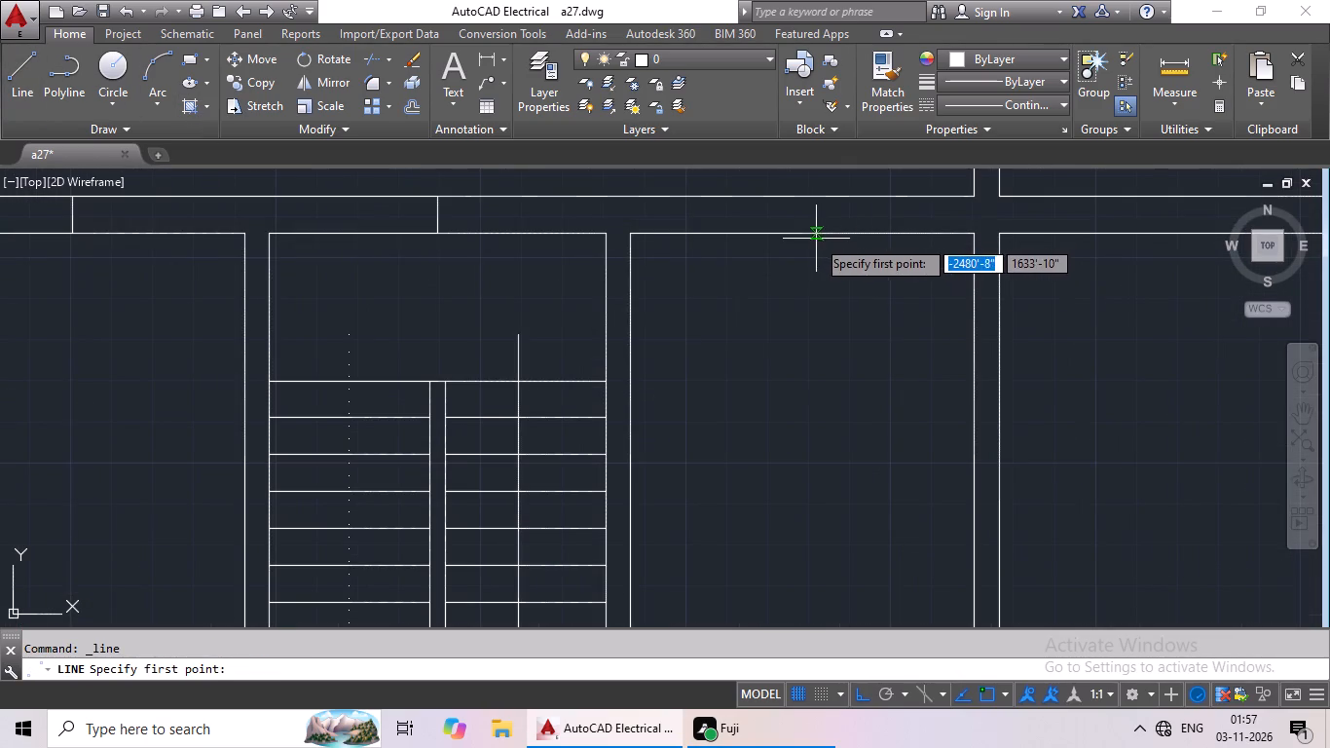
{"action": "left_click", "coordinate": [802, 235]}
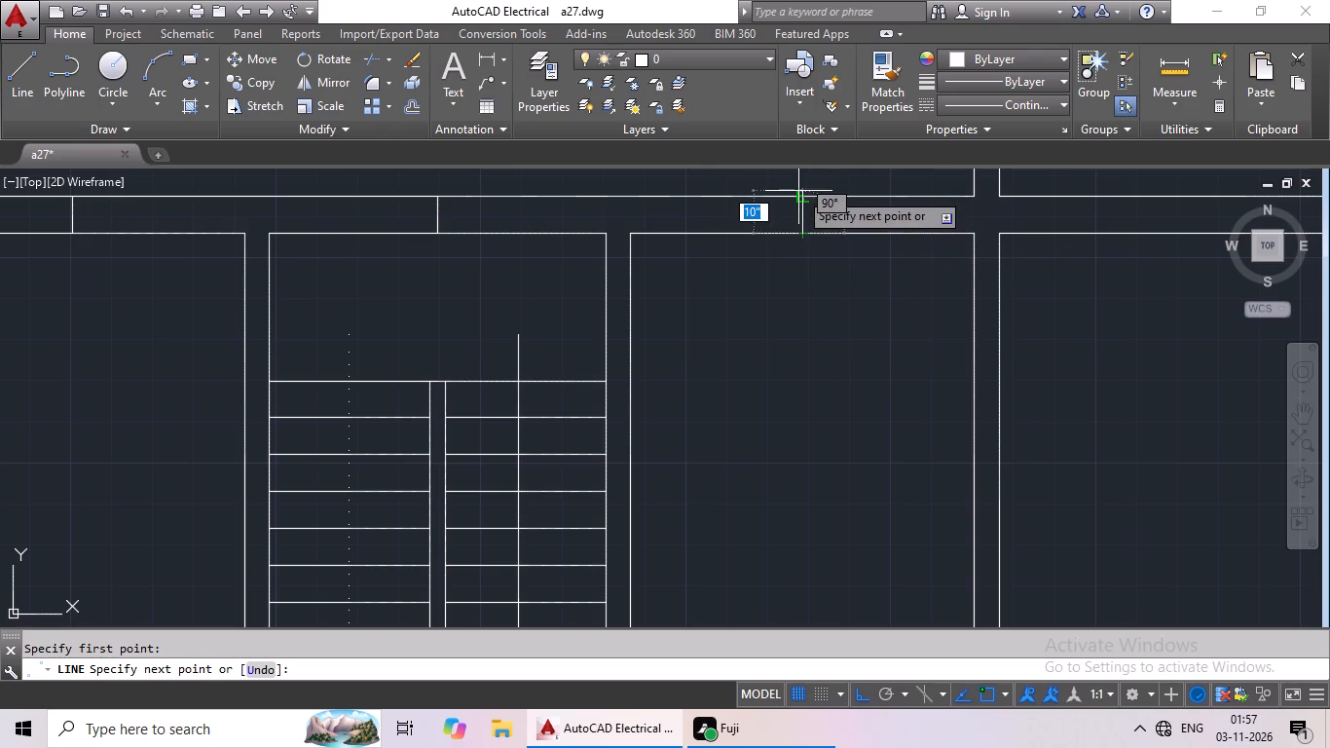
{"action": "left_click_drag", "start_coordinate": [804, 197], "coordinate": [813, 196]}
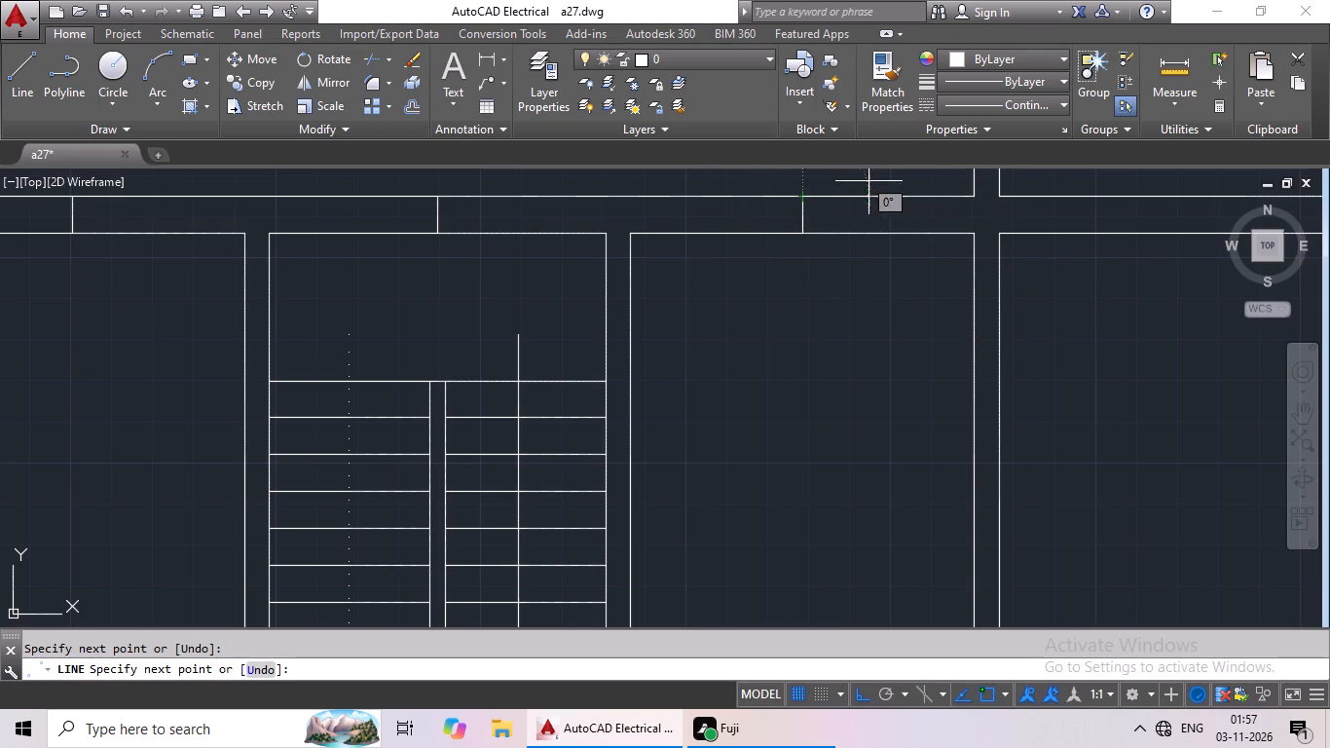
{"action": "key", "text": "Escape"}
Draw a short line across the east outer wall's thickness at the middle of the large northeast room.
{"action": "scroll", "coordinate": [842, 195], "scroll_direction": "down", "scroll_amount": 3}
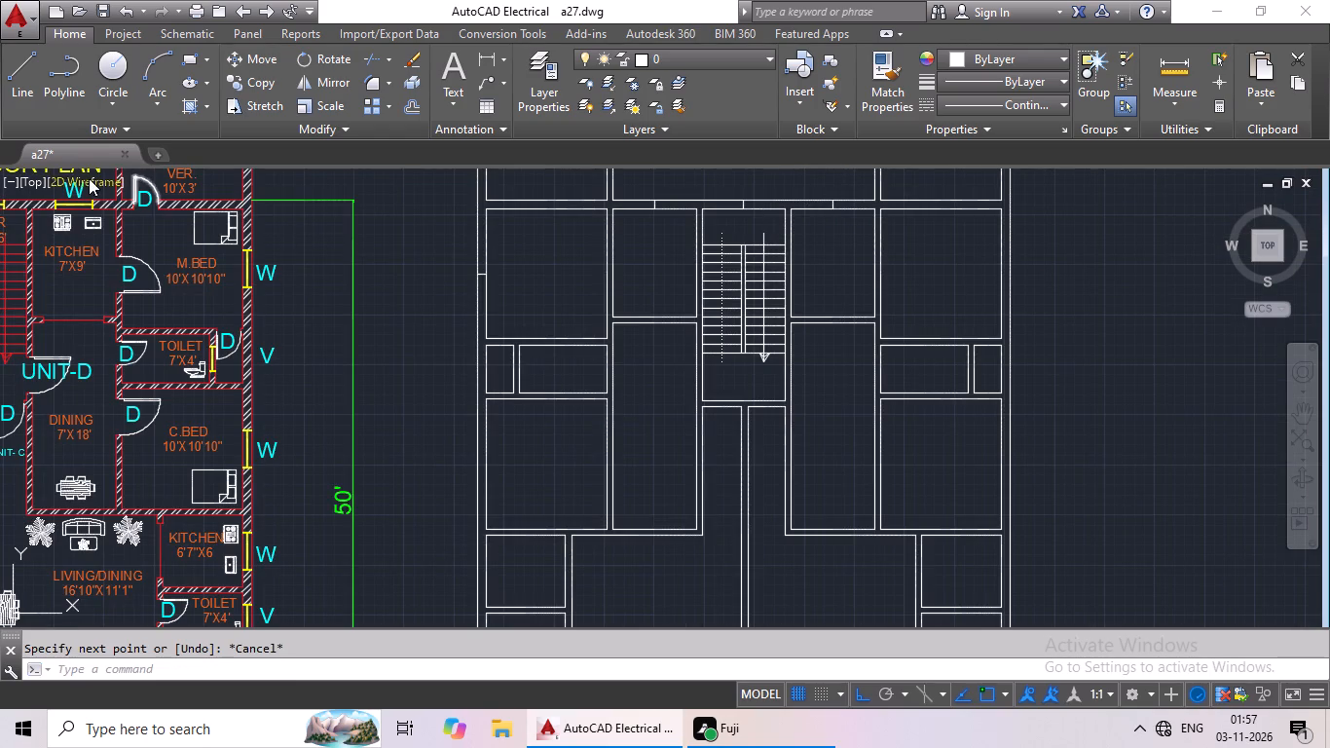
{"action": "left_click", "coordinate": [35, 77]}
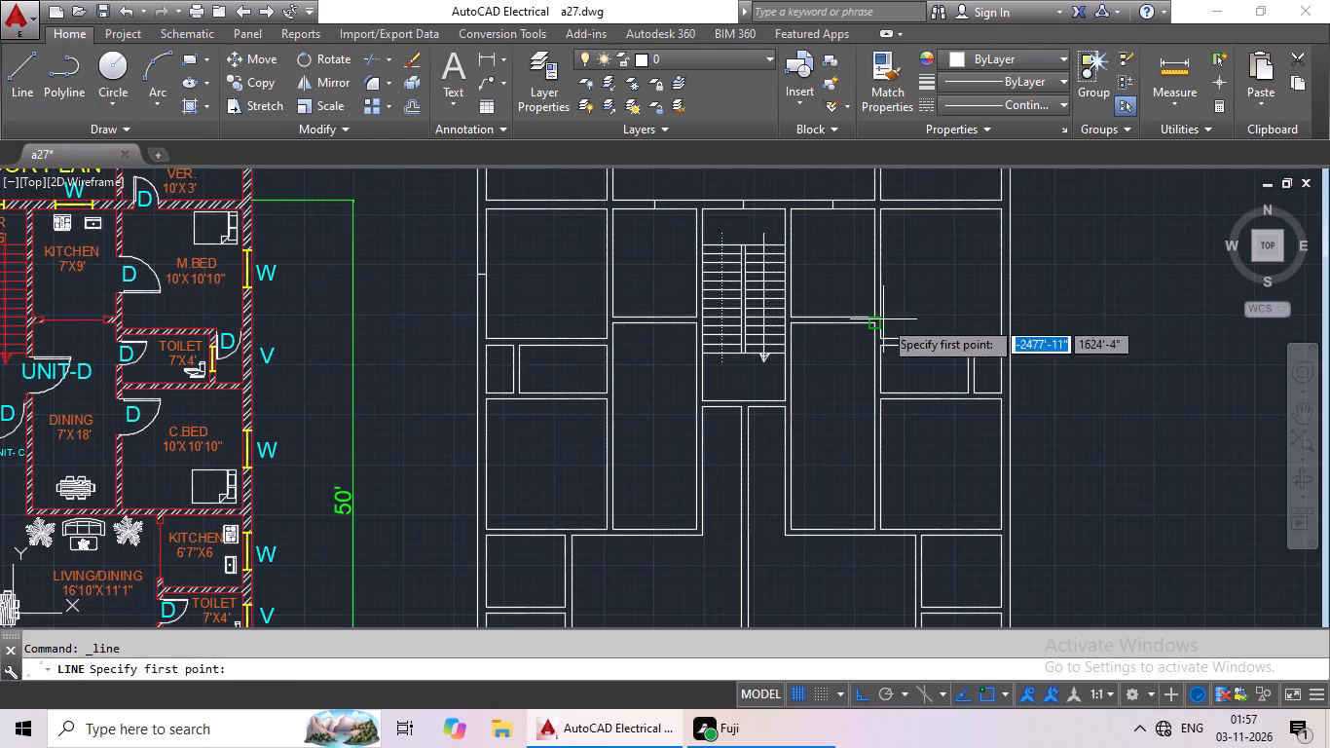
{"action": "middle_click_drag", "start_coordinate": [921, 240], "coordinate": [680, 322]}
{"action": "scroll", "coordinate": [713, 319], "scroll_direction": "up", "scroll_amount": 2}
{"action": "scroll", "coordinate": [718, 319], "scroll_direction": "down", "scroll_amount": 3}
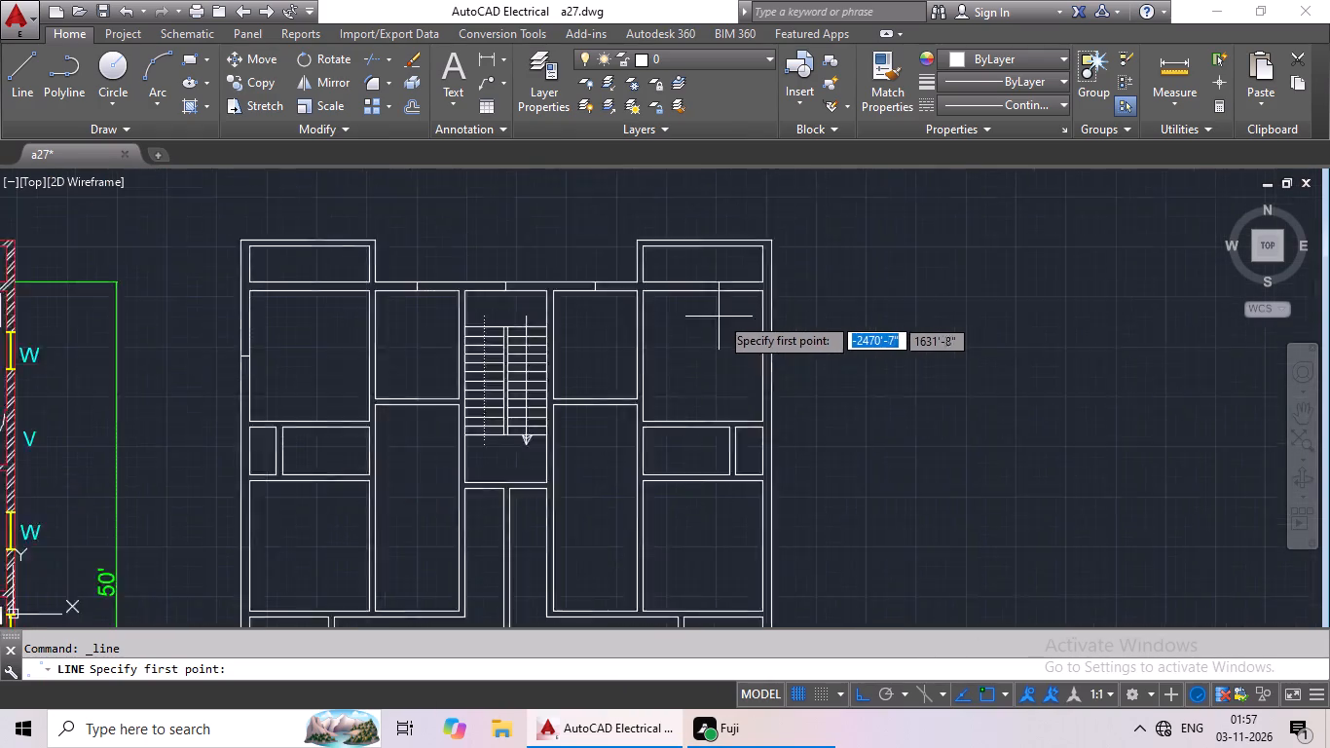
{"action": "middle_click_drag", "start_coordinate": [720, 312], "coordinate": [756, 258]}
{"action": "scroll", "coordinate": [804, 274], "scroll_direction": "up", "scroll_amount": 2}
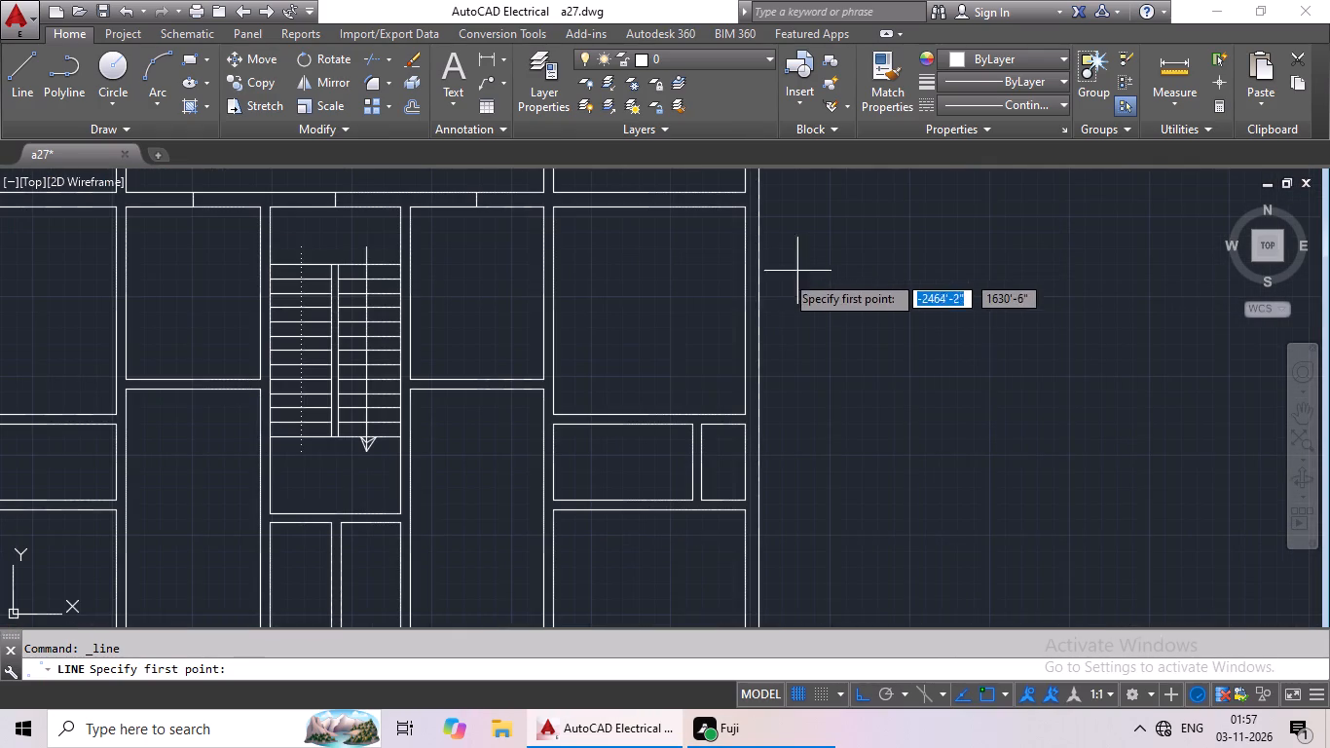
{"action": "left_click", "coordinate": [745, 310]}
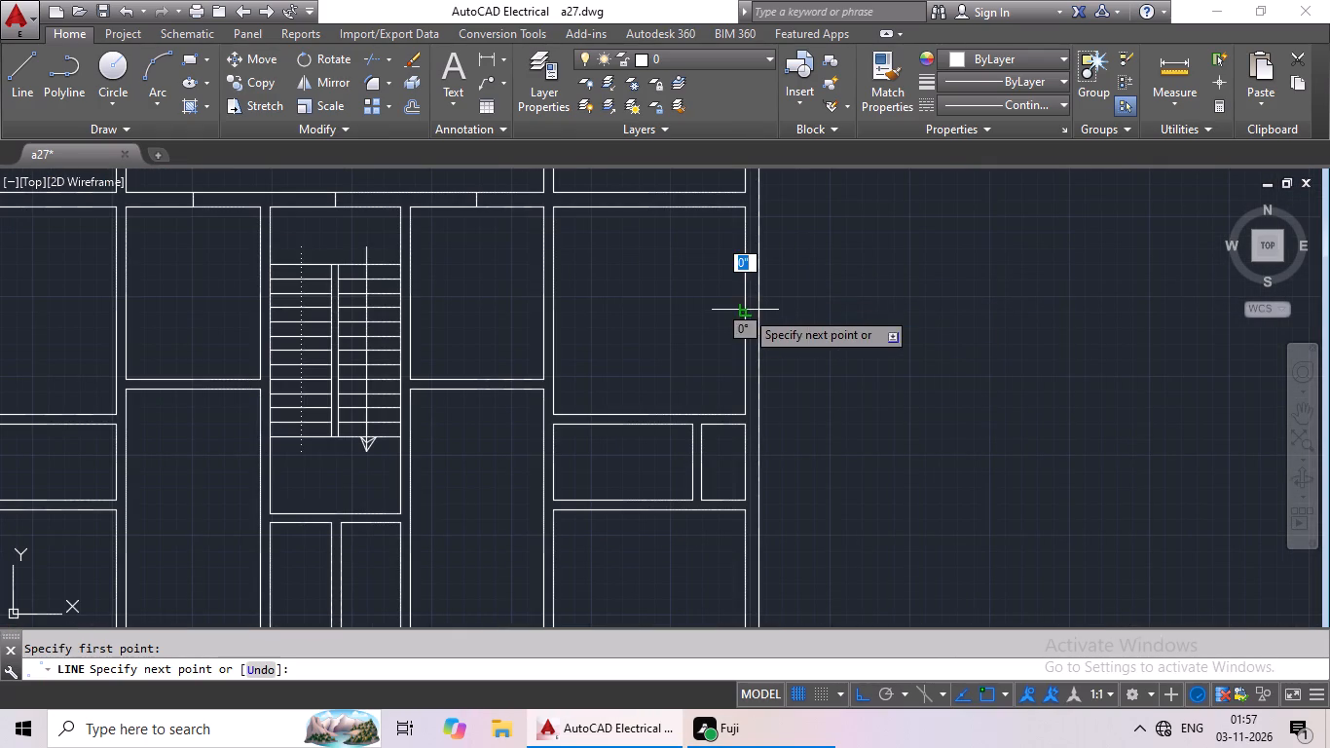
{"action": "scroll", "coordinate": [770, 301], "scroll_direction": "up", "scroll_amount": 3}
{"action": "left_click", "coordinate": [724, 343]}
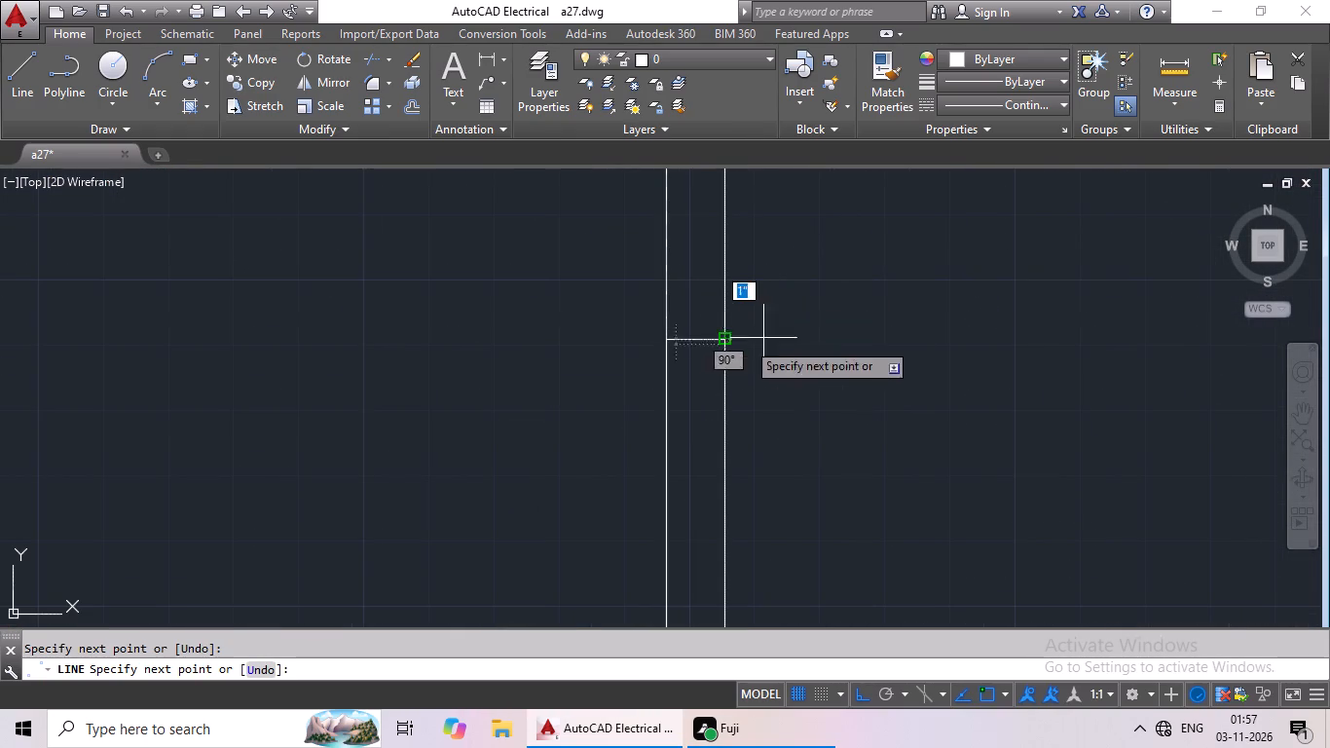
{"action": "key", "text": "Escape"}
Draw a short line across the middle of the partition between the two small rooms below the large northwest room.
{"action": "scroll", "coordinate": [853, 325], "scroll_direction": "down", "scroll_amount": 3}
{"action": "scroll", "coordinate": [791, 374], "scroll_direction": "down", "scroll_amount": 2}
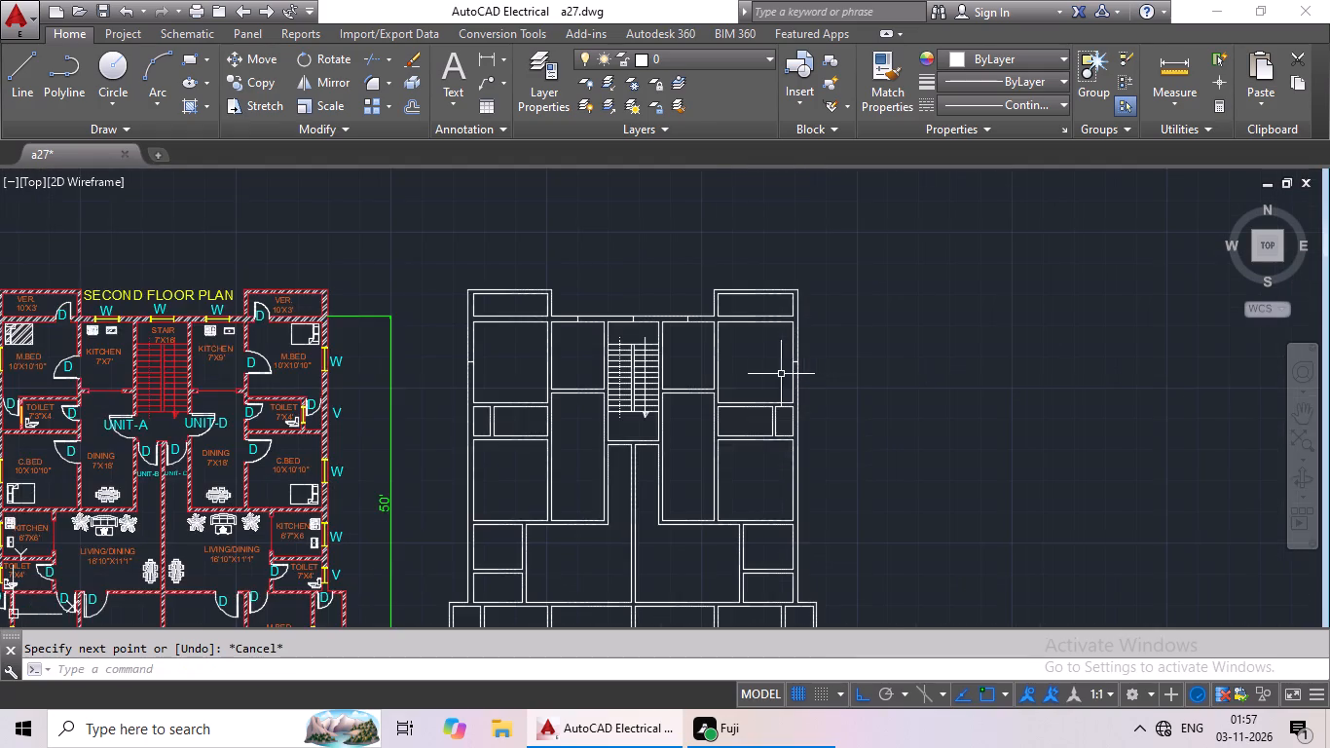
{"action": "middle_click_drag", "start_coordinate": [779, 374], "coordinate": [852, 358]}
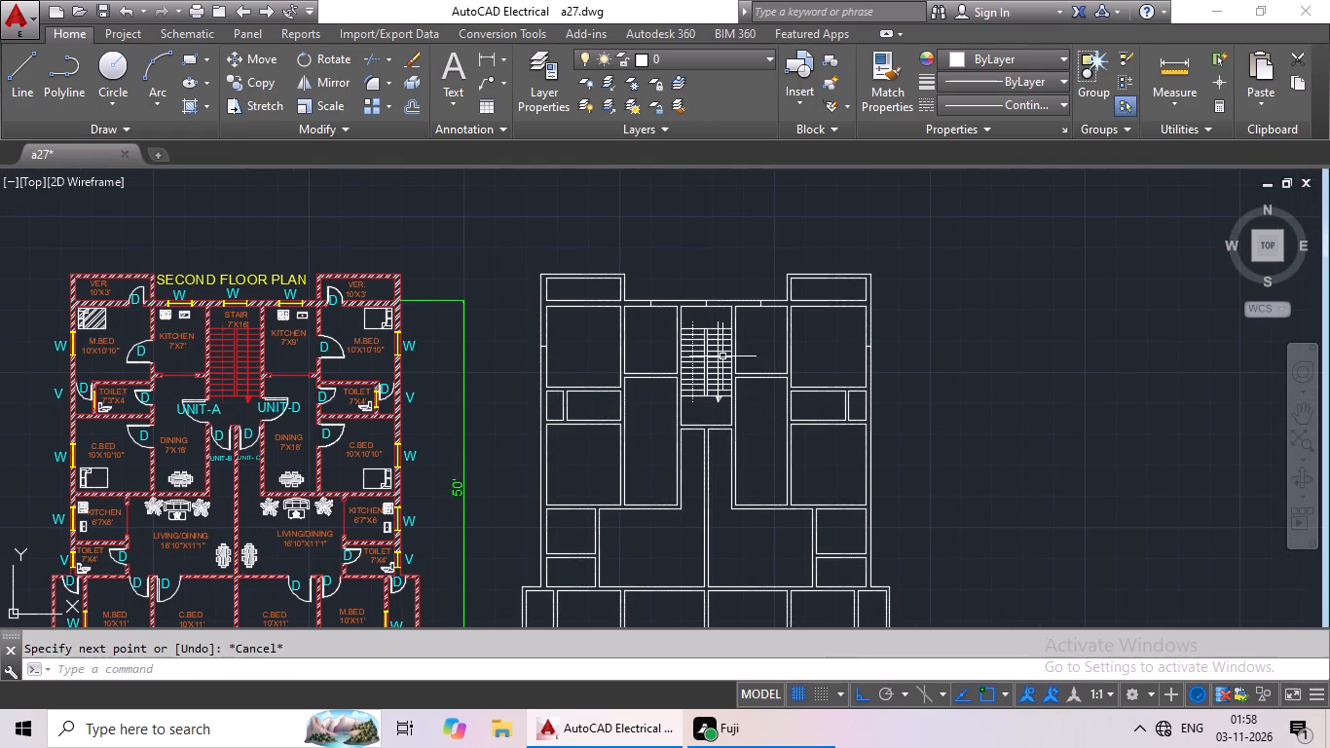
{"action": "left_click", "coordinate": [11, 60]}
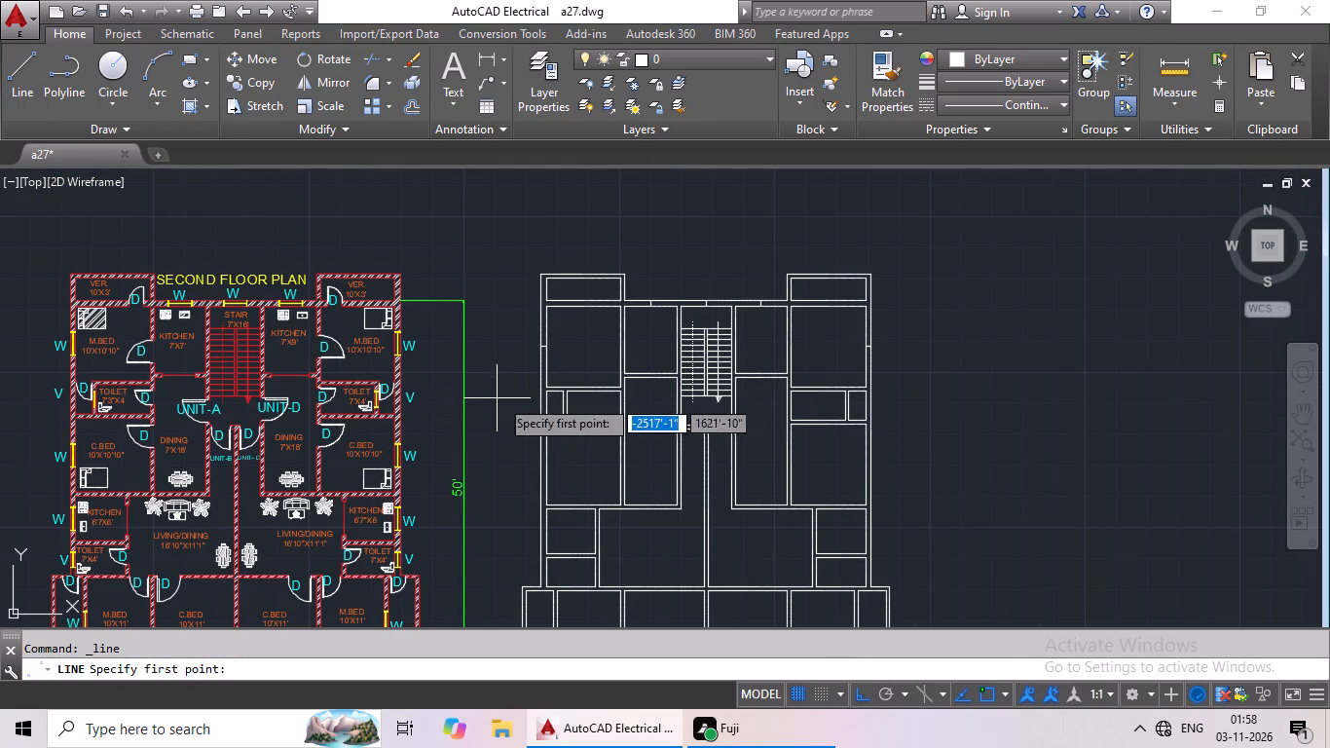
{"action": "scroll", "coordinate": [564, 409], "scroll_direction": "up", "scroll_amount": 3}
{"action": "left_click", "coordinate": [576, 397]}
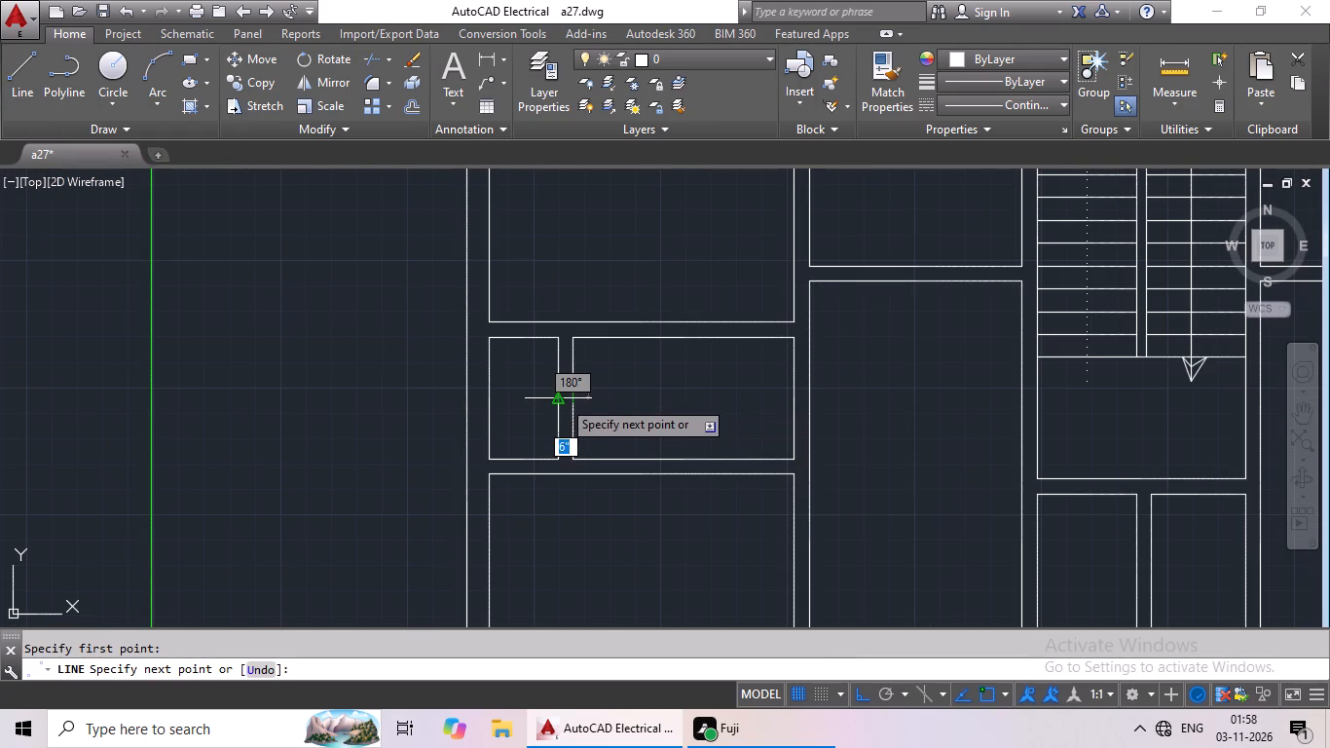
{"action": "left_click", "coordinate": [558, 401]}
{"action": "key", "text": "Escape"}
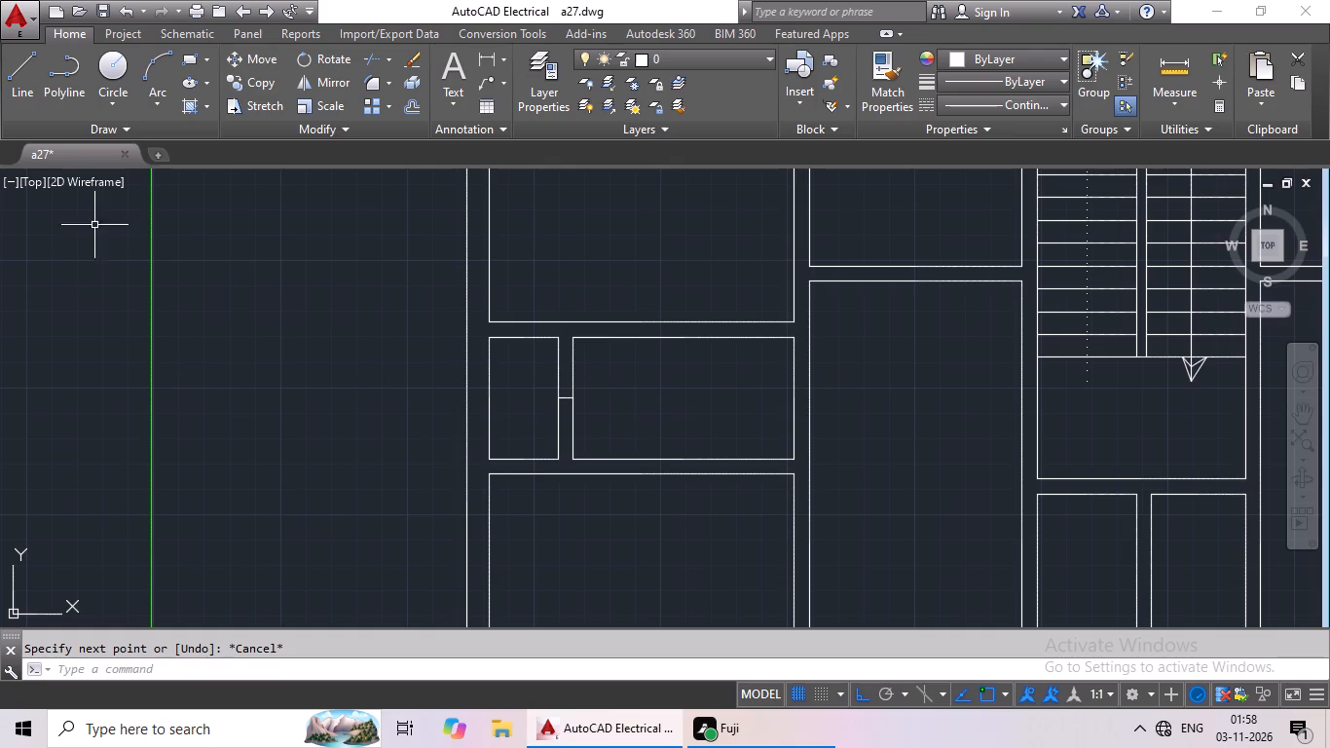
Draw a short line across the middle of the partition between the two small rooms below the large northeast room.
{"action": "left_click", "coordinate": [16, 69]}
{"action": "scroll", "coordinate": [466, 306], "scroll_direction": "down", "scroll_amount": 2}
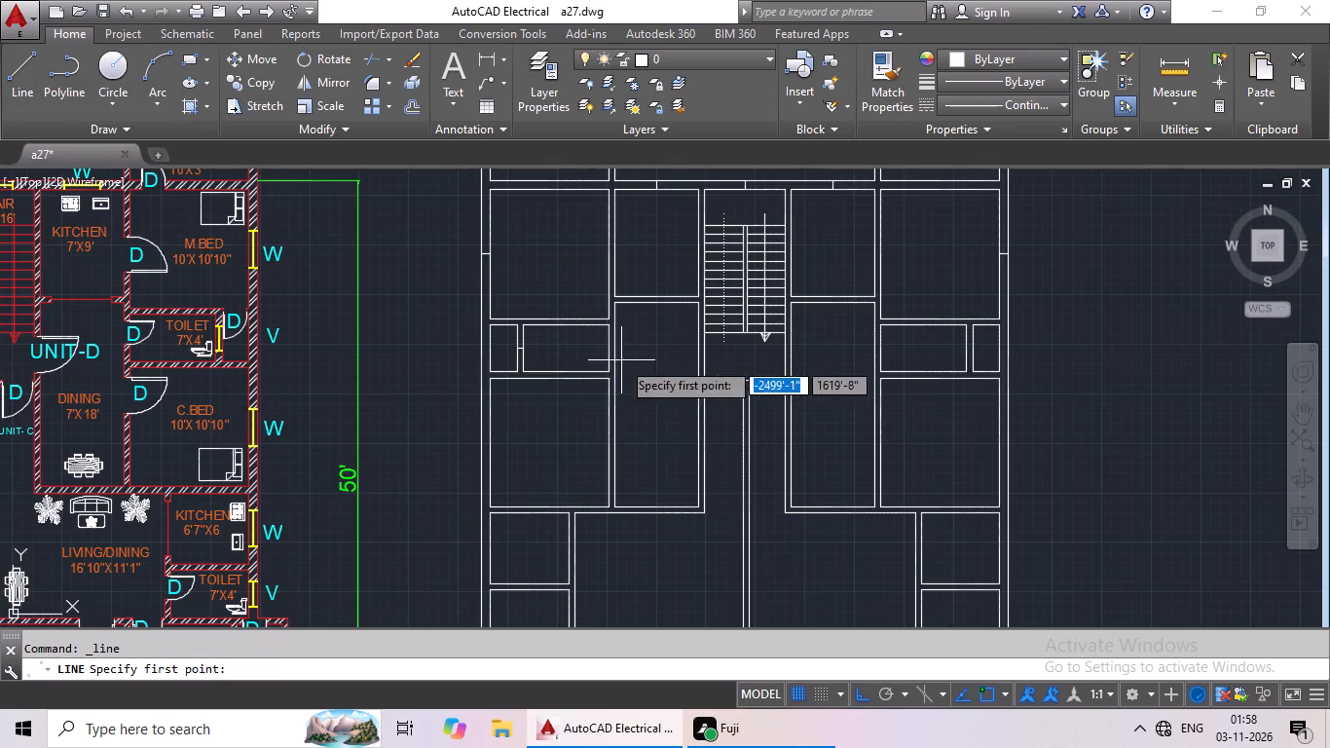
{"action": "middle_click_drag", "start_coordinate": [671, 386], "coordinate": [671, 428]}
{"action": "middle_click_drag", "start_coordinate": [670, 424], "coordinate": [753, 386]}
{"action": "scroll", "coordinate": [1066, 337], "scroll_direction": "up", "scroll_amount": 3}
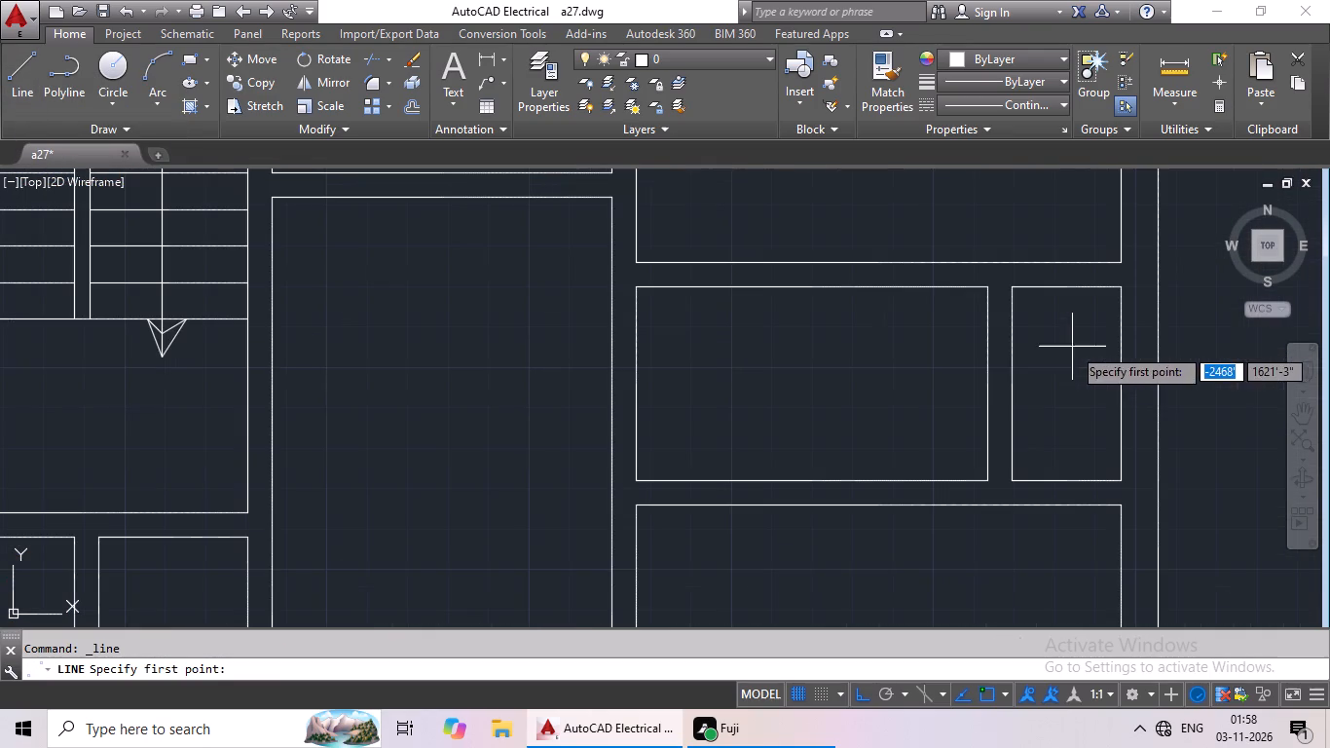
{"action": "left_click", "coordinate": [1011, 386]}
{"action": "left_click", "coordinate": [987, 382]}
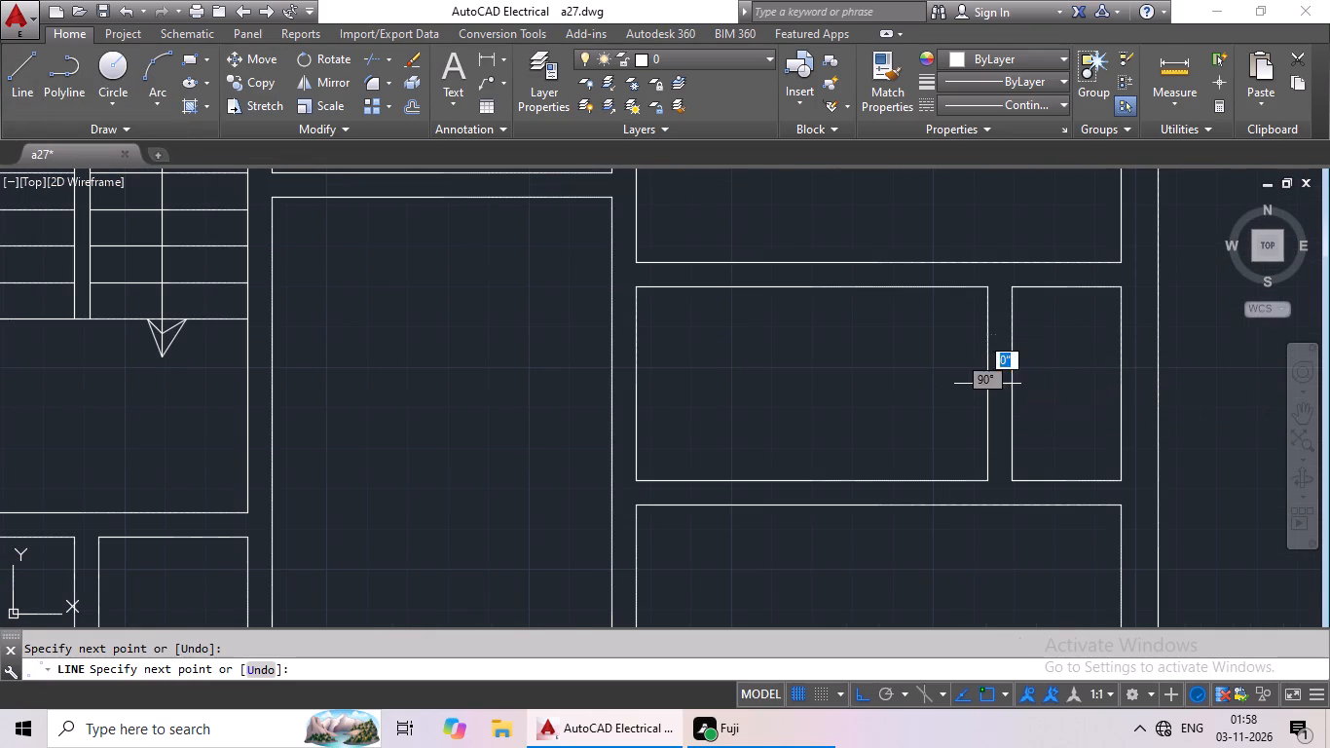
{"action": "key", "text": "Escape"}
Draw a short line across the west outer wall at the middle of the large room south of the small western rooms.
{"action": "scroll", "coordinate": [953, 387], "scroll_direction": "down", "scroll_amount": 3}
{"action": "middle_click_drag", "start_coordinate": [916, 394], "coordinate": [991, 383]}
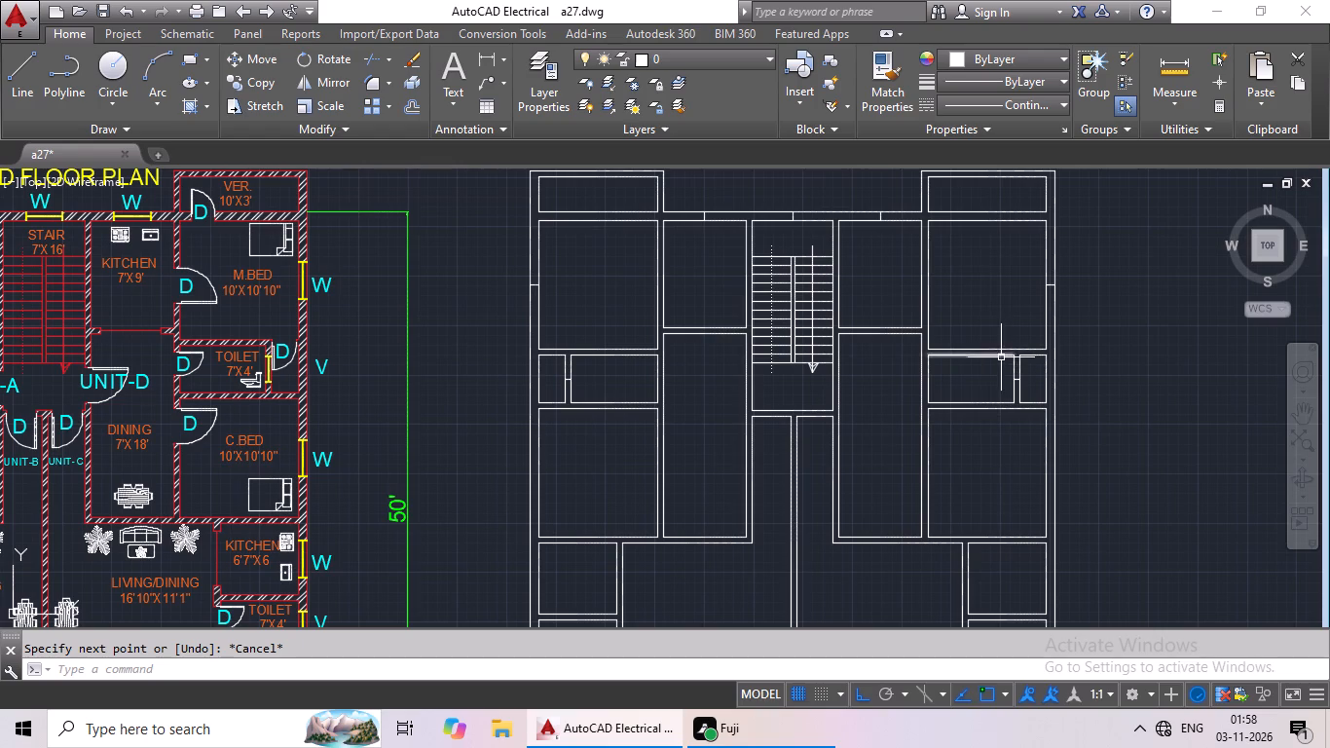
{"action": "left_click", "coordinate": [12, 93]}
{"action": "middle_click_drag", "start_coordinate": [489, 293], "coordinate": [694, 268]}
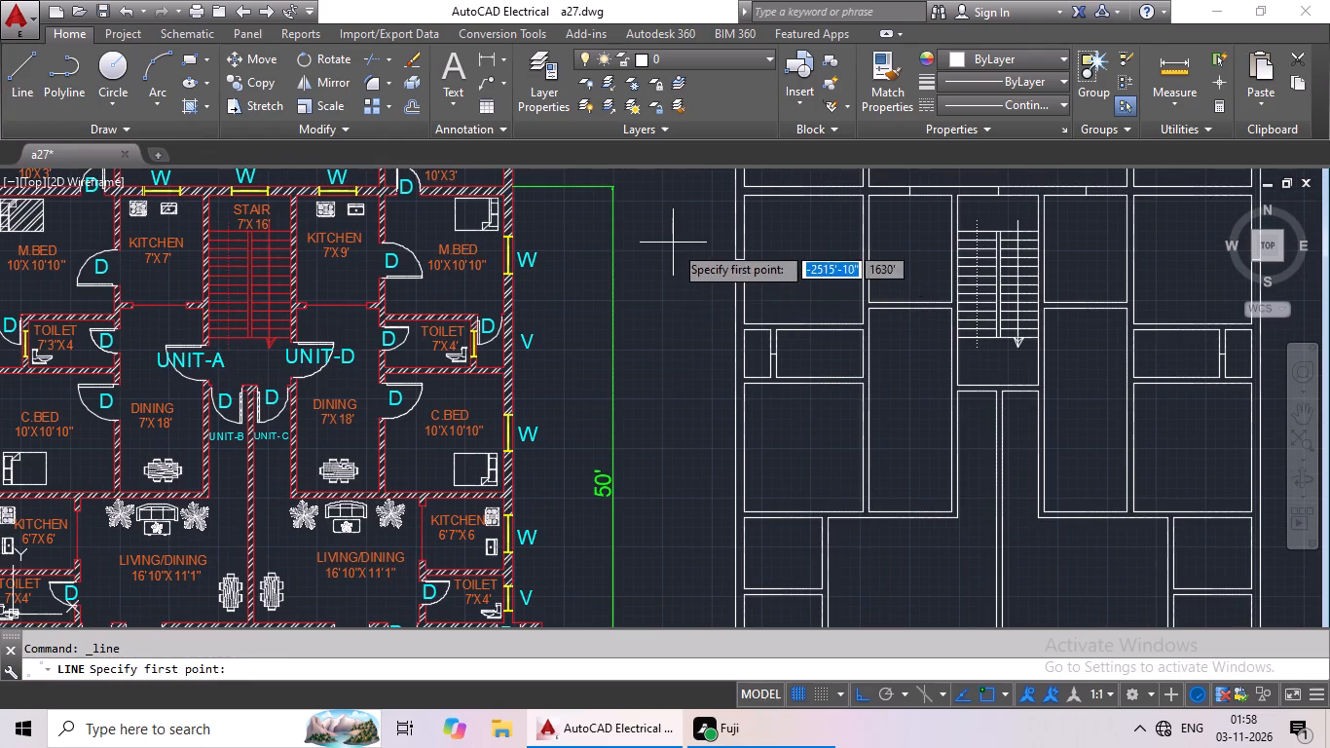
{"action": "scroll", "coordinate": [681, 268], "scroll_direction": "down", "scroll_amount": 1}
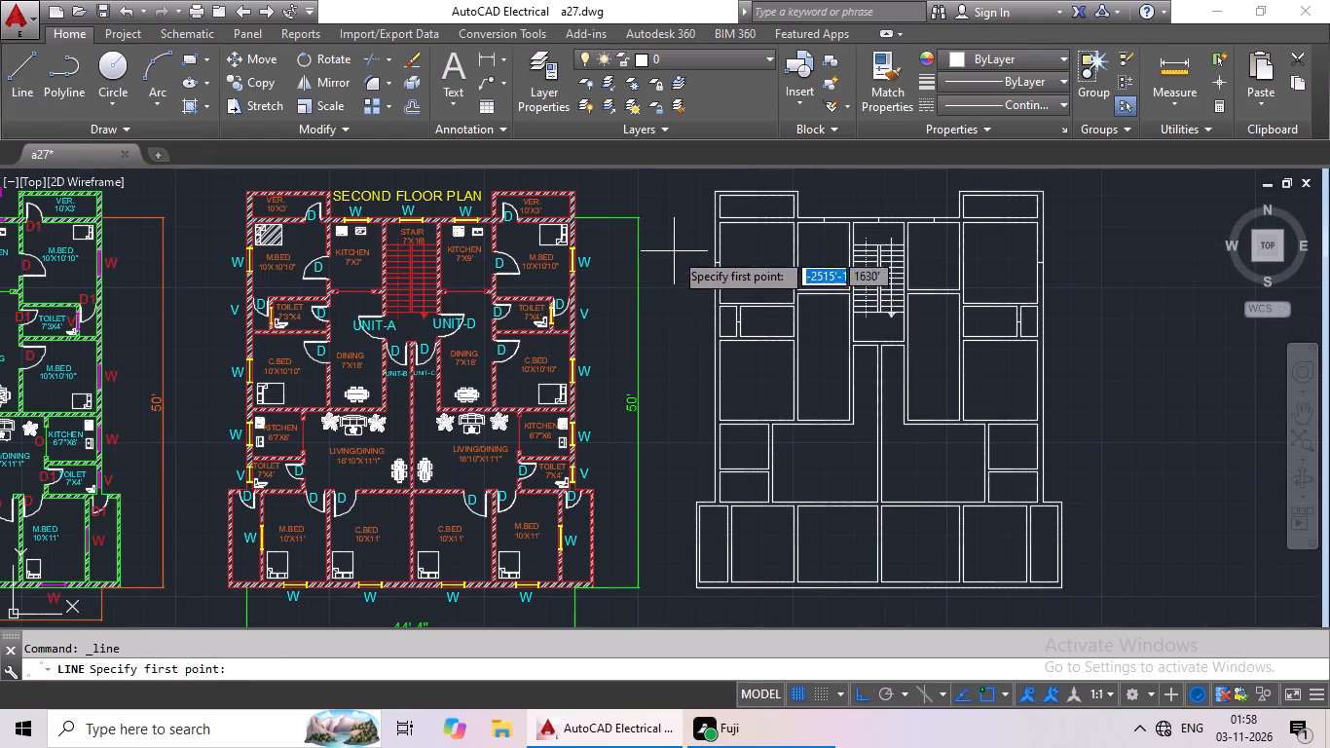
{"action": "scroll", "coordinate": [739, 395], "scroll_direction": "up", "scroll_amount": 3}
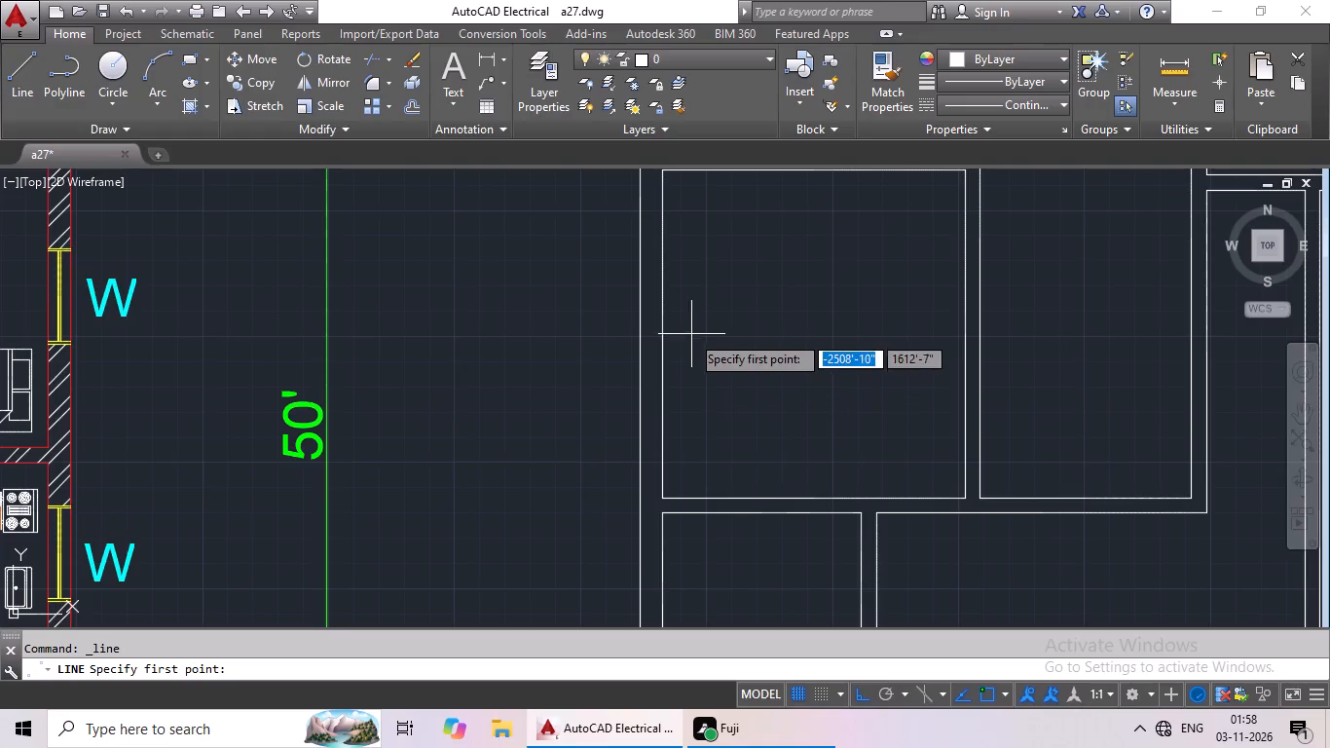
{"action": "left_click", "coordinate": [663, 339]}
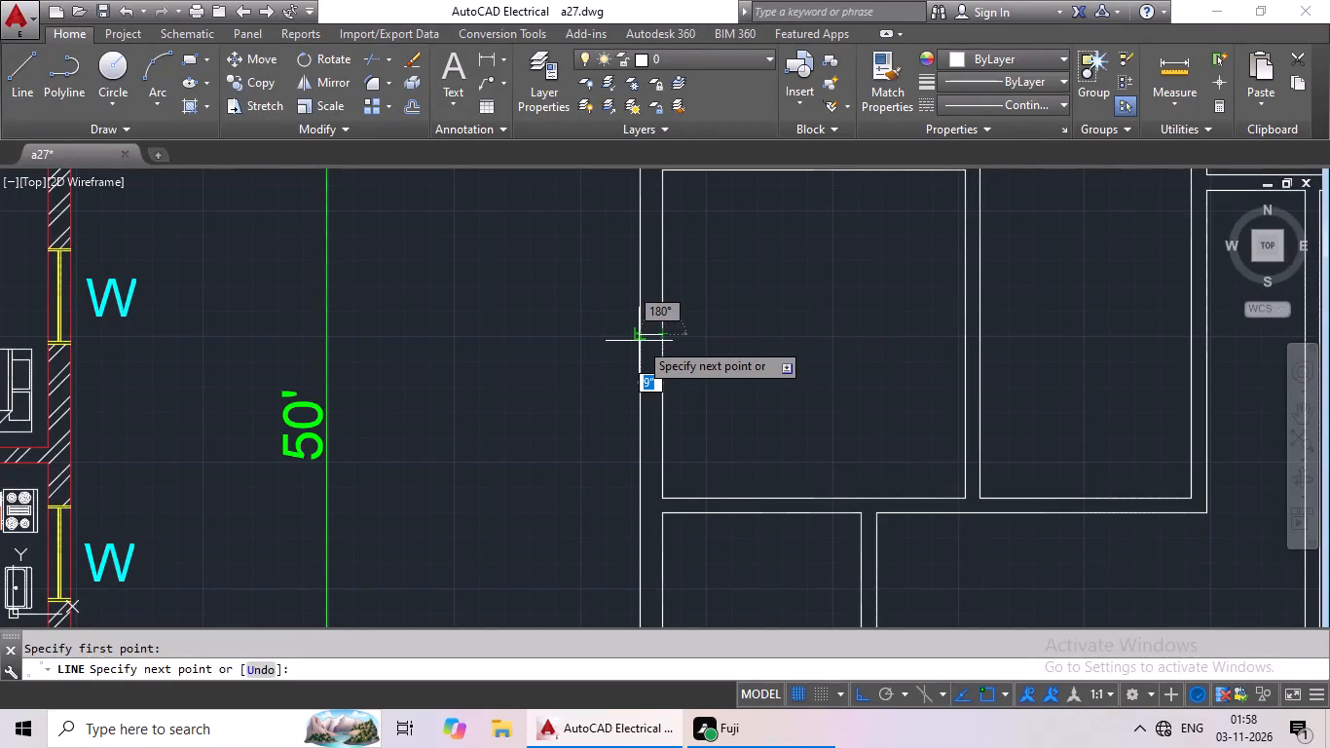
{"action": "left_click", "coordinate": [638, 334]}
{"action": "key", "text": "Escape"}
{"action": "key", "text": "Escape"}
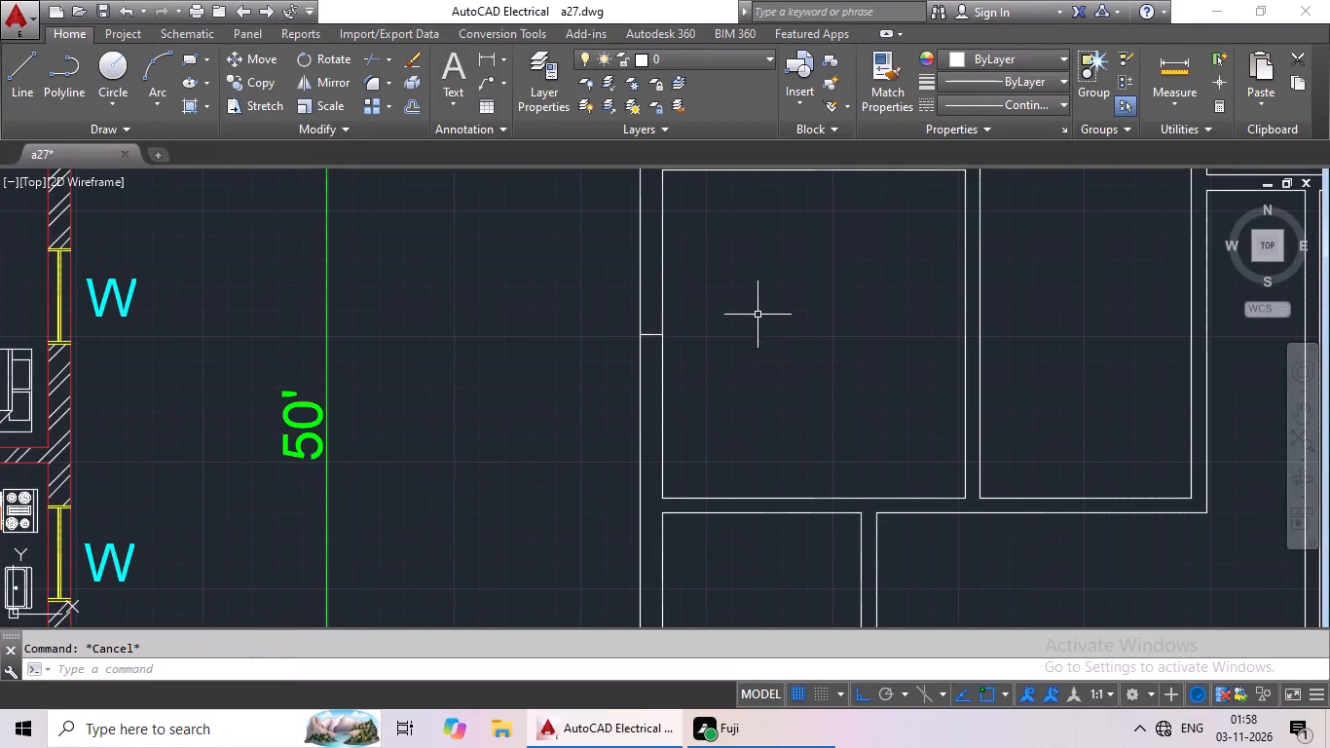
Draw a short line across the east outer wall at the middle of the large room south of the small eastern rooms.
{"action": "left_click", "coordinate": [15, 79]}
{"action": "scroll", "coordinate": [535, 275], "scroll_direction": "down", "scroll_amount": 2}
{"action": "middle_click_drag", "start_coordinate": [724, 306], "coordinate": [497, 356]}
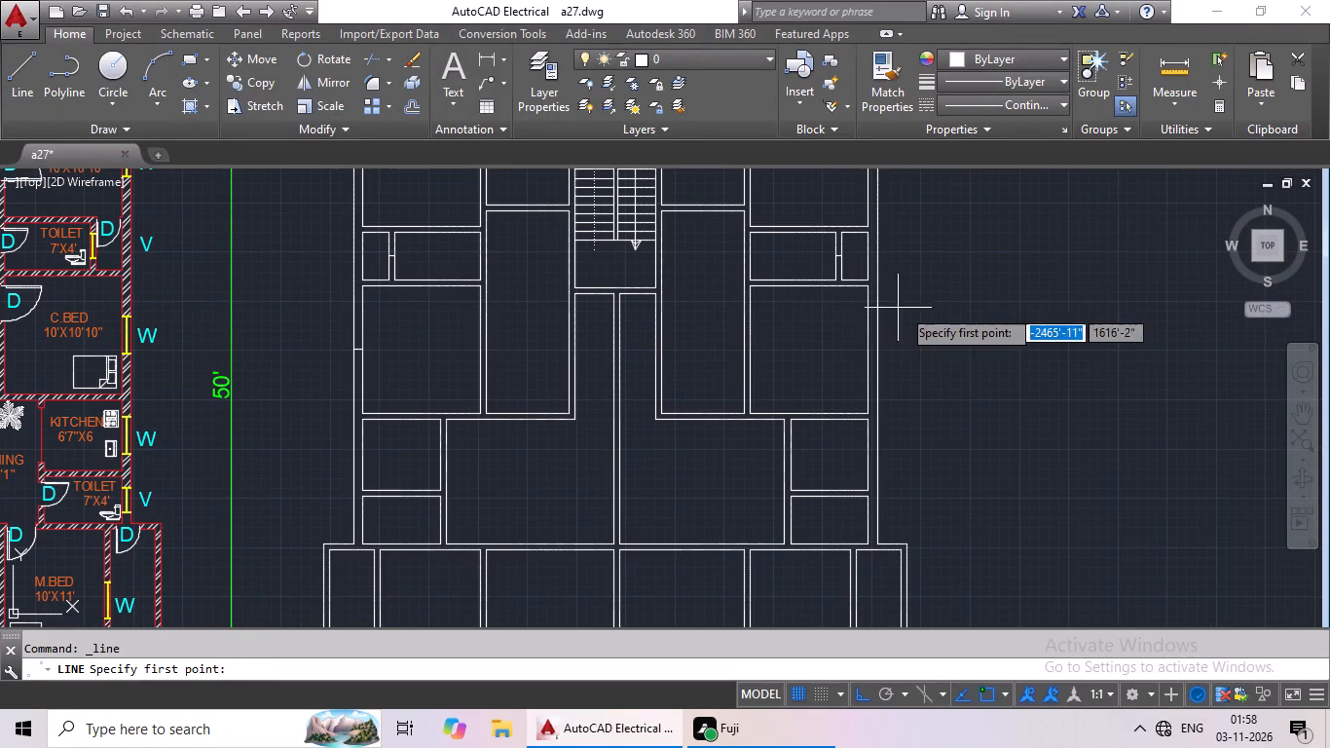
{"action": "scroll", "coordinate": [868, 343], "scroll_direction": "up", "scroll_amount": 2}
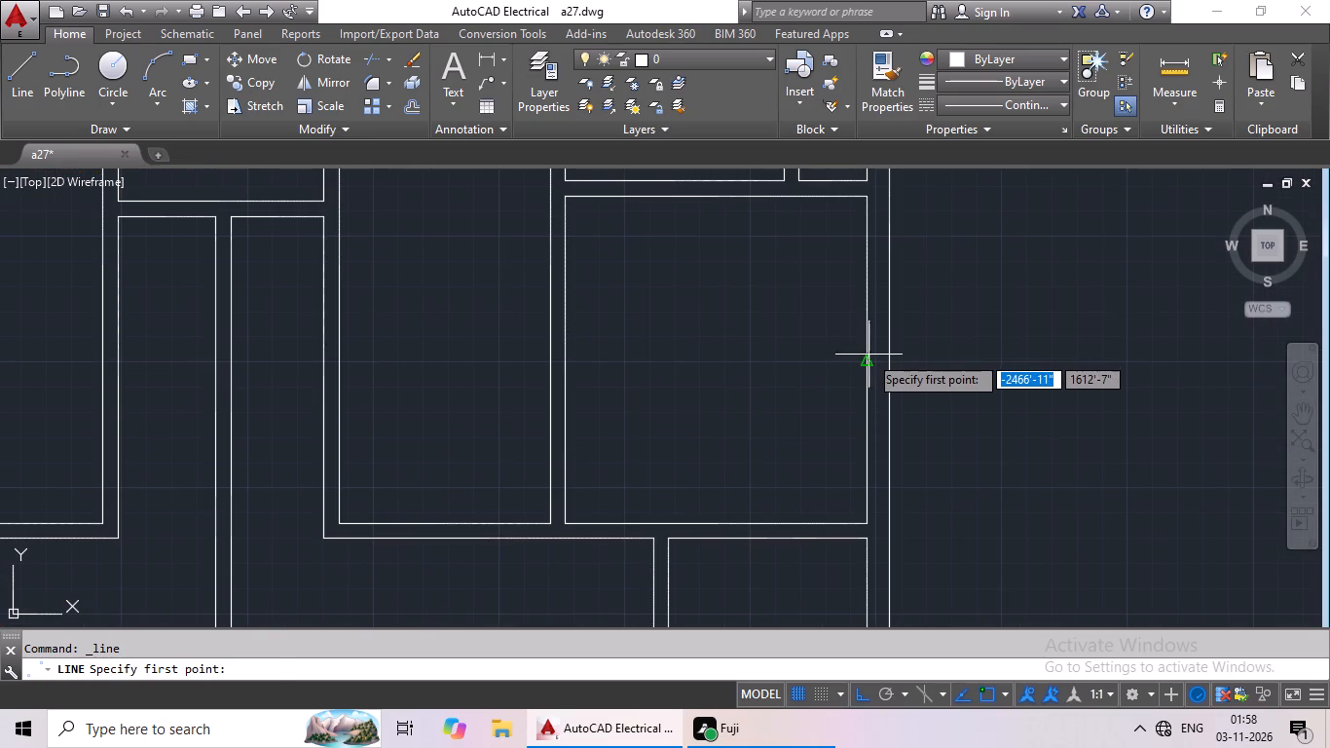
{"action": "left_click", "coordinate": [868, 357]}
{"action": "left_click", "coordinate": [888, 355]}
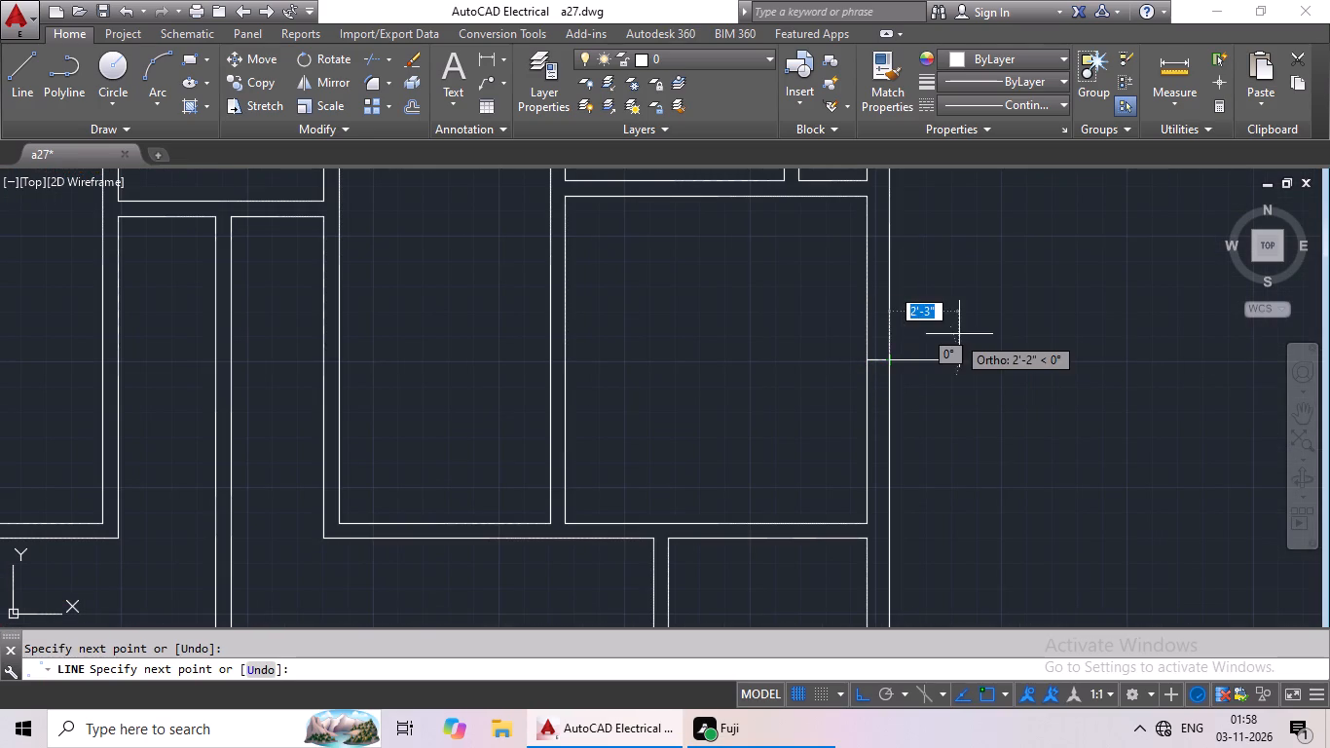
{"action": "key", "text": "Escape"}
Draw a short line across the middle of the south wall of the long room just west of the staircase.
{"action": "scroll", "coordinate": [775, 382], "scroll_direction": "down", "scroll_amount": 2}
{"action": "middle_click_drag", "start_coordinate": [778, 370], "coordinate": [945, 370]}
{"action": "middle_click_drag", "start_coordinate": [811, 388], "coordinate": [901, 402]}
{"action": "middle_click_drag", "start_coordinate": [831, 399], "coordinate": [938, 372]}
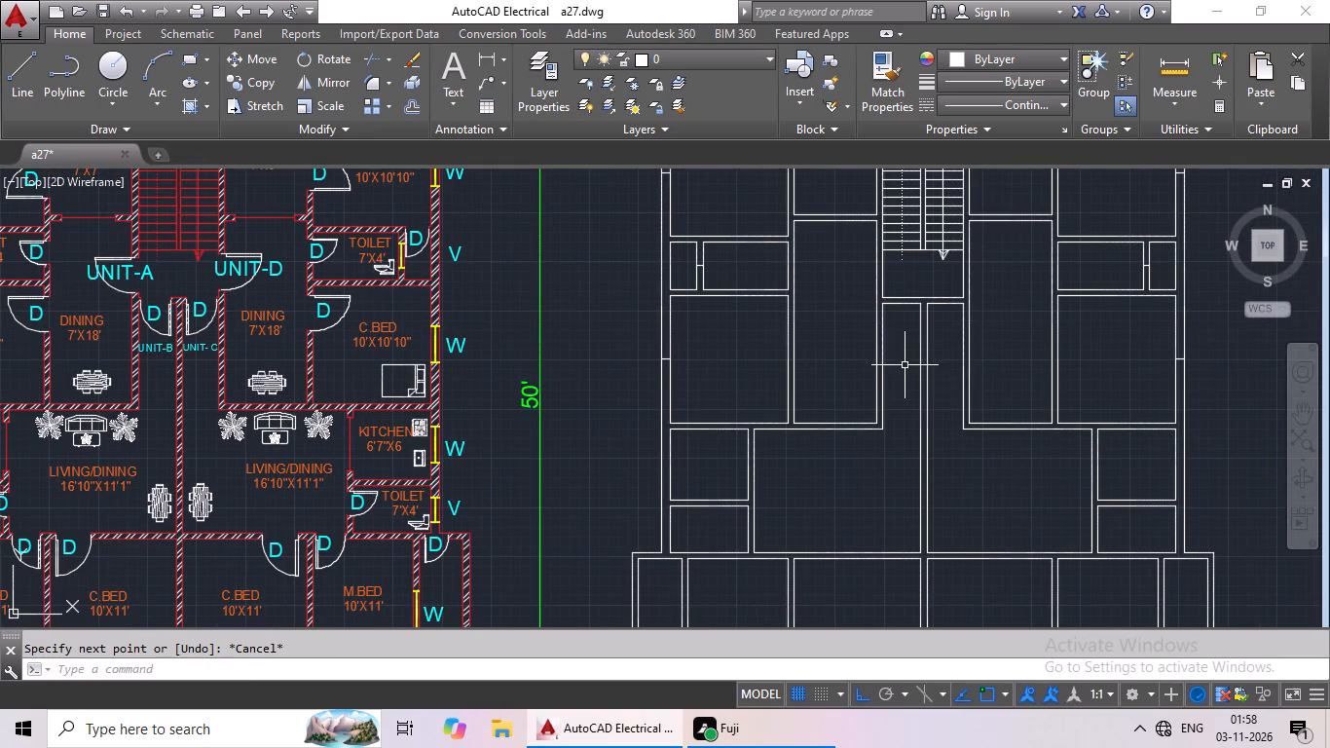
{"action": "scroll", "coordinate": [901, 357], "scroll_direction": "down", "scroll_amount": 1}
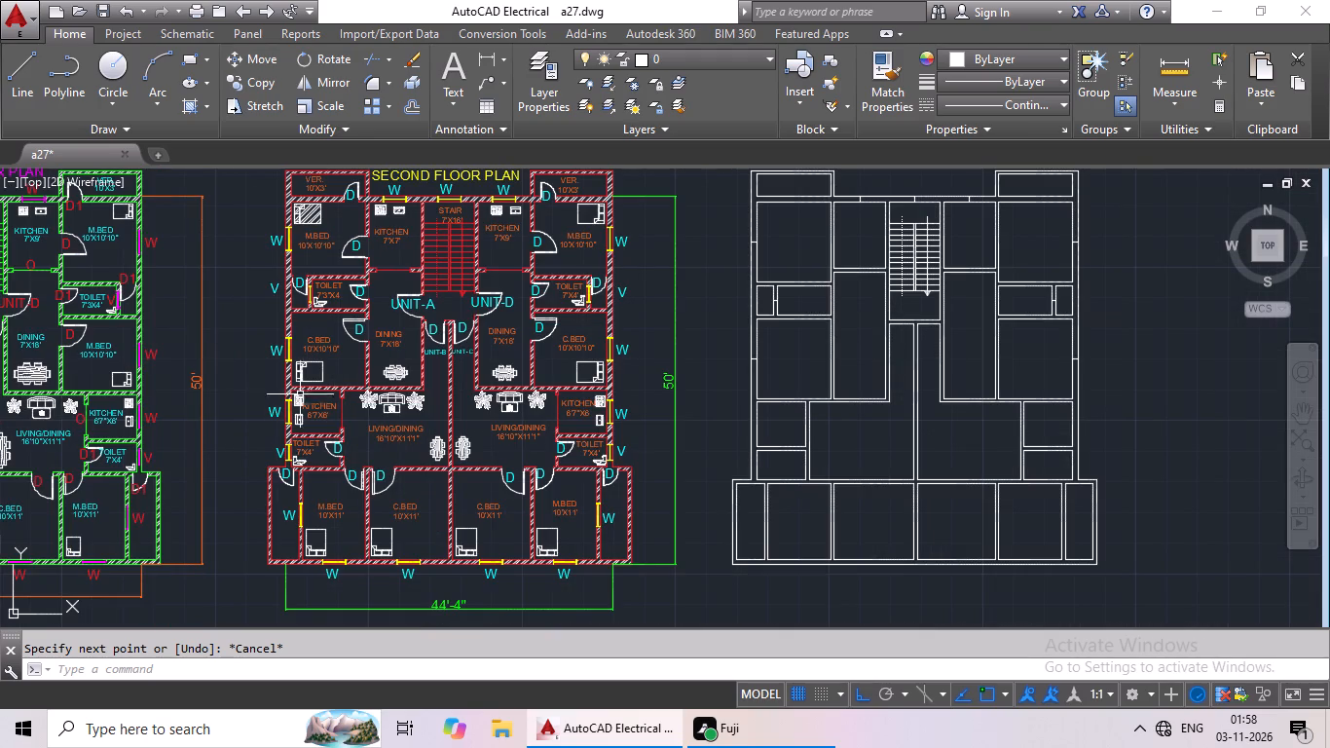
{"action": "left_click", "coordinate": [18, 81]}
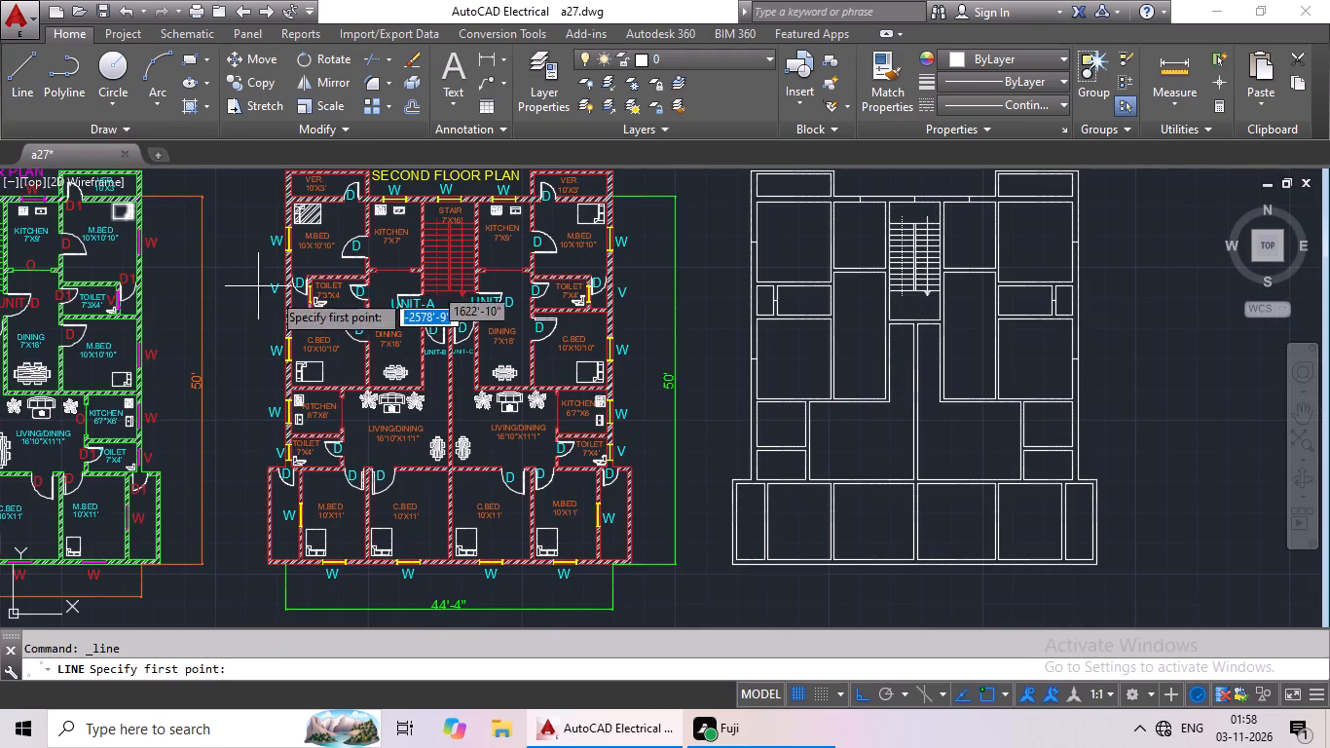
{"action": "middle_click_drag", "start_coordinate": [865, 389], "coordinate": [846, 388]}
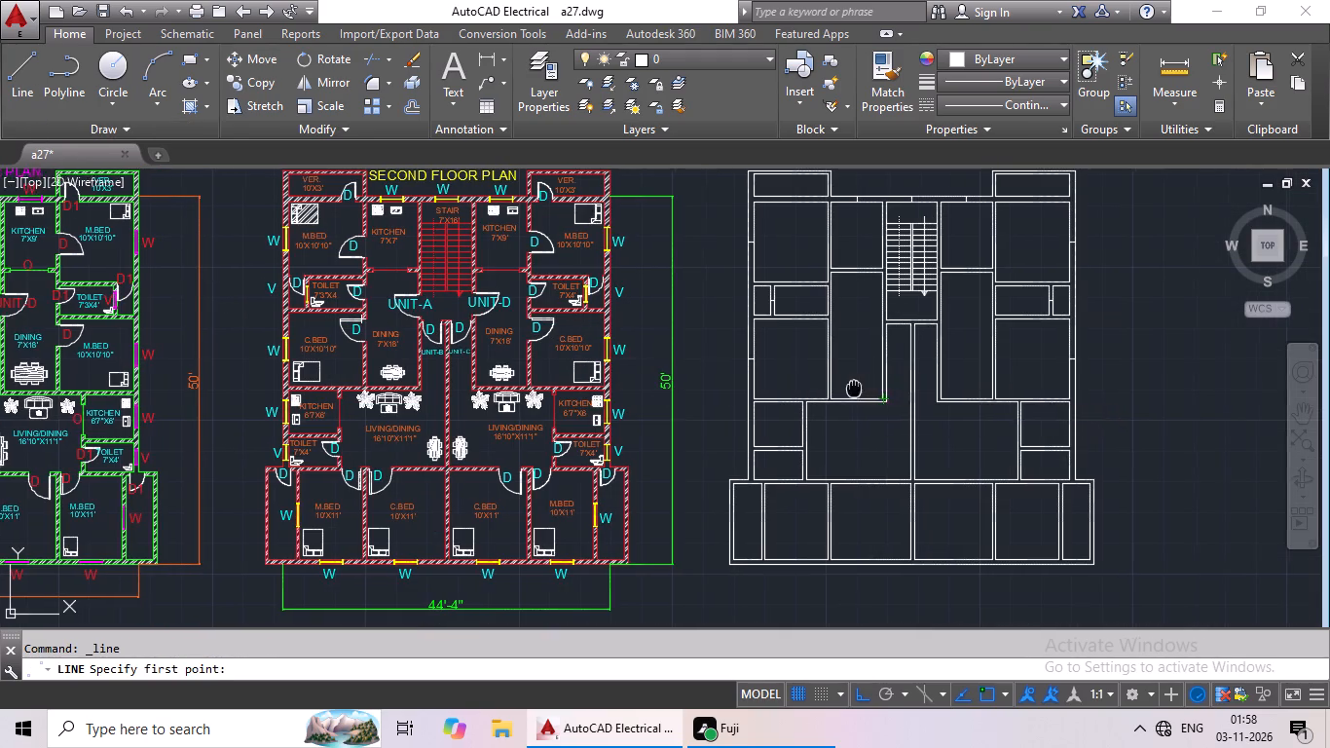
{"action": "middle_click_drag", "start_coordinate": [846, 388], "coordinate": [771, 373]}
{"action": "scroll", "coordinate": [783, 386], "scroll_direction": "up", "scroll_amount": 4}
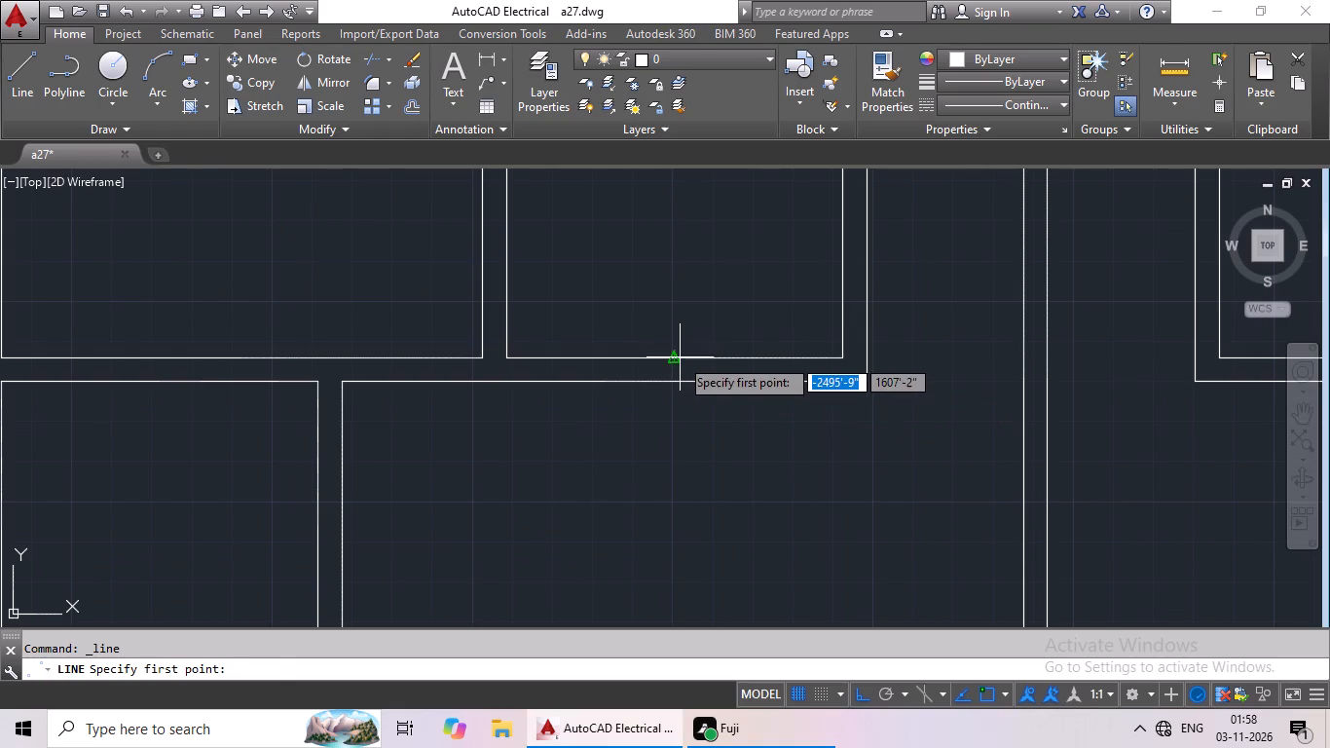
{"action": "left_click", "coordinate": [672, 359]}
{"action": "left_click", "coordinate": [672, 380]}
{"action": "key", "text": "Escape"}
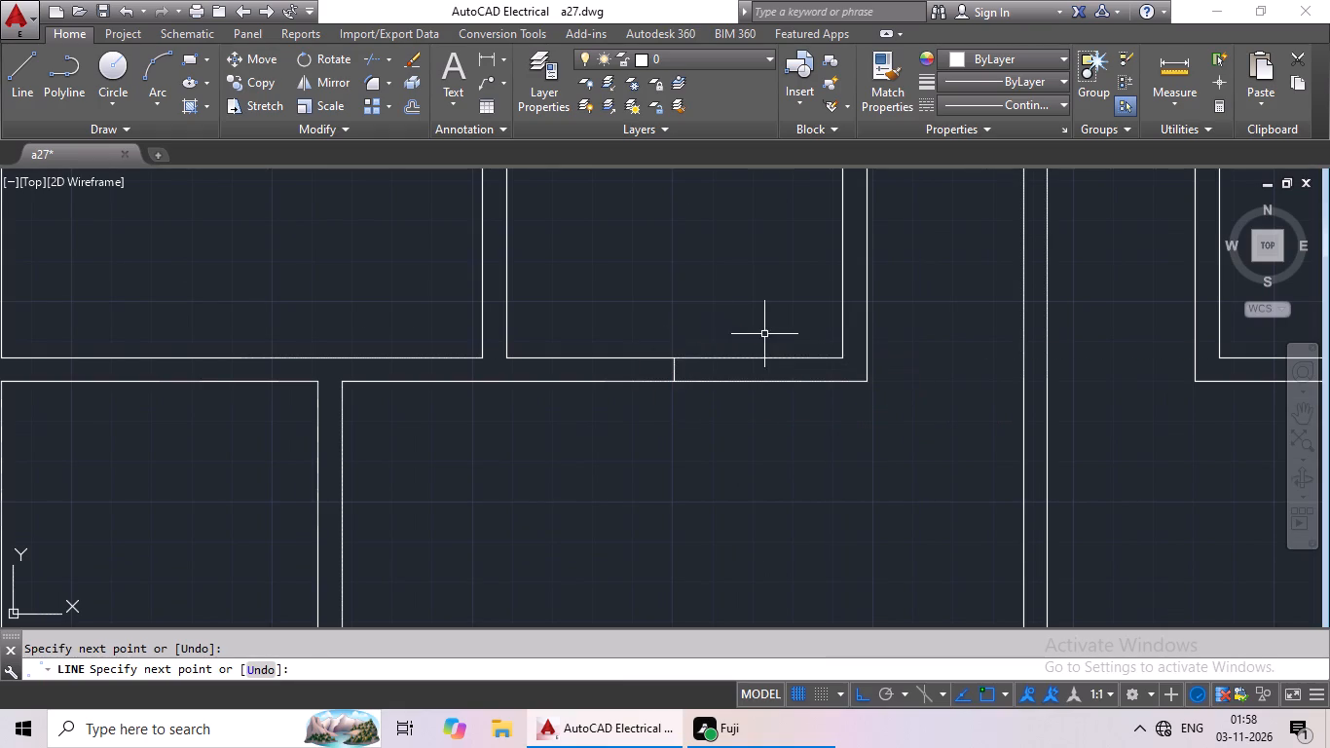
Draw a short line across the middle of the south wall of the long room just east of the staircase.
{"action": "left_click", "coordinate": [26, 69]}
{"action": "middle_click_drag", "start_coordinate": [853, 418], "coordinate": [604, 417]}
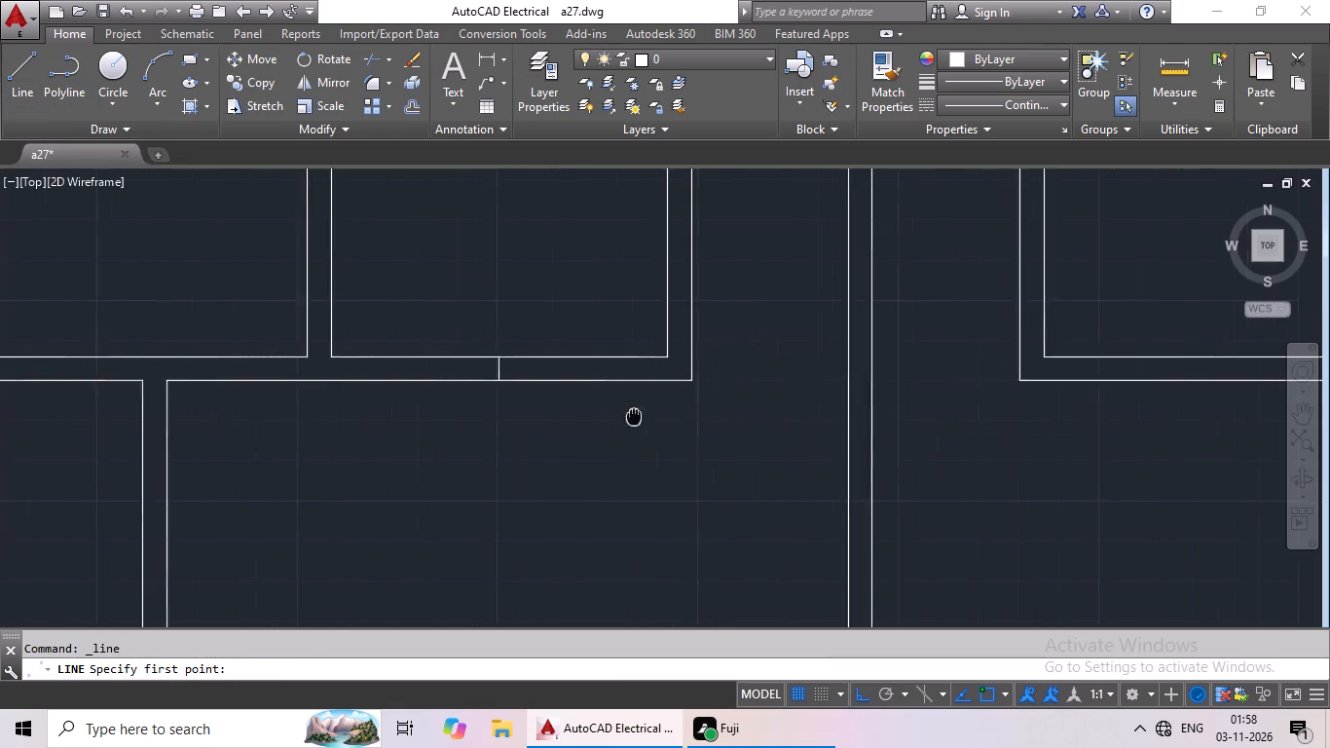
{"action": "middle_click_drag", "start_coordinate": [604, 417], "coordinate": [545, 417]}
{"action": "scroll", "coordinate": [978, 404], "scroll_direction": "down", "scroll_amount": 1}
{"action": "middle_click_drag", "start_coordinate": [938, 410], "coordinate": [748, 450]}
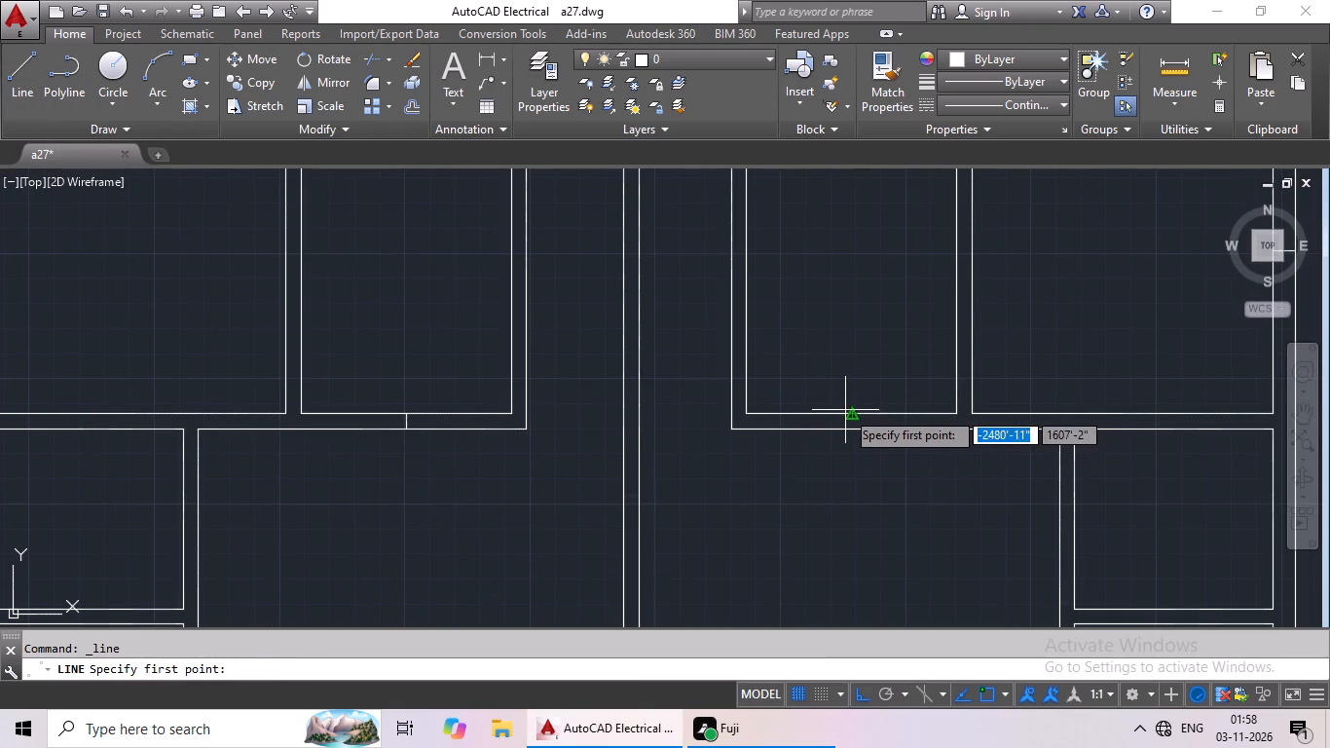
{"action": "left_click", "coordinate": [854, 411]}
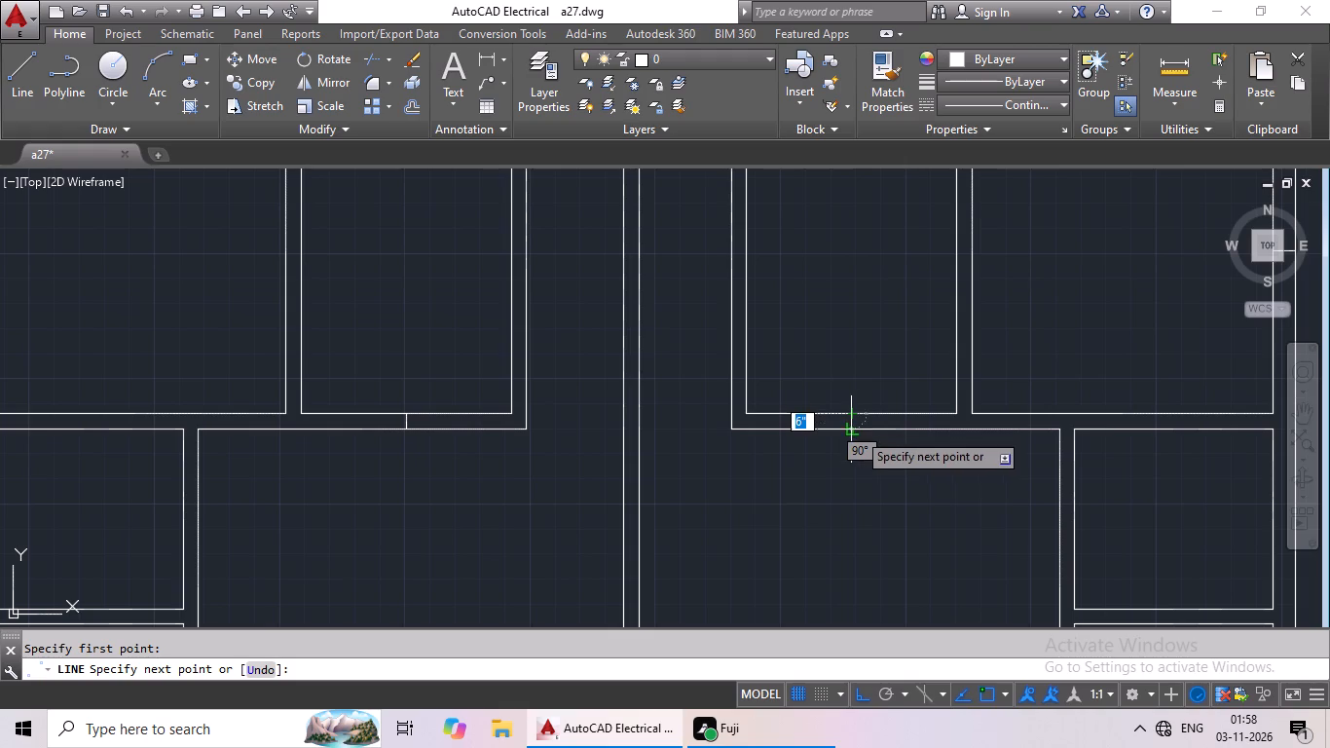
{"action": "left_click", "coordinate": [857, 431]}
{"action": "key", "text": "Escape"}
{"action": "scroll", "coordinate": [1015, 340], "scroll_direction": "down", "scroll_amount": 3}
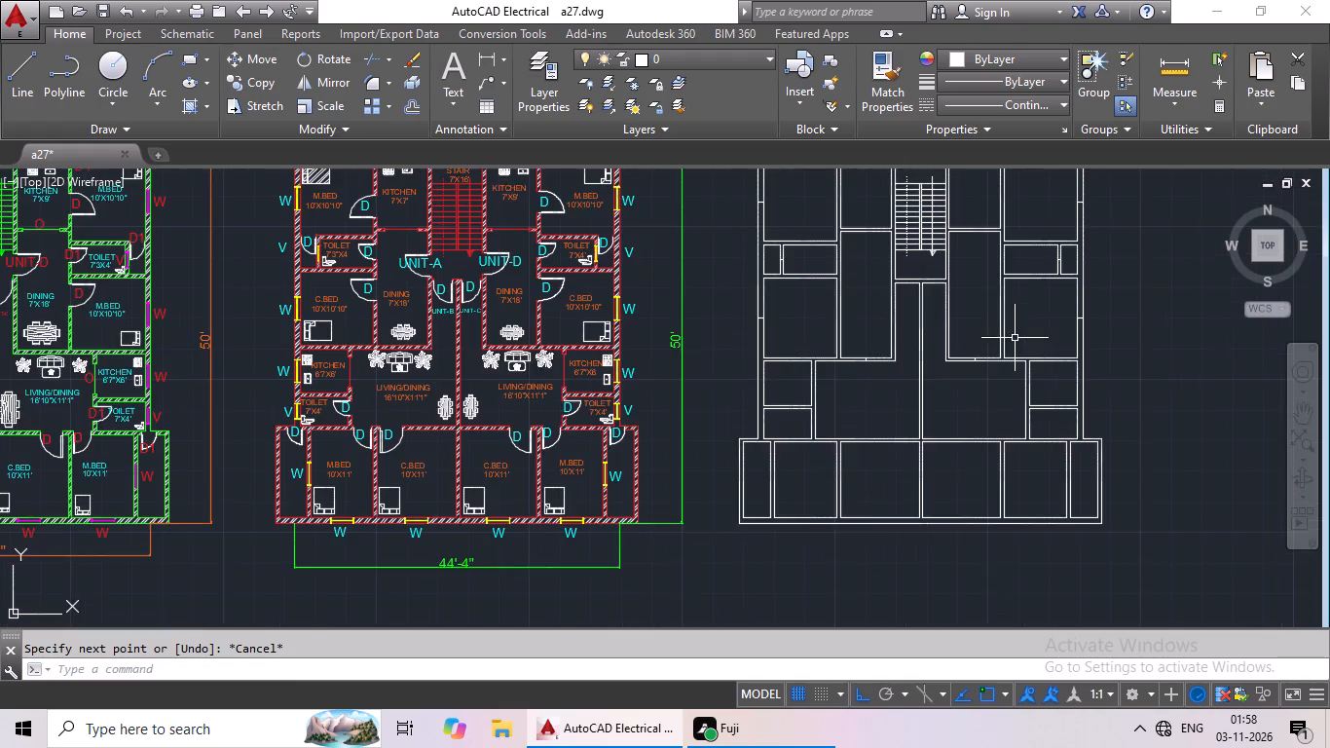
Draw a short line across the west outer wall at the middle of the upper small room above the bottom row.
{"action": "middle_click_drag", "start_coordinate": [1042, 315], "coordinate": [923, 333]}
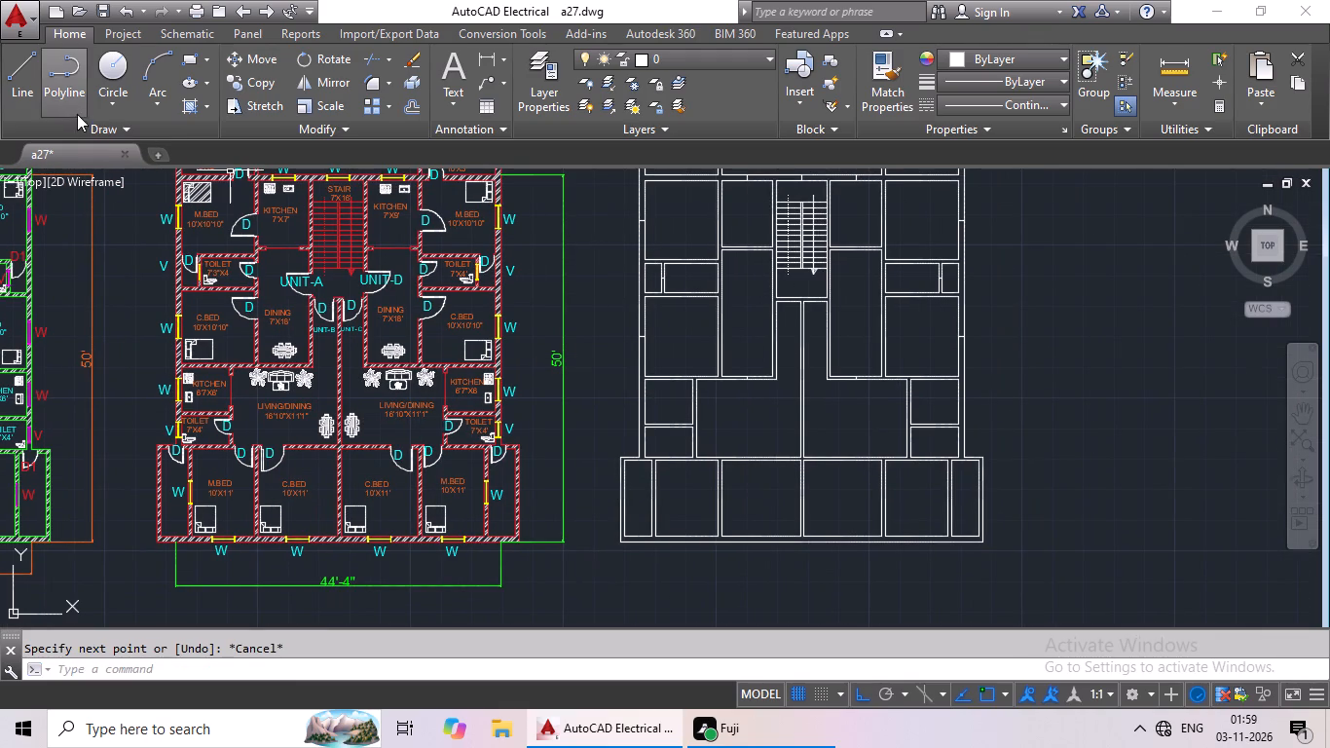
{"action": "left_click", "coordinate": [29, 84]}
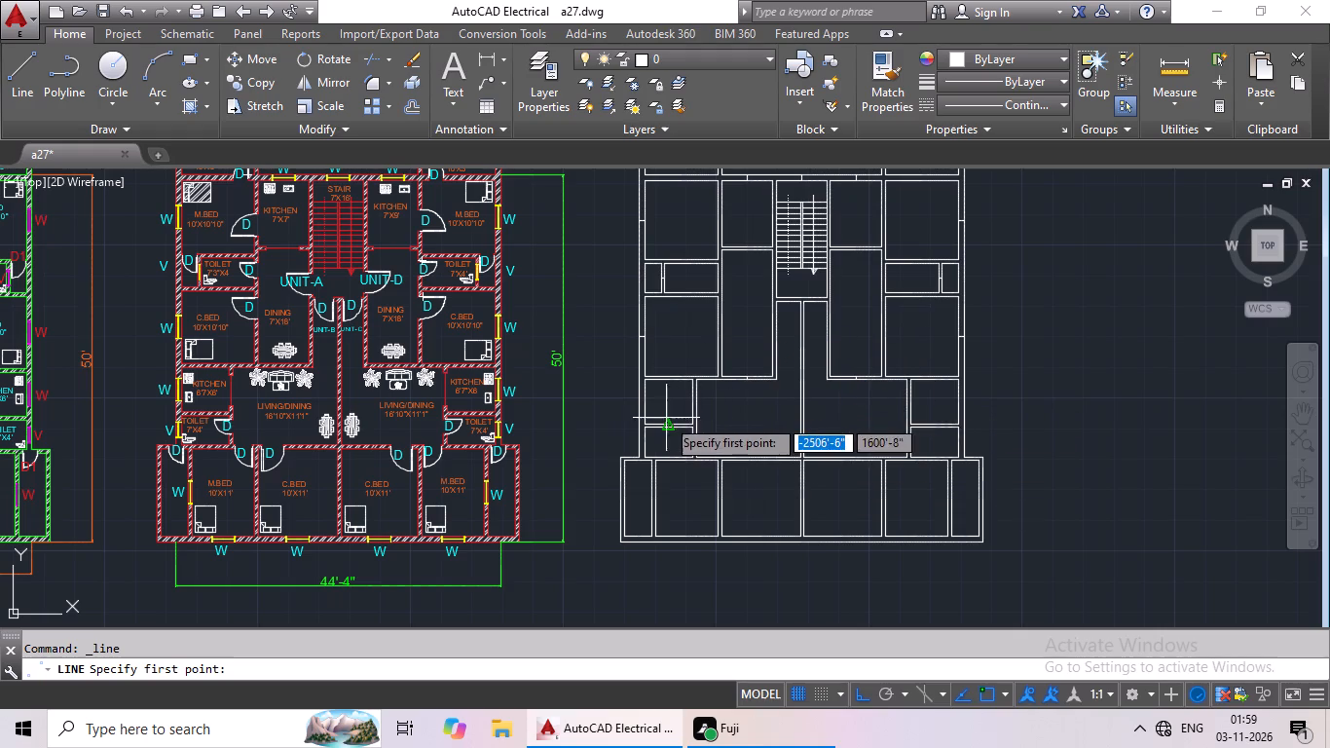
{"action": "scroll", "coordinate": [660, 395], "scroll_direction": "up", "scroll_amount": 2}
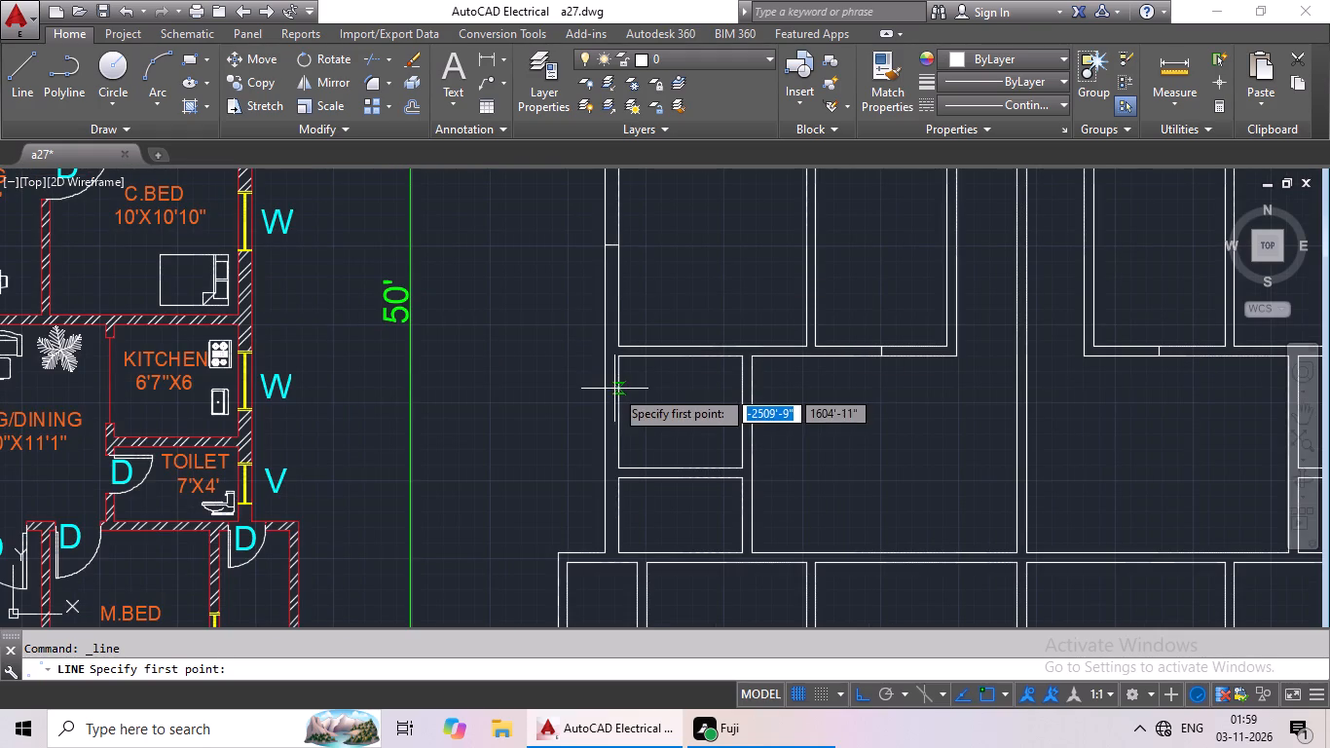
{"action": "left_click", "coordinate": [619, 410]}
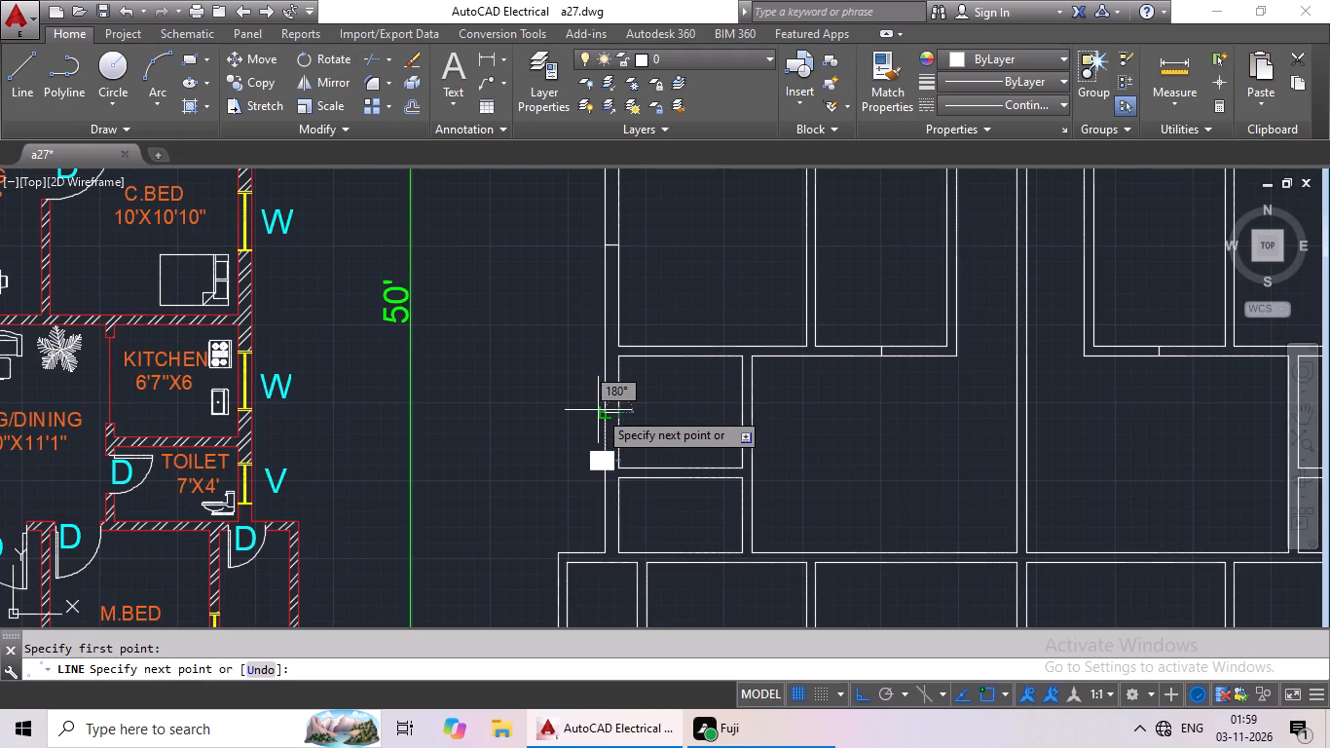
{"action": "left_click", "coordinate": [609, 408]}
{"action": "key", "text": "Escape"}
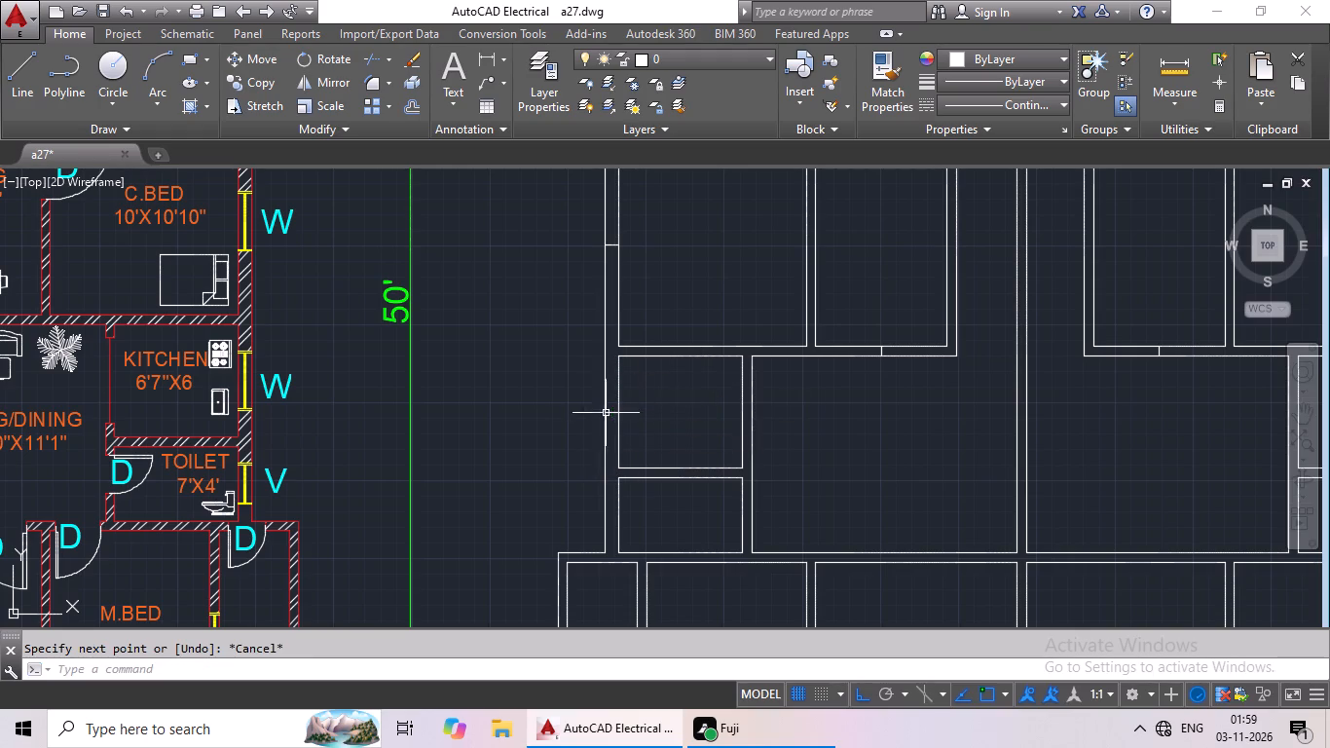
Draw a short line across the west outer wall at the middle of the lower small room directly above the bottom row.
{"action": "left_click", "coordinate": [24, 78]}
{"action": "left_click", "coordinate": [621, 514]}
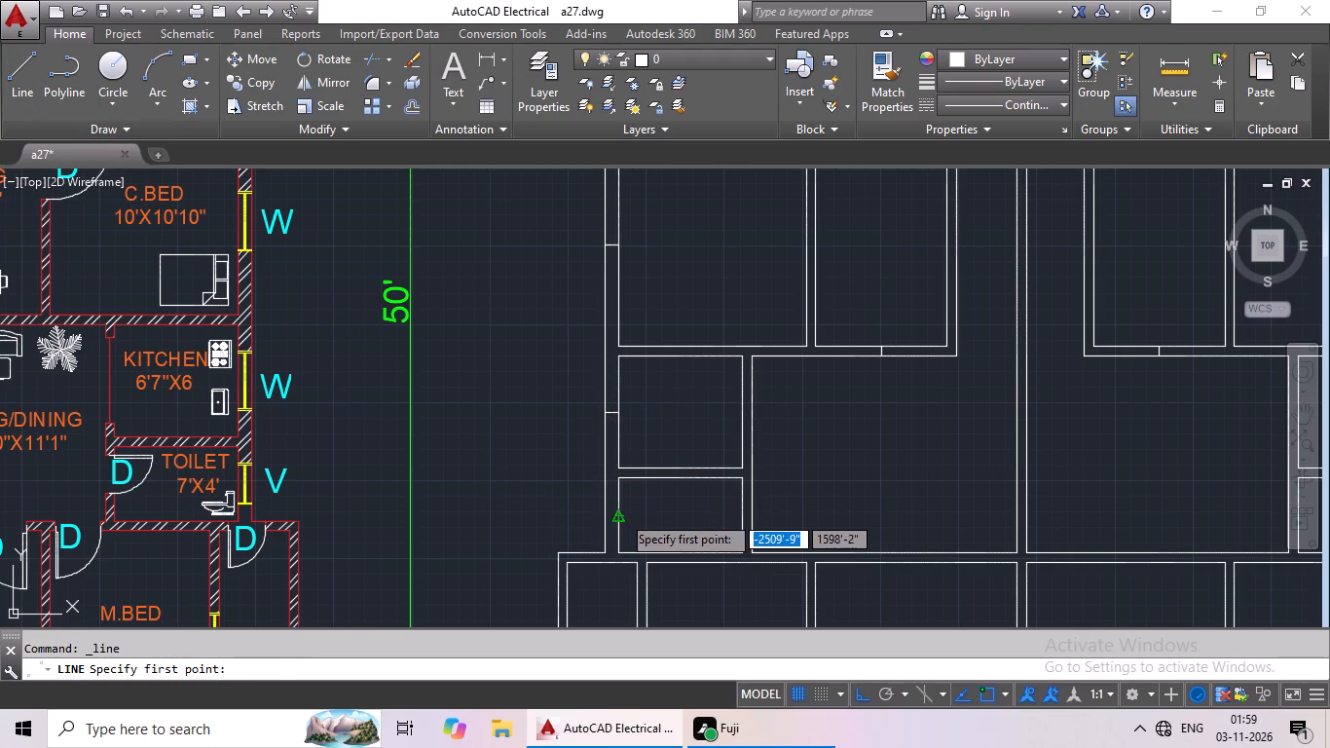
{"action": "left_click", "coordinate": [605, 514]}
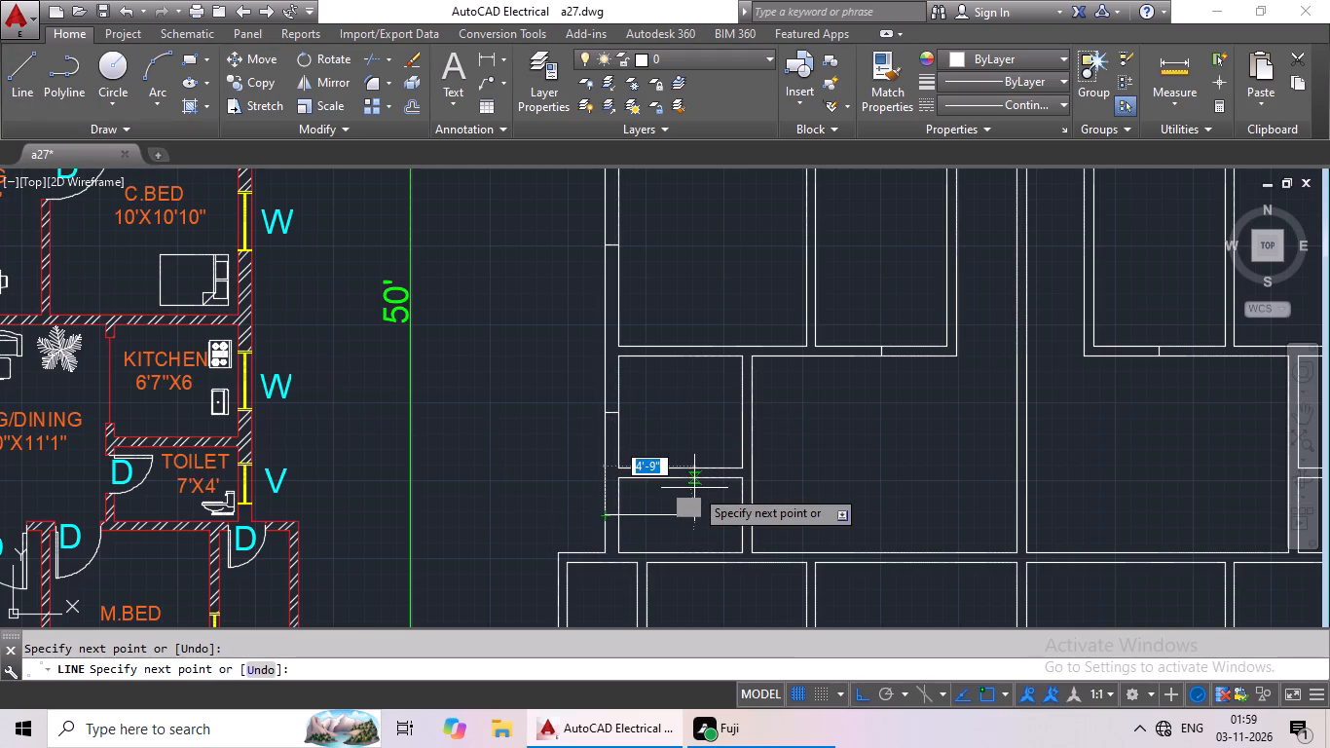
{"action": "key", "text": "Escape"}
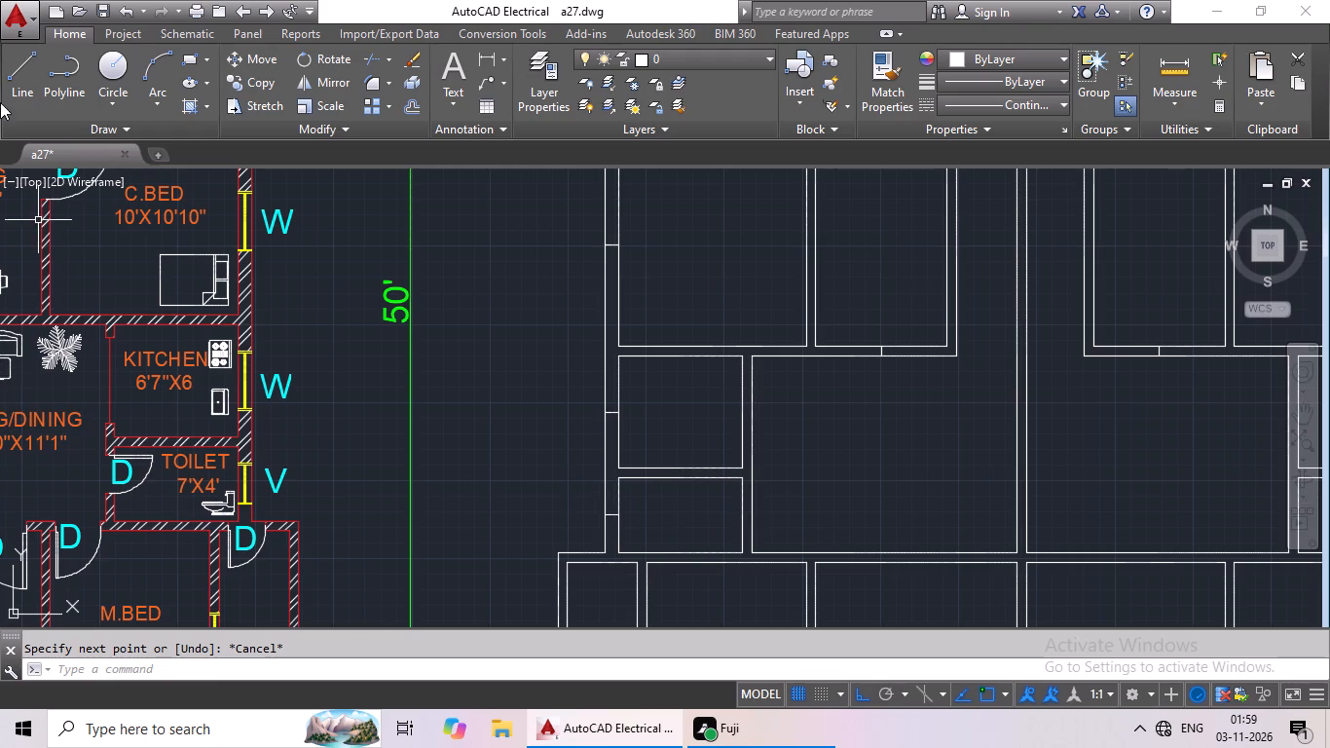
Draw a short line across the east outer wall at the middle of the upper small room above the bottom row.
{"action": "left_click", "coordinate": [10, 93]}
{"action": "scroll", "coordinate": [693, 356], "scroll_direction": "down", "scroll_amount": 2}
{"action": "middle_click_drag", "start_coordinate": [742, 397], "coordinate": [510, 397]}
{"action": "scroll", "coordinate": [769, 370], "scroll_direction": "up", "scroll_amount": 3}
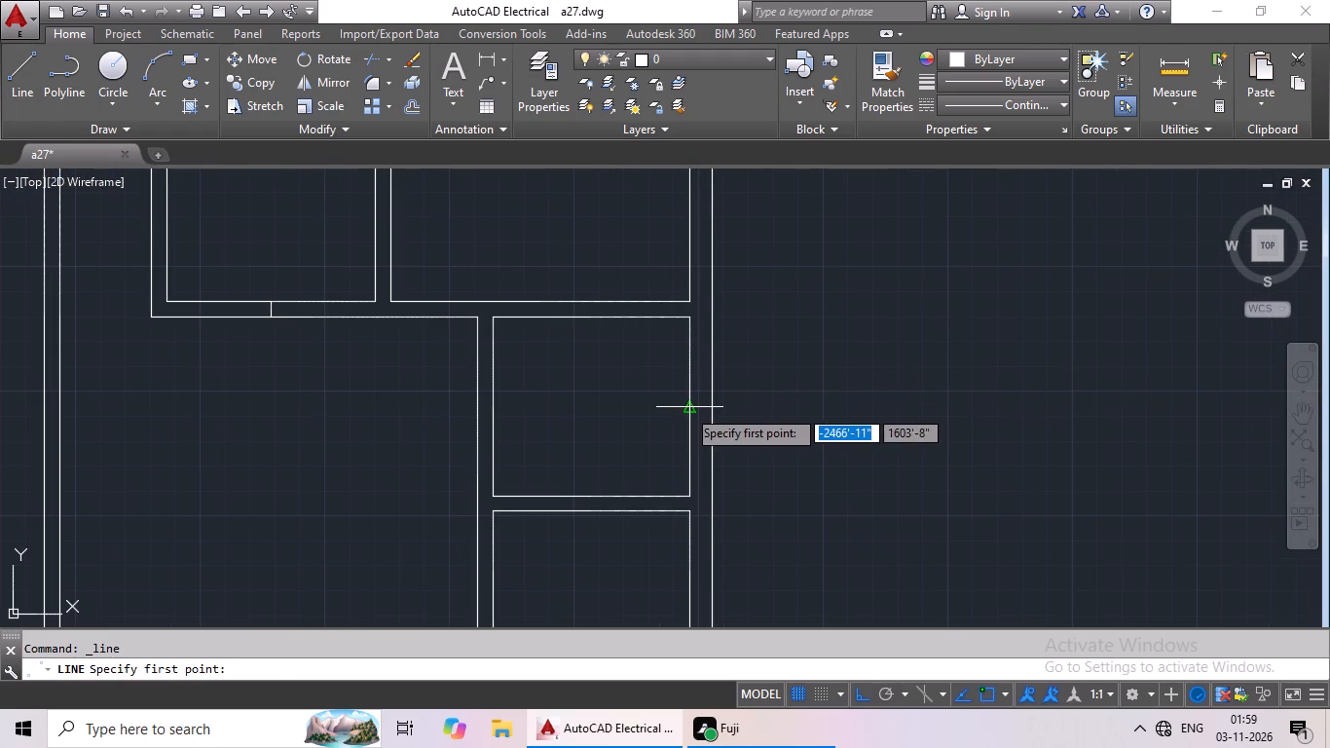
{"action": "left_click", "coordinate": [686, 408]}
{"action": "left_click", "coordinate": [712, 411]}
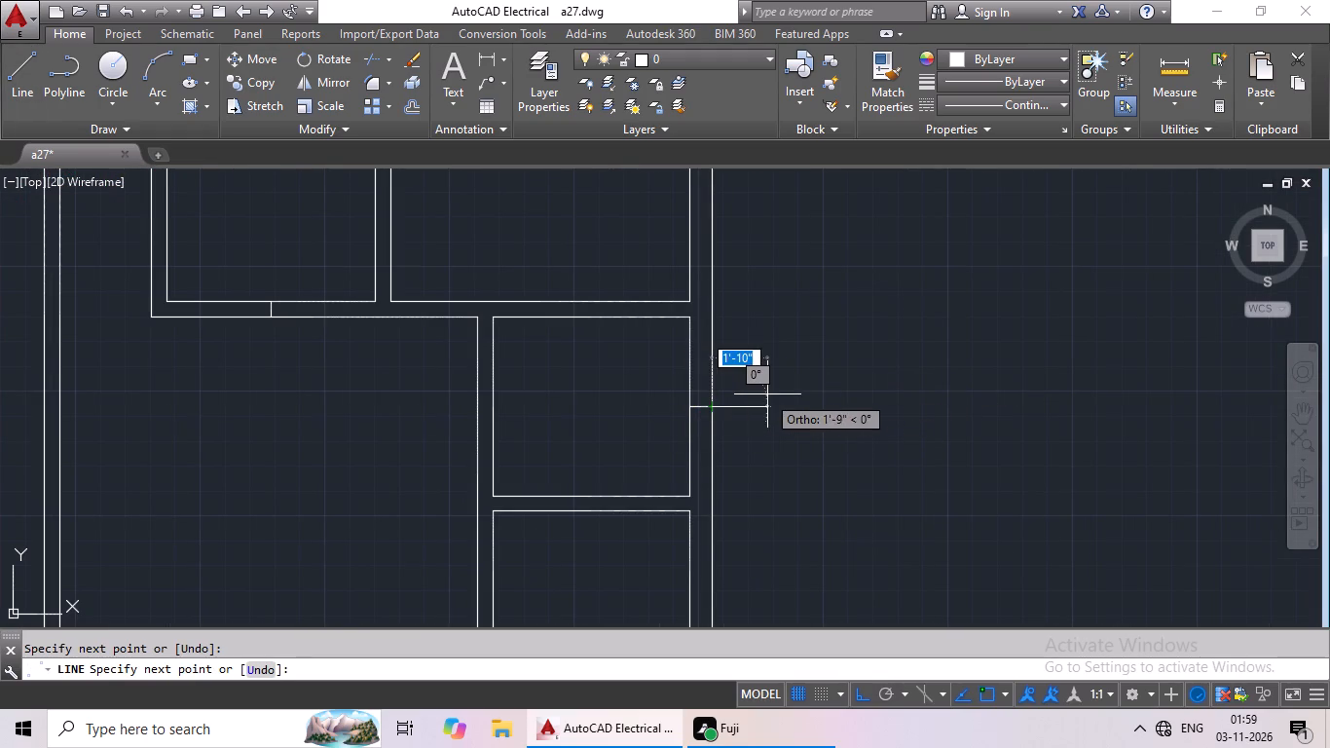
{"action": "key", "text": "Escape"}
Draw a short line across the east outer wall at the middle of the lower small room directly above the bottom row.
{"action": "left_click", "coordinate": [29, 105]}
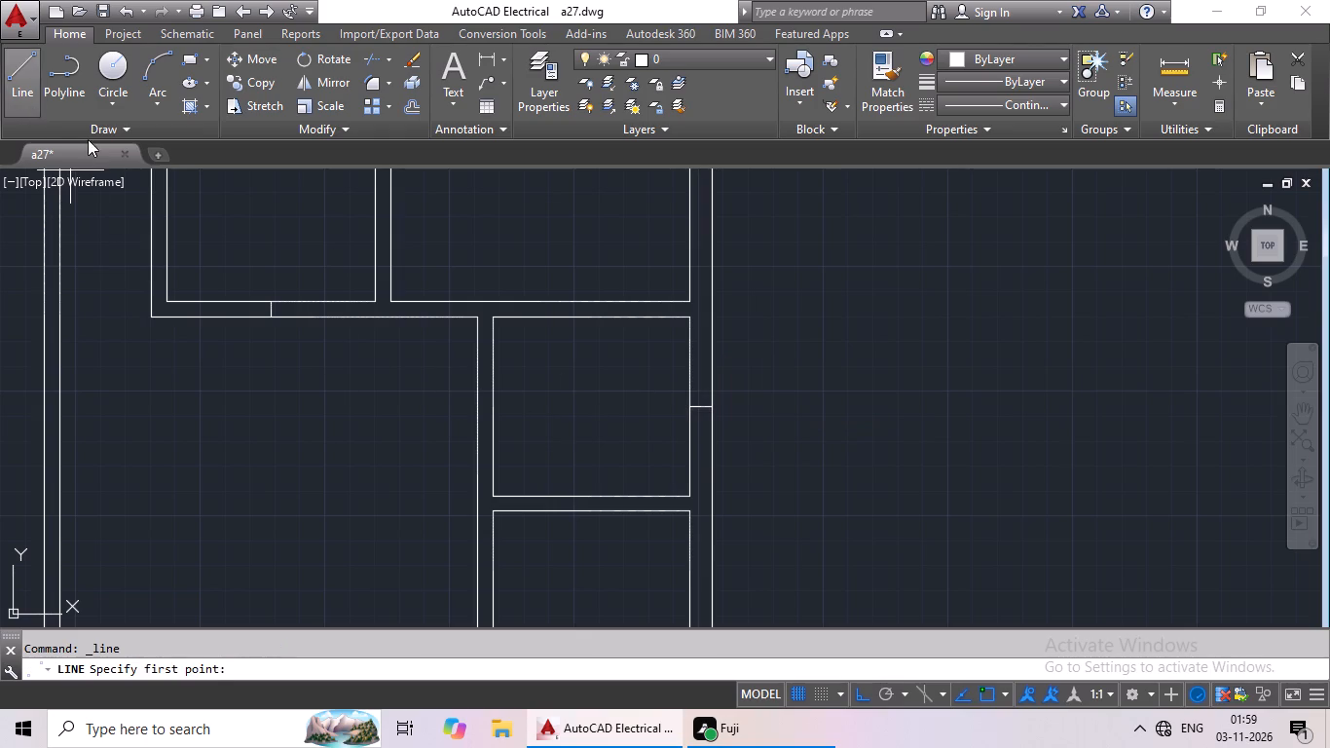
{"action": "middle_click_drag", "start_coordinate": [692, 432], "coordinate": [663, 242]}
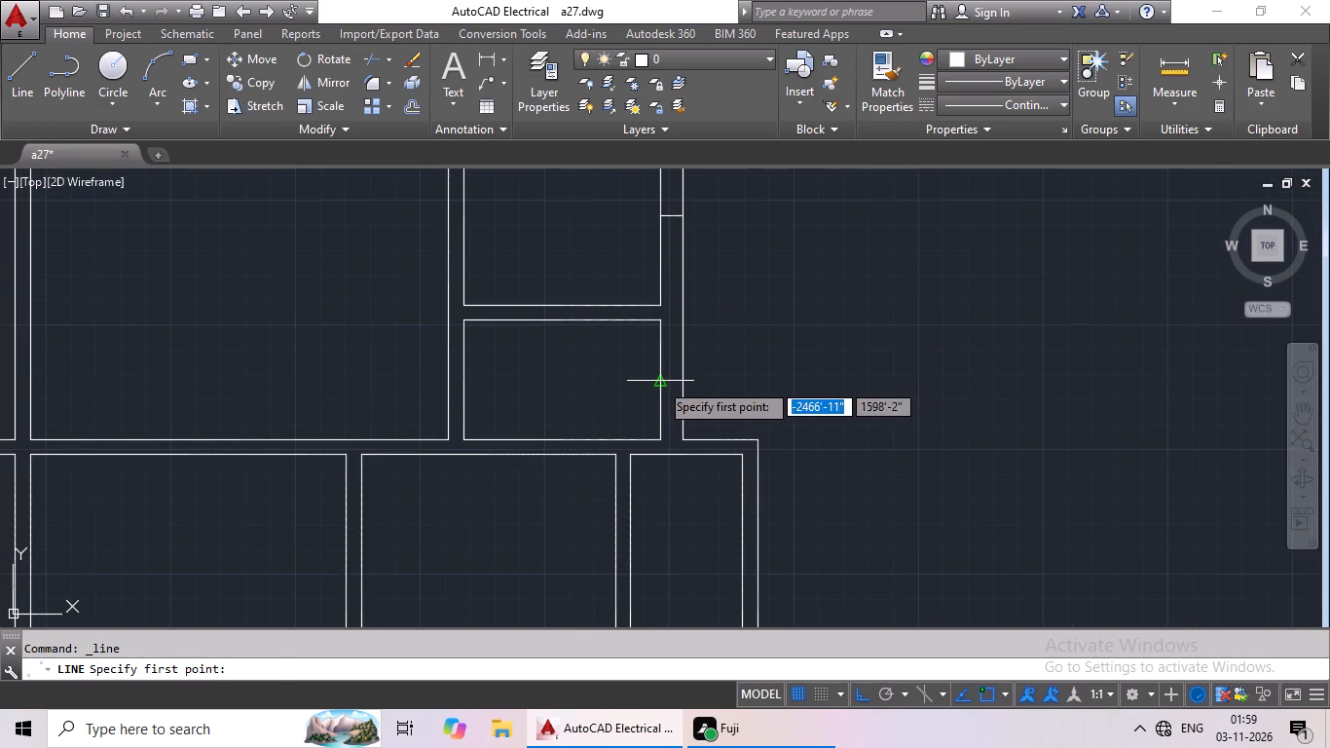
{"action": "left_click", "coordinate": [659, 380]}
{"action": "left_click", "coordinate": [681, 382]}
{"action": "key", "text": "Escape"}
Draw a short line across the middle of the partition between the narrow southwest room and the bottom-row room beside it.
{"action": "scroll", "coordinate": [845, 373], "scroll_direction": "down", "scroll_amount": 3}
{"action": "middle_click_drag", "start_coordinate": [845, 372], "coordinate": [959, 382]}
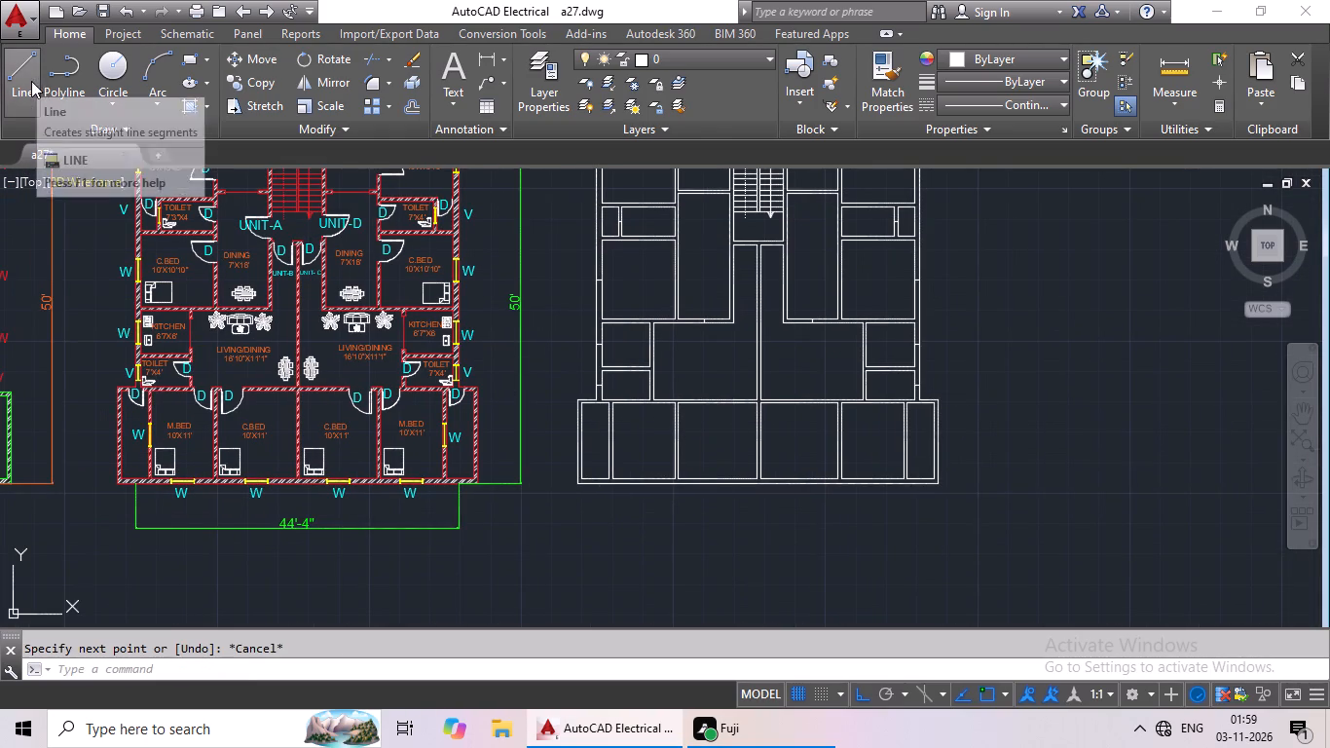
{"action": "left_click", "coordinate": [23, 82]}
{"action": "scroll", "coordinate": [638, 426], "scroll_direction": "up", "scroll_amount": 2}
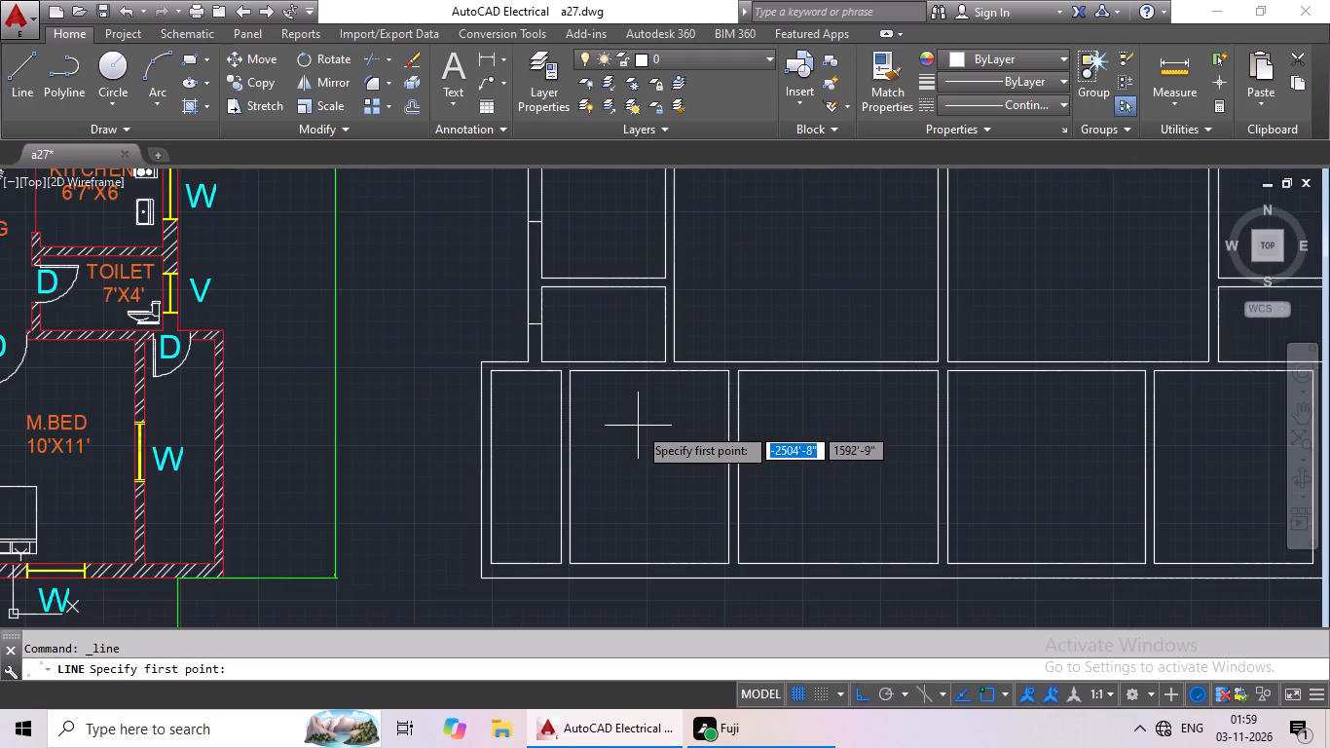
{"action": "middle_click_drag", "start_coordinate": [636, 425], "coordinate": [624, 361]}
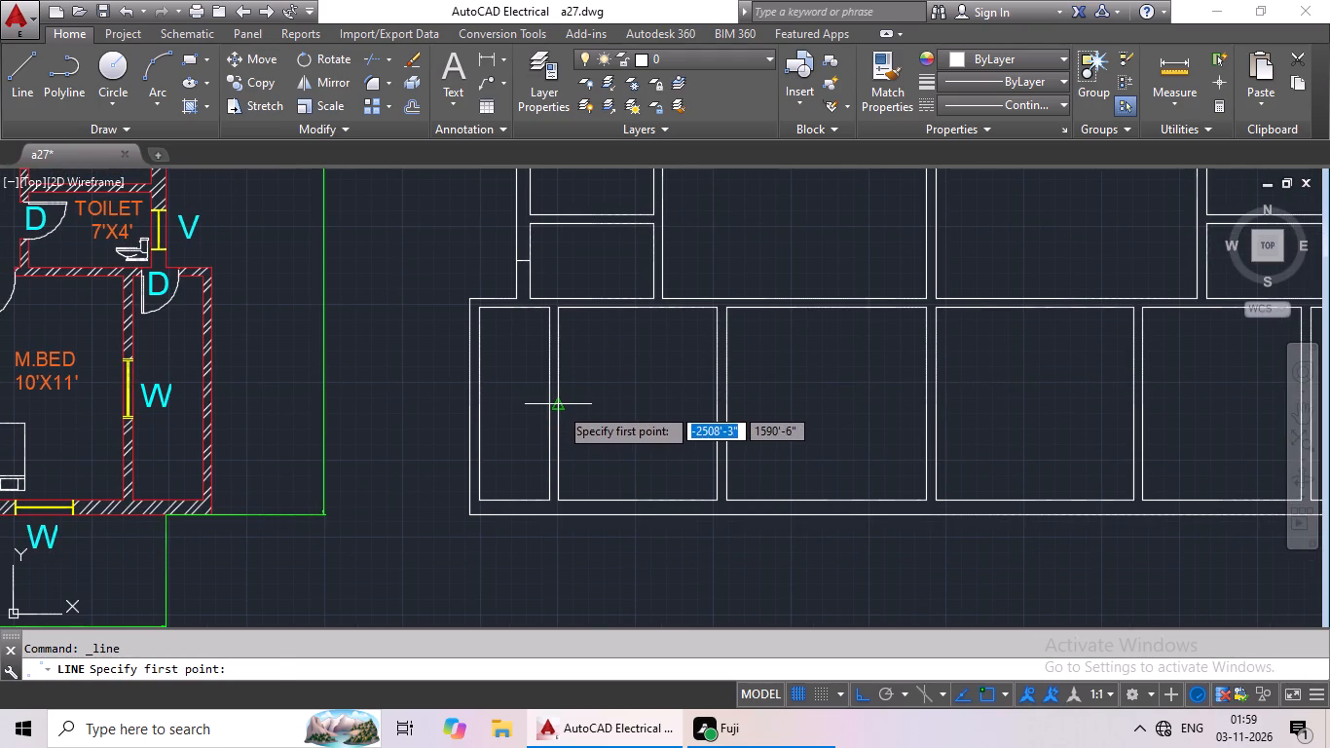
{"action": "left_click", "coordinate": [559, 406]}
{"action": "left_click", "coordinate": [546, 407]}
{"action": "key", "text": "Escape"}
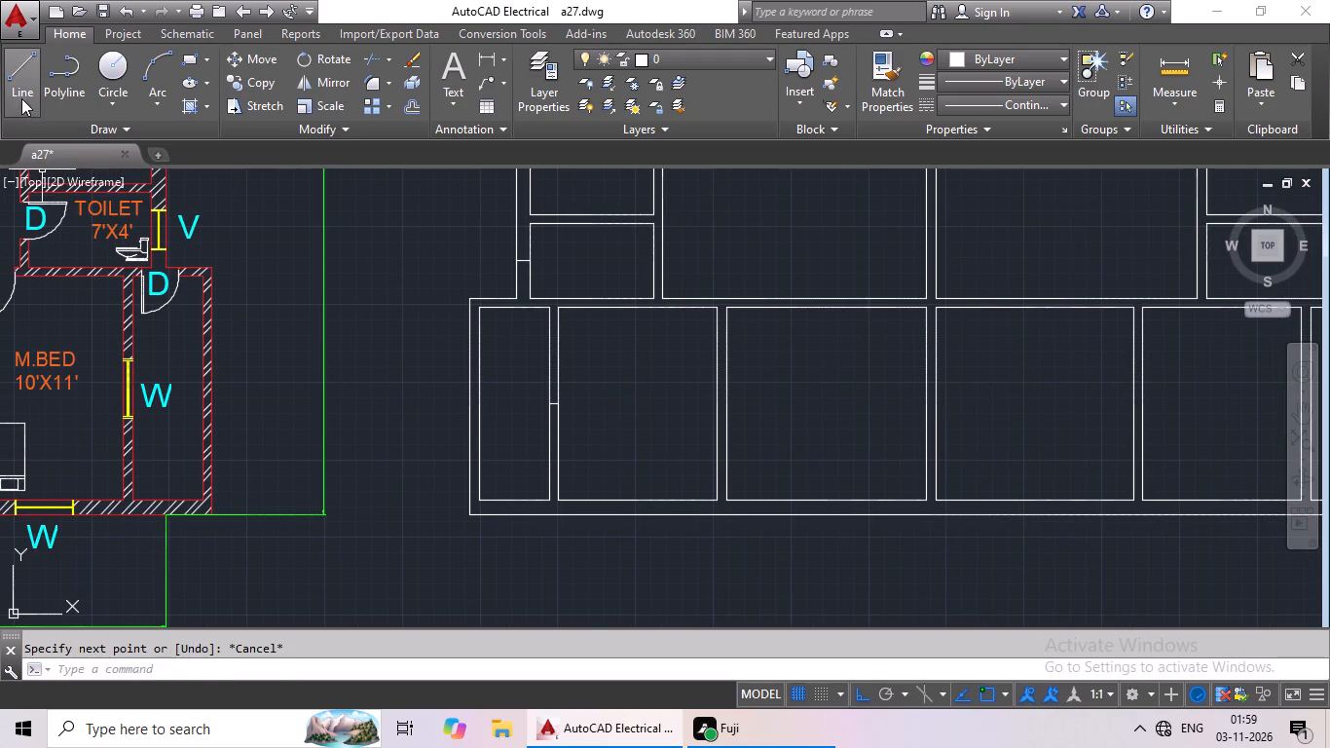
Draw a short line across the south outer wall at the middle of the second room from the west.
{"action": "left_click", "coordinate": [21, 98]}
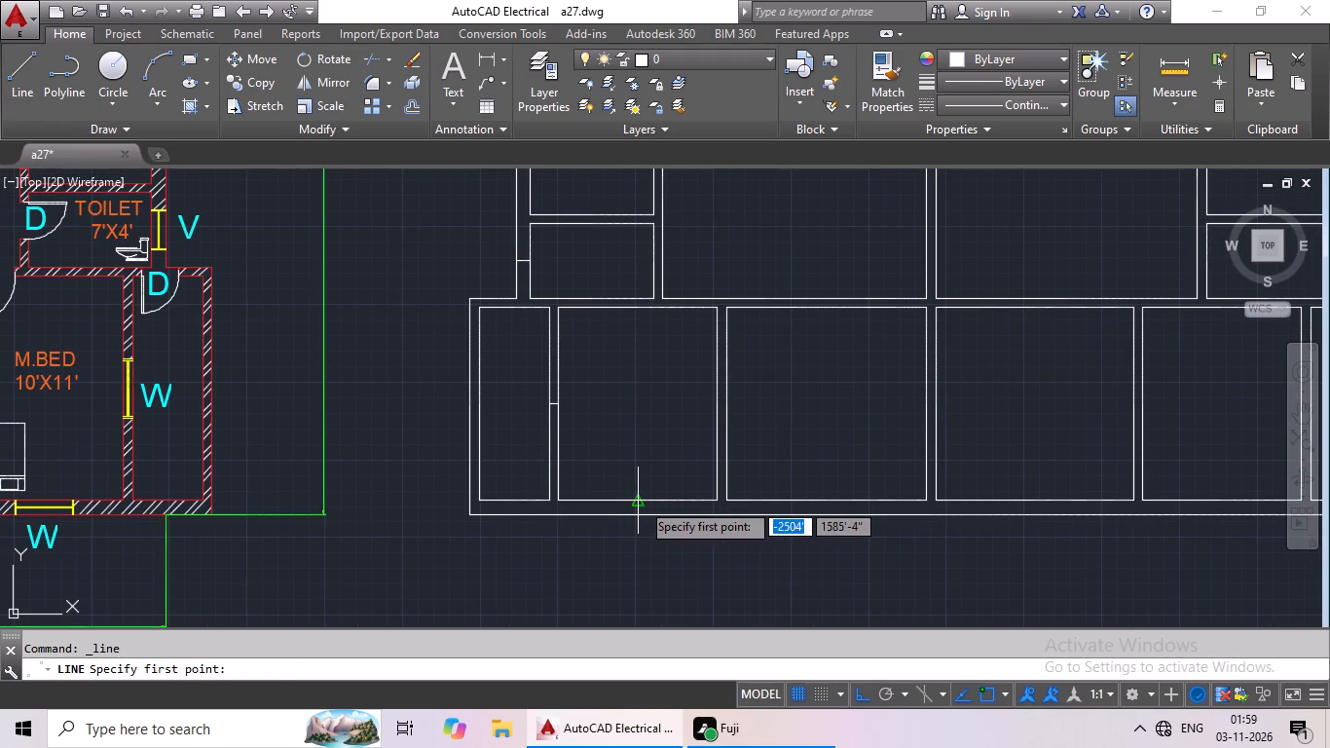
{"action": "left_click", "coordinate": [641, 501]}
{"action": "left_click", "coordinate": [641, 519]}
{"action": "key", "text": "Escape"}
Erase the two short lines across the south walls of the long rooms on either side of the staircase.
{"action": "middle_click_drag", "start_coordinate": [793, 398], "coordinate": [725, 606]}
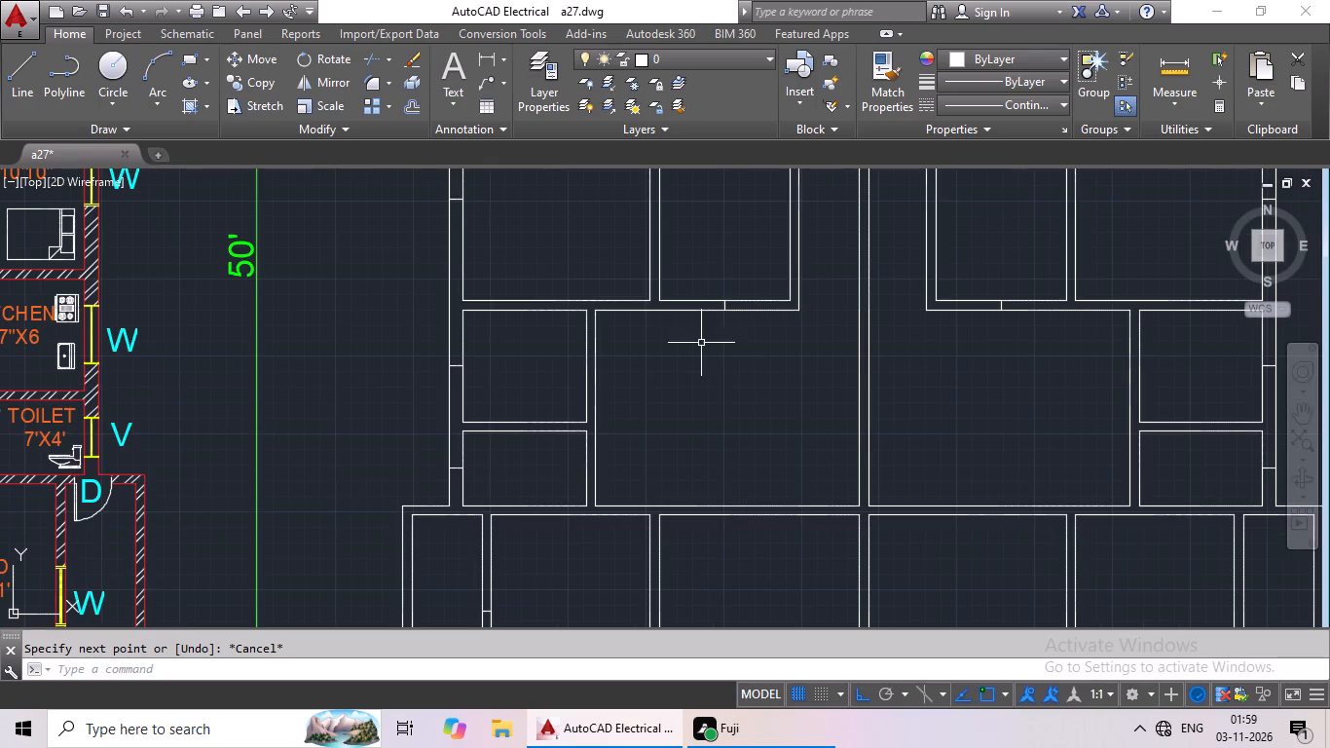
{"action": "scroll", "coordinate": [749, 327], "scroll_direction": "down", "scroll_amount": 1}
{"action": "middle_click_drag", "start_coordinate": [742, 347], "coordinate": [694, 427]}
{"action": "scroll", "coordinate": [705, 376], "scroll_direction": "up", "scroll_amount": 2}
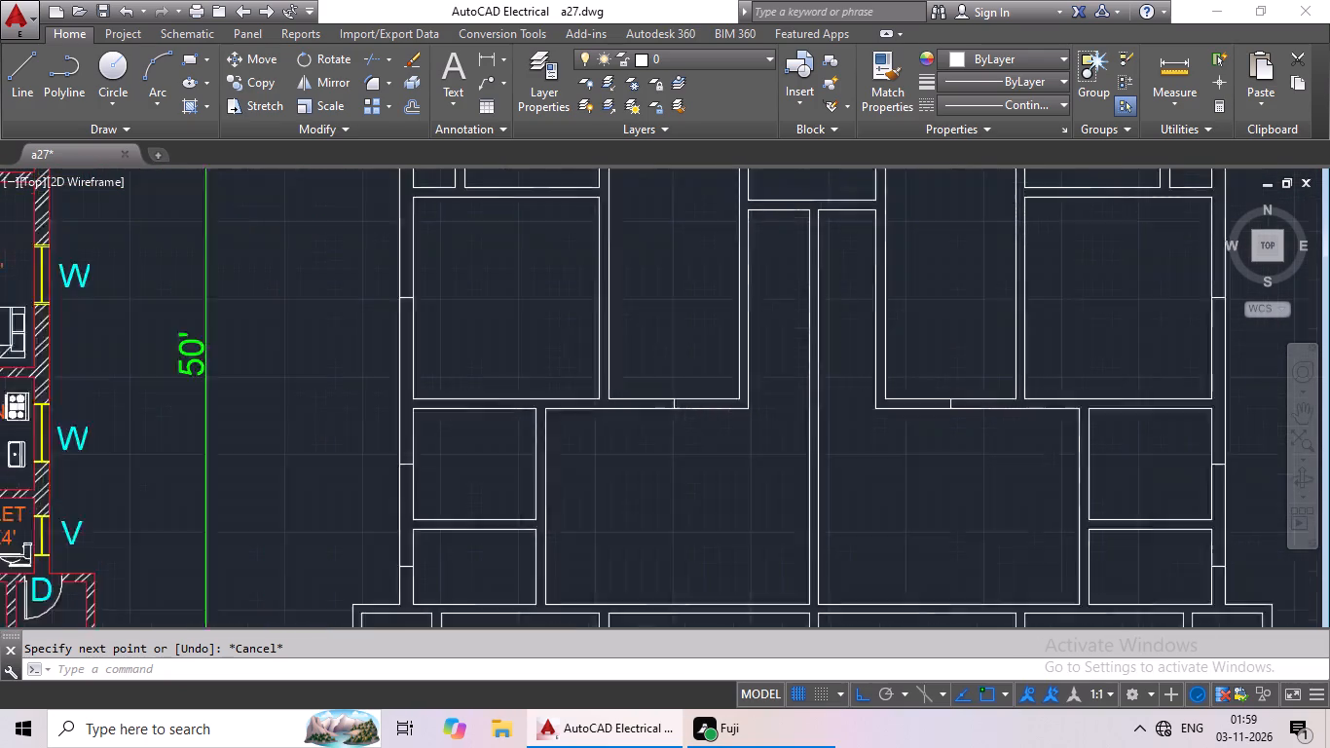
{"action": "scroll", "coordinate": [705, 376], "scroll_direction": "up", "scroll_amount": 1}
{"action": "left_click", "coordinate": [623, 447]}
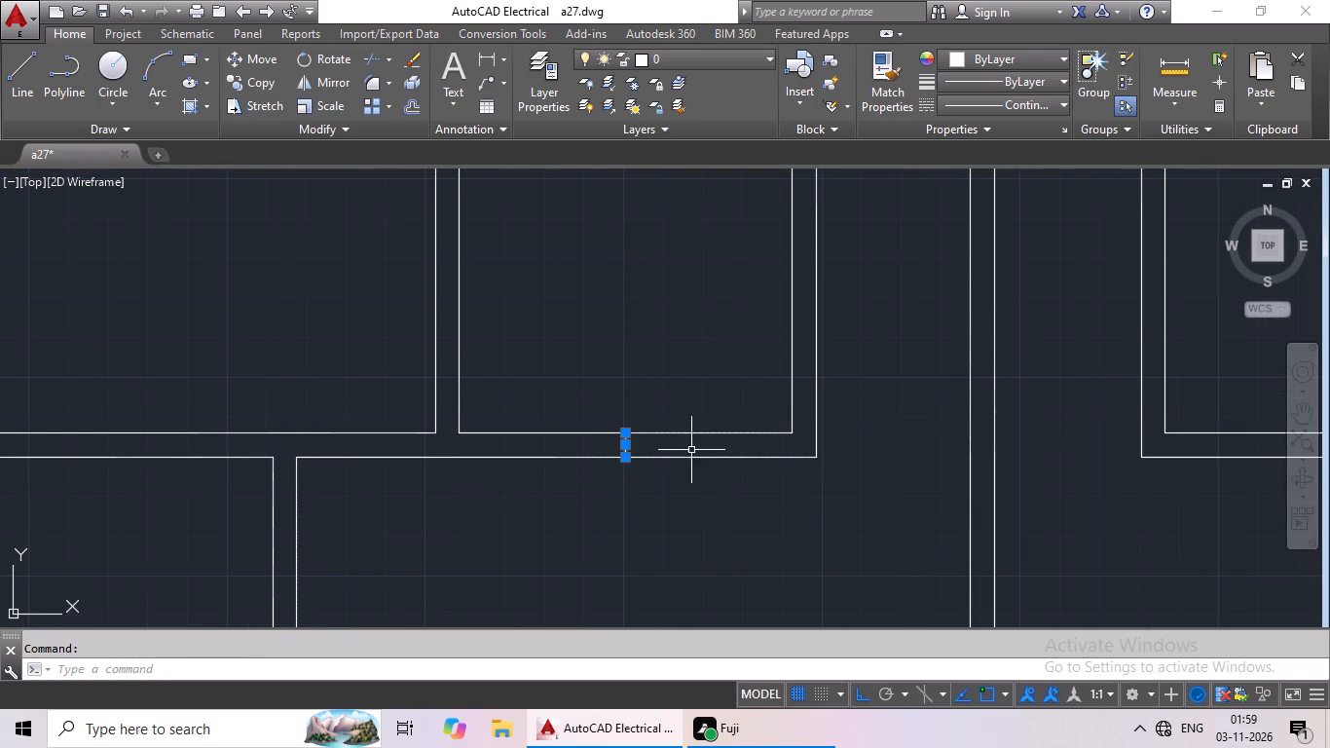
{"action": "middle_click_drag", "start_coordinate": [721, 475], "coordinate": [233, 495]}
{"action": "left_click", "coordinate": [841, 467]}
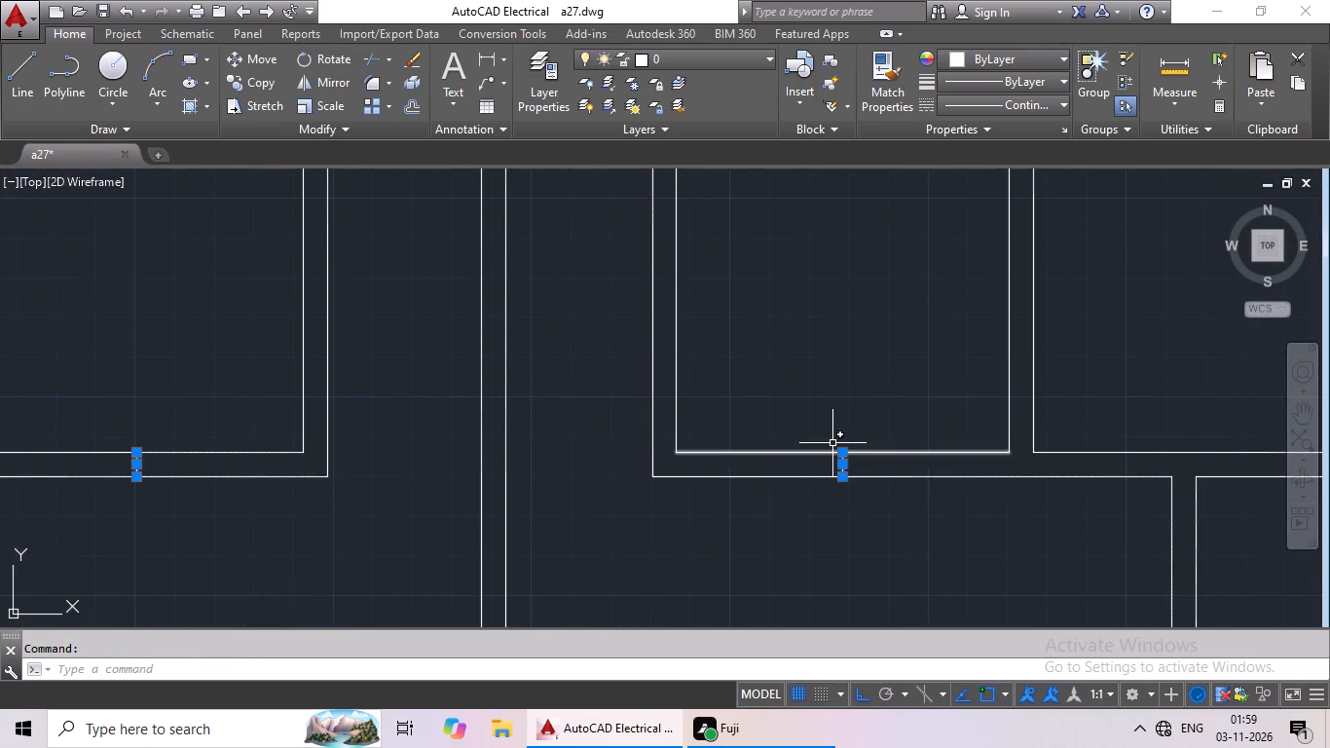
{"action": "key", "text": "Delete"}
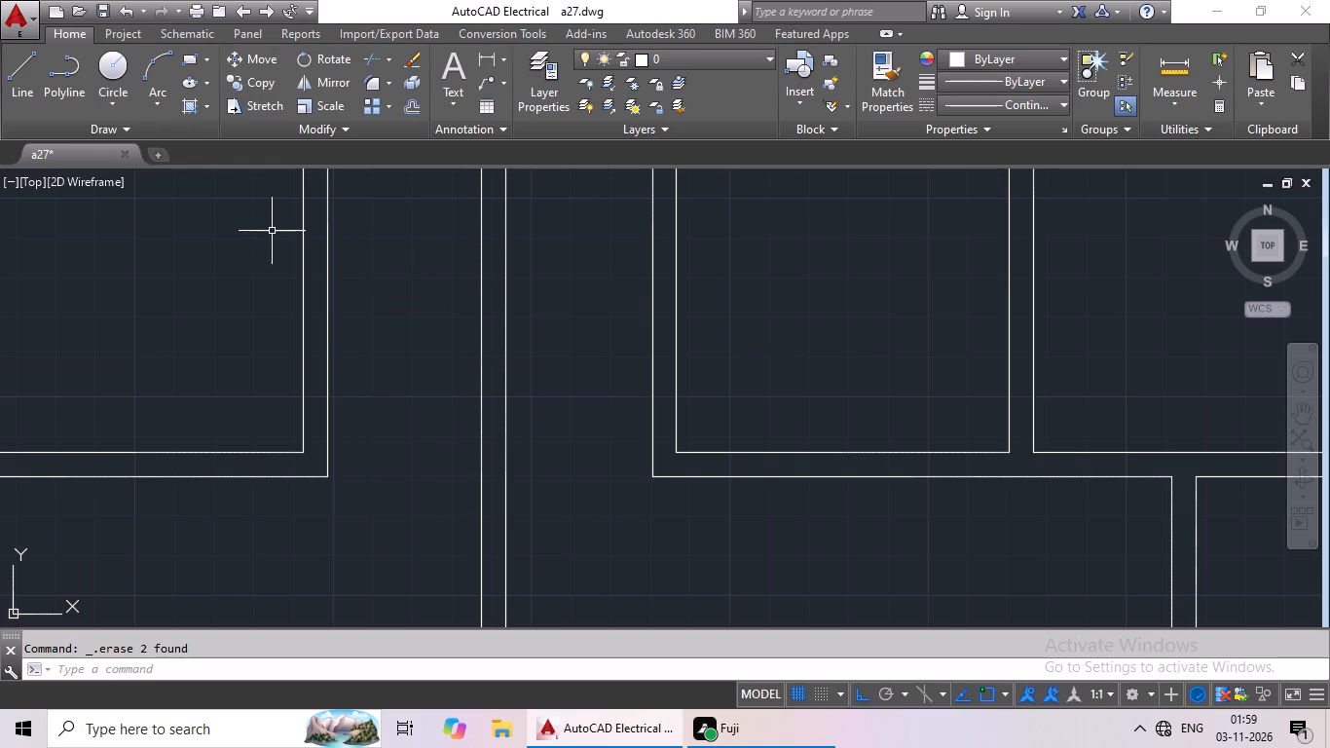
Draw a short line across the south outer wall at the middle of the third room from the west.
{"action": "left_click", "coordinate": [23, 85]}
{"action": "scroll", "coordinate": [596, 377], "scroll_direction": "down", "scroll_amount": 2}
{"action": "scroll", "coordinate": [683, 414], "scroll_direction": "down", "scroll_amount": 1}
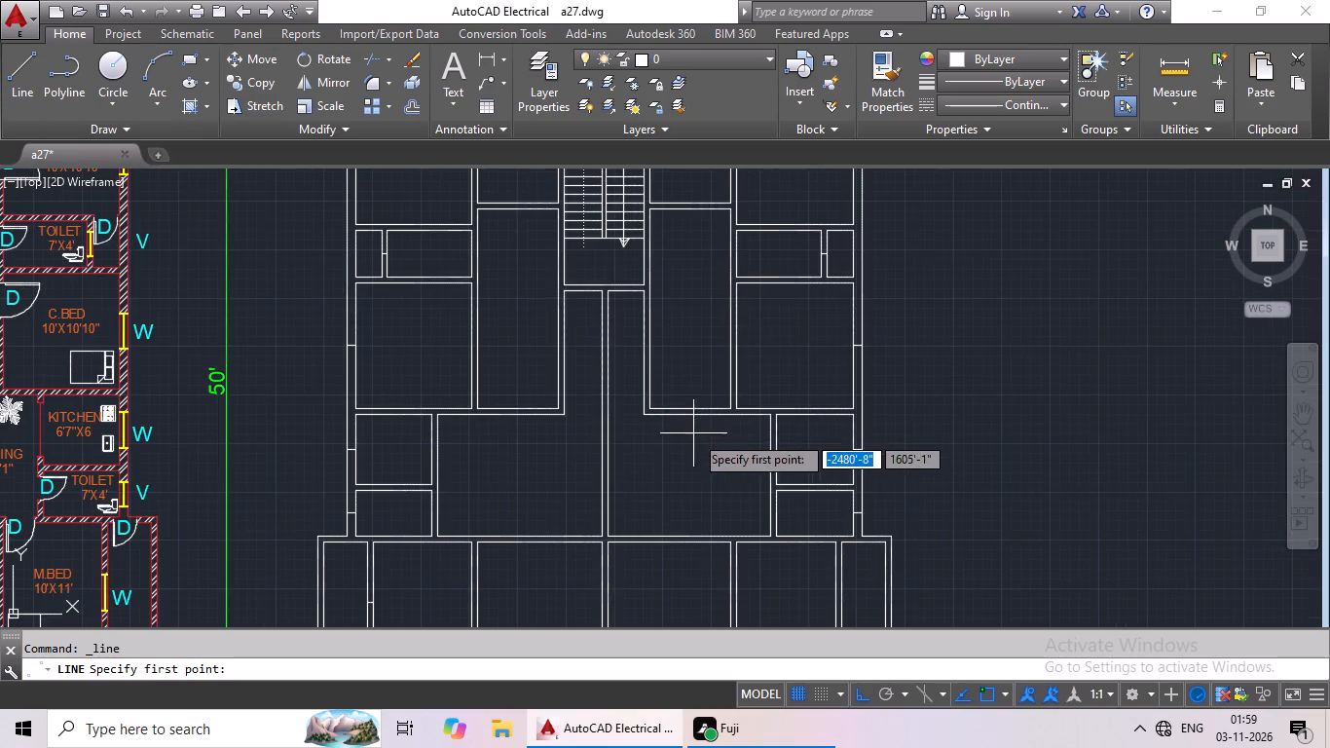
{"action": "middle_click_drag", "start_coordinate": [694, 434], "coordinate": [710, 342]}
{"action": "middle_click_drag", "start_coordinate": [720, 473], "coordinate": [721, 408]}
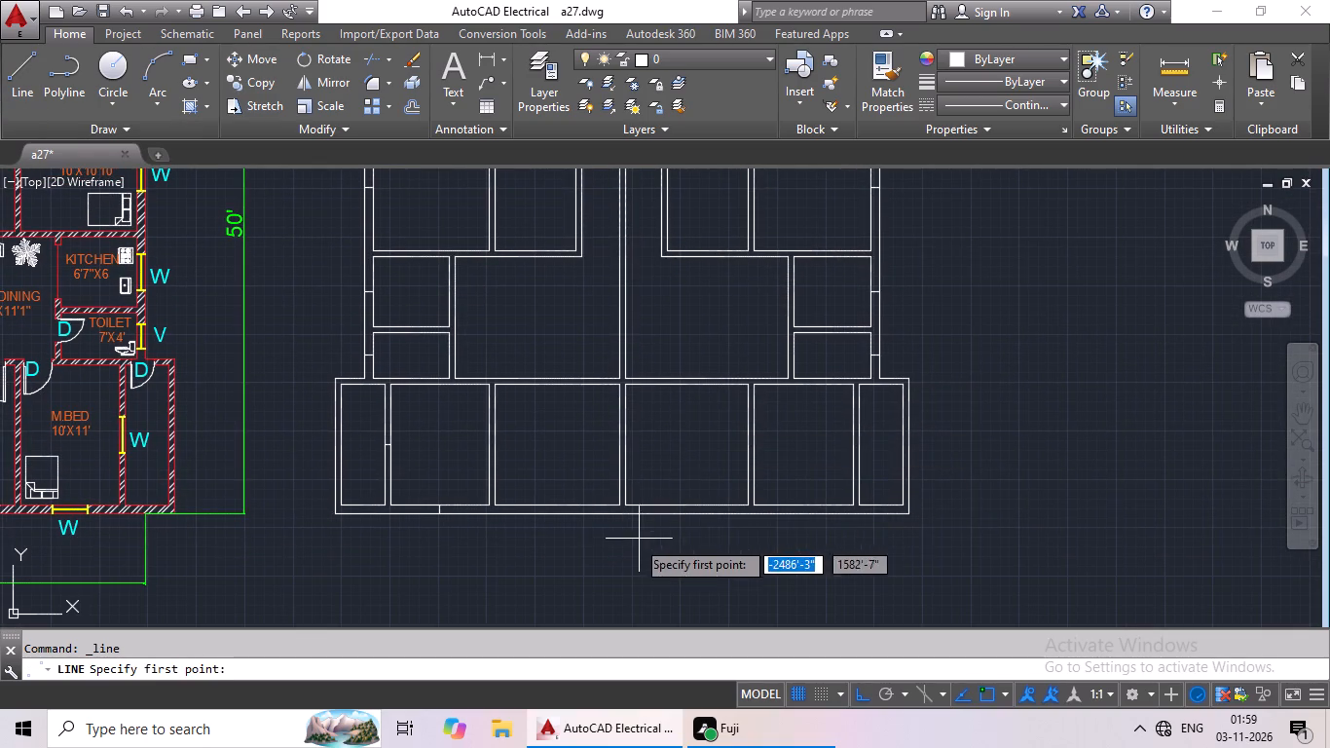
{"action": "scroll", "coordinate": [596, 522], "scroll_direction": "up", "scroll_amount": 2}
{"action": "left_click", "coordinate": [496, 484]}
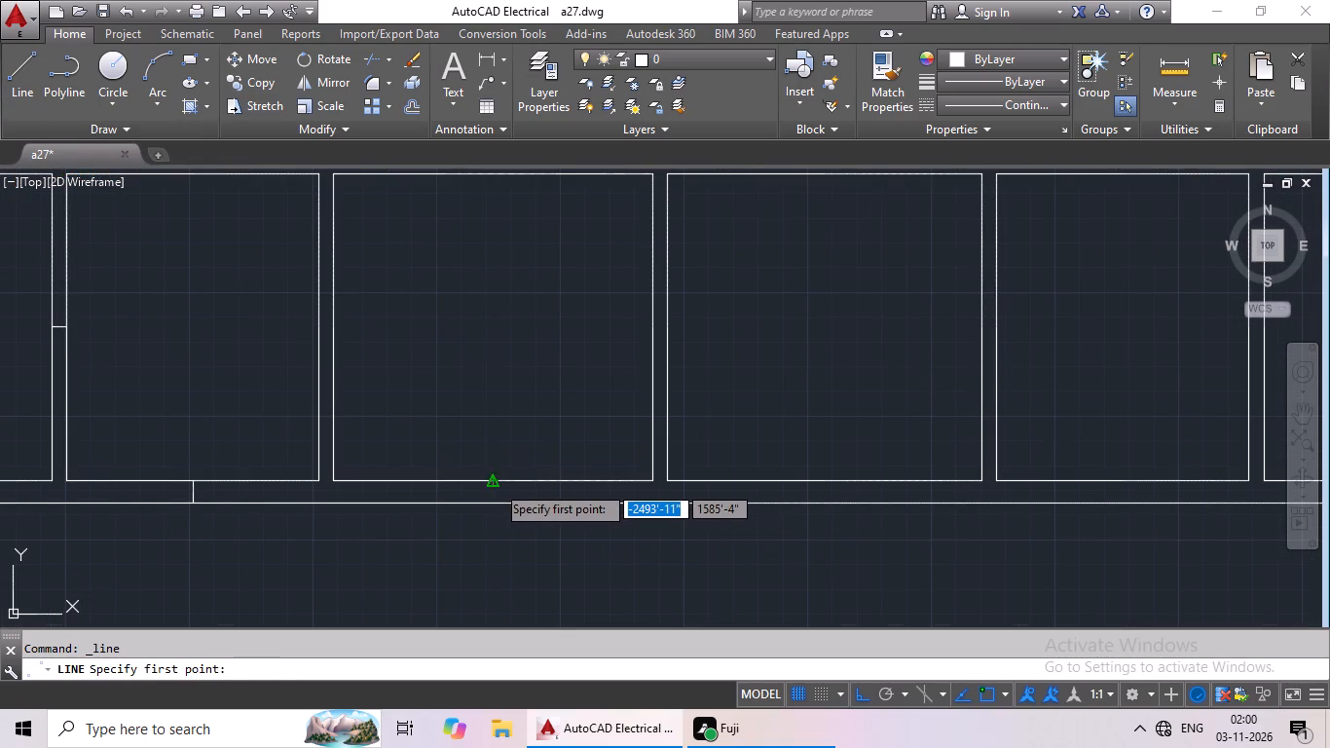
{"action": "left_click_drag", "start_coordinate": [496, 505], "coordinate": [511, 502]}
{"action": "key", "text": "Escape"}
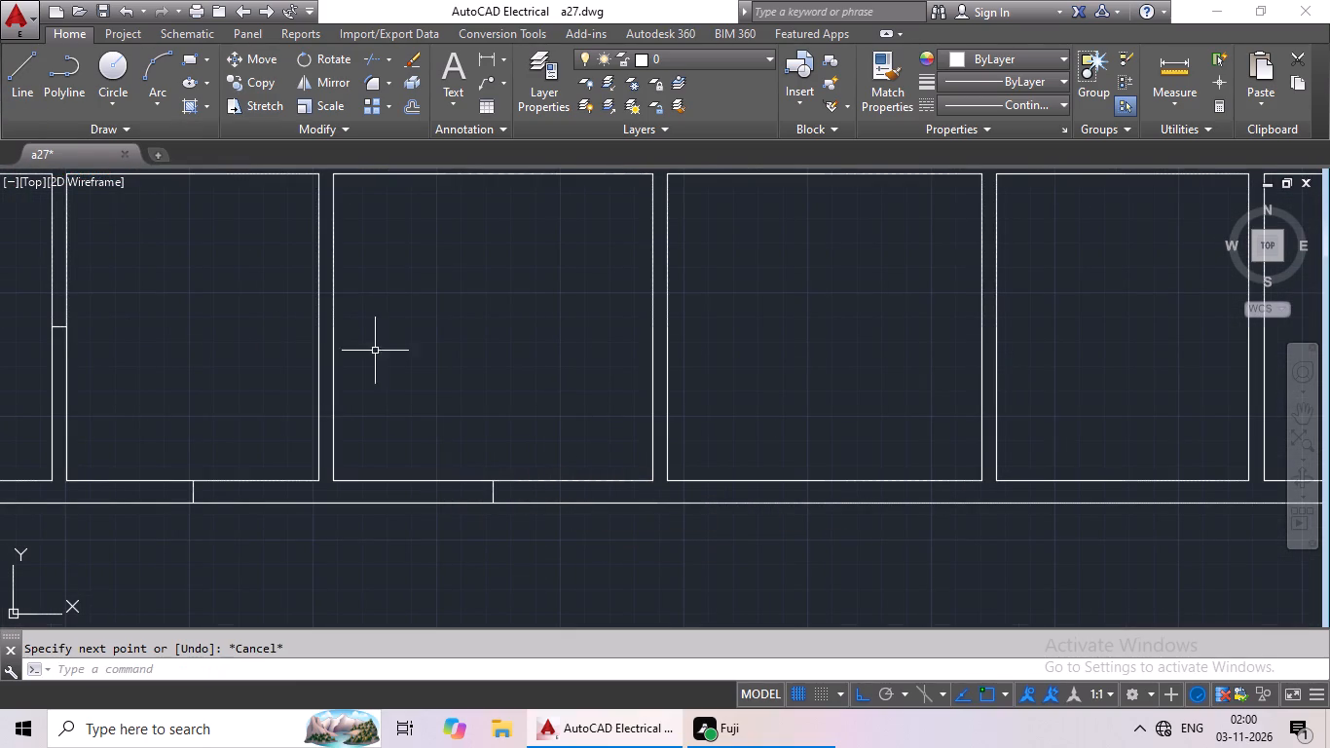
Draw a short line across the south outer wall at the middle of the fourth room from the west.
{"action": "left_click", "coordinate": [17, 65]}
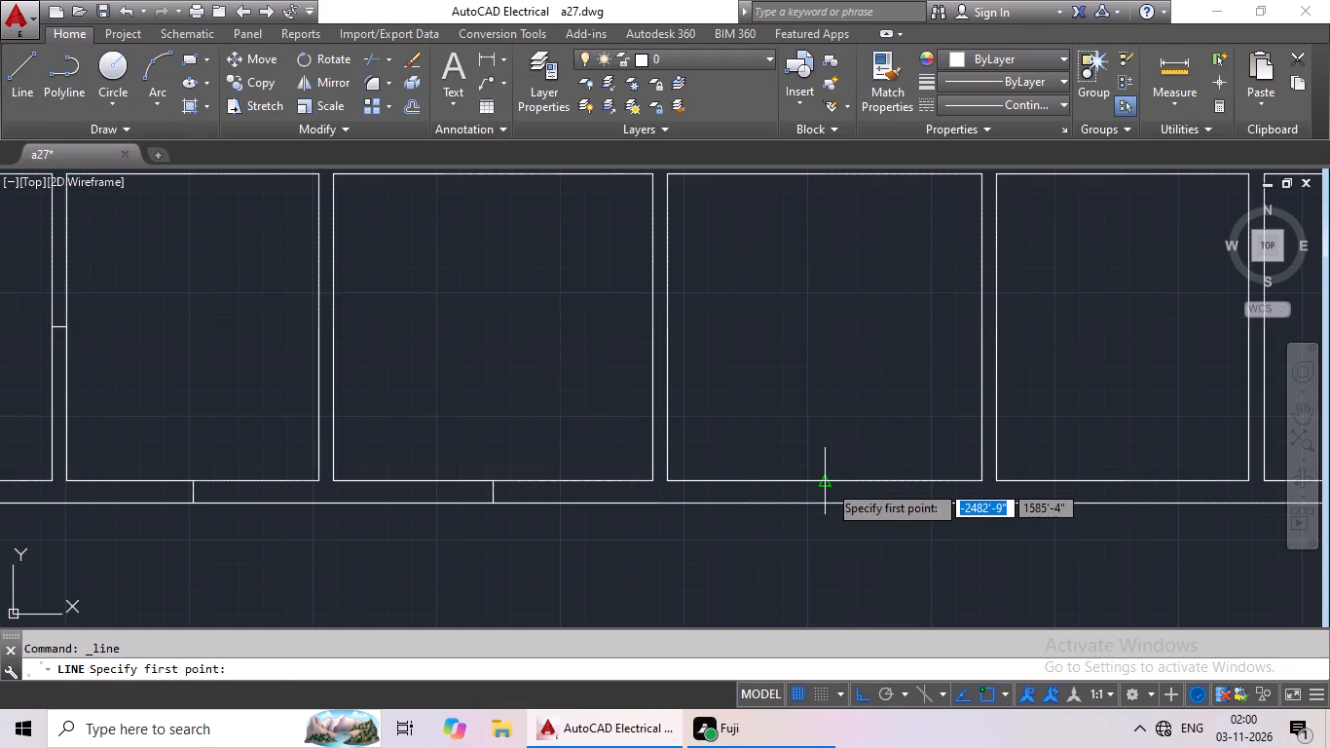
{"action": "left_click", "coordinate": [828, 483]}
{"action": "left_click", "coordinate": [826, 505]}
{"action": "key", "text": "Escape"}
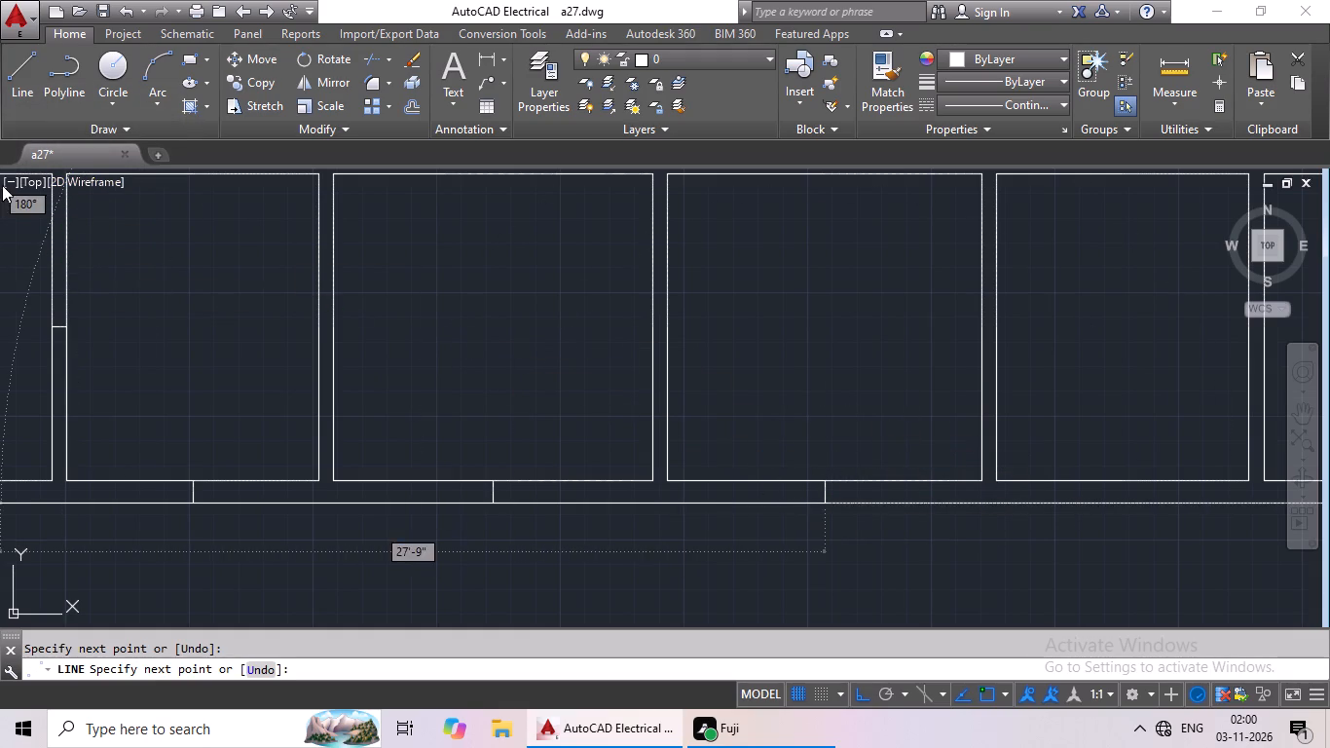
Draw a short line across the south outer wall at the middle of the fifth room from the west.
{"action": "left_click", "coordinate": [28, 100]}
{"action": "scroll", "coordinate": [754, 389], "scroll_direction": "down", "scroll_amount": 1}
{"action": "middle_click_drag", "start_coordinate": [813, 394], "coordinate": [518, 417]}
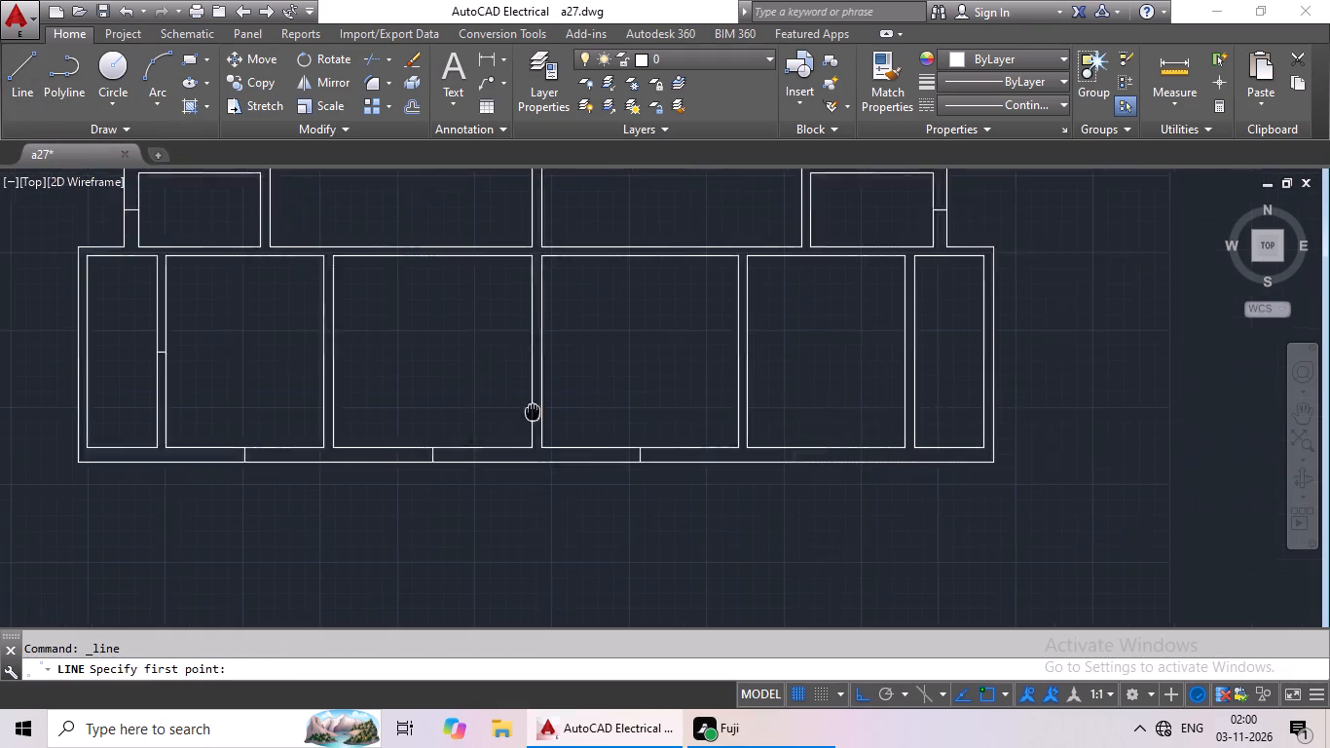
{"action": "middle_click_drag", "start_coordinate": [518, 417], "coordinate": [517, 418]}
{"action": "scroll", "coordinate": [708, 474], "scroll_direction": "up", "scroll_amount": 2}
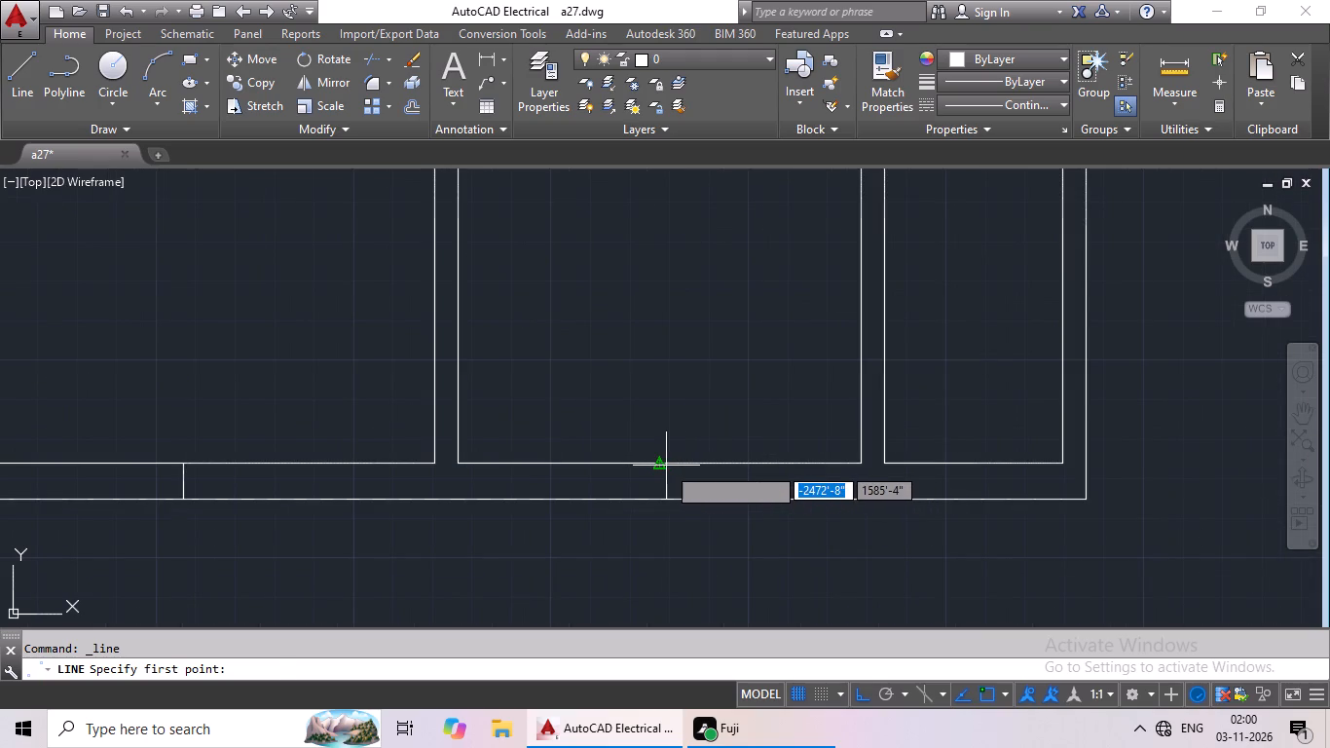
{"action": "left_click", "coordinate": [660, 466]}
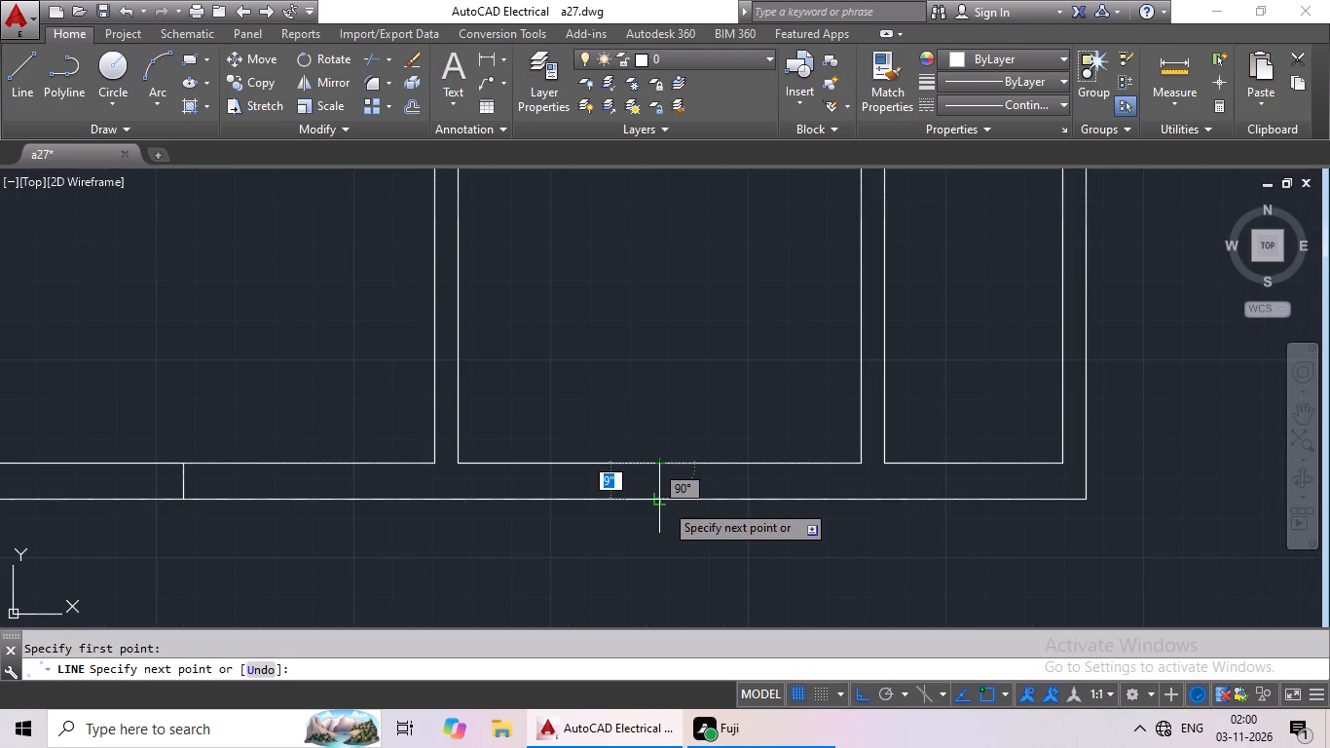
{"action": "left_click", "coordinate": [664, 503]}
{"action": "key", "text": "Escape"}
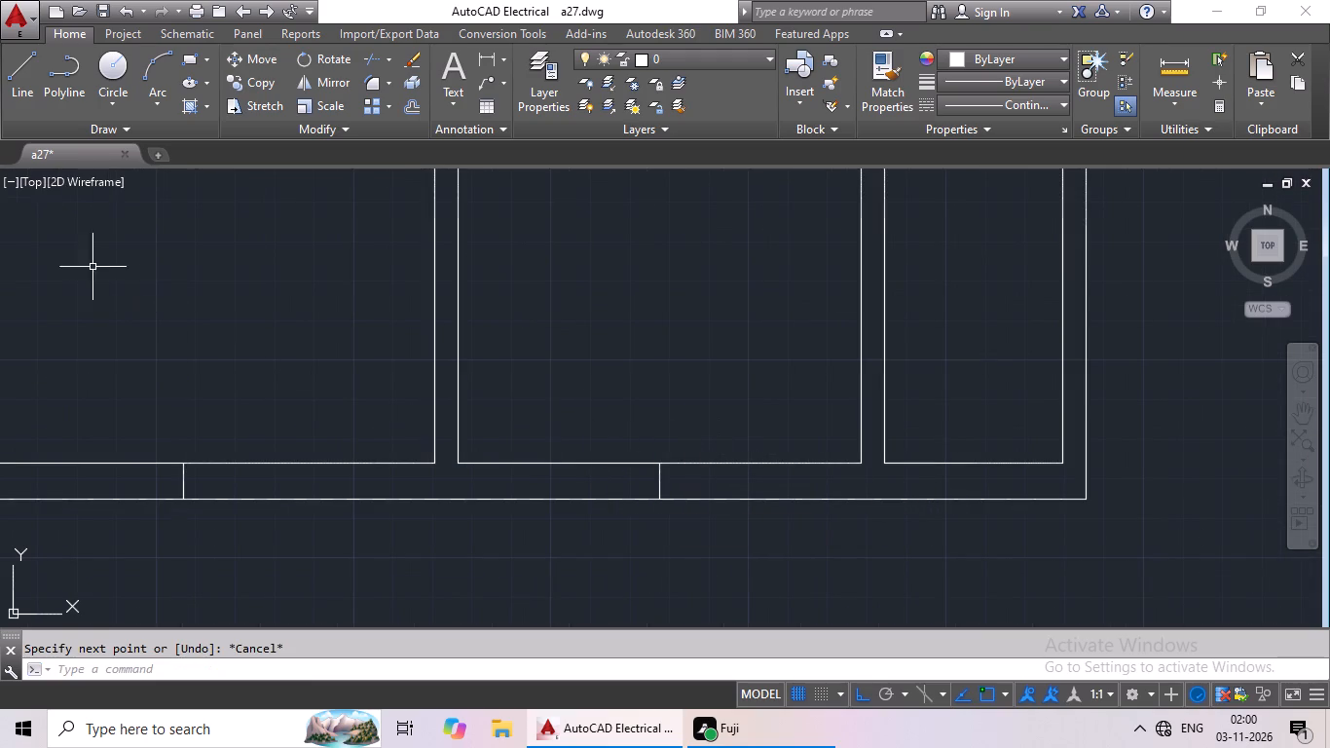
Draw a short line across the wall between the fifth room and the narrow easternmost room, at the wall's midpoint.
{"action": "left_click", "coordinate": [23, 95]}
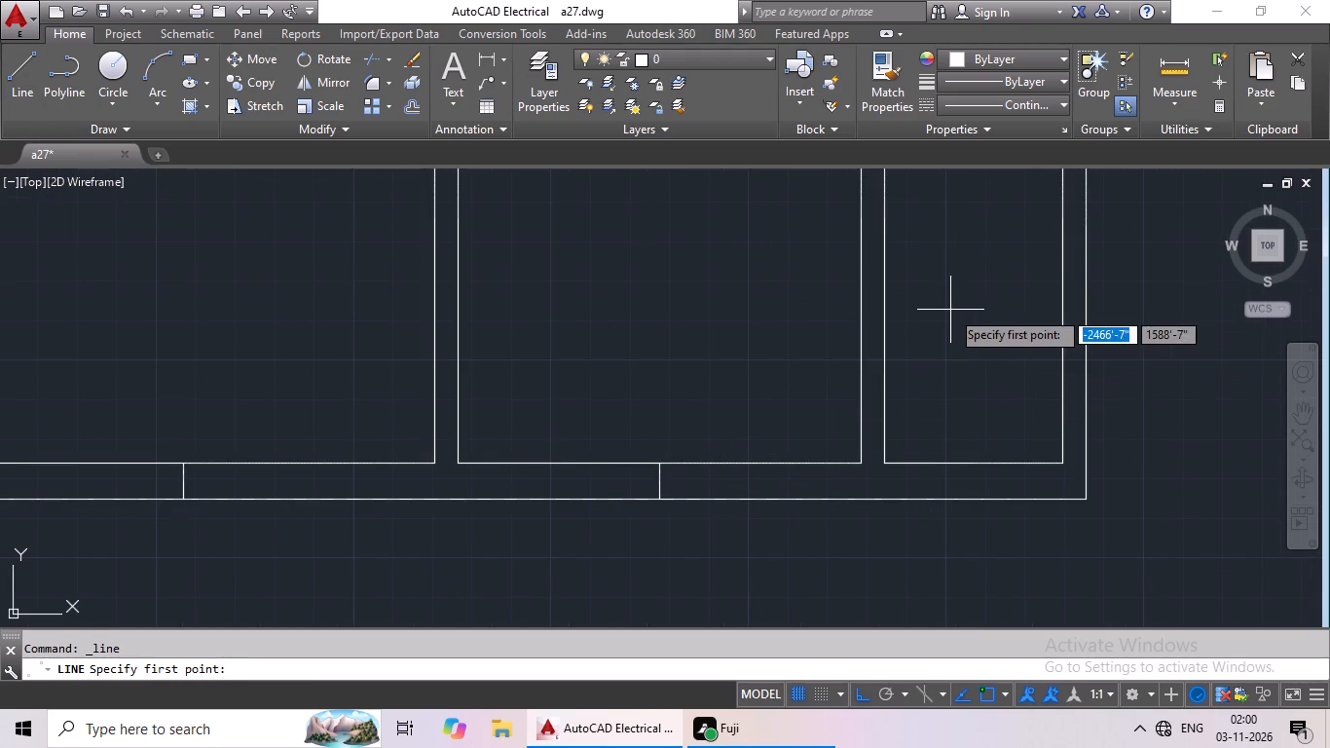
{"action": "middle_click_drag", "start_coordinate": [942, 369], "coordinate": [920, 484]}
{"action": "scroll", "coordinate": [920, 399], "scroll_direction": "down", "scroll_amount": 1}
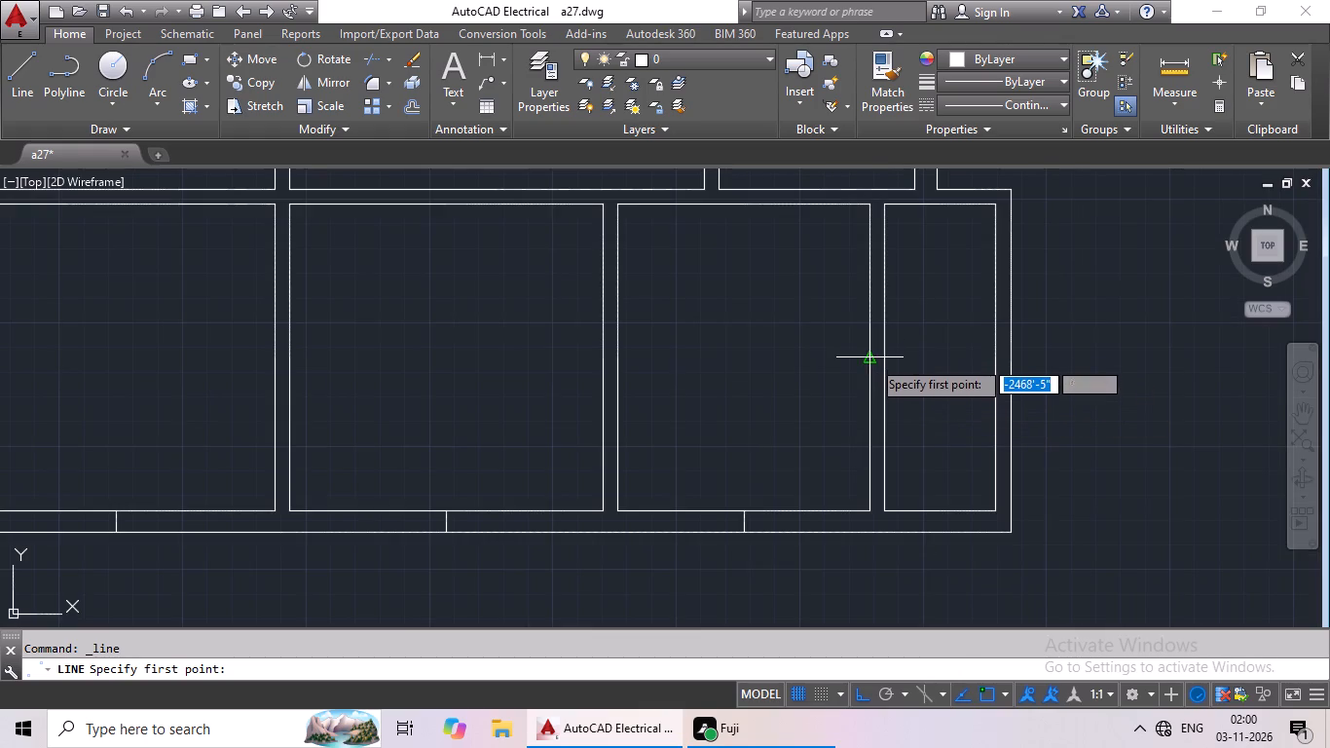
{"action": "left_click", "coordinate": [869, 361]}
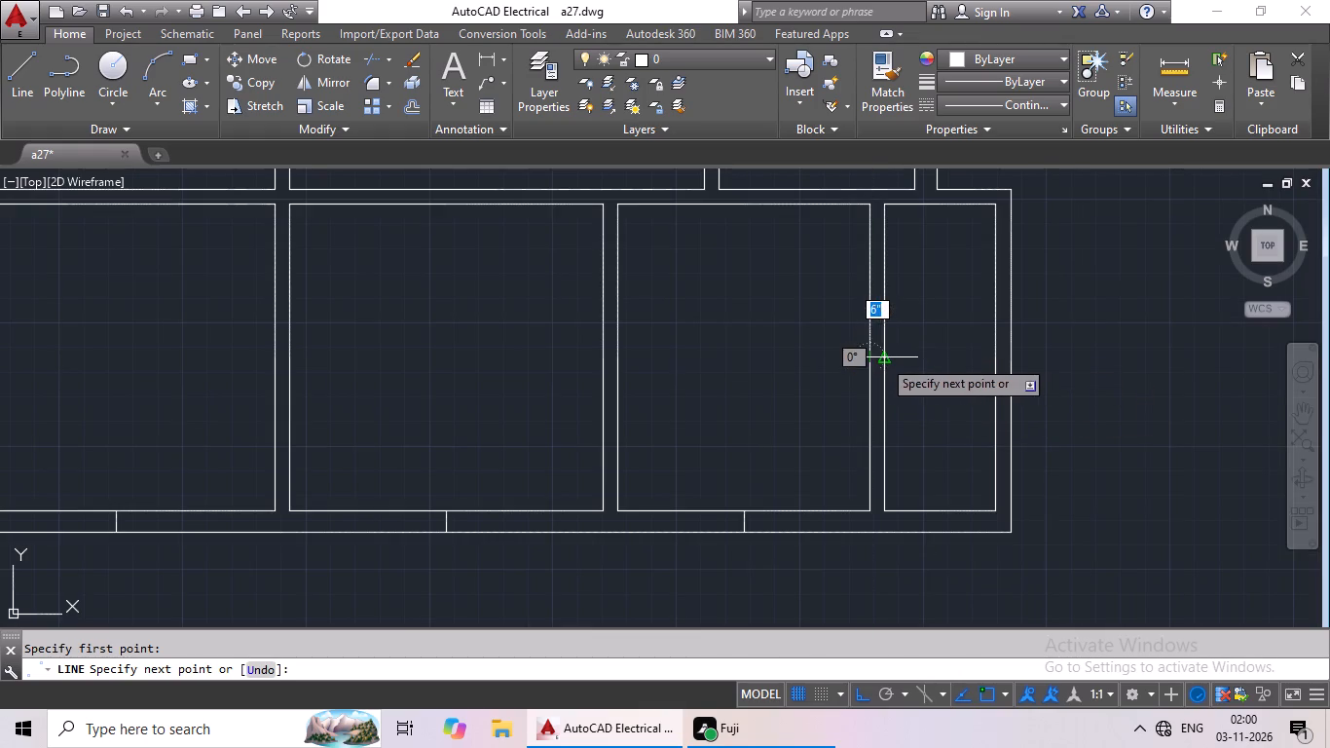
{"action": "left_click", "coordinate": [881, 358]}
{"action": "key", "text": "Escape"}
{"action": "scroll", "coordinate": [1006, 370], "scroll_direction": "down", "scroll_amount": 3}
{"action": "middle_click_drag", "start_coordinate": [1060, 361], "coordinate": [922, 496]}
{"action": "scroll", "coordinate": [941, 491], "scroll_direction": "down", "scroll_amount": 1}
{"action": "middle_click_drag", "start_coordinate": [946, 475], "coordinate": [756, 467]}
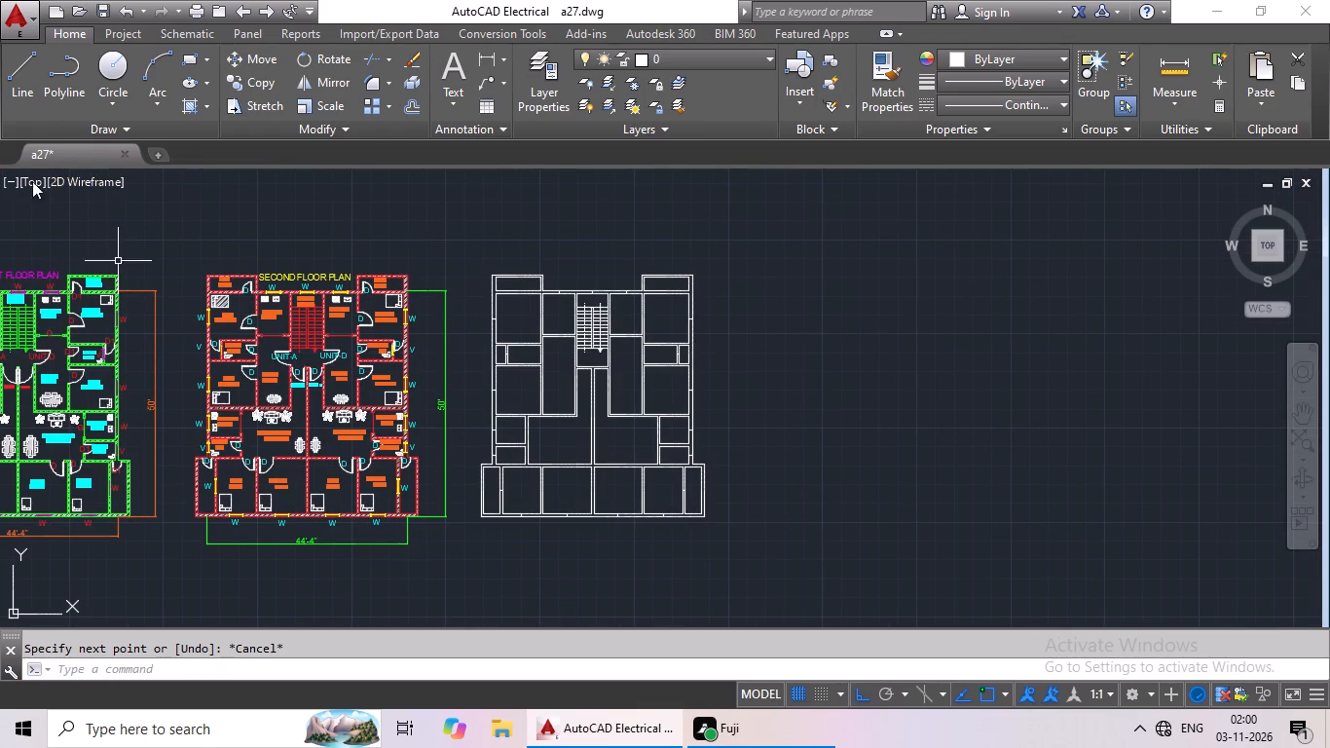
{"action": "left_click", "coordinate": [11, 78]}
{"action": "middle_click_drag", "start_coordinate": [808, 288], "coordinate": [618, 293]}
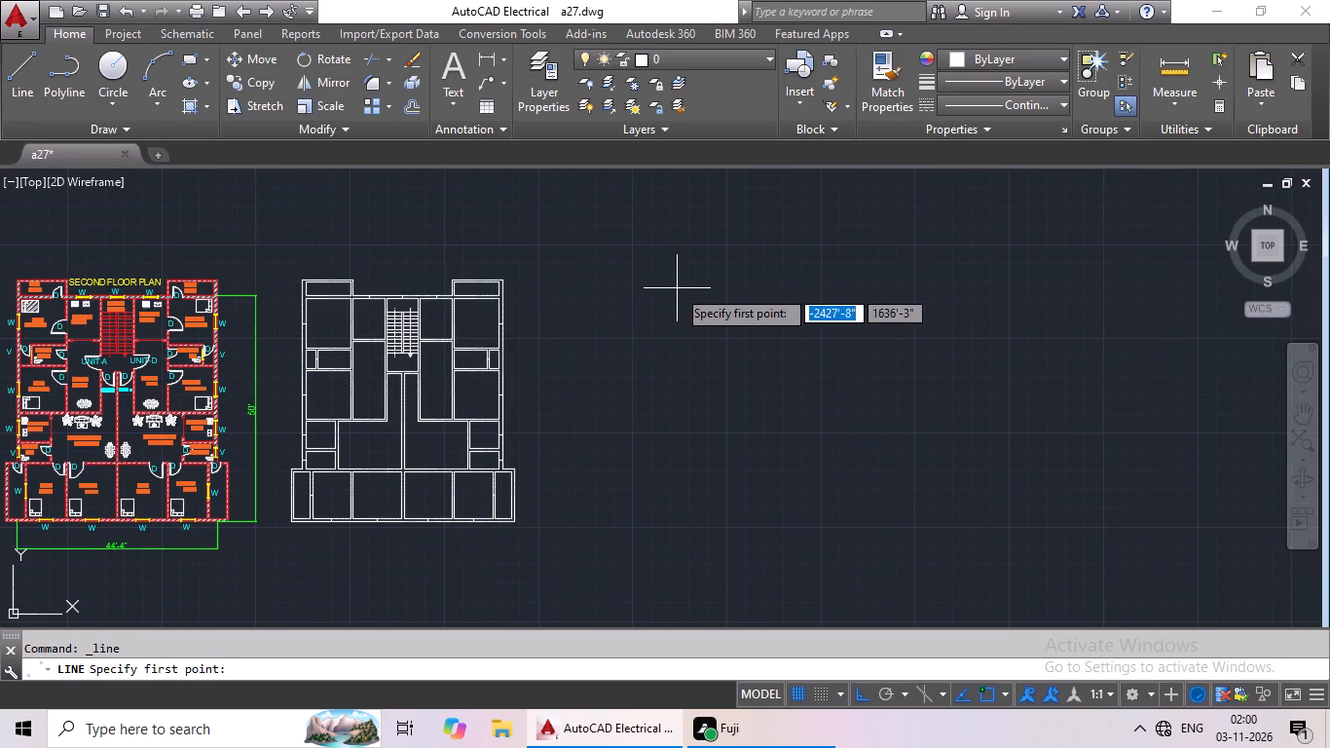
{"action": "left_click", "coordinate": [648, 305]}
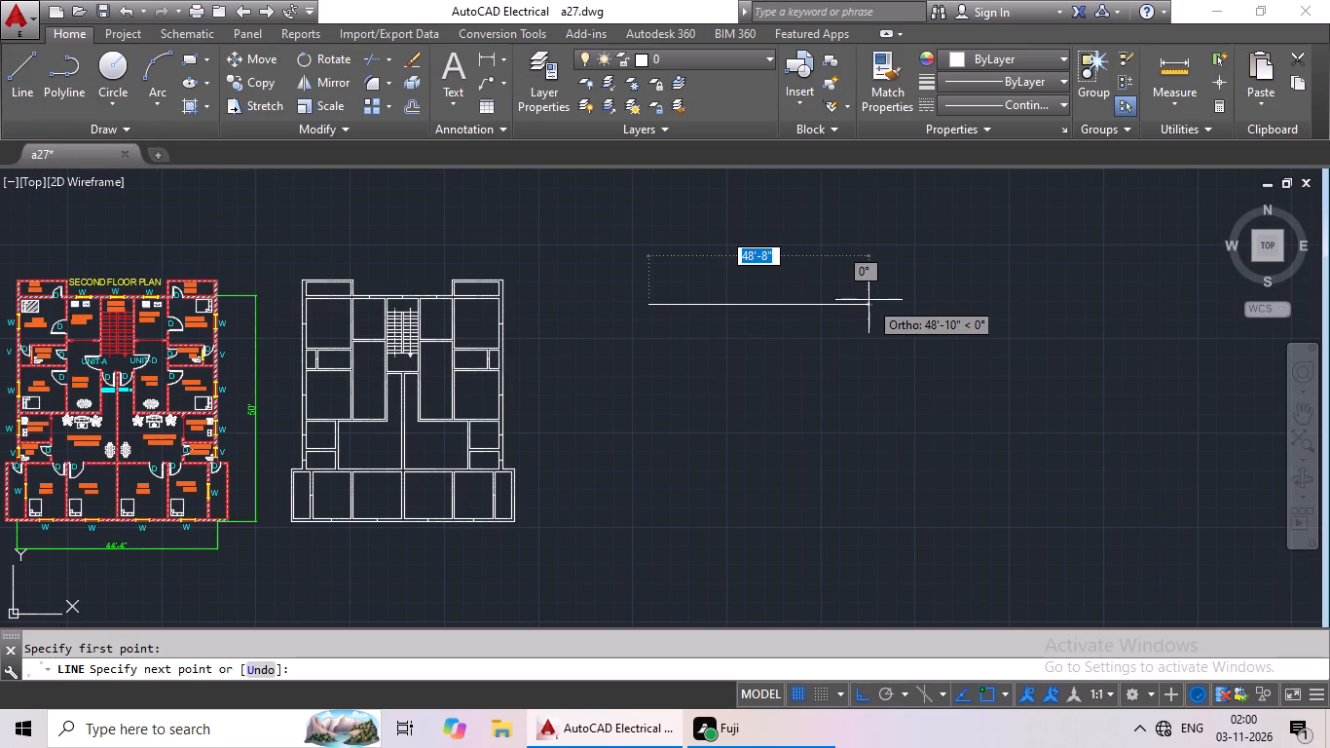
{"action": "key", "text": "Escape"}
Draw a 3' horizontal line in the empty space east of the new floor plan.
{"action": "left_click", "coordinate": [12, 83]}
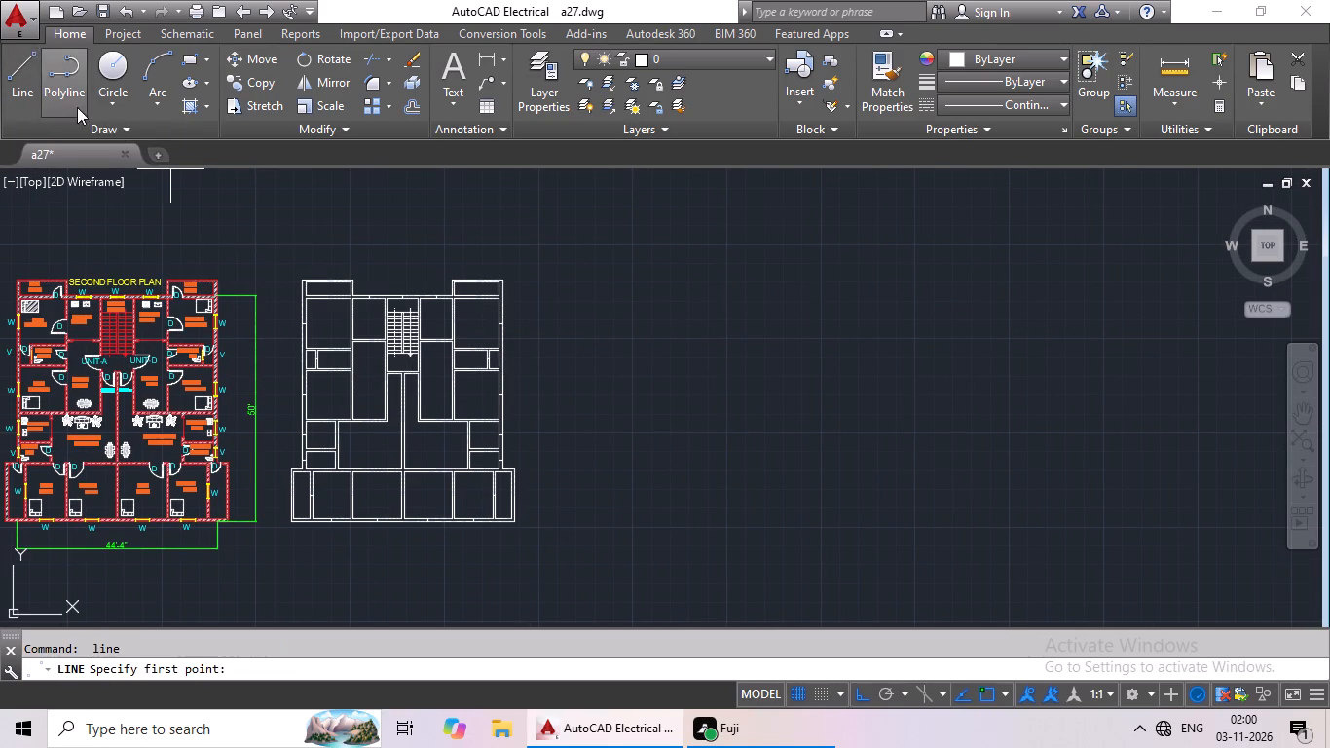
{"action": "left_click_drag", "start_coordinate": [727, 312], "coordinate": [738, 312]}
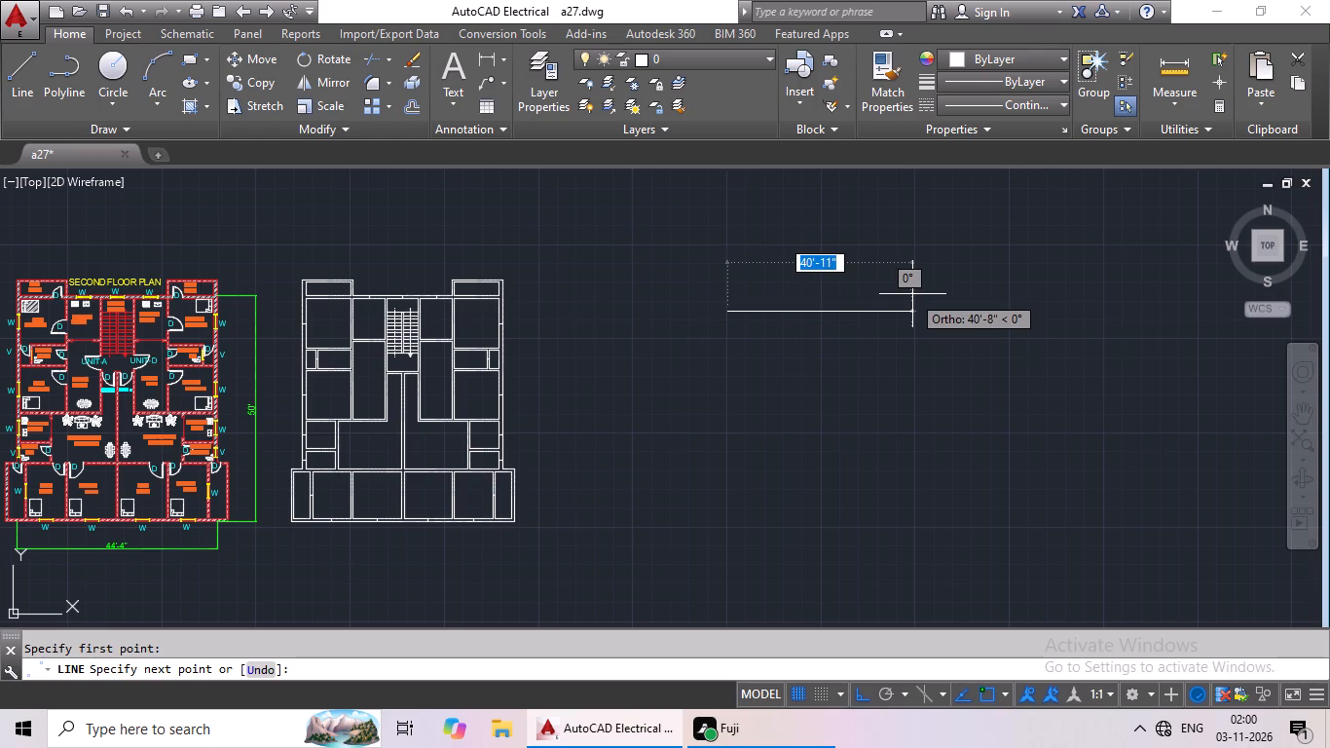
{"action": "type", "text": "3'"}
{"action": "key", "text": "Return"}
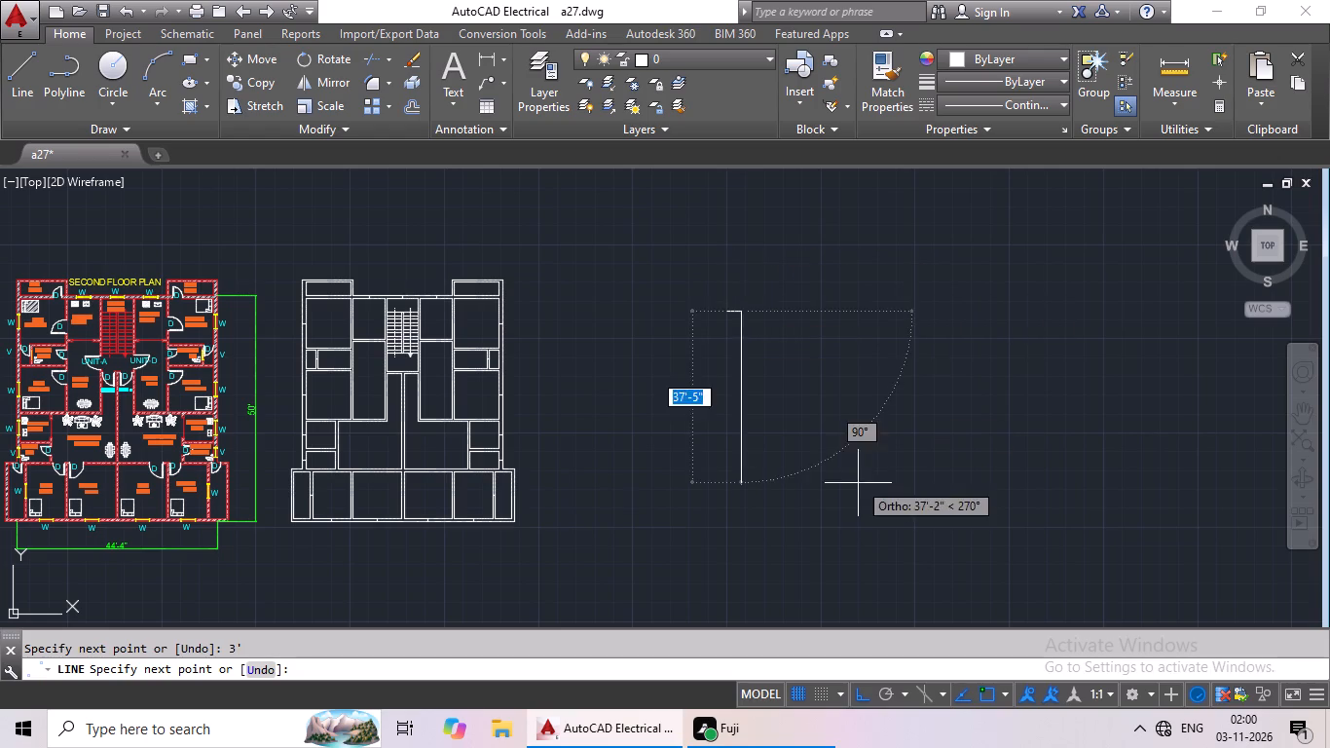
{"action": "key", "text": "Escape"}
Draw a separate 9" vertical line just east of the 3' horizontal line.
{"action": "scroll", "coordinate": [716, 281], "scroll_direction": "up", "scroll_amount": 3}
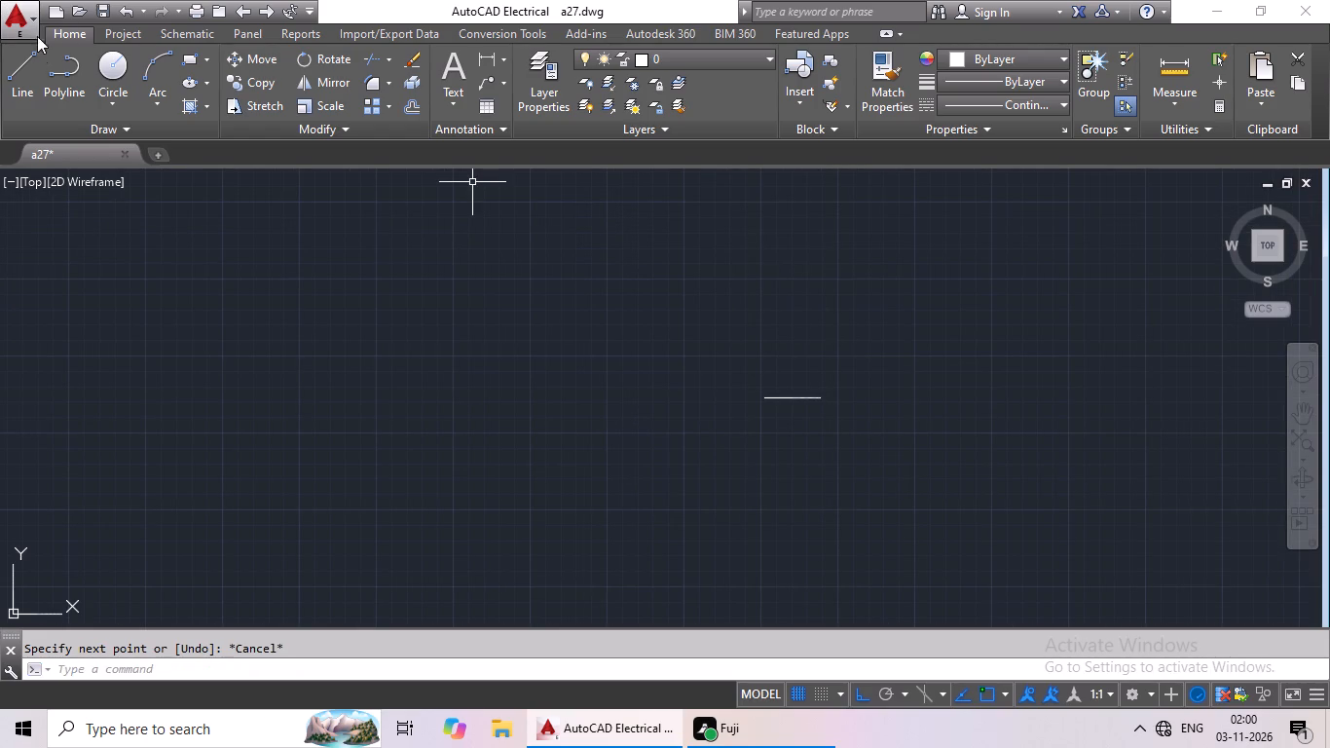
{"action": "left_click", "coordinate": [28, 77]}
{"action": "left_click_drag", "start_coordinate": [845, 363], "coordinate": [848, 372]}
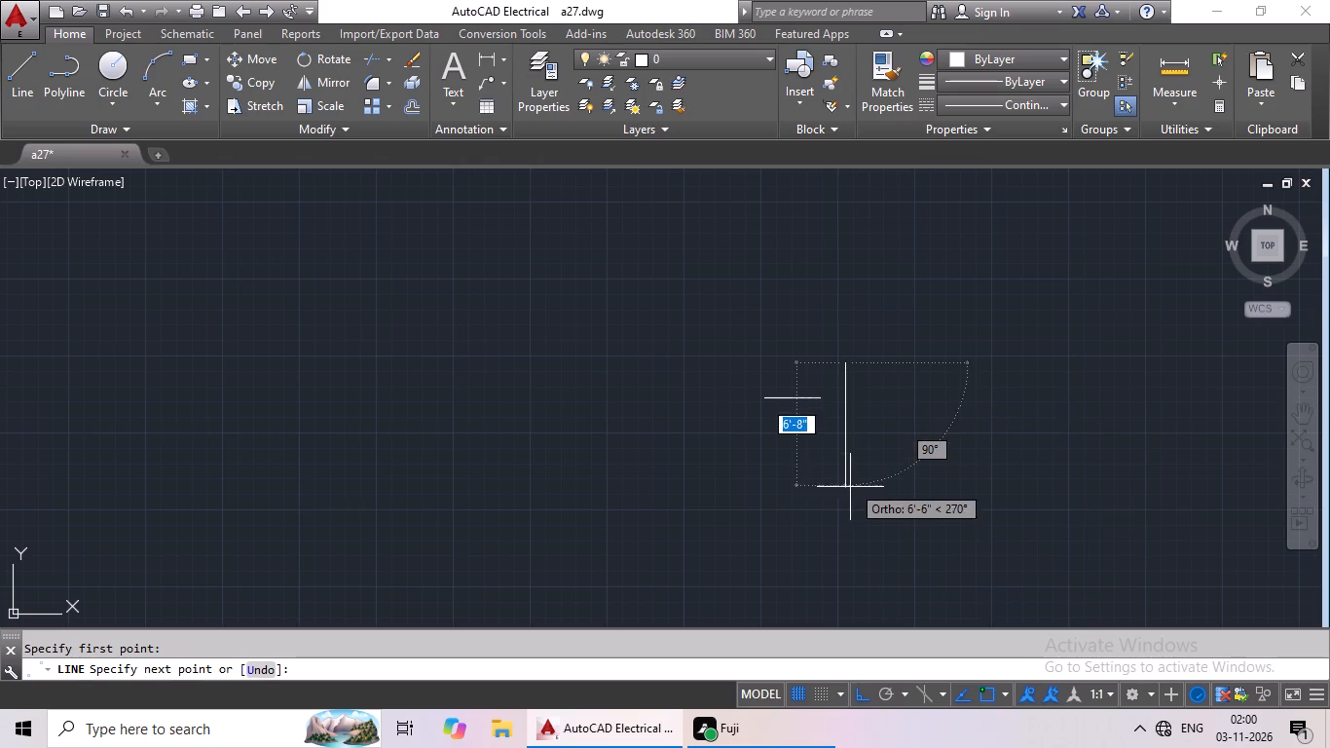
{"action": "key", "text": "9"}
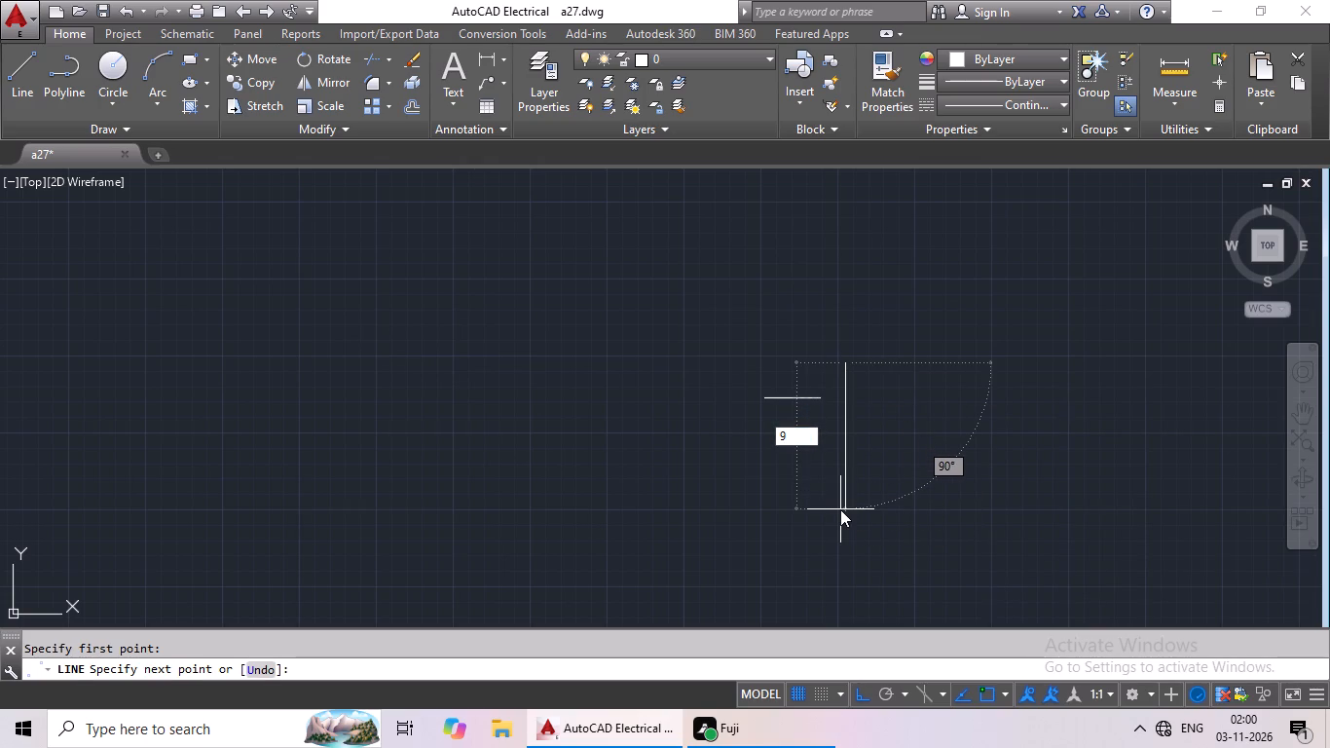
{"action": "key", "text": "shift+quotedbl"}
{"action": "key", "text": "Return"}
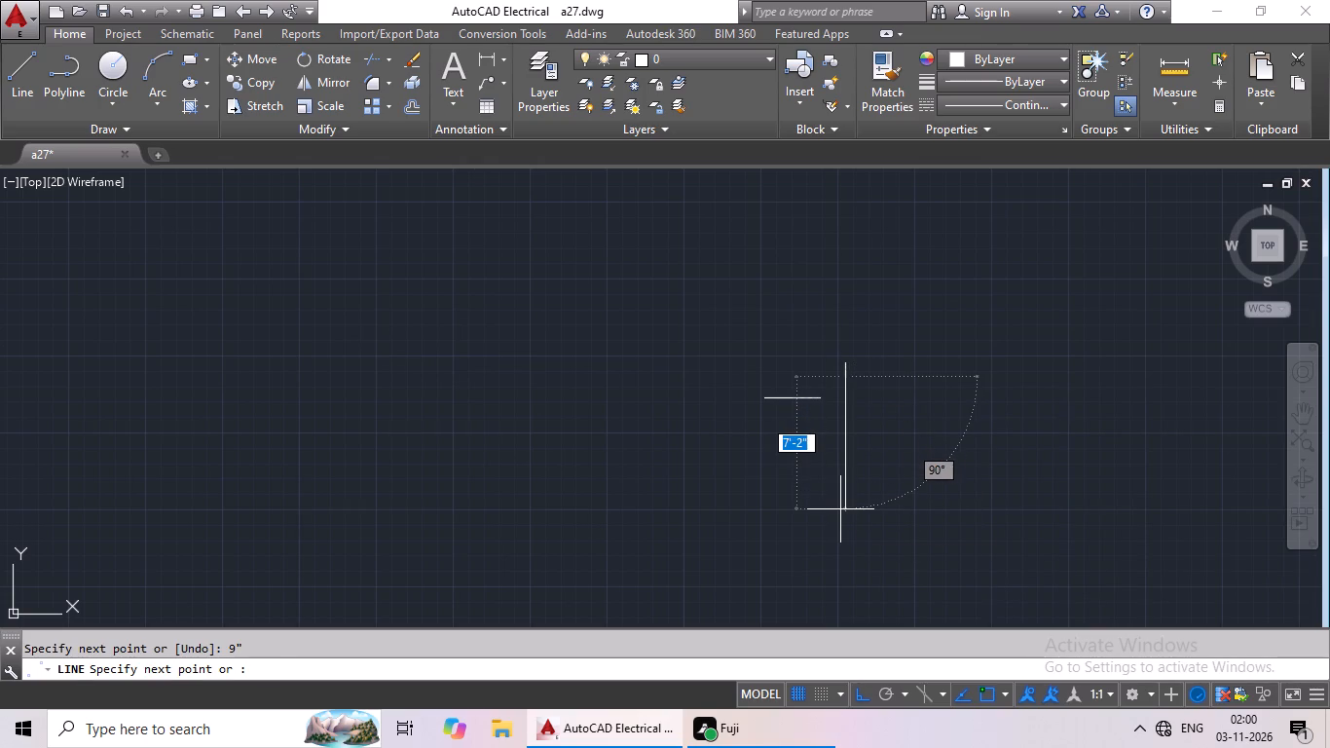
{"action": "key", "text": "Escape"}
Copy the 9" vertical line by its midpoint onto the east end of the 3' horizontal line.
{"action": "scroll", "coordinate": [815, 381], "scroll_direction": "up", "scroll_amount": 4}
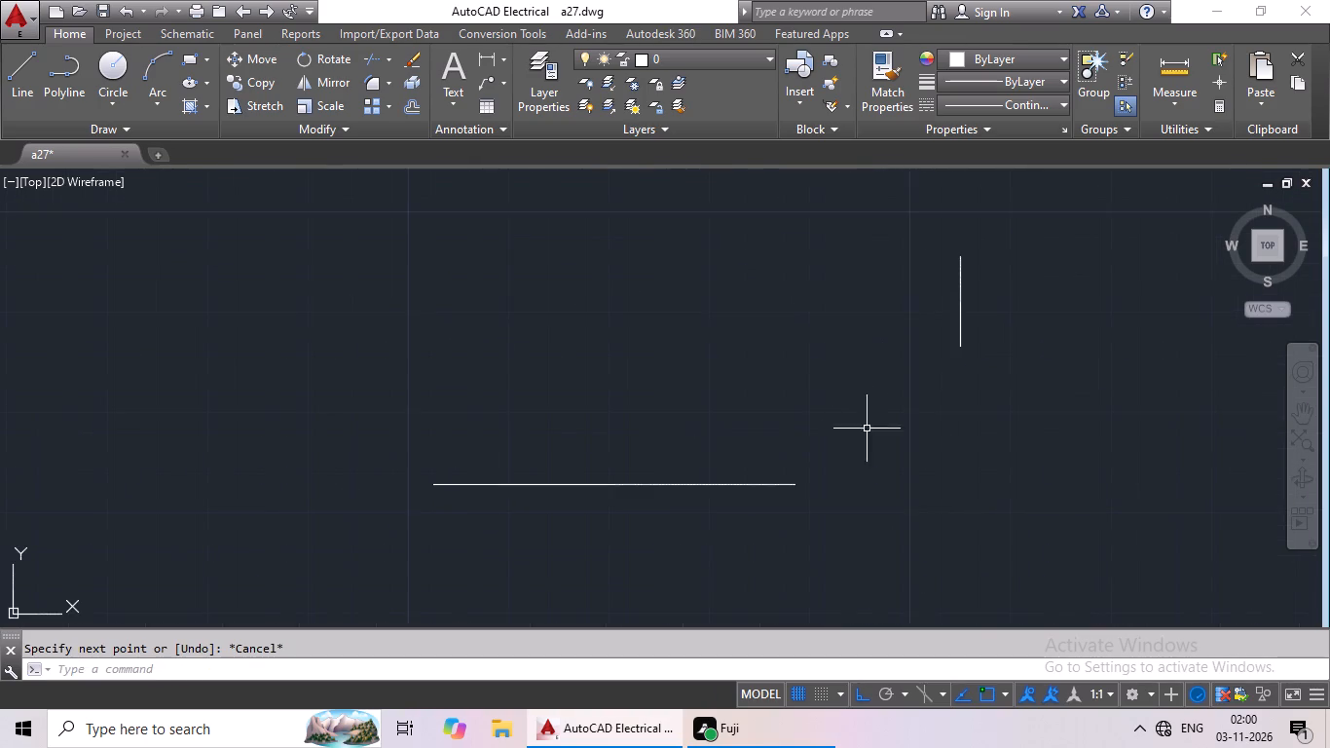
{"action": "middle_click_drag", "start_coordinate": [877, 447], "coordinate": [775, 388]}
{"action": "left_click", "coordinate": [860, 238]}
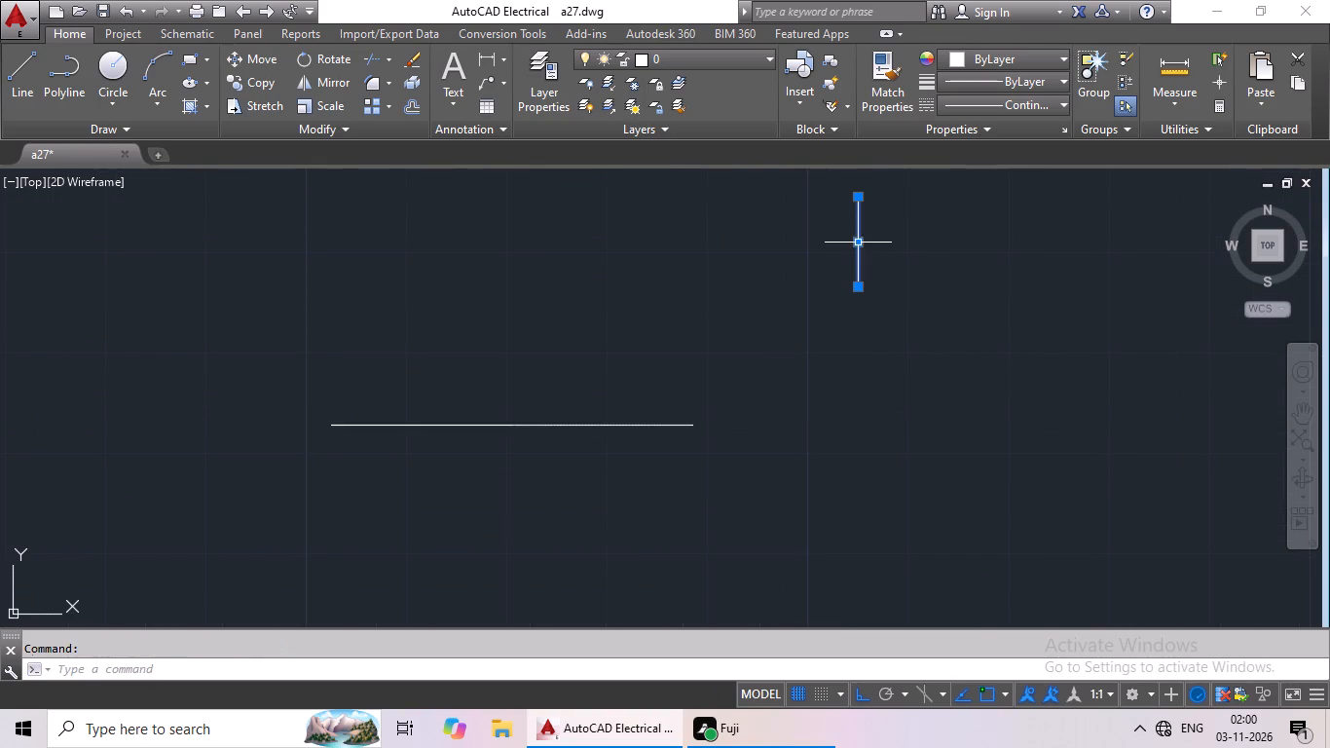
{"action": "left_click", "coordinate": [251, 82]}
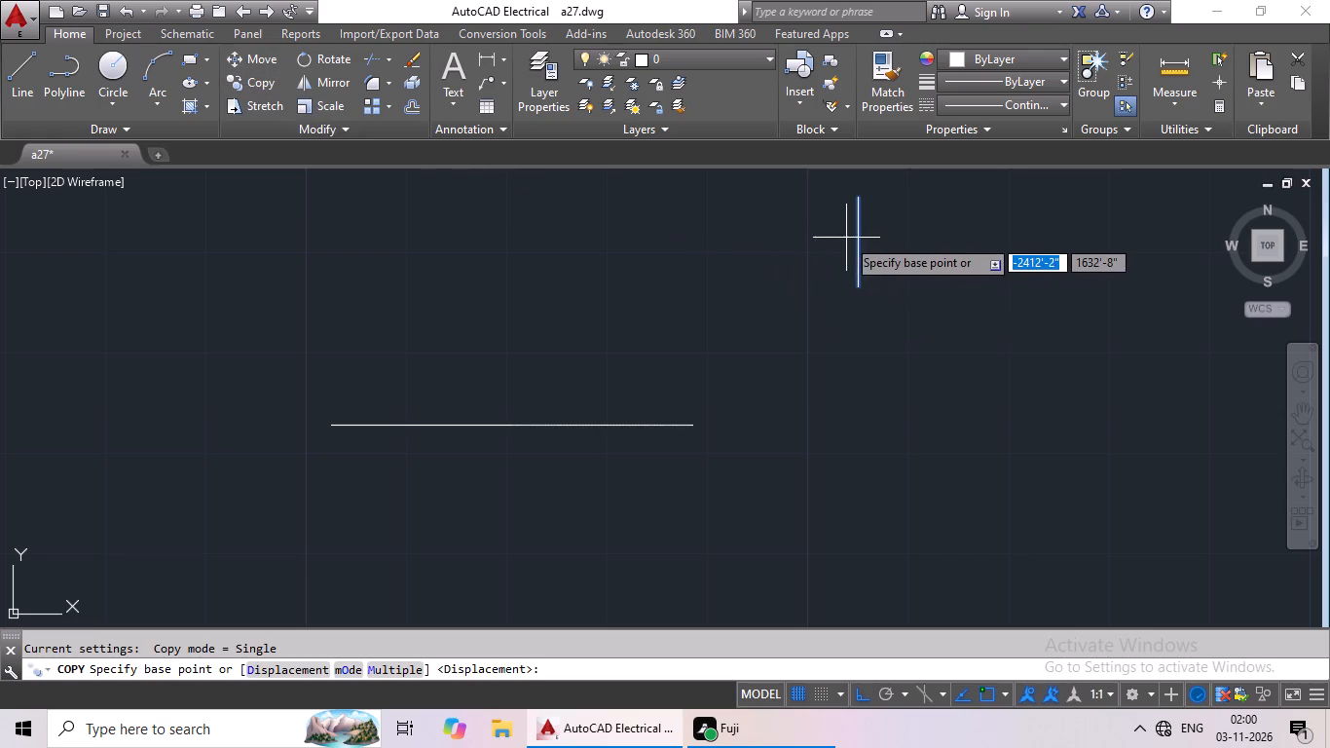
{"action": "left_click", "coordinate": [862, 242]}
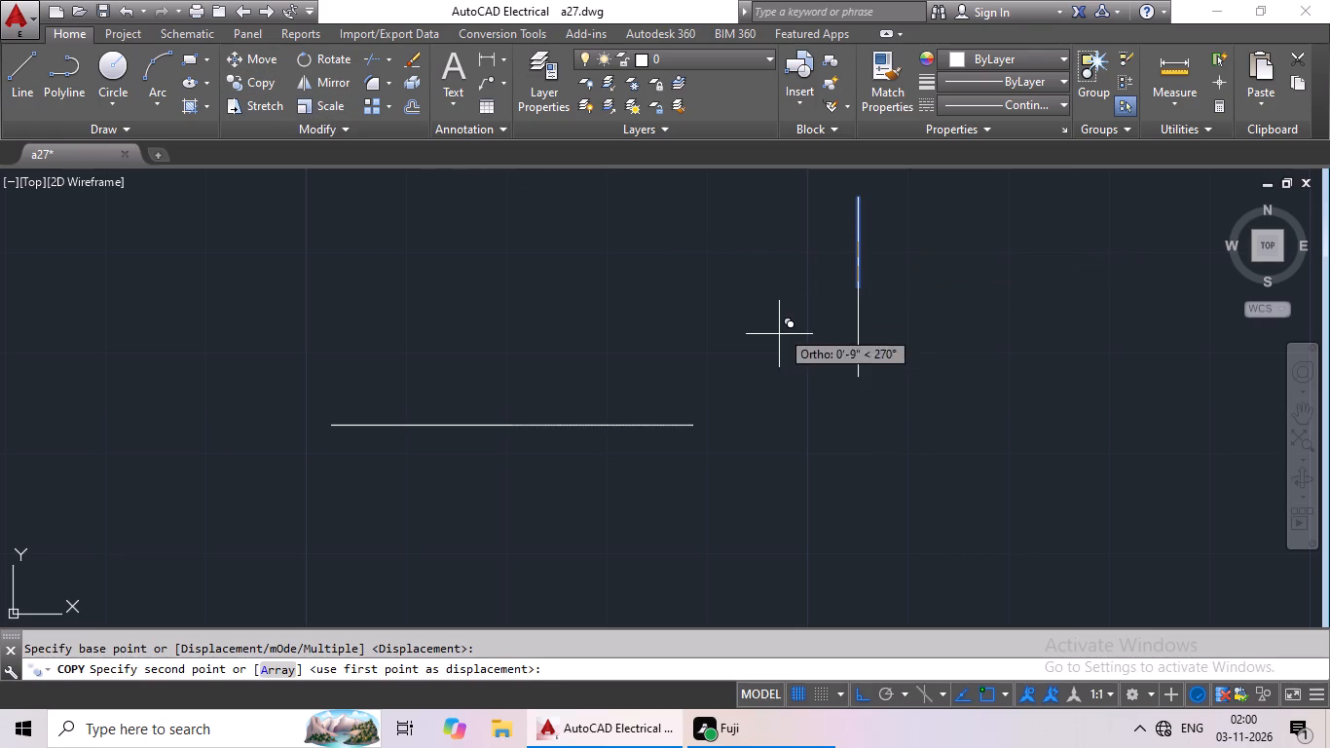
{"action": "left_click_drag", "start_coordinate": [692, 423], "coordinate": [701, 421]}
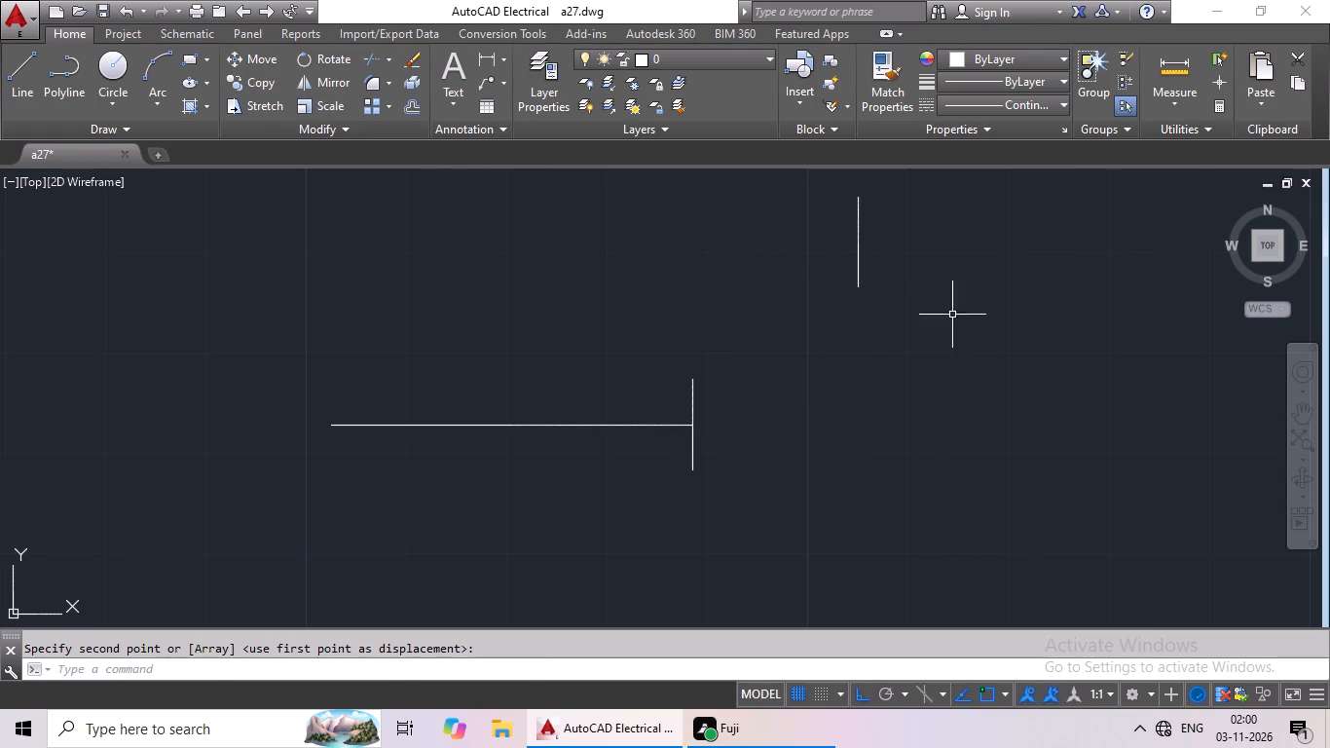
Erase the original 9" vertical line standing apart from the 3' line.
{"action": "left_click_drag", "start_coordinate": [931, 227], "coordinate": [860, 346]}
{"action": "left_click_drag", "start_coordinate": [924, 252], "coordinate": [741, 263]}
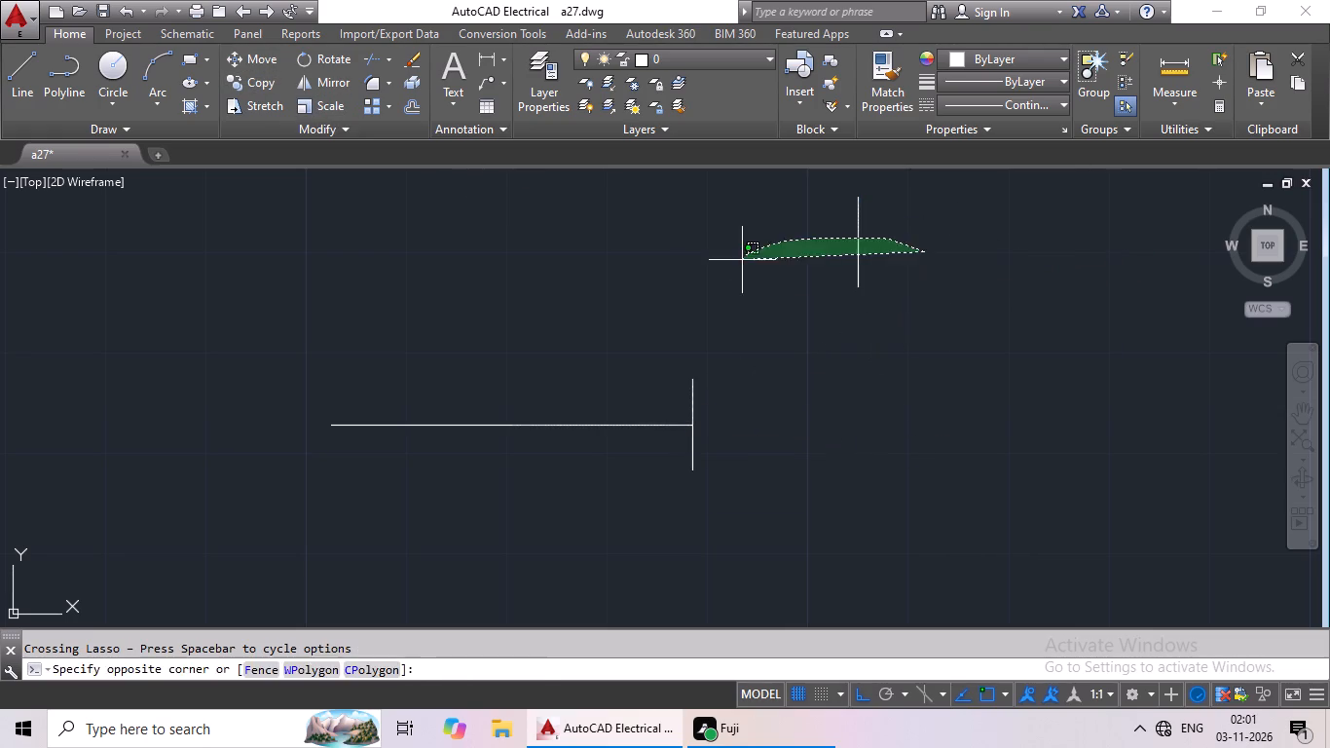
{"action": "left_click_drag", "start_coordinate": [741, 263], "coordinate": [741, 270]}
{"action": "key", "text": "Delete"}
Offset the 9" end line 3' westward to the other end of the horizontal line.
{"action": "middle_click_drag", "start_coordinate": [765, 327], "coordinate": [879, 316]}
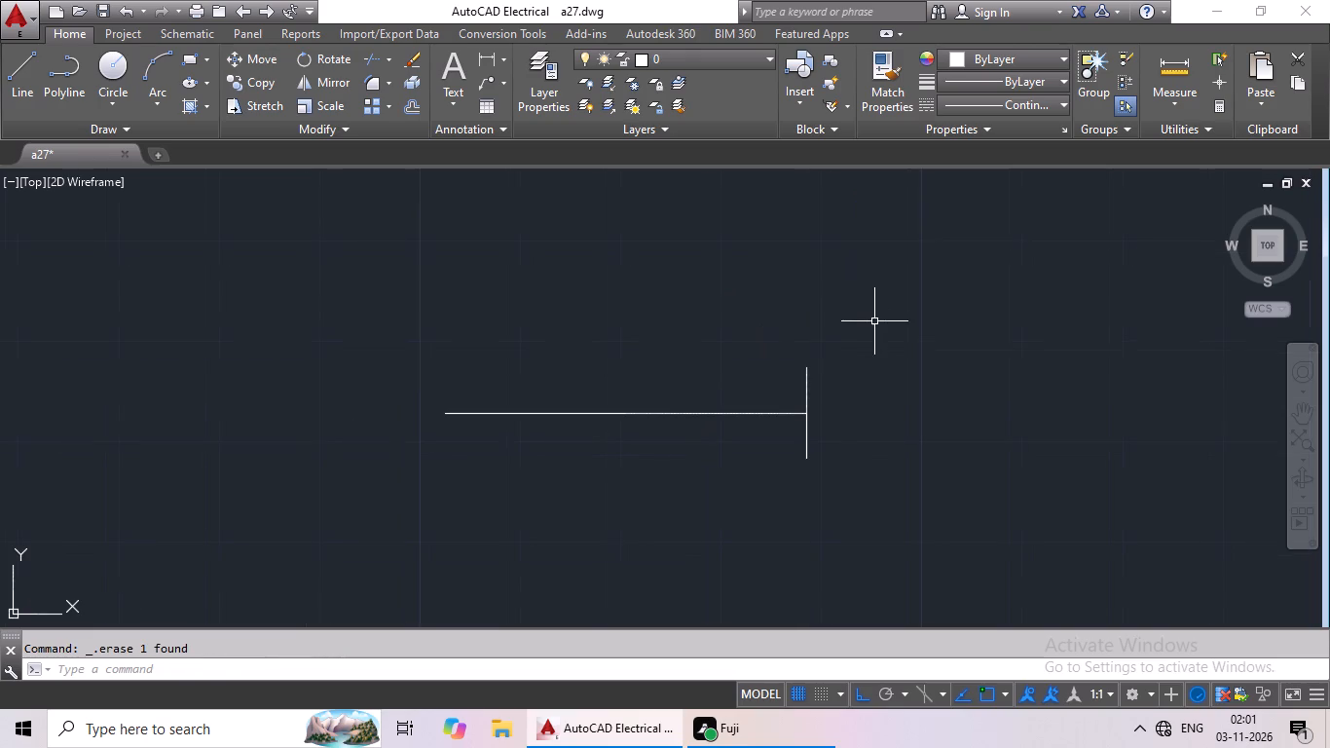
{"action": "key", "text": "Escape"}
{"action": "key", "text": "Escape"}
{"action": "key", "text": "o"}
{"action": "key", "text": "Return"}
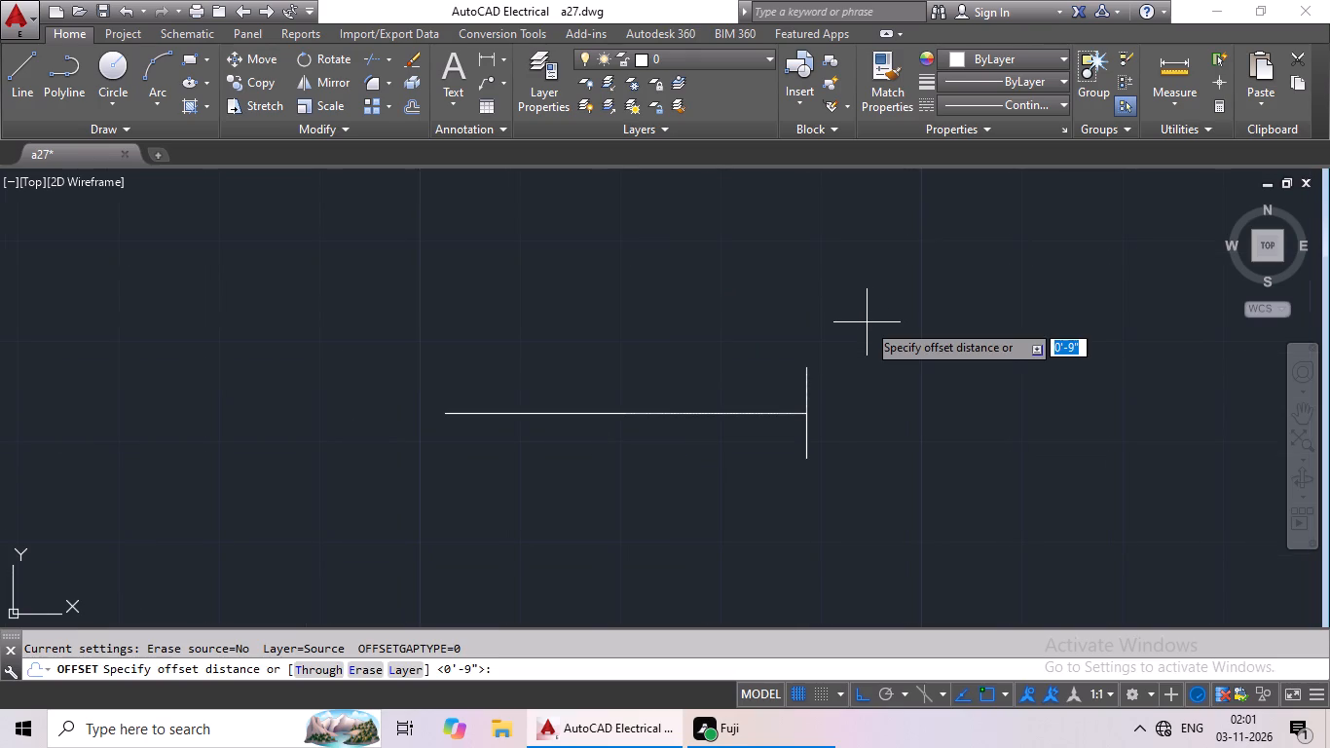
{"action": "type", "text": "3'"}
{"action": "key", "text": "Return"}
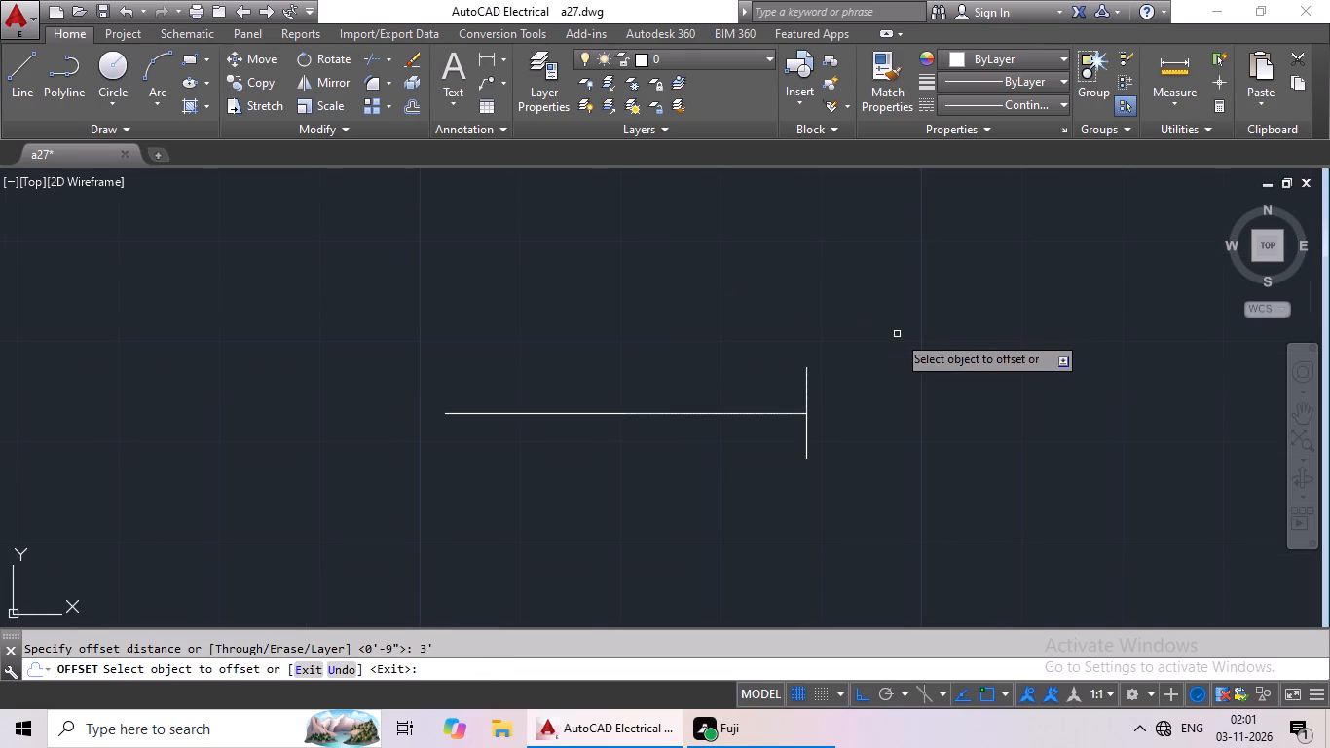
{"action": "left_click_drag", "start_coordinate": [807, 367], "coordinate": [765, 369]}
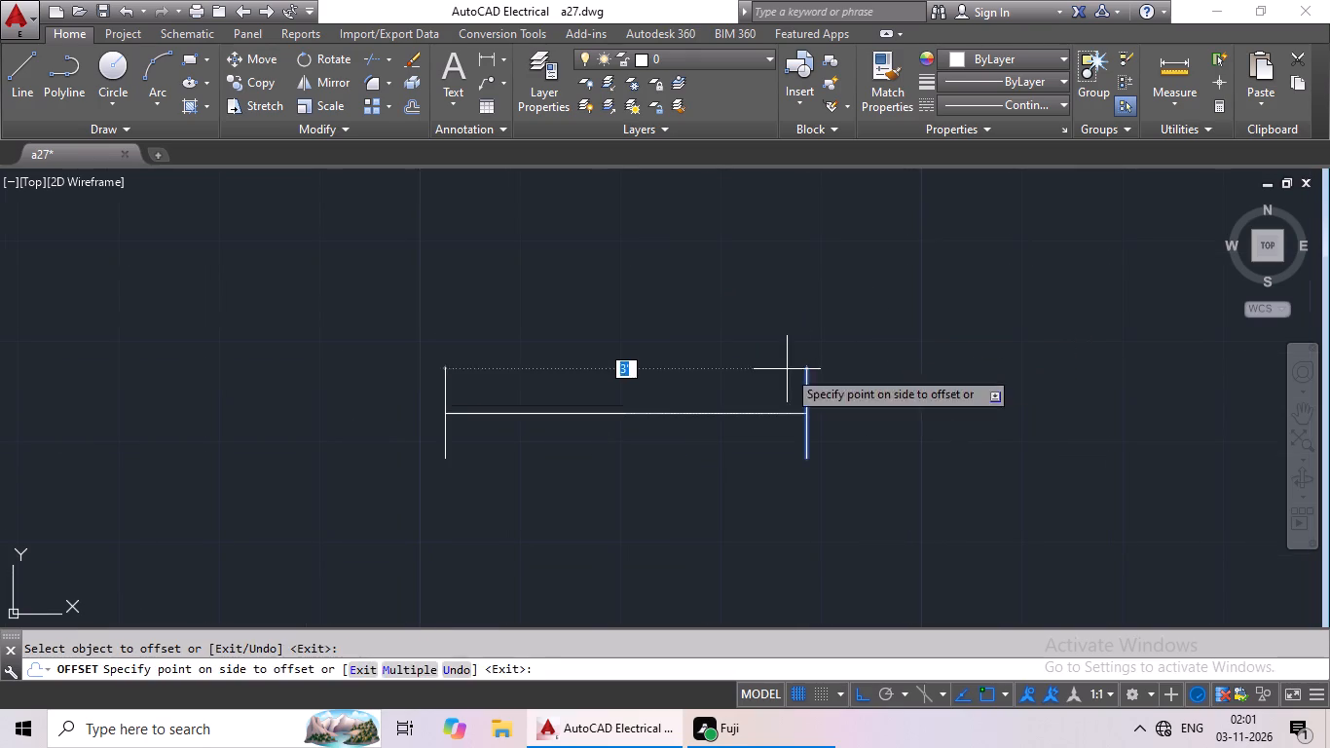
{"action": "left_click", "coordinate": [436, 367]}
{"action": "key", "text": "Escape"}
Offset the 3' horizontal line 1/2" to both its north and south sides.
{"action": "key", "text": "o"}
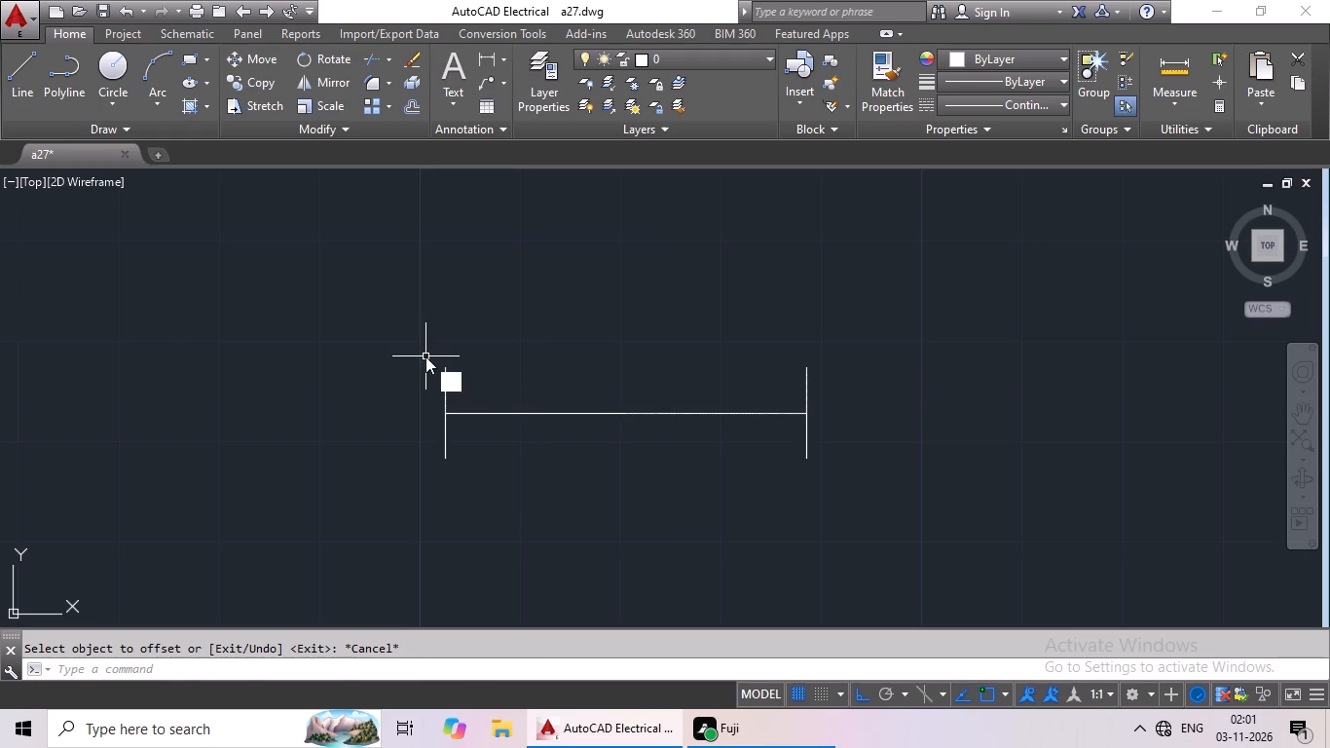
{"action": "key", "text": "Return"}
{"action": "key", "text": "1"}
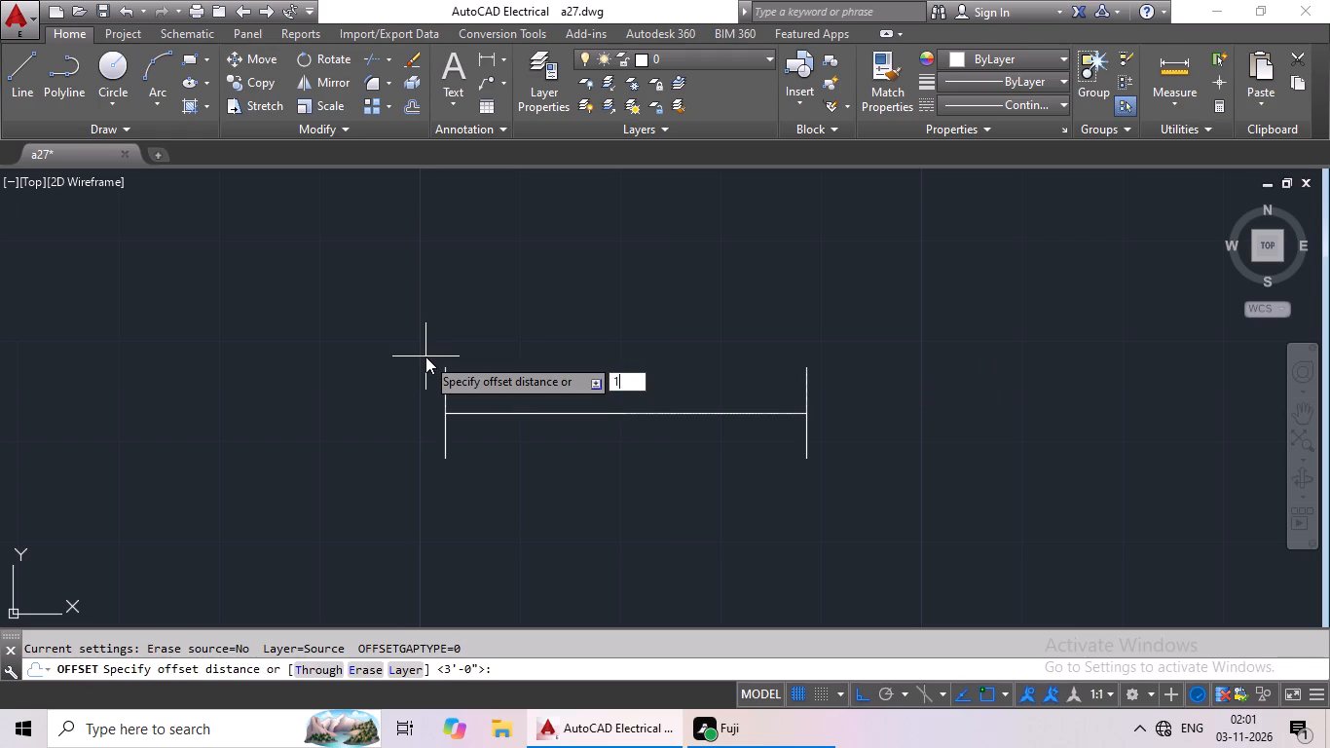
{"action": "type", "text": "/2"}
{"action": "key", "text": "shift+quotedbl"}
{"action": "key", "text": "Return"}
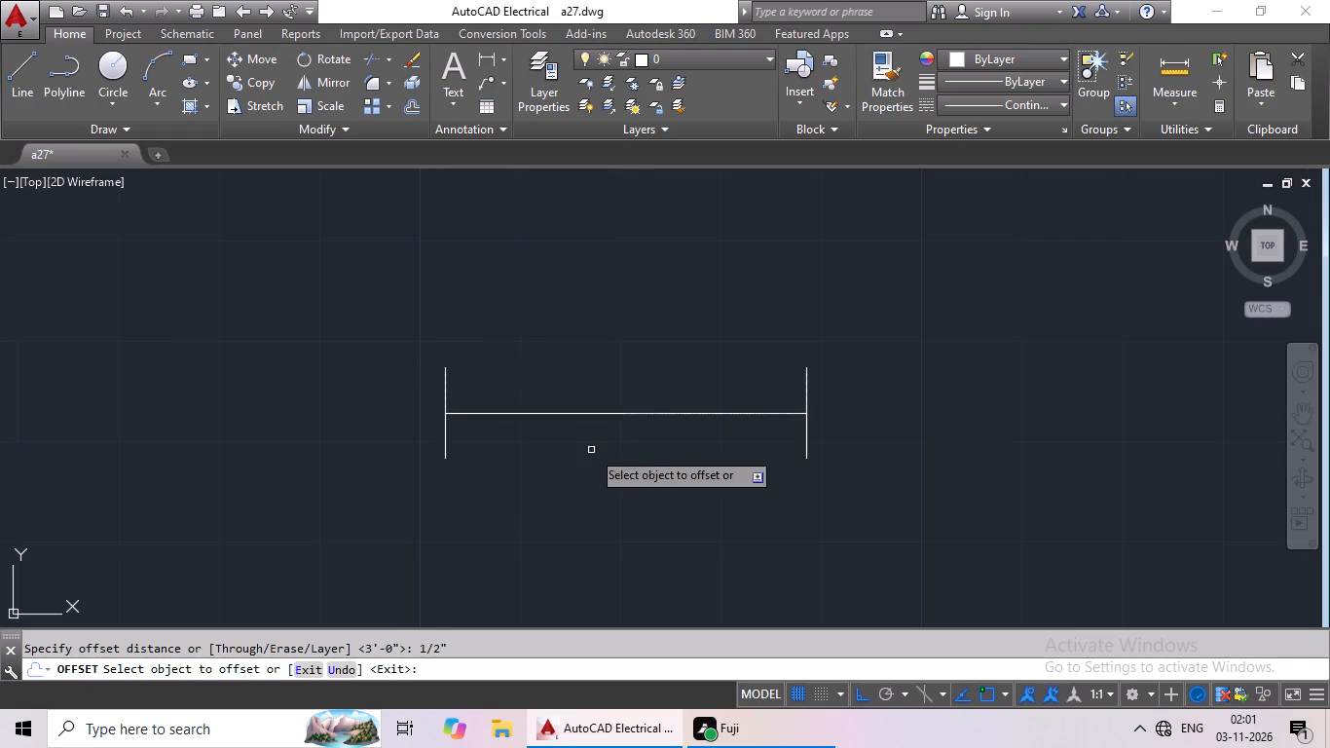
{"action": "left_click_drag", "start_coordinate": [655, 413], "coordinate": [661, 387]}
{"action": "left_click", "coordinate": [661, 383]}
{"action": "scroll", "coordinate": [633, 430], "scroll_direction": "up", "scroll_amount": 4}
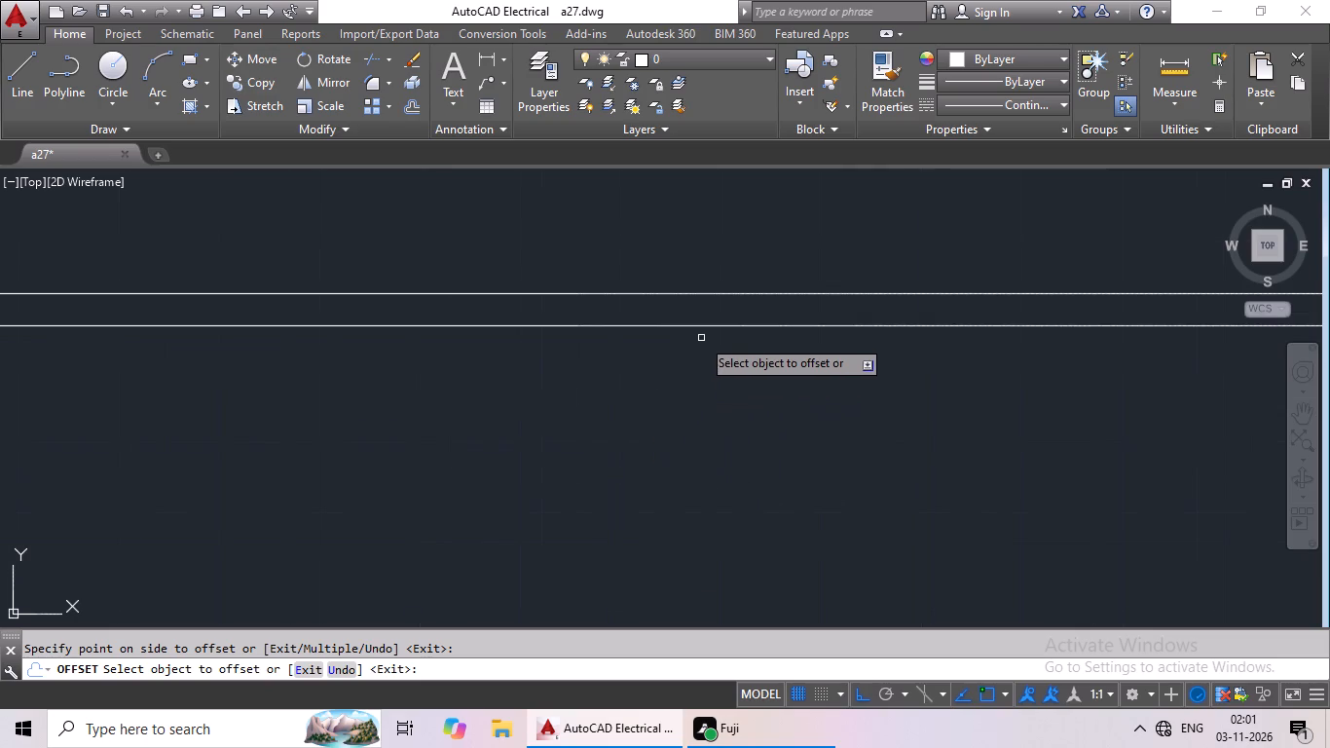
{"action": "left_click", "coordinate": [711, 325]}
{"action": "left_click", "coordinate": [702, 392]}
{"action": "scroll", "coordinate": [701, 393], "scroll_direction": "down", "scroll_amount": 5}
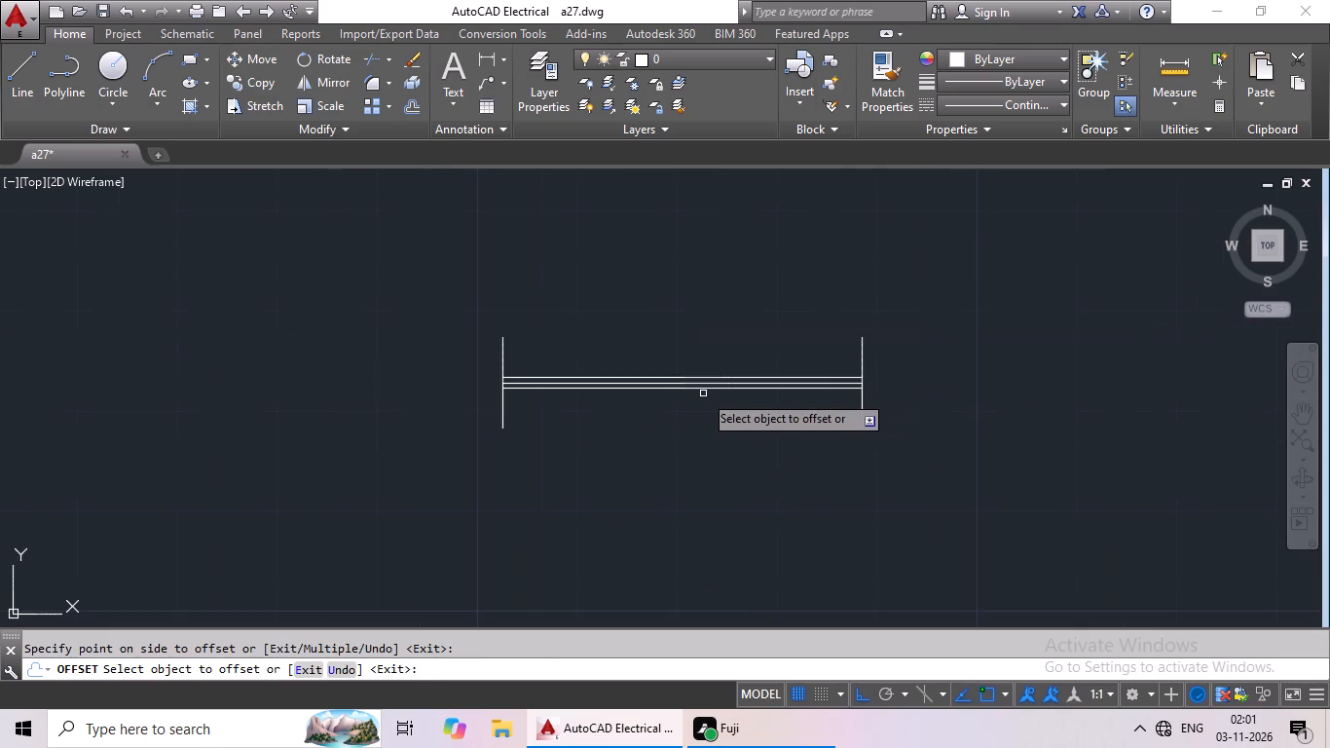
{"action": "key", "text": "Escape"}
{"action": "key", "text": "Escape"}
{"action": "key", "text": "Escape"}
Offset each 9" end line of the 3' window symbol 1" outward, away from the horizontal lines.
{"action": "key", "text": "o"}
{"action": "key", "text": "Return"}
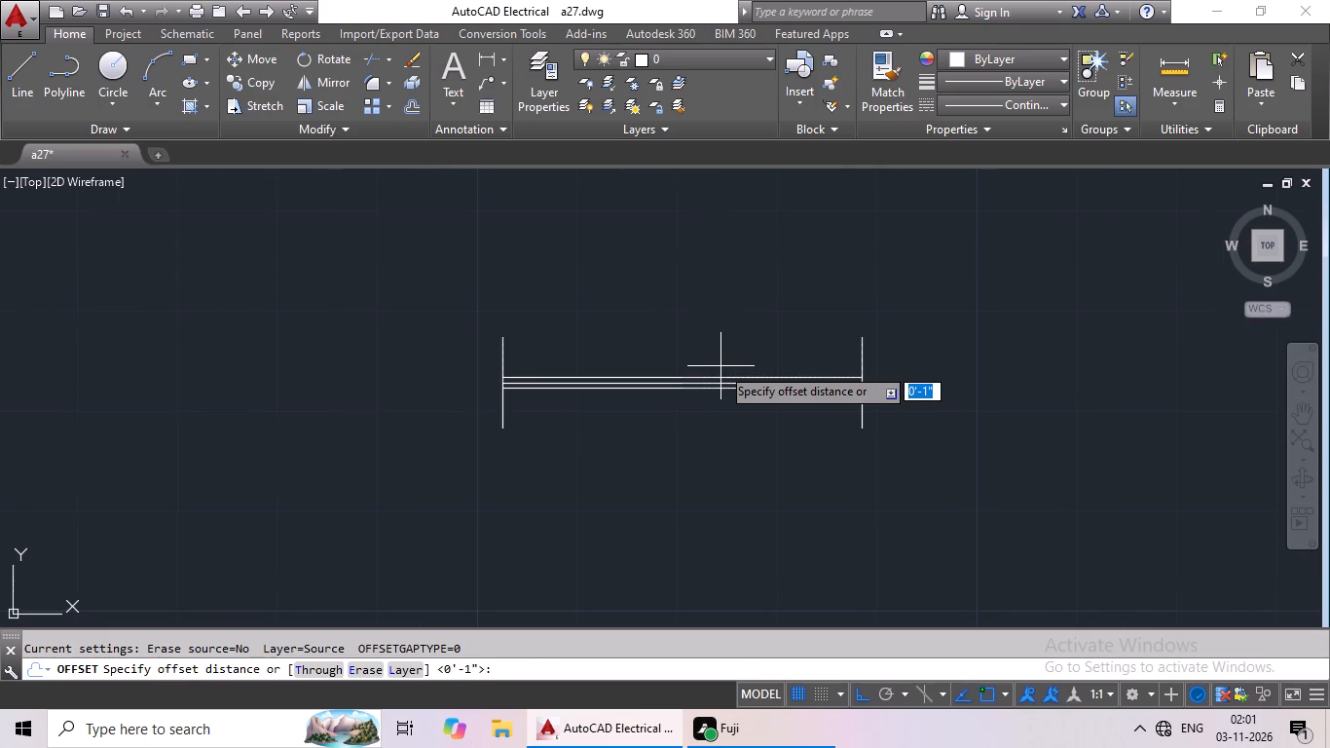
{"action": "key", "text": "1"}
{"action": "key", "text": "shift+quotedbl"}
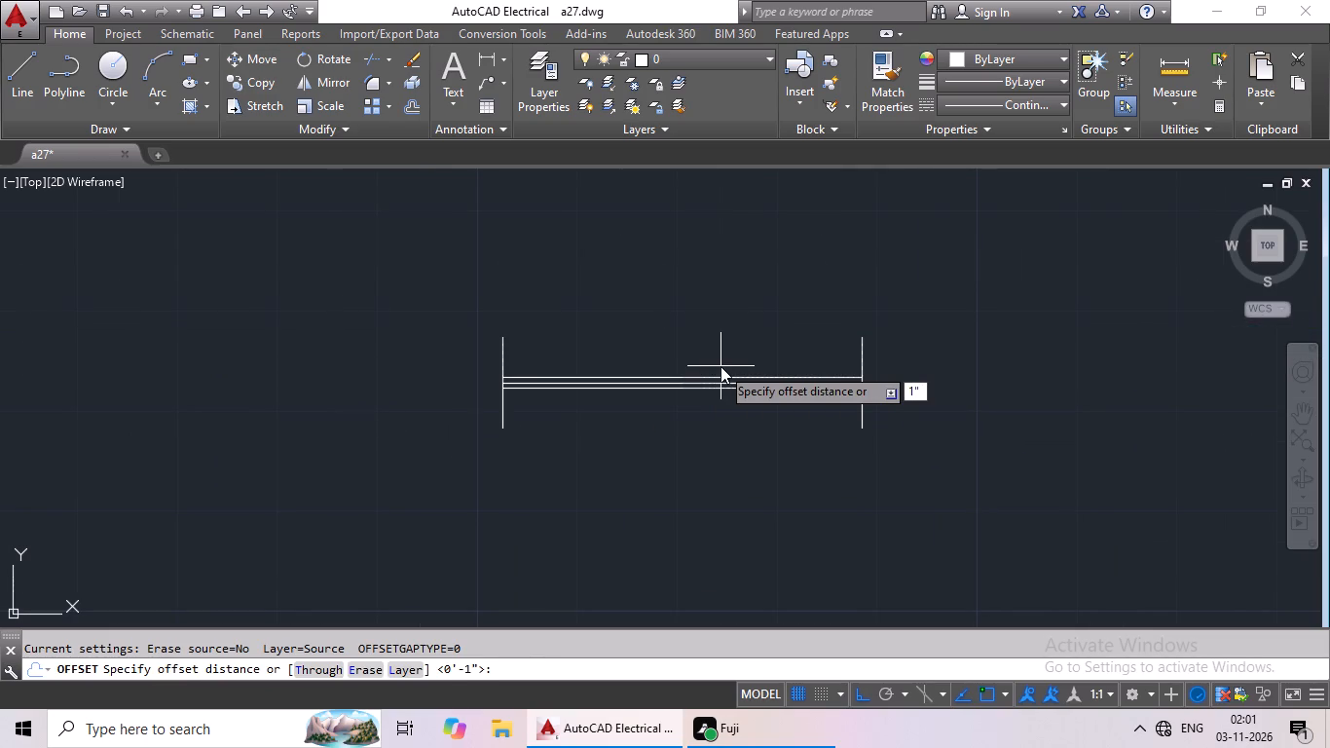
{"action": "key", "text": "Return"}
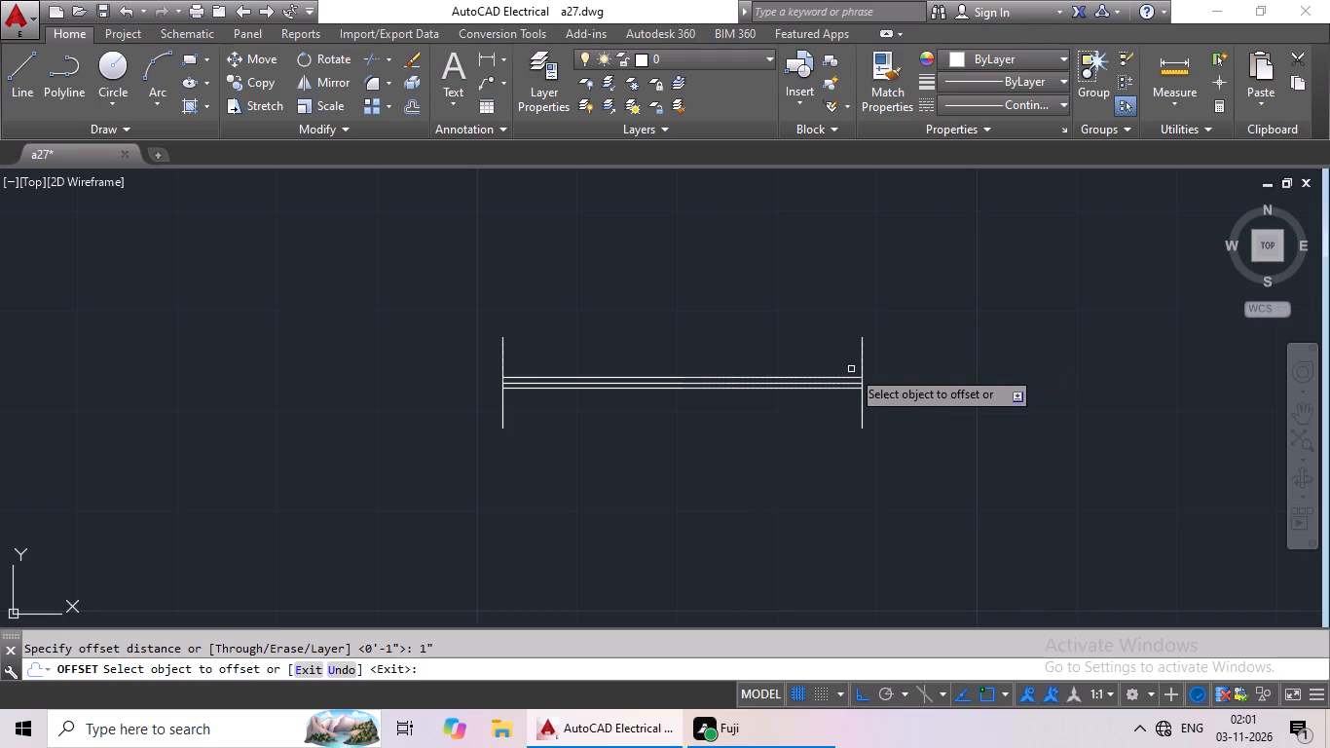
{"action": "left_click", "coordinate": [862, 353]}
{"action": "left_click", "coordinate": [898, 349]}
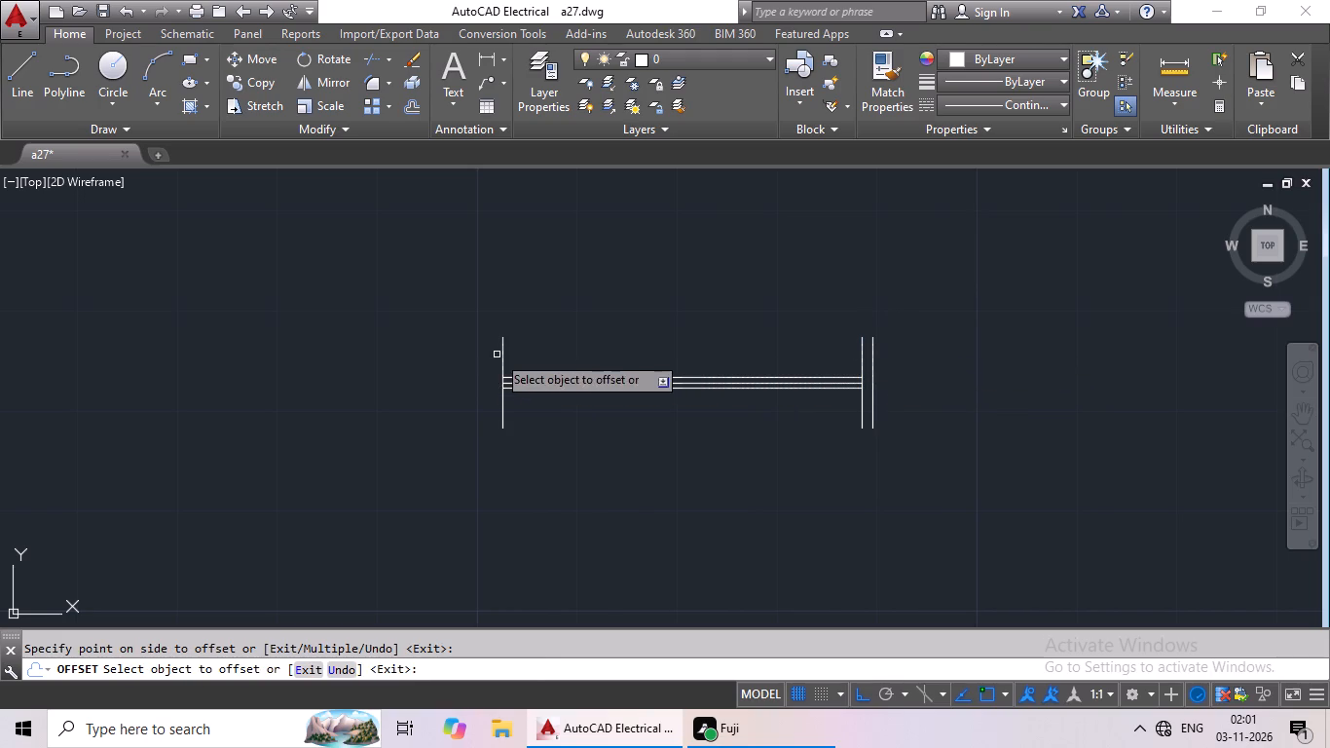
{"action": "left_click_drag", "start_coordinate": [502, 343], "coordinate": [490, 344]}
{"action": "left_click", "coordinate": [426, 357]}
{"action": "scroll", "coordinate": [427, 359], "scroll_direction": "down", "scroll_amount": 2}
{"action": "key", "text": "Escape"}
{"action": "key", "text": "Escape"}
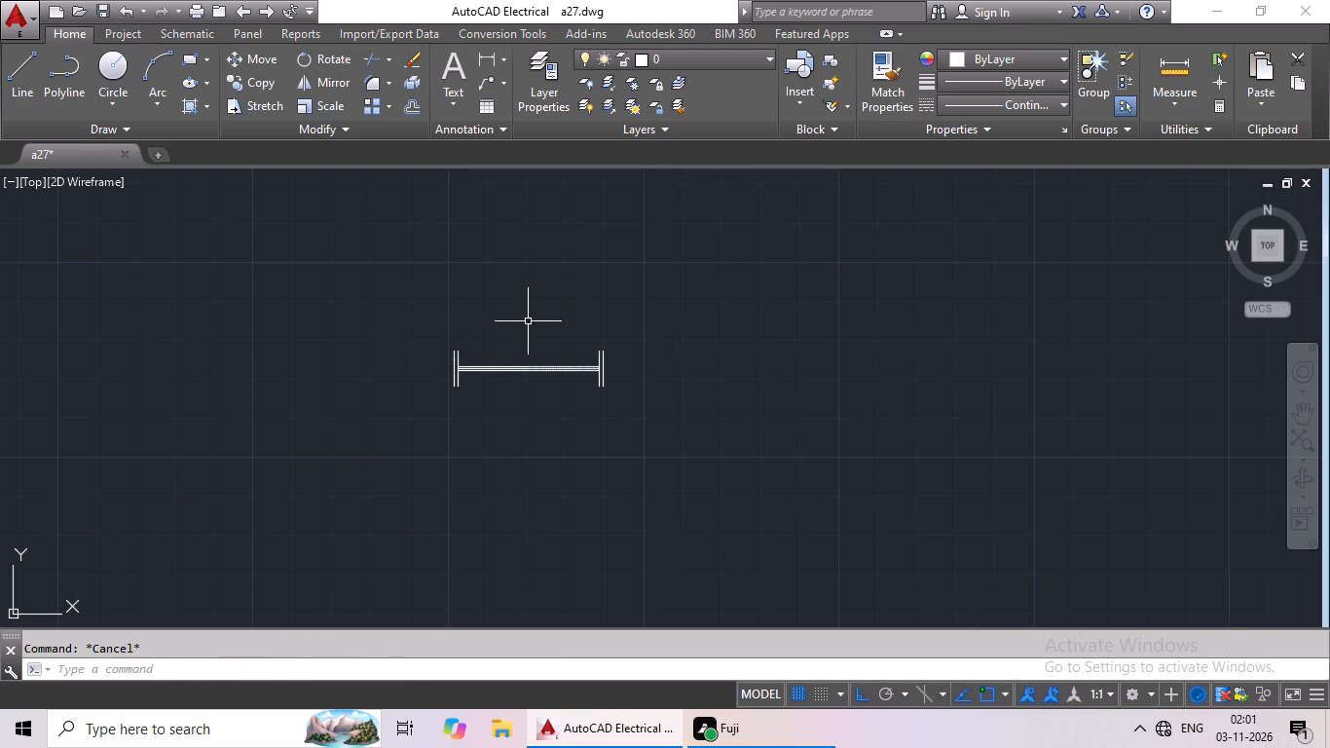
Paste a copy of the complete 3' window symbol just below the original.
{"action": "left_click_drag", "start_coordinate": [517, 315], "coordinate": [638, 355]}
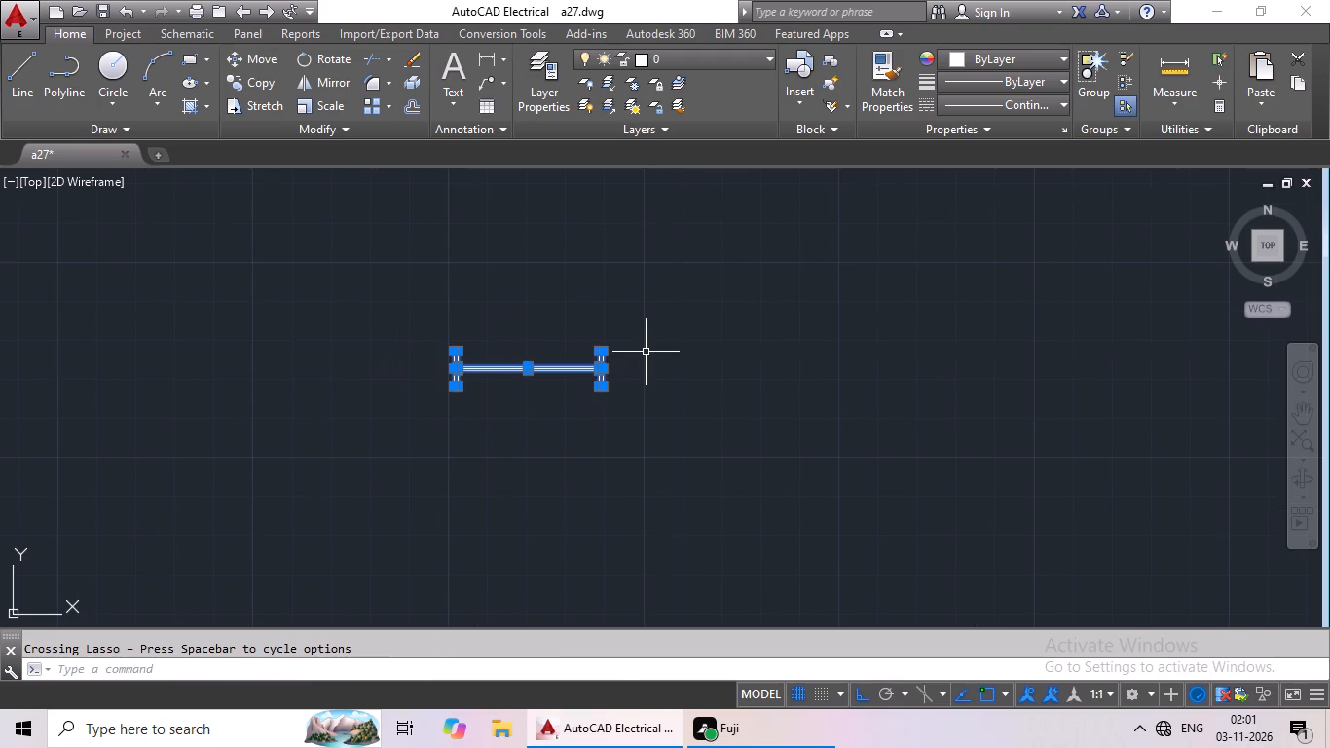
{"action": "key", "text": "ctrl+c"}
{"action": "key", "text": "ctrl+v"}
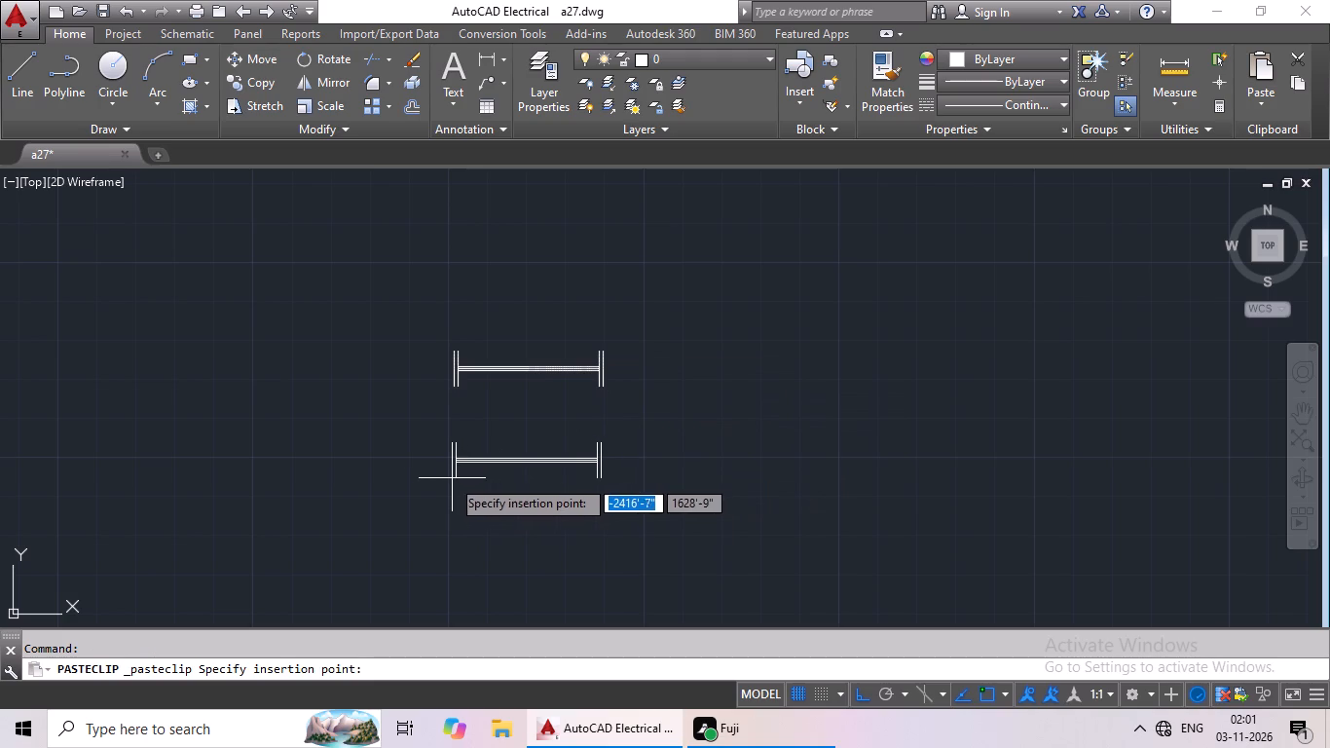
{"action": "left_click", "coordinate": [454, 473]}
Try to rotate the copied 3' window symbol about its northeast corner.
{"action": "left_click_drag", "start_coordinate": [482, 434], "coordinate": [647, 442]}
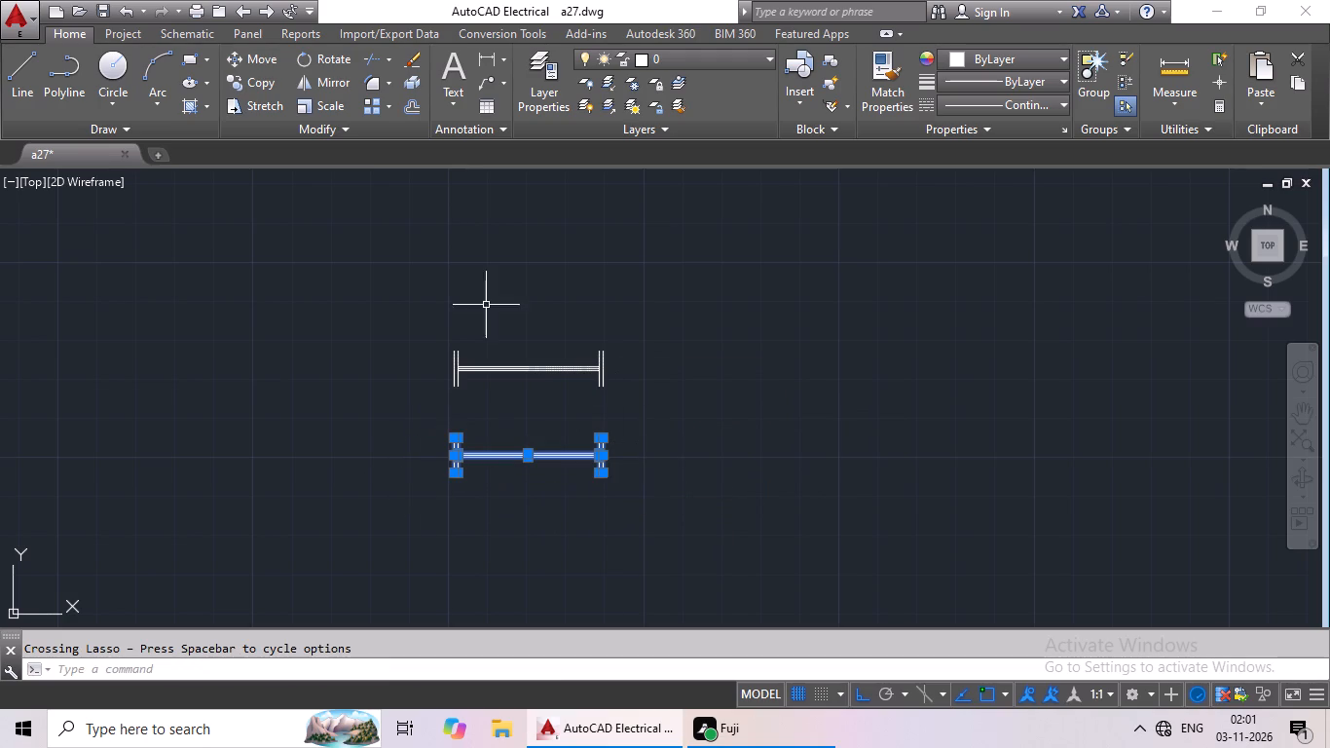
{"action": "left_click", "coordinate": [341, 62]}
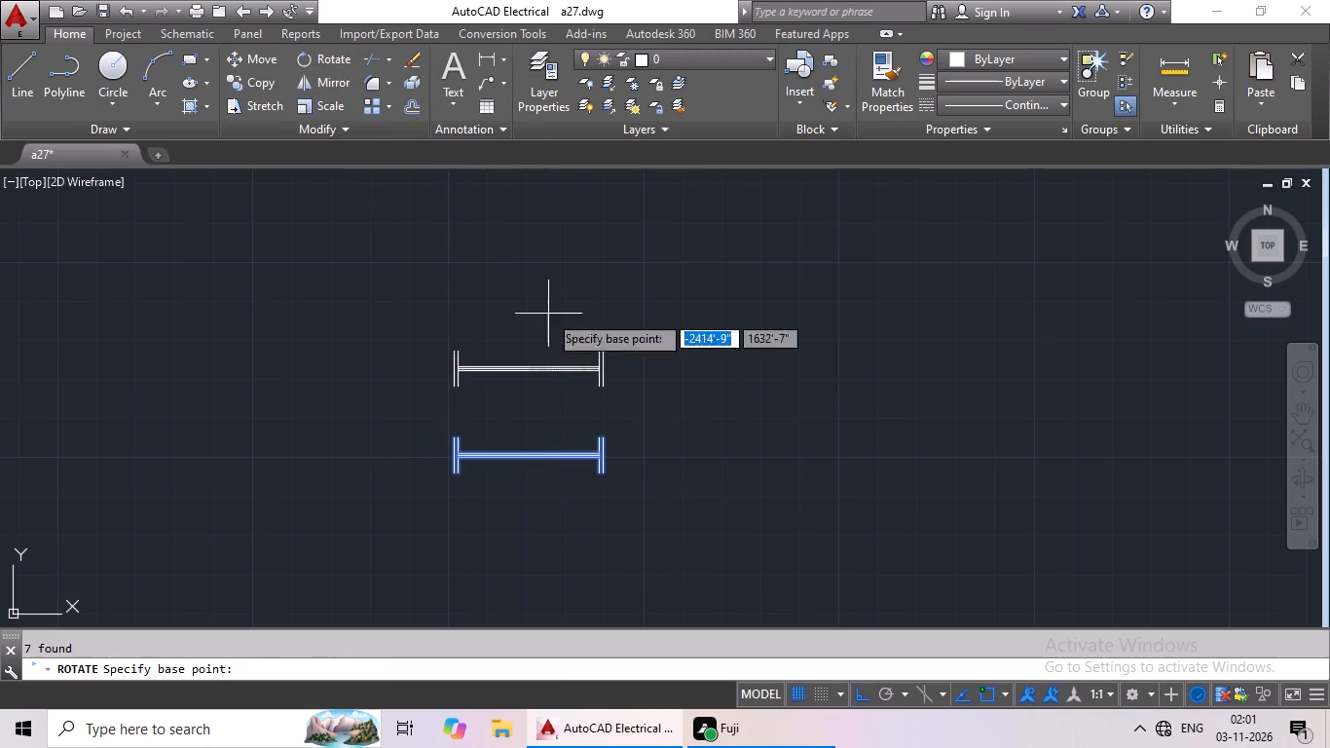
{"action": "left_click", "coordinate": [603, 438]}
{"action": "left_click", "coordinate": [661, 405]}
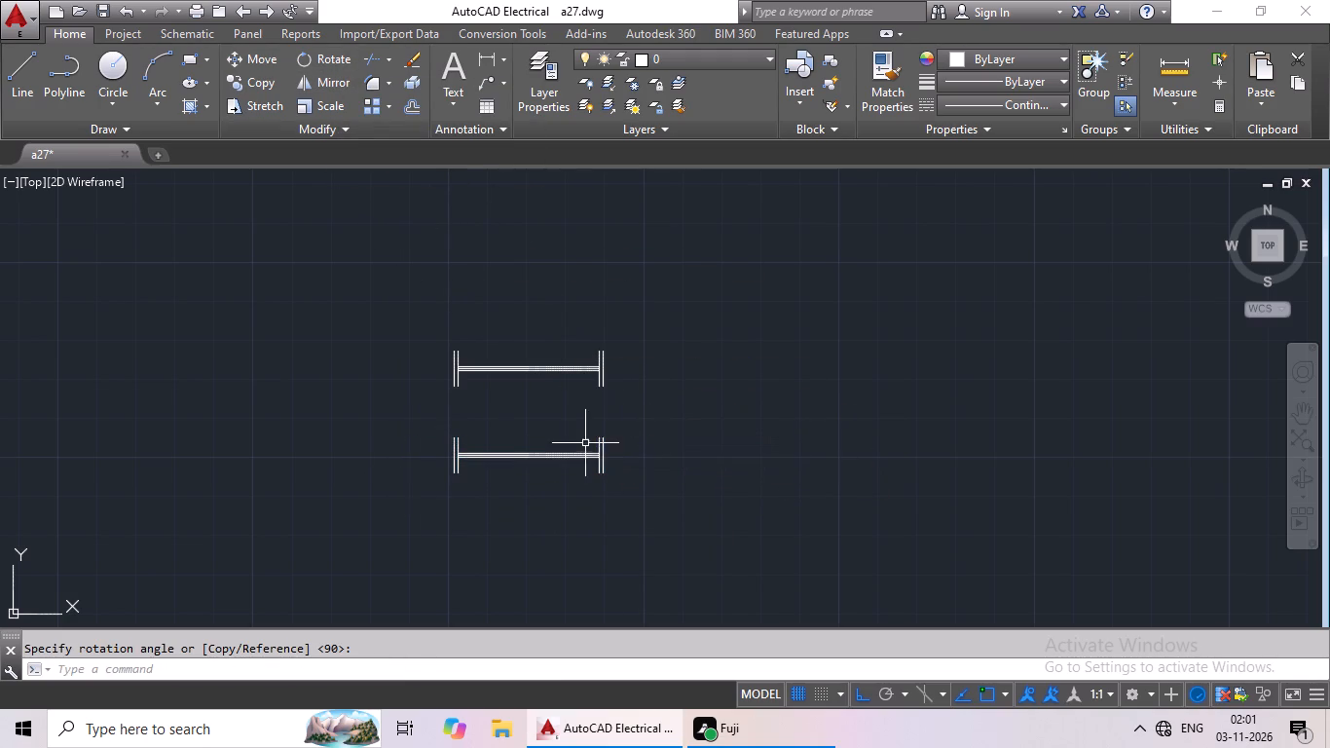
Rotate the copied 3' window symbol 90° about its northeast corner so it stands vertical.
{"action": "left_click_drag", "start_coordinate": [596, 427], "coordinate": [662, 471]}
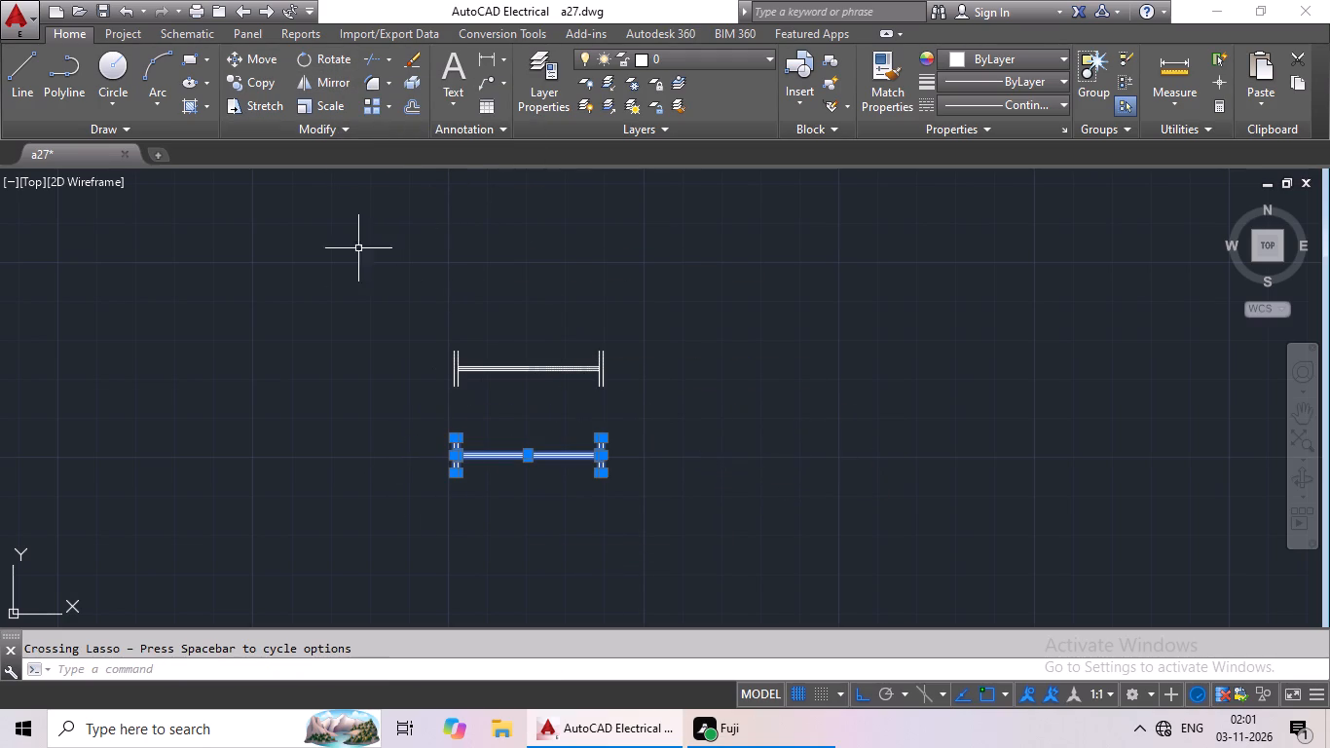
{"action": "left_click", "coordinate": [336, 68]}
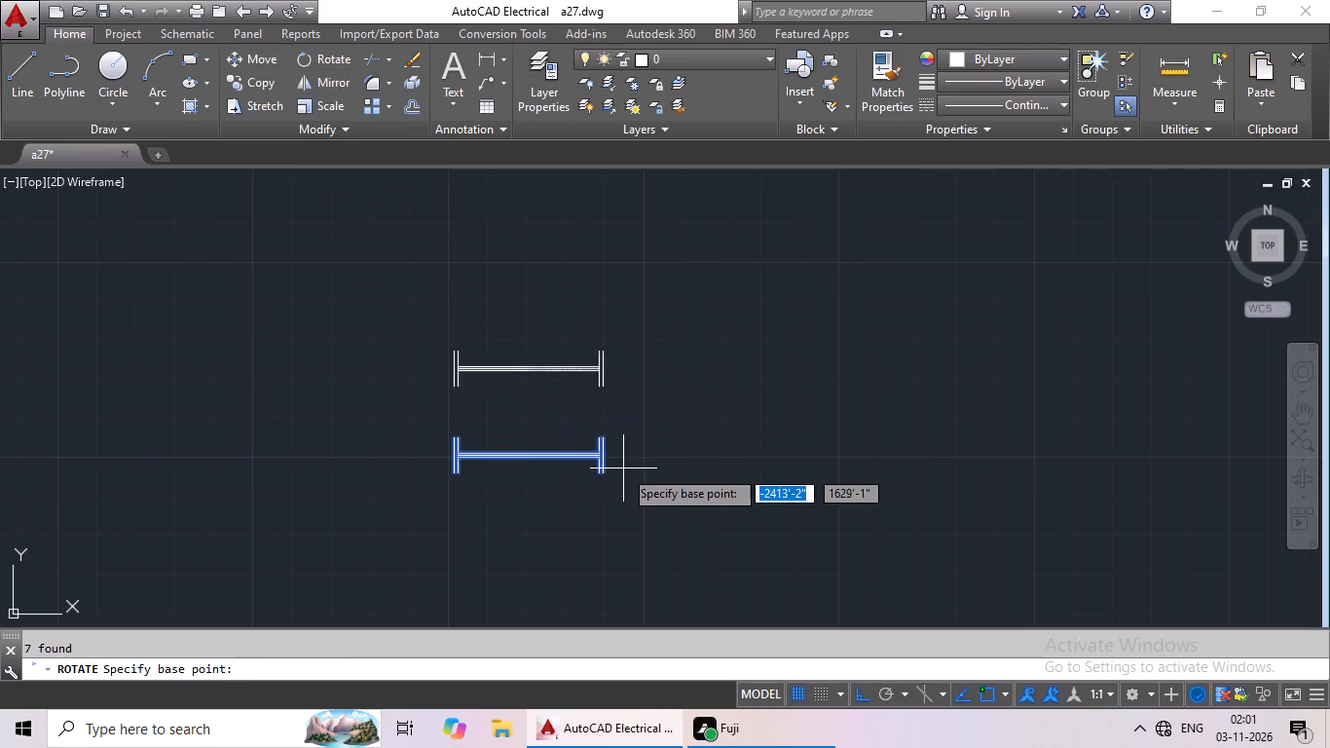
{"action": "scroll", "coordinate": [624, 468], "scroll_direction": "up", "scroll_amount": 2}
{"action": "left_click", "coordinate": [561, 395]}
{"action": "left_click_drag", "start_coordinate": [582, 353], "coordinate": [593, 359]}
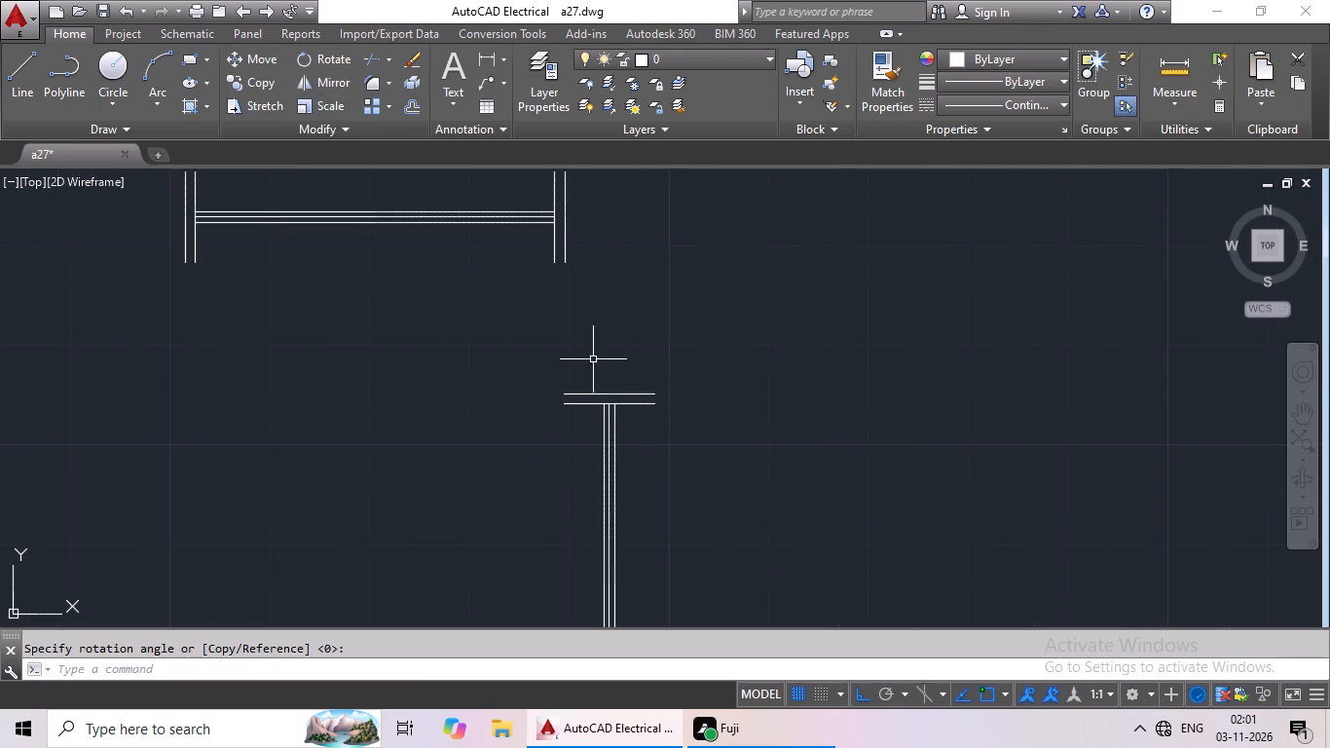
{"action": "left_click_drag", "start_coordinate": [593, 359], "coordinate": [606, 362]}
Paste another copy of the horizontal 3' window symbol below the original and west of the vertical one.
{"action": "scroll", "coordinate": [688, 373], "scroll_direction": "down", "scroll_amount": 3}
{"action": "middle_click_drag", "start_coordinate": [692, 383], "coordinate": [699, 466]}
{"action": "scroll", "coordinate": [652, 426], "scroll_direction": "up", "scroll_amount": 2}
{"action": "left_click_drag", "start_coordinate": [610, 325], "coordinate": [452, 360]}
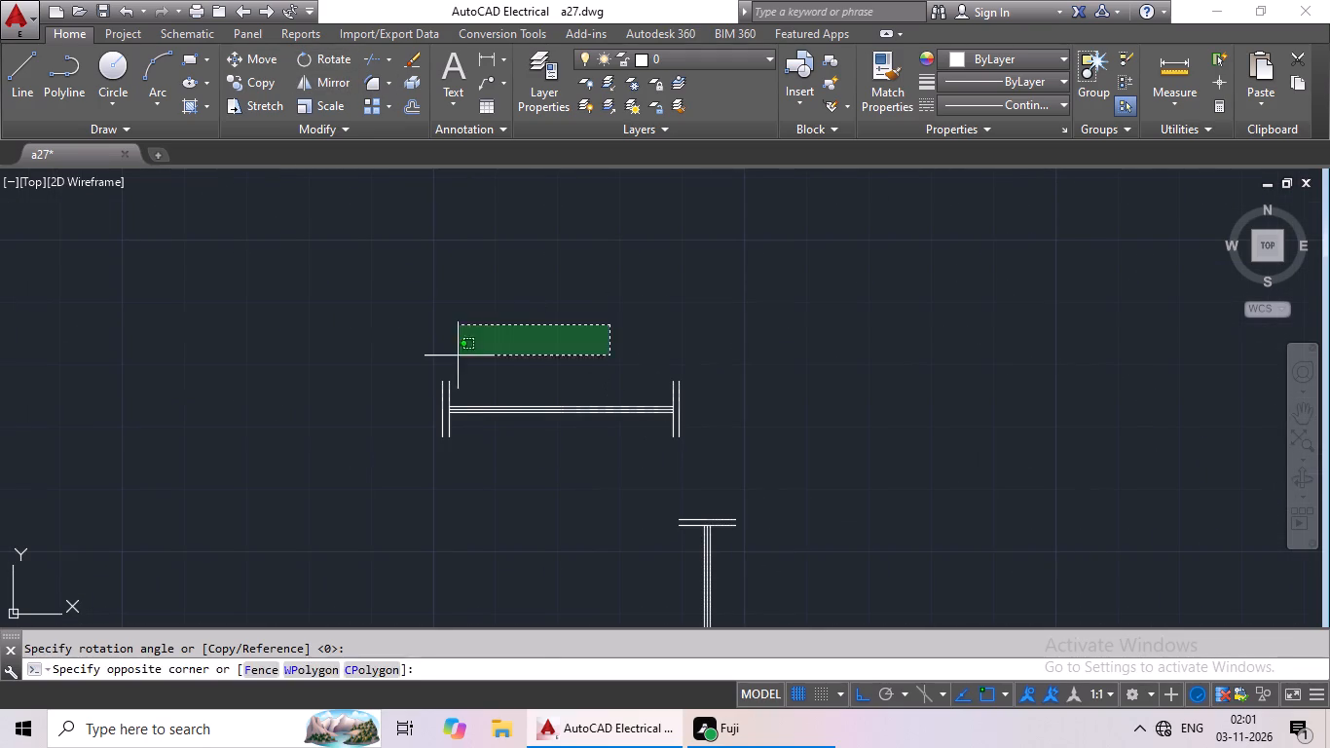
{"action": "left_click_drag", "start_coordinate": [452, 360], "coordinate": [720, 421]}
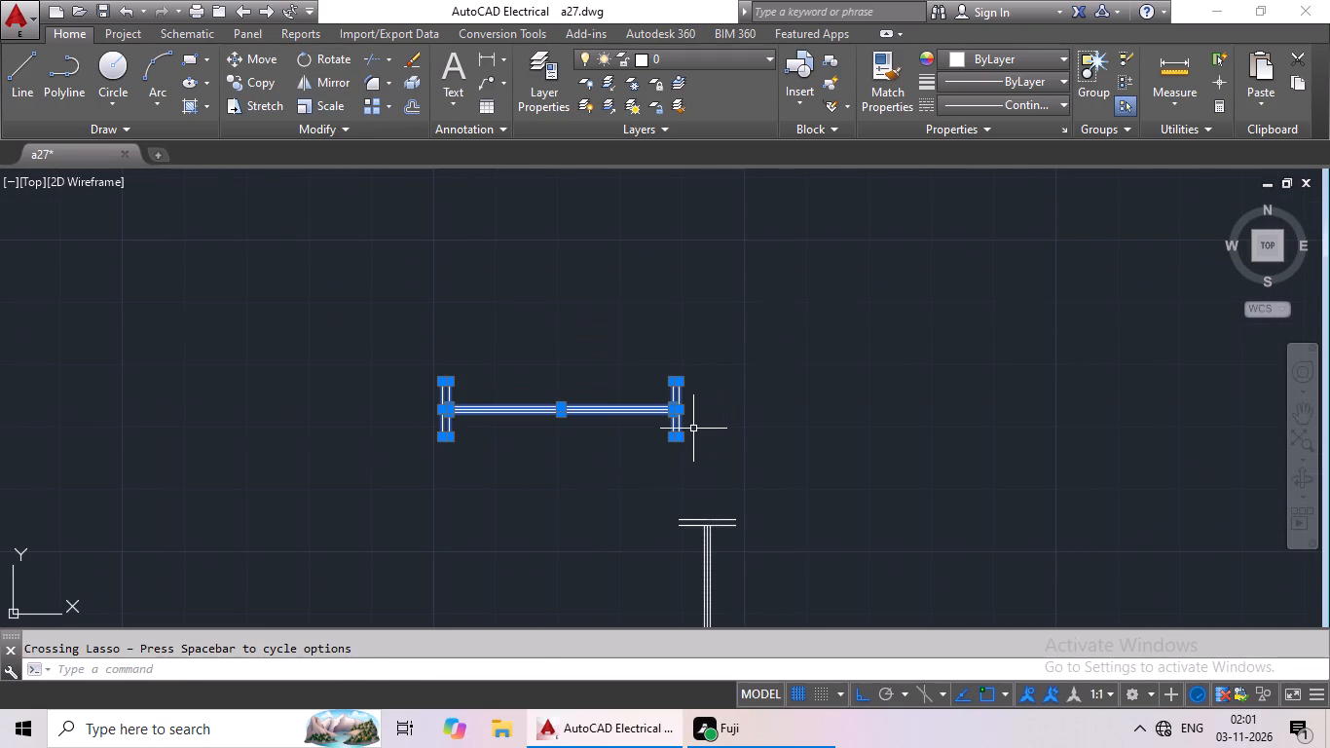
{"action": "key", "text": "ctrl+c"}
{"action": "key", "text": "ctrl+v"}
{"action": "middle_click_drag", "start_coordinate": [641, 449], "coordinate": [690, 300]}
{"action": "middle_click_drag", "start_coordinate": [472, 443], "coordinate": [636, 391]}
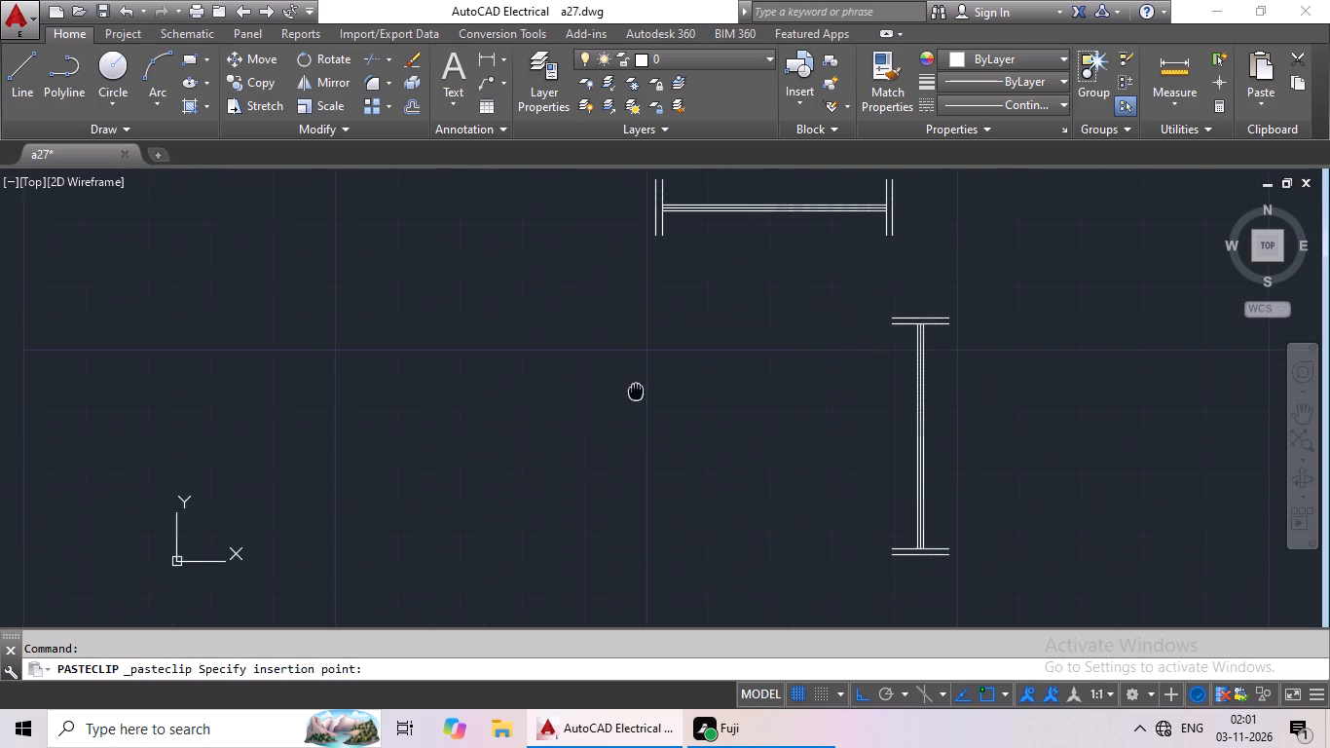
{"action": "left_click", "coordinate": [568, 399]}
Offset the inner east end line of the new horizontal symbol copy 2' to the west.
{"action": "scroll", "coordinate": [754, 417], "scroll_direction": "up", "scroll_amount": 2}
{"action": "middle_click_drag", "start_coordinate": [757, 416], "coordinate": [723, 493]}
{"action": "scroll", "coordinate": [926, 493], "scroll_direction": "down", "scroll_amount": 1}
{"action": "middle_click_drag", "start_coordinate": [926, 492], "coordinate": [908, 505]}
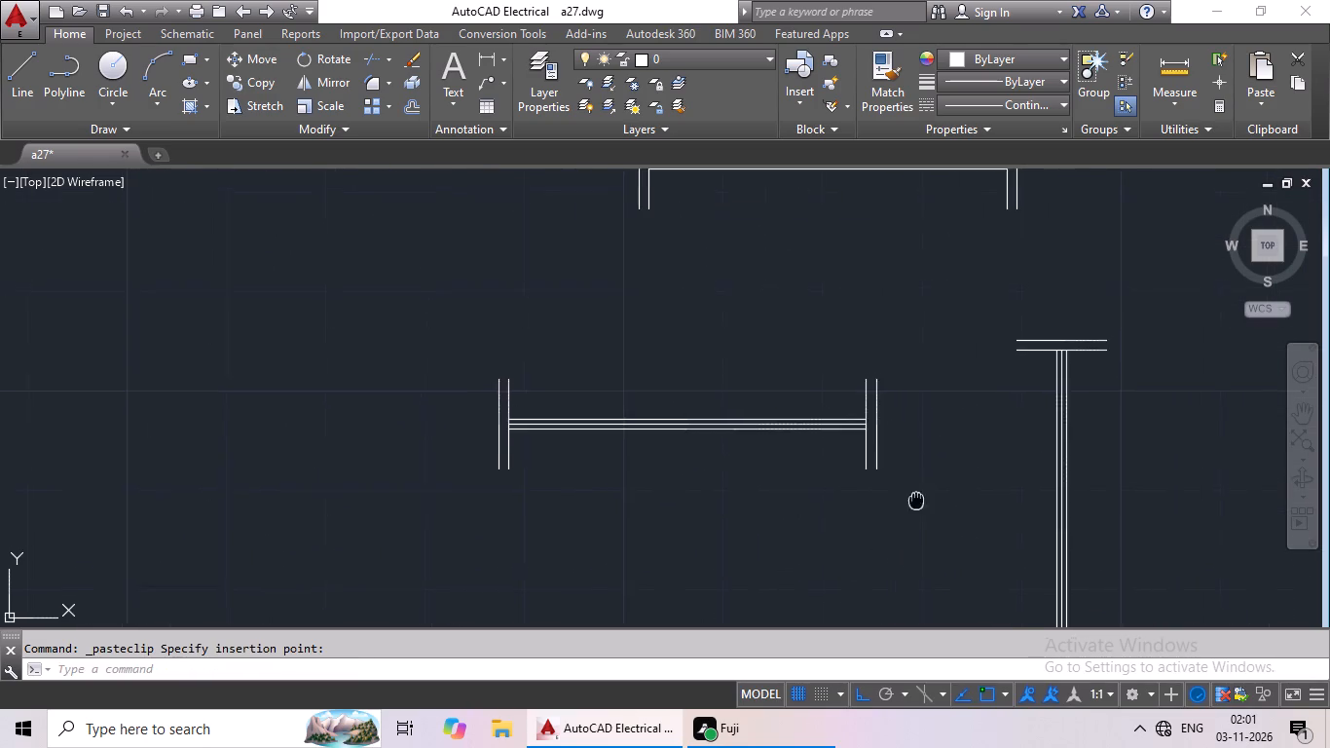
{"action": "middle_click_drag", "start_coordinate": [908, 505], "coordinate": [871, 525]}
{"action": "key", "text": "Escape"}
{"action": "key", "text": "o"}
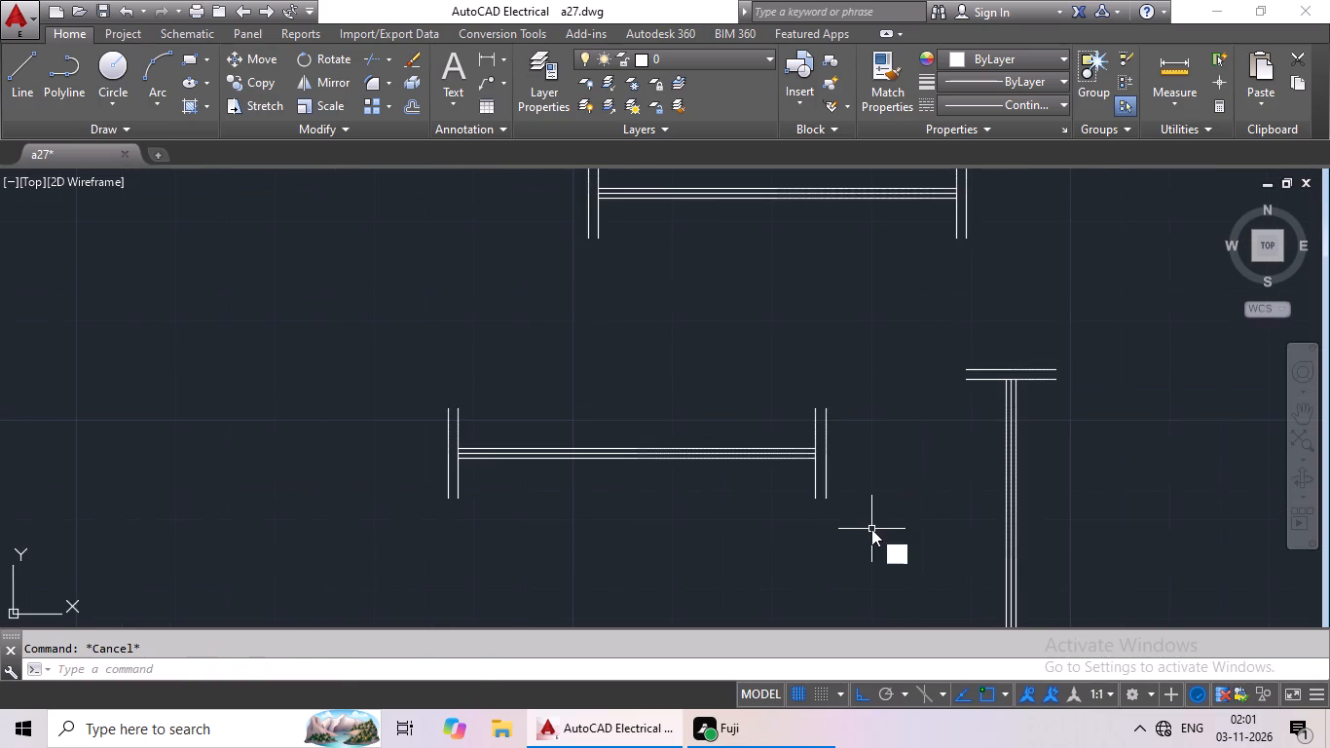
{"action": "key", "text": "Return"}
{"action": "type", "text": "2'"}
{"action": "key", "text": "Return"}
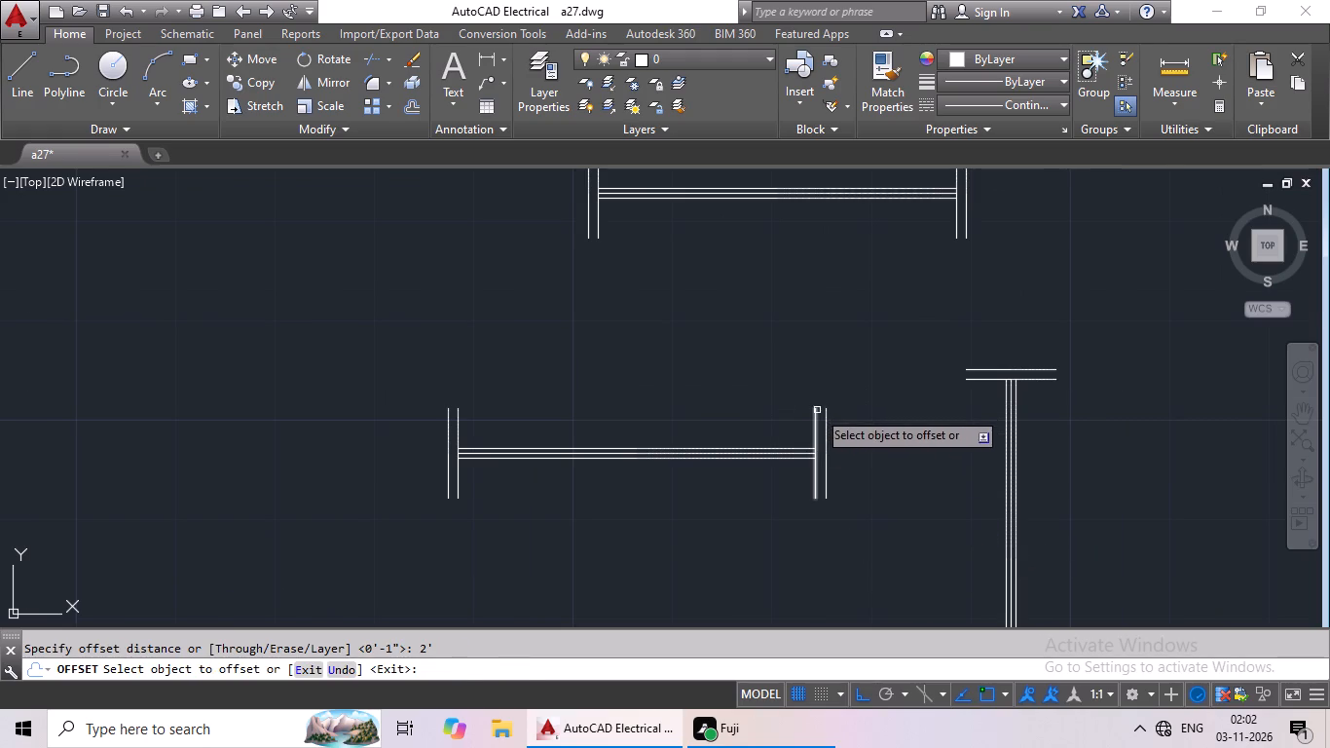
{"action": "left_click_drag", "start_coordinate": [817, 410], "coordinate": [803, 410]}
{"action": "left_click", "coordinate": [727, 406]}
{"action": "key", "text": "Escape"}
{"action": "key", "text": "Escape"}
Offset the new intermediate 9" line 1" to the west to form the double end line.
{"action": "key", "text": "o"}
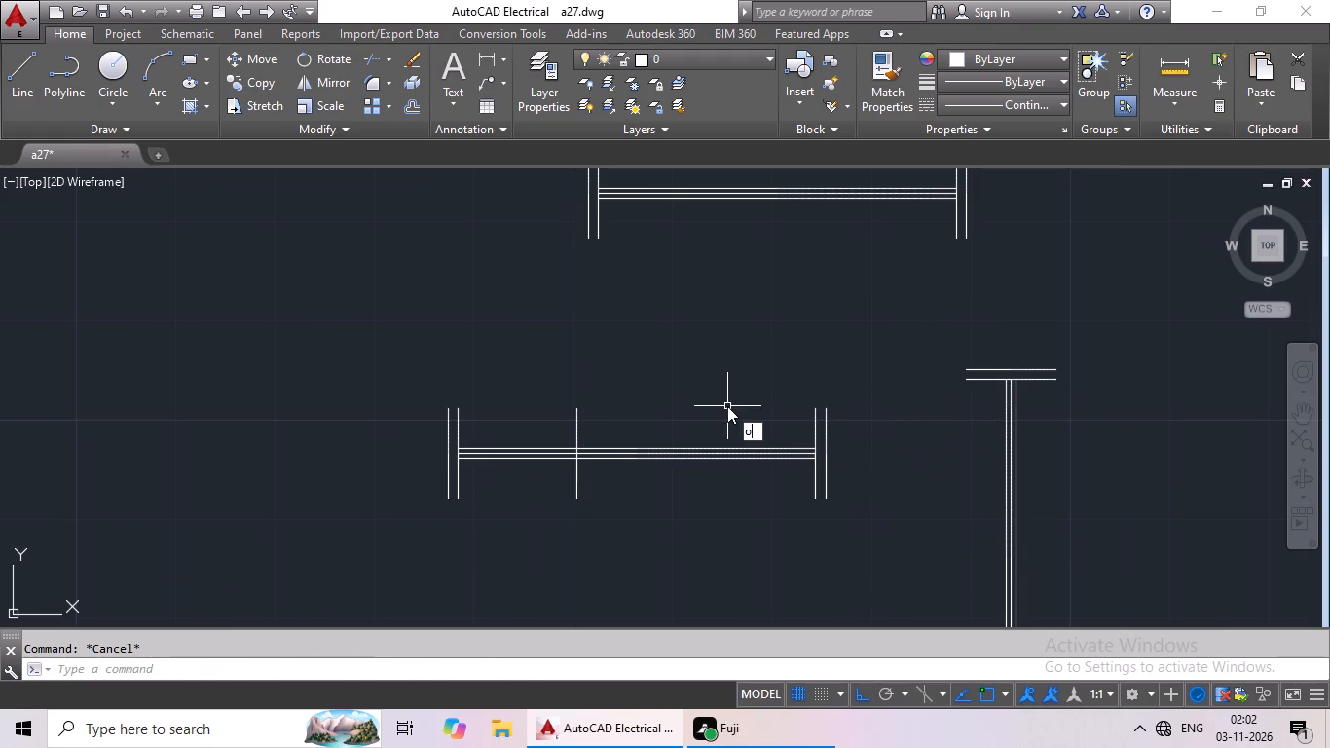
{"action": "key", "text": "Return"}
{"action": "key", "text": "1"}
{"action": "key", "text": "shift+quotedbl"}
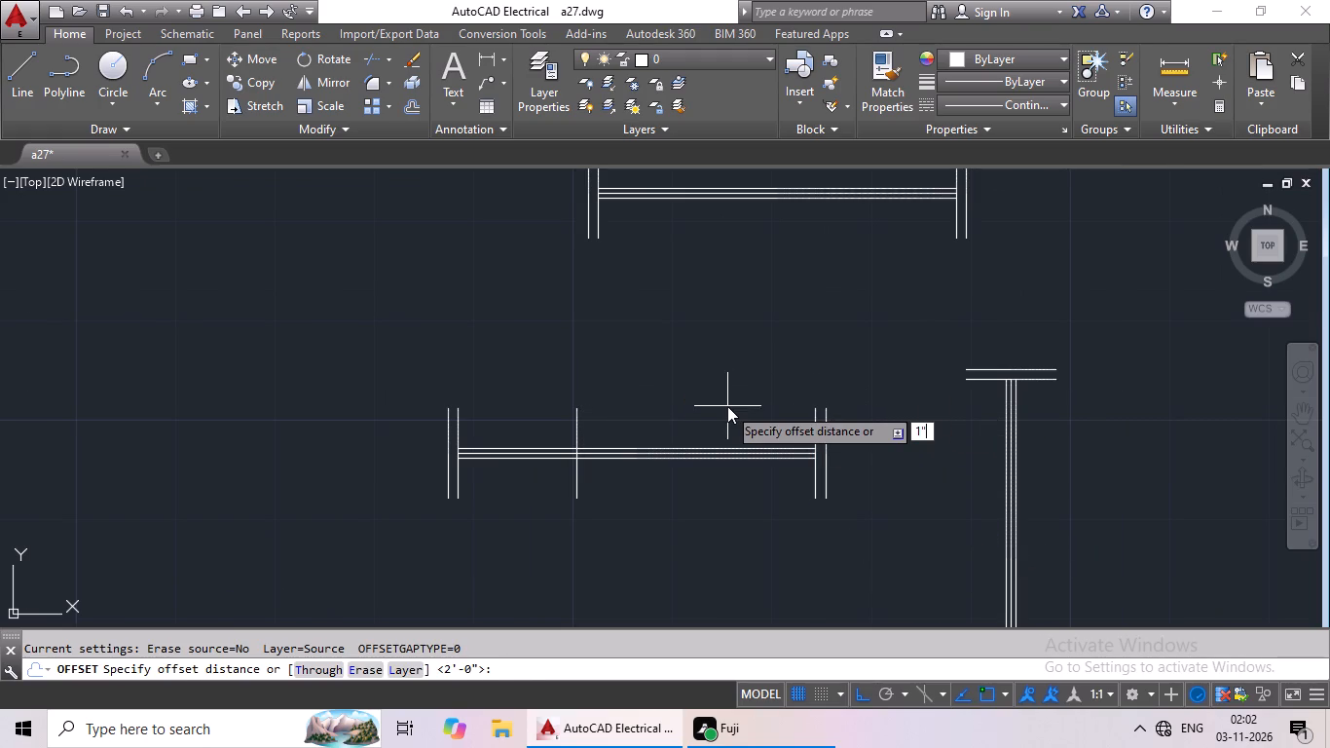
{"action": "key", "text": "Return"}
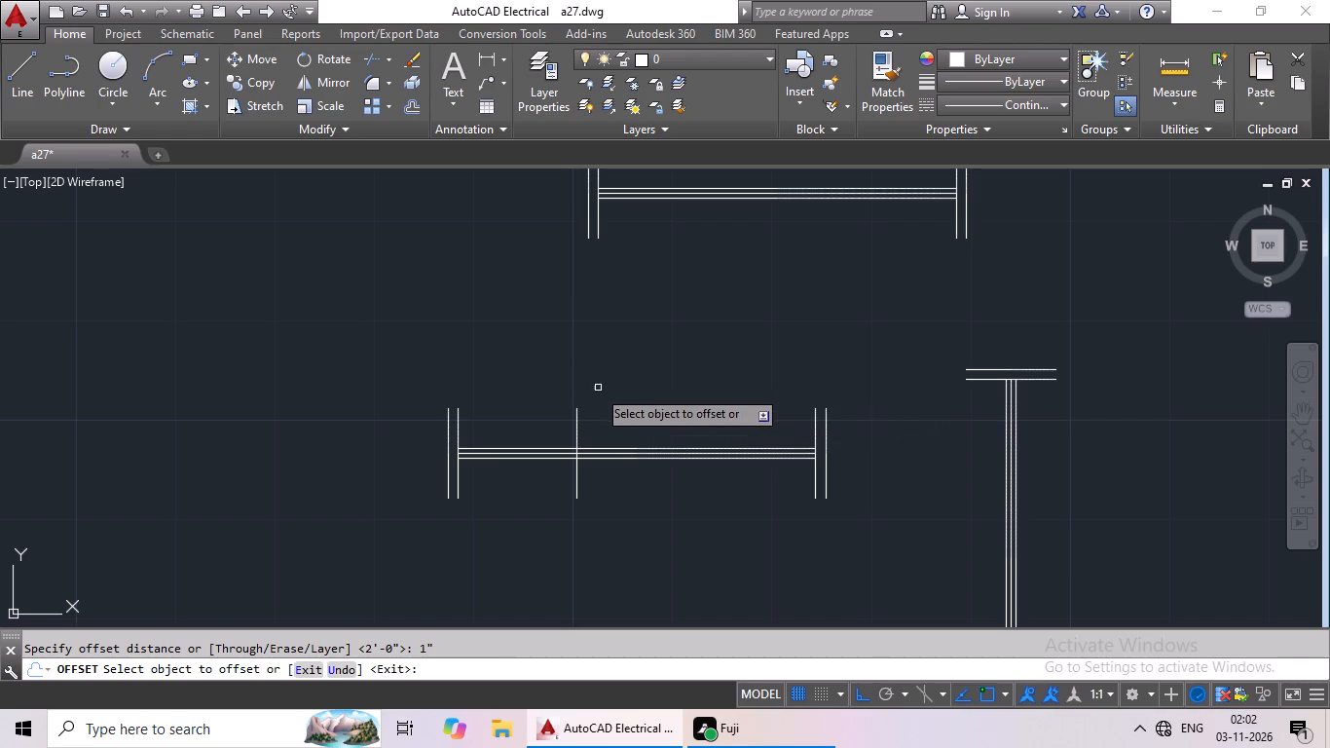
{"action": "left_click_drag", "start_coordinate": [578, 417], "coordinate": [559, 418]}
{"action": "left_click", "coordinate": [535, 418]}
{"action": "key", "text": "Escape"}
{"action": "key", "text": "Escape"}
Trim the three horizontal lines between the two intermediate 9" lines of the symbol copy.
{"action": "type", "text": "tr"}
{"action": "key", "text": "space"}
{"action": "key", "text": "space"}
{"action": "scroll", "coordinate": [564, 444], "scroll_direction": "up", "scroll_amount": 2}
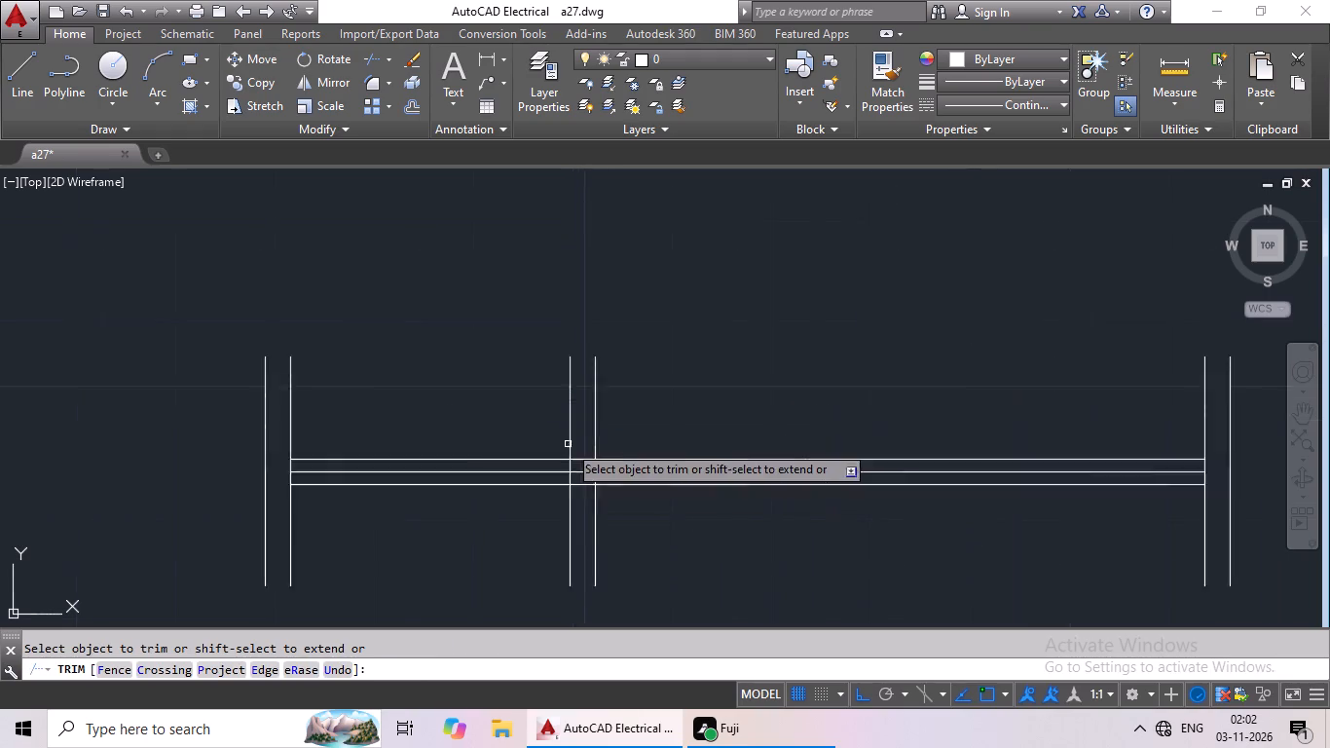
{"action": "scroll", "coordinate": [570, 444], "scroll_direction": "up", "scroll_amount": 4}
{"action": "left_click_drag", "start_coordinate": [626, 334], "coordinate": [555, 601]}
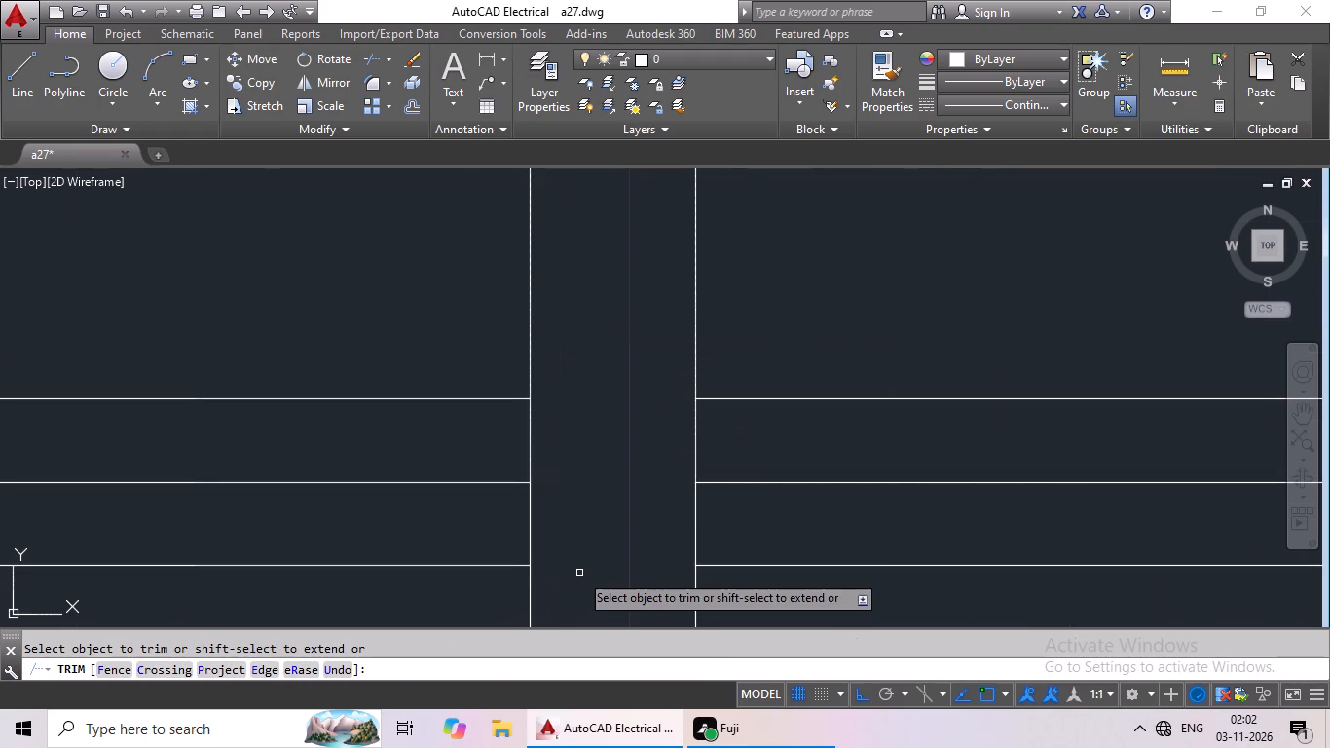
{"action": "scroll", "coordinate": [612, 521], "scroll_direction": "down", "scroll_amount": 3}
{"action": "middle_click_drag", "start_coordinate": [615, 512], "coordinate": [652, 402]}
{"action": "scroll", "coordinate": [659, 433], "scroll_direction": "down", "scroll_amount": 2}
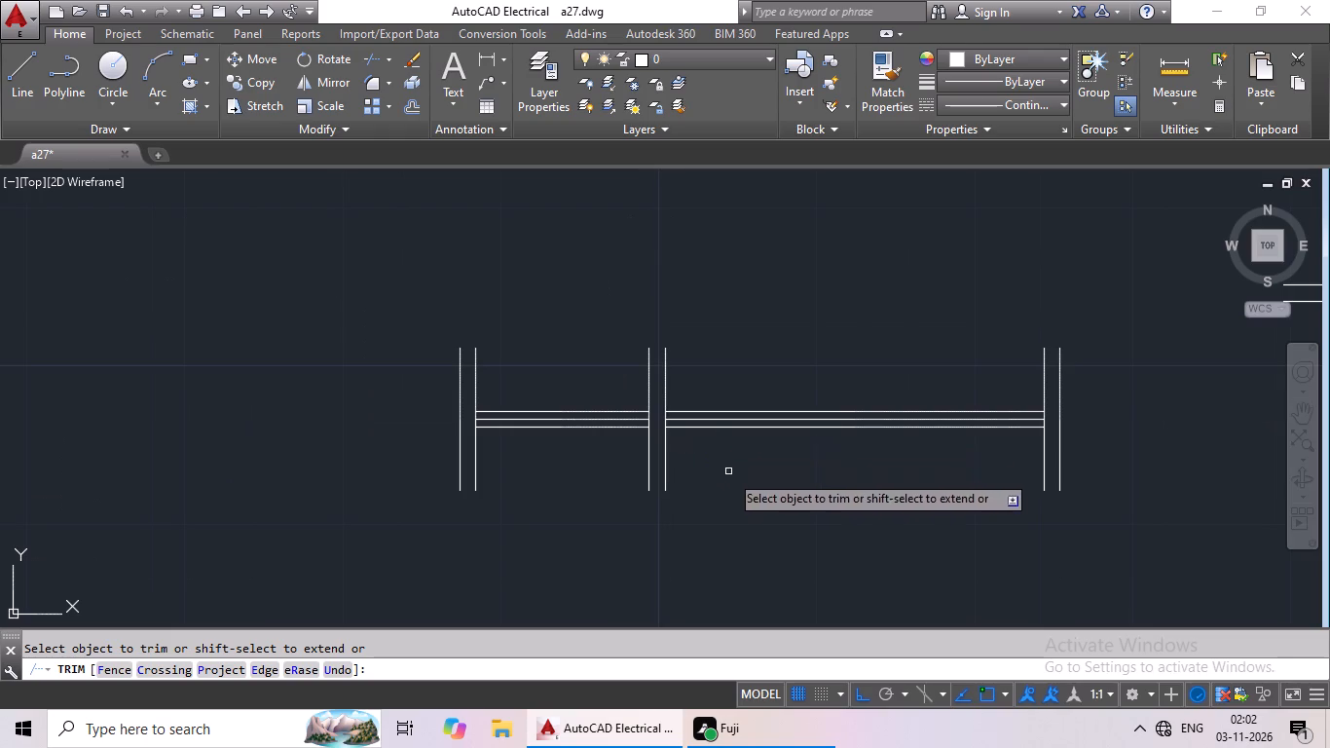
{"action": "key", "text": "Escape"}
Erase the leftover west piece, consisting of two end lines and three short horizontal lines, leaving a 2' window symbol.
{"action": "left_click_drag", "start_coordinate": [596, 353], "coordinate": [398, 388]}
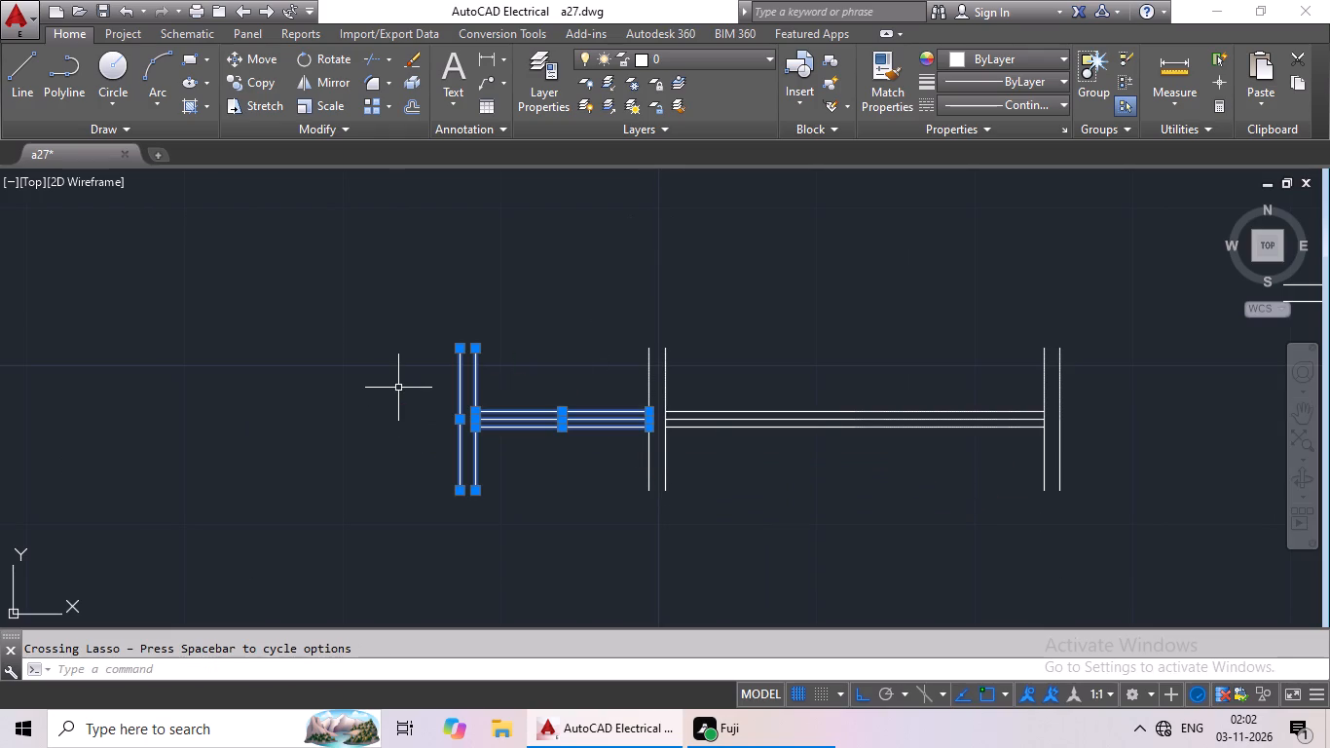
{"action": "key", "text": "Delete"}
Paste a copy of the 2' window symbol below the horizontal one.
{"action": "scroll", "coordinate": [494, 404], "scroll_direction": "down", "scroll_amount": 1}
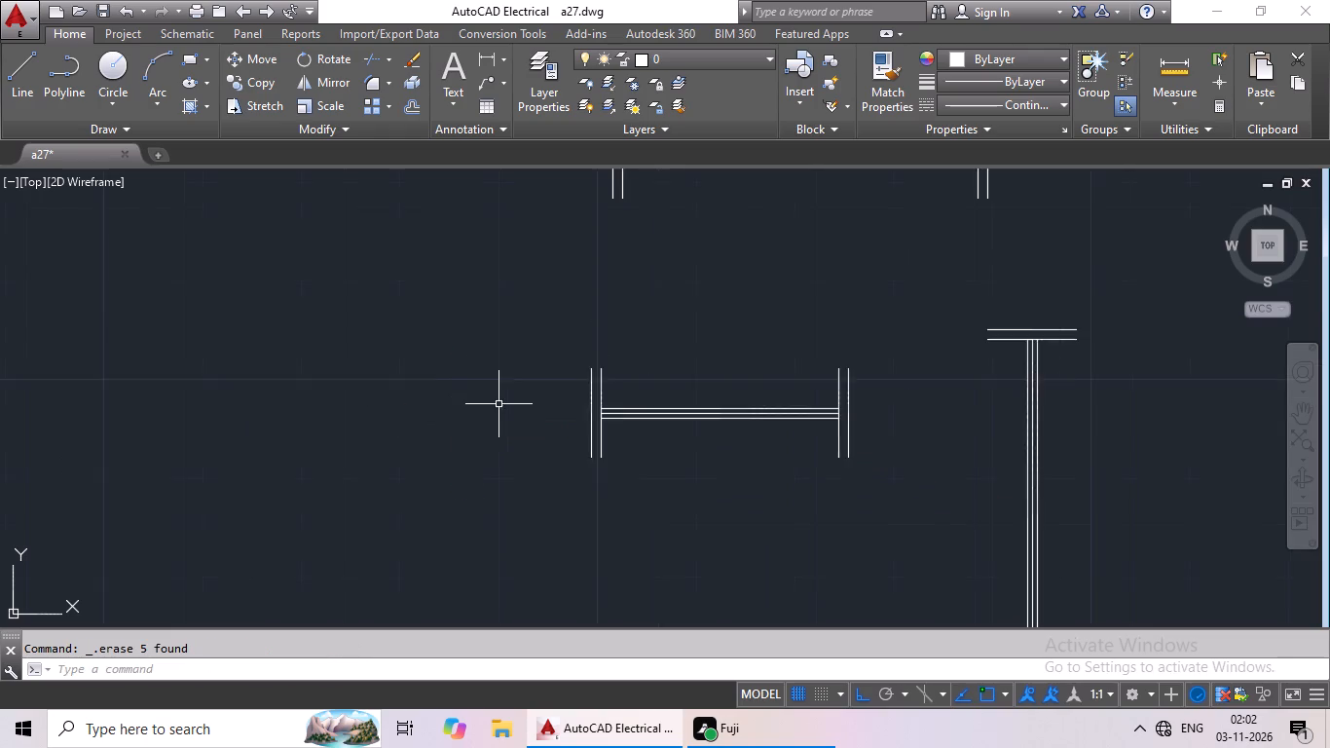
{"action": "scroll", "coordinate": [499, 404], "scroll_direction": "down", "scroll_amount": 1}
{"action": "left_click_drag", "start_coordinate": [579, 348], "coordinate": [749, 368]}
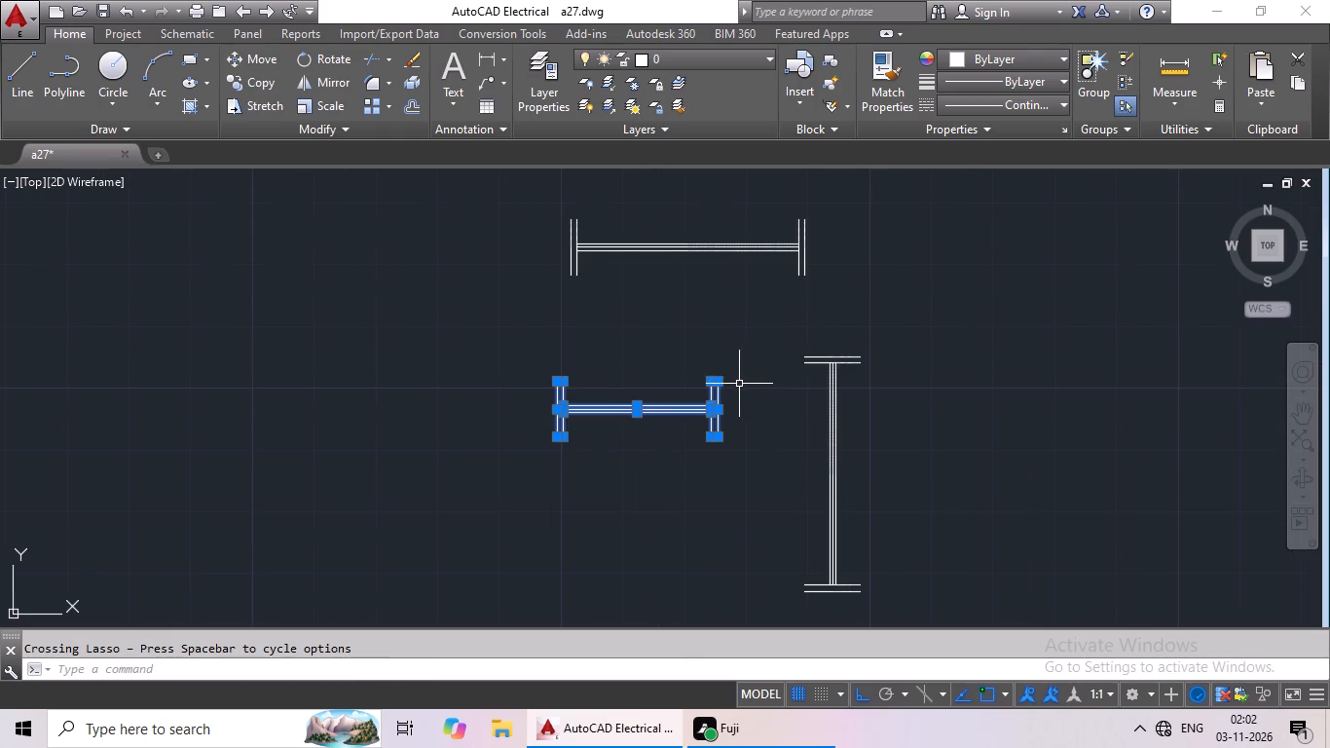
{"action": "key", "text": "ctrl+c"}
{"action": "key", "text": "ctrl+v"}
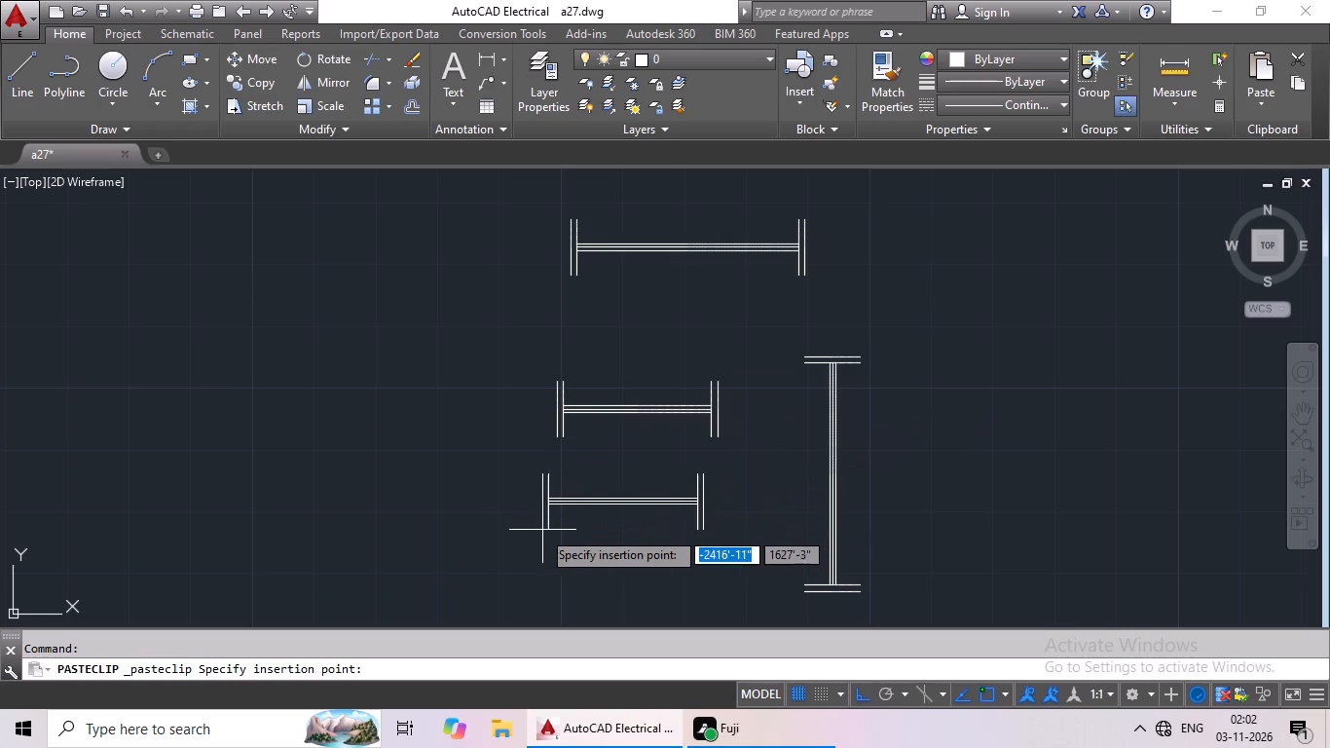
{"action": "left_click", "coordinate": [505, 552]}
Rotate the copied 2' window symbol 90° about its northeast corner so it stands vertical.
{"action": "middle_click_drag", "start_coordinate": [581, 496], "coordinate": [611, 361]}
{"action": "left_click_drag", "start_coordinate": [573, 348], "coordinate": [517, 349]}
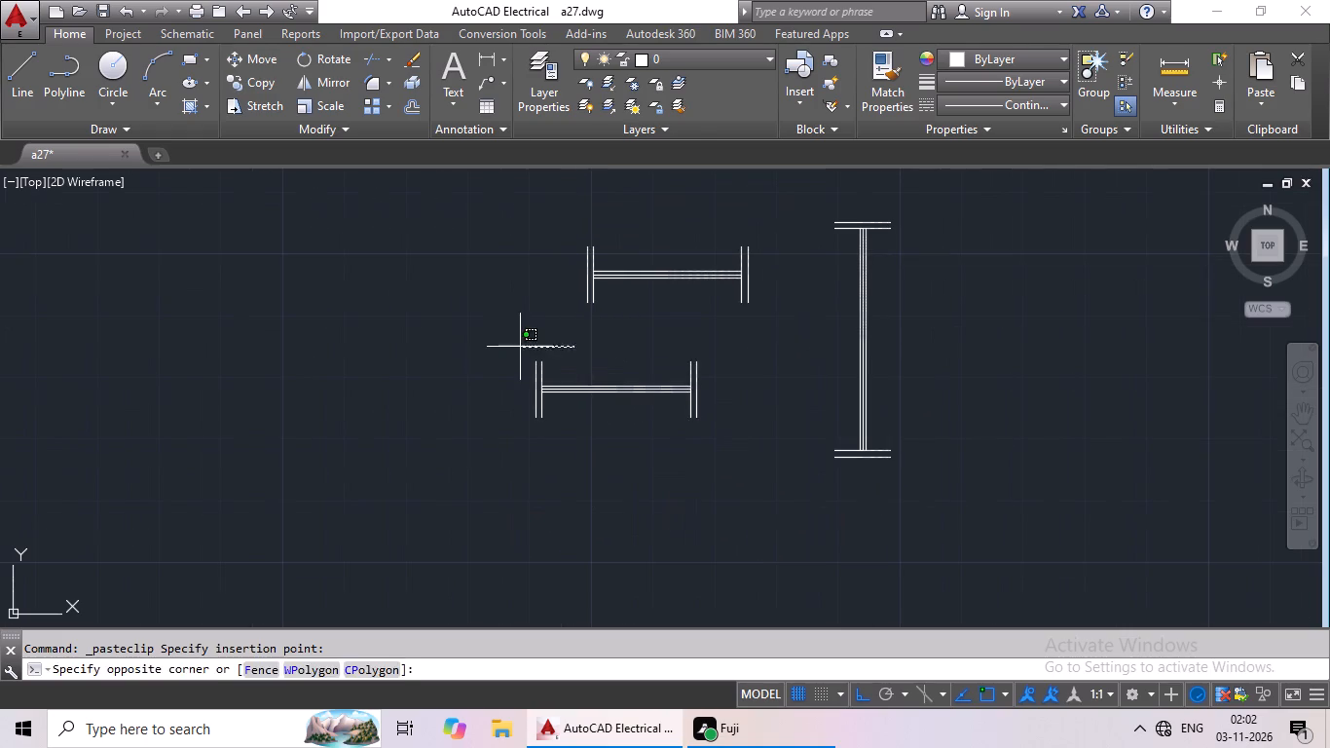
{"action": "left_click_drag", "start_coordinate": [517, 349], "coordinate": [759, 353]}
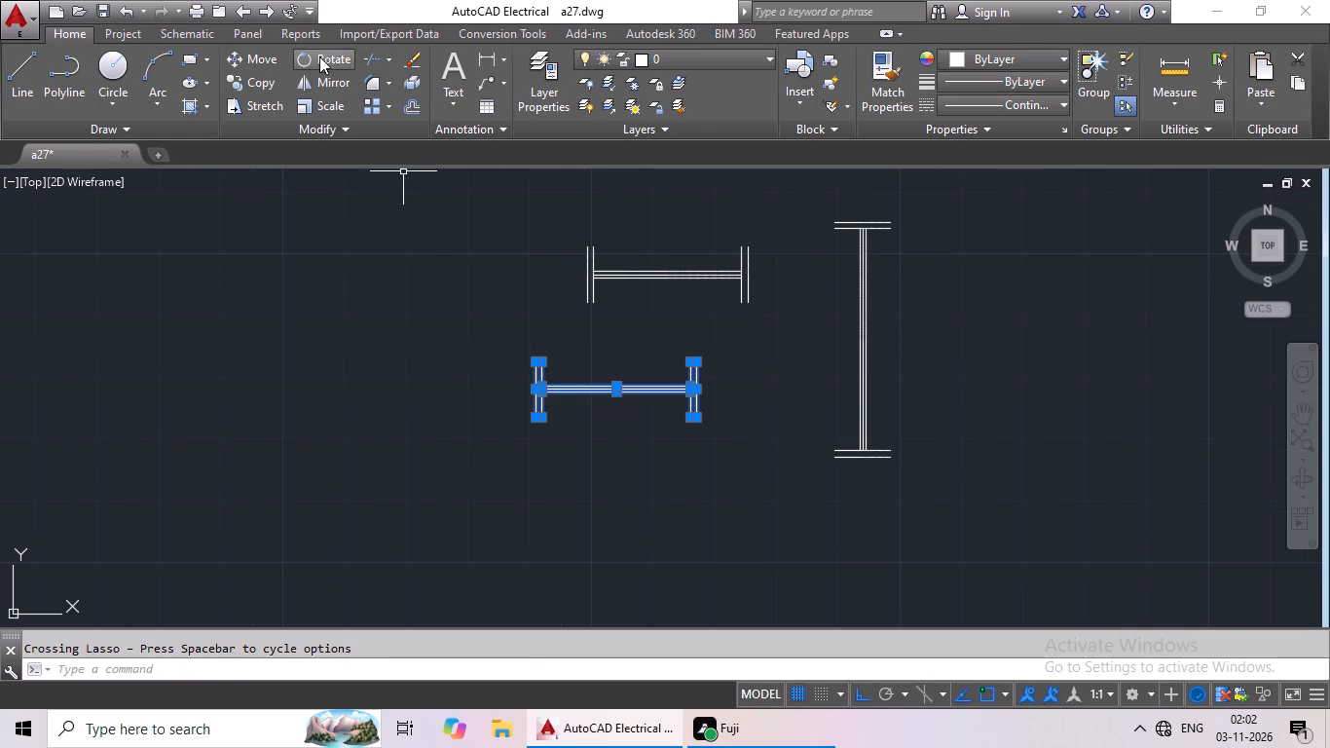
{"action": "left_click", "coordinate": [320, 52]}
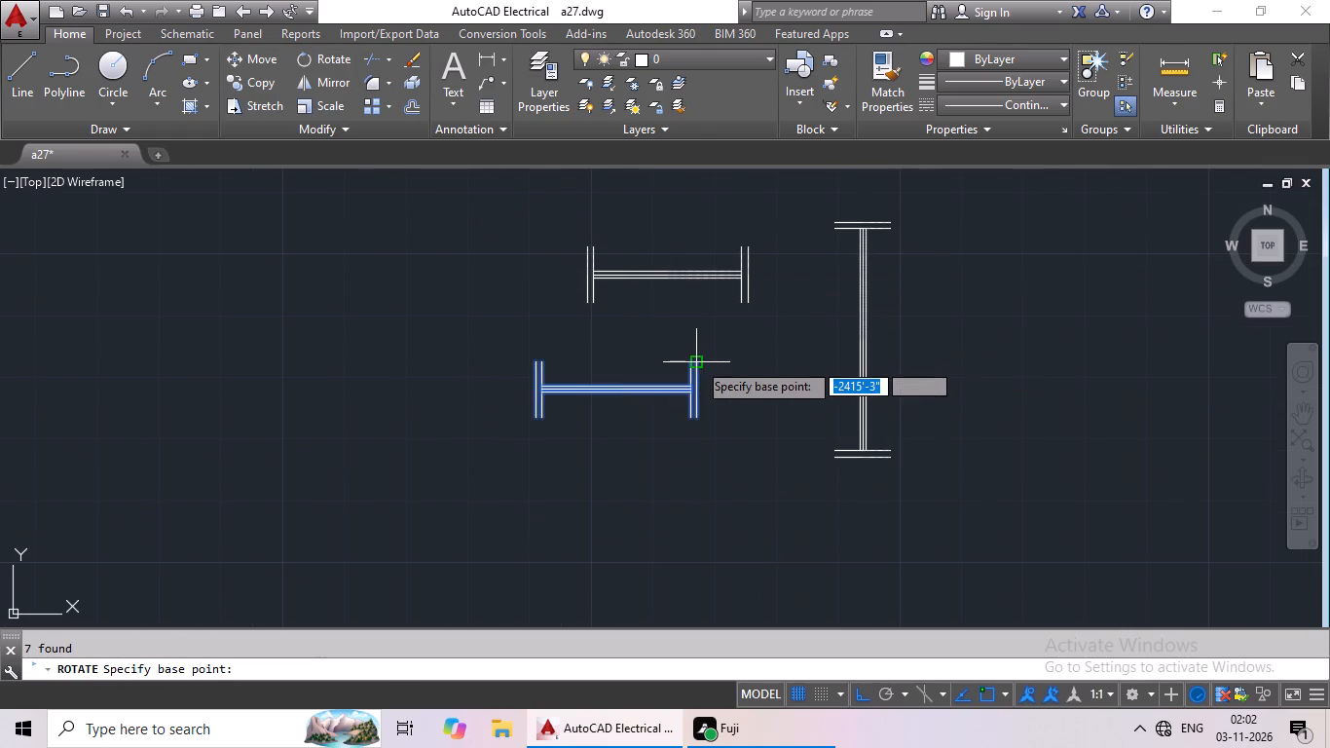
{"action": "scroll", "coordinate": [705, 367], "scroll_direction": "up", "scroll_amount": 3}
{"action": "left_click", "coordinate": [671, 341]}
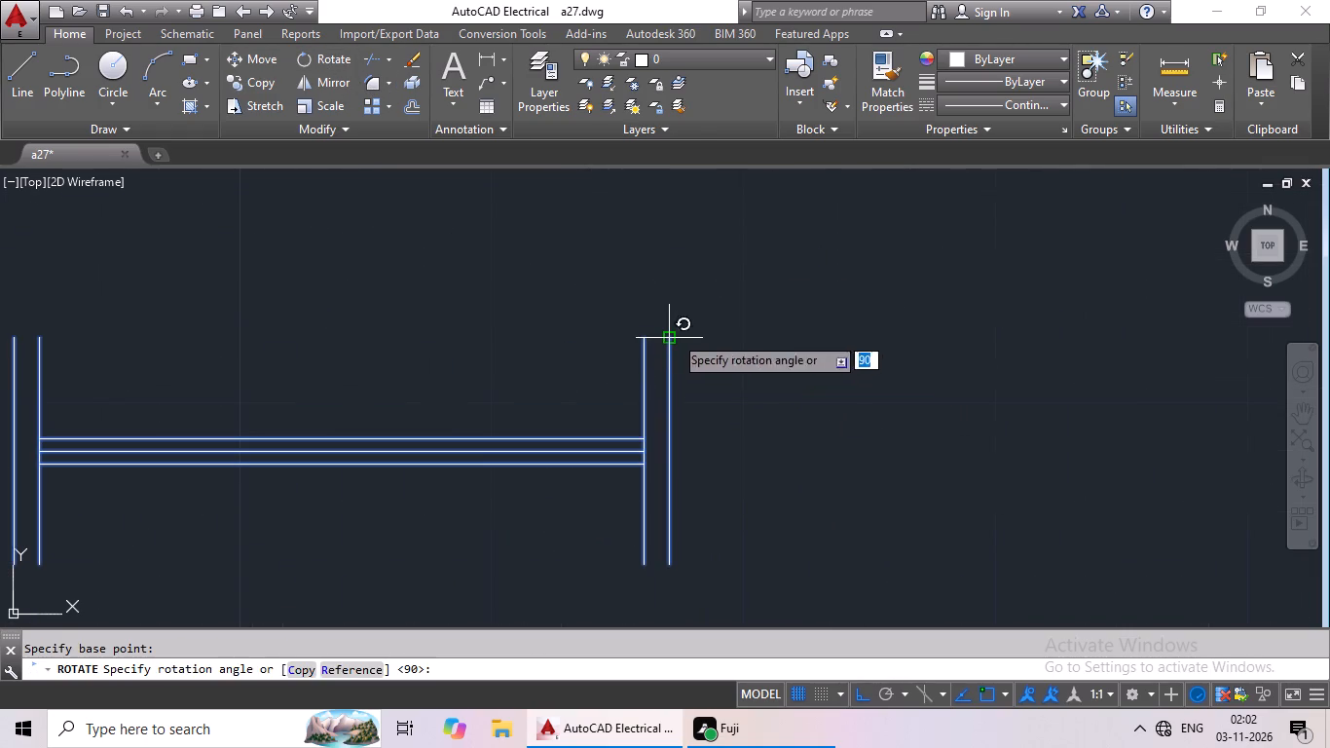
{"action": "left_click", "coordinate": [689, 313]}
{"action": "scroll", "coordinate": [778, 323], "scroll_direction": "down", "scroll_amount": 3}
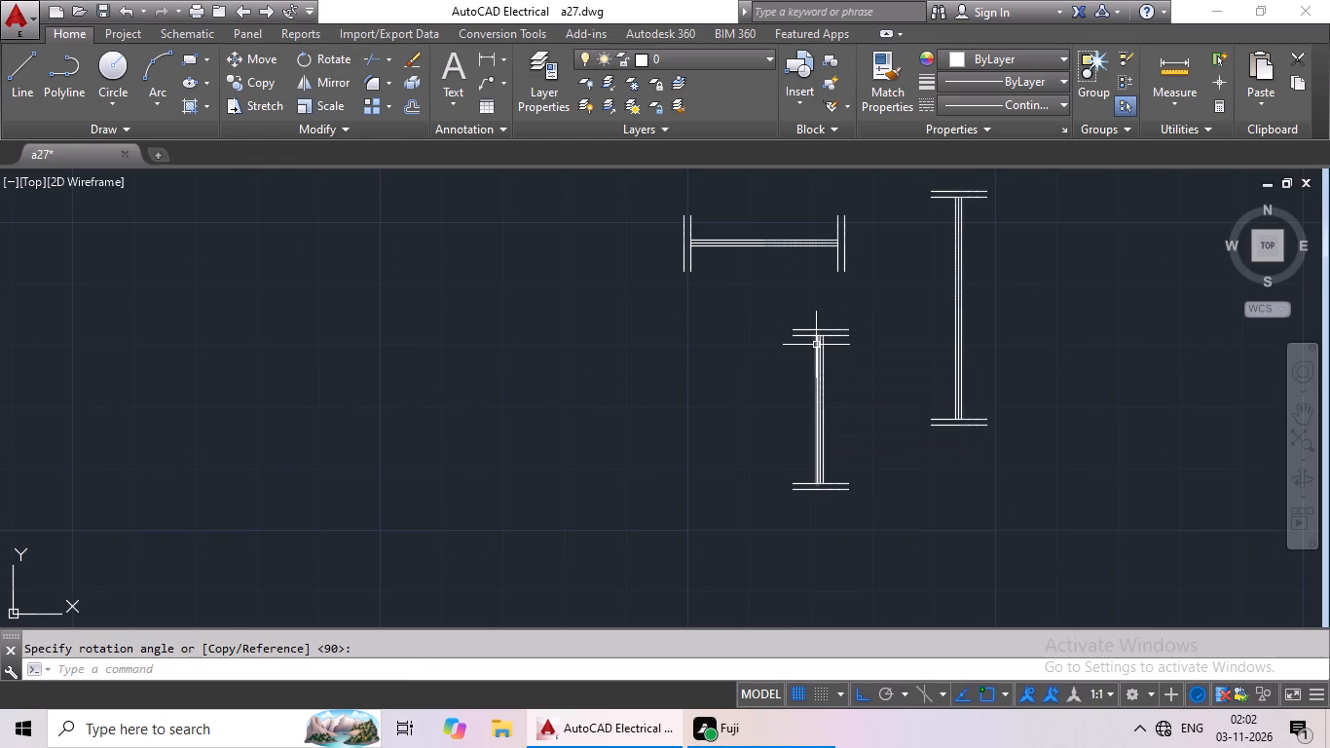
{"action": "middle_click_drag", "start_coordinate": [995, 321], "coordinate": [866, 356]}
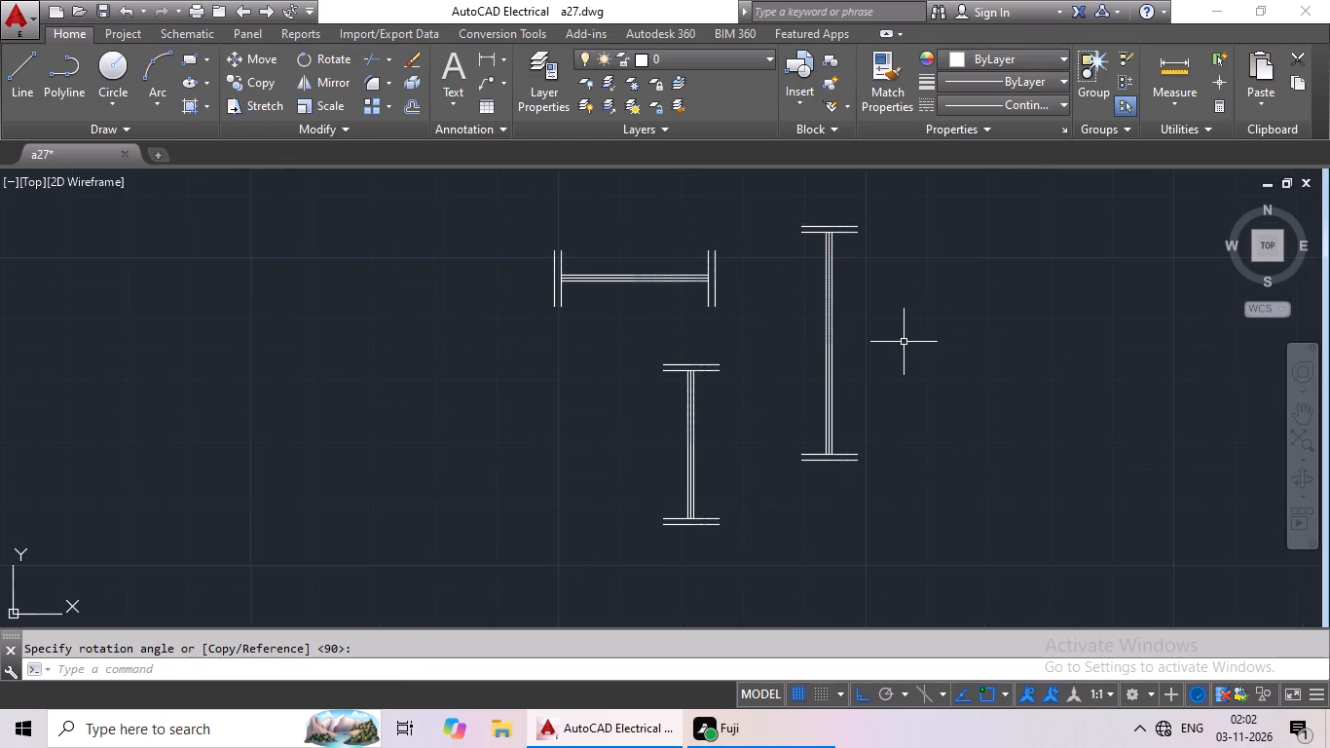
Paste a copy of the horizontal 3' window symbol into the empty area west of the existing window symbols.
{"action": "middle_click_drag", "start_coordinate": [909, 335], "coordinate": [910, 391]}
{"action": "middle_click_drag", "start_coordinate": [916, 389], "coordinate": [964, 469]}
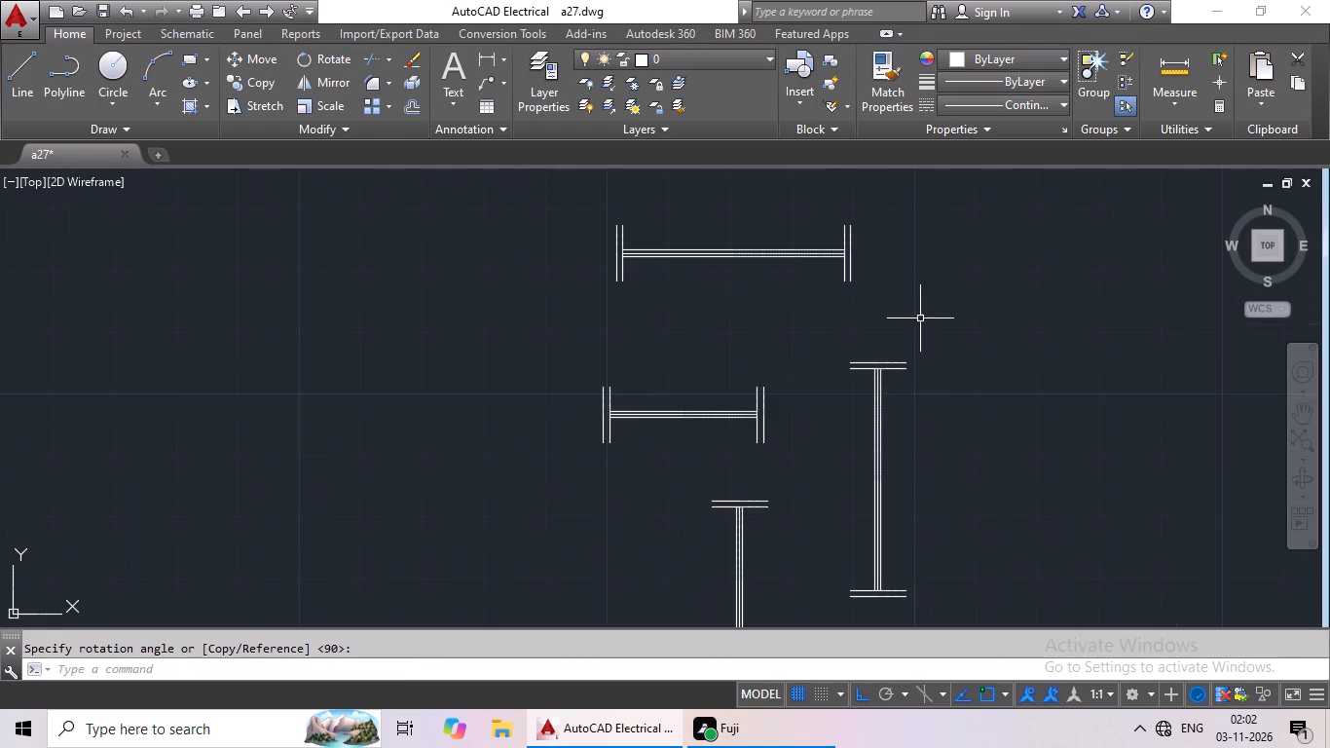
{"action": "middle_click_drag", "start_coordinate": [921, 304], "coordinate": [937, 355]}
{"action": "left_click_drag", "start_coordinate": [709, 258], "coordinate": [911, 275]}
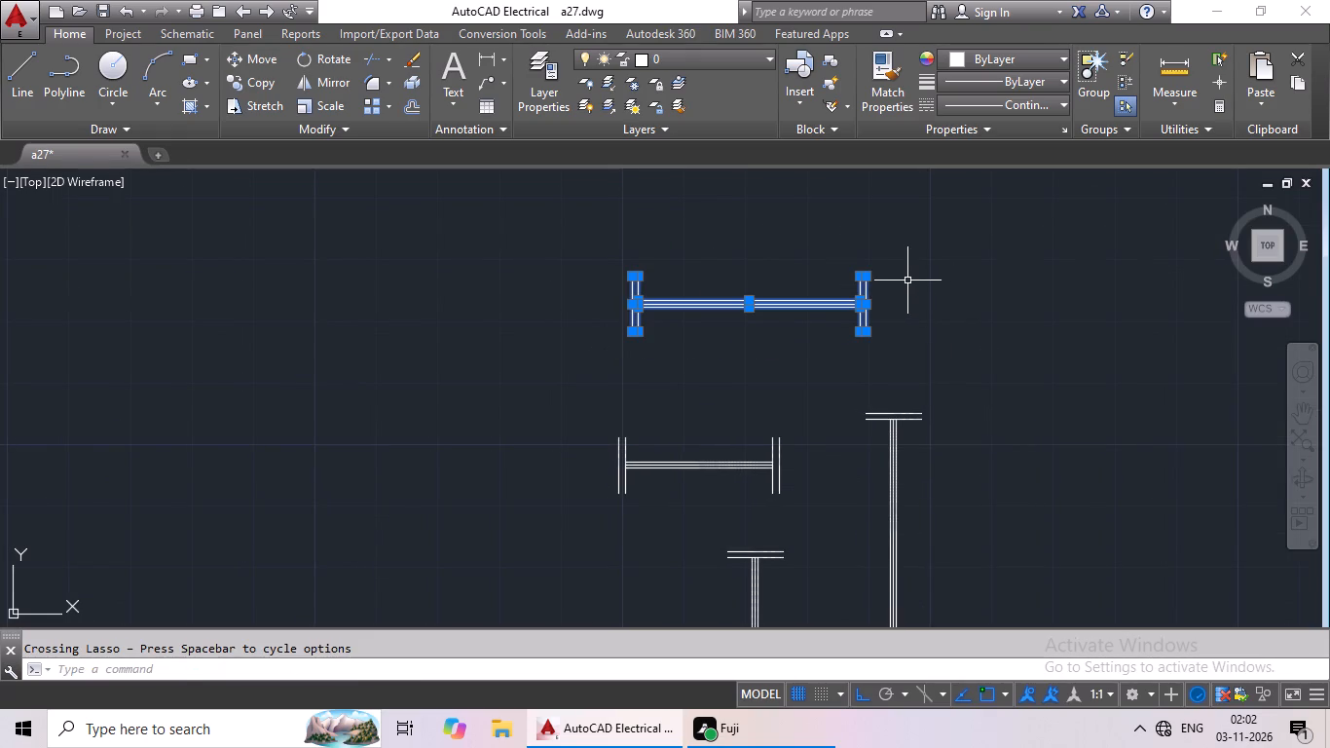
{"action": "key", "text": "ctrl+c"}
{"action": "key", "text": "ctrl+v"}
{"action": "scroll", "coordinate": [641, 344], "scroll_direction": "down", "scroll_amount": 1}
{"action": "middle_click_drag", "start_coordinate": [626, 356], "coordinate": [744, 238]}
{"action": "left_click_drag", "start_coordinate": [457, 319], "coordinate": [476, 318]}
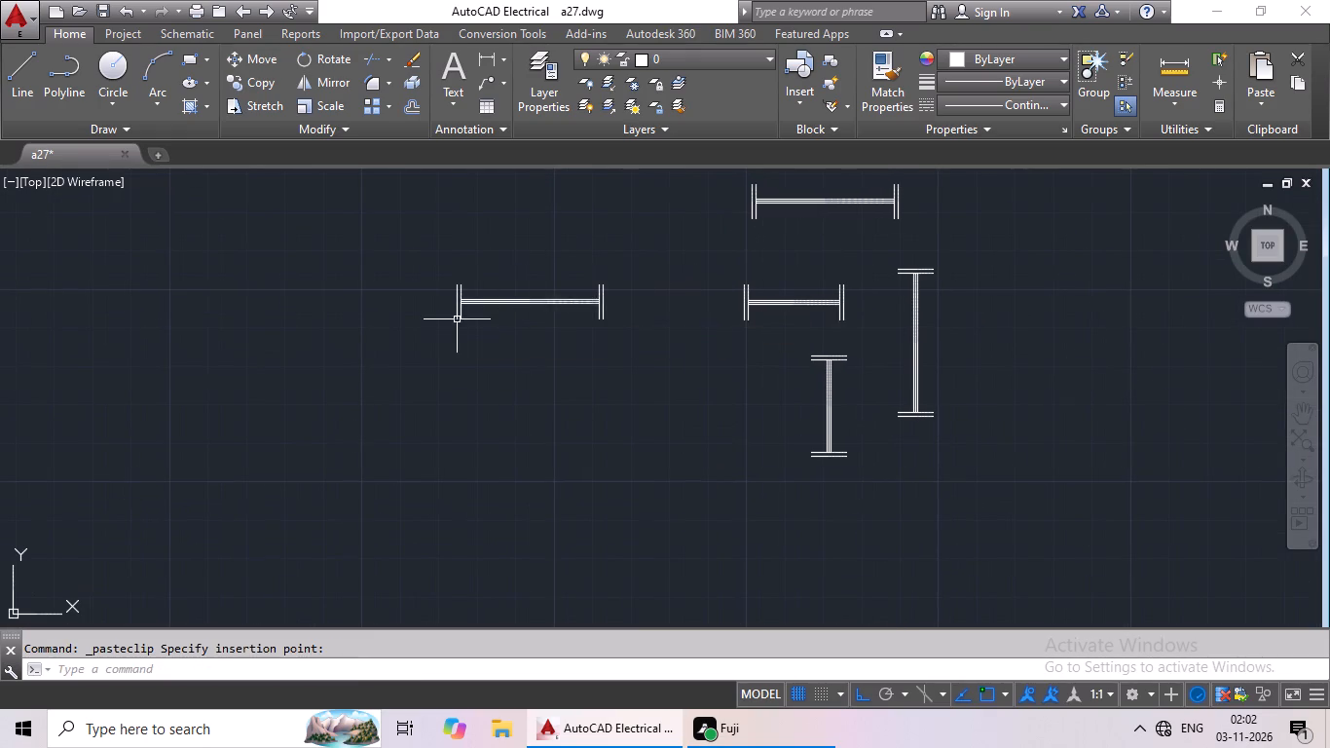
Erase the four vertical end lines of the pasted 3' window symbol, keeping its three horizontal lines.
{"action": "scroll", "coordinate": [585, 290], "scroll_direction": "up", "scroll_amount": 3}
{"action": "middle_click_drag", "start_coordinate": [599, 280], "coordinate": [732, 303]}
{"action": "left_click_drag", "start_coordinate": [861, 272], "coordinate": [756, 315]}
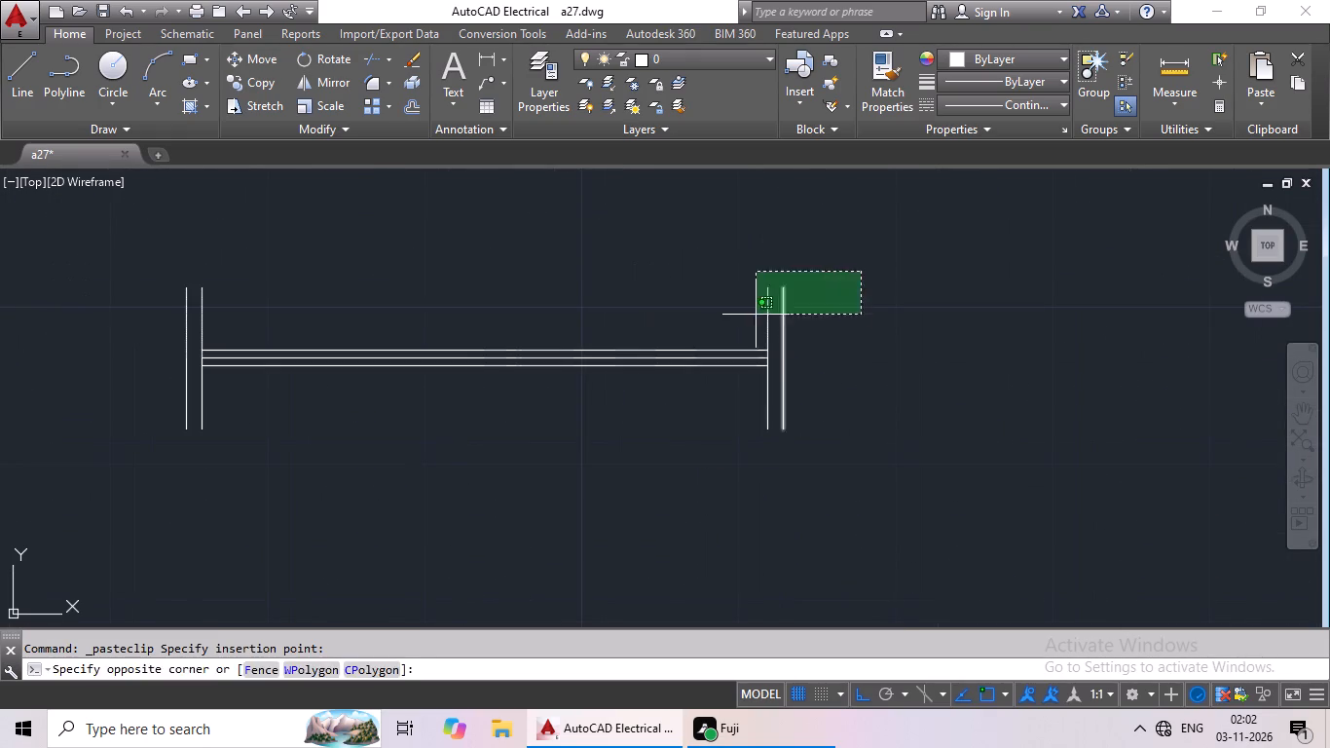
{"action": "left_click_drag", "start_coordinate": [756, 315], "coordinate": [733, 319]}
{"action": "left_click_drag", "start_coordinate": [539, 292], "coordinate": [112, 302]}
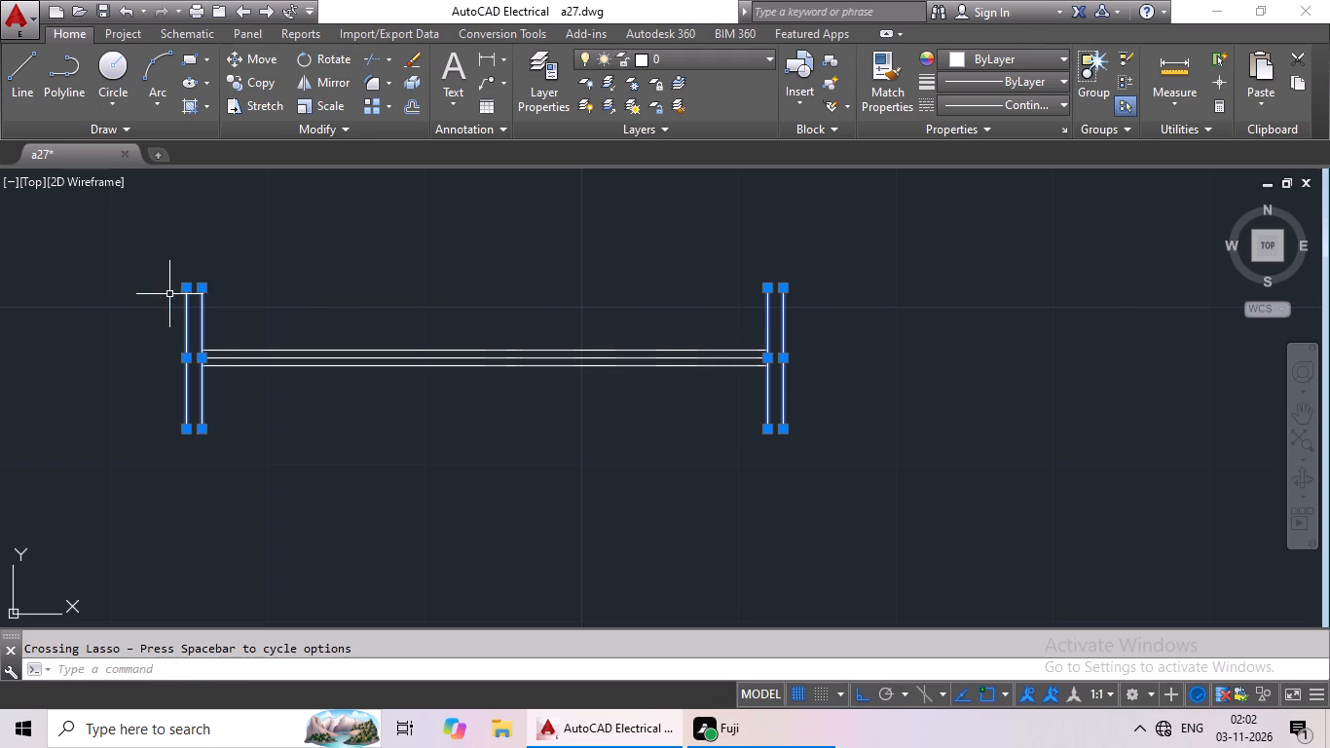
{"action": "key", "text": "Delete"}
Draw a vertical 6" line just east of the three horizontal lines.
{"action": "left_click_drag", "start_coordinate": [24, 91], "coordinate": [27, 101]}
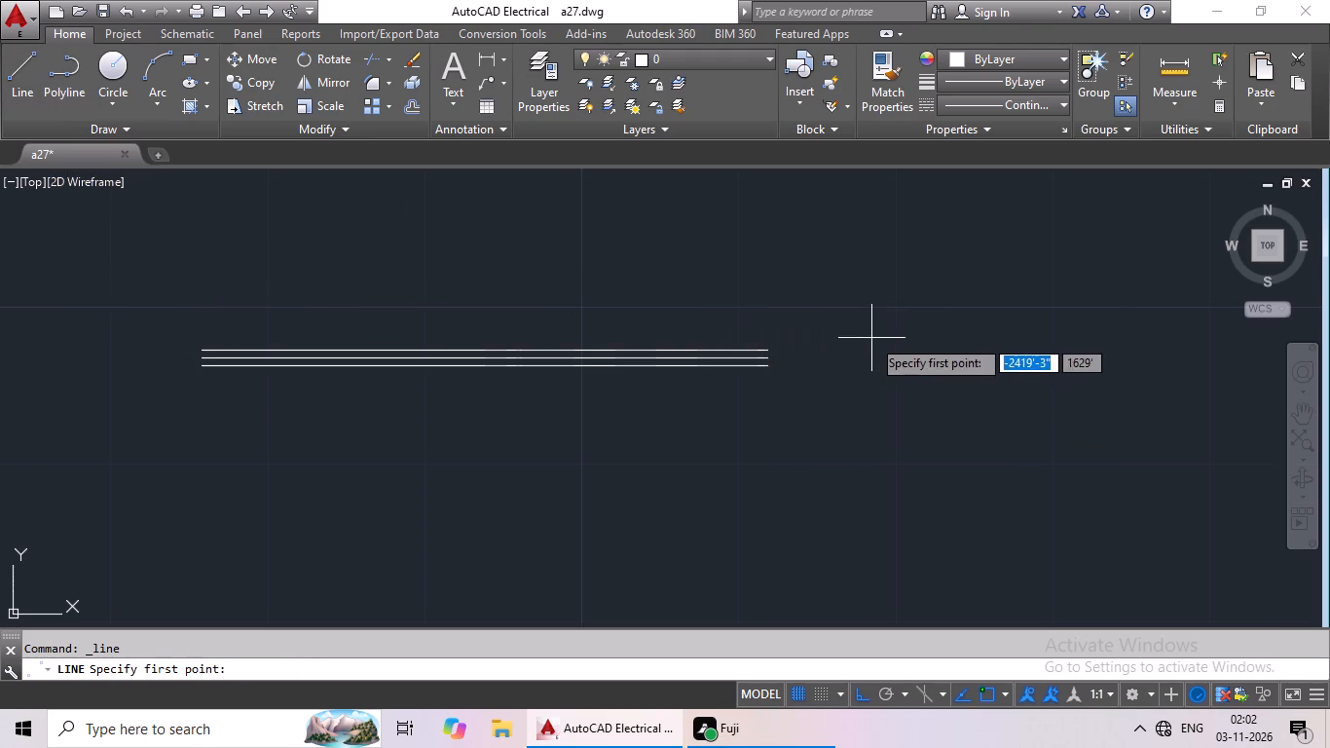
{"action": "left_click_drag", "start_coordinate": [804, 310], "coordinate": [802, 323]}
{"action": "key", "text": "6"}
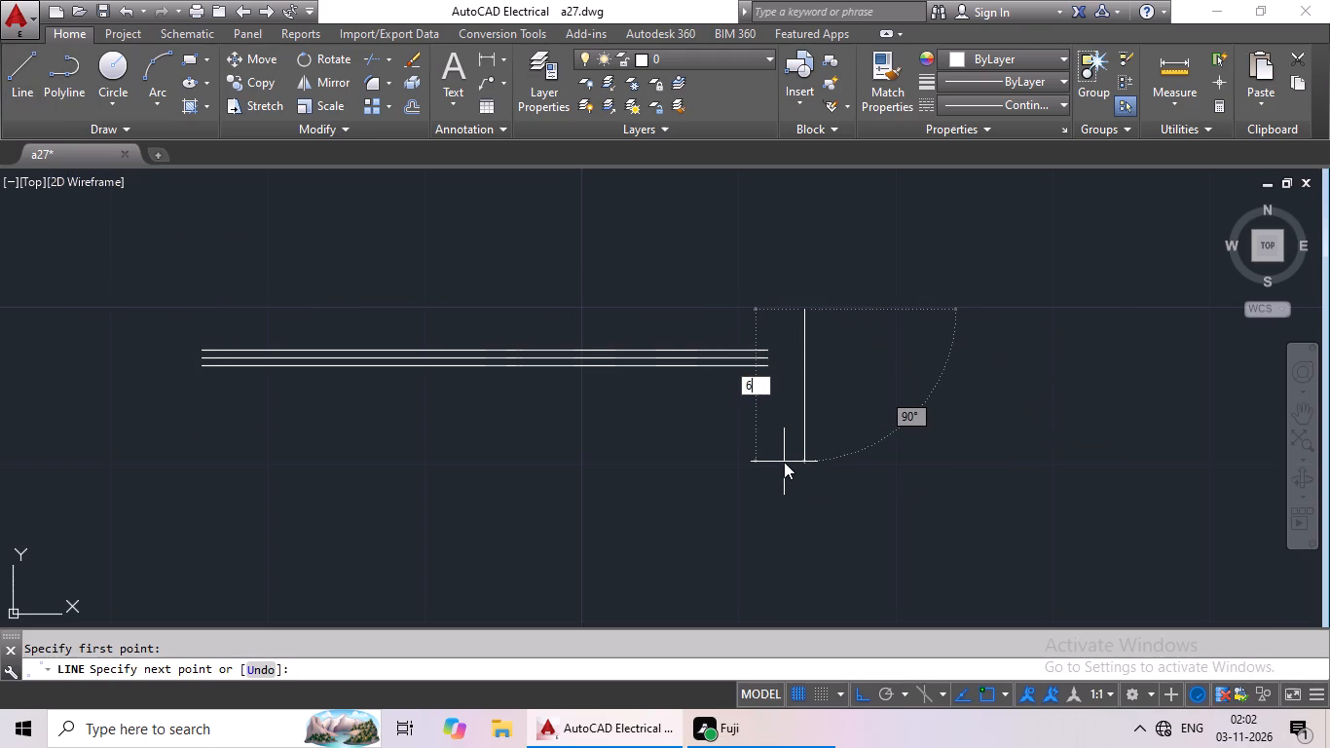
{"action": "key", "text": "shift+quotedbl"}
{"action": "key", "text": "Return"}
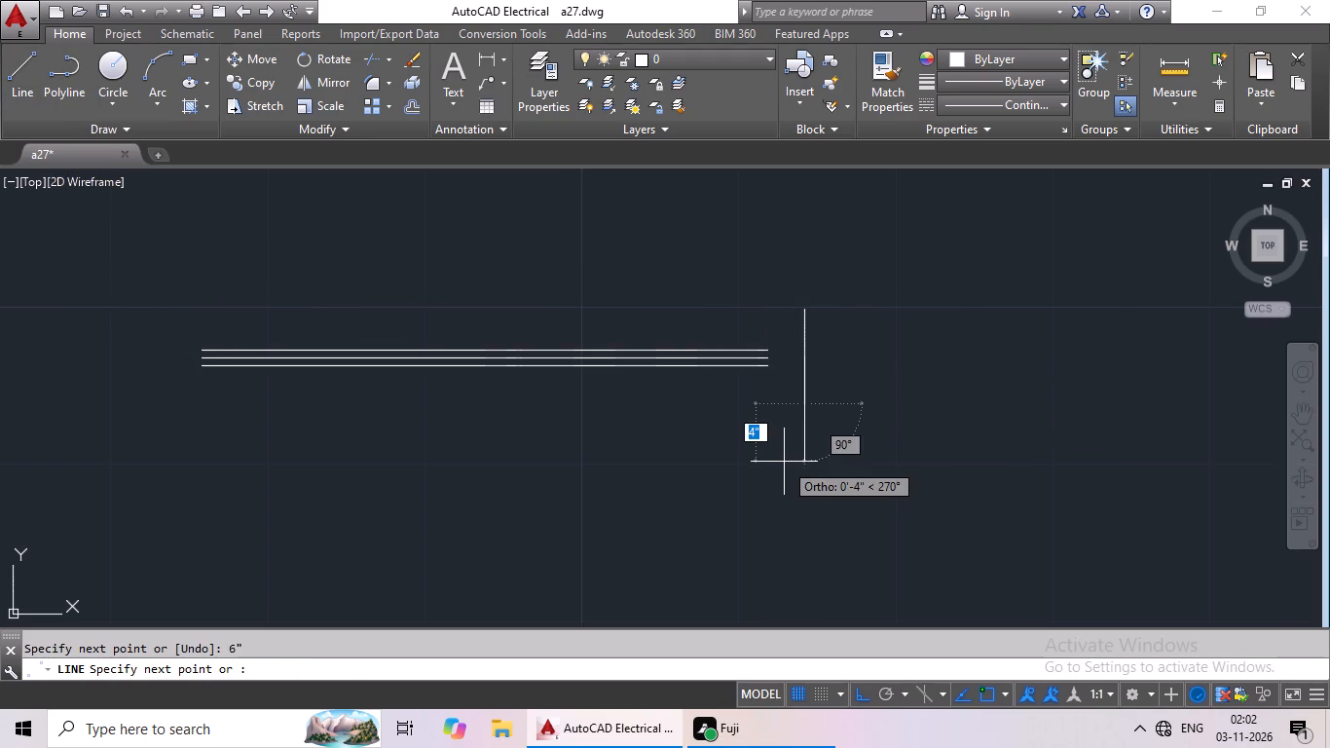
{"action": "key", "text": "Escape"}
{"action": "key", "text": "Escape"}
Copy the 6" line from its midpoint onto the east endpoint of the middle horizontal line, and erase the original 6" line.
{"action": "scroll", "coordinate": [791, 461], "scroll_direction": "up", "scroll_amount": 2}
{"action": "middle_click_drag", "start_coordinate": [825, 430], "coordinate": [817, 487]}
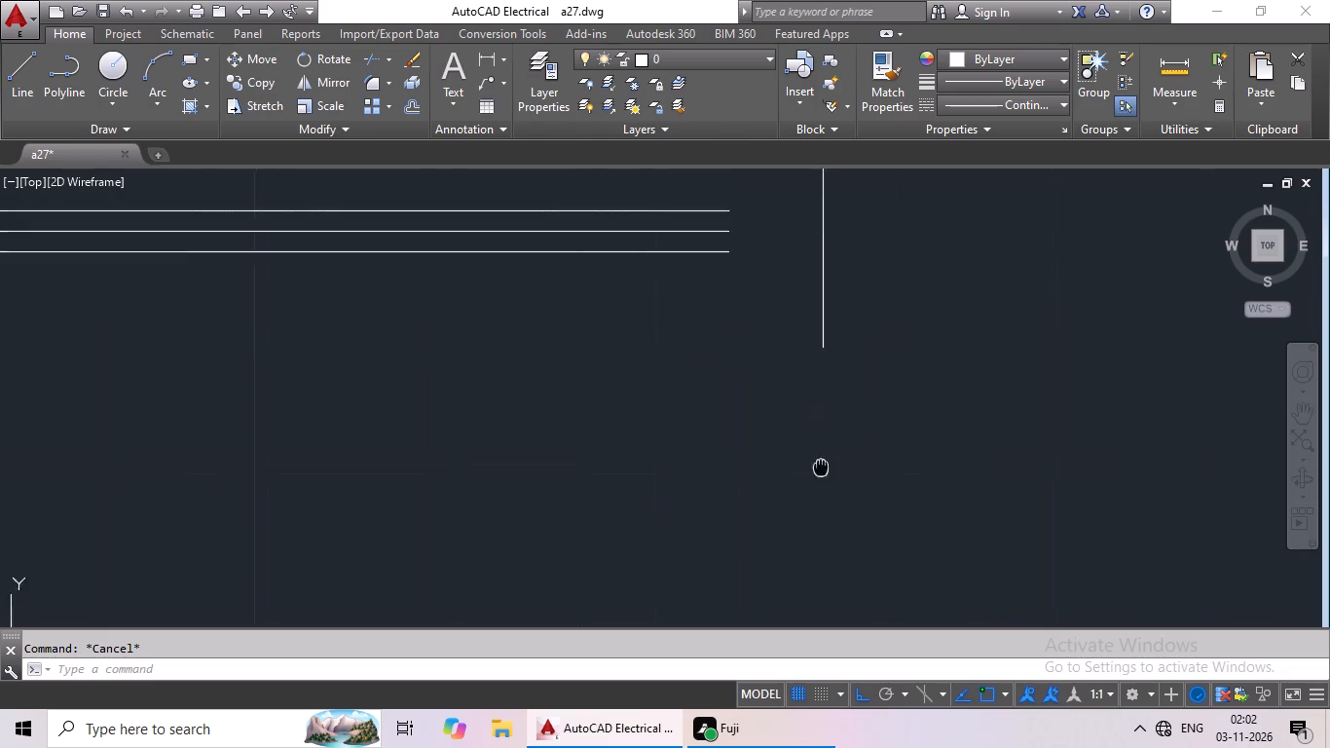
{"action": "middle_click_drag", "start_coordinate": [817, 487], "coordinate": [801, 566]}
{"action": "left_click", "coordinate": [802, 309]}
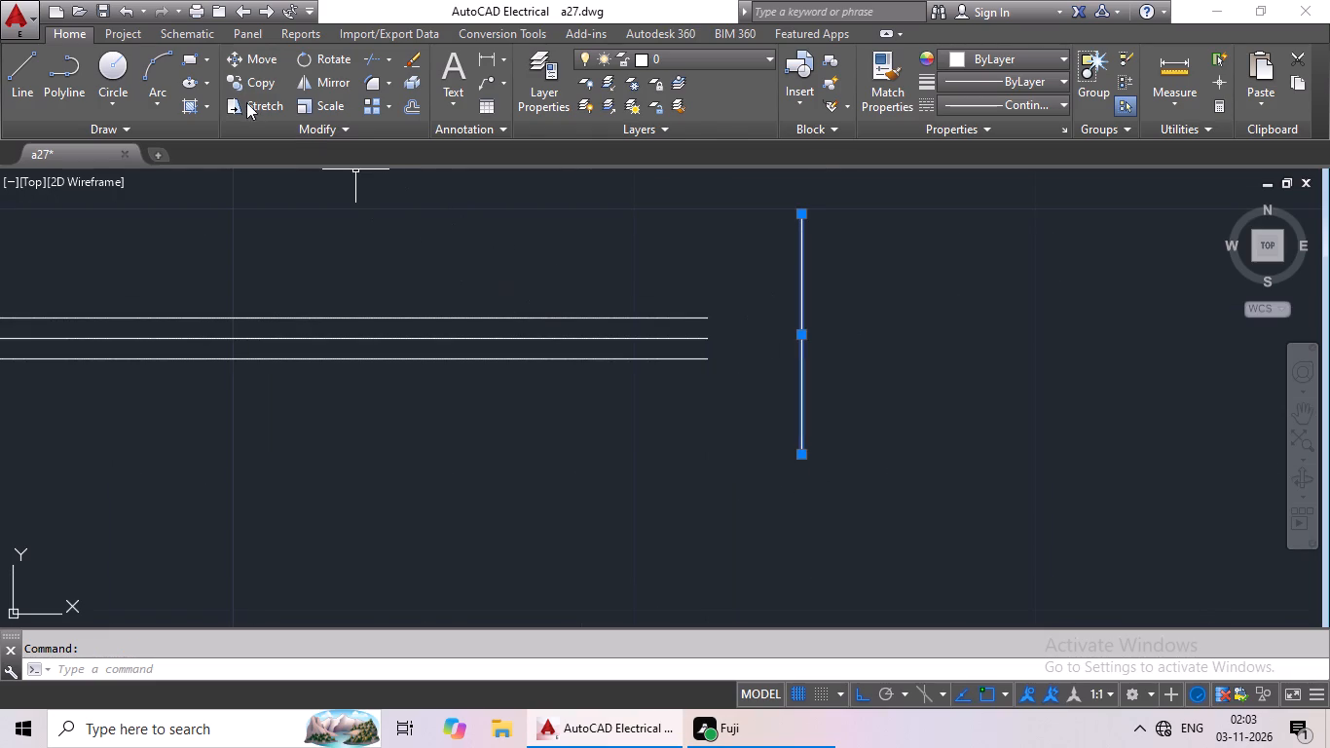
{"action": "left_click", "coordinate": [258, 81]}
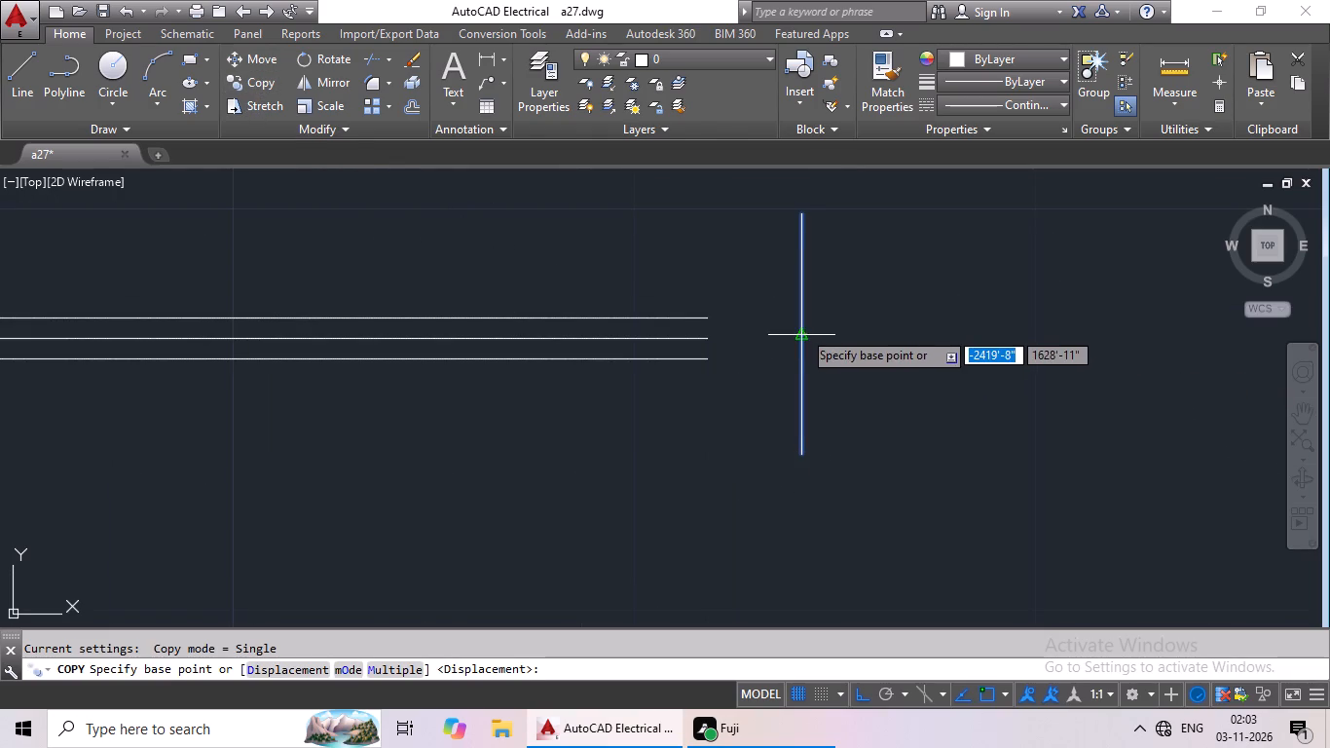
{"action": "left_click", "coordinate": [802, 330]}
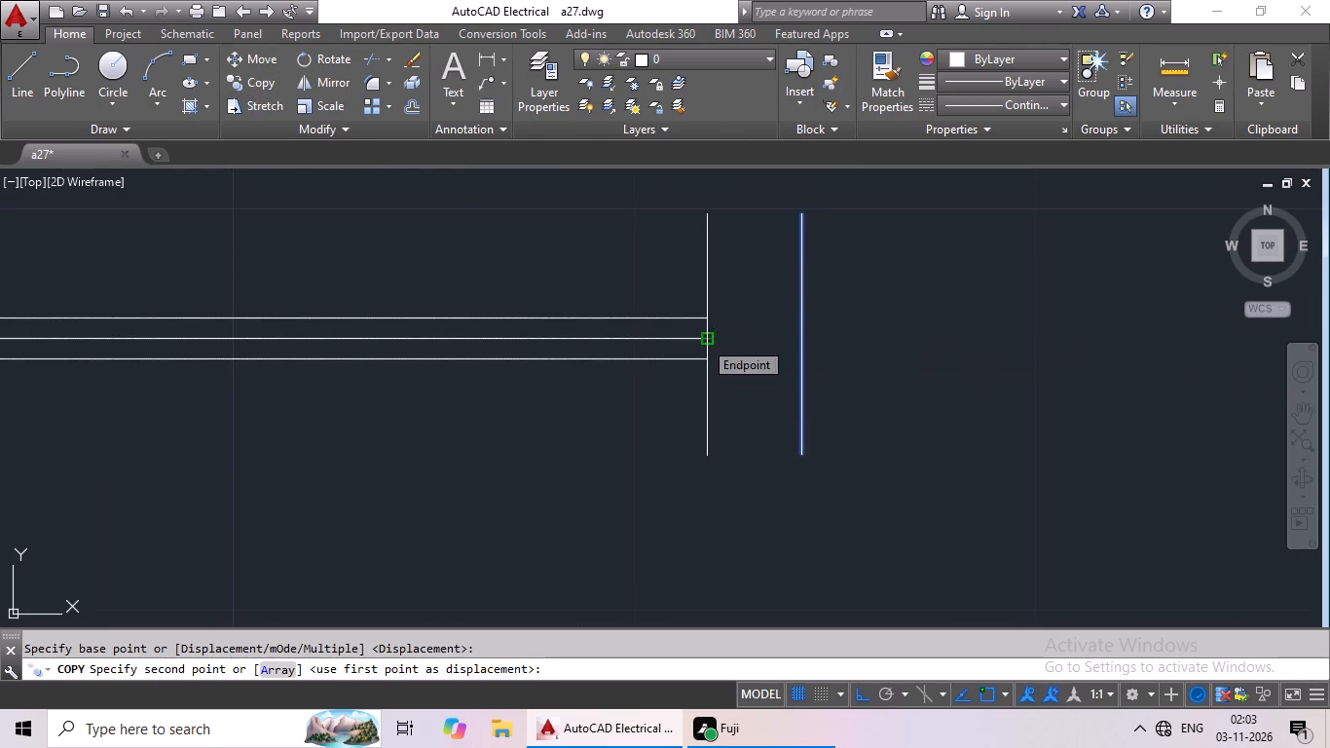
{"action": "left_click", "coordinate": [703, 340]}
{"action": "left_click_drag", "start_coordinate": [834, 282], "coordinate": [764, 360]}
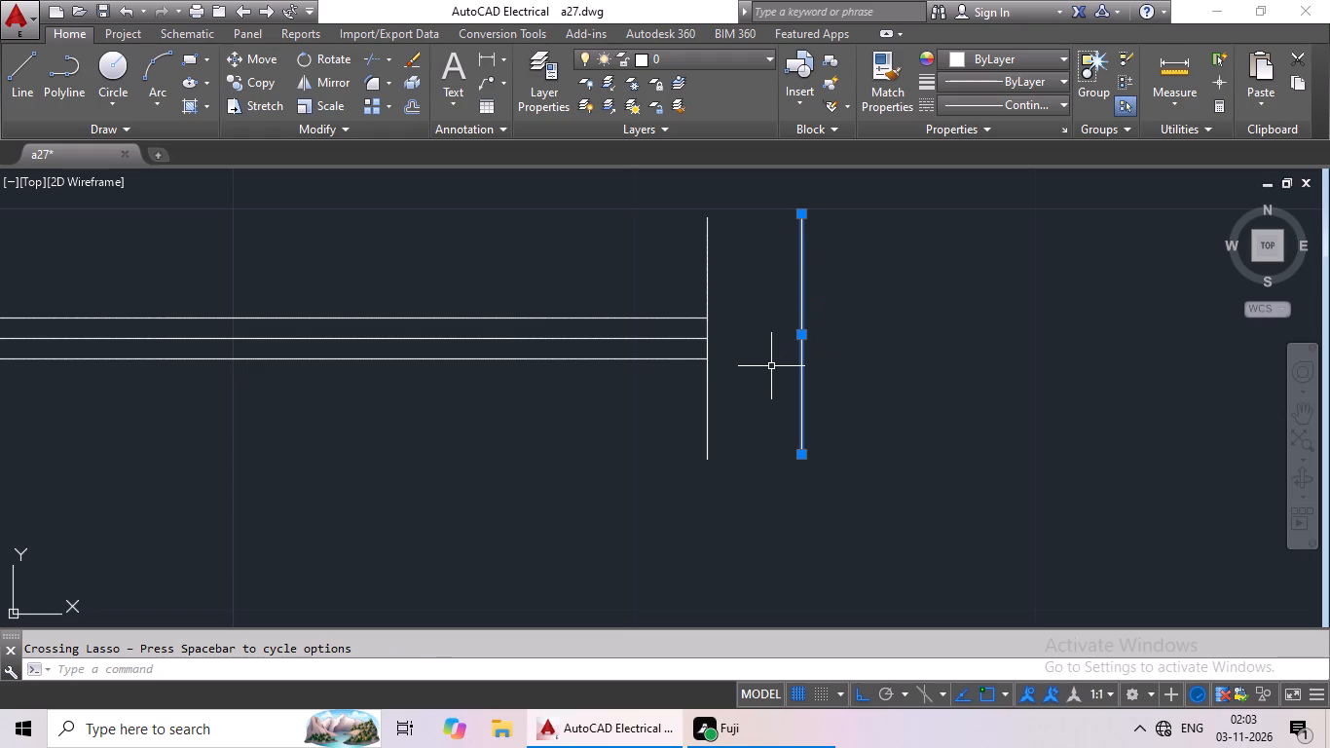
{"action": "key", "text": "Delete"}
Offset the 6" end line 3' to the west to close the other end of the horizontal lines.
{"action": "scroll", "coordinate": [800, 354], "scroll_direction": "down", "scroll_amount": 2}
{"action": "middle_click_drag", "start_coordinate": [800, 354], "coordinate": [835, 358]}
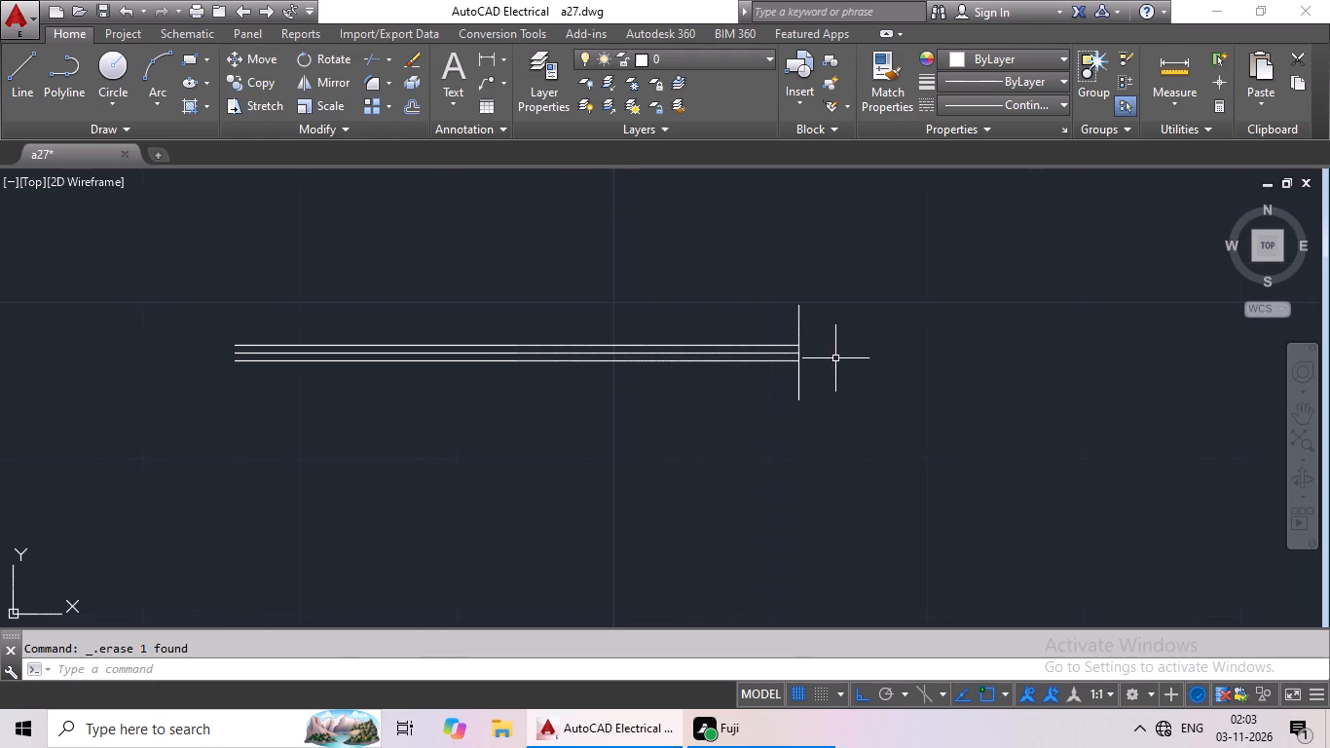
{"action": "key", "text": "Escape"}
{"action": "key", "text": "o"}
{"action": "key", "text": "Return"}
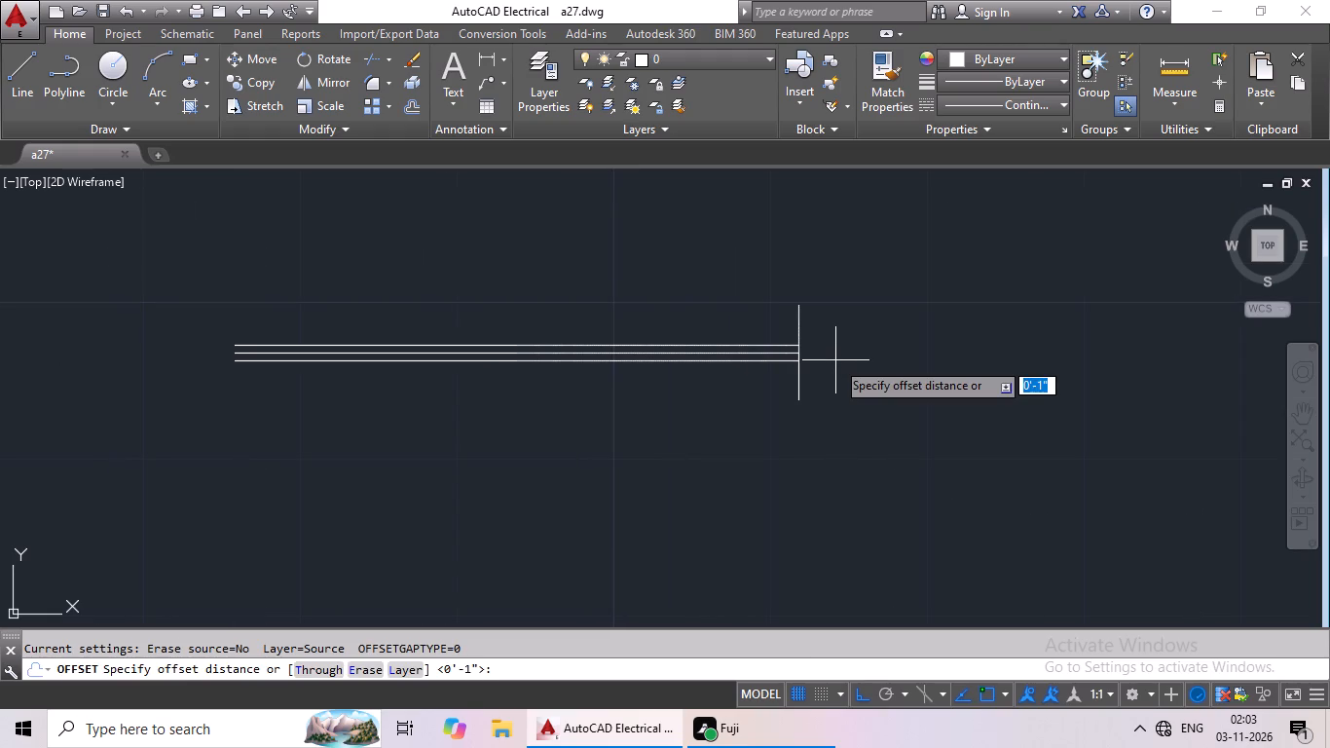
{"action": "type", "text": "3'"}
{"action": "key", "text": "Return"}
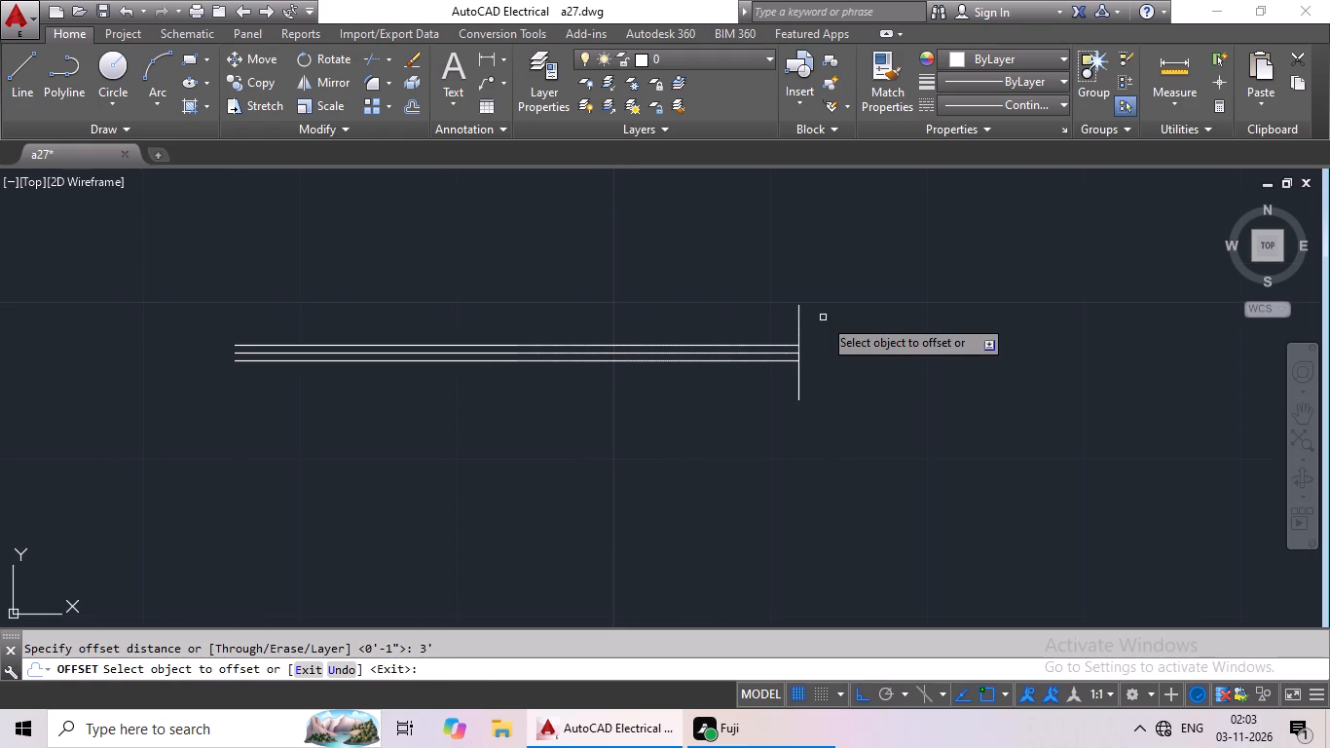
{"action": "left_click", "coordinate": [795, 310]}
{"action": "left_click_drag", "start_coordinate": [801, 306], "coordinate": [669, 293]}
{"action": "left_click", "coordinate": [667, 292]}
{"action": "key", "text": "Escape"}
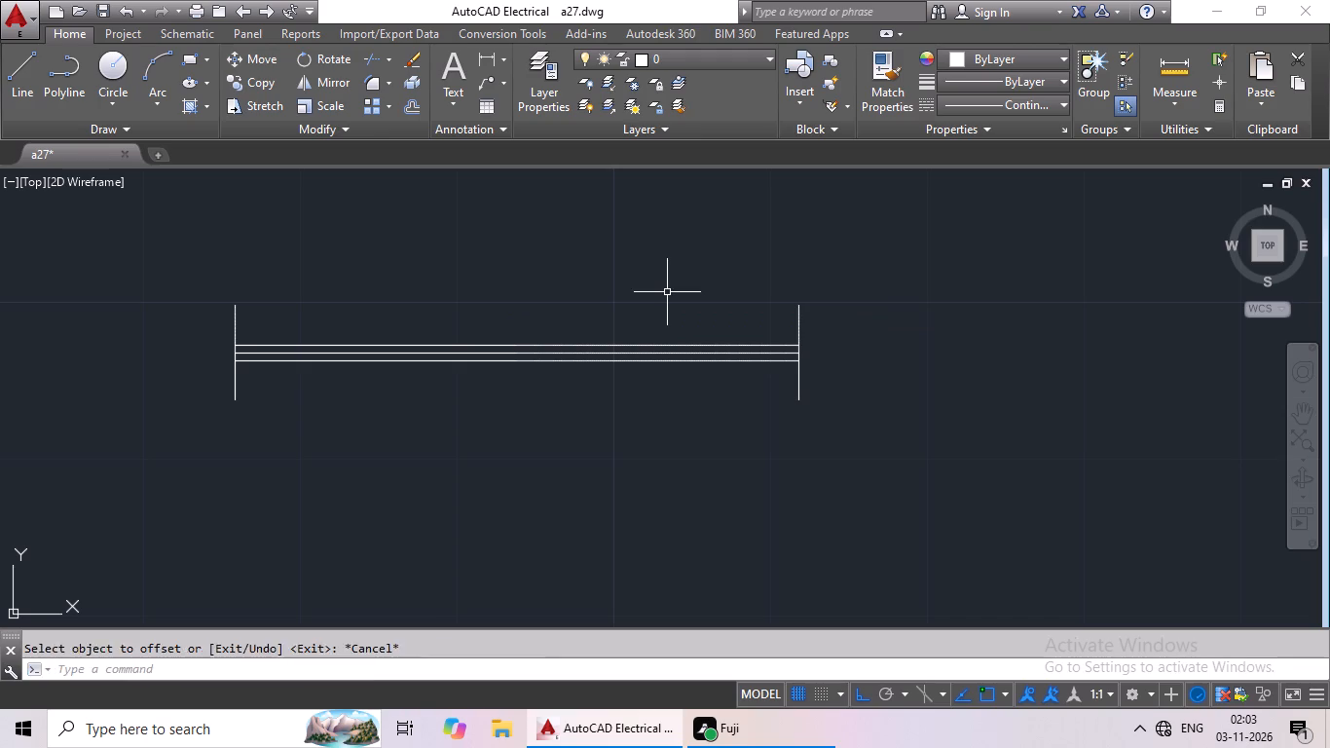
{"action": "key", "text": "Escape"}
{"action": "key", "text": "Escape"}
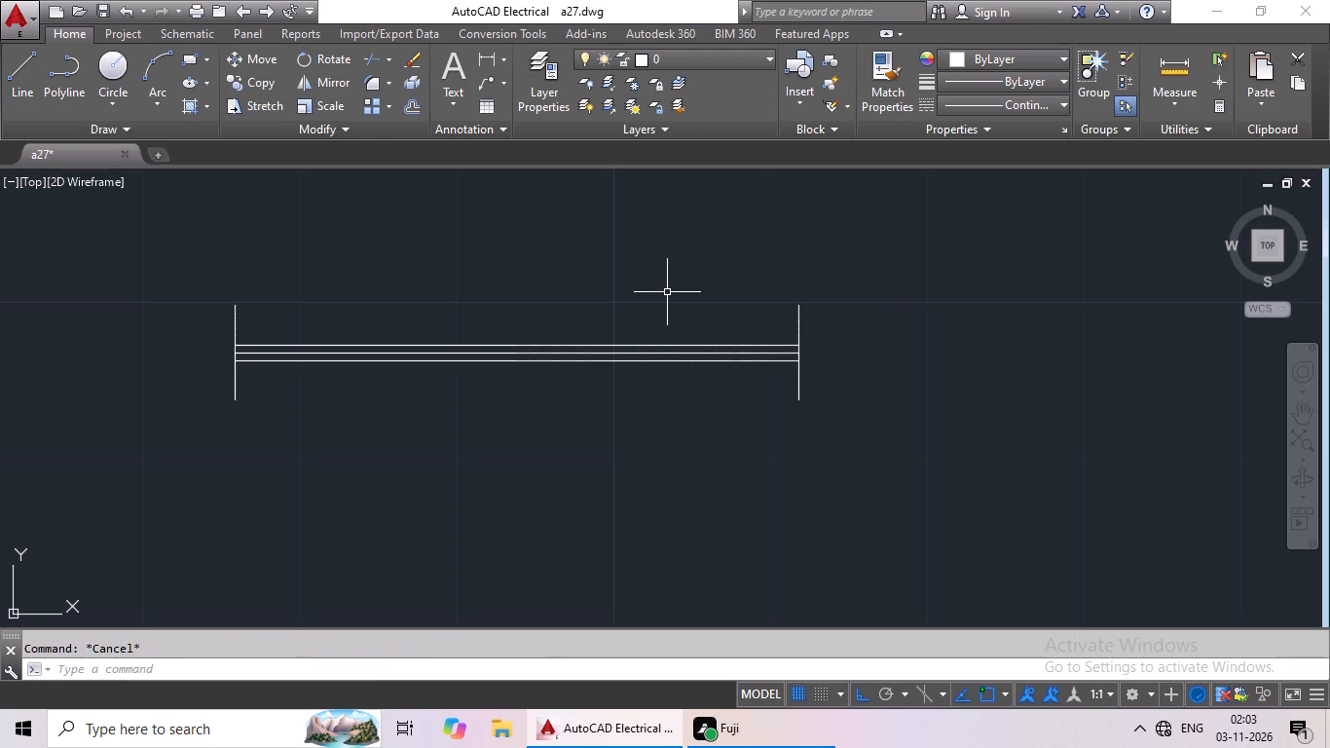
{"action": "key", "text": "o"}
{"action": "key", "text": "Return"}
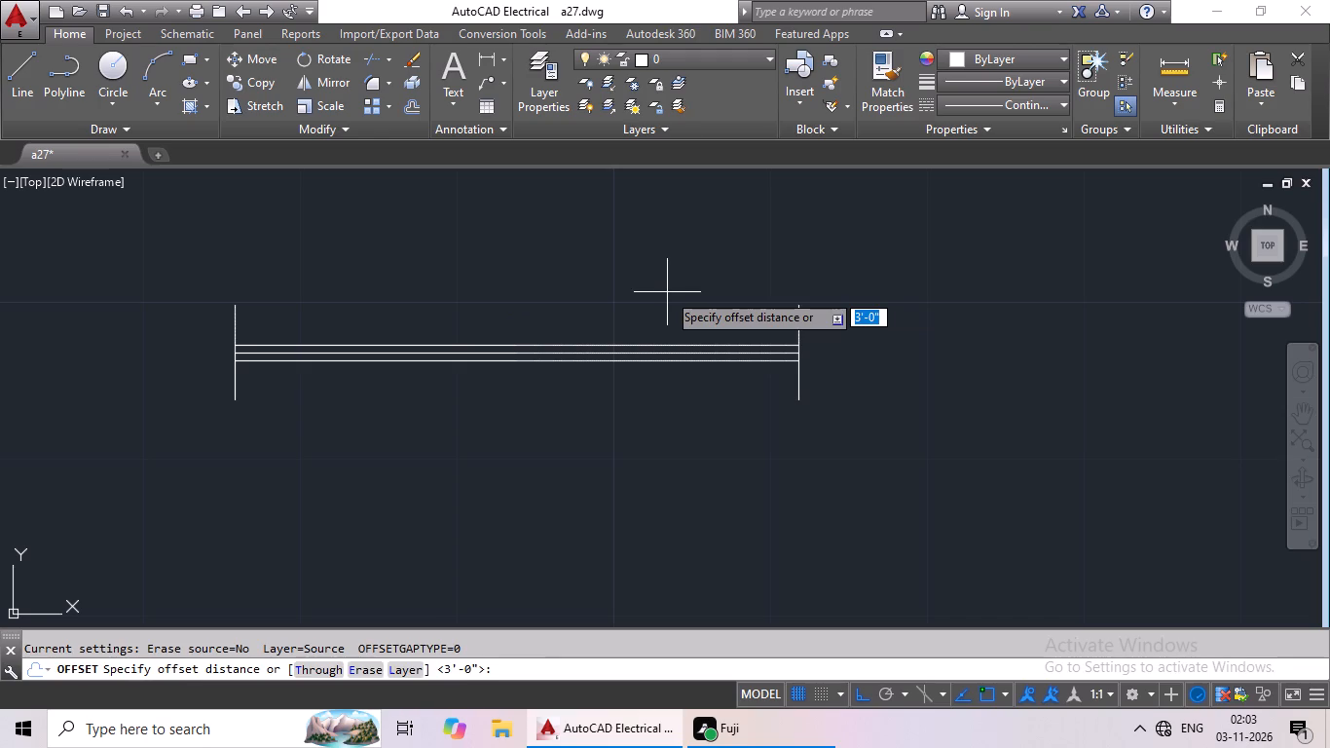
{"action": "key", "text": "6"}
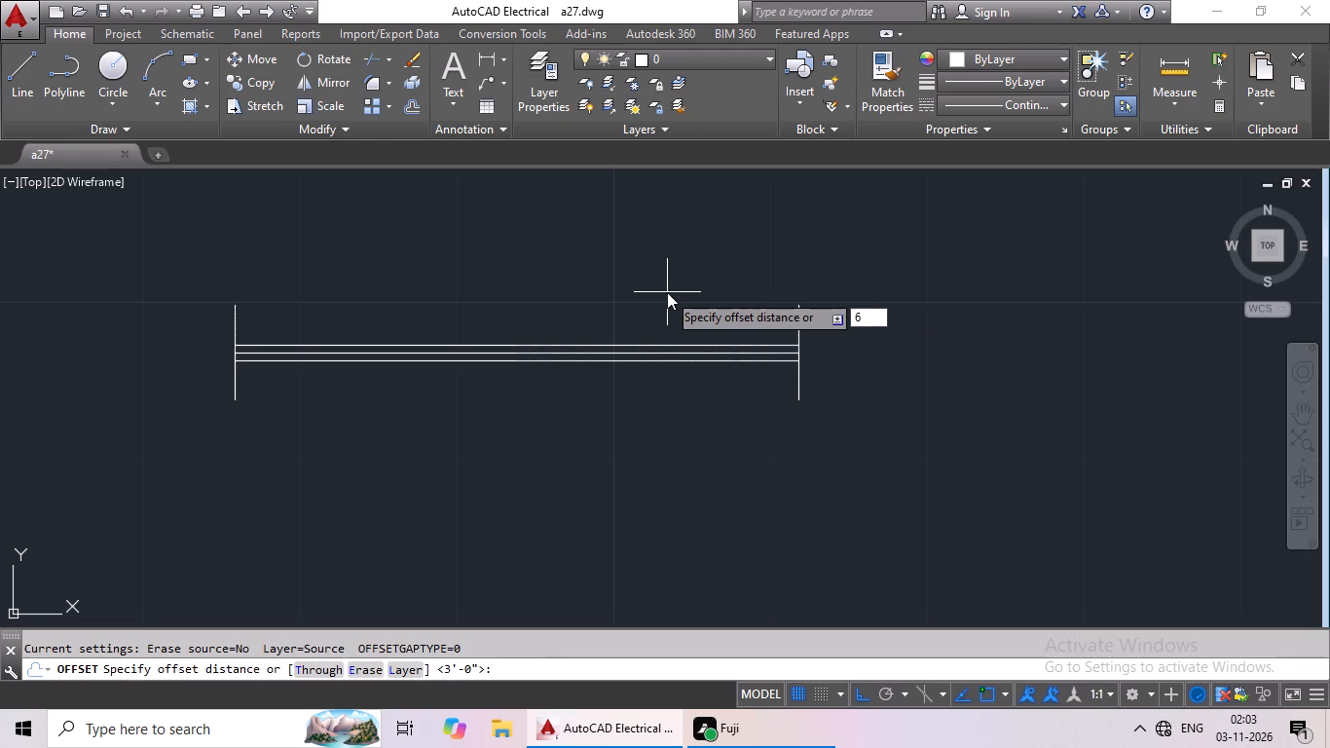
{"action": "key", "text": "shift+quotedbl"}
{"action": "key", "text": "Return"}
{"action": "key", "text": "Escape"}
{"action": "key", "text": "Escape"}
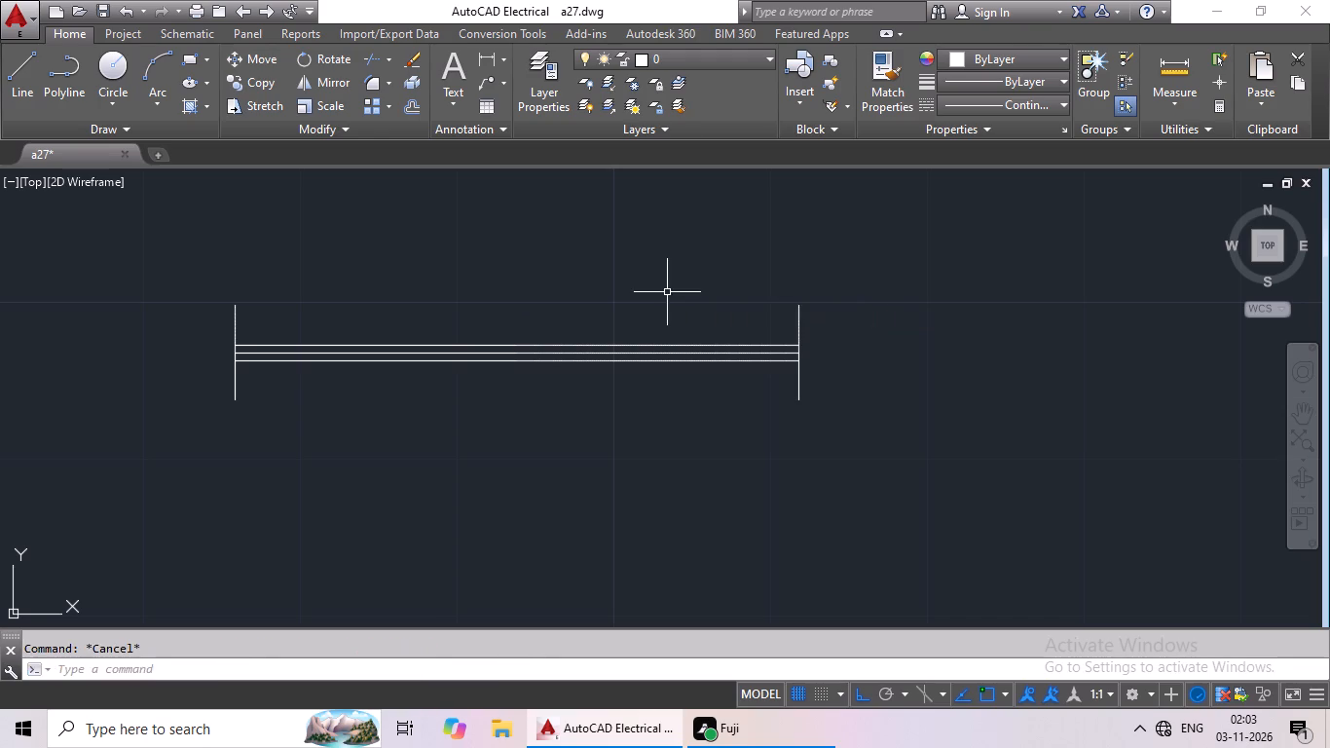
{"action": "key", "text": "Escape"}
Offset the two 6" end lines outward by 1" to double both ends of the 3' symbol.
{"action": "key", "text": "o"}
{"action": "key", "text": "Return"}
{"action": "key", "text": "1"}
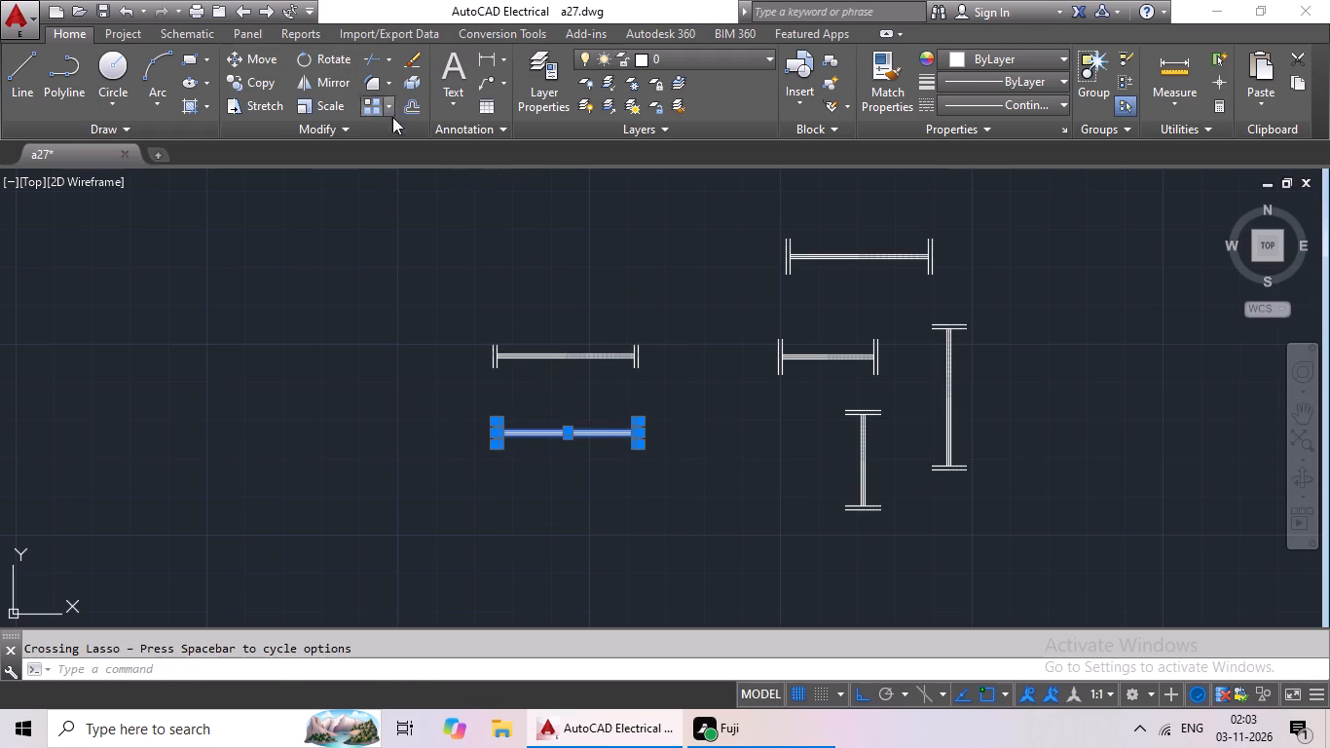
Rotate the lower copy of the 6" wide 3' window symbol 90° about its northeast corner so it stands vertical.
{"action": "left_click_drag", "start_coordinate": [640, 422], "coordinate": [643, 413]}
{"action": "left_click", "coordinate": [649, 385]}
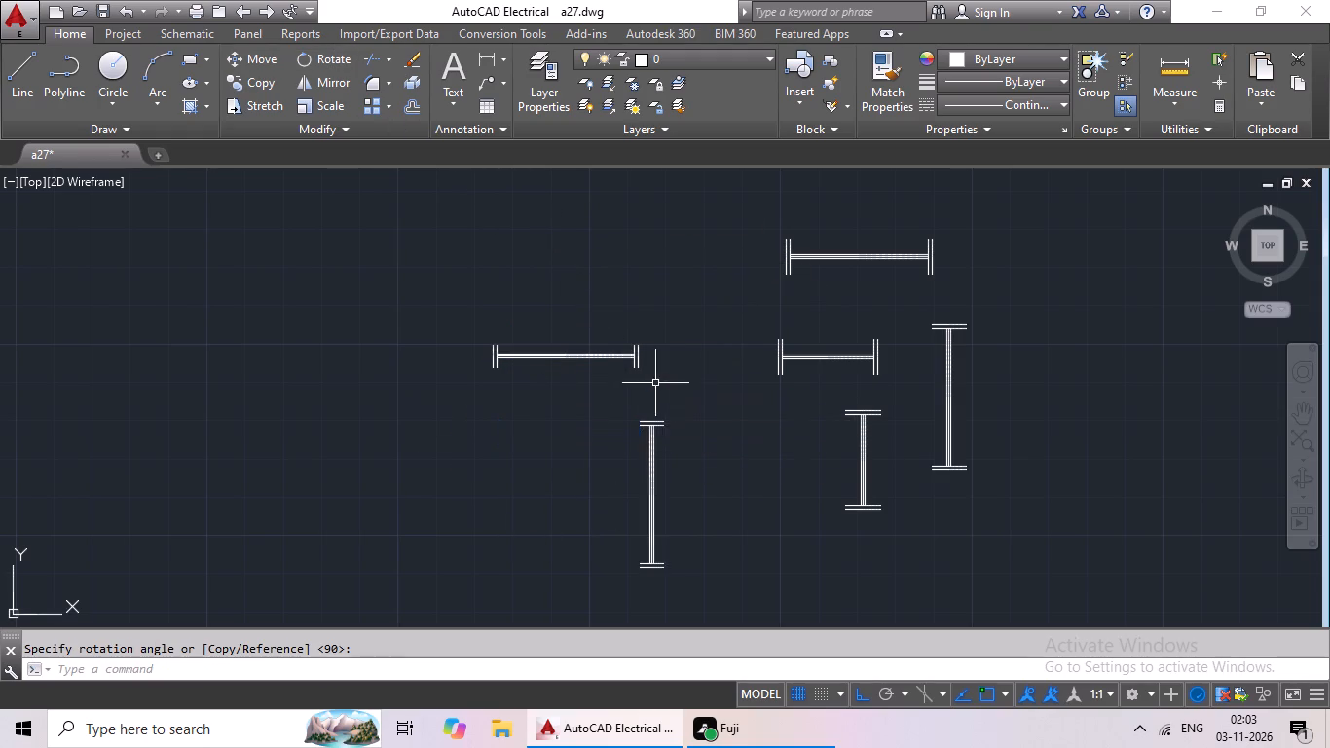
Paste a copy of the horizontal 3' window symbol with 6" end lines to the southwest of the original.
{"action": "scroll", "coordinate": [691, 367], "scroll_direction": "down", "scroll_amount": 2}
{"action": "middle_click_drag", "start_coordinate": [693, 365], "coordinate": [700, 440]}
{"action": "scroll", "coordinate": [698, 429], "scroll_direction": "up", "scroll_amount": 2}
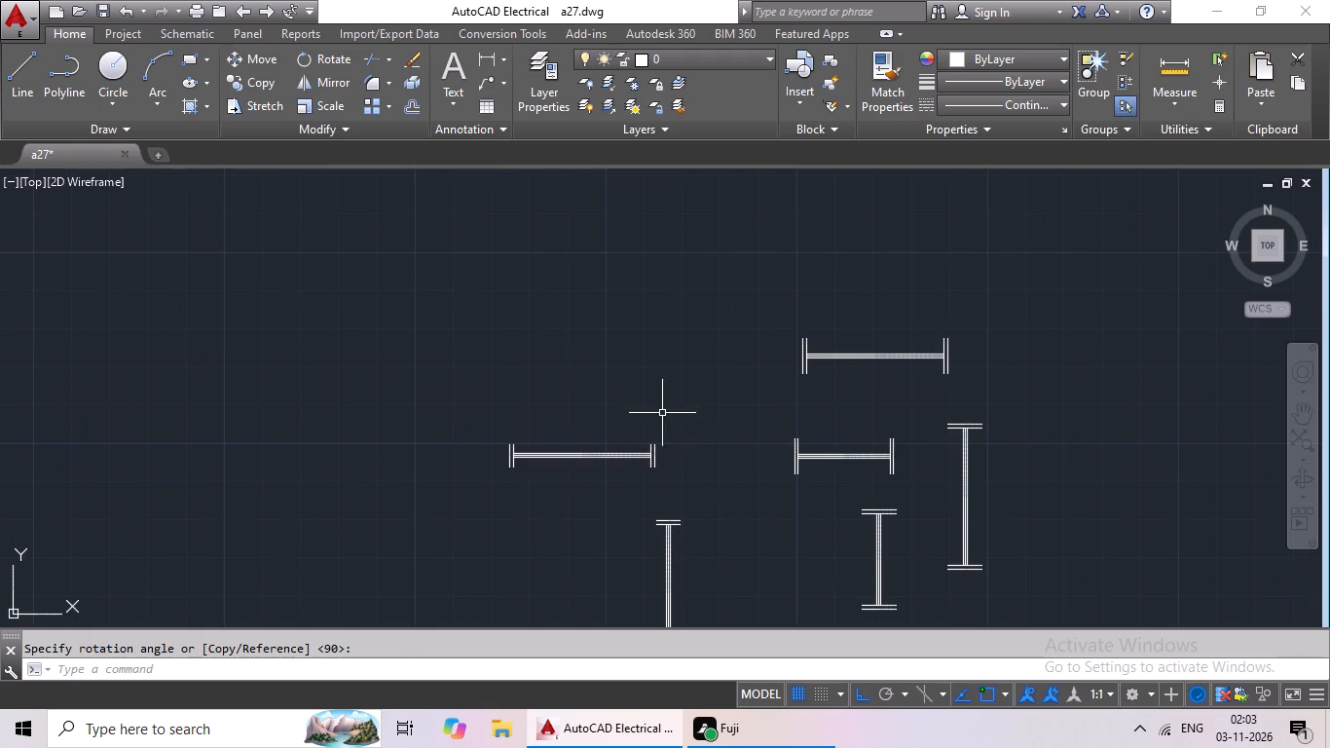
{"action": "left_click_drag", "start_coordinate": [643, 402], "coordinate": [707, 447]}
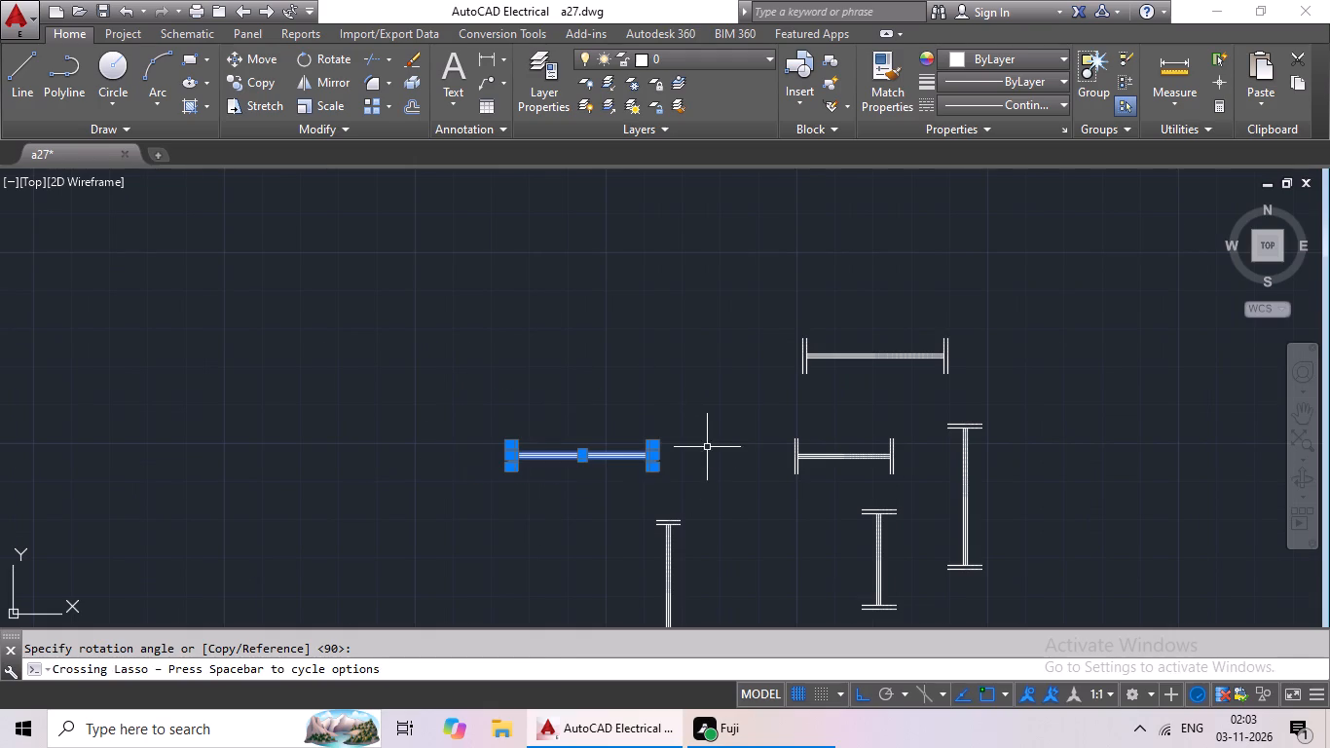
{"action": "key", "text": "ctrl+c"}
{"action": "key", "text": "ctrl+v"}
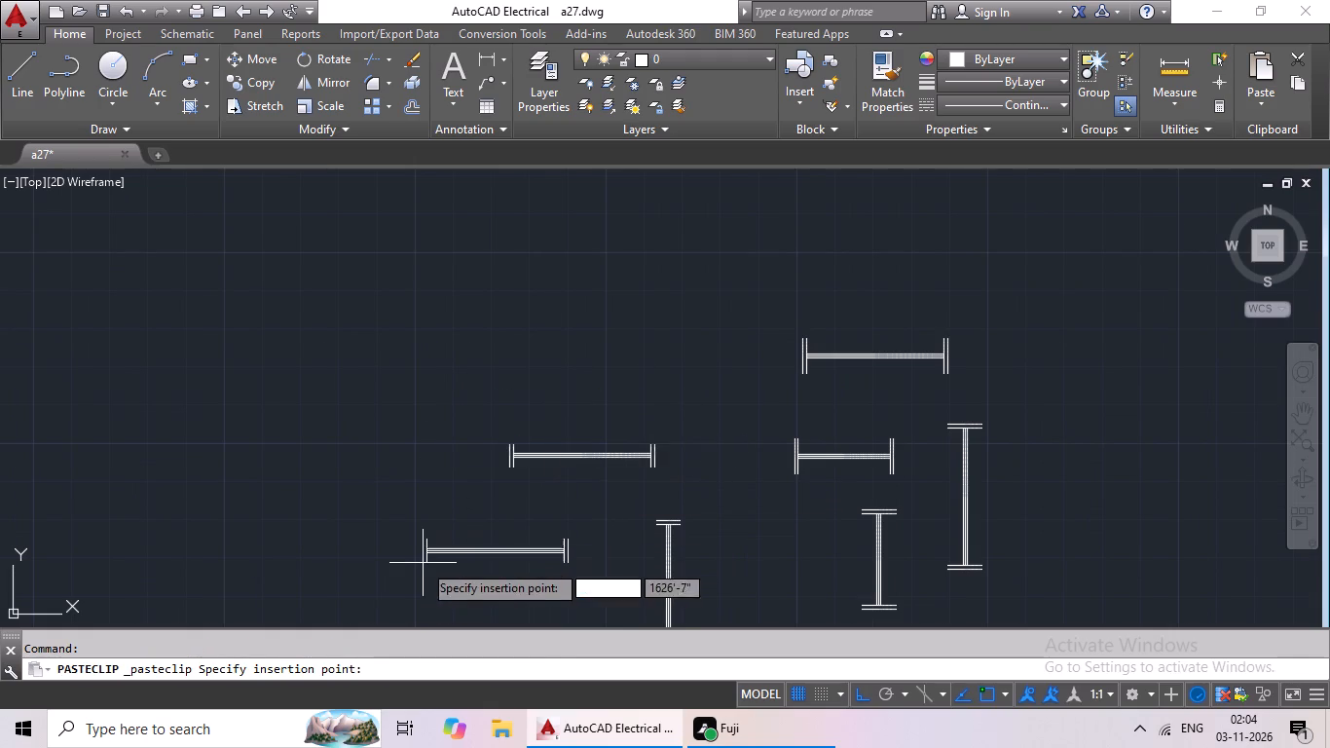
{"action": "left_click", "coordinate": [413, 563]}
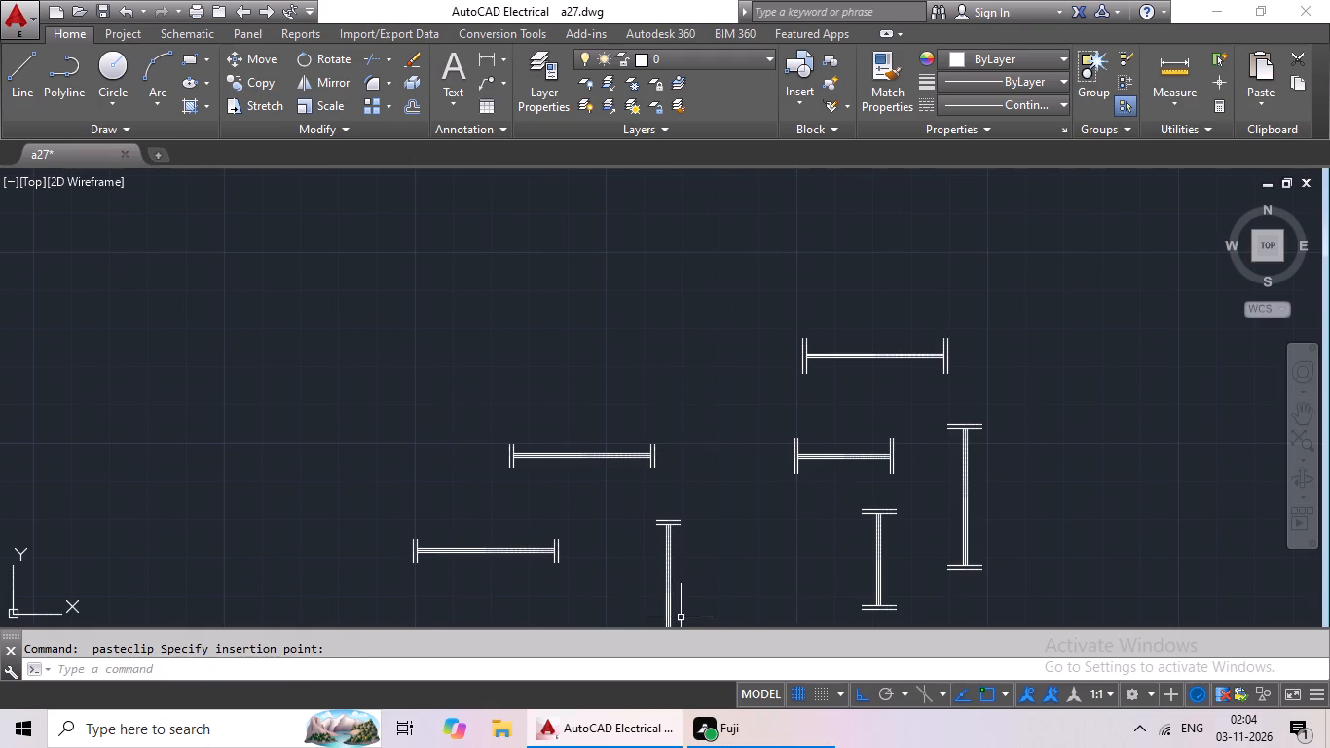
Offset the inner east end line of the pasted symbol 2' to the west.
{"action": "middle_click_drag", "start_coordinate": [599, 608], "coordinate": [731, 559]}
{"action": "scroll", "coordinate": [692, 562], "scroll_direction": "up", "scroll_amount": 2}
{"action": "key", "text": "Escape"}
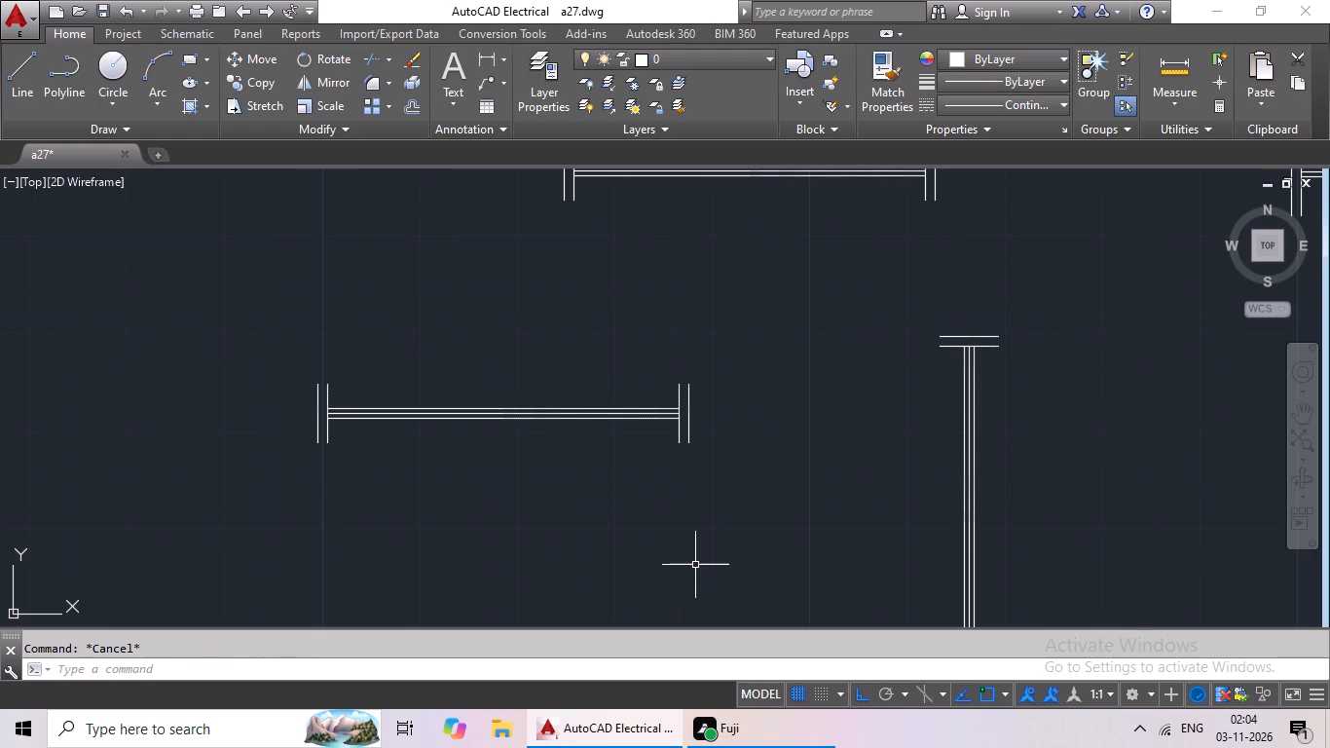
{"action": "key", "text": "o"}
{"action": "key", "text": "Return"}
{"action": "type", "text": "2'"}
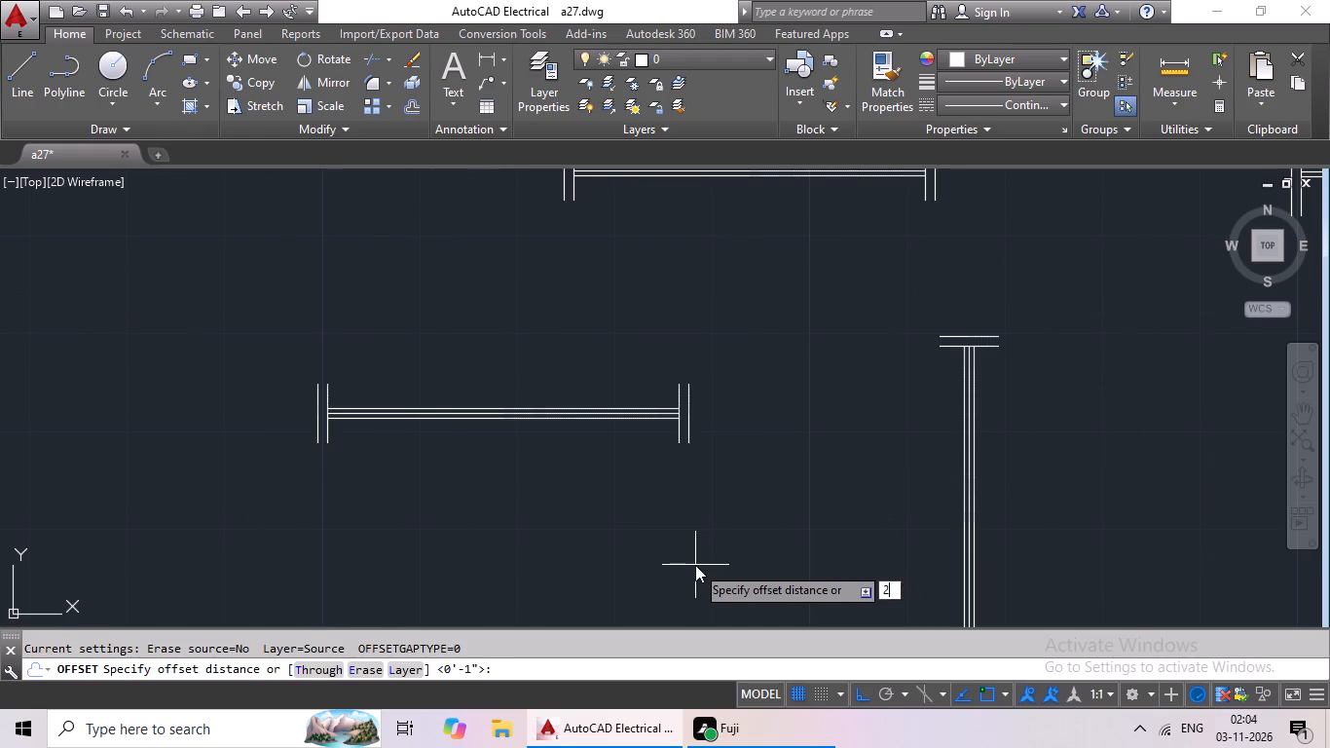
{"action": "key", "text": "Return"}
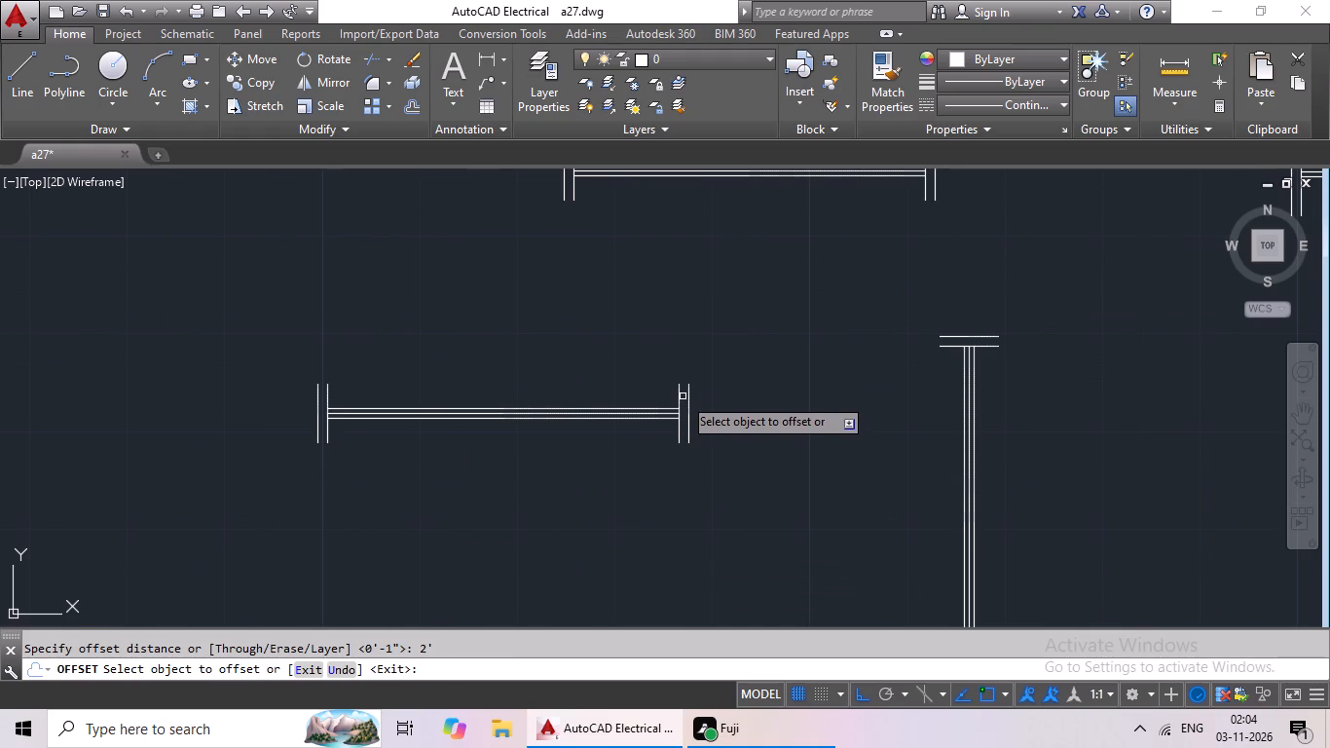
{"action": "left_click", "coordinate": [677, 390]}
{"action": "left_click", "coordinate": [623, 381]}
{"action": "key", "text": "Escape"}
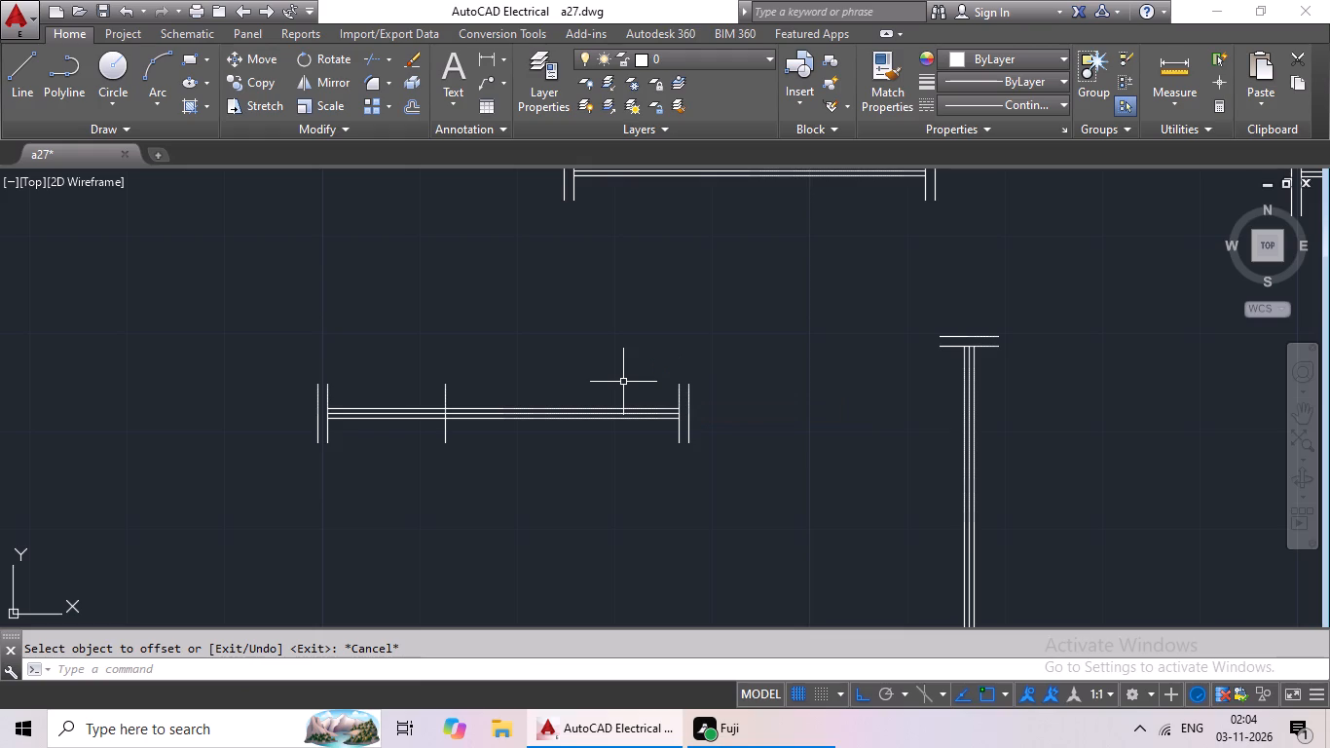
{"action": "key", "text": "Escape"}
{"action": "key", "text": "Escape"}
Offset the new intermediate 6" line 1" to the west.
{"action": "key", "text": "o"}
{"action": "key", "text": "Return"}
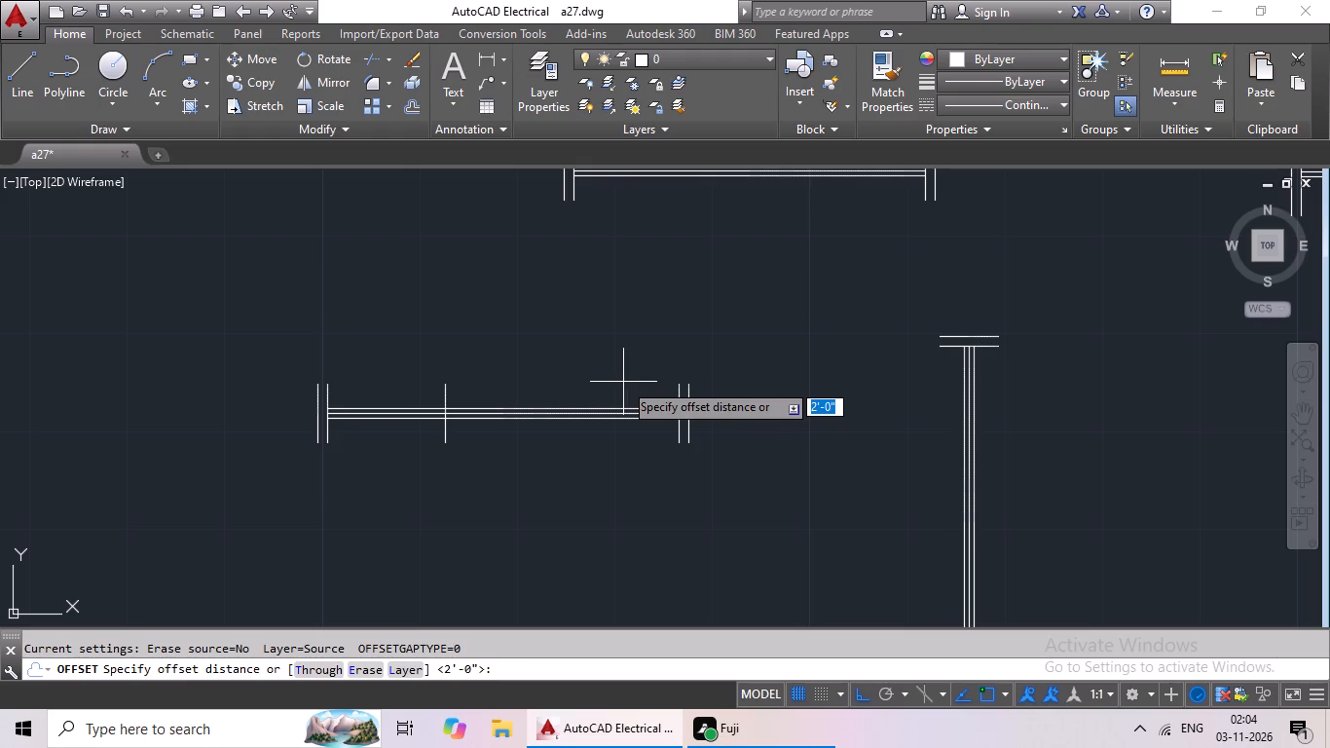
{"action": "type", "text": "1\""}
{"action": "key", "text": "Return"}
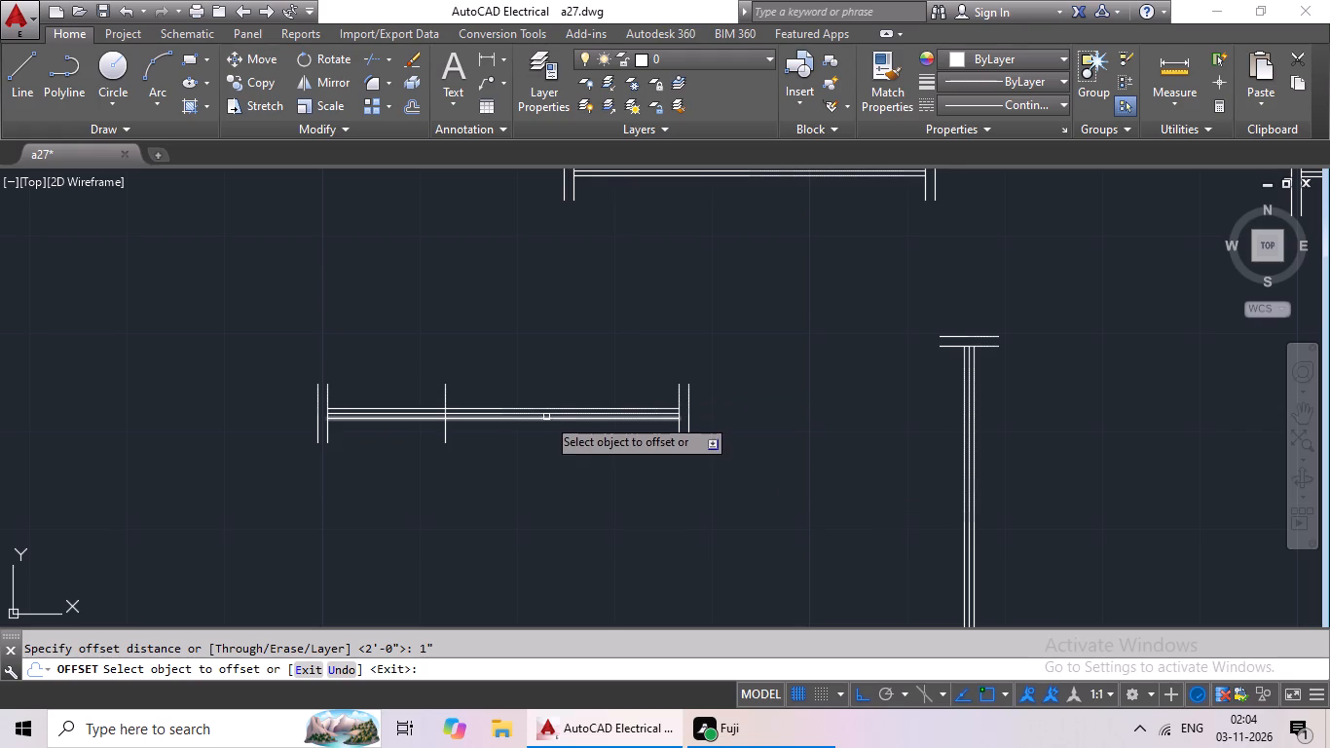
{"action": "left_click_drag", "start_coordinate": [446, 390], "coordinate": [425, 391]}
{"action": "left_click", "coordinate": [395, 395]}
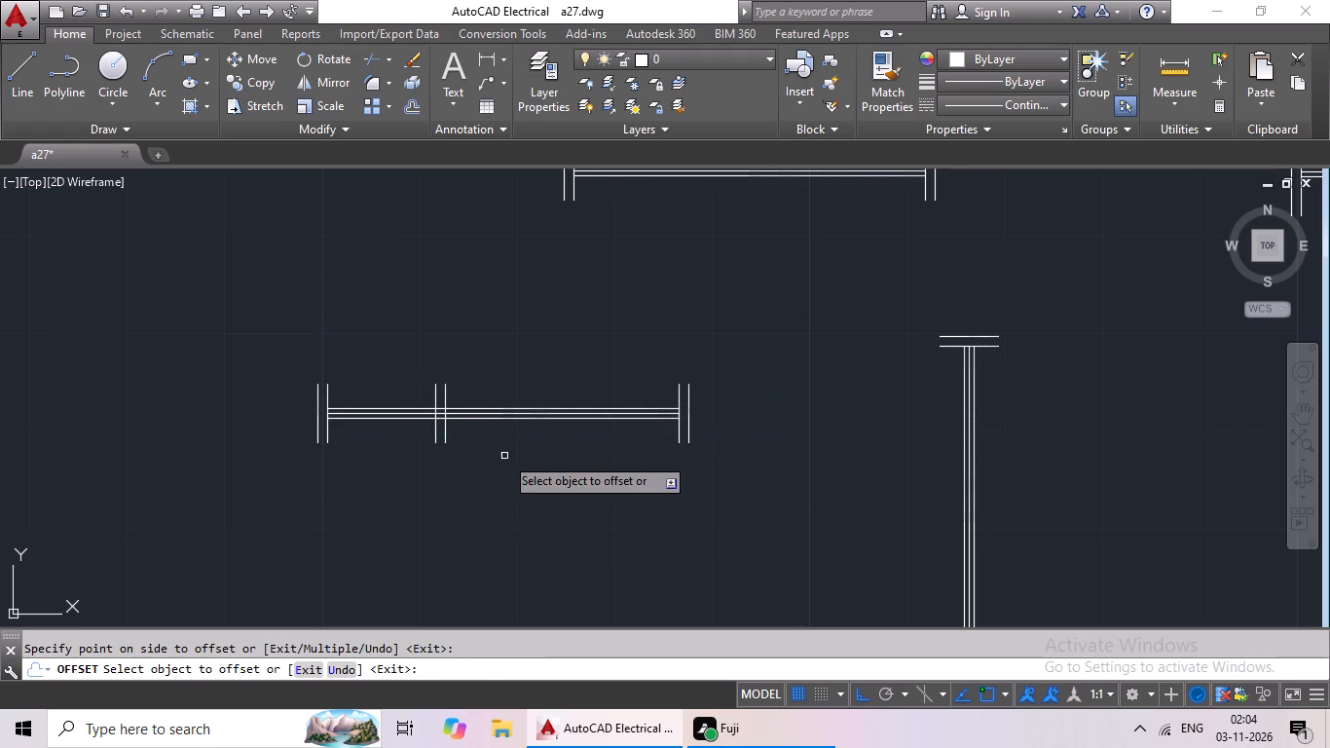
{"action": "middle_click_drag", "start_coordinate": [508, 455], "coordinate": [540, 417]}
{"action": "scroll", "coordinate": [546, 418], "scroll_direction": "up", "scroll_amount": 2}
{"action": "middle_click_drag", "start_coordinate": [553, 422], "coordinate": [502, 451]}
{"action": "scroll", "coordinate": [502, 451], "scroll_direction": "down", "scroll_amount": 1}
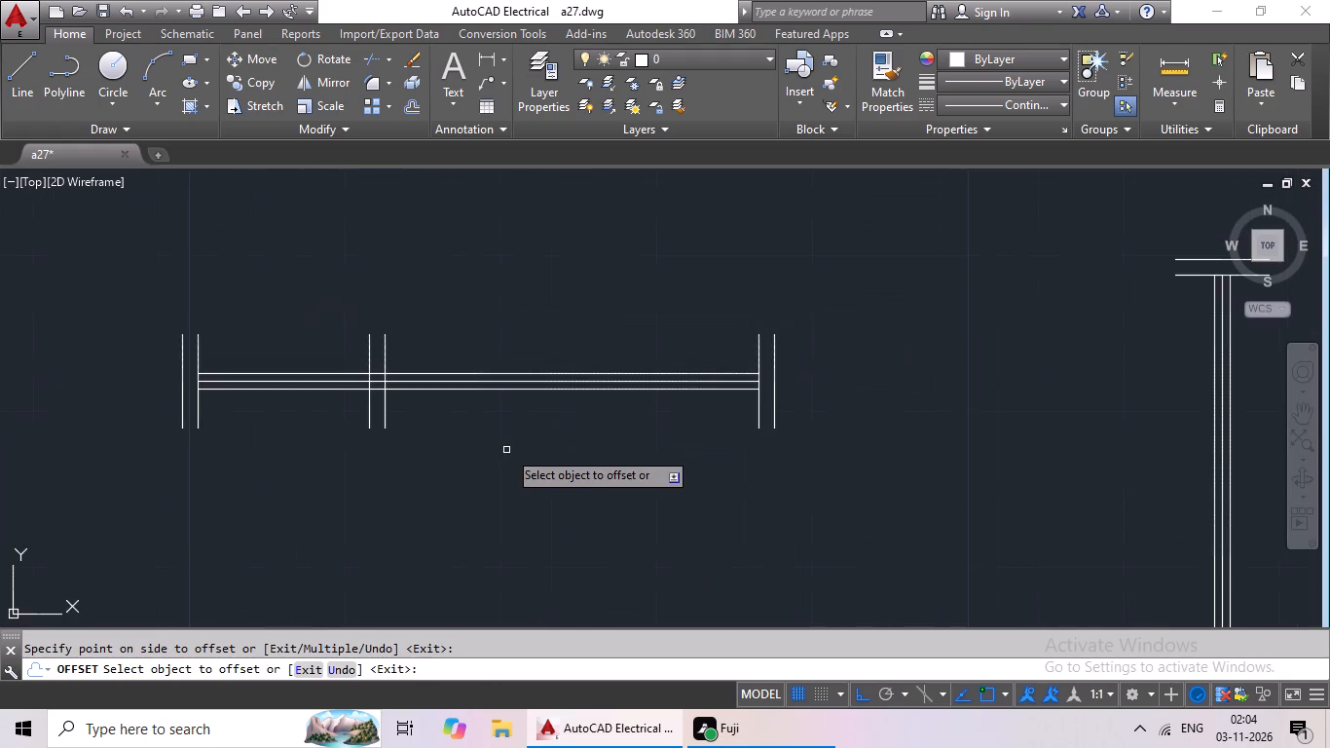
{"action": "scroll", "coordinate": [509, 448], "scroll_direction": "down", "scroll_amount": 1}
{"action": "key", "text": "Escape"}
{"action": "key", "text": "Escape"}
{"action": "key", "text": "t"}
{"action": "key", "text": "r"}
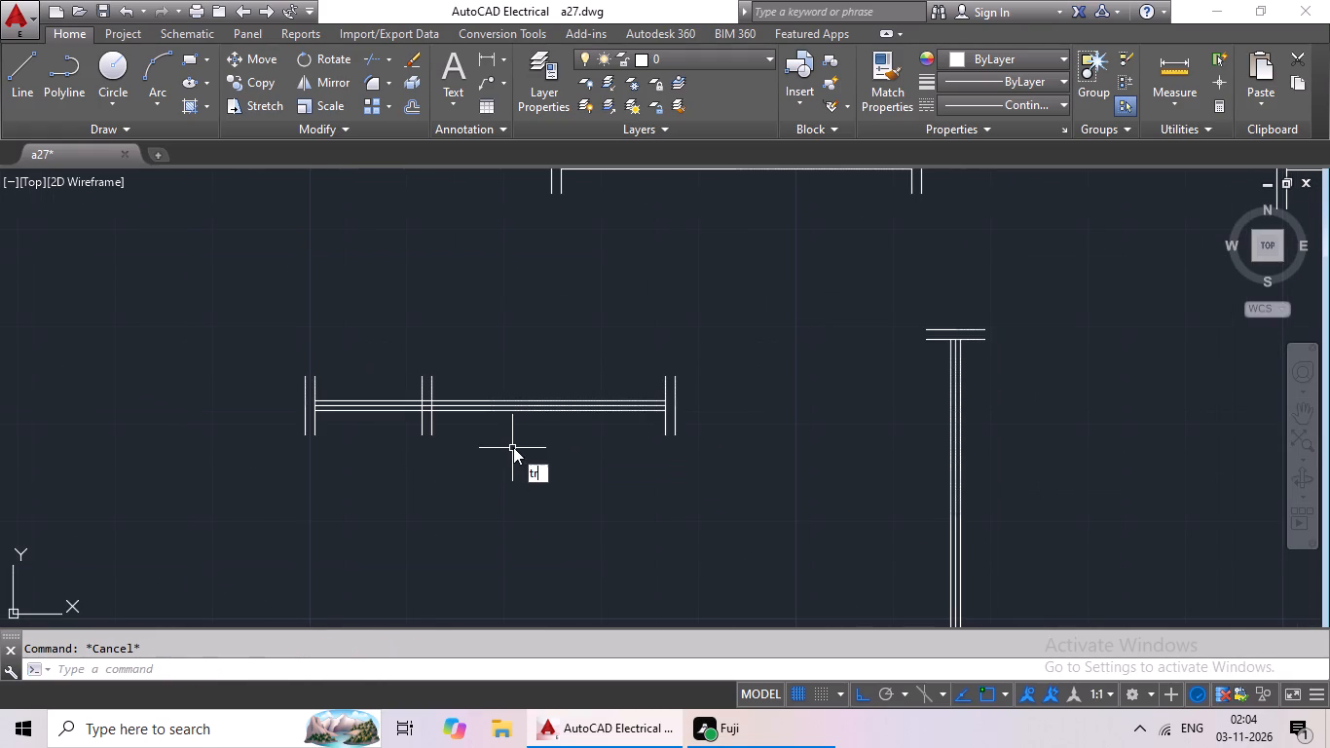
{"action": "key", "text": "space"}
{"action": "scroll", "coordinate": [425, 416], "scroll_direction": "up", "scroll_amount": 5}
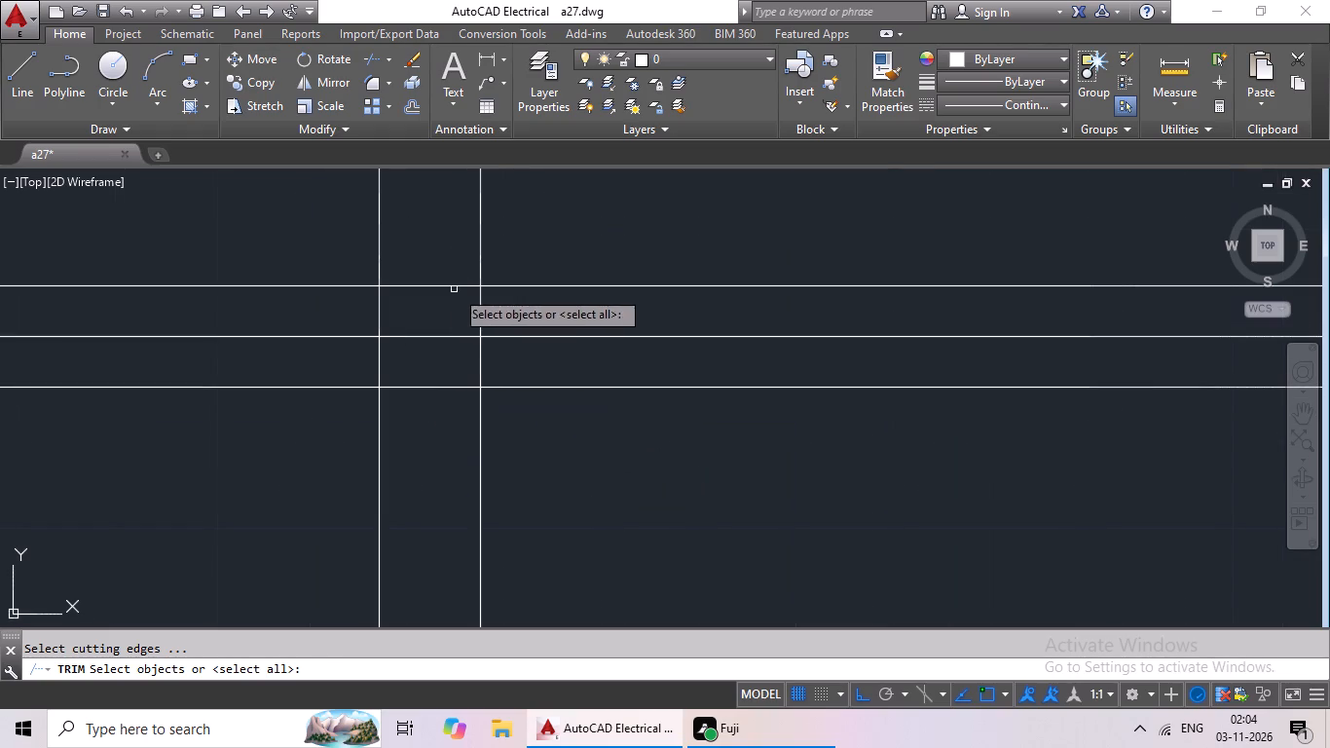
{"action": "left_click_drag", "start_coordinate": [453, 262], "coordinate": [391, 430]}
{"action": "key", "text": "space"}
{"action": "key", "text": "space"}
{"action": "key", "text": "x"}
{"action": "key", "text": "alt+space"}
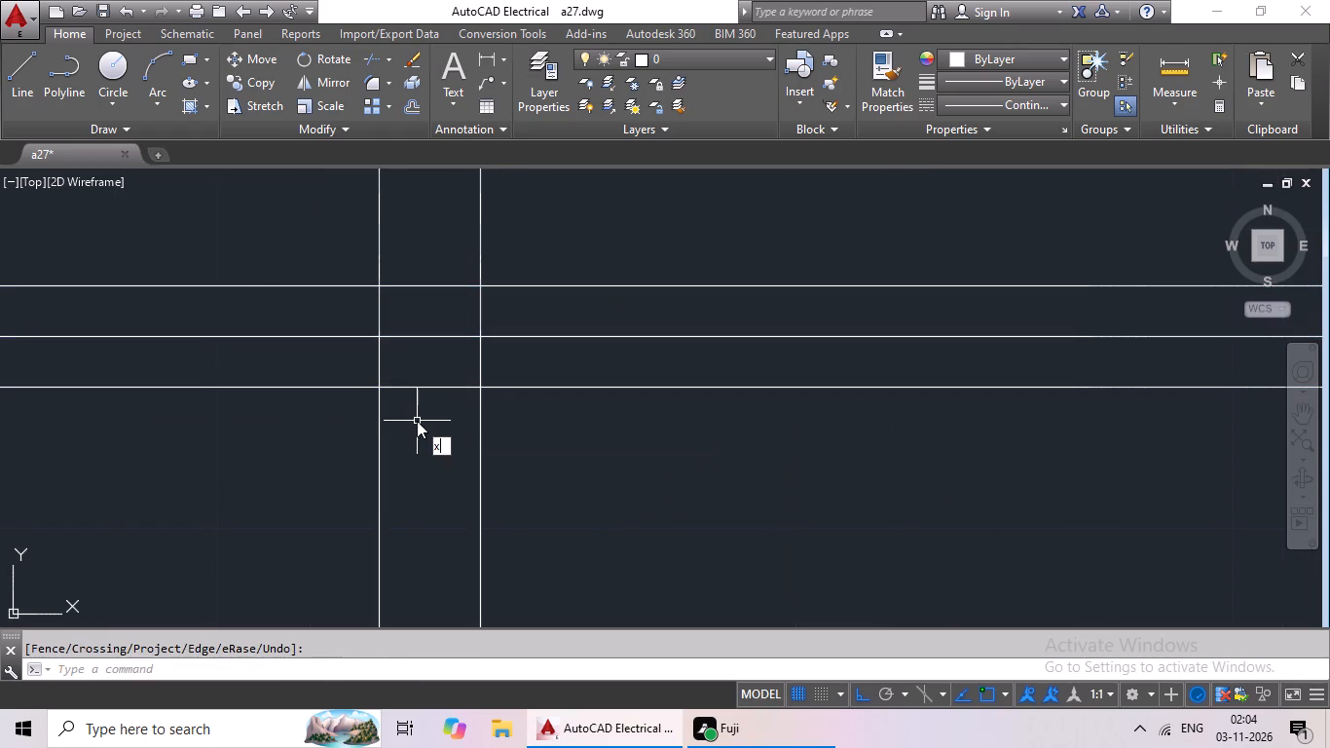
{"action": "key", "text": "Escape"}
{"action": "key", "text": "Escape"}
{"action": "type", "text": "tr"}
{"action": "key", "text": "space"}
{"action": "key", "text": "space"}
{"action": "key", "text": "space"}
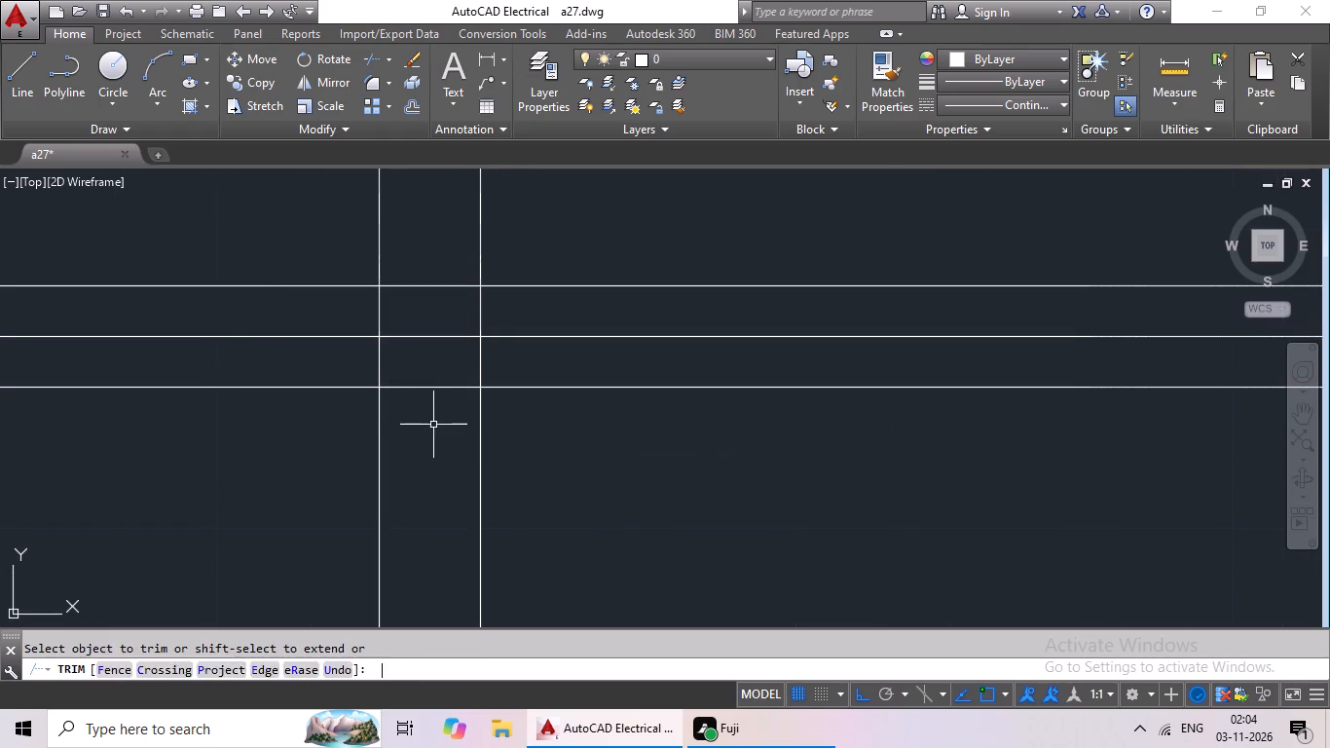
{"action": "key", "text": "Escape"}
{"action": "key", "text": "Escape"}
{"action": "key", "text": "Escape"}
Trim the three horizontal pane lines between the two intermediate 6" lines of the pasted window symbol.
{"action": "type", "text": "tr"}
{"action": "key", "text": "space"}
{"action": "key", "text": "space"}
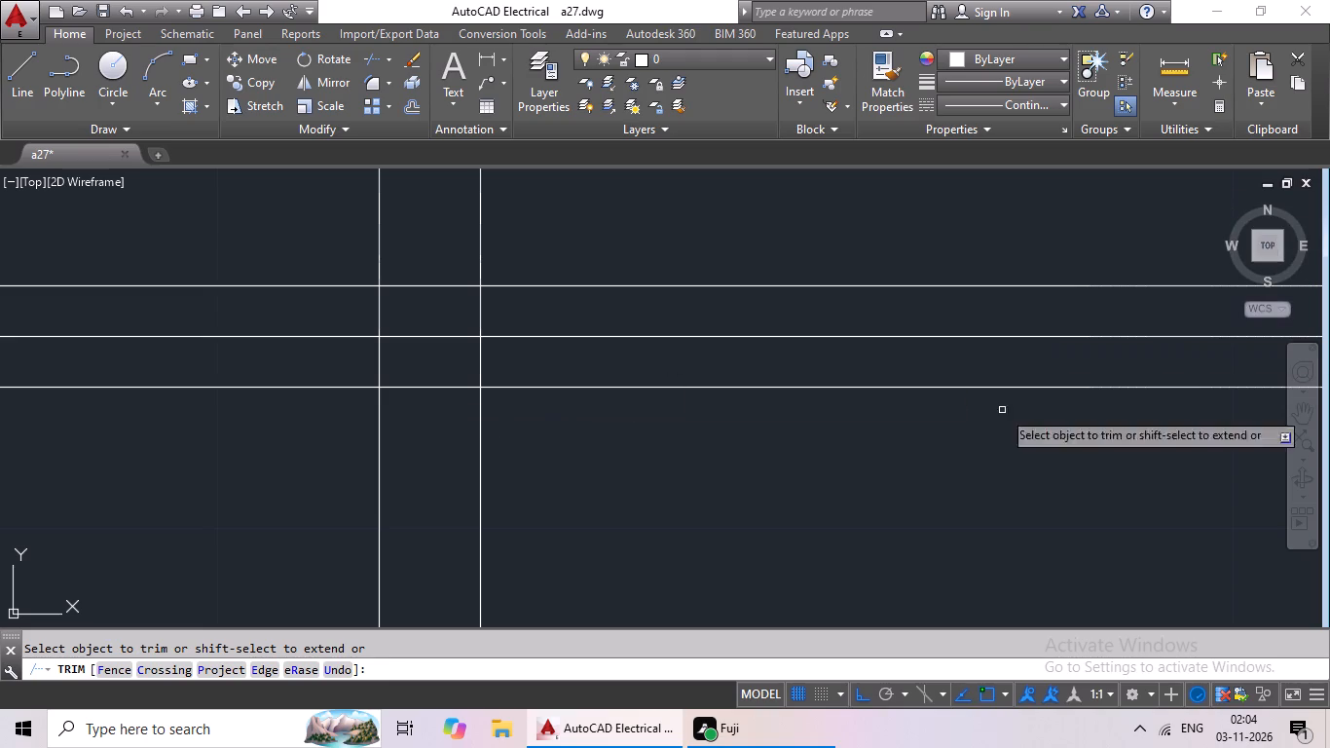
{"action": "scroll", "coordinate": [384, 293], "scroll_direction": "up", "scroll_amount": 2}
{"action": "left_click_drag", "start_coordinate": [479, 227], "coordinate": [415, 548]}
{"action": "scroll", "coordinate": [526, 448], "scroll_direction": "down", "scroll_amount": 4}
{"action": "middle_click_drag", "start_coordinate": [530, 443], "coordinate": [675, 382]}
{"action": "key", "text": "Escape"}
{"action": "key", "text": "Escape"}
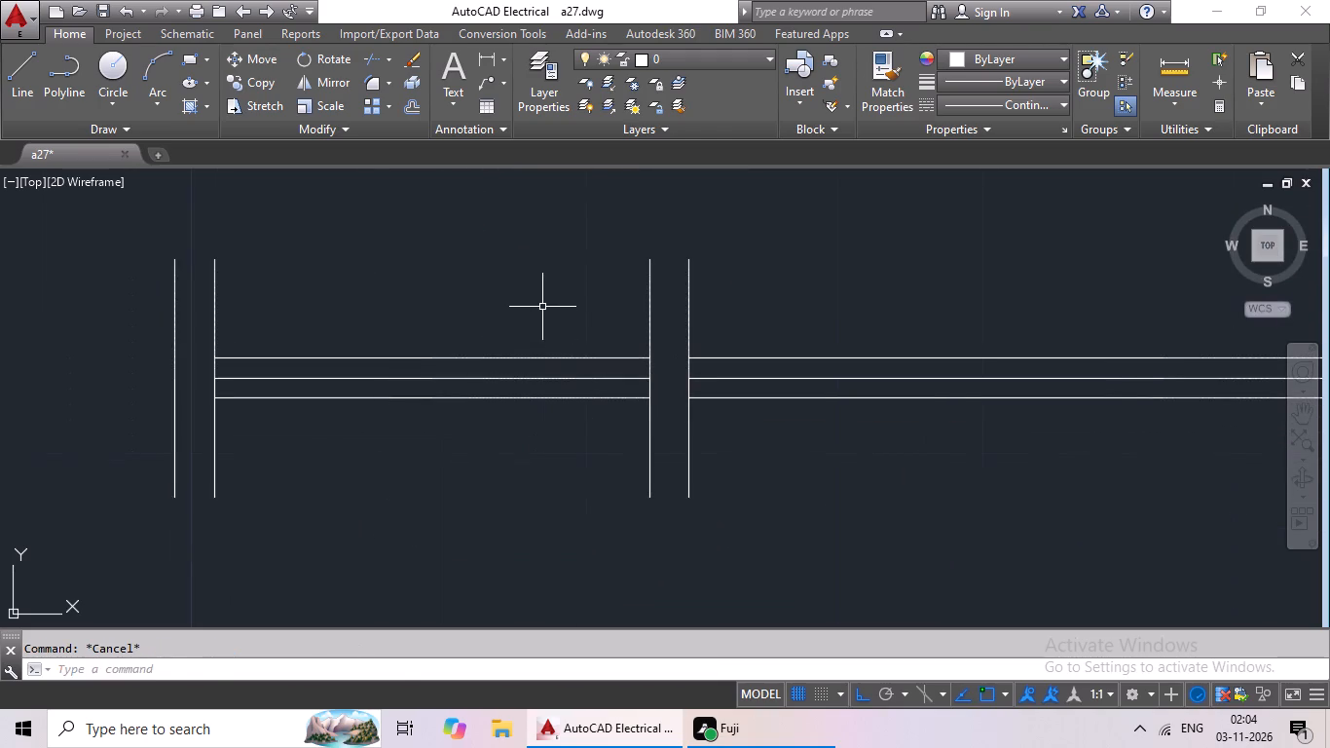
Delete the leftover west end lines and pane lines so only the 2' window symbol with 6" end lines remains.
{"action": "left_click_drag", "start_coordinate": [535, 323], "coordinate": [84, 374]}
{"action": "key", "text": "Delete"}
Paste a copy of the horizontal 2' window symbol with 6" end lines directly south of the original.
{"action": "scroll", "coordinate": [204, 414], "scroll_direction": "down", "scroll_amount": 4}
{"action": "left_click_drag", "start_coordinate": [378, 343], "coordinate": [506, 397]}
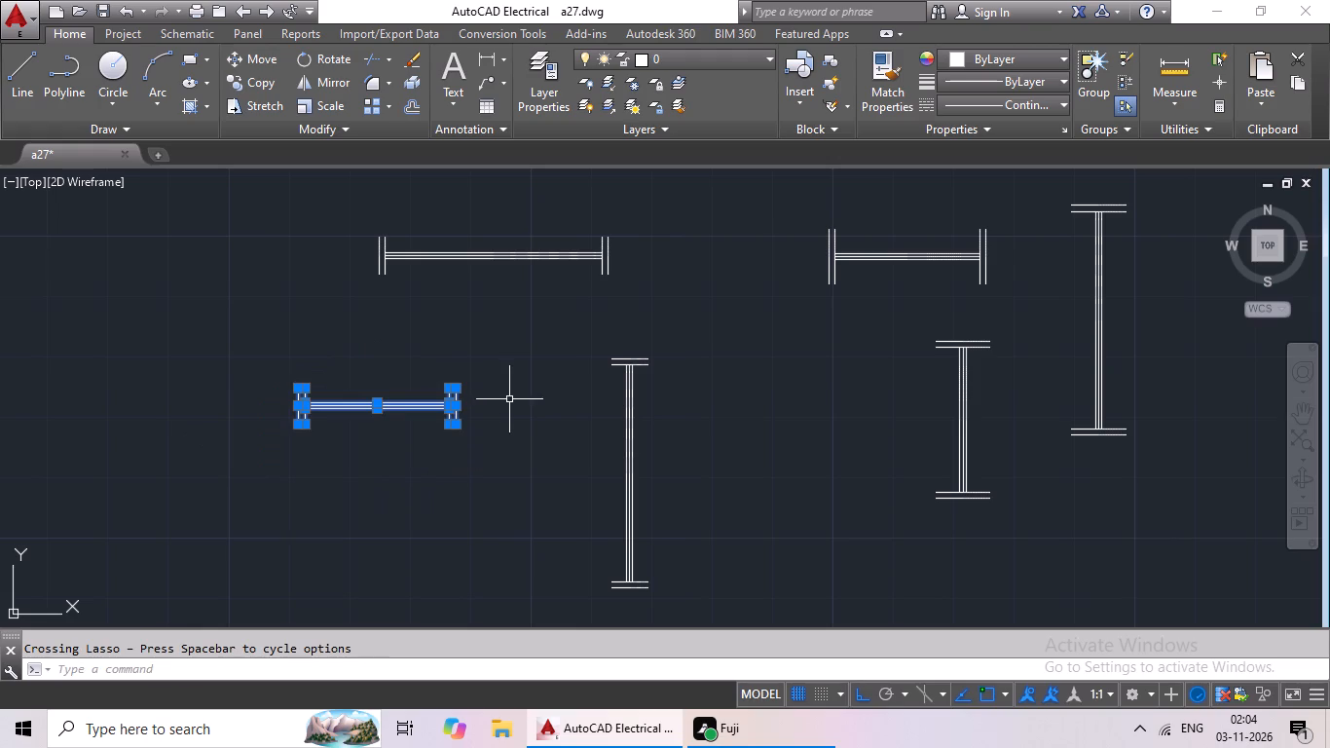
{"action": "key", "text": "ctrl+c"}
{"action": "key", "text": "ctrl+v"}
{"action": "middle_click_drag", "start_coordinate": [430, 429], "coordinate": [494, 302], "text": "ctrl"}
{"action": "middle_click_drag", "start_coordinate": [362, 417], "coordinate": [474, 312]}
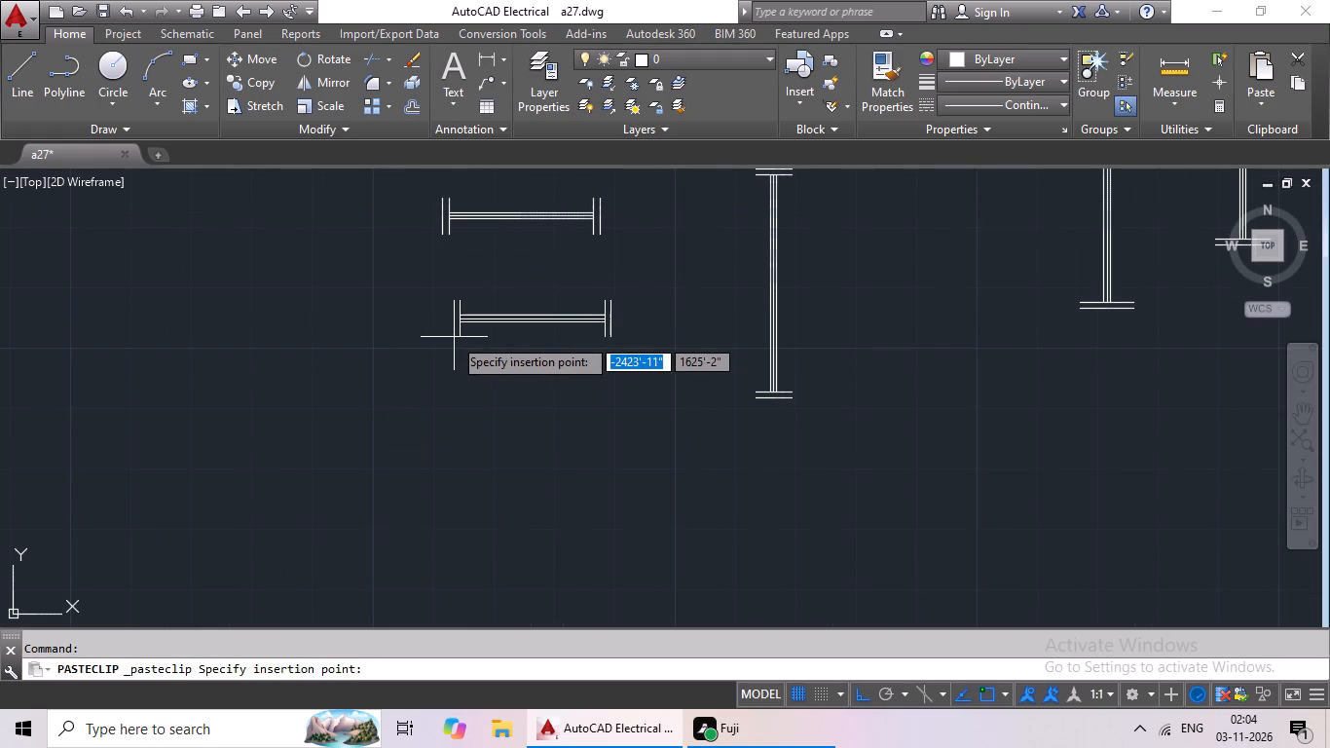
{"action": "left_click", "coordinate": [446, 332]}
Rotate the lower copy of the 6" wide 2' window symbol 90° about its northeast corner so it stands vertical.
{"action": "left_click_drag", "start_coordinate": [472, 291], "coordinate": [605, 348]}
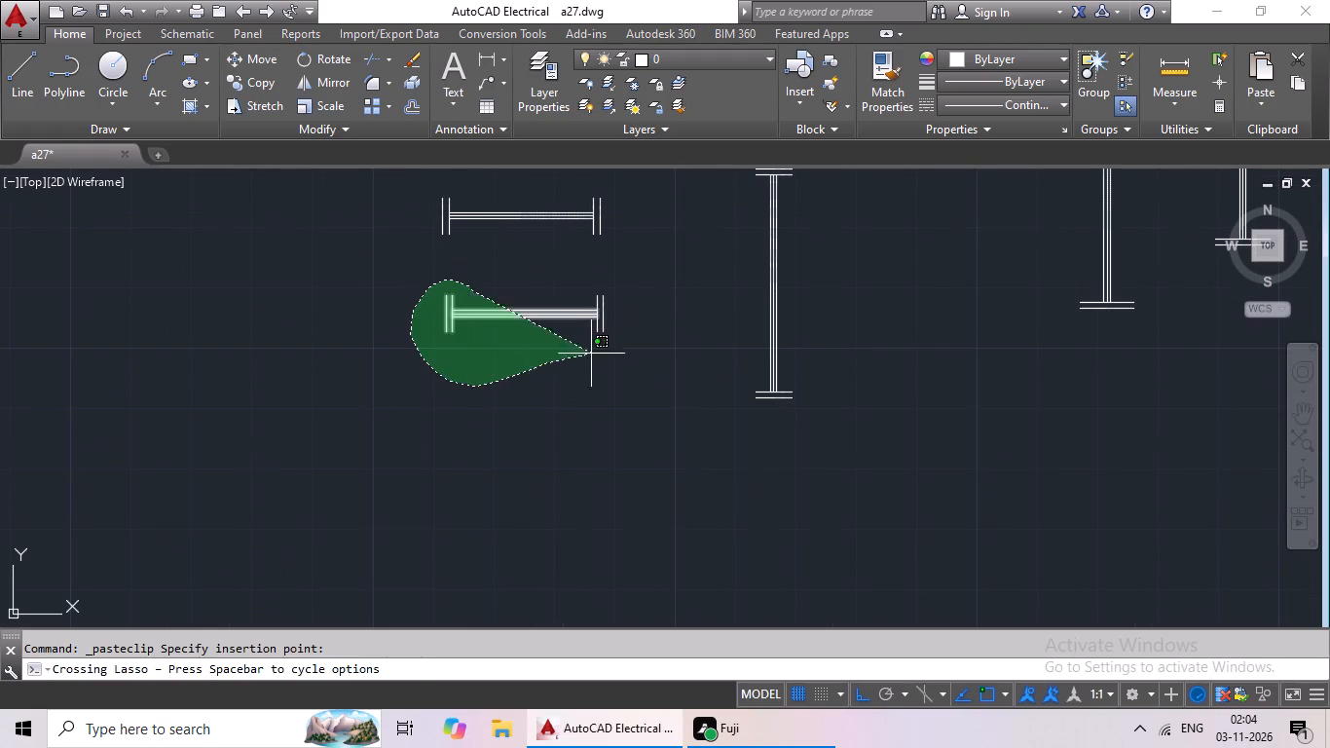
{"action": "left_click_drag", "start_coordinate": [605, 348], "coordinate": [636, 306]}
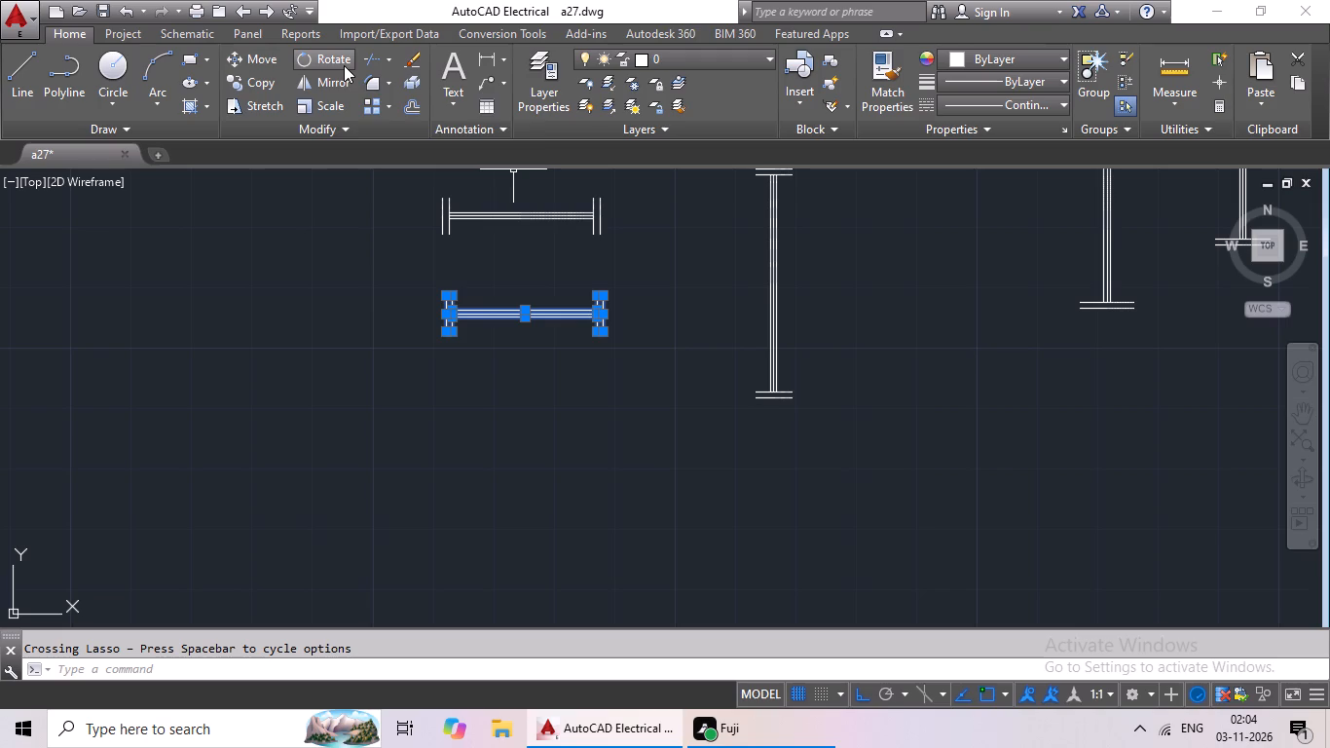
{"action": "left_click", "coordinate": [317, 50]}
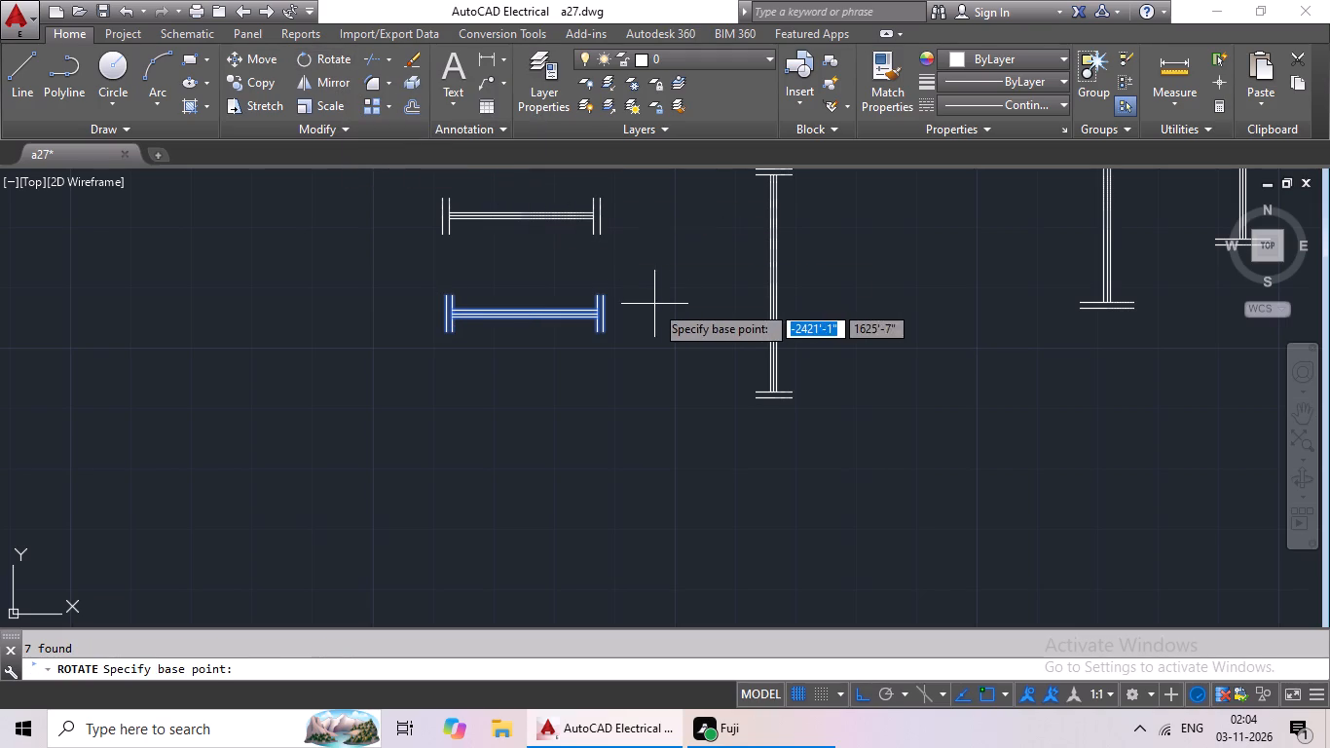
{"action": "left_click", "coordinate": [606, 298]}
{"action": "left_click_drag", "start_coordinate": [614, 271], "coordinate": [636, 293]}
With Ortho off, copy the vertical 3' window symbol for 9" walls by its centre onto the northernmost midpoint mark in the plan's east outer wall.
{"action": "scroll", "coordinate": [712, 343], "scroll_direction": "down", "scroll_amount": 2}
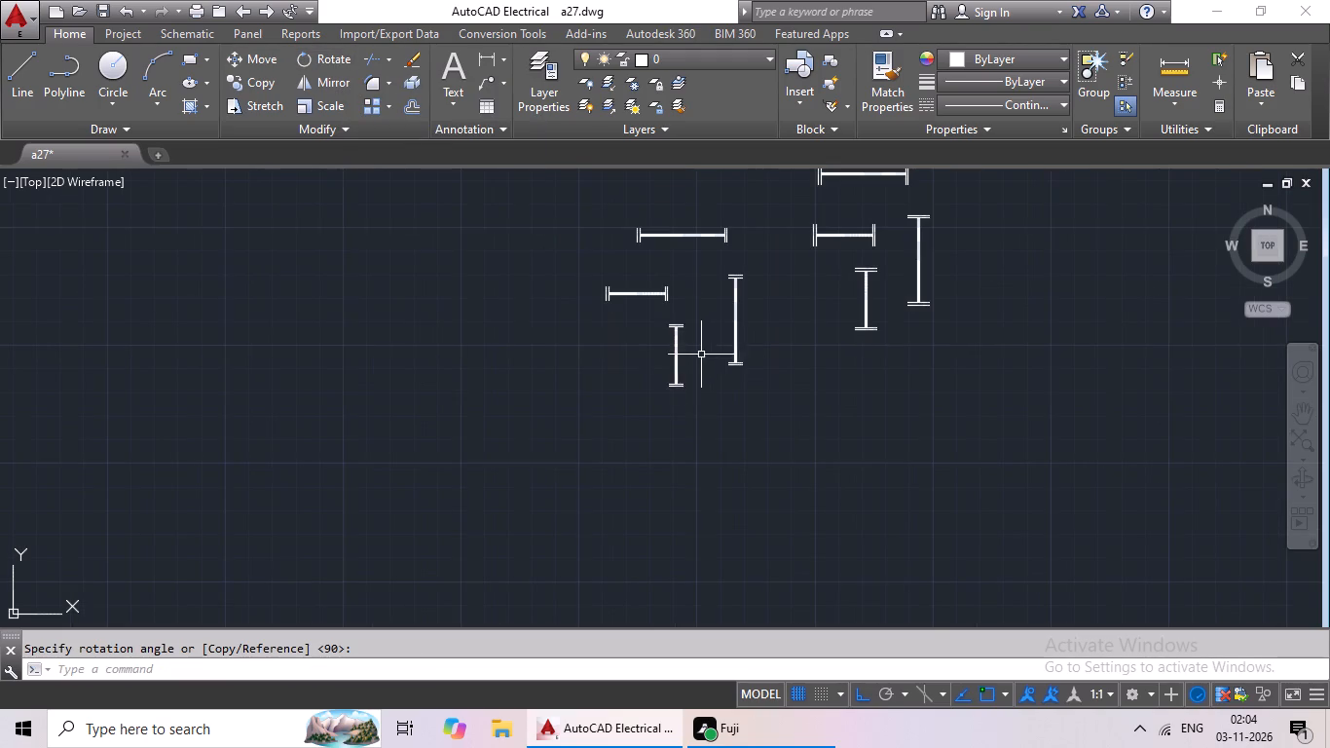
{"action": "middle_click_drag", "start_coordinate": [746, 362], "coordinate": [736, 543]}
{"action": "scroll", "coordinate": [777, 493], "scroll_direction": "down", "scroll_amount": 2}
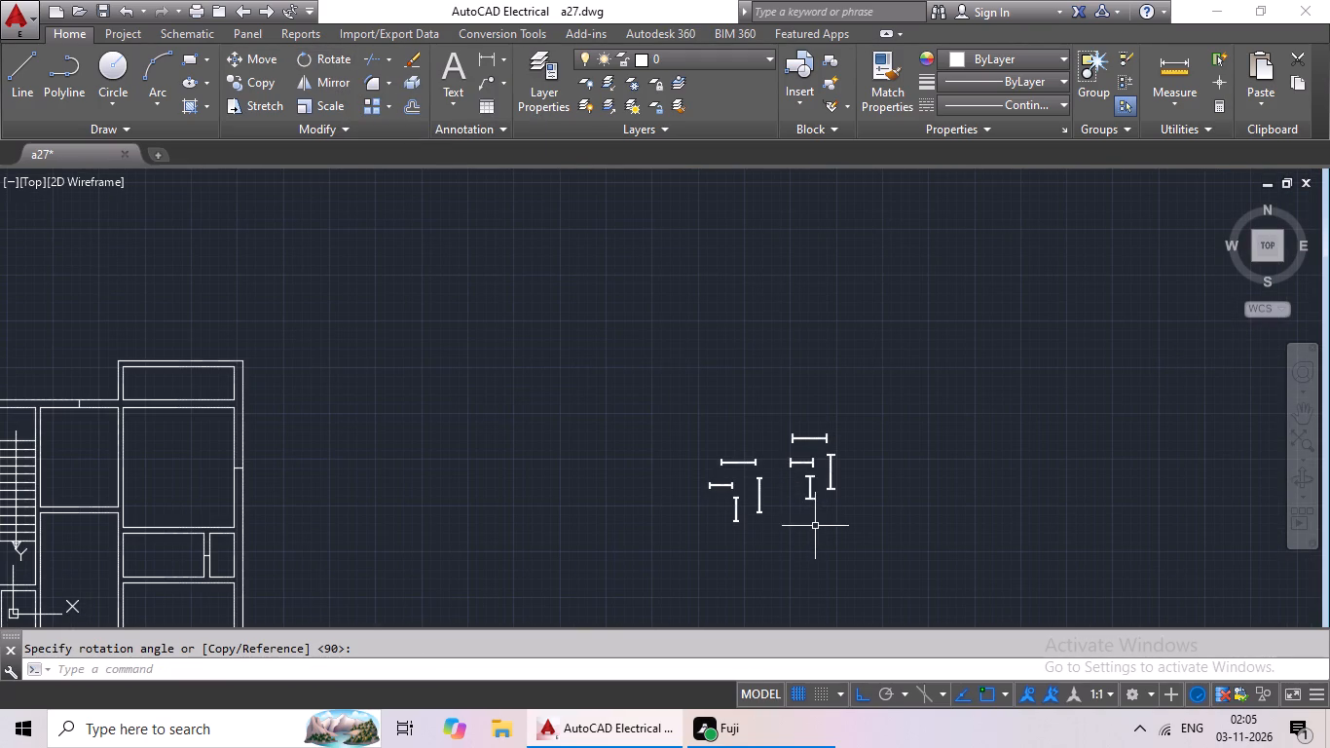
{"action": "scroll", "coordinate": [836, 476], "scroll_direction": "up", "scroll_amount": 3}
{"action": "left_click_drag", "start_coordinate": [919, 379], "coordinate": [771, 396]}
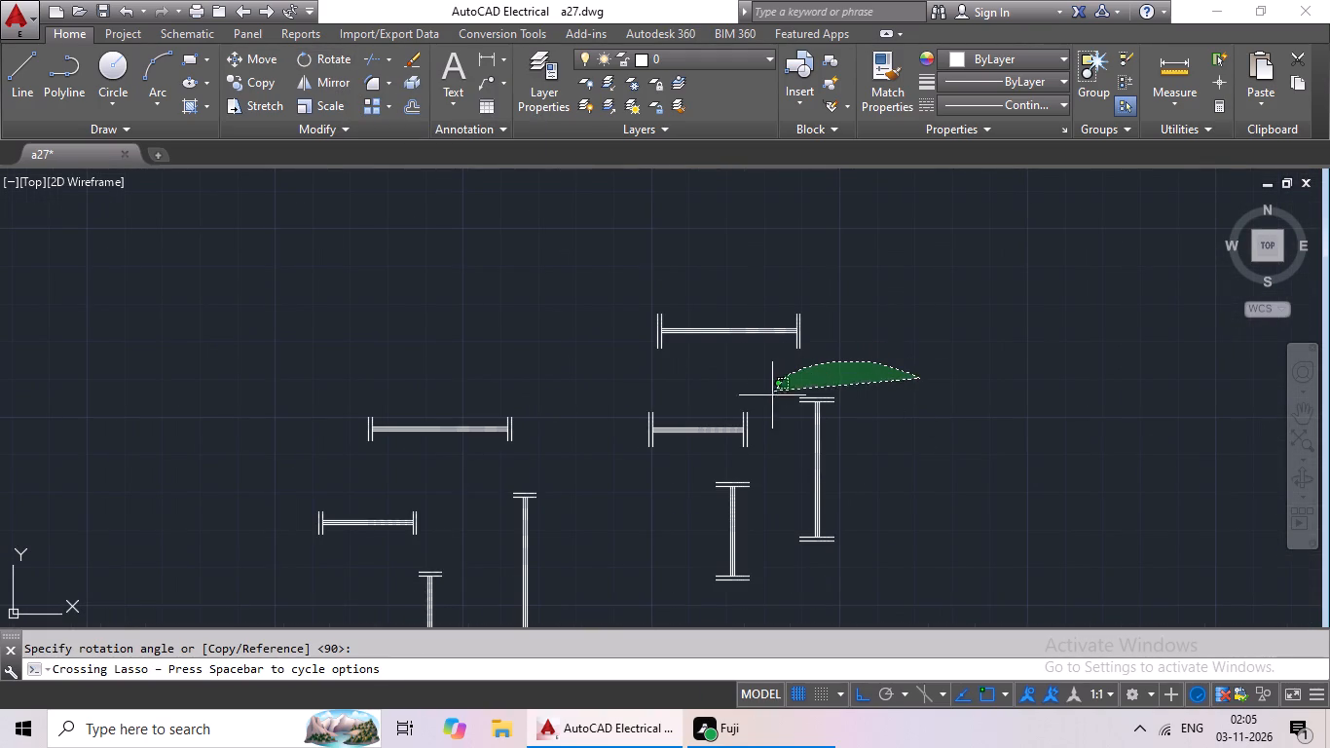
{"action": "left_click_drag", "start_coordinate": [771, 396], "coordinate": [887, 558]}
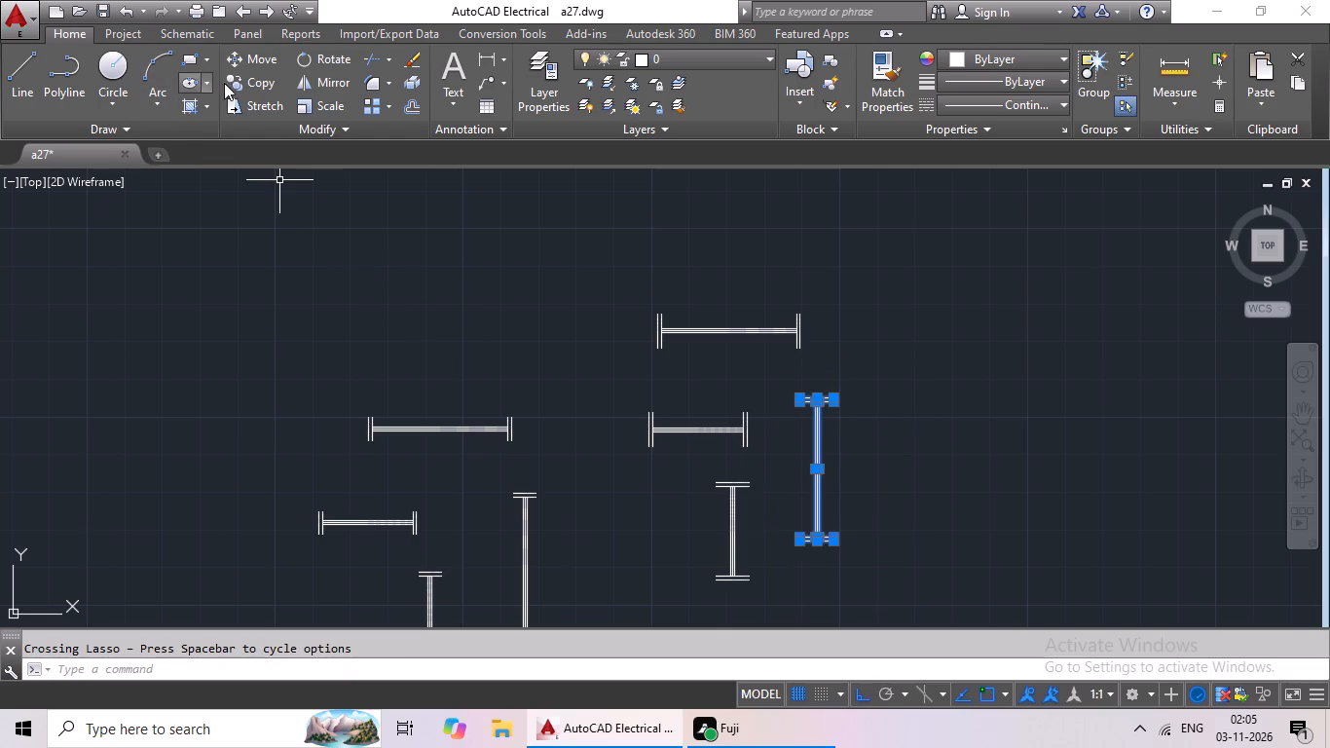
{"action": "left_click", "coordinate": [260, 85]}
{"action": "scroll", "coordinate": [894, 516], "scroll_direction": "up", "scroll_amount": 2}
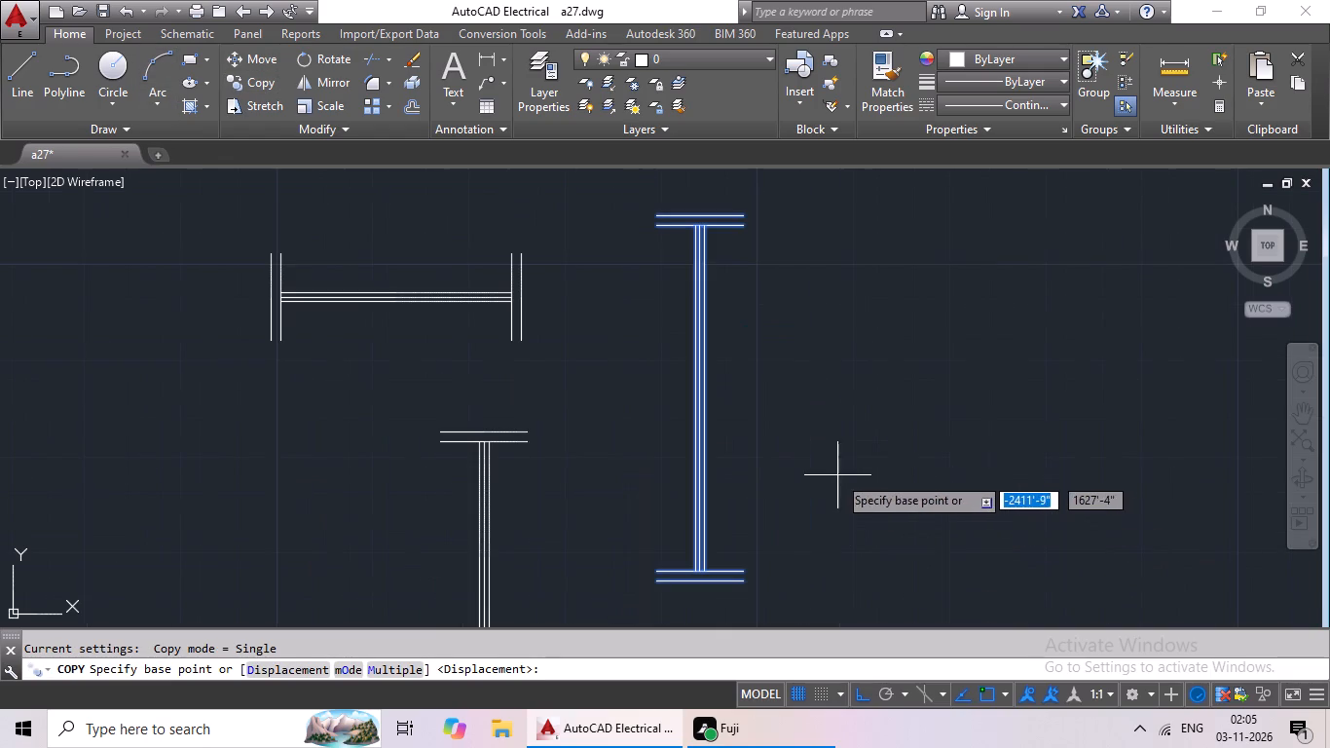
{"action": "left_click_drag", "start_coordinate": [701, 397], "coordinate": [683, 409]}
{"action": "scroll", "coordinate": [411, 455], "scroll_direction": "down", "scroll_amount": 1}
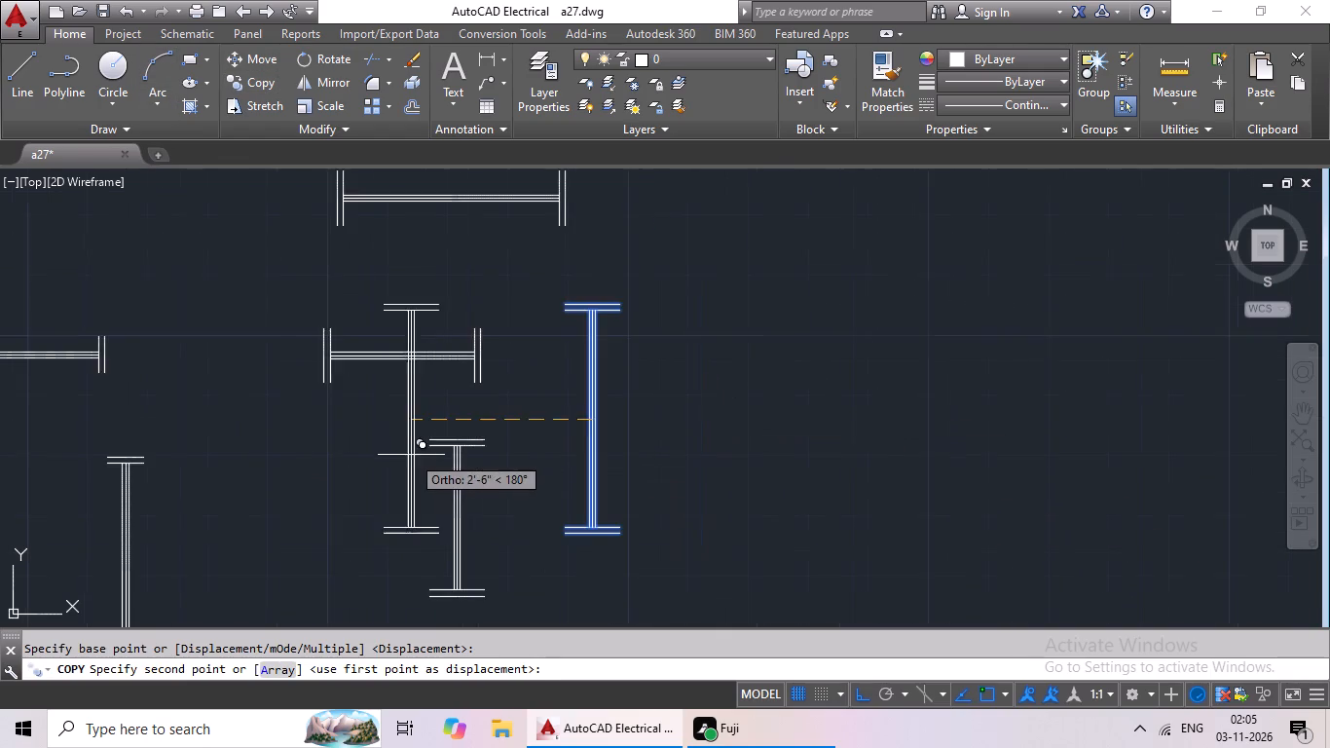
{"action": "middle_click_drag", "start_coordinate": [411, 455], "coordinate": [676, 410]}
{"action": "left_click", "coordinate": [860, 692]}
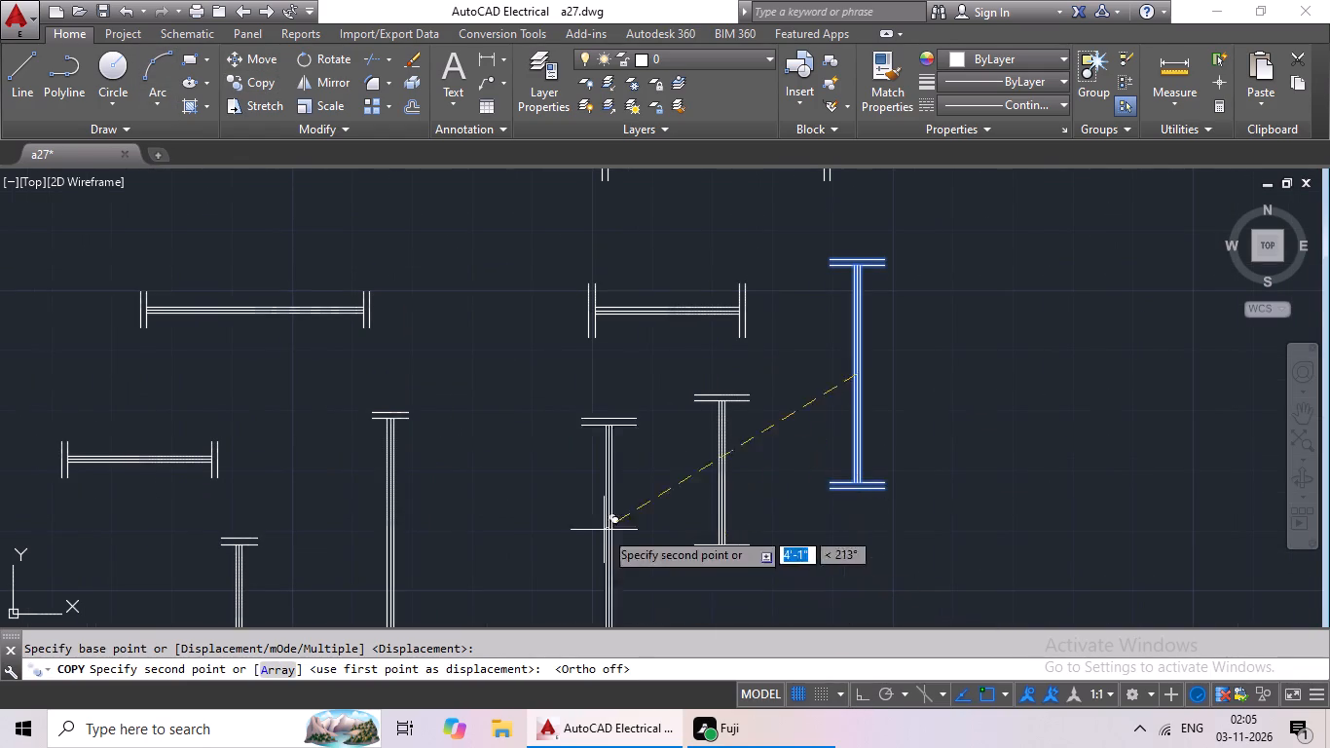
{"action": "middle_click_drag", "start_coordinate": [593, 523], "coordinate": [766, 467]}
{"action": "scroll", "coordinate": [656, 499], "scroll_direction": "down", "scroll_amount": 1}
{"action": "middle_click_drag", "start_coordinate": [609, 514], "coordinate": [797, 466]}
{"action": "scroll", "coordinate": [651, 487], "scroll_direction": "down", "scroll_amount": 2}
{"action": "middle_click_drag", "start_coordinate": [520, 518], "coordinate": [718, 474]}
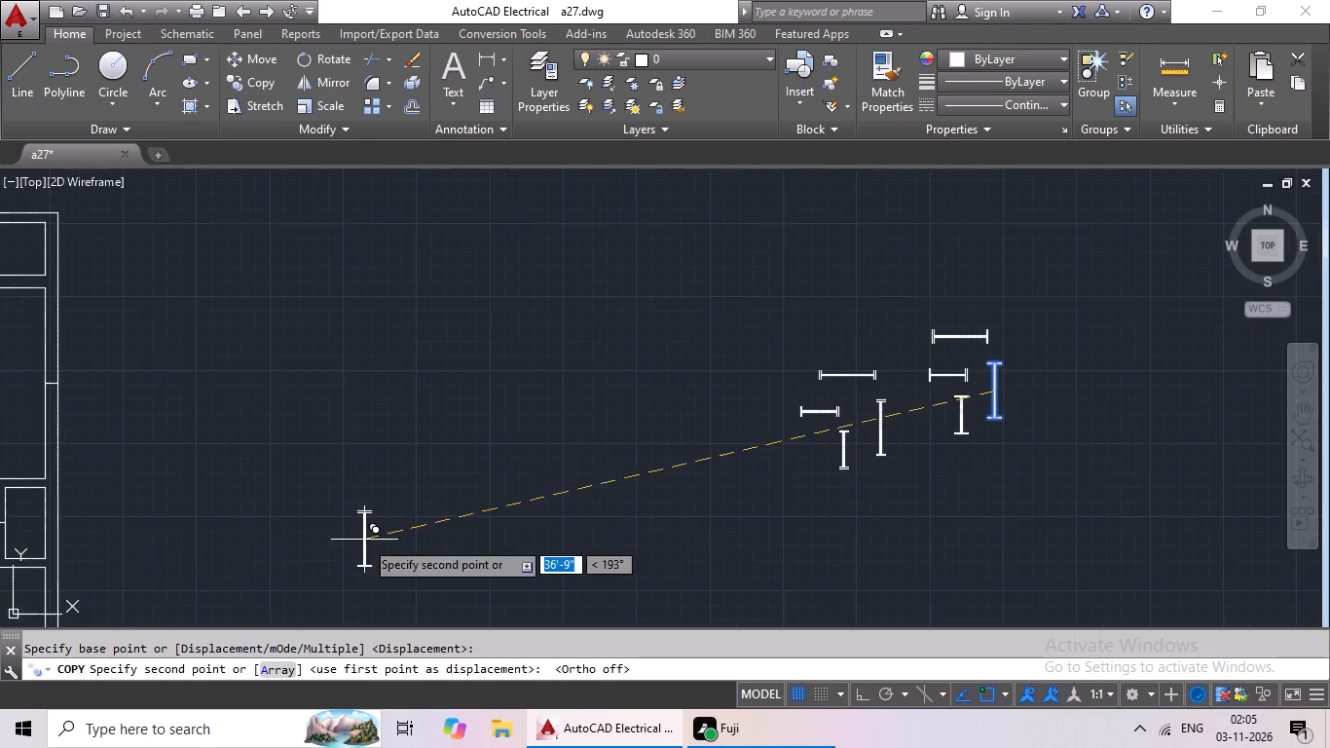
{"action": "middle_click_drag", "start_coordinate": [363, 540], "coordinate": [600, 522]}
{"action": "middle_click_drag", "start_coordinate": [341, 436], "coordinate": [584, 522]}
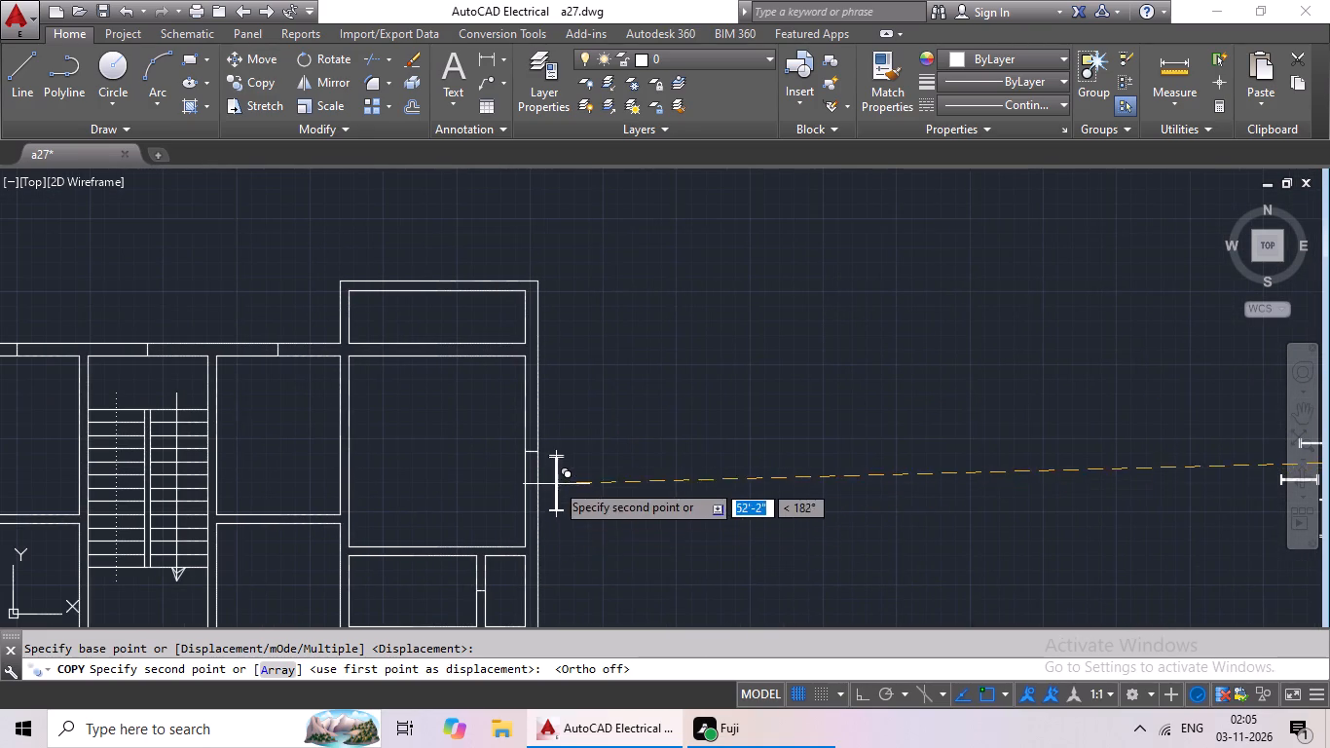
{"action": "scroll", "coordinate": [543, 459], "scroll_direction": "up", "scroll_amount": 5}
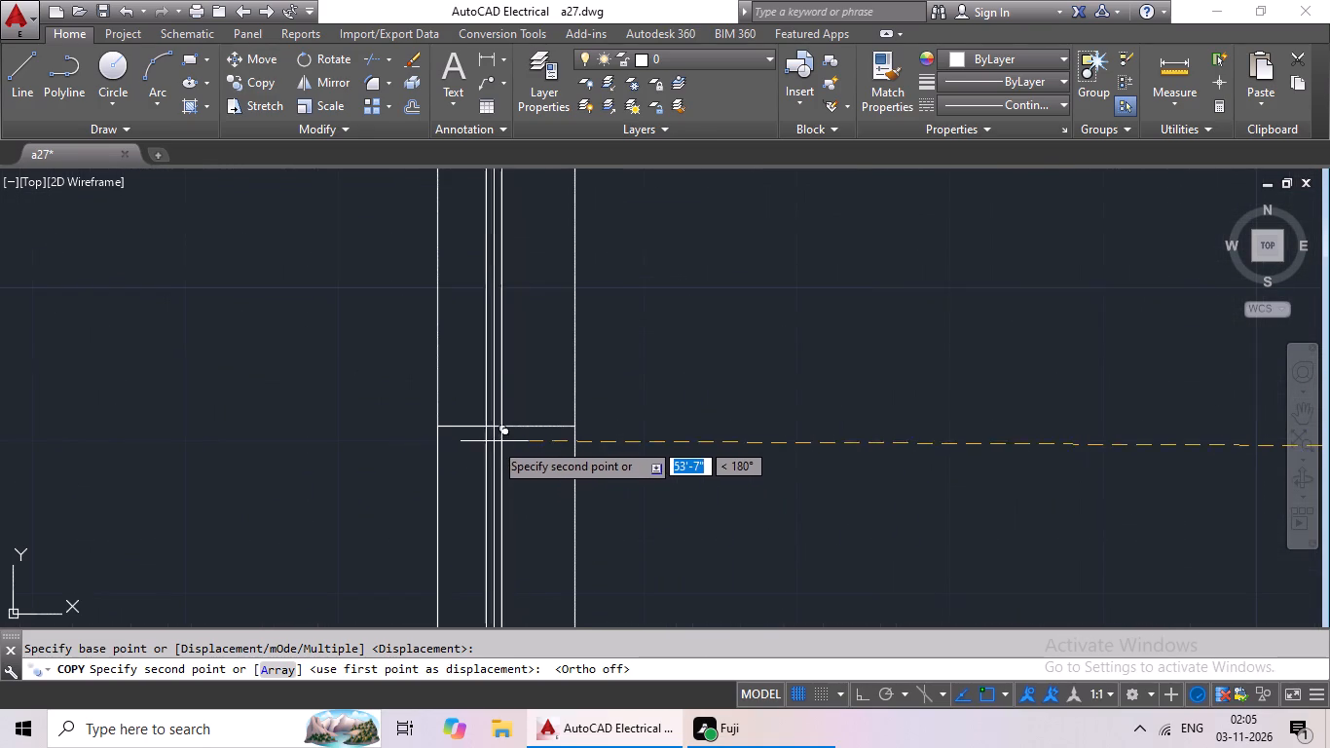
{"action": "left_click", "coordinate": [506, 430]}
Copy the horizontal 3' window symbol for 9" walls by its centre onto the north wall's midpoint mark in the room just east of the staircase.
{"action": "scroll", "coordinate": [726, 481], "scroll_direction": "down", "scroll_amount": 3}
{"action": "scroll", "coordinate": [850, 497], "scroll_direction": "down", "scroll_amount": 2}
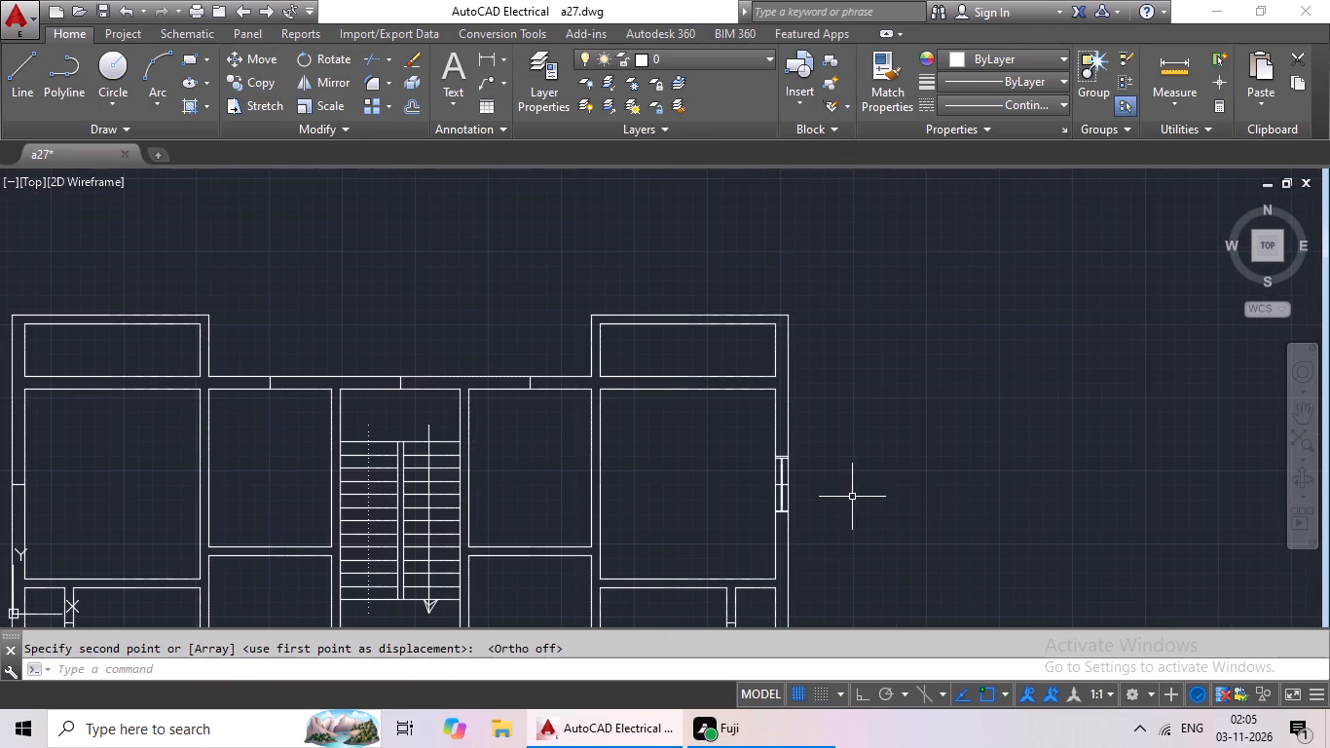
{"action": "middle_click_drag", "start_coordinate": [1005, 504], "coordinate": [697, 476]}
{"action": "scroll", "coordinate": [781, 474], "scroll_direction": "down", "scroll_amount": 2}
{"action": "middle_click_drag", "start_coordinate": [864, 495], "coordinate": [679, 470]}
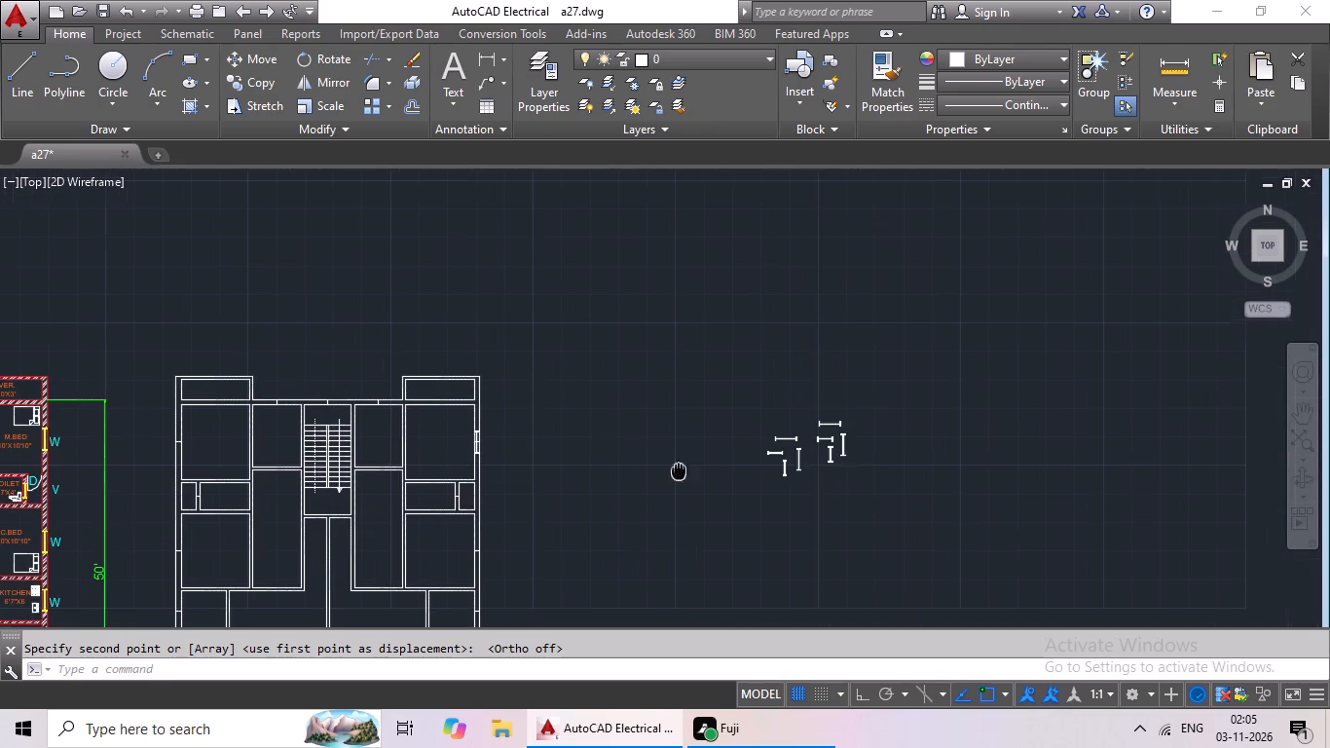
{"action": "scroll", "coordinate": [839, 424], "scroll_direction": "up", "scroll_amount": 4}
{"action": "left_click_drag", "start_coordinate": [797, 388], "coordinate": [670, 463]}
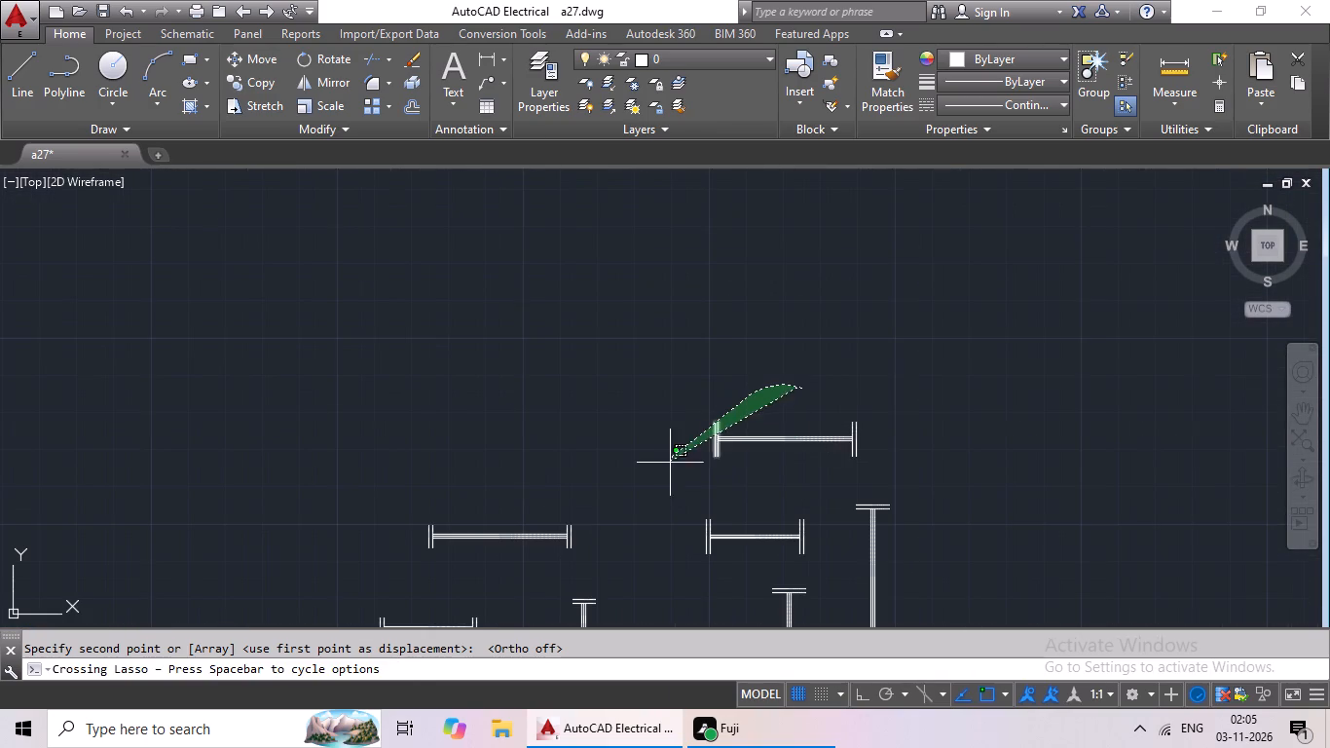
{"action": "left_click_drag", "start_coordinate": [670, 463], "coordinate": [912, 471]}
{"action": "left_click", "coordinate": [257, 81]}
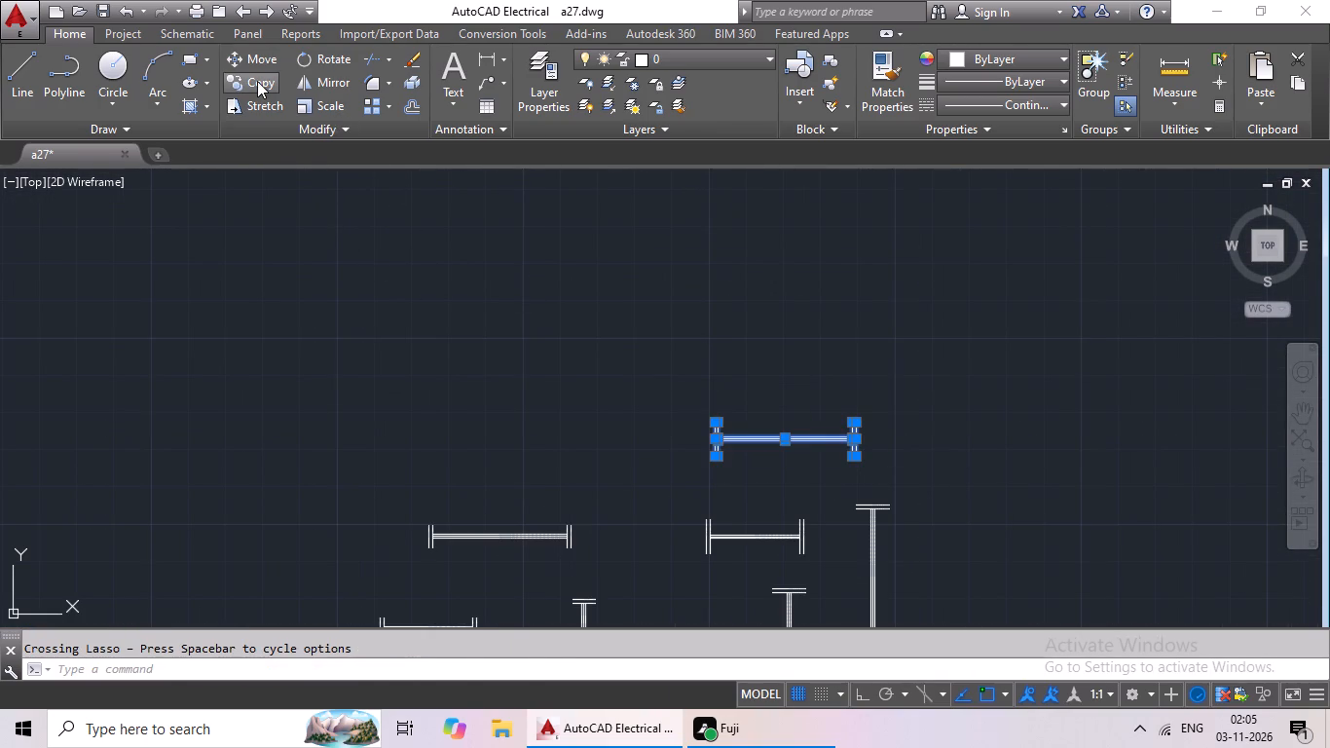
{"action": "scroll", "coordinate": [773, 437], "scroll_direction": "up", "scroll_amount": 3}
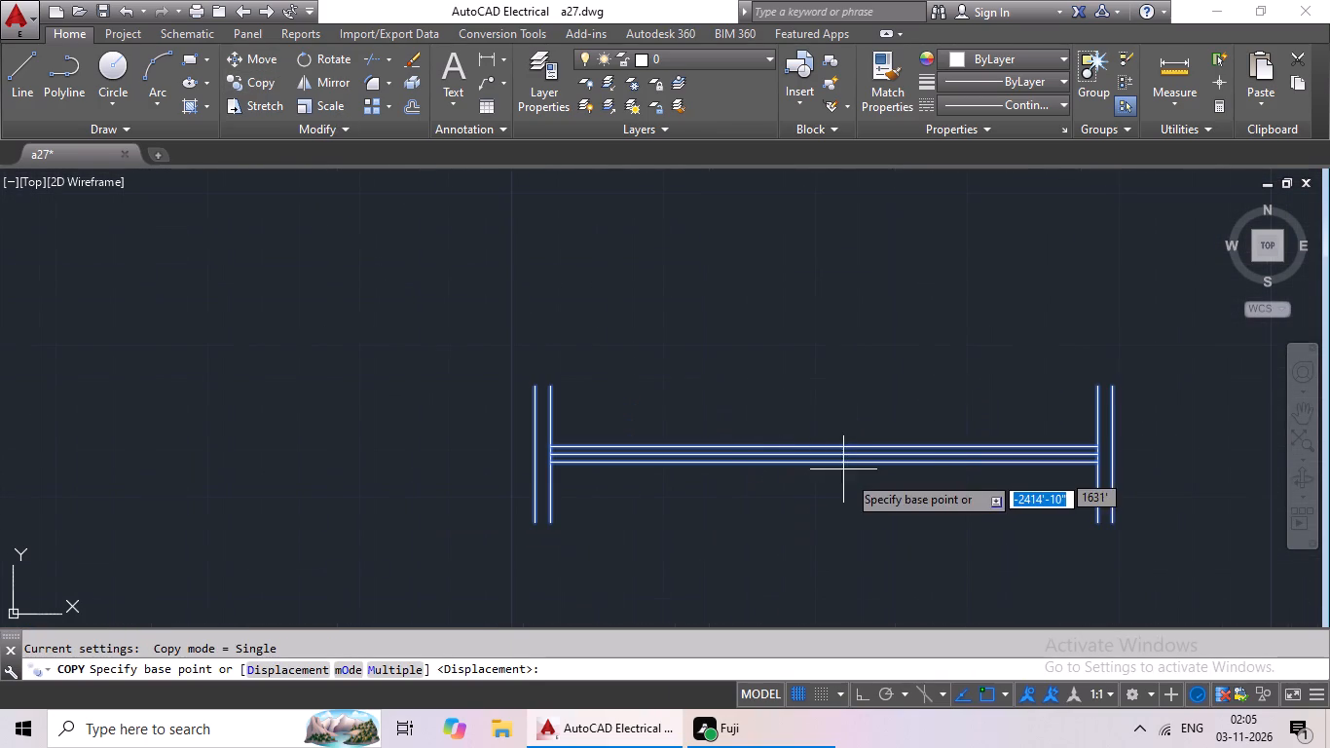
{"action": "scroll", "coordinate": [830, 453], "scroll_direction": "up", "scroll_amount": 1}
{"action": "left_click_drag", "start_coordinate": [819, 457], "coordinate": [786, 458]}
{"action": "scroll", "coordinate": [593, 460], "scroll_direction": "down", "scroll_amount": 2}
{"action": "middle_click_drag", "start_coordinate": [583, 466], "coordinate": [692, 374]}
{"action": "scroll", "coordinate": [502, 449], "scroll_direction": "down", "scroll_amount": 1}
{"action": "middle_click_drag", "start_coordinate": [355, 531], "coordinate": [626, 417]}
{"action": "middle_click_drag", "start_coordinate": [348, 524], "coordinate": [536, 438]}
{"action": "scroll", "coordinate": [279, 524], "scroll_direction": "down", "scroll_amount": 1}
{"action": "middle_click_drag", "start_coordinate": [276, 528], "coordinate": [562, 463]}
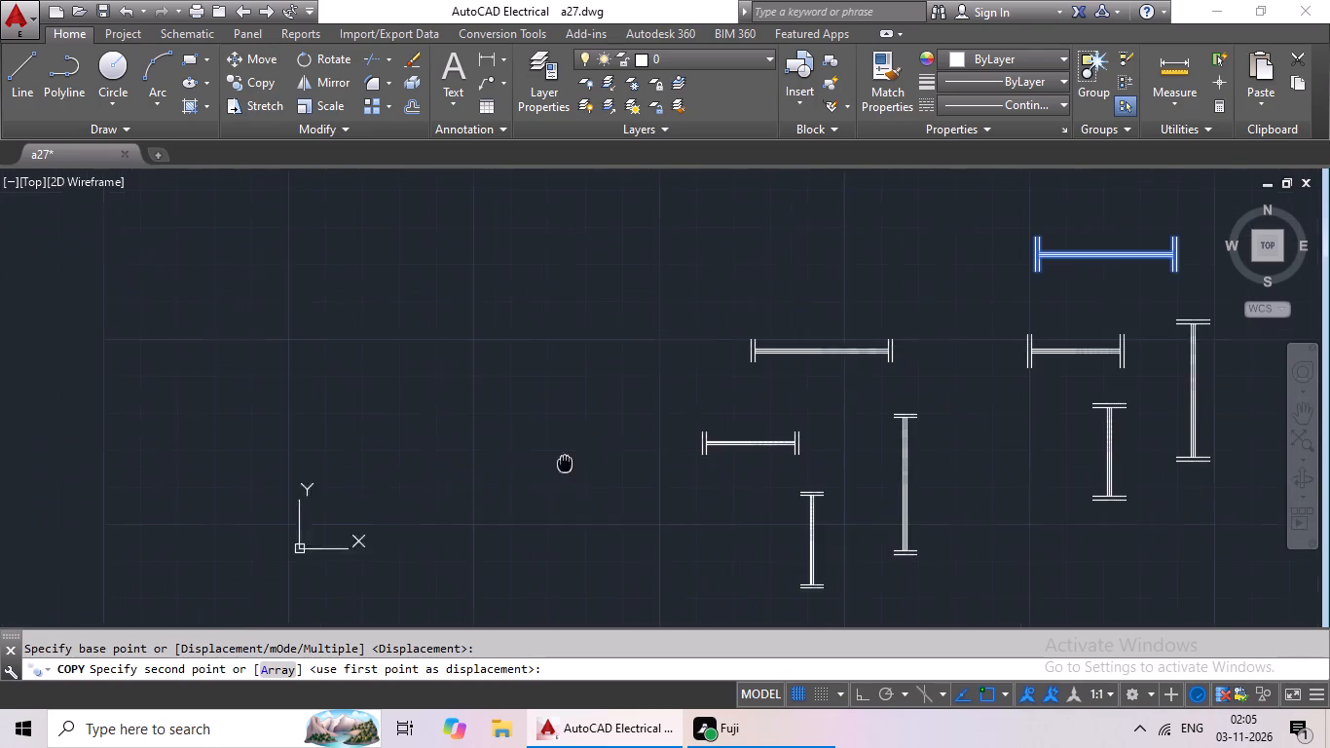
{"action": "middle_click_drag", "start_coordinate": [371, 504], "coordinate": [648, 488]}
{"action": "middle_click_drag", "start_coordinate": [331, 510], "coordinate": [575, 509]}
{"action": "middle_click_drag", "start_coordinate": [364, 494], "coordinate": [759, 506]}
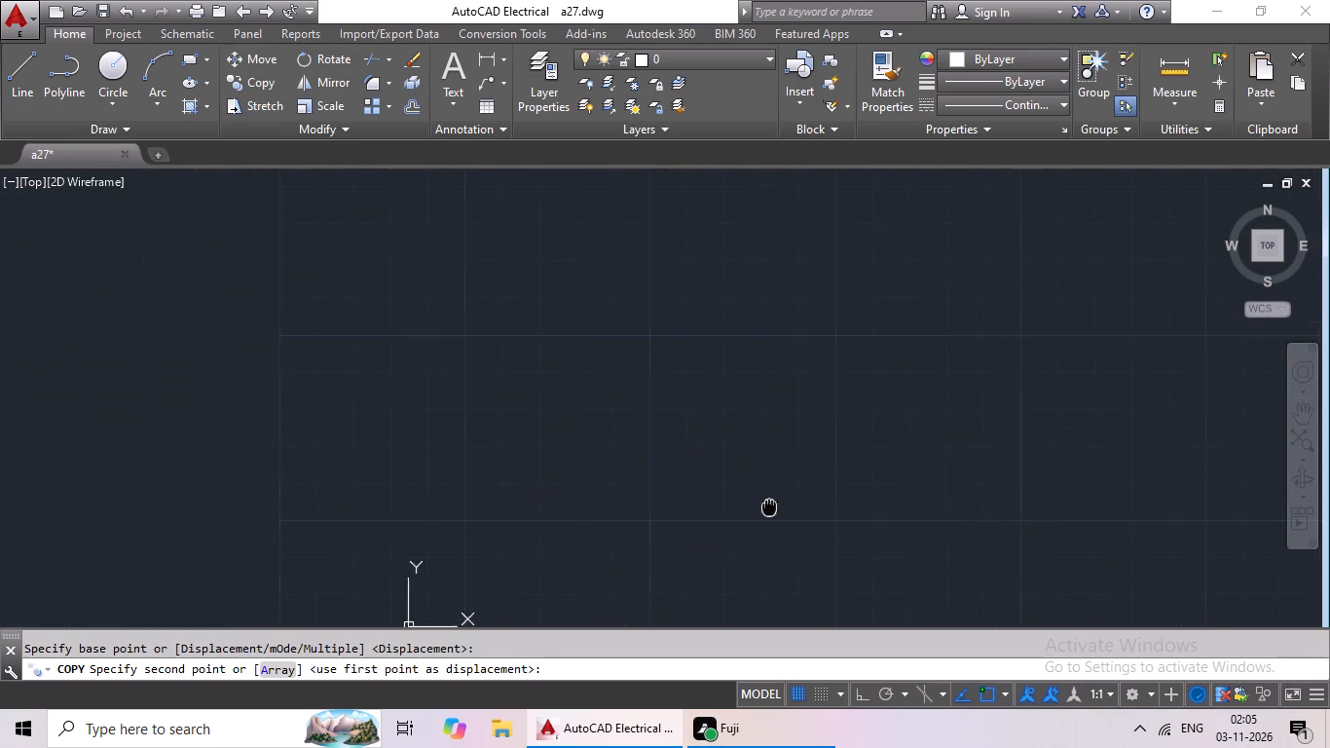
{"action": "middle_click_drag", "start_coordinate": [452, 507], "coordinate": [792, 598]}
{"action": "middle_click_drag", "start_coordinate": [509, 499], "coordinate": [951, 573]}
{"action": "middle_click_drag", "start_coordinate": [589, 467], "coordinate": [1009, 568]}
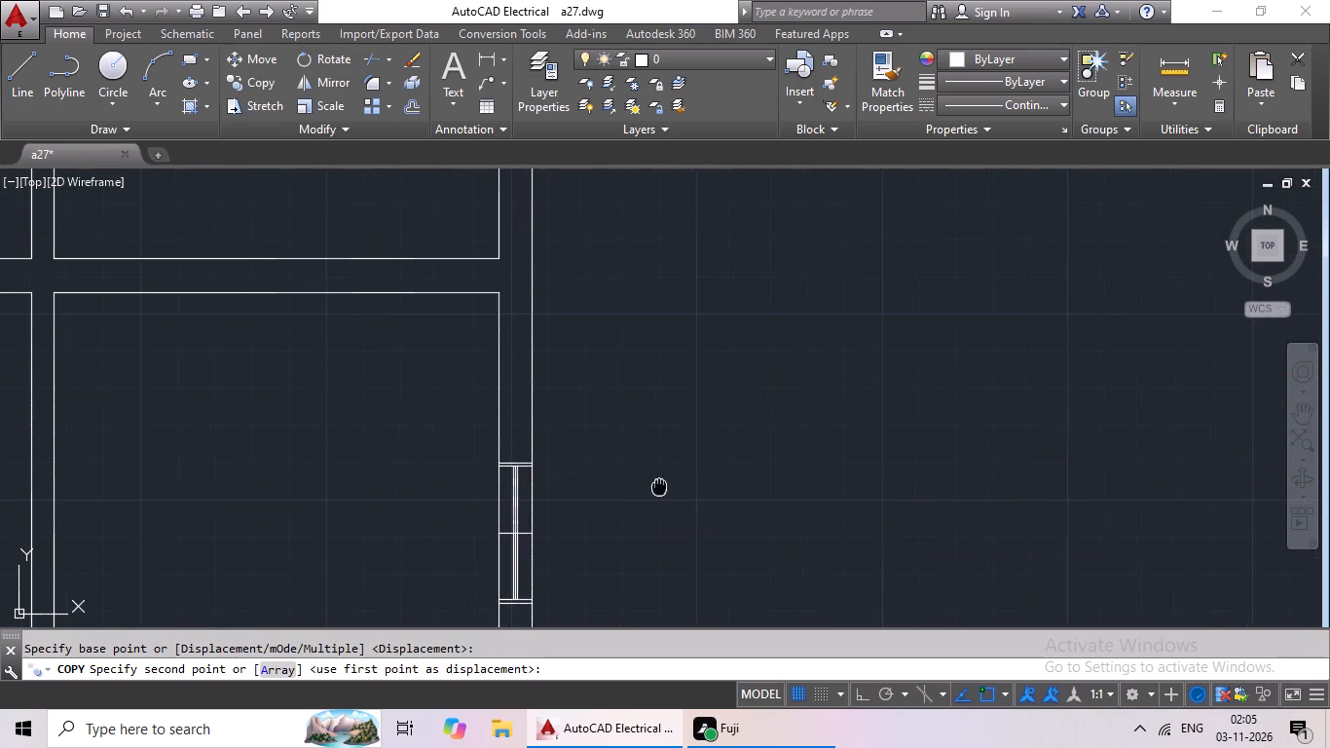
{"action": "middle_click_drag", "start_coordinate": [645, 479], "coordinate": [1049, 552]}
{"action": "scroll", "coordinate": [705, 456], "scroll_direction": "up", "scroll_amount": 4}
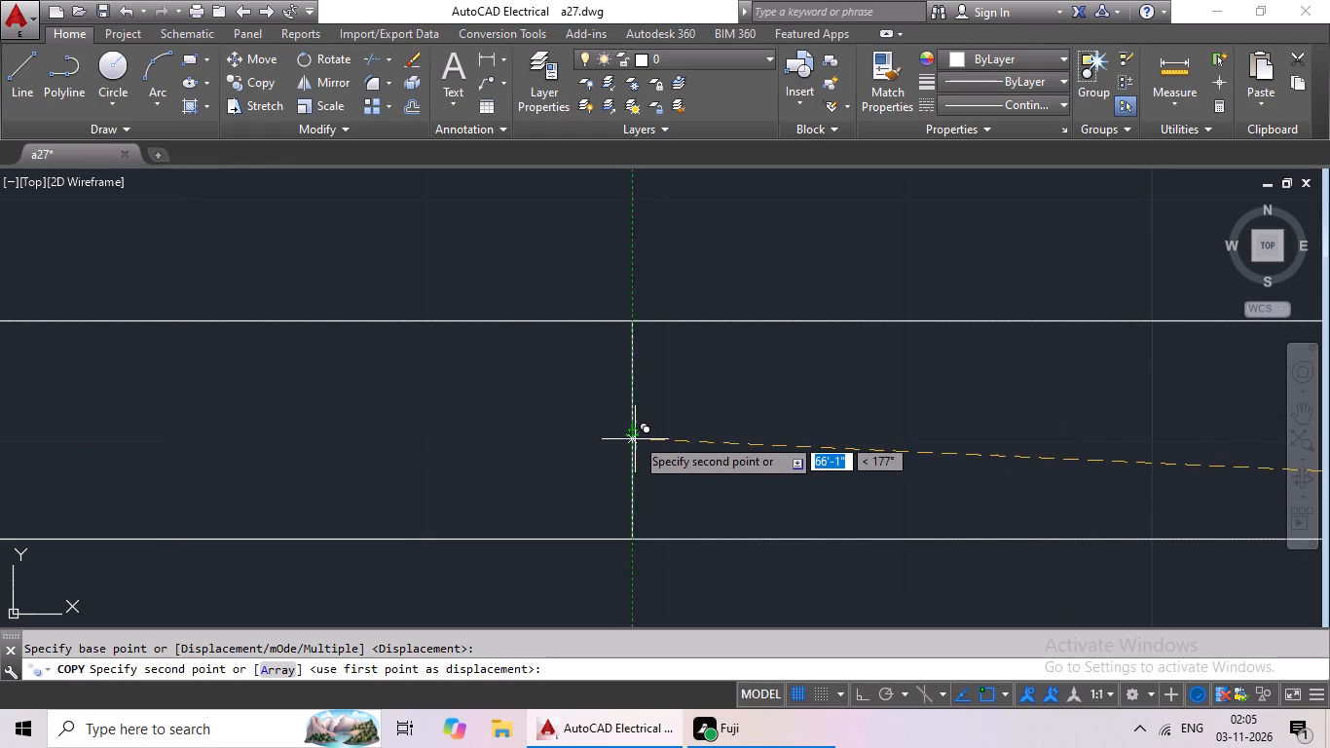
{"action": "left_click", "coordinate": [634, 431]}
Copy the horizontal 3' window symbol for 9" walls by its centre onto the north wall's midpoint mark above the staircase.
{"action": "scroll", "coordinate": [725, 463], "scroll_direction": "down", "scroll_amount": 3}
{"action": "middle_click_drag", "start_coordinate": [752, 509], "coordinate": [770, 415]}
{"action": "scroll", "coordinate": [773, 430], "scroll_direction": "down", "scroll_amount": 2}
{"action": "middle_click_drag", "start_coordinate": [772, 467], "coordinate": [744, 330]}
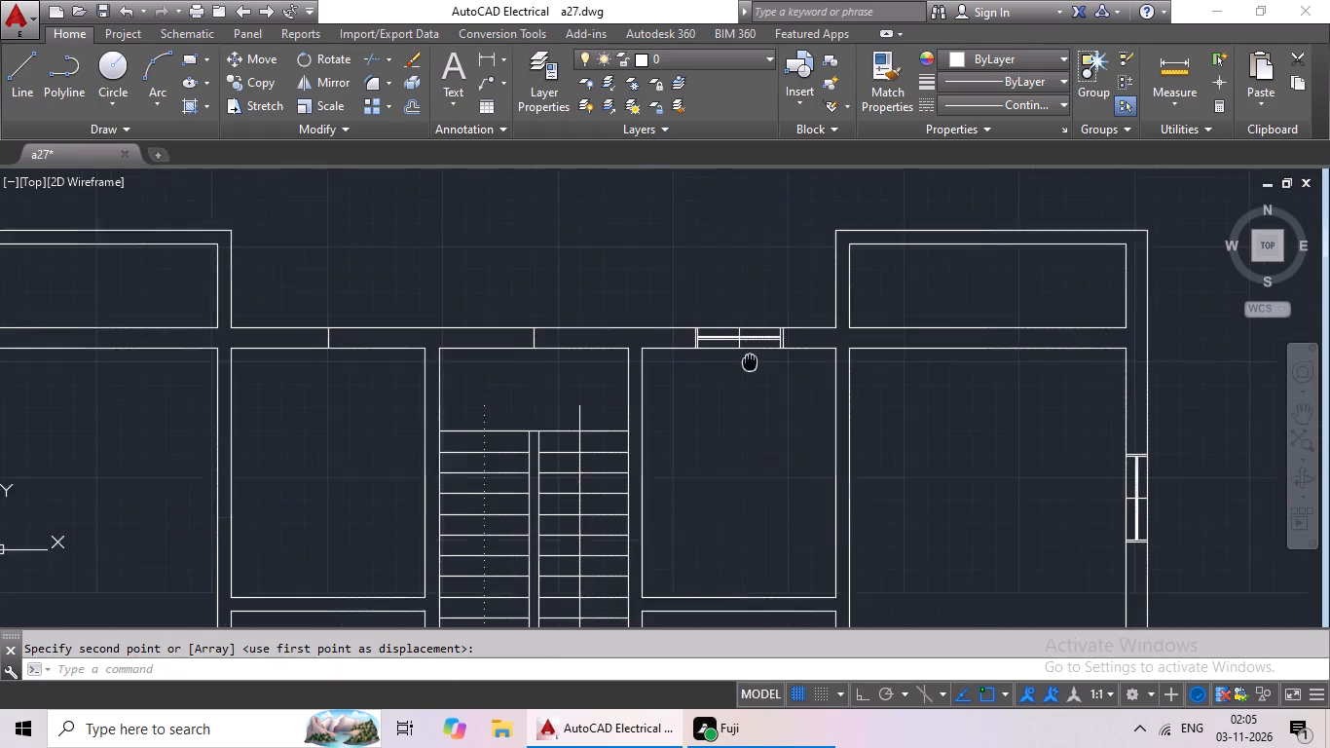
{"action": "middle_click_drag", "start_coordinate": [744, 330], "coordinate": [740, 312]}
{"action": "scroll", "coordinate": [750, 345], "scroll_direction": "down", "scroll_amount": 1}
{"action": "middle_click_drag", "start_coordinate": [1076, 403], "coordinate": [779, 349]}
{"action": "scroll", "coordinate": [849, 360], "scroll_direction": "down", "scroll_amount": 1}
{"action": "middle_click_drag", "start_coordinate": [1033, 384], "coordinate": [733, 365]}
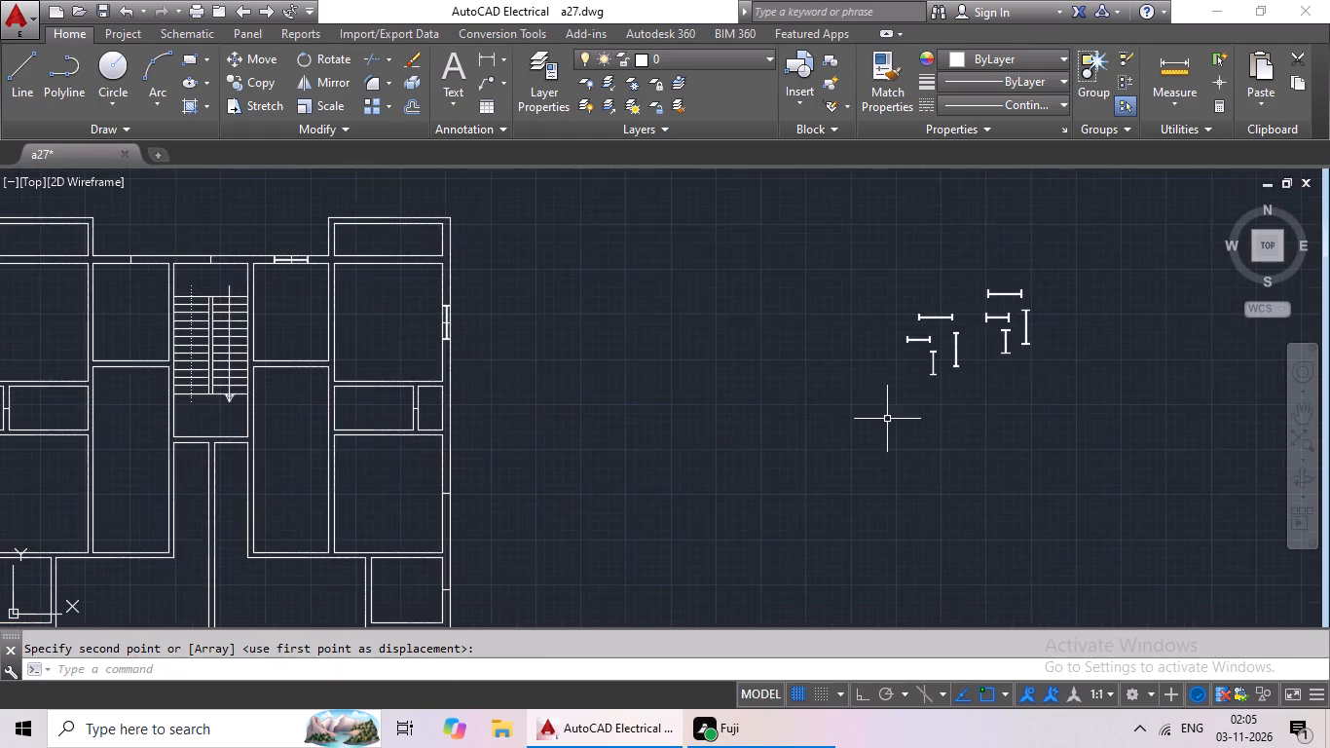
{"action": "middle_click_drag", "start_coordinate": [917, 401], "coordinate": [756, 428]}
{"action": "scroll", "coordinate": [830, 311], "scroll_direction": "up", "scroll_amount": 4}
{"action": "left_click_drag", "start_coordinate": [881, 299], "coordinate": [901, 430]}
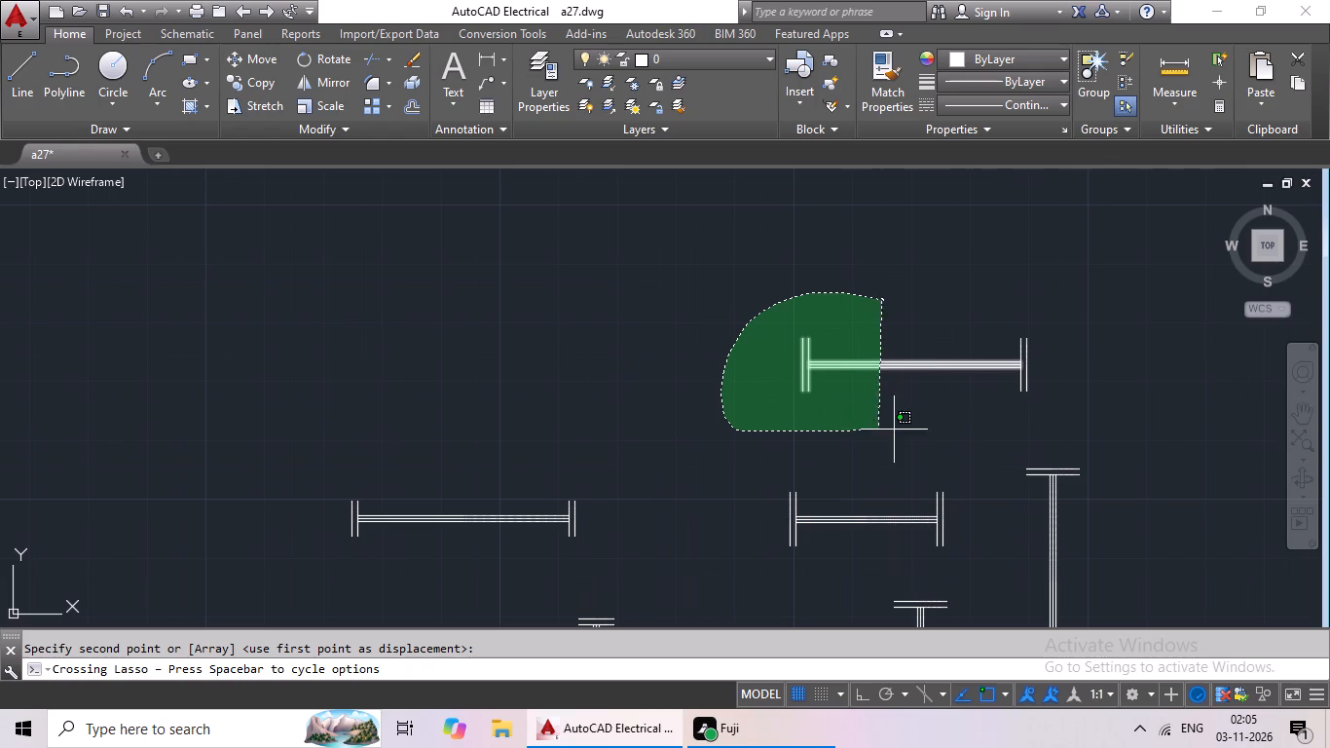
{"action": "left_click_drag", "start_coordinate": [901, 430], "coordinate": [1083, 329]}
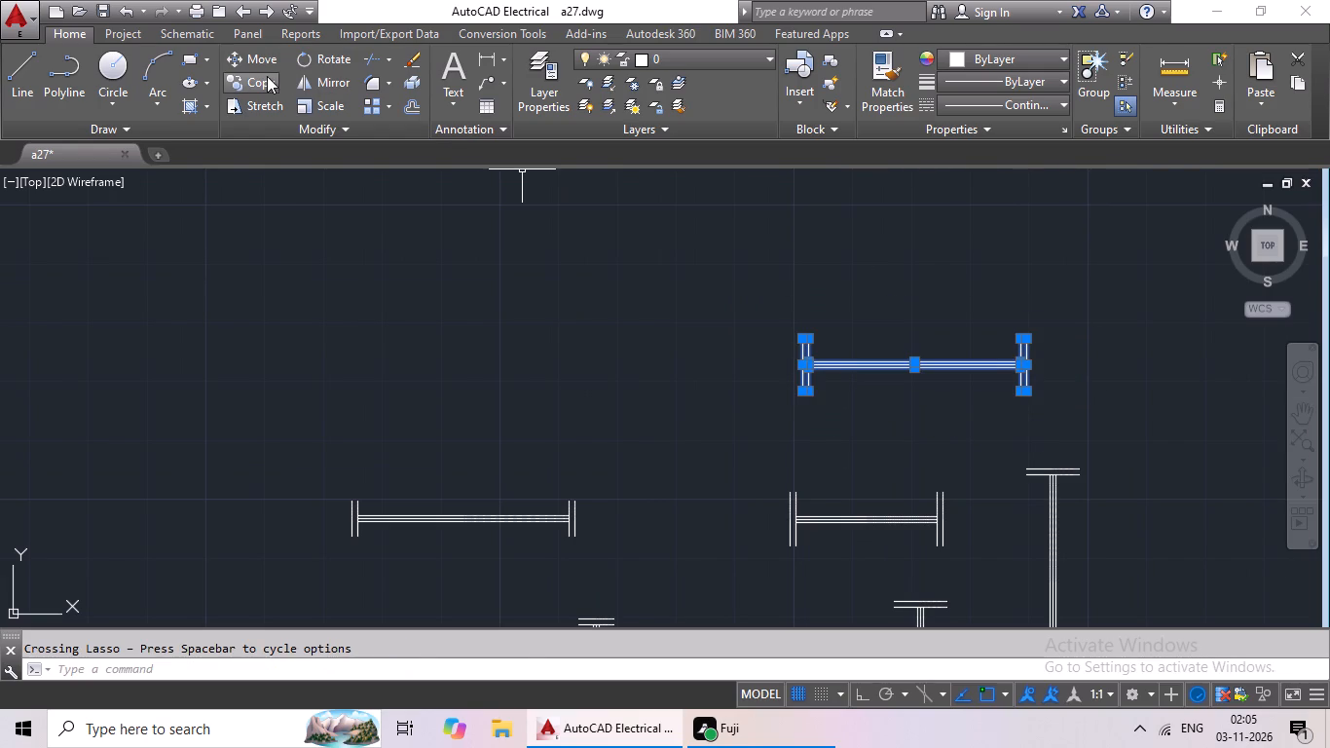
{"action": "left_click", "coordinate": [267, 76]}
{"action": "scroll", "coordinate": [925, 371], "scroll_direction": "up", "scroll_amount": 3}
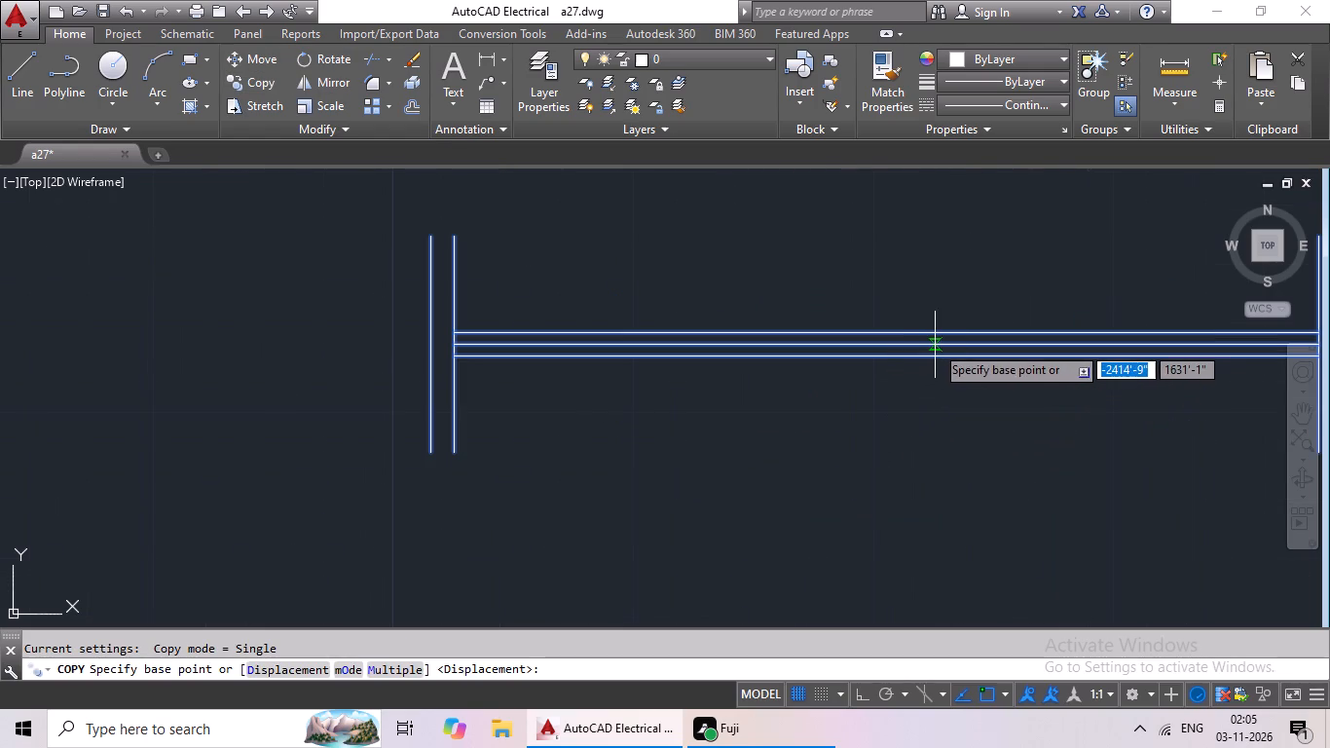
{"action": "scroll", "coordinate": [994, 349], "scroll_direction": "down", "scroll_amount": 1}
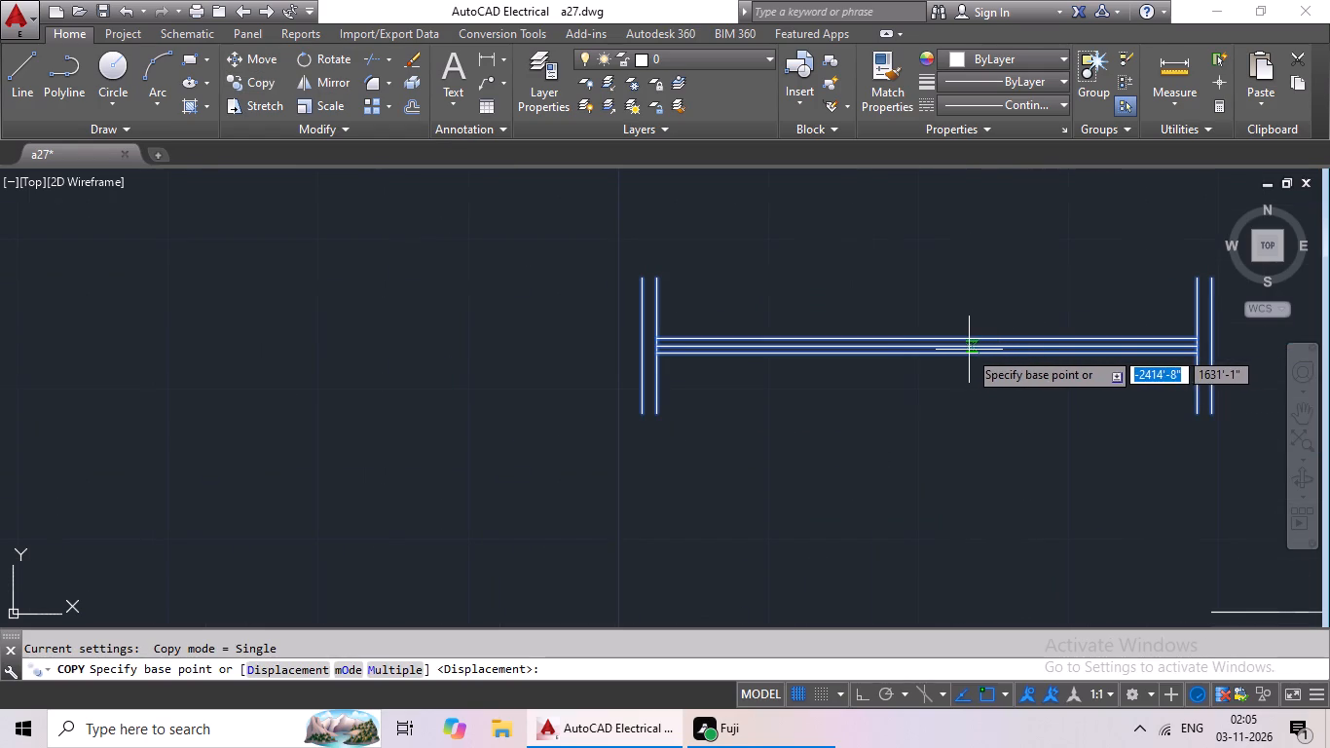
{"action": "left_click", "coordinate": [928, 347]}
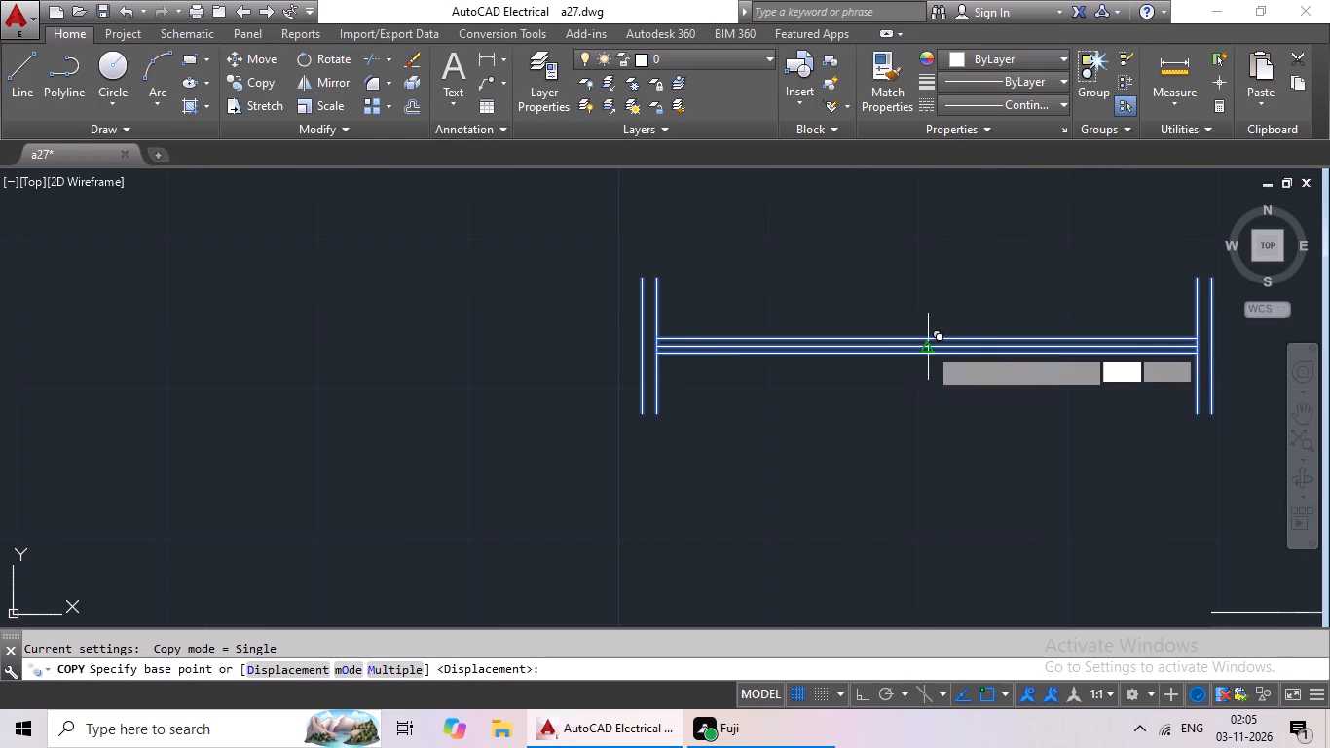
{"action": "scroll", "coordinate": [777, 379], "scroll_direction": "down", "scroll_amount": 3}
{"action": "middle_click_drag", "start_coordinate": [761, 387], "coordinate": [869, 331]}
{"action": "scroll", "coordinate": [790, 386], "scroll_direction": "down", "scroll_amount": 1}
{"action": "middle_click_drag", "start_coordinate": [733, 413], "coordinate": [831, 348]}
{"action": "middle_click_drag", "start_coordinate": [504, 393], "coordinate": [551, 376]}
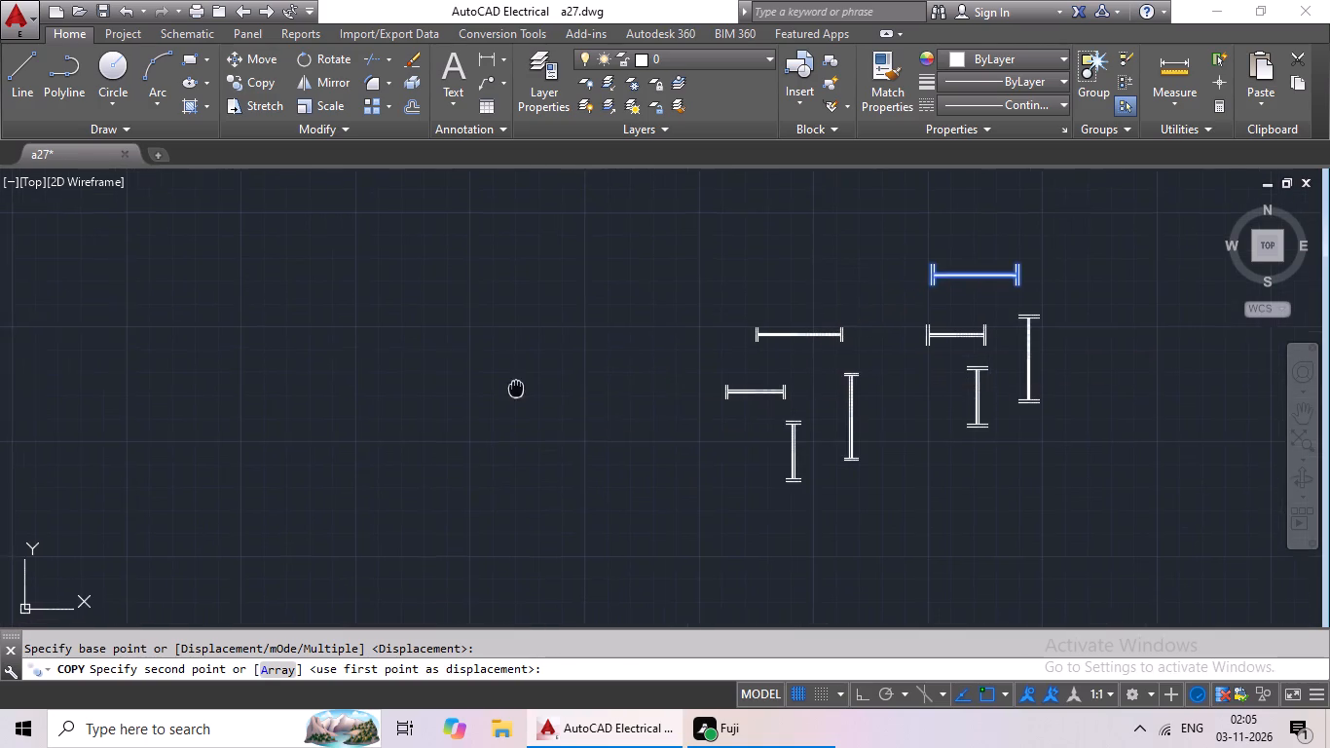
{"action": "middle_click_drag", "start_coordinate": [551, 376], "coordinate": [607, 362]}
{"action": "middle_click_drag", "start_coordinate": [403, 383], "coordinate": [707, 312]}
{"action": "scroll", "coordinate": [663, 329], "scroll_direction": "down", "scroll_amount": 1}
{"action": "middle_click_drag", "start_coordinate": [563, 358], "coordinate": [728, 336]}
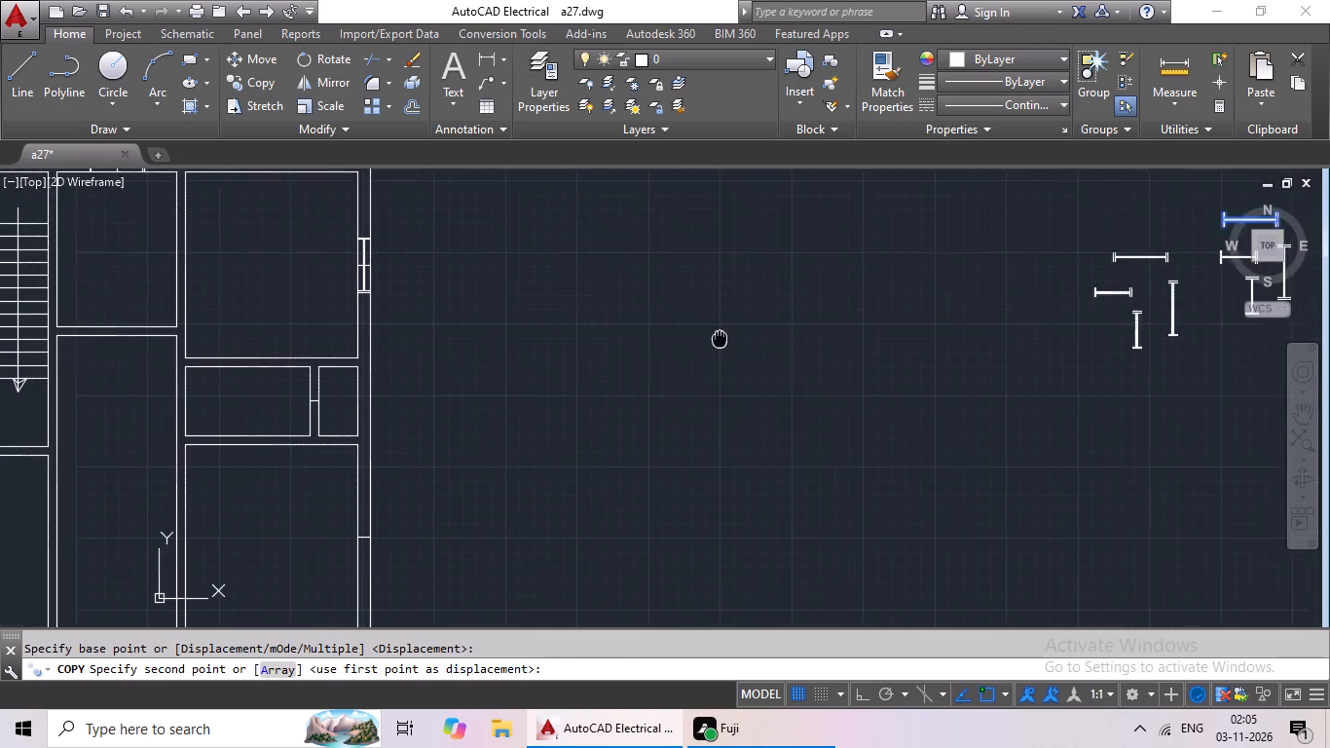
{"action": "middle_click_drag", "start_coordinate": [728, 336], "coordinate": [732, 334]}
{"action": "middle_click_drag", "start_coordinate": [561, 318], "coordinate": [865, 379]}
{"action": "middle_click_drag", "start_coordinate": [597, 305], "coordinate": [963, 393]}
{"action": "scroll", "coordinate": [708, 300], "scroll_direction": "up", "scroll_amount": 2}
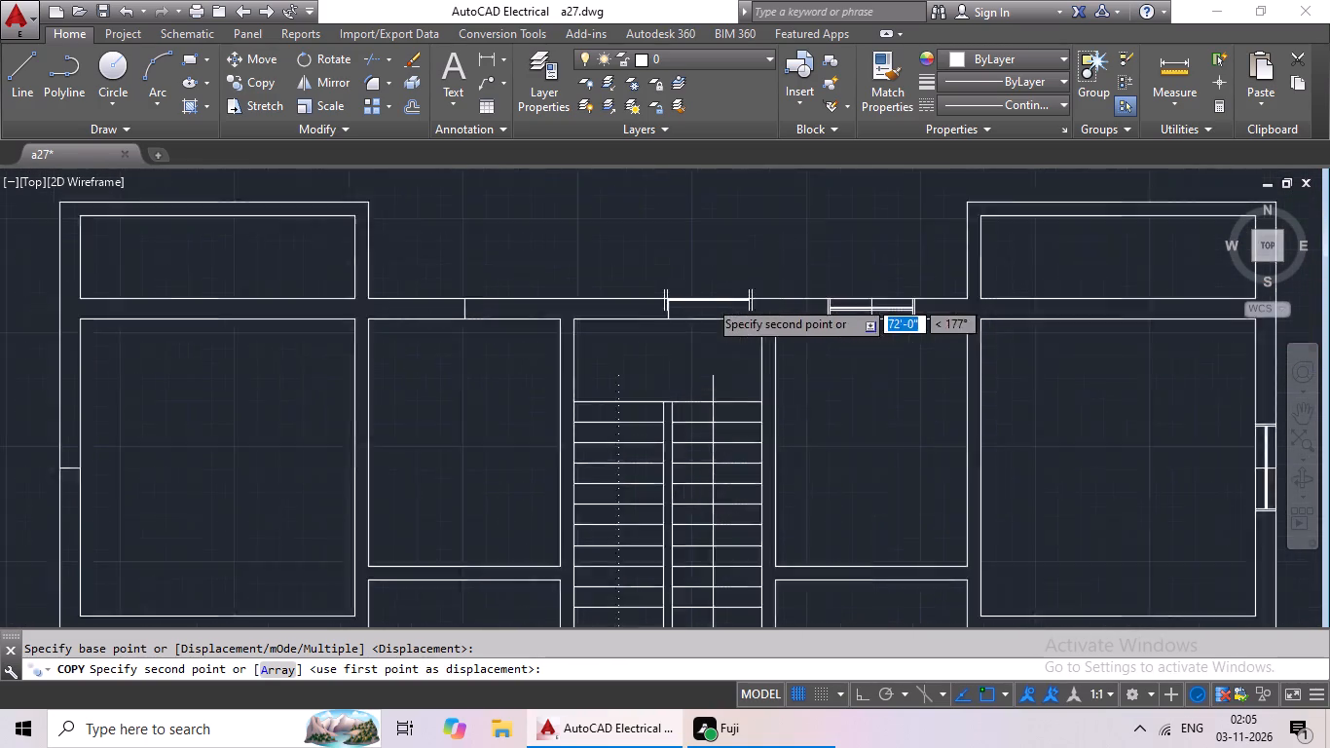
{"action": "scroll", "coordinate": [708, 299], "scroll_direction": "up", "scroll_amount": 2}
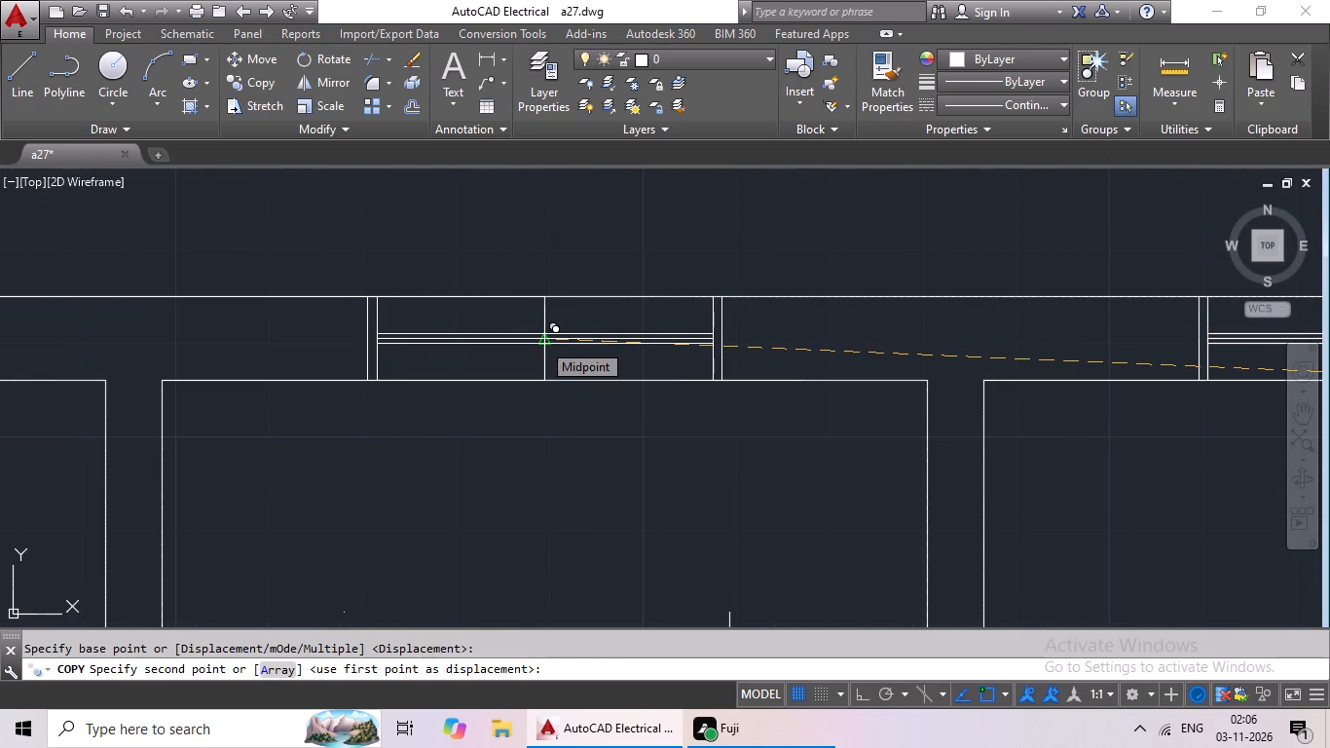
{"action": "left_click_drag", "start_coordinate": [541, 342], "coordinate": [550, 345]}
Copy the horizontal 3' window symbol for 9" walls by its centre onto the north wall's midpoint mark in the room just west of the staircase.
{"action": "scroll", "coordinate": [742, 393], "scroll_direction": "down", "scroll_amount": 3}
{"action": "middle_click_drag", "start_coordinate": [773, 444], "coordinate": [799, 321]}
{"action": "scroll", "coordinate": [893, 381], "scroll_direction": "down", "scroll_amount": 1}
{"action": "middle_click_drag", "start_coordinate": [887, 399], "coordinate": [599, 360]}
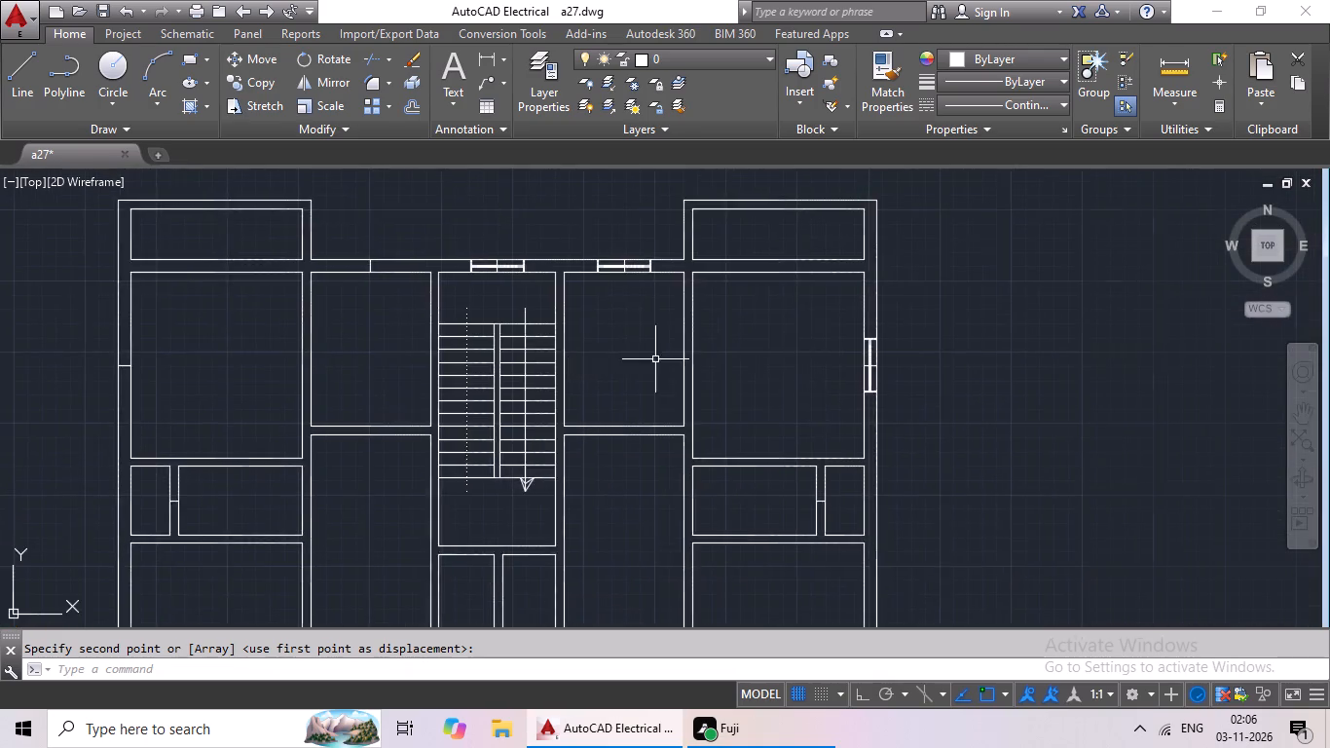
{"action": "scroll", "coordinate": [807, 342], "scroll_direction": "down", "scroll_amount": 2}
{"action": "middle_click_drag", "start_coordinate": [851, 360], "coordinate": [607, 362]}
{"action": "middle_click_drag", "start_coordinate": [838, 361], "coordinate": [788, 391]}
{"action": "scroll", "coordinate": [927, 359], "scroll_direction": "up", "scroll_amount": 4}
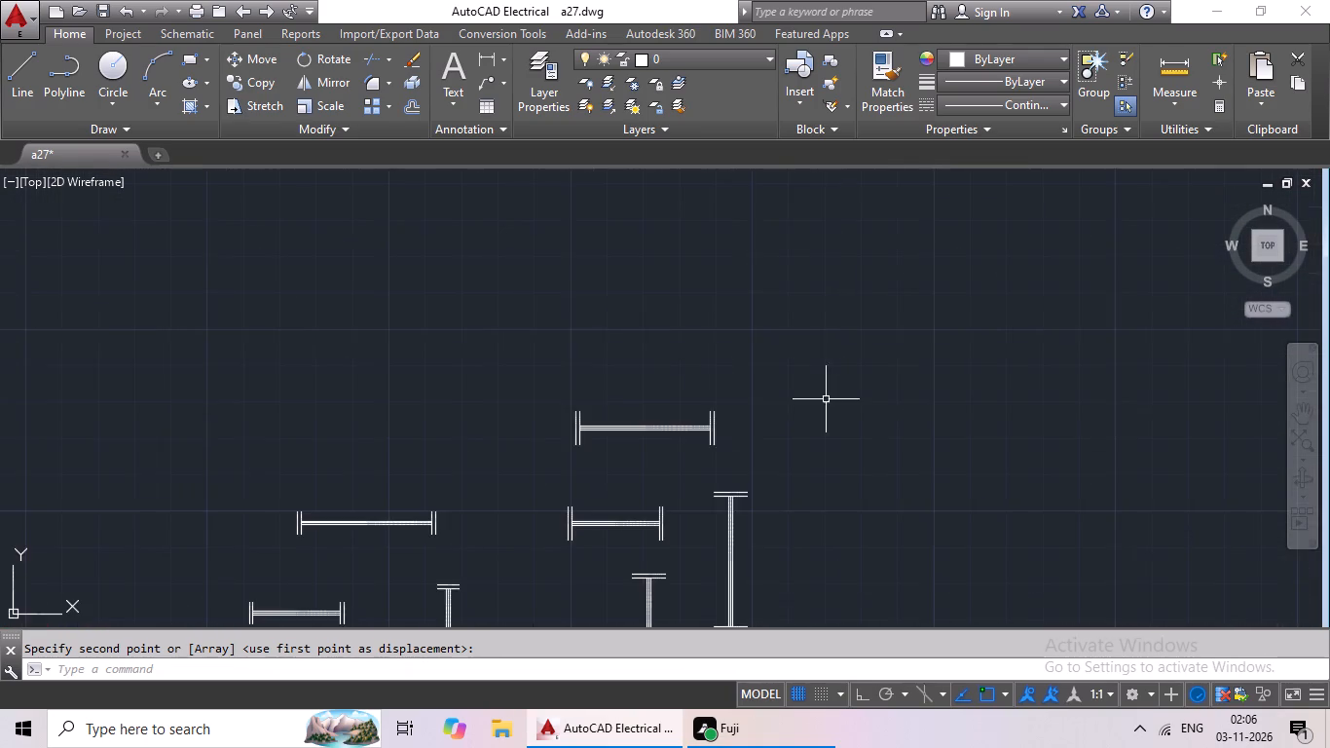
{"action": "scroll", "coordinate": [691, 443], "scroll_direction": "up", "scroll_amount": 3}
{"action": "left_click_drag", "start_coordinate": [563, 270], "coordinate": [935, 372]}
{"action": "left_click", "coordinate": [248, 80]}
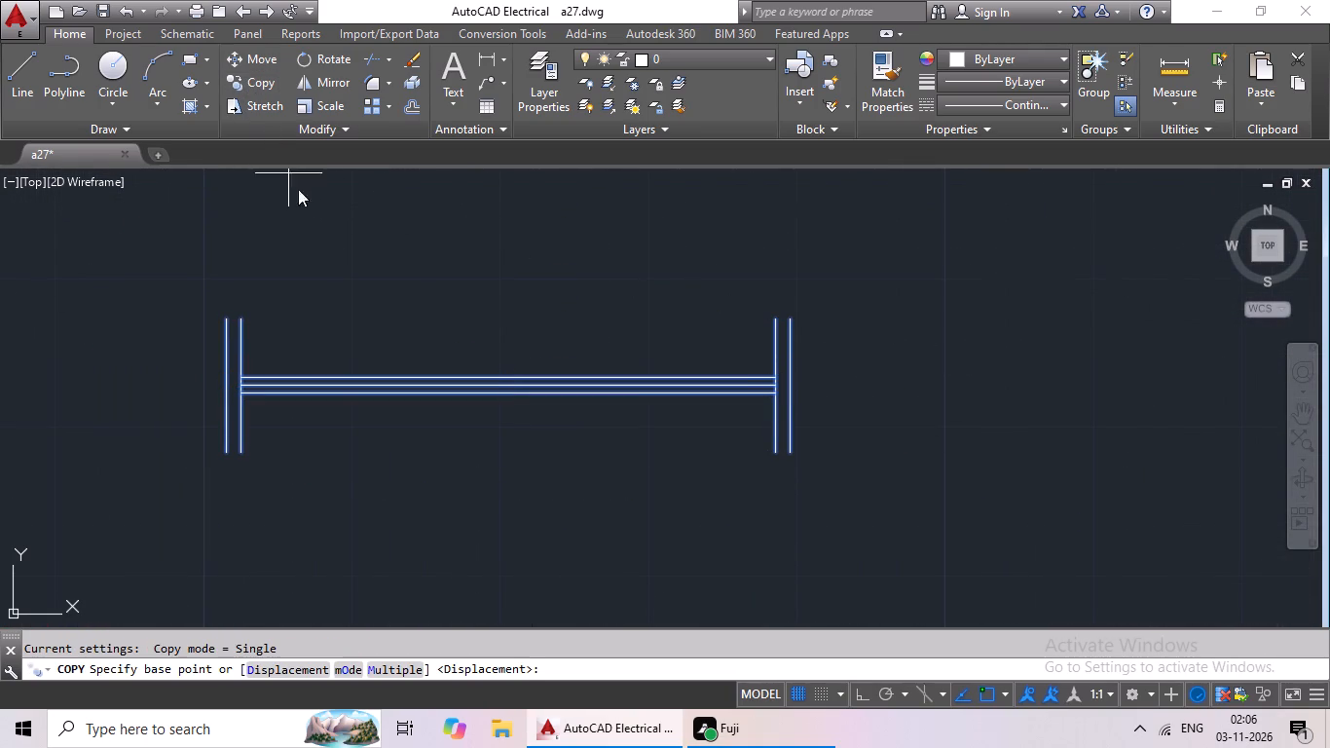
{"action": "left_click_drag", "start_coordinate": [509, 384], "coordinate": [495, 391]}
{"action": "scroll", "coordinate": [310, 427], "scroll_direction": "down", "scroll_amount": 1}
{"action": "middle_click_drag", "start_coordinate": [310, 427], "coordinate": [317, 425]}
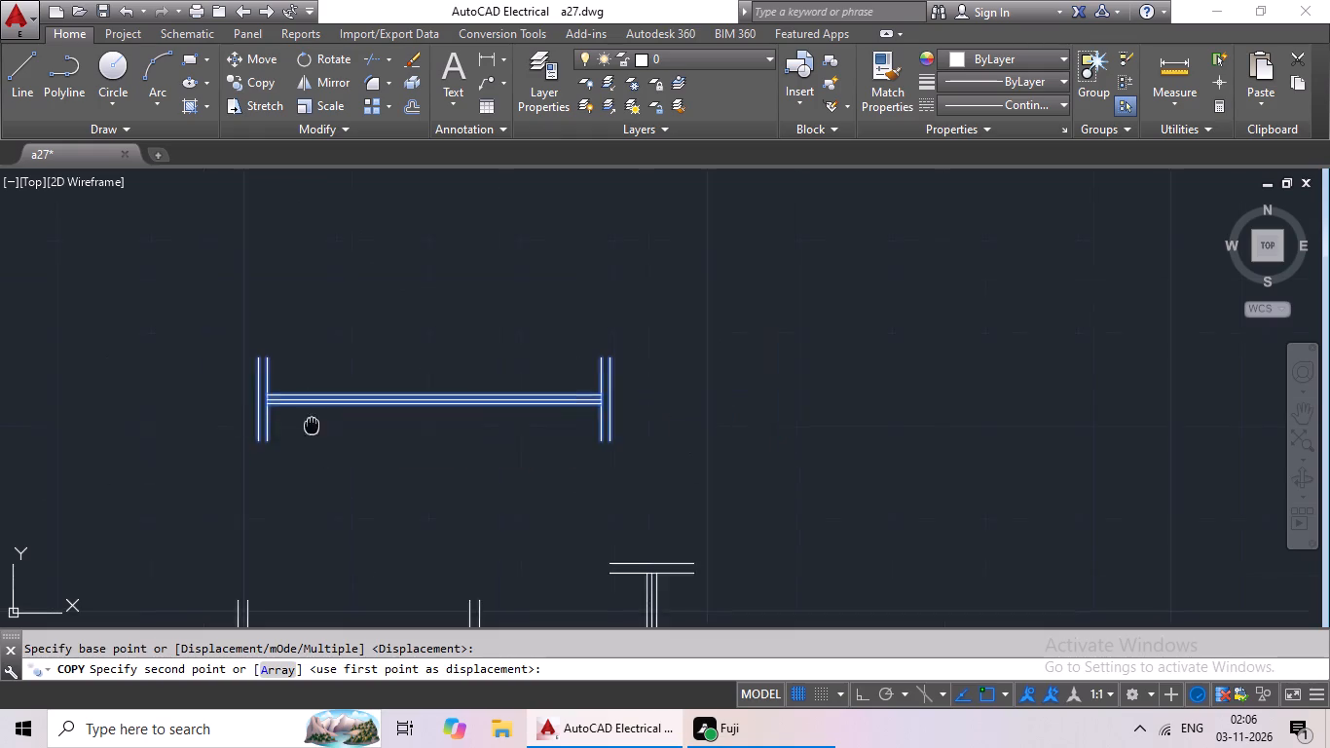
{"action": "middle_click_drag", "start_coordinate": [317, 425], "coordinate": [648, 256]}
{"action": "scroll", "coordinate": [629, 305], "scroll_direction": "down", "scroll_amount": 1}
{"action": "middle_click_drag", "start_coordinate": [471, 423], "coordinate": [802, 334]}
{"action": "scroll", "coordinate": [262, 426], "scroll_direction": "down", "scroll_amount": 1}
{"action": "middle_click_drag", "start_coordinate": [256, 430], "coordinate": [653, 353]}
{"action": "scroll", "coordinate": [370, 417], "scroll_direction": "down", "scroll_amount": 1}
{"action": "middle_click_drag", "start_coordinate": [370, 417], "coordinate": [710, 379]}
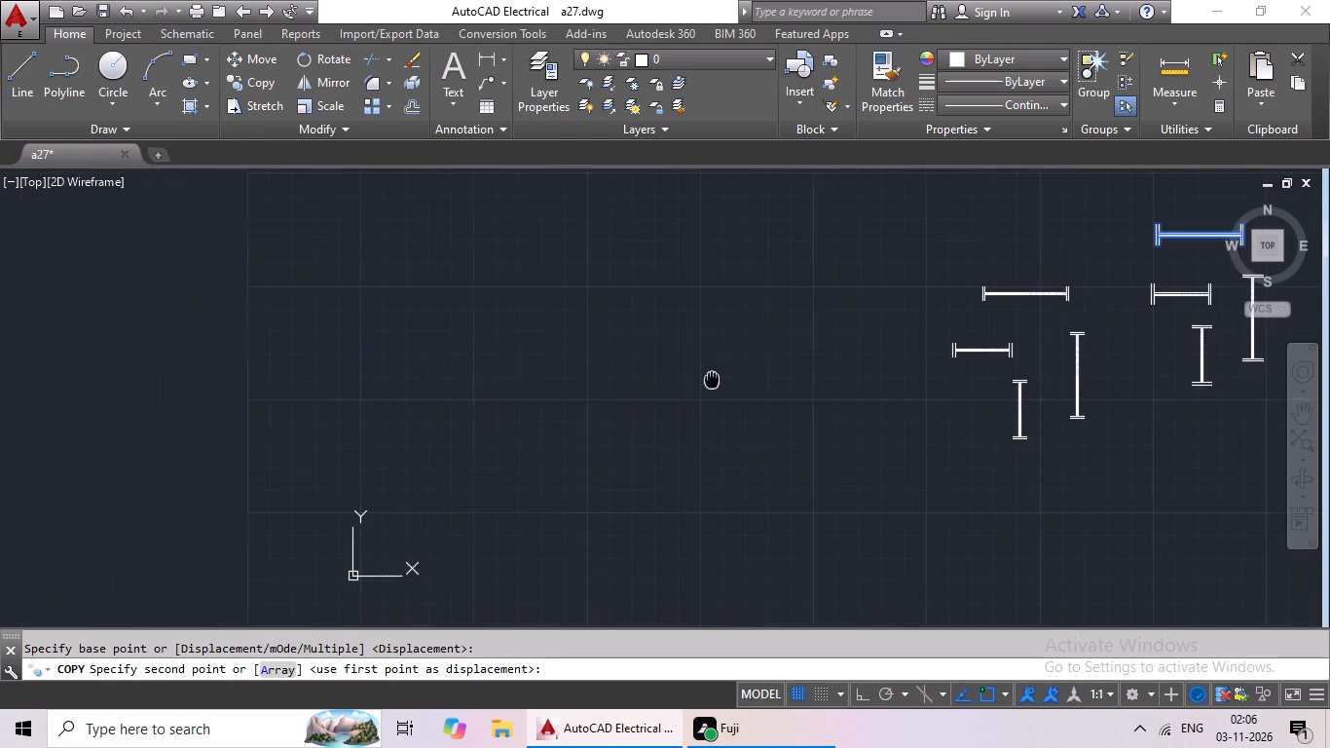
{"action": "middle_click_drag", "start_coordinate": [494, 381], "coordinate": [857, 452]}
{"action": "middle_click_drag", "start_coordinate": [516, 402], "coordinate": [1014, 468]}
{"action": "middle_click_drag", "start_coordinate": [357, 336], "coordinate": [932, 440]}
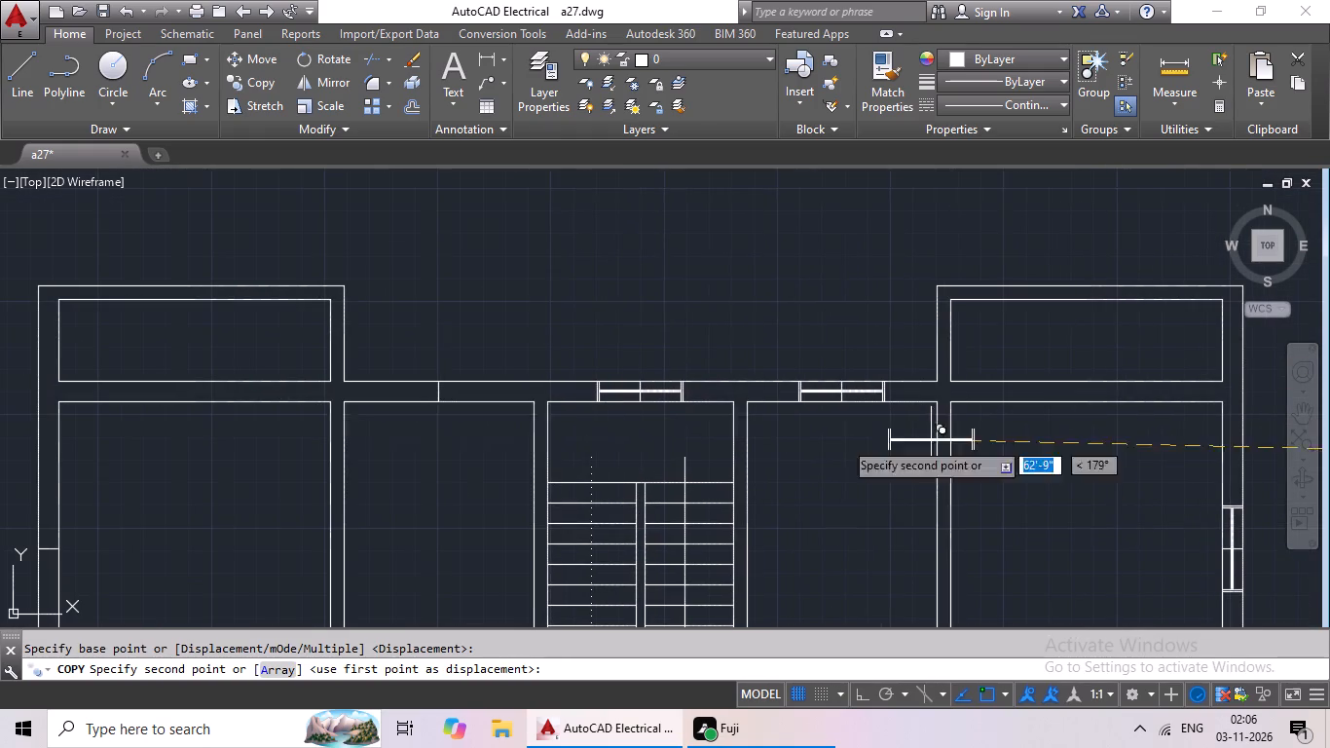
{"action": "left_click", "coordinate": [438, 391]}
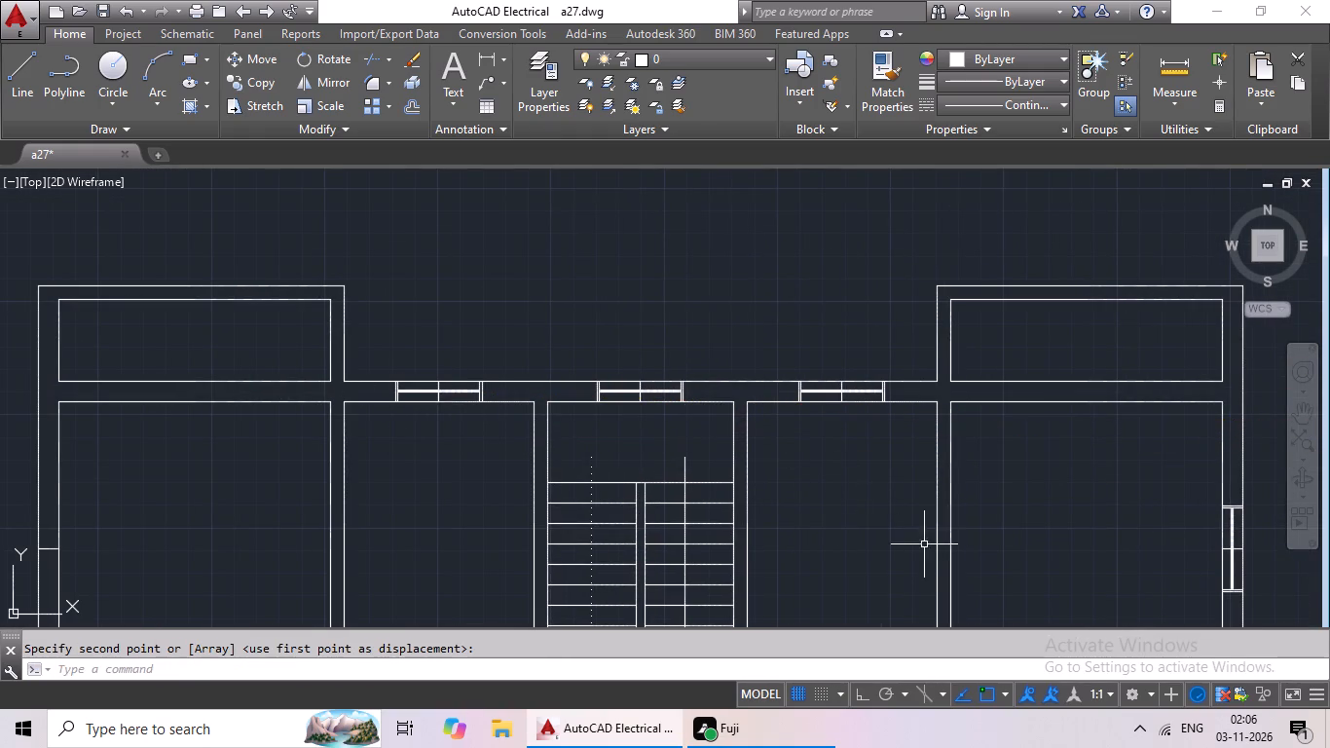
Copy the vertical 2' window symbol for 6" walls by its centre onto the midpoint mark in the partition between the two small east-side rooms.
{"action": "middle_click_drag", "start_coordinate": [933, 544], "coordinate": [887, 359]}
{"action": "scroll", "coordinate": [896, 364], "scroll_direction": "down", "scroll_amount": 2}
{"action": "middle_click_drag", "start_coordinate": [954, 401], "coordinate": [794, 393]}
{"action": "middle_click_drag", "start_coordinate": [1070, 385], "coordinate": [979, 370]}
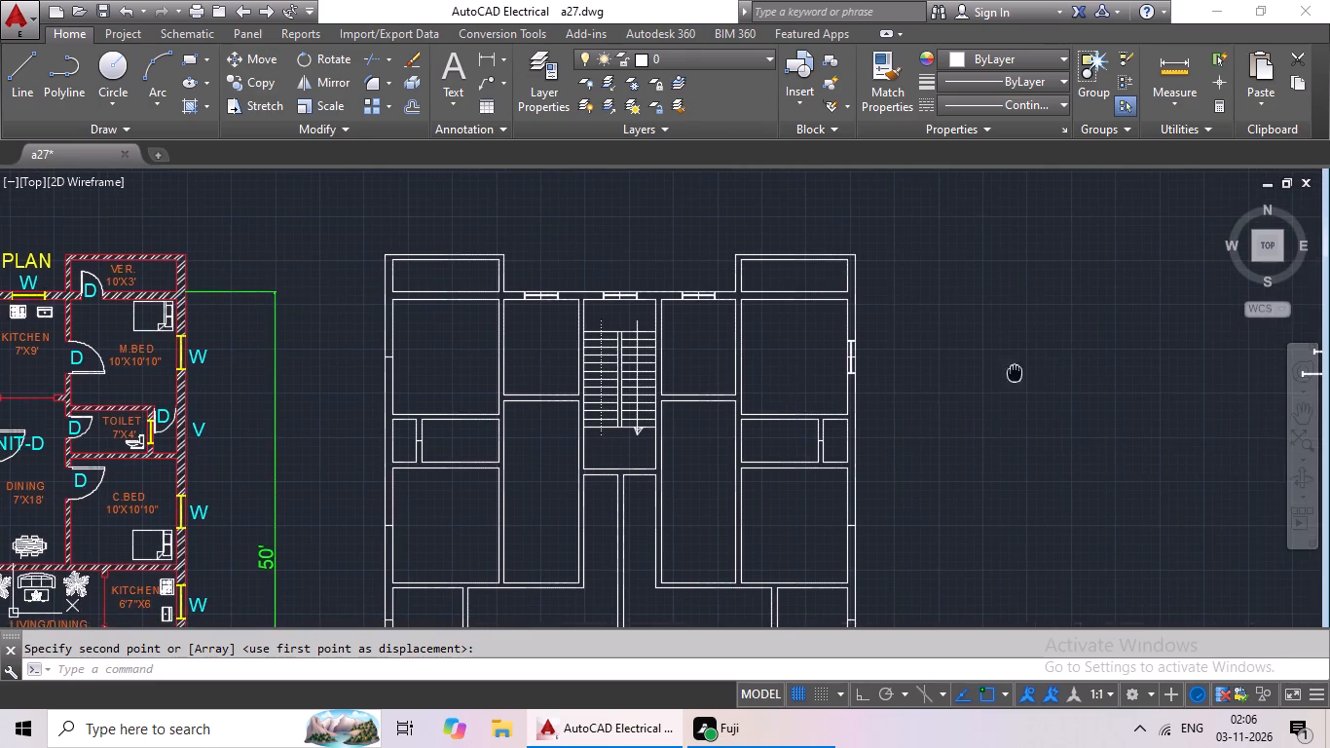
{"action": "middle_click_drag", "start_coordinate": [979, 370], "coordinate": [919, 370]}
{"action": "middle_click_drag", "start_coordinate": [1054, 394], "coordinate": [715, 393]}
{"action": "middle_click_drag", "start_coordinate": [847, 397], "coordinate": [738, 442]}
{"action": "scroll", "coordinate": [807, 395], "scroll_direction": "up", "scroll_amount": 1}
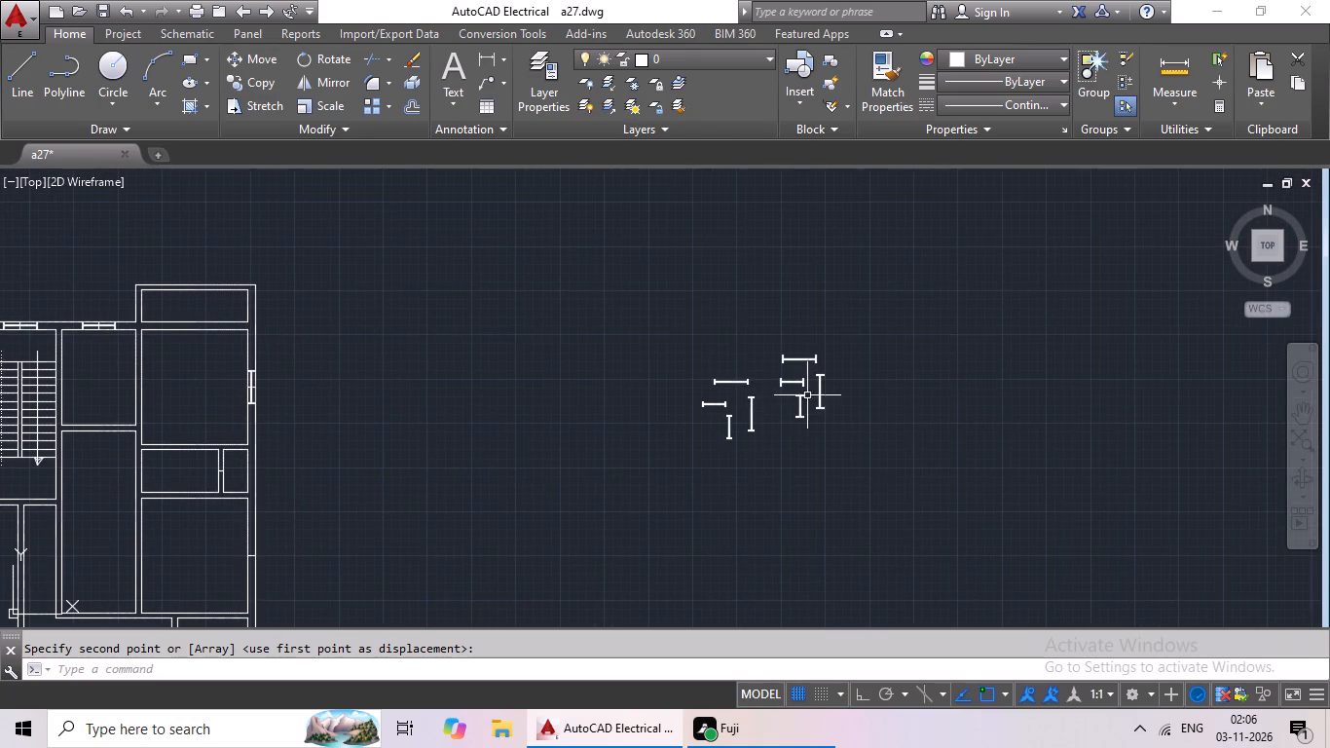
{"action": "scroll", "coordinate": [807, 395], "scroll_direction": "up", "scroll_amount": 2}
{"action": "left_click_drag", "start_coordinate": [506, 464], "coordinate": [511, 577]}
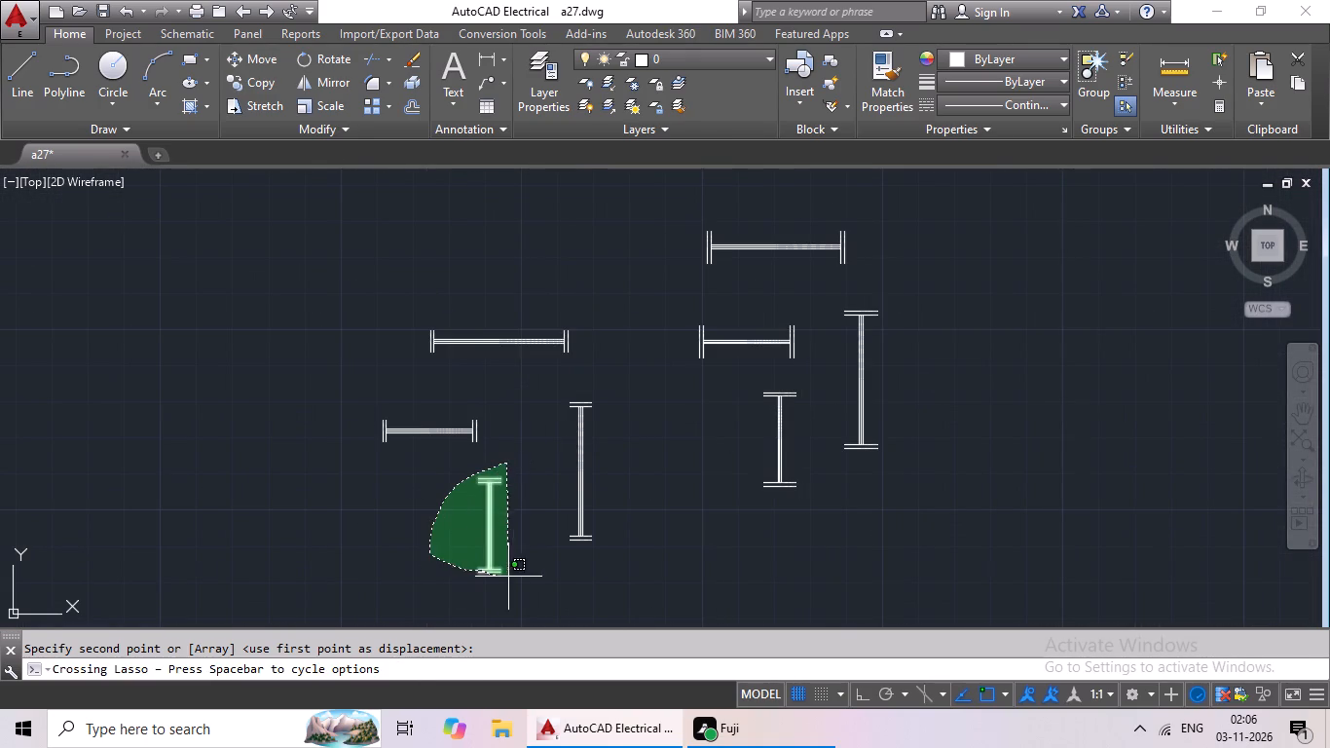
{"action": "left_click_drag", "start_coordinate": [511, 577], "coordinate": [537, 577]}
{"action": "scroll", "coordinate": [469, 570], "scroll_direction": "up", "scroll_amount": 2}
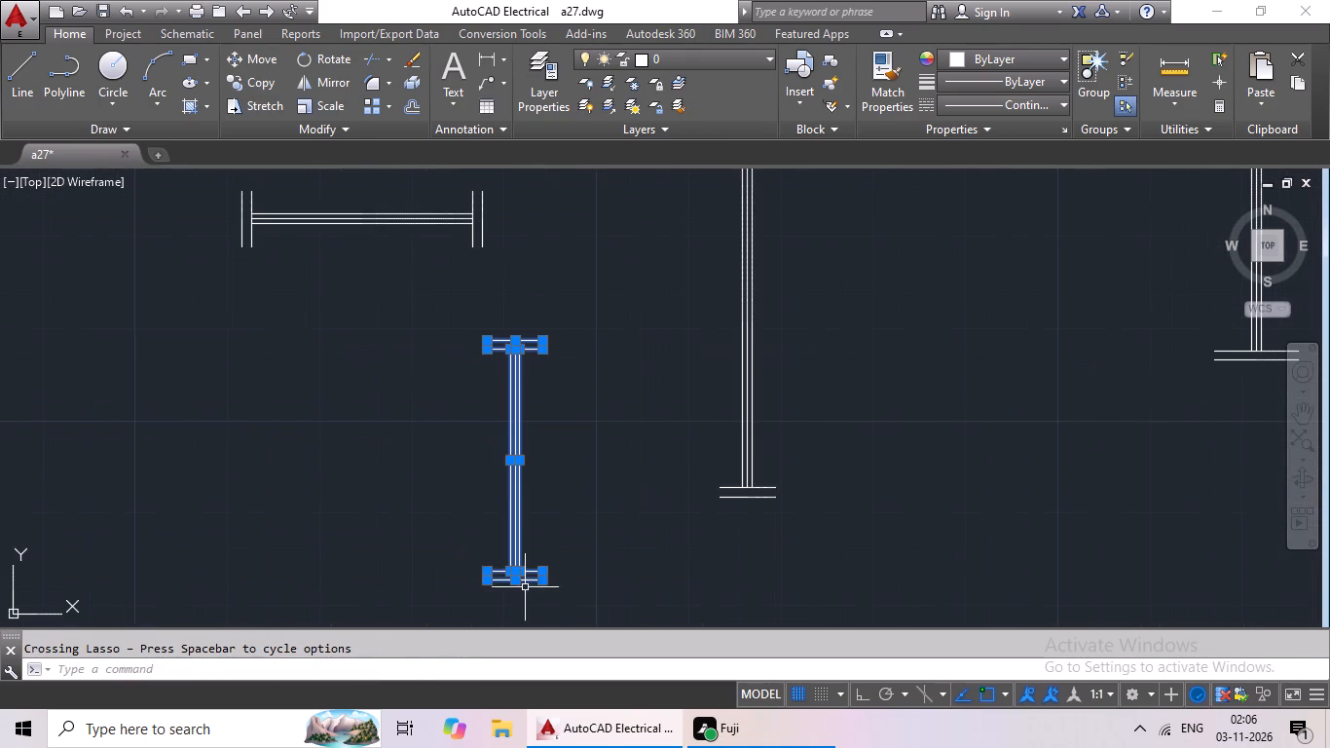
{"action": "scroll", "coordinate": [721, 649], "scroll_direction": "up", "scroll_amount": 2}
{"action": "middle_click_drag", "start_coordinate": [636, 557], "coordinate": [736, 563]}
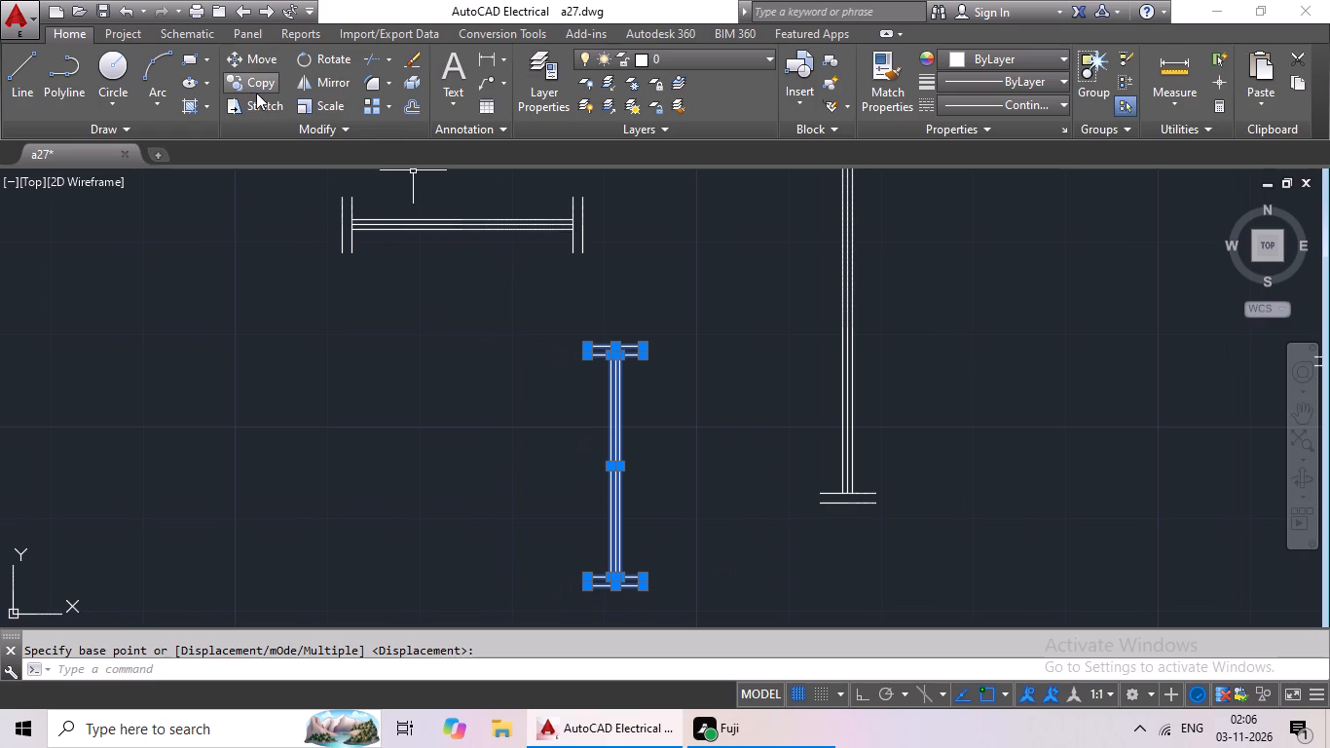
{"action": "left_click", "coordinate": [267, 86]}
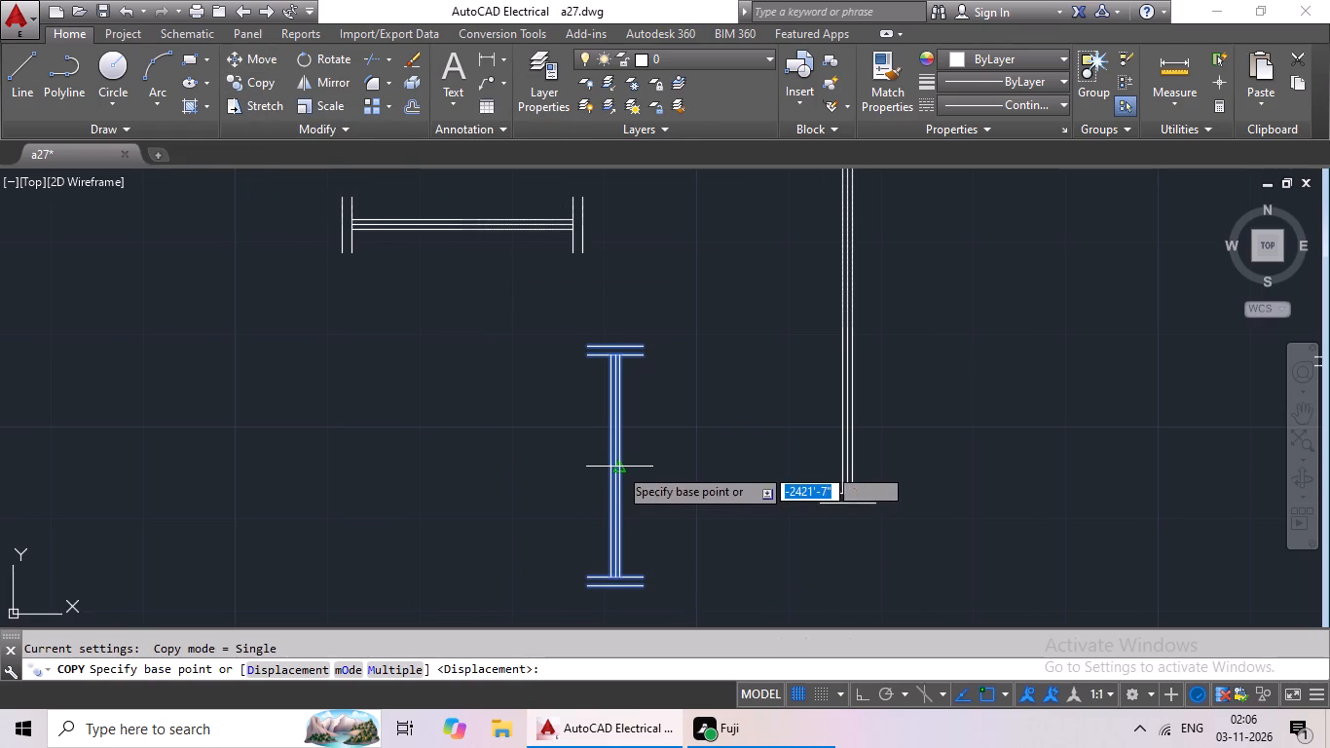
{"action": "scroll", "coordinate": [616, 467], "scroll_direction": "up", "scroll_amount": 4}
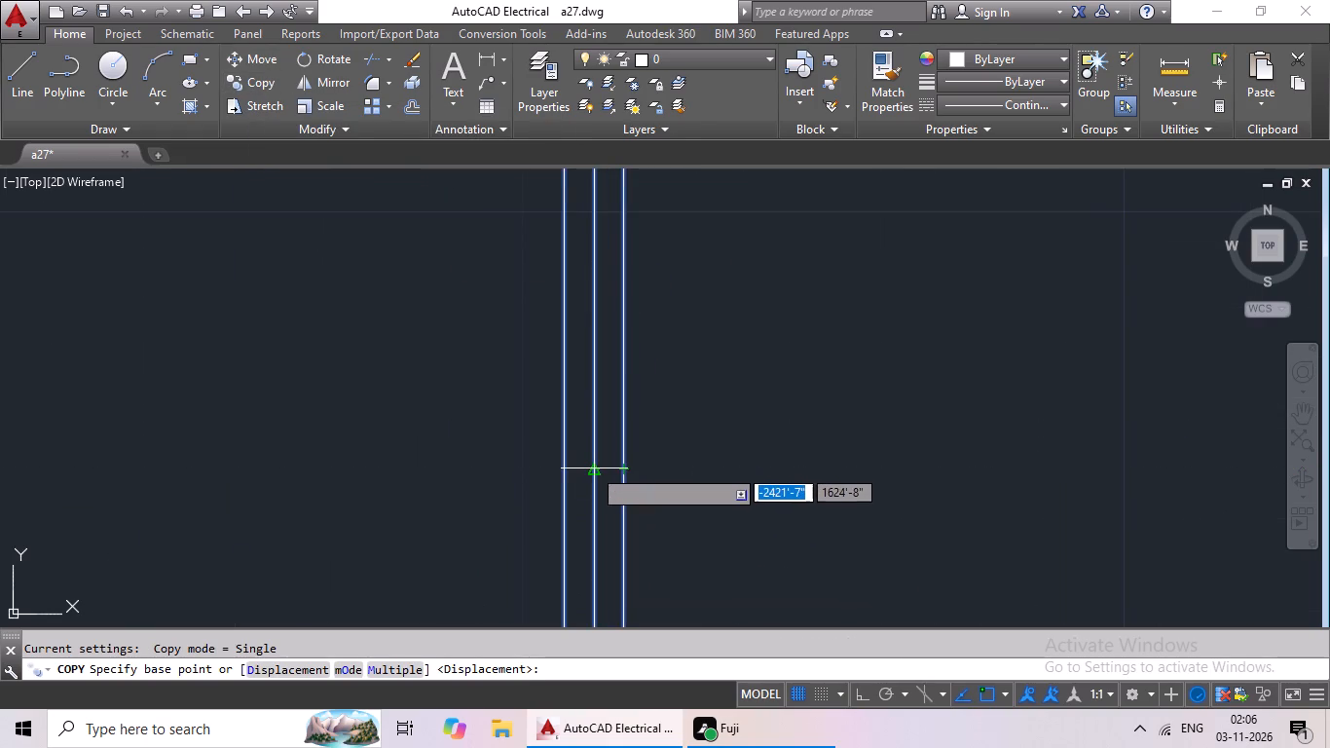
{"action": "left_click", "coordinate": [599, 470]}
{"action": "scroll", "coordinate": [434, 474], "scroll_direction": "down", "scroll_amount": 2}
{"action": "middle_click_drag", "start_coordinate": [431, 475], "coordinate": [621, 372]}
{"action": "scroll", "coordinate": [371, 511], "scroll_direction": "down", "scroll_amount": 1}
{"action": "middle_click_drag", "start_coordinate": [369, 511], "coordinate": [650, 392]}
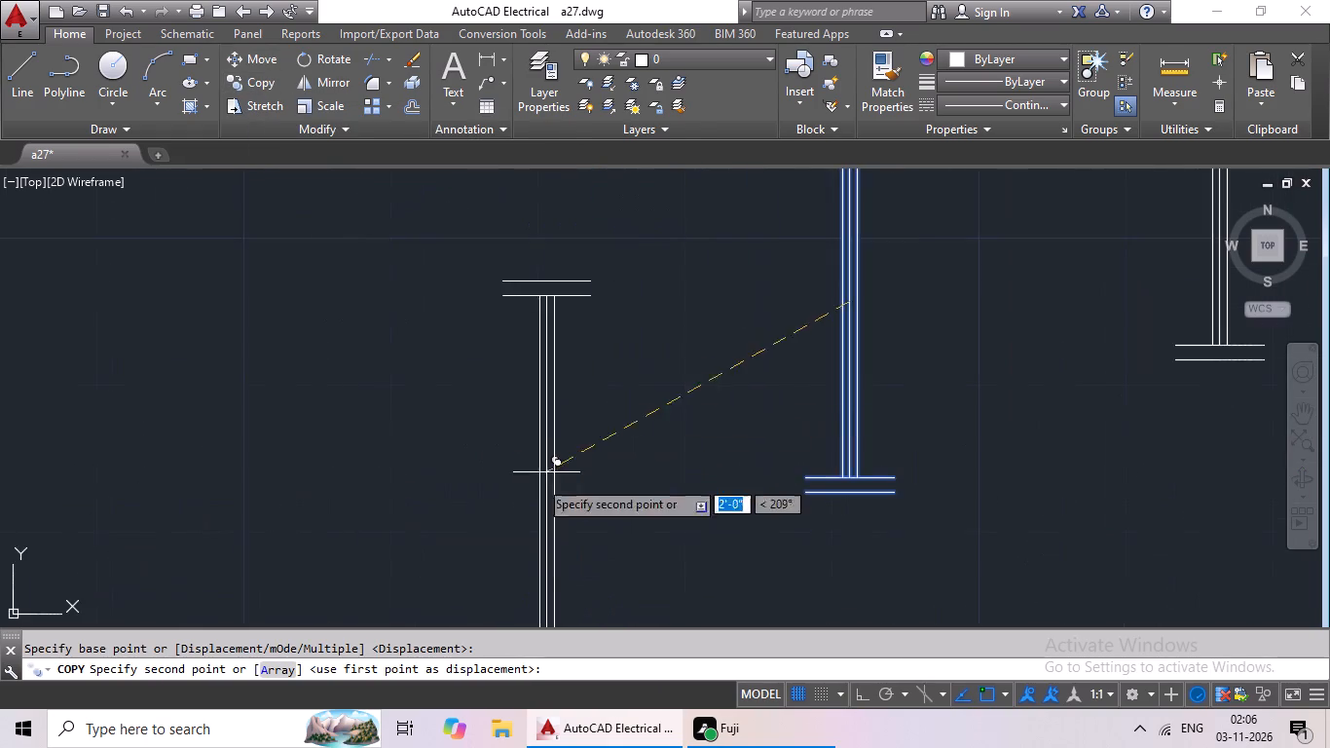
{"action": "middle_click_drag", "start_coordinate": [509, 511], "coordinate": [731, 379]}
{"action": "scroll", "coordinate": [613, 452], "scroll_direction": "down", "scroll_amount": 2}
{"action": "middle_click_drag", "start_coordinate": [574, 490], "coordinate": [837, 324]}
{"action": "scroll", "coordinate": [610, 411], "scroll_direction": "down", "scroll_amount": 2}
{"action": "middle_click_drag", "start_coordinate": [551, 455], "coordinate": [722, 363]}
{"action": "middle_click_drag", "start_coordinate": [412, 436], "coordinate": [629, 386]}
{"action": "middle_click_drag", "start_coordinate": [399, 430], "coordinate": [602, 426]}
{"action": "scroll", "coordinate": [417, 460], "scroll_direction": "down", "scroll_amount": 1}
{"action": "middle_click_drag", "start_coordinate": [417, 460], "coordinate": [597, 386]}
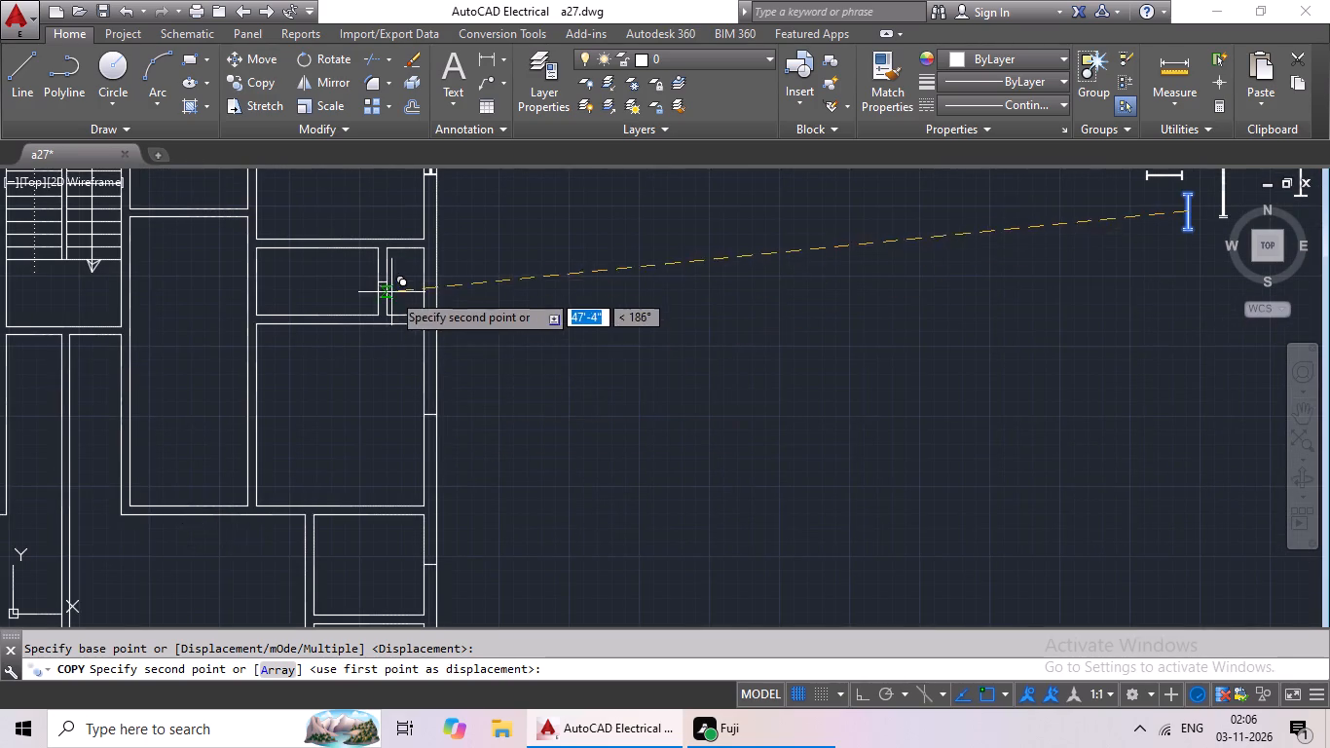
{"action": "scroll", "coordinate": [388, 275], "scroll_direction": "up", "scroll_amount": 5}
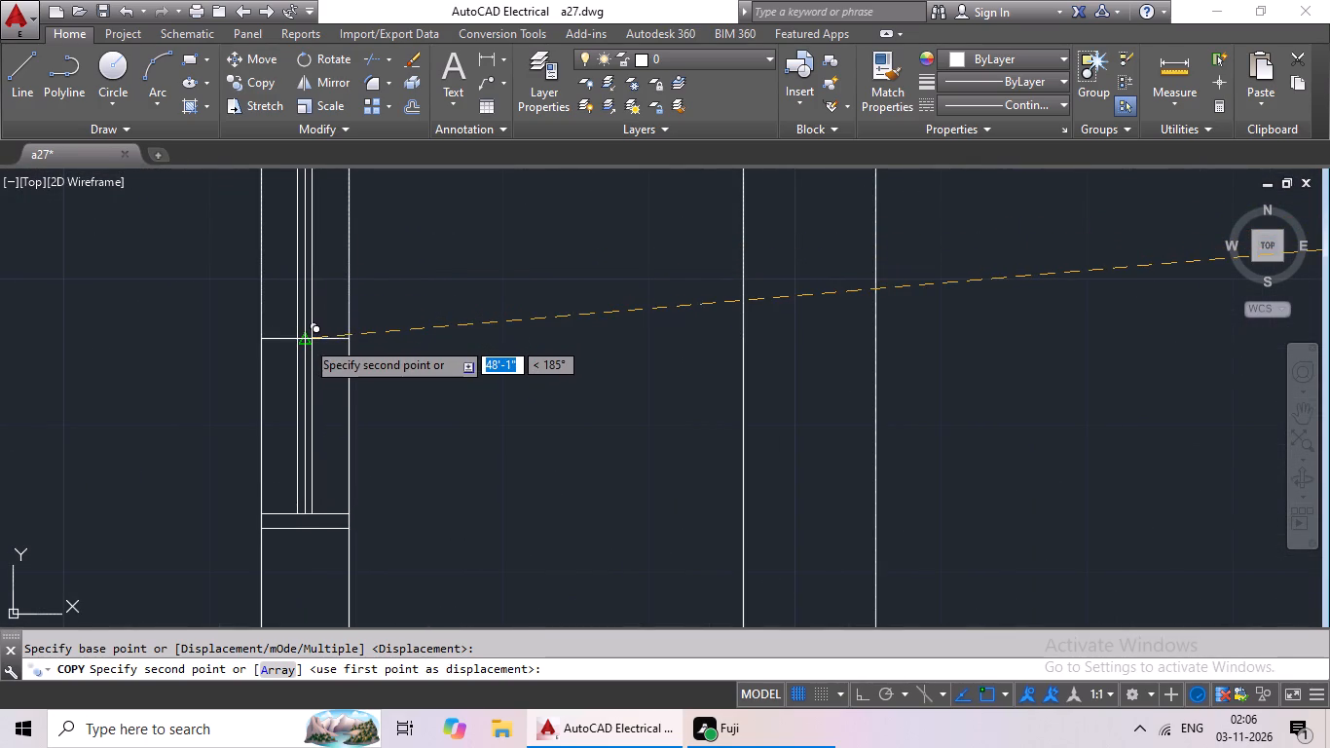
{"action": "left_click", "coordinate": [306, 340]}
Copy the vertical 3' window symbol for 9" walls by its centre onto the west wall's midpoint mark in the large northwest room.
{"action": "scroll", "coordinate": [454, 338], "scroll_direction": "down", "scroll_amount": 6}
{"action": "middle_click_drag", "start_coordinate": [534, 371], "coordinate": [745, 361]}
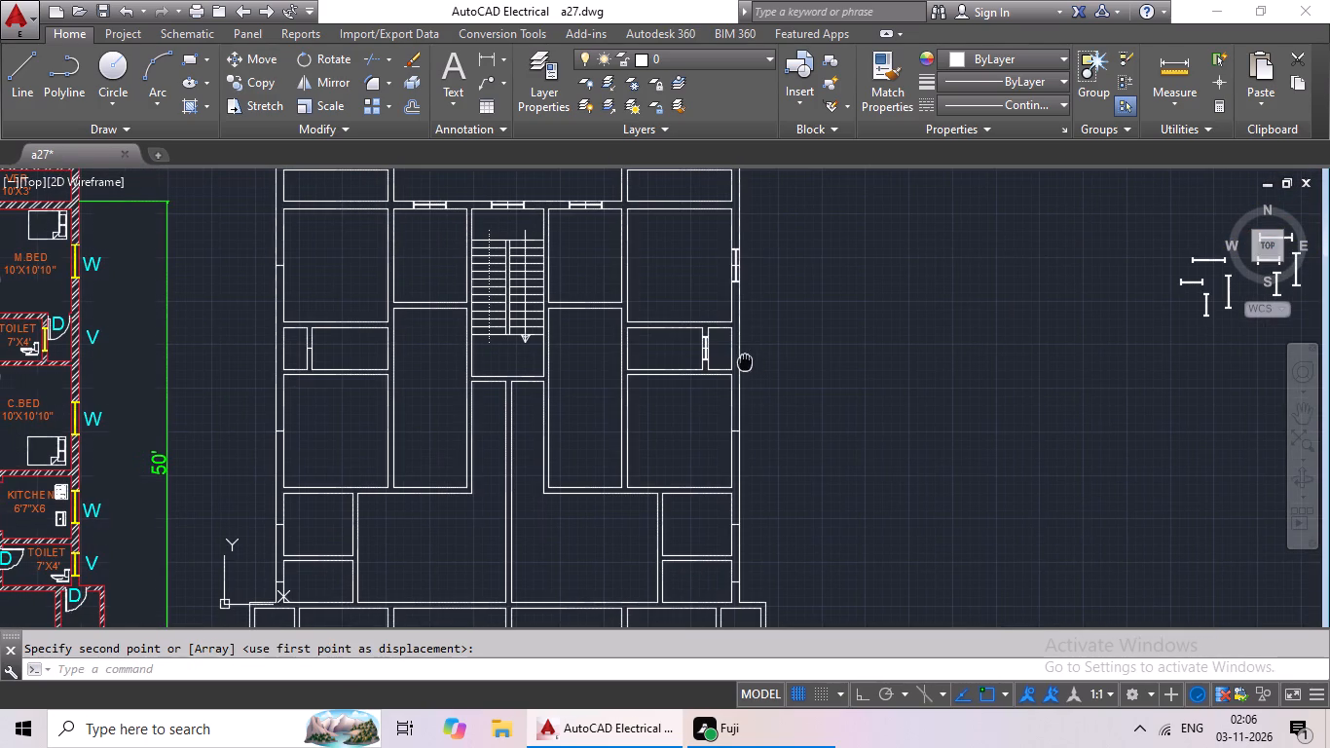
{"action": "middle_click_drag", "start_coordinate": [897, 366], "coordinate": [792, 414]}
{"action": "middle_click_drag", "start_coordinate": [820, 405], "coordinate": [709, 412]}
{"action": "middle_click_drag", "start_coordinate": [799, 392], "coordinate": [717, 424]}
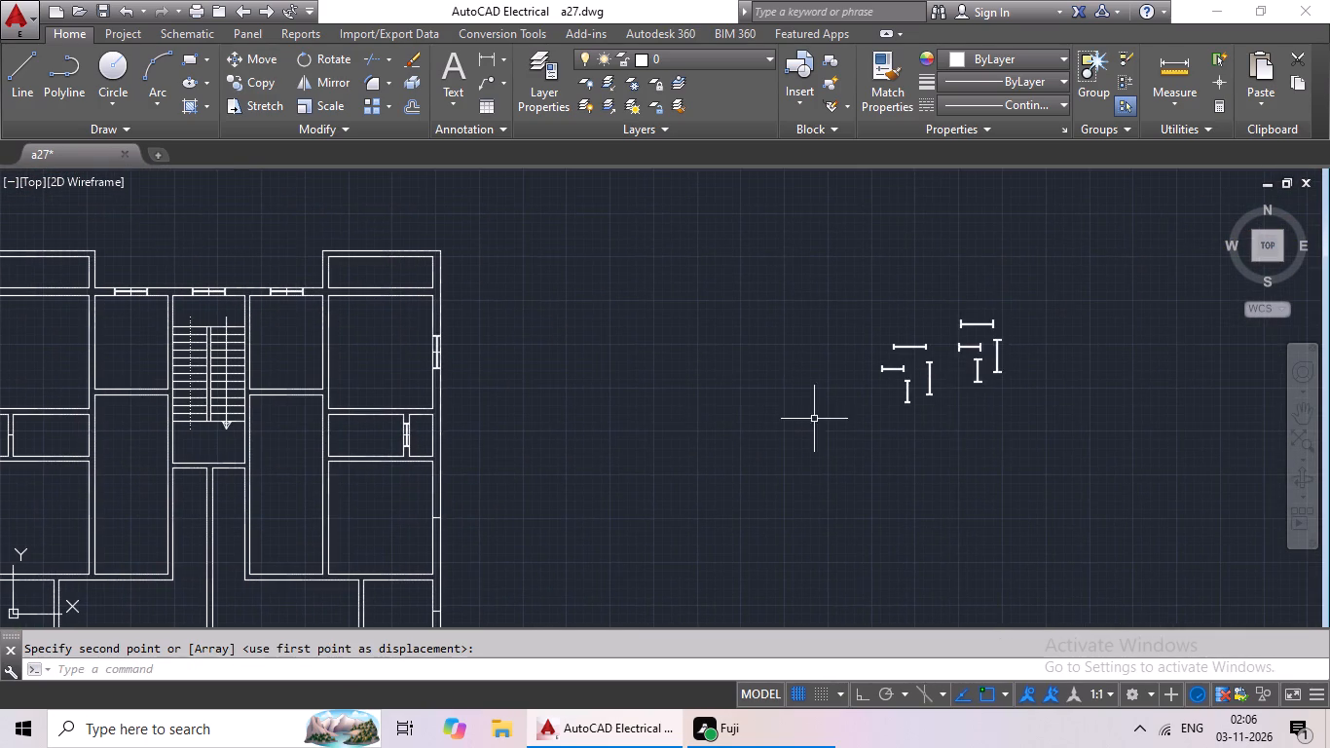
{"action": "scroll", "coordinate": [1007, 348], "scroll_direction": "up", "scroll_amount": 4}
{"action": "left_click_drag", "start_coordinate": [1025, 302], "coordinate": [878, 346]}
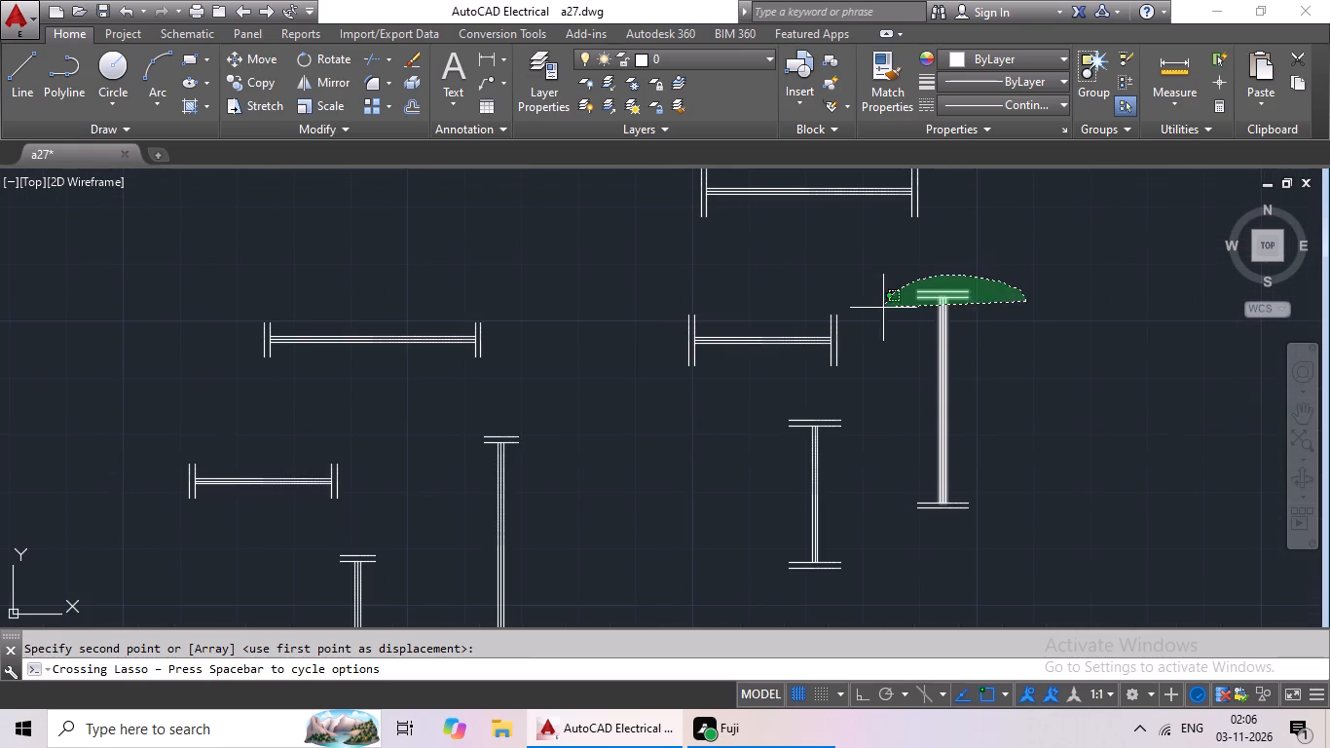
{"action": "left_click_drag", "start_coordinate": [878, 346], "coordinate": [1032, 536]}
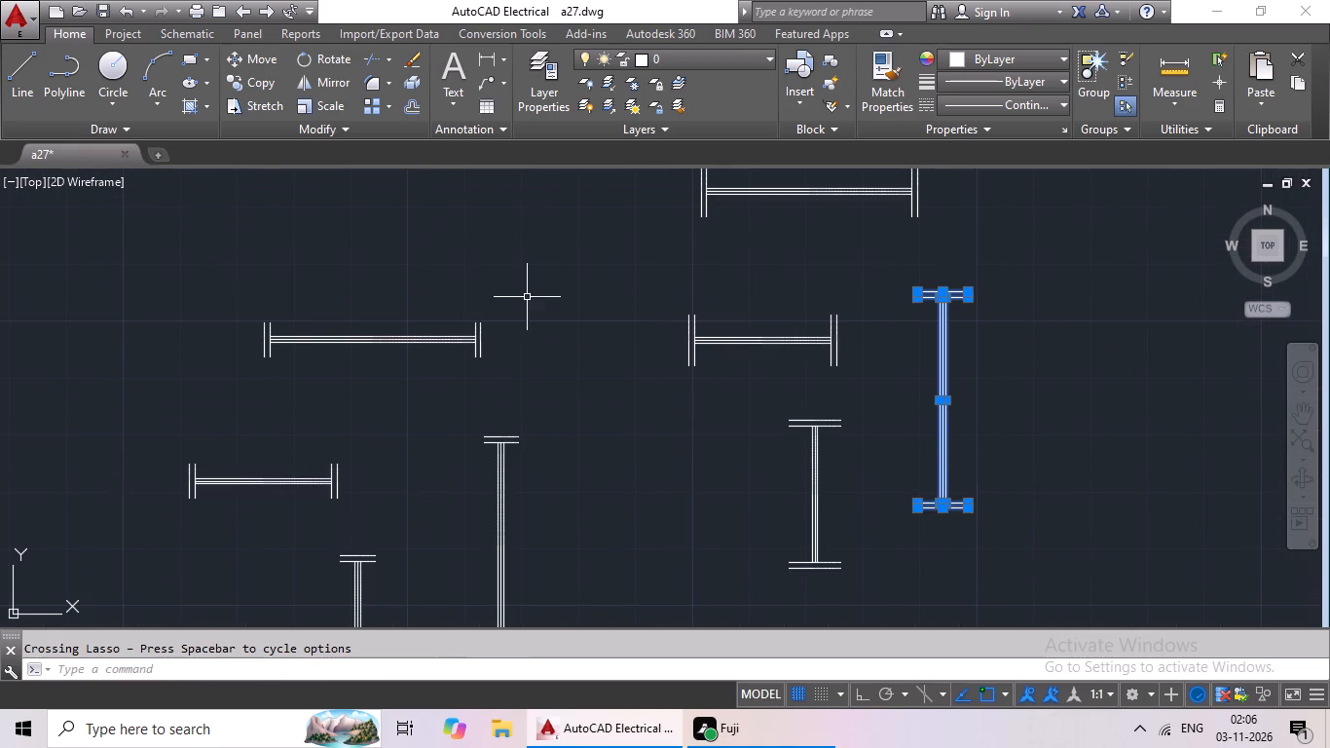
{"action": "left_click", "coordinate": [272, 85]}
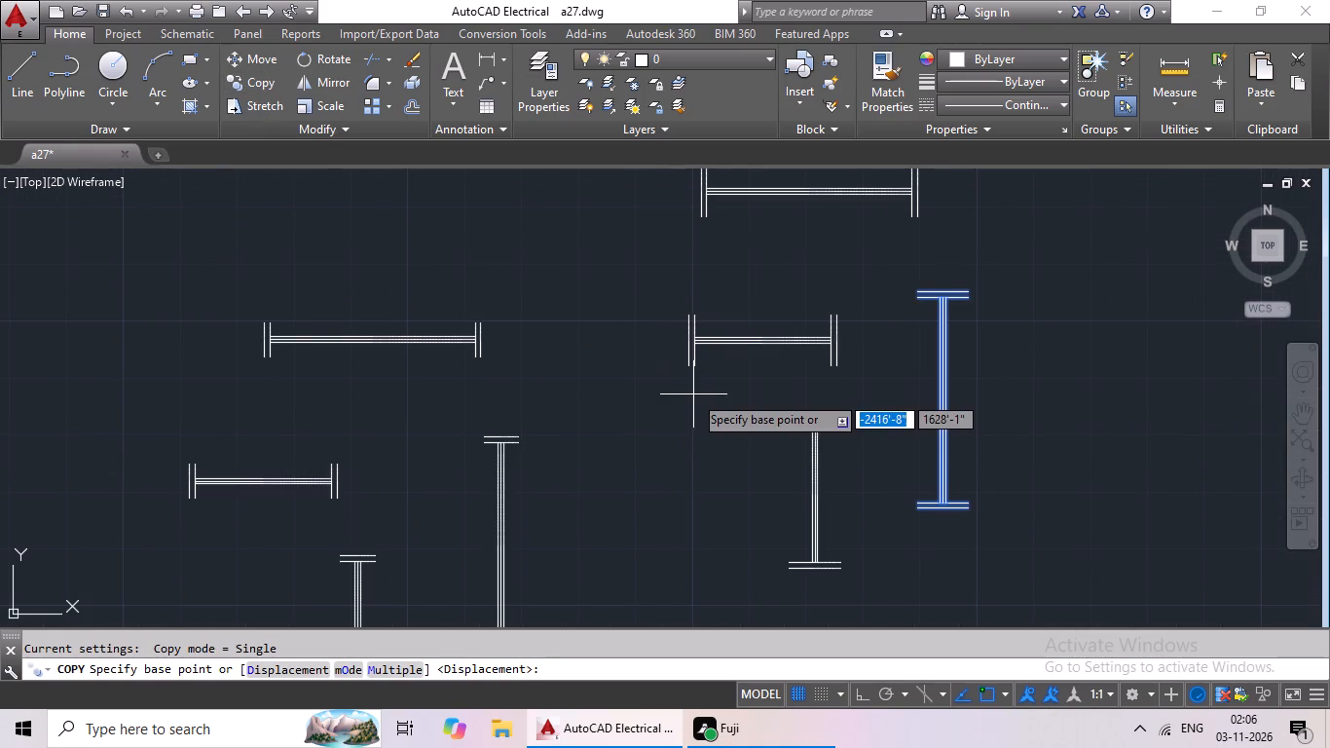
{"action": "scroll", "coordinate": [995, 430], "scroll_direction": "up", "scroll_amount": 2}
{"action": "scroll", "coordinate": [971, 366], "scroll_direction": "down", "scroll_amount": 2}
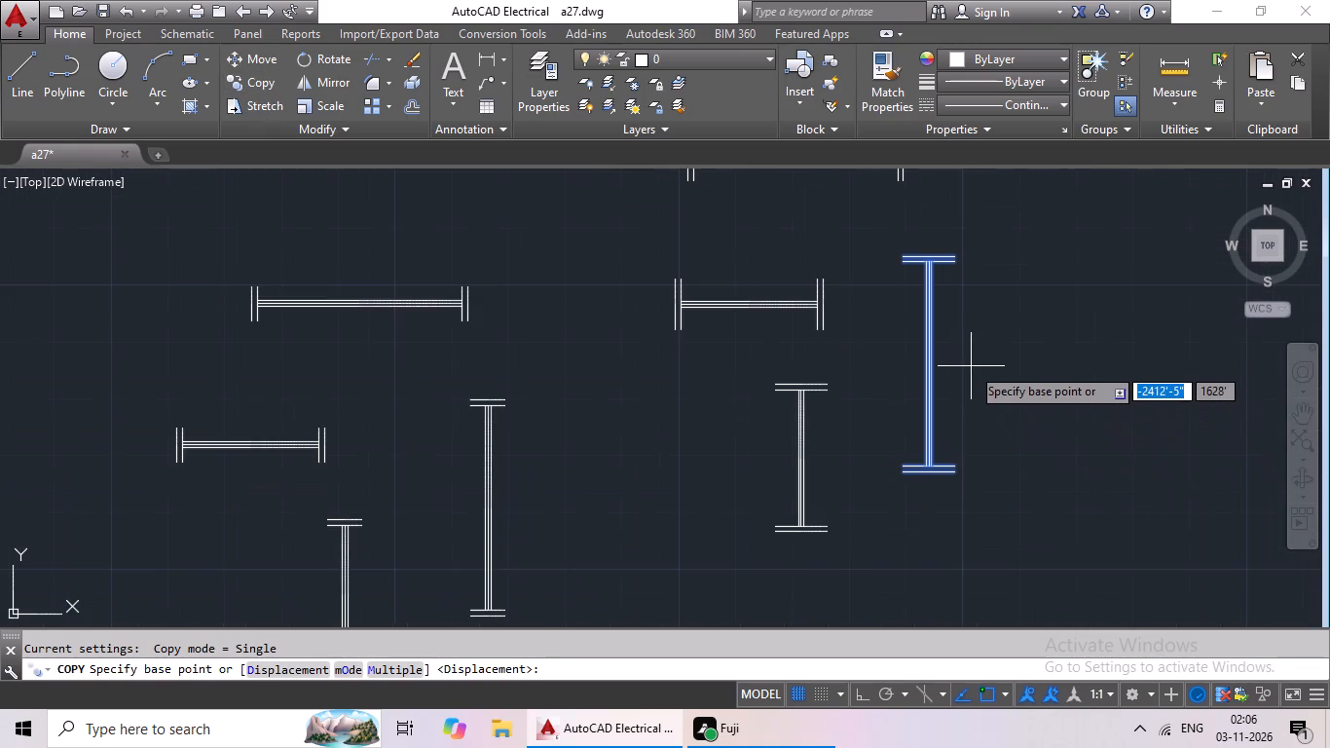
{"action": "scroll", "coordinate": [928, 368], "scroll_direction": "up", "scroll_amount": 3}
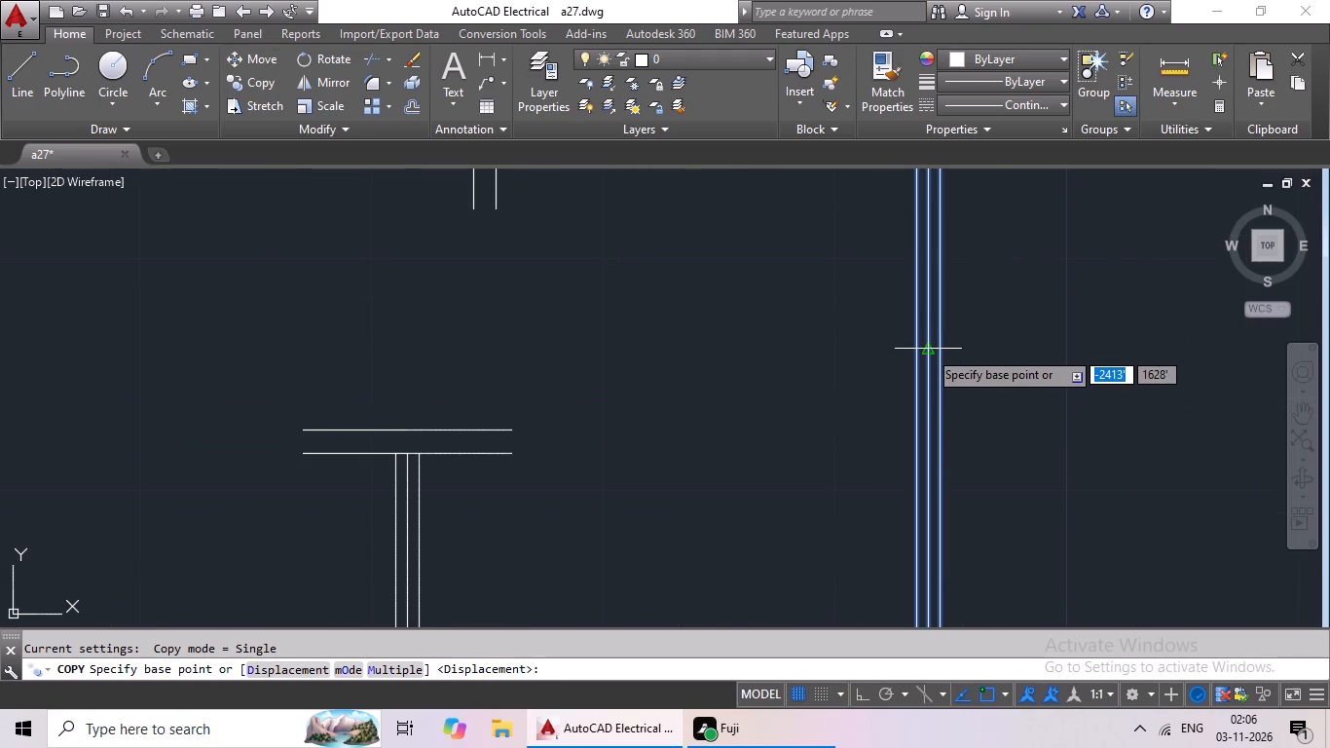
{"action": "left_click", "coordinate": [928, 349]}
{"action": "scroll", "coordinate": [428, 418], "scroll_direction": "down", "scroll_amount": 1}
{"action": "middle_click_drag", "start_coordinate": [428, 418], "coordinate": [732, 299]}
{"action": "scroll", "coordinate": [434, 431], "scroll_direction": "down", "scroll_amount": 1}
{"action": "middle_click_drag", "start_coordinate": [406, 439], "coordinate": [688, 319]}
{"action": "scroll", "coordinate": [483, 413], "scroll_direction": "down", "scroll_amount": 1}
{"action": "middle_click_drag", "start_coordinate": [482, 414], "coordinate": [734, 326]}
{"action": "scroll", "coordinate": [500, 388], "scroll_direction": "down", "scroll_amount": 1}
{"action": "middle_click_drag", "start_coordinate": [499, 390], "coordinate": [923, 284]}
{"action": "scroll", "coordinate": [602, 391], "scroll_direction": "down", "scroll_amount": 2}
{"action": "middle_click_drag", "start_coordinate": [584, 404], "coordinate": [792, 373]}
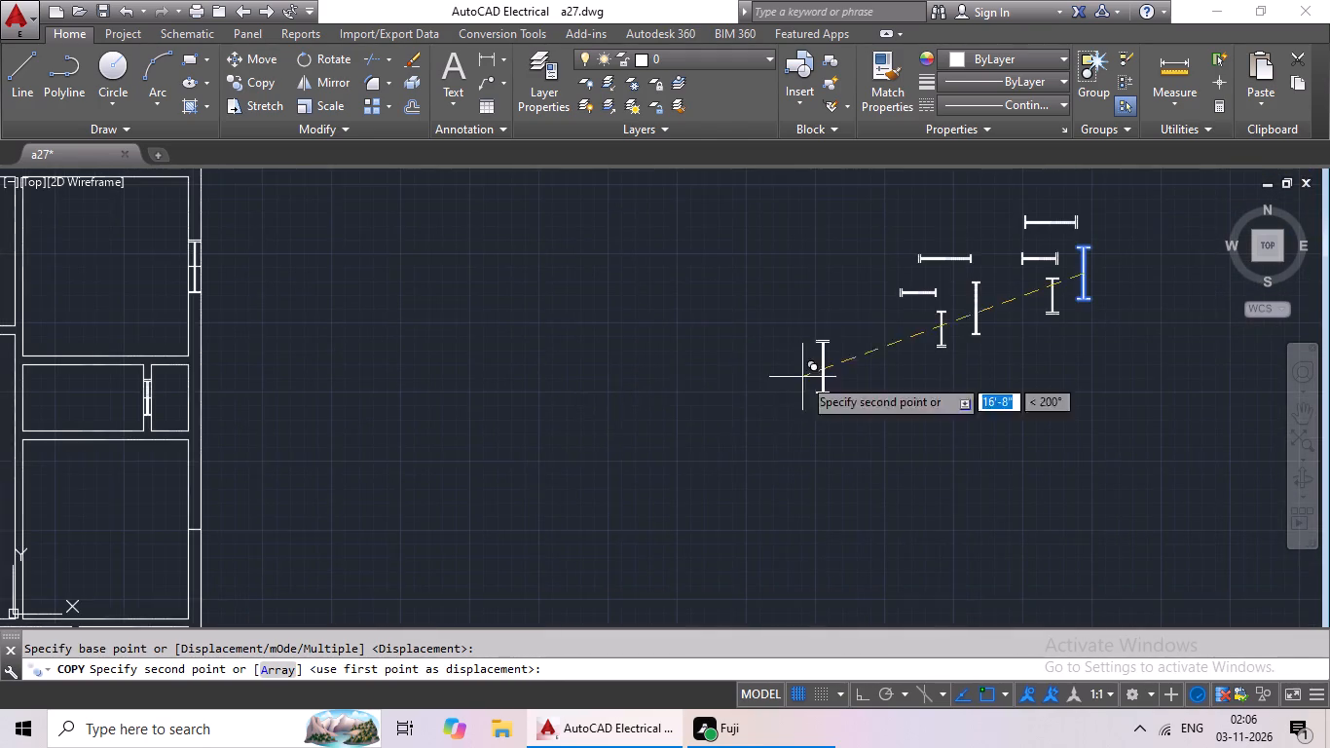
{"action": "middle_click_drag", "start_coordinate": [483, 450], "coordinate": [794, 388]}
{"action": "middle_click_drag", "start_coordinate": [638, 416], "coordinate": [869, 462]}
{"action": "middle_click_drag", "start_coordinate": [667, 404], "coordinate": [1214, 479]}
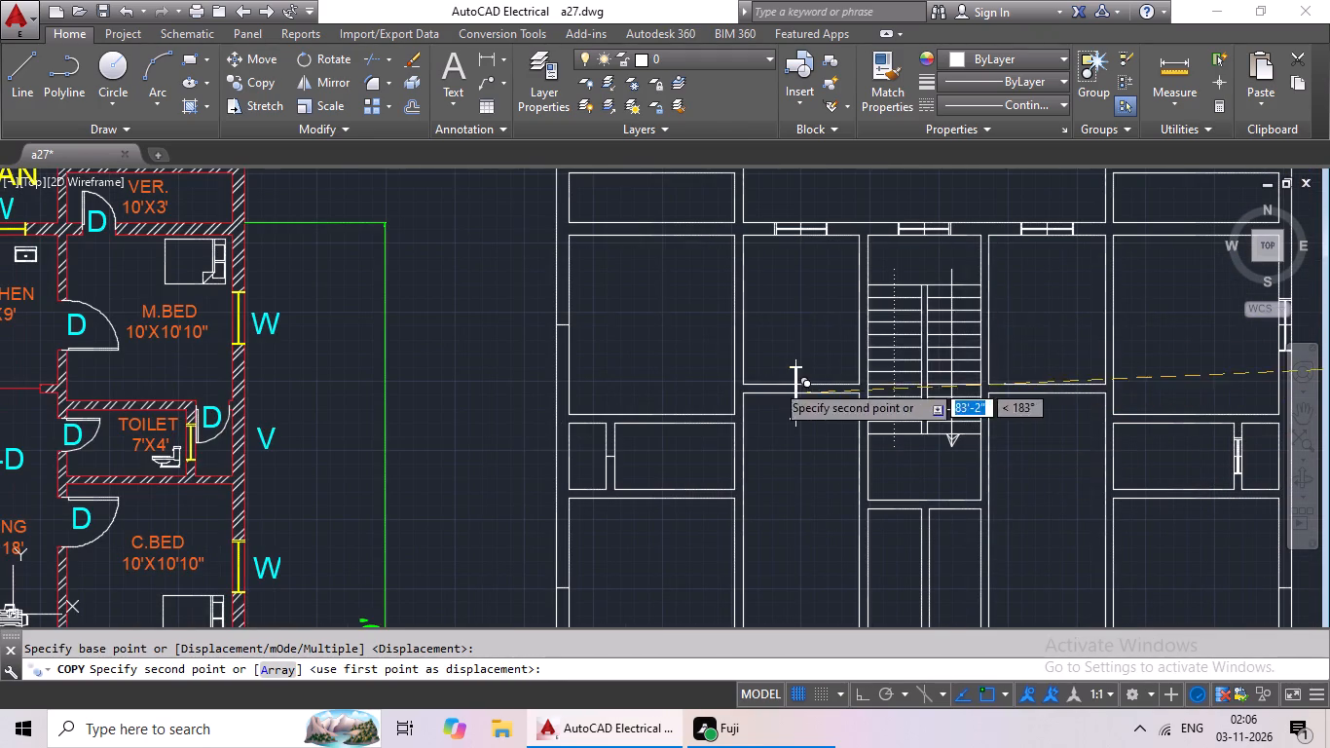
{"action": "scroll", "coordinate": [592, 312], "scroll_direction": "up", "scroll_amount": 3}
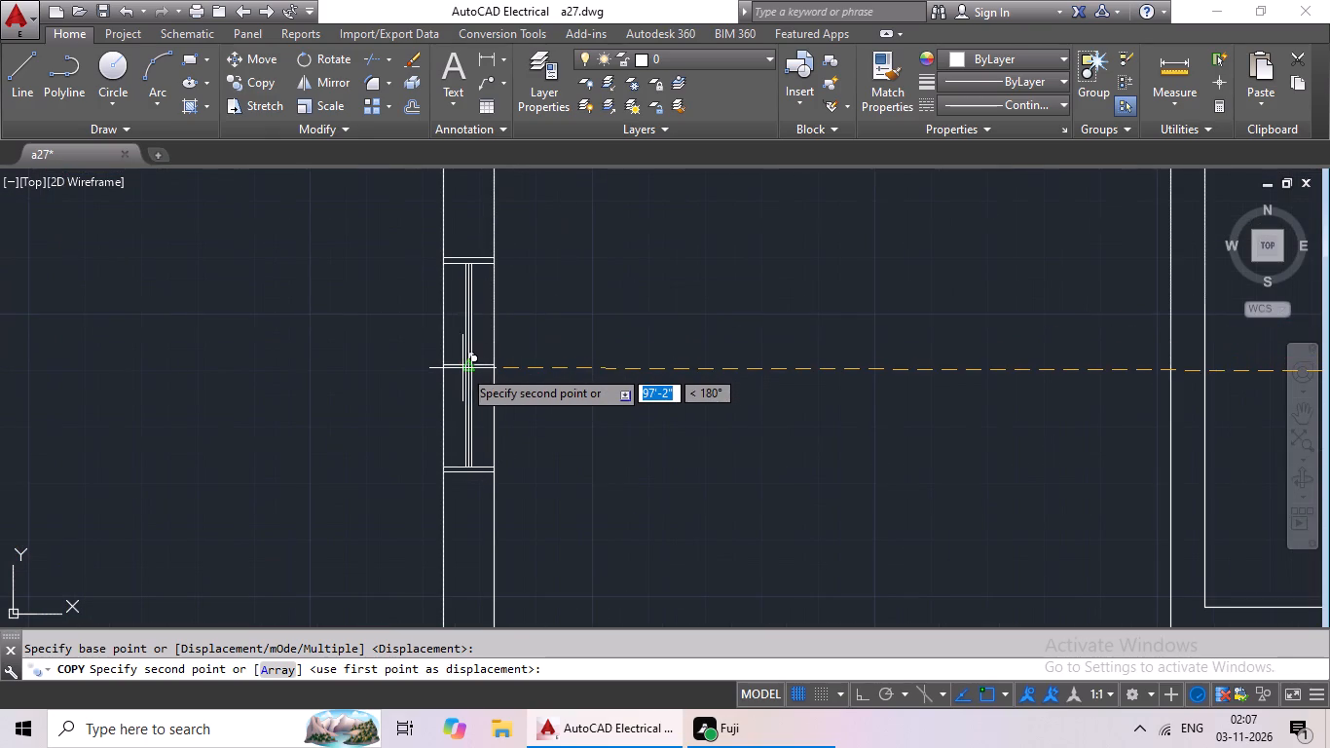
{"action": "scroll", "coordinate": [462, 368], "scroll_direction": "up", "scroll_amount": 1}
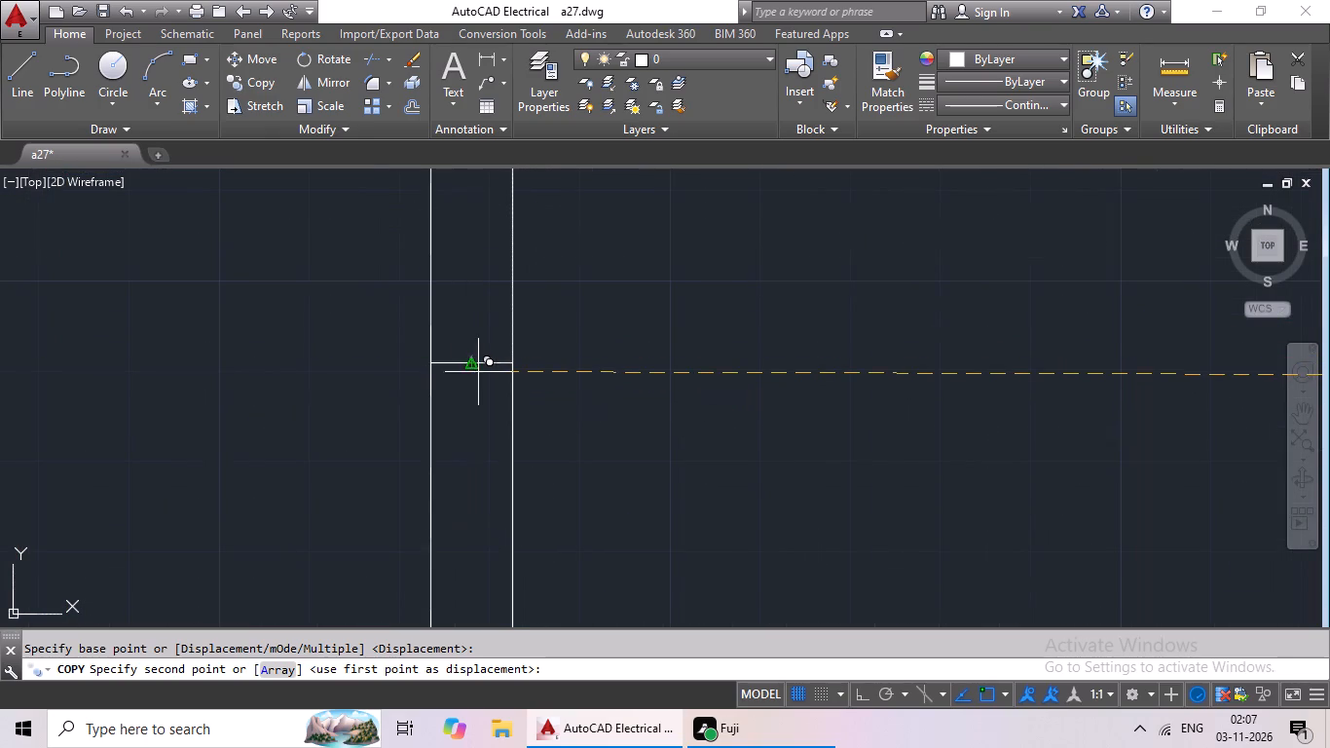
{"action": "left_click", "coordinate": [468, 361]}
Copy the vertical 2' window symbol for 6" walls by its centre onto the midpoint mark in the partition between the two small west-side rooms.
{"action": "scroll", "coordinate": [725, 323], "scroll_direction": "down", "scroll_amount": 3}
{"action": "middle_click_drag", "start_coordinate": [862, 382], "coordinate": [859, 295]}
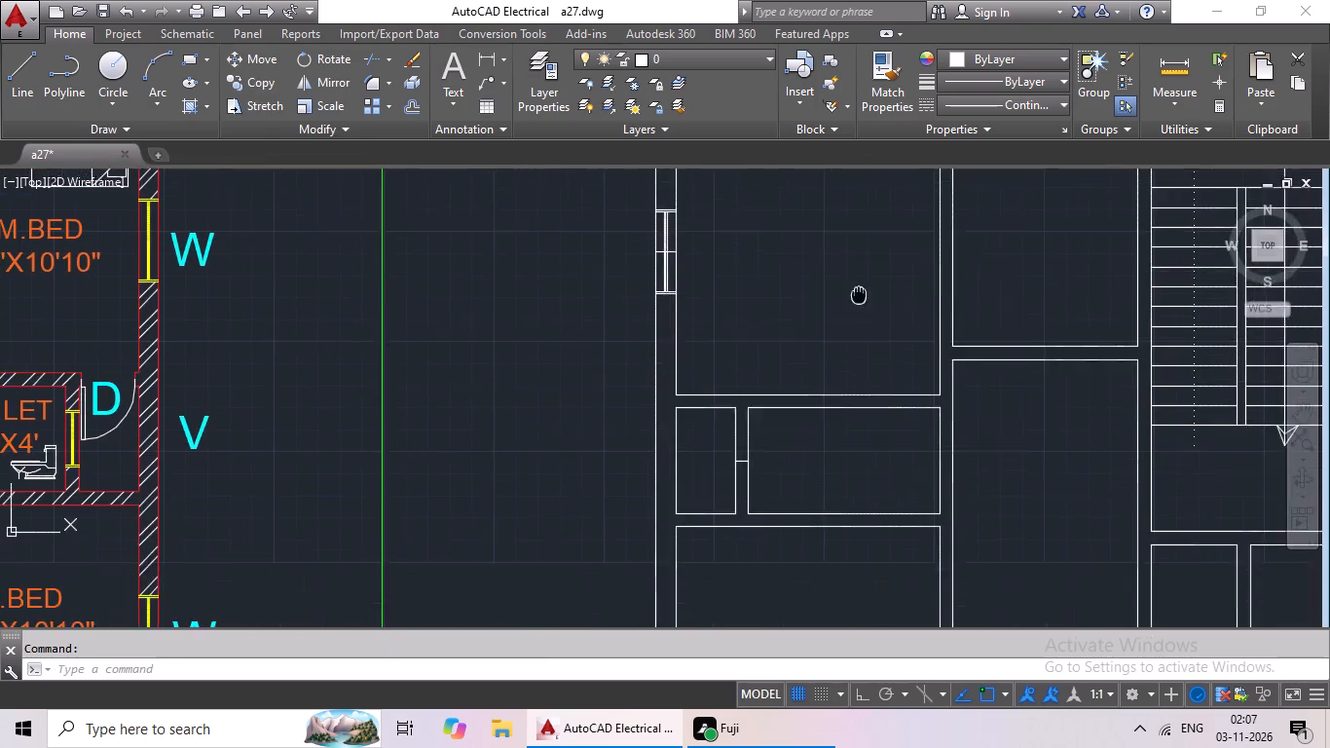
{"action": "scroll", "coordinate": [894, 300], "scroll_direction": "down", "scroll_amount": 2}
{"action": "middle_click_drag", "start_coordinate": [928, 346], "coordinate": [582, 348]}
{"action": "middle_click_drag", "start_coordinate": [941, 381], "coordinate": [688, 385]}
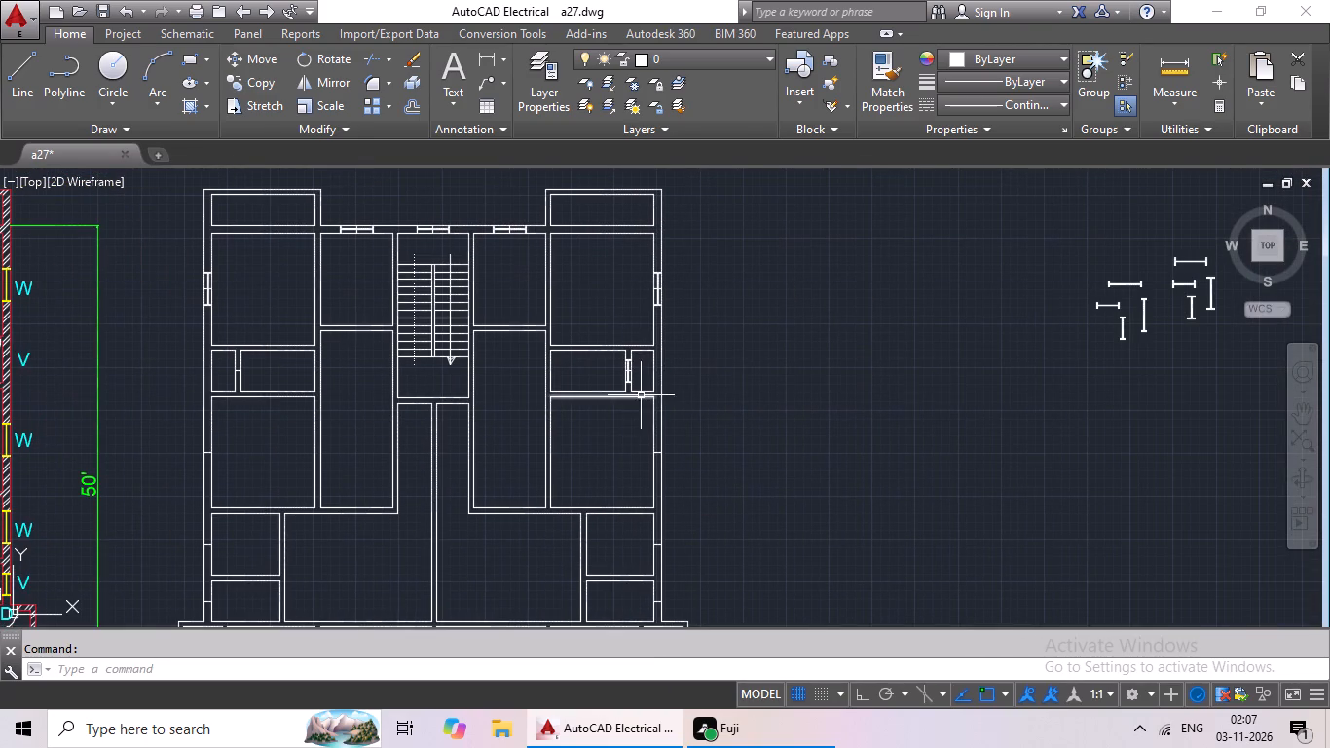
{"action": "middle_click_drag", "start_coordinate": [912, 364], "coordinate": [683, 417]}
{"action": "scroll", "coordinate": [895, 369], "scroll_direction": "up", "scroll_amount": 4}
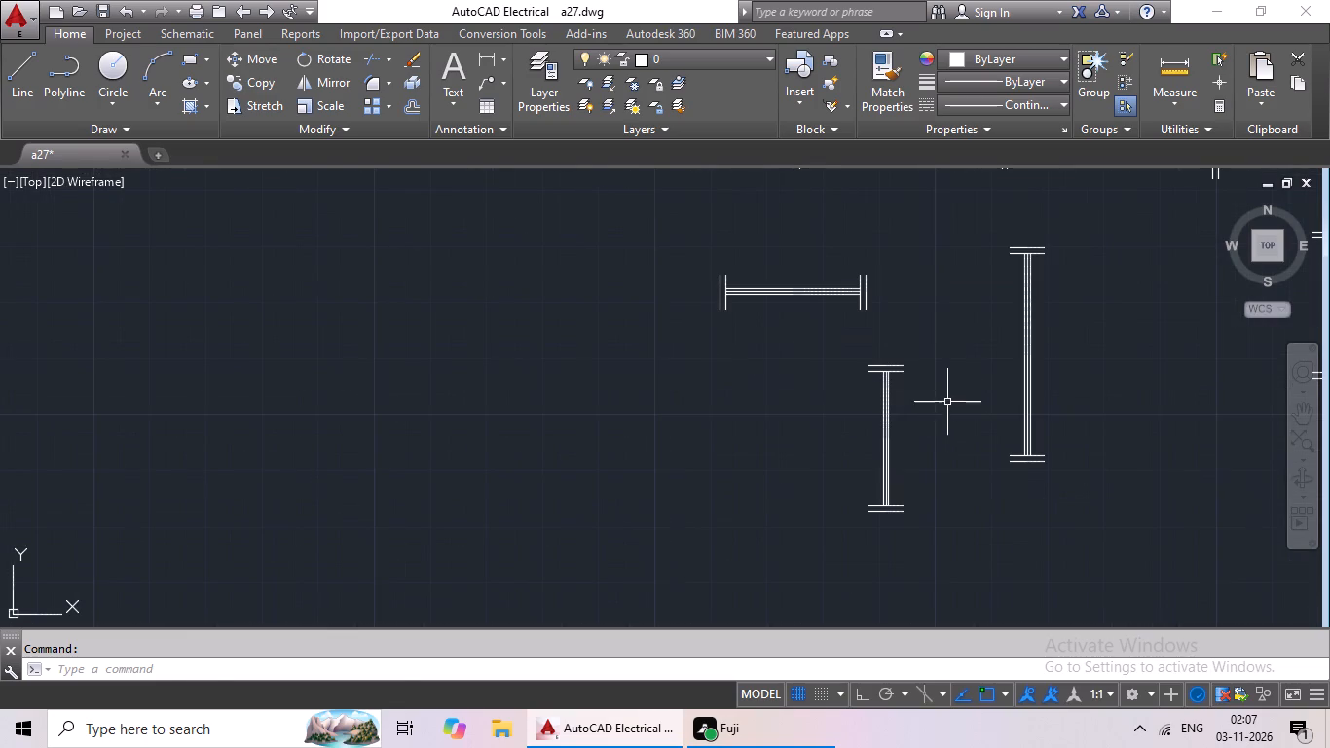
{"action": "left_click_drag", "start_coordinate": [932, 347], "coordinate": [938, 512]}
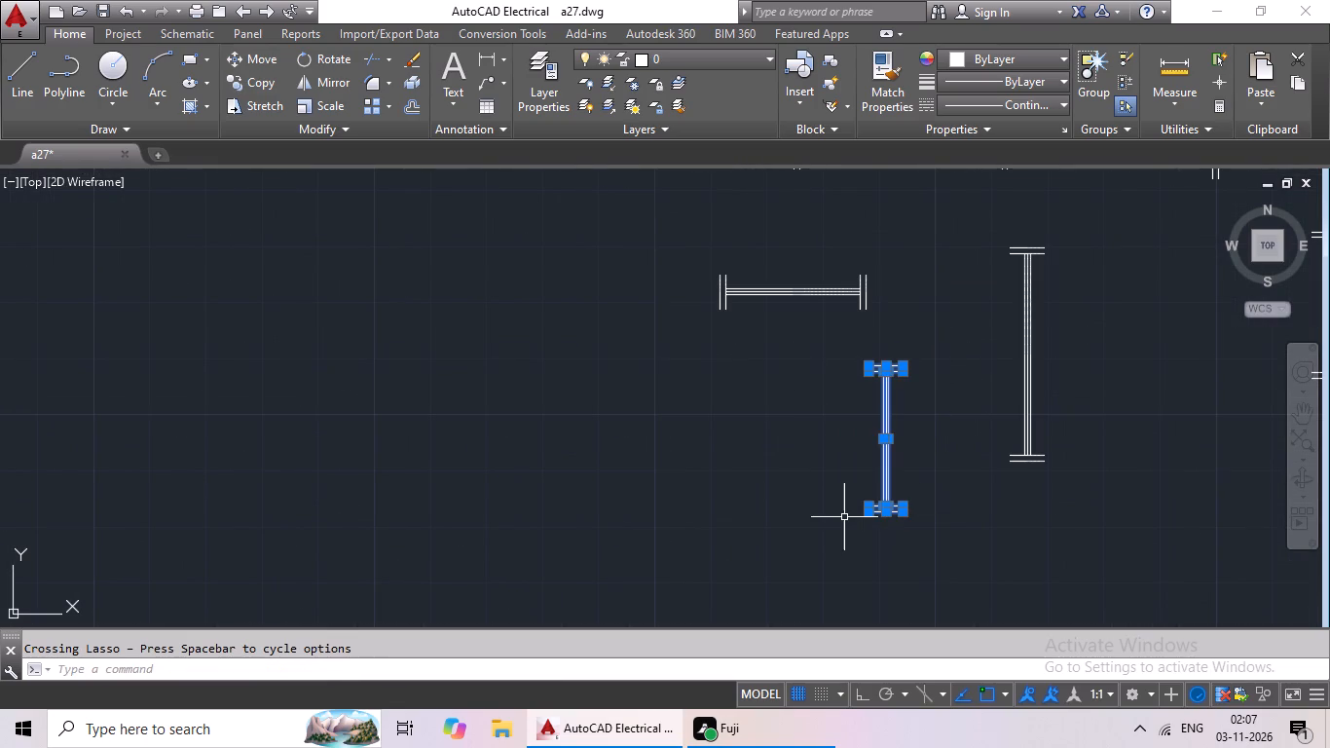
{"action": "left_click", "coordinate": [265, 86]}
{"action": "scroll", "coordinate": [911, 450], "scroll_direction": "up", "scroll_amount": 3}
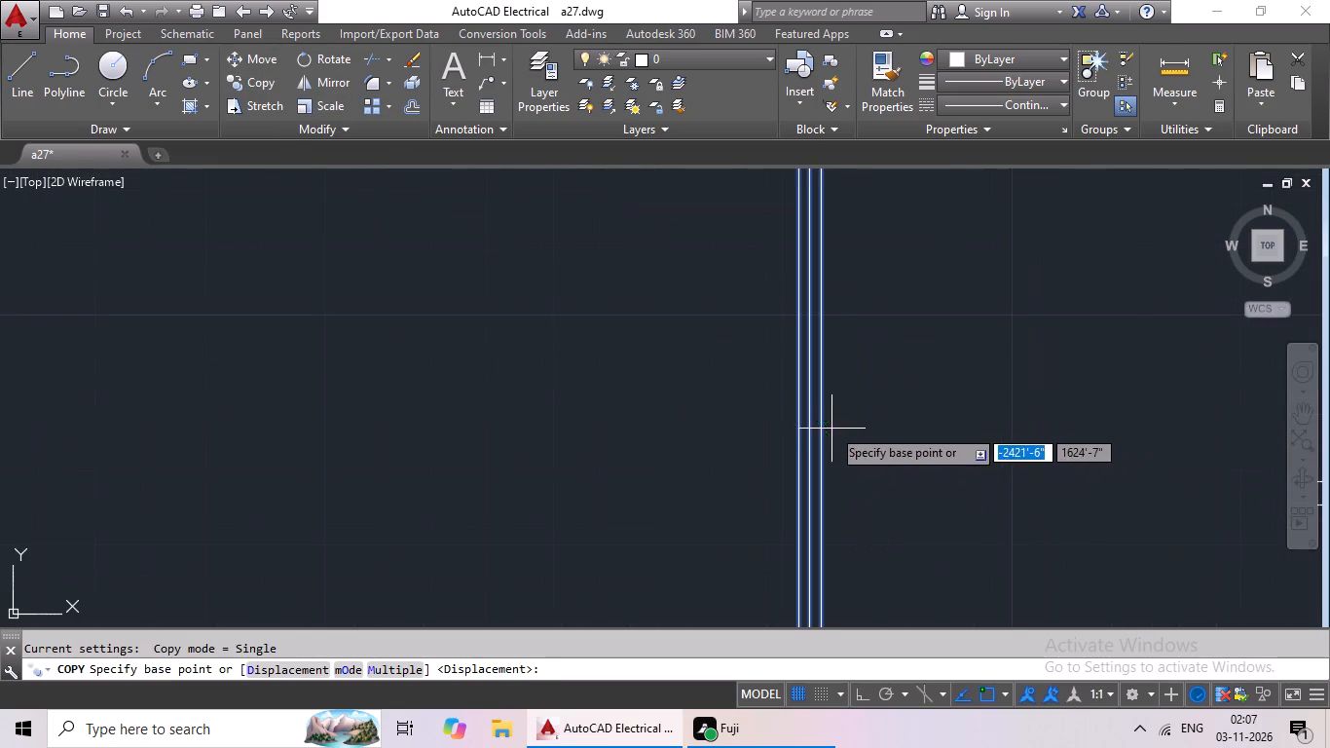
{"action": "left_click", "coordinate": [811, 412]}
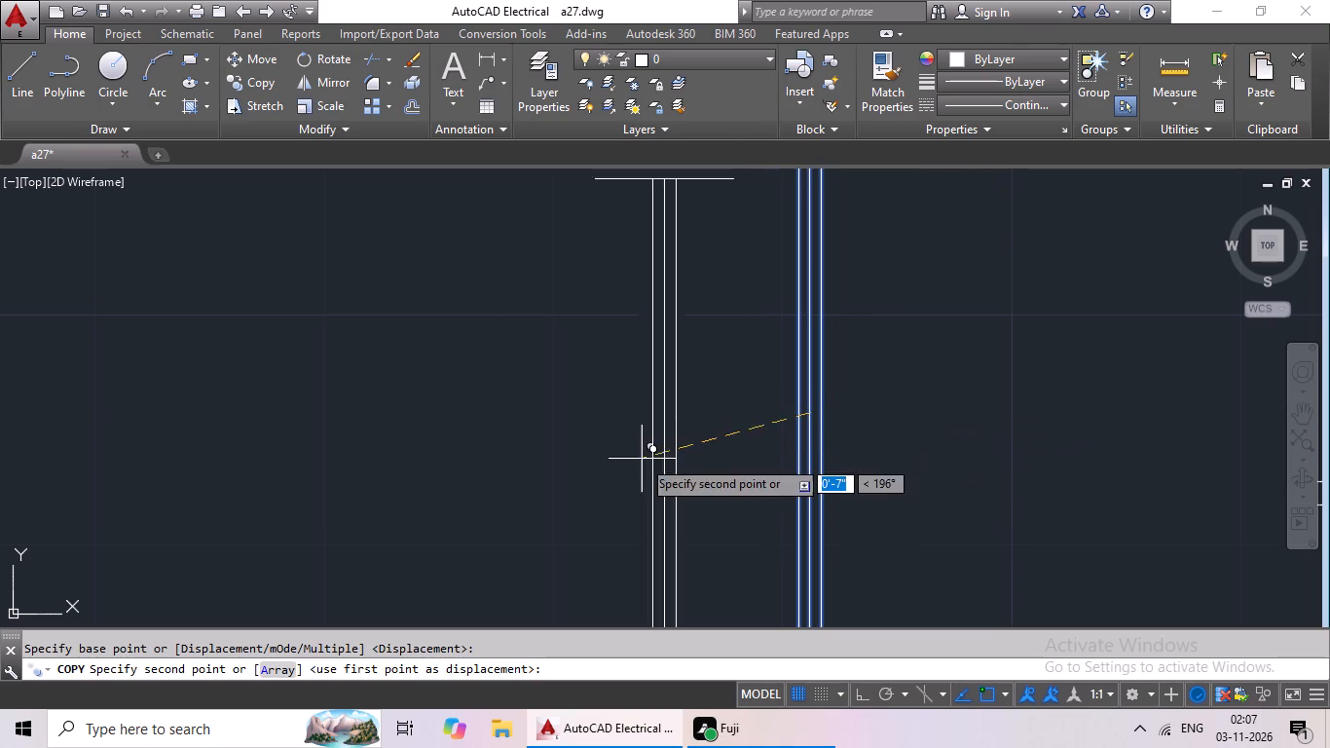
{"action": "scroll", "coordinate": [508, 340], "scroll_direction": "down", "scroll_amount": 3}
{"action": "middle_click_drag", "start_coordinate": [491, 368], "coordinate": [871, 283]}
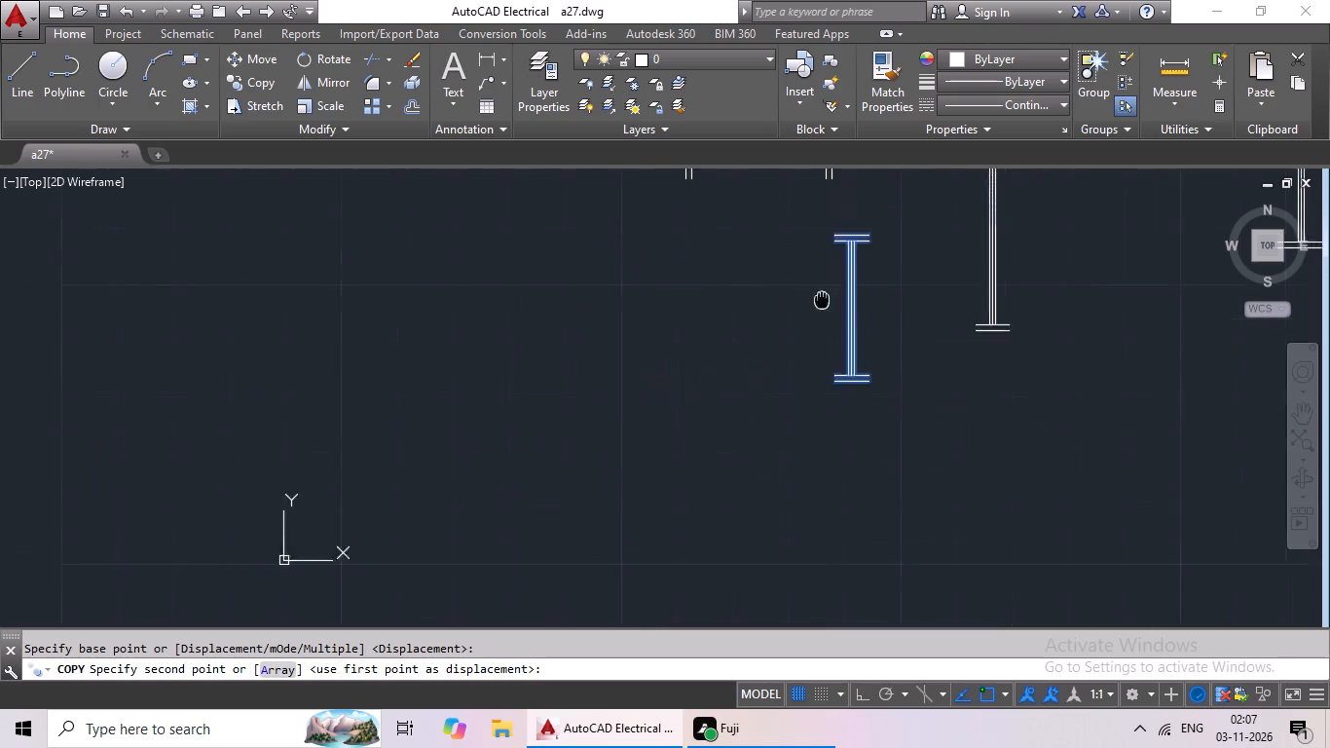
{"action": "middle_click_drag", "start_coordinate": [871, 283], "coordinate": [879, 280]}
{"action": "scroll", "coordinate": [505, 457], "scroll_direction": "down", "scroll_amount": 2}
{"action": "middle_click_drag", "start_coordinate": [503, 459], "coordinate": [846, 391]}
{"action": "middle_click_drag", "start_coordinate": [635, 436], "coordinate": [963, 372]}
{"action": "middle_click_drag", "start_coordinate": [721, 408], "coordinate": [1051, 344]}
{"action": "middle_click_drag", "start_coordinate": [780, 402], "coordinate": [815, 400]}
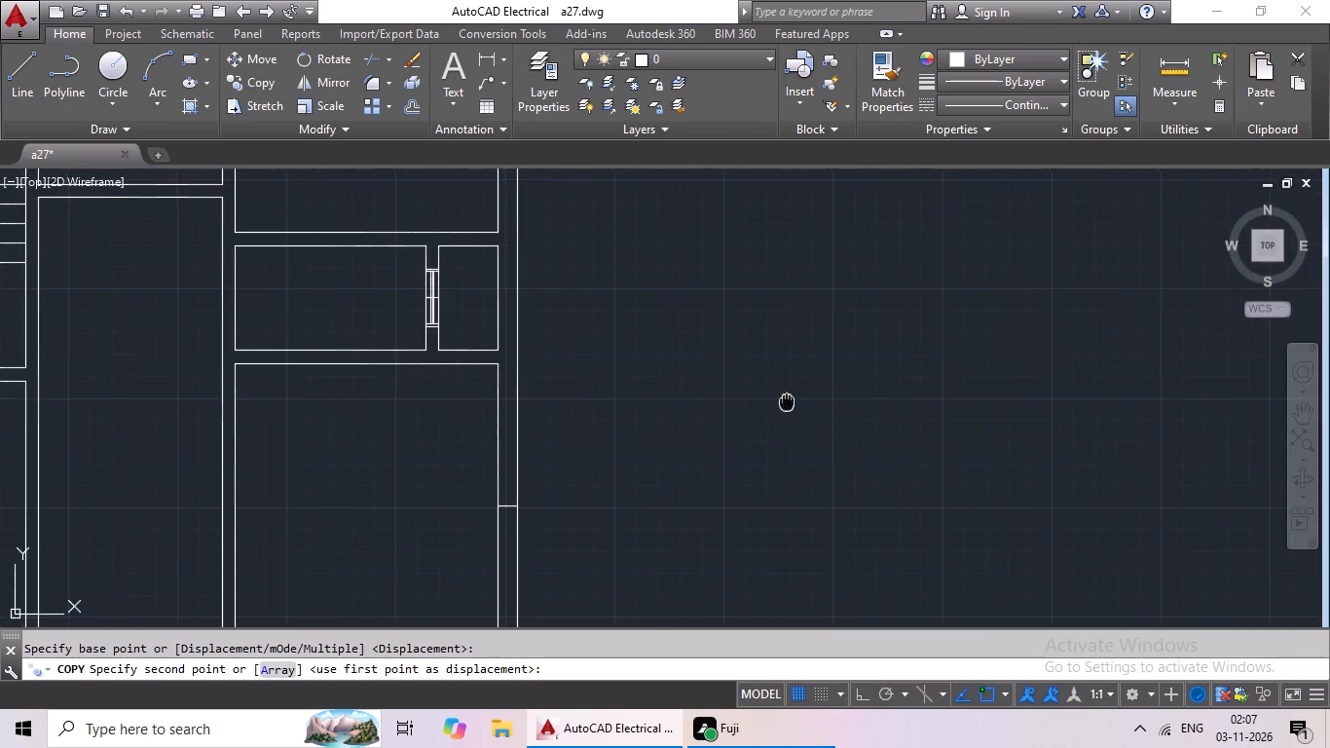
{"action": "middle_click_drag", "start_coordinate": [815, 400], "coordinate": [1081, 355]}
{"action": "middle_click_drag", "start_coordinate": [648, 420], "coordinate": [993, 397]}
{"action": "middle_click_drag", "start_coordinate": [472, 334], "coordinate": [947, 361]}
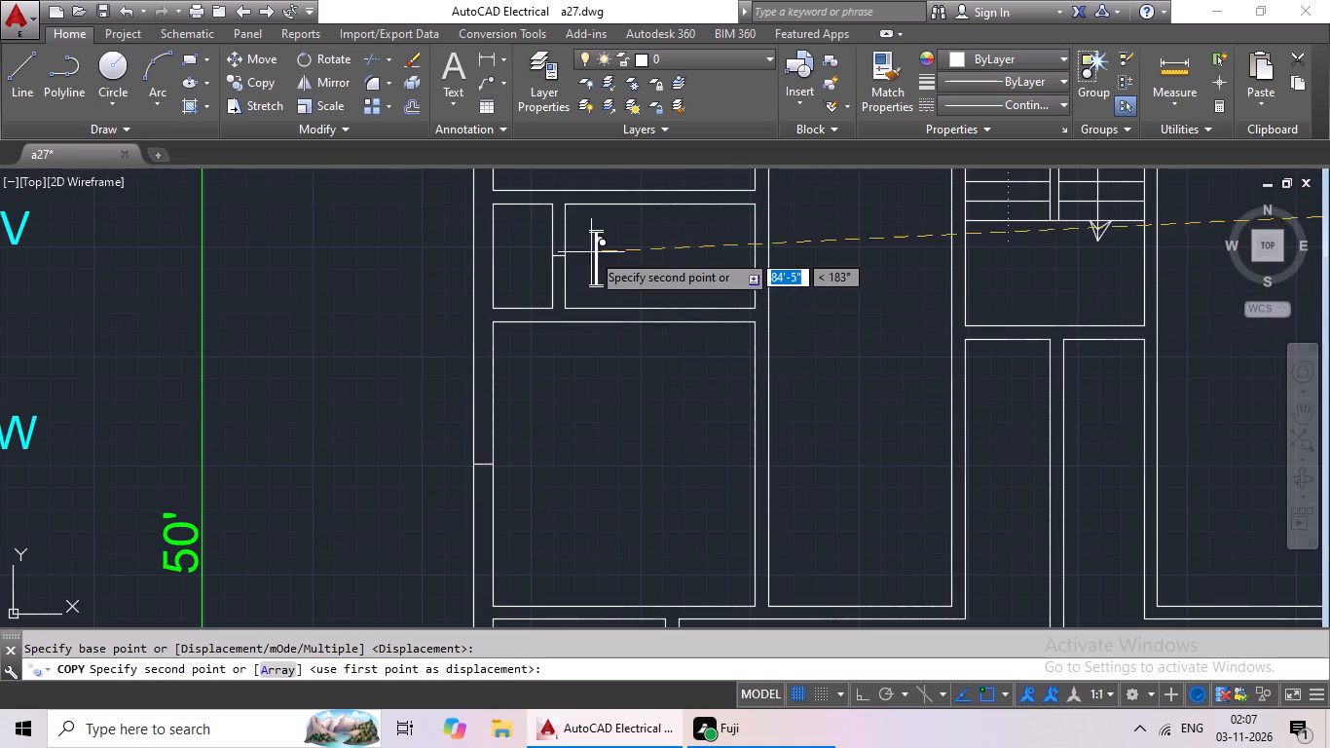
{"action": "scroll", "coordinate": [548, 241], "scroll_direction": "up", "scroll_amount": 4}
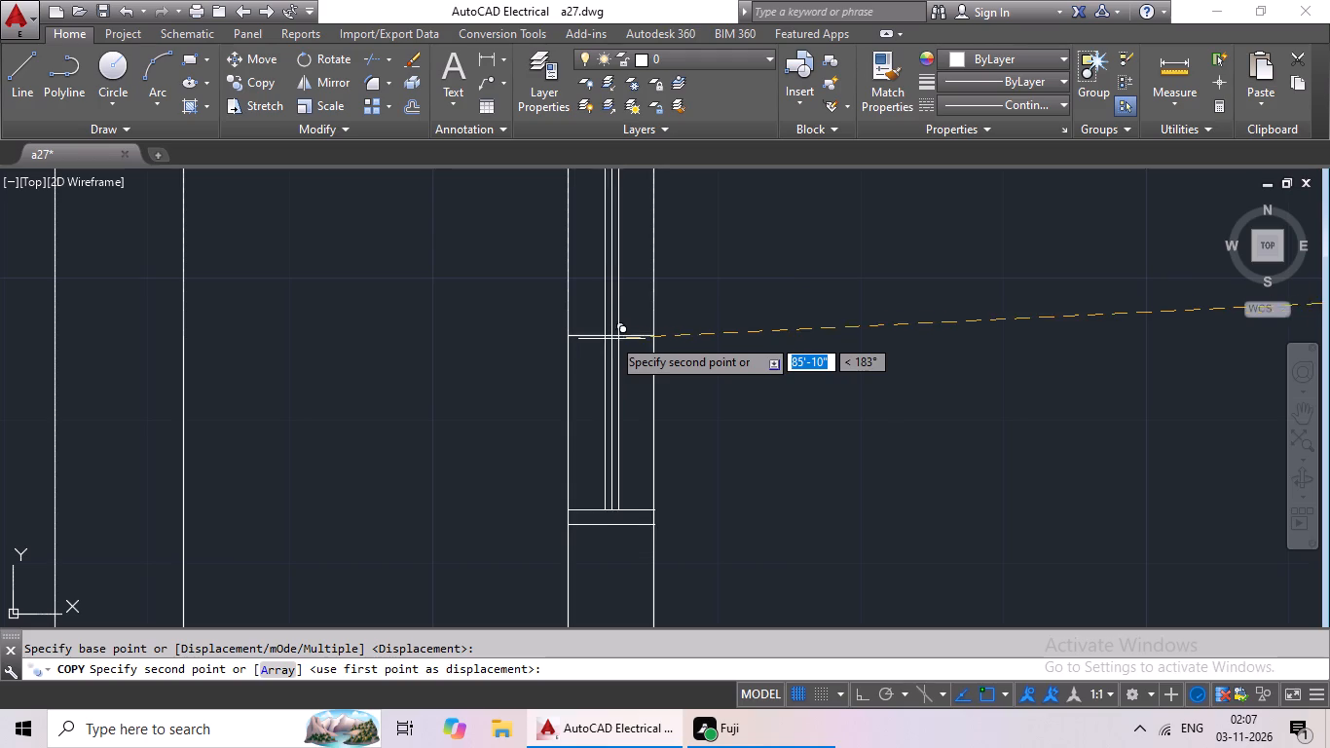
{"action": "left_click", "coordinate": [609, 336]}
Copy the vertical 3' window symbol for 9" walls by its centre onto the east wall's midpoint mark in the room just south of the small east-side rooms.
{"action": "scroll", "coordinate": [810, 342], "scroll_direction": "down", "scroll_amount": 5}
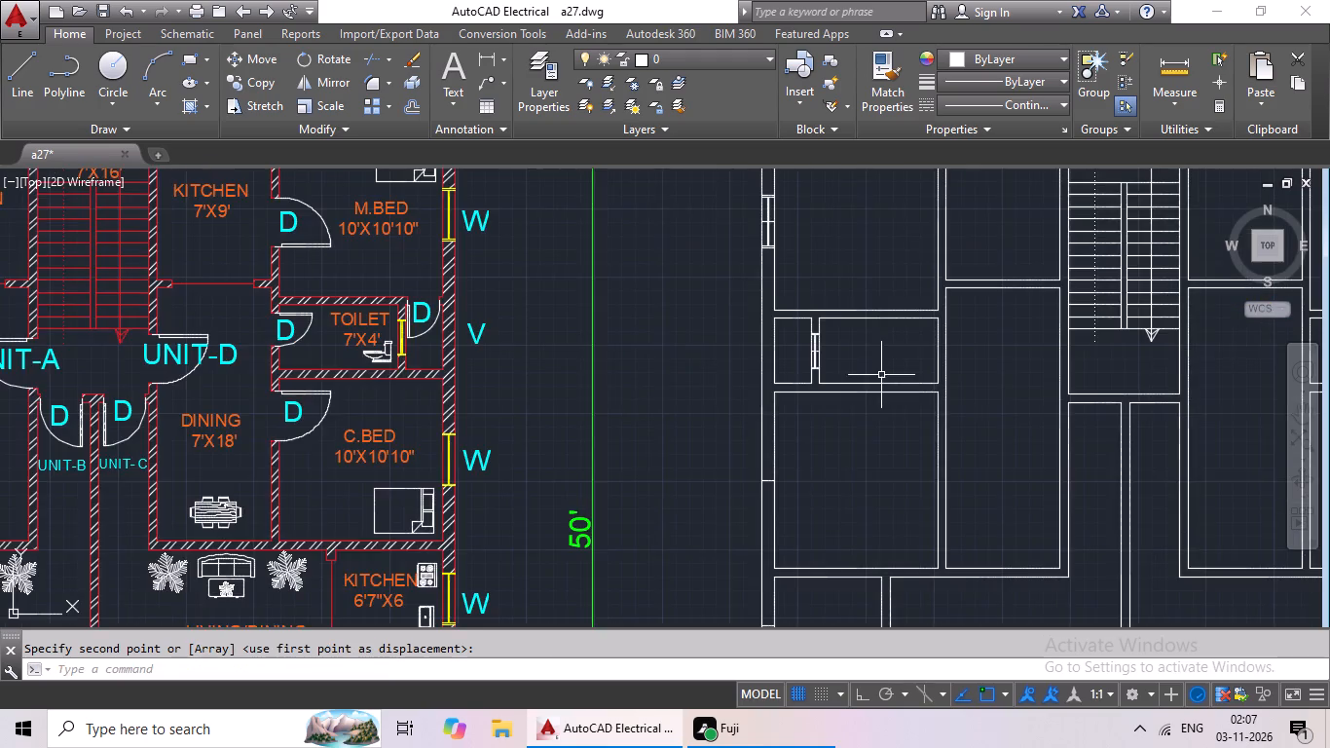
{"action": "middle_click_drag", "start_coordinate": [893, 377], "coordinate": [600, 302]}
{"action": "scroll", "coordinate": [683, 334], "scroll_direction": "down", "scroll_amount": 1}
{"action": "middle_click_drag", "start_coordinate": [913, 369], "coordinate": [643, 432]}
{"action": "middle_click_drag", "start_coordinate": [984, 398], "coordinate": [849, 450]}
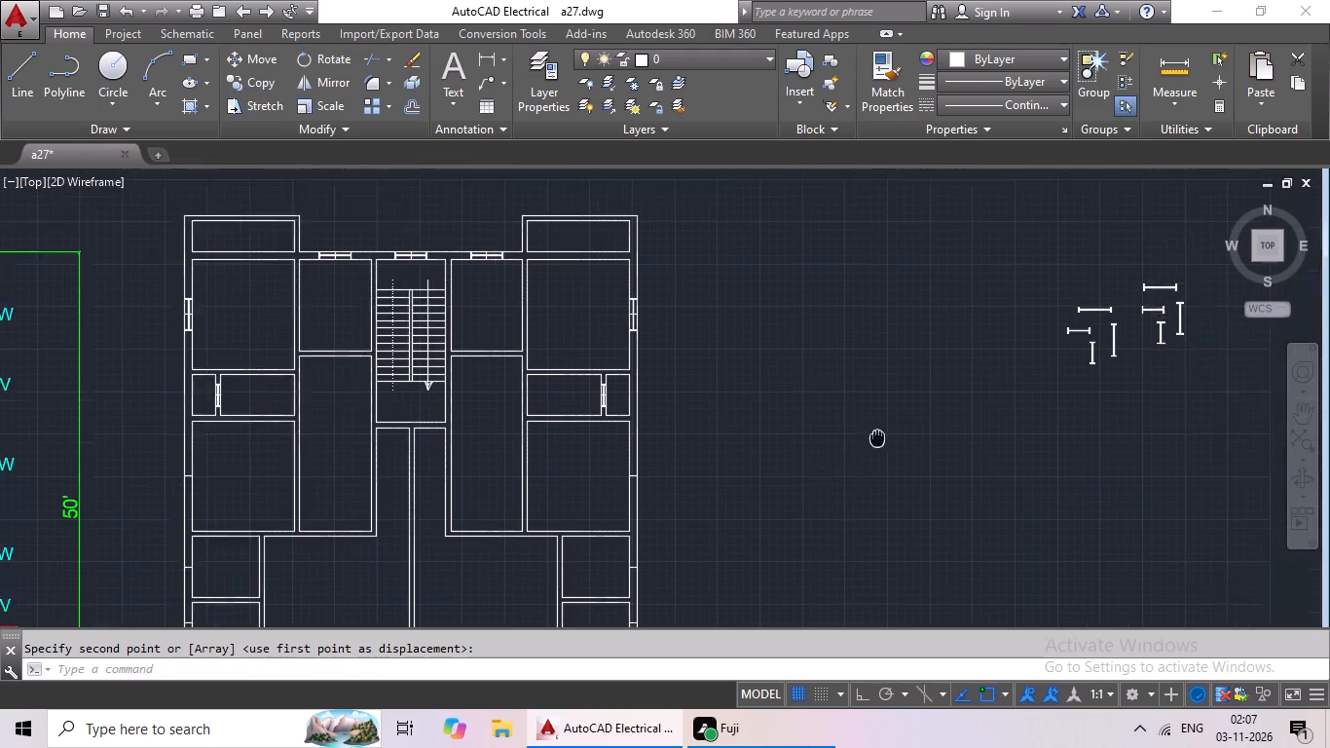
{"action": "middle_click_drag", "start_coordinate": [849, 450], "coordinate": [841, 453]}
{"action": "middle_click_drag", "start_coordinate": [994, 406], "coordinate": [927, 447]}
{"action": "scroll", "coordinate": [1065, 363], "scroll_direction": "up", "scroll_amount": 3}
{"action": "left_click_drag", "start_coordinate": [1119, 342], "coordinate": [1086, 339]}
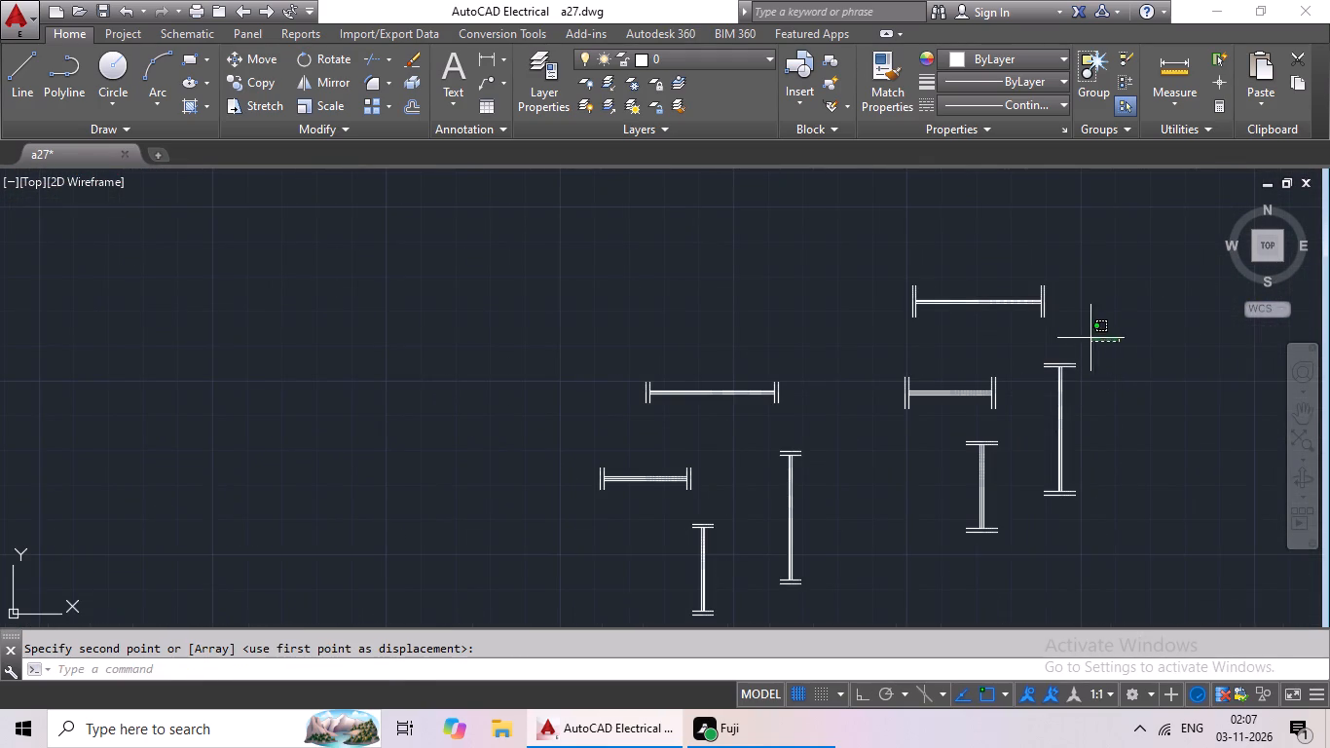
{"action": "left_click_drag", "start_coordinate": [1086, 339], "coordinate": [1103, 491]}
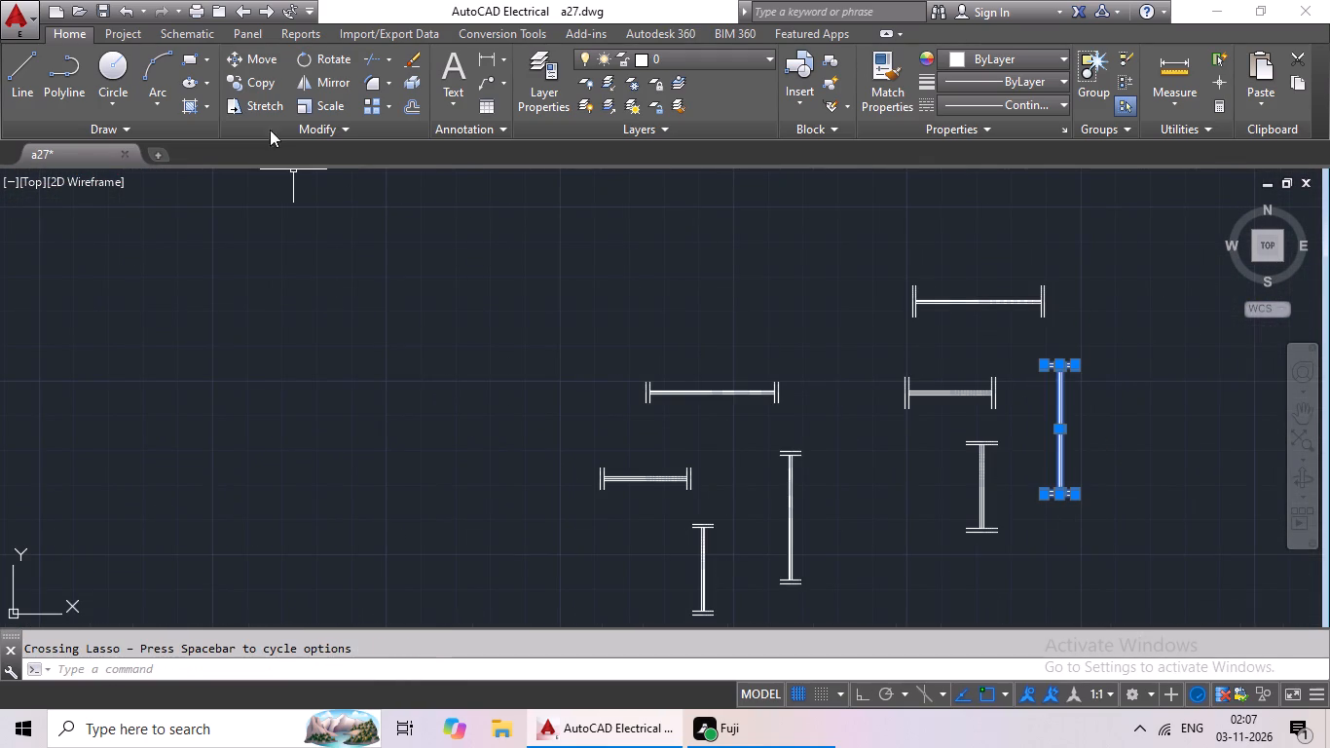
{"action": "left_click", "coordinate": [262, 84]}
{"action": "scroll", "coordinate": [1074, 435], "scroll_direction": "up", "scroll_amount": 3}
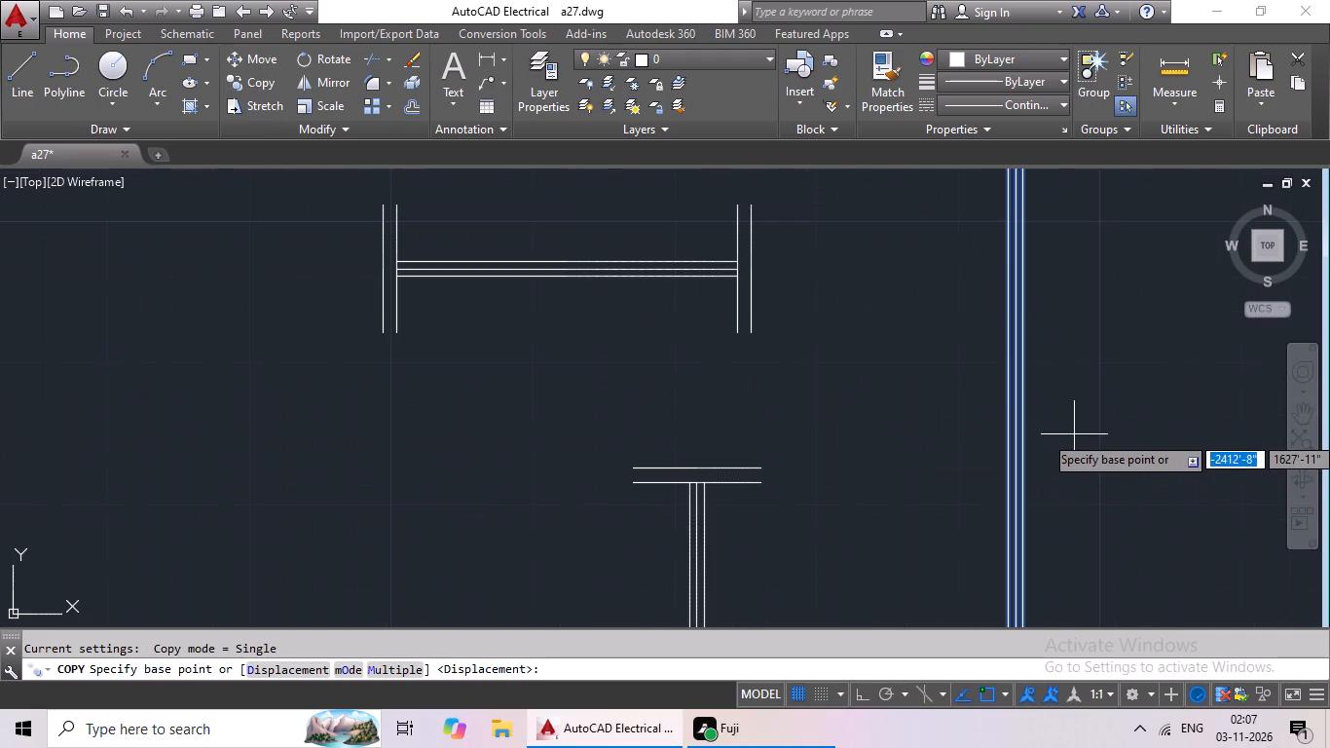
{"action": "left_click", "coordinate": [1017, 417]}
{"action": "scroll", "coordinate": [624, 468], "scroll_direction": "down", "scroll_amount": 2}
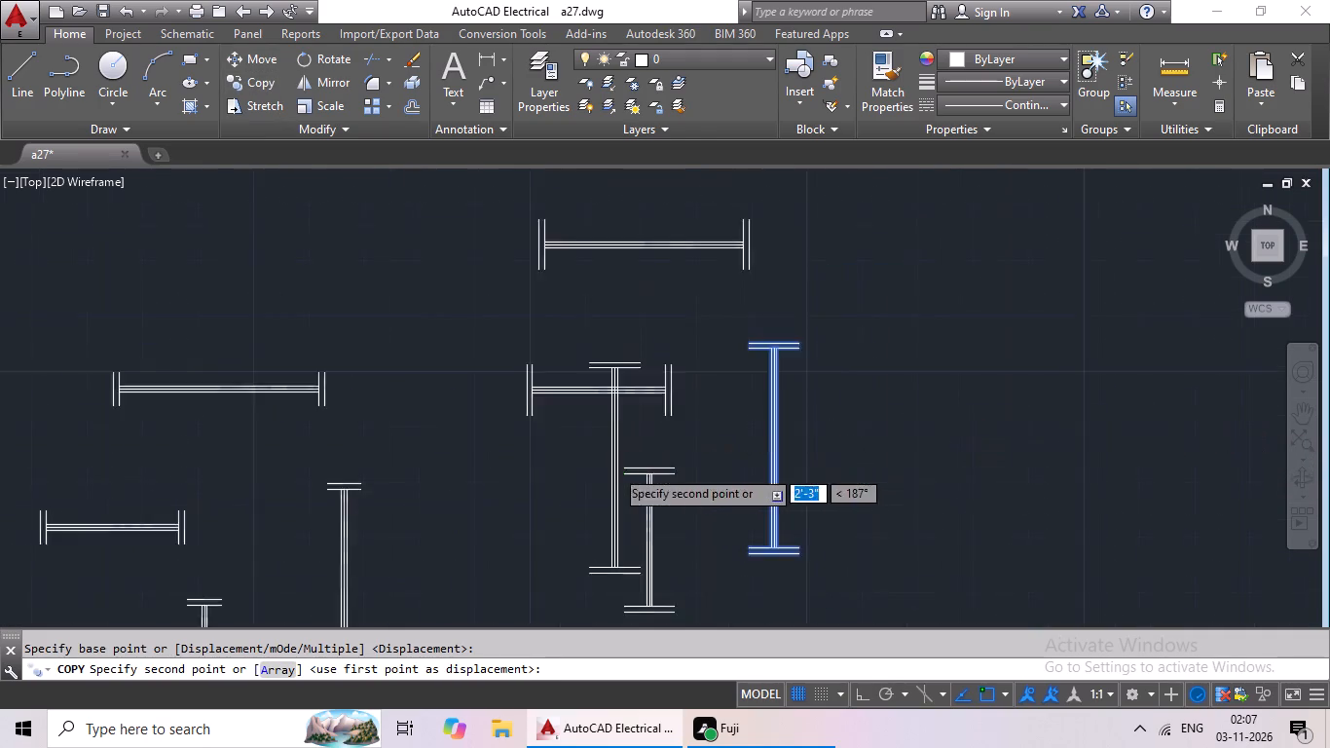
{"action": "scroll", "coordinate": [614, 468], "scroll_direction": "down", "scroll_amount": 1}
{"action": "middle_click_drag", "start_coordinate": [614, 468], "coordinate": [794, 338]}
{"action": "middle_click_drag", "start_coordinate": [419, 458], "coordinate": [568, 346]}
{"action": "scroll", "coordinate": [367, 452], "scroll_direction": "down", "scroll_amount": 2}
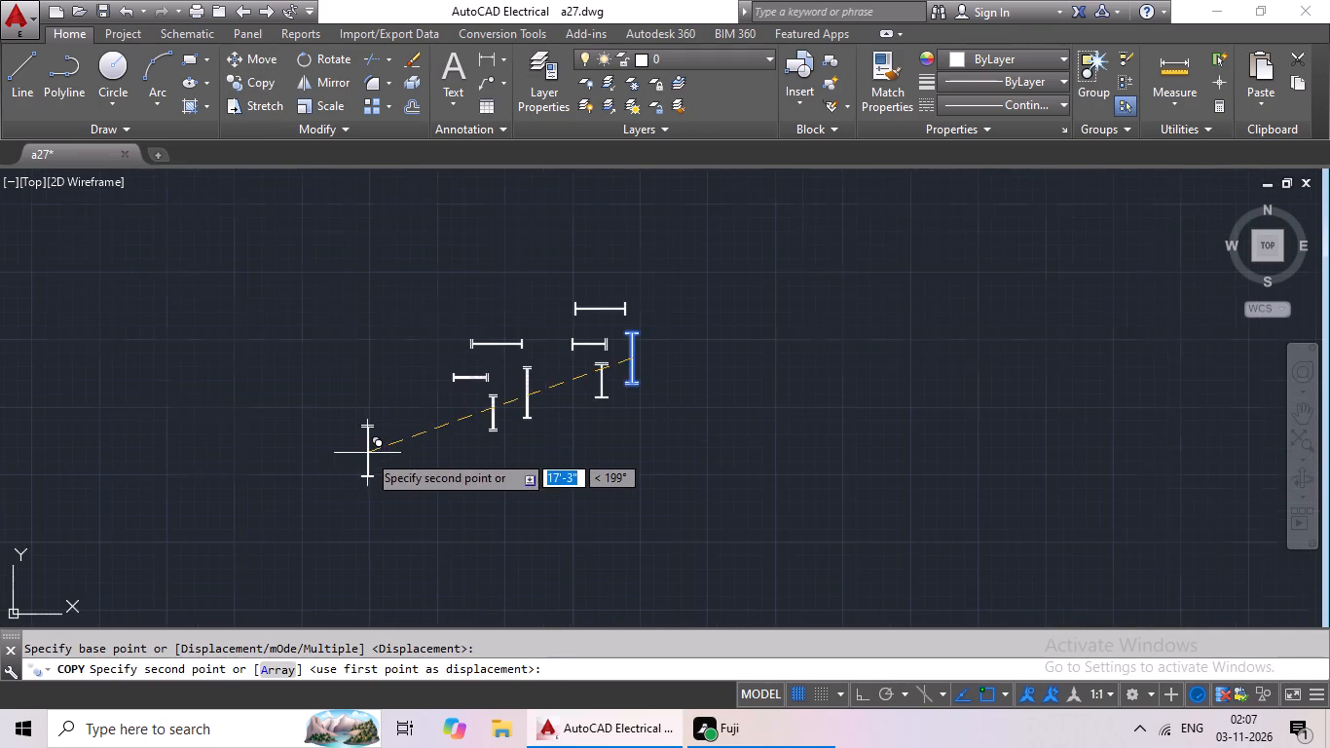
{"action": "middle_click_drag", "start_coordinate": [361, 455], "coordinate": [536, 342]}
{"action": "scroll", "coordinate": [463, 401], "scroll_direction": "down", "scroll_amount": 2}
{"action": "middle_click_drag", "start_coordinate": [396, 453], "coordinate": [613, 365]}
{"action": "middle_click_drag", "start_coordinate": [351, 478], "coordinate": [582, 368]}
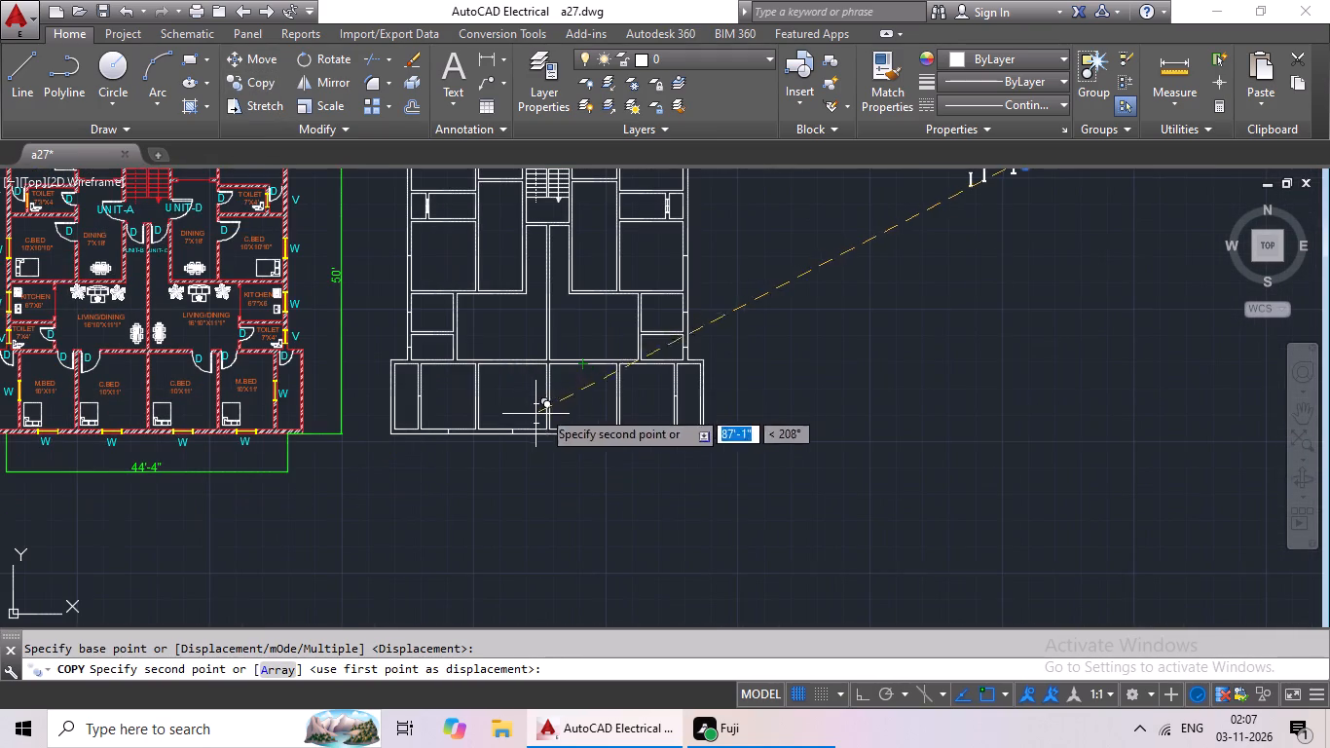
{"action": "middle_click_drag", "start_coordinate": [647, 317], "coordinate": [585, 456]}
{"action": "scroll", "coordinate": [584, 457], "scroll_direction": "up", "scroll_amount": 1}
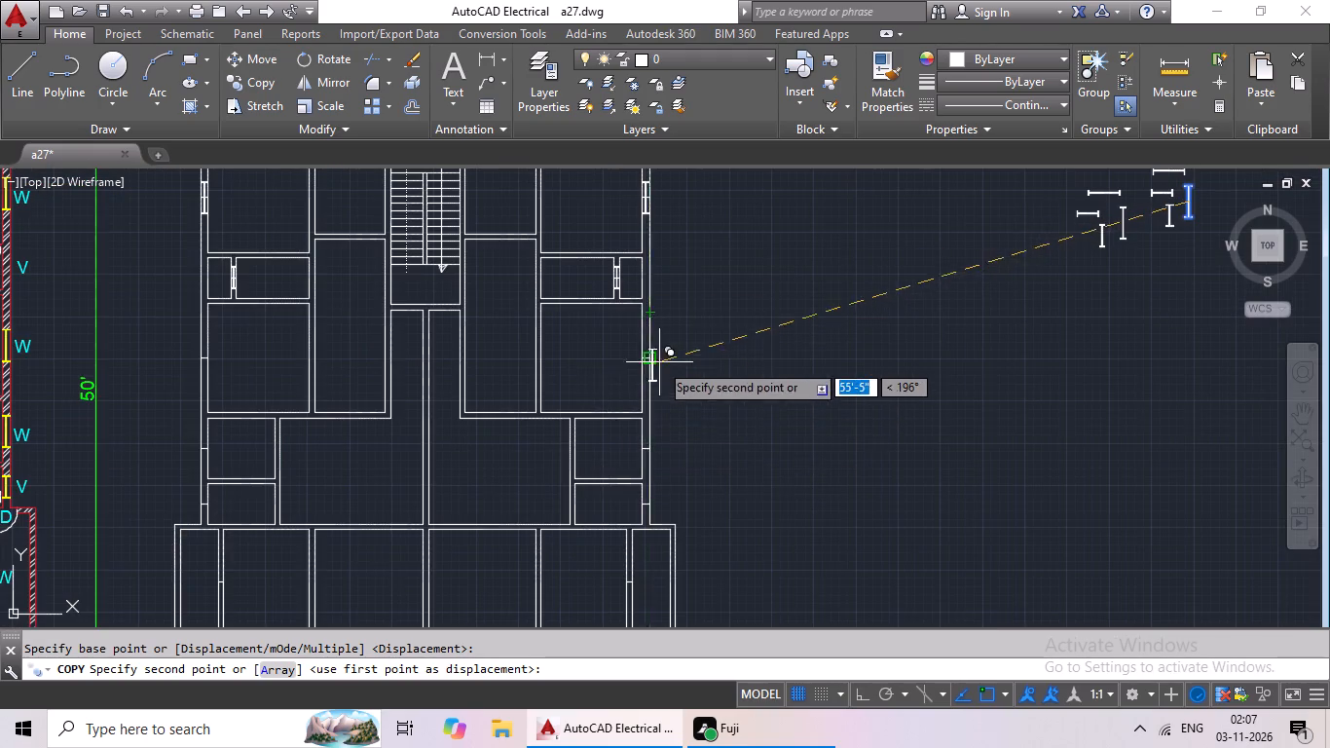
{"action": "scroll", "coordinate": [662, 360], "scroll_direction": "up", "scroll_amount": 4}
{"action": "left_click", "coordinate": [566, 343]}
Copy the vertical 3' window symbol for 9" walls by its centre onto the west wall's midpoint mark in the room just south of the small west-side rooms.
{"action": "scroll", "coordinate": [648, 340], "scroll_direction": "down", "scroll_amount": 2}
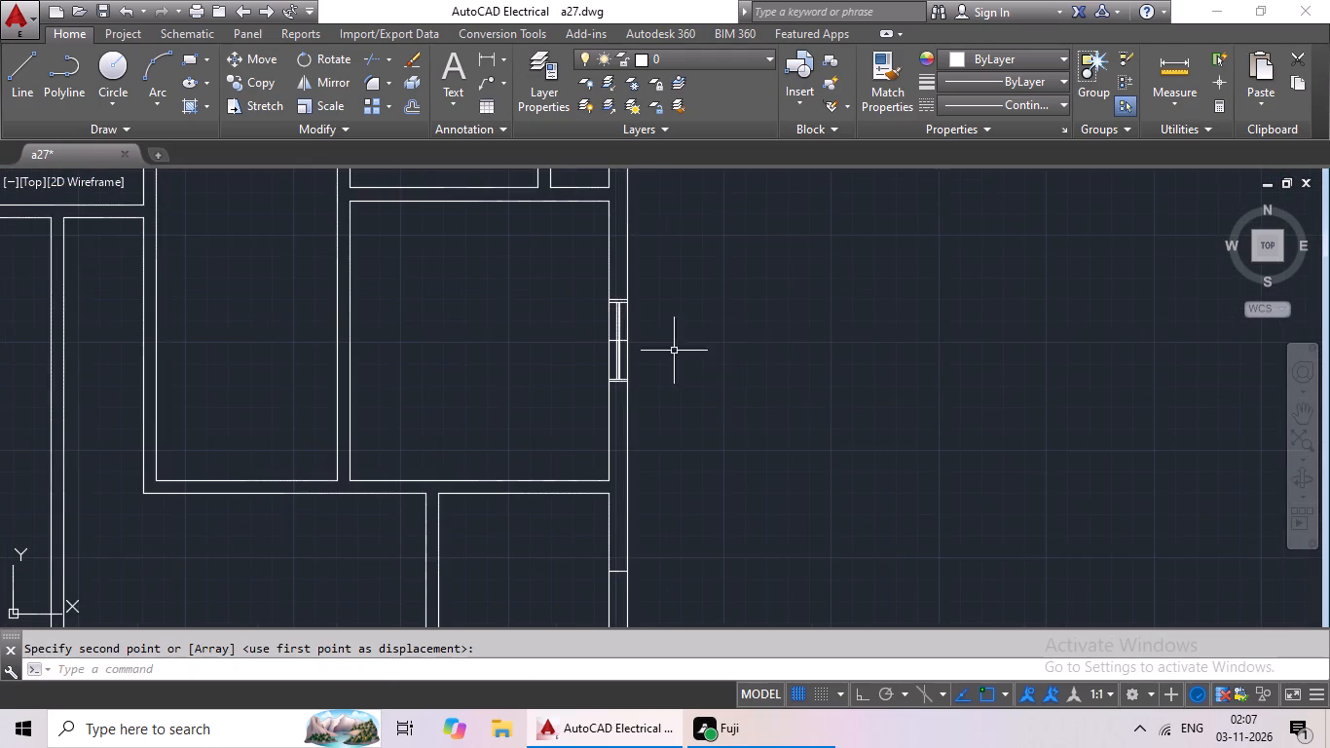
{"action": "middle_click_drag", "start_coordinate": [741, 356], "coordinate": [659, 399]}
{"action": "scroll", "coordinate": [745, 364], "scroll_direction": "down", "scroll_amount": 2}
{"action": "middle_click_drag", "start_coordinate": [815, 357], "coordinate": [762, 390]}
{"action": "middle_click_drag", "start_coordinate": [811, 366], "coordinate": [673, 431]}
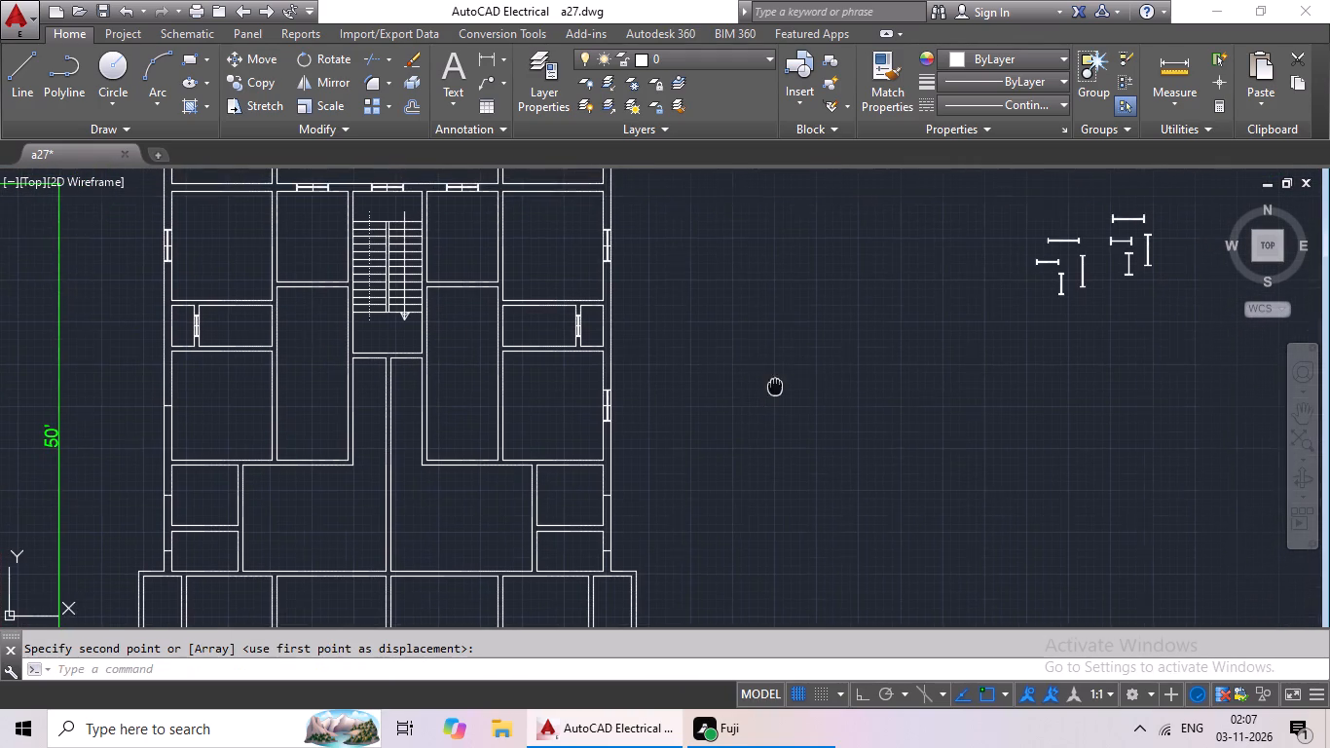
{"action": "scroll", "coordinate": [1012, 315], "scroll_direction": "up", "scroll_amount": 5}
{"action": "scroll", "coordinate": [1075, 266], "scroll_direction": "down", "scroll_amount": 1}
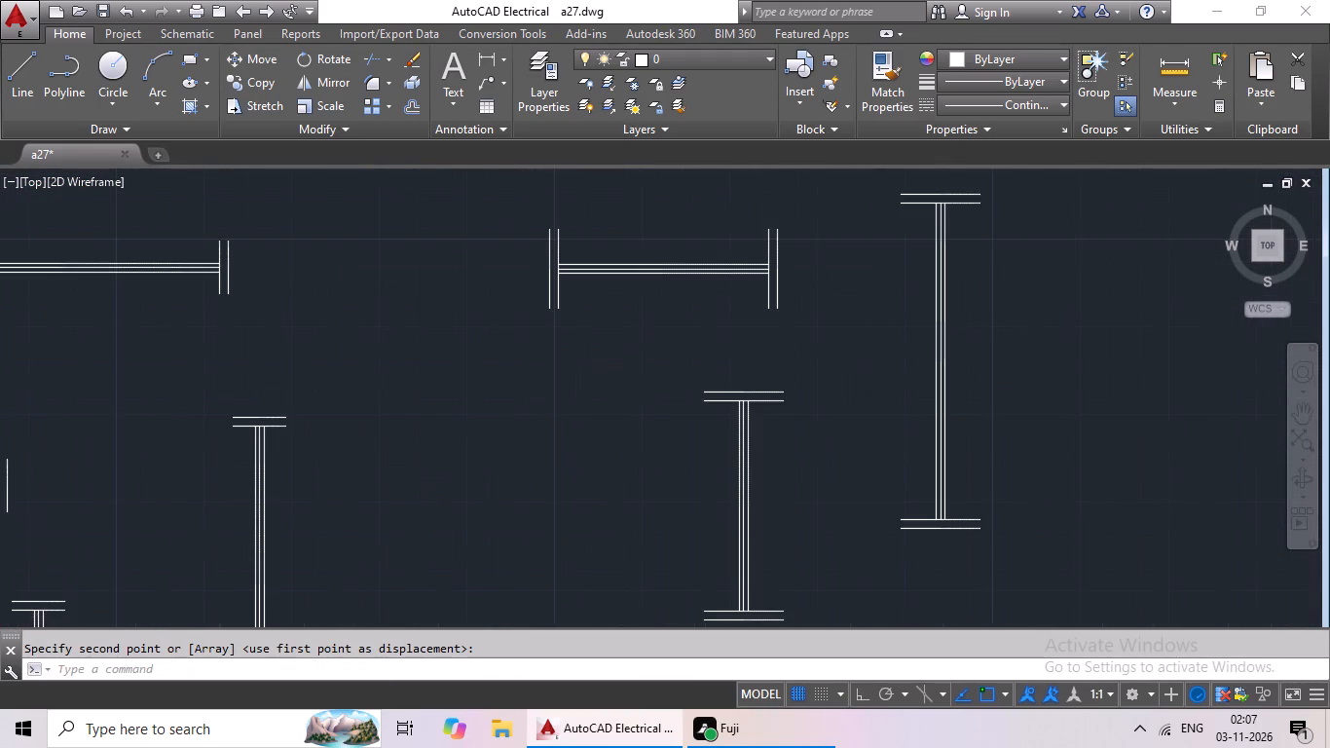
{"action": "left_click_drag", "start_coordinate": [1083, 229], "coordinate": [976, 480]}
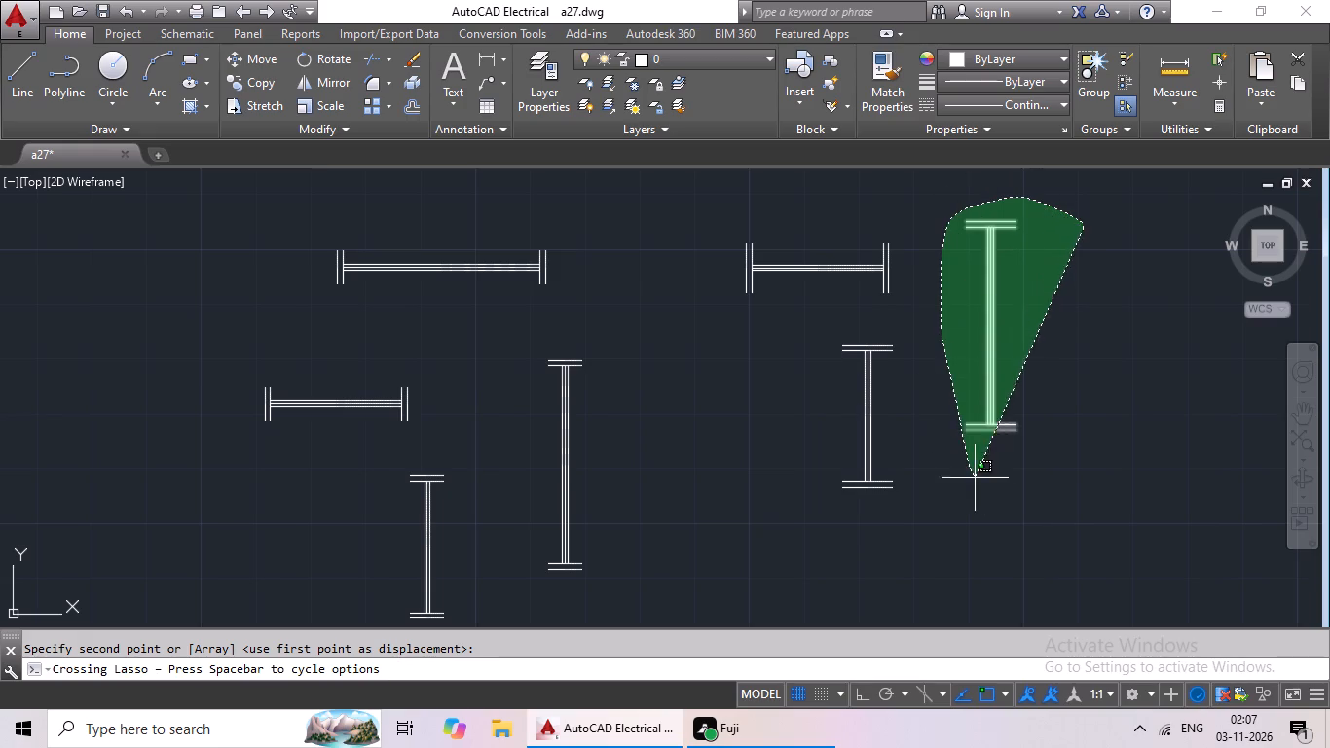
{"action": "left_click_drag", "start_coordinate": [976, 480], "coordinate": [1049, 473]}
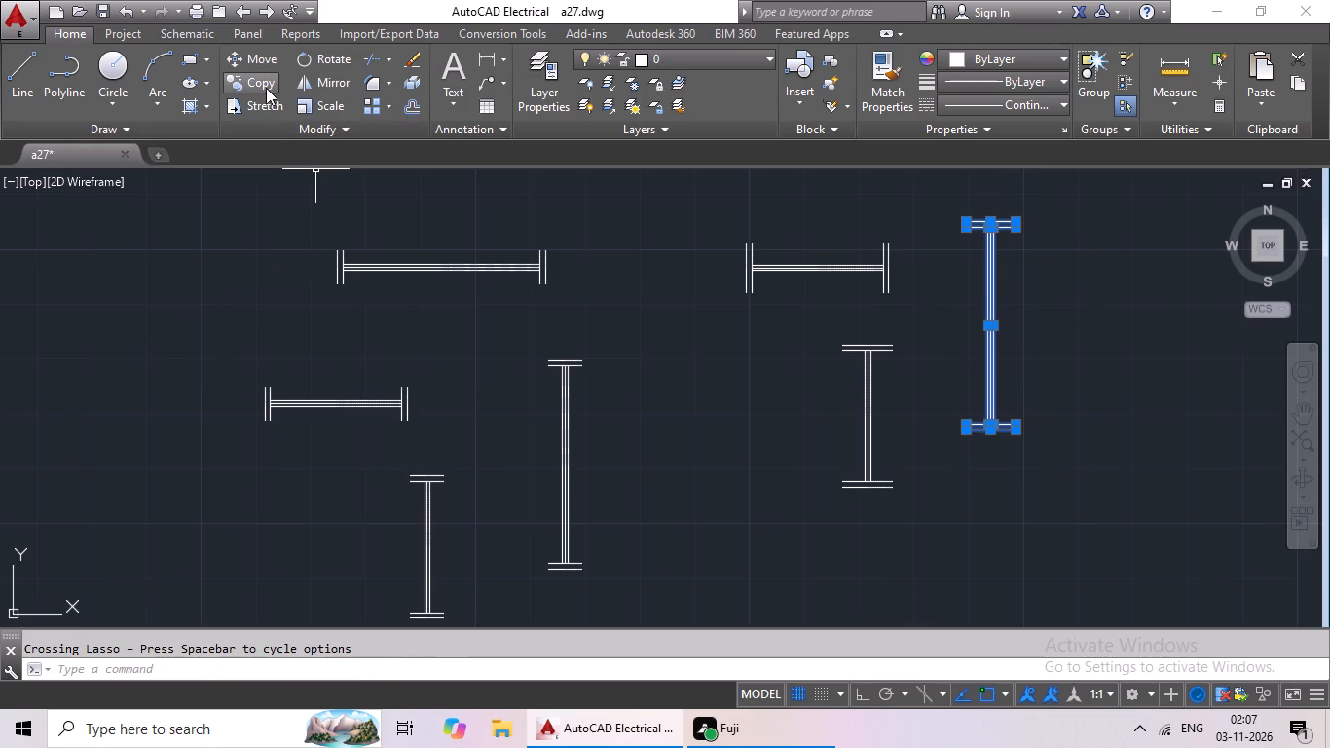
{"action": "left_click", "coordinate": [265, 87]}
{"action": "scroll", "coordinate": [1047, 311], "scroll_direction": "up", "scroll_amount": 2}
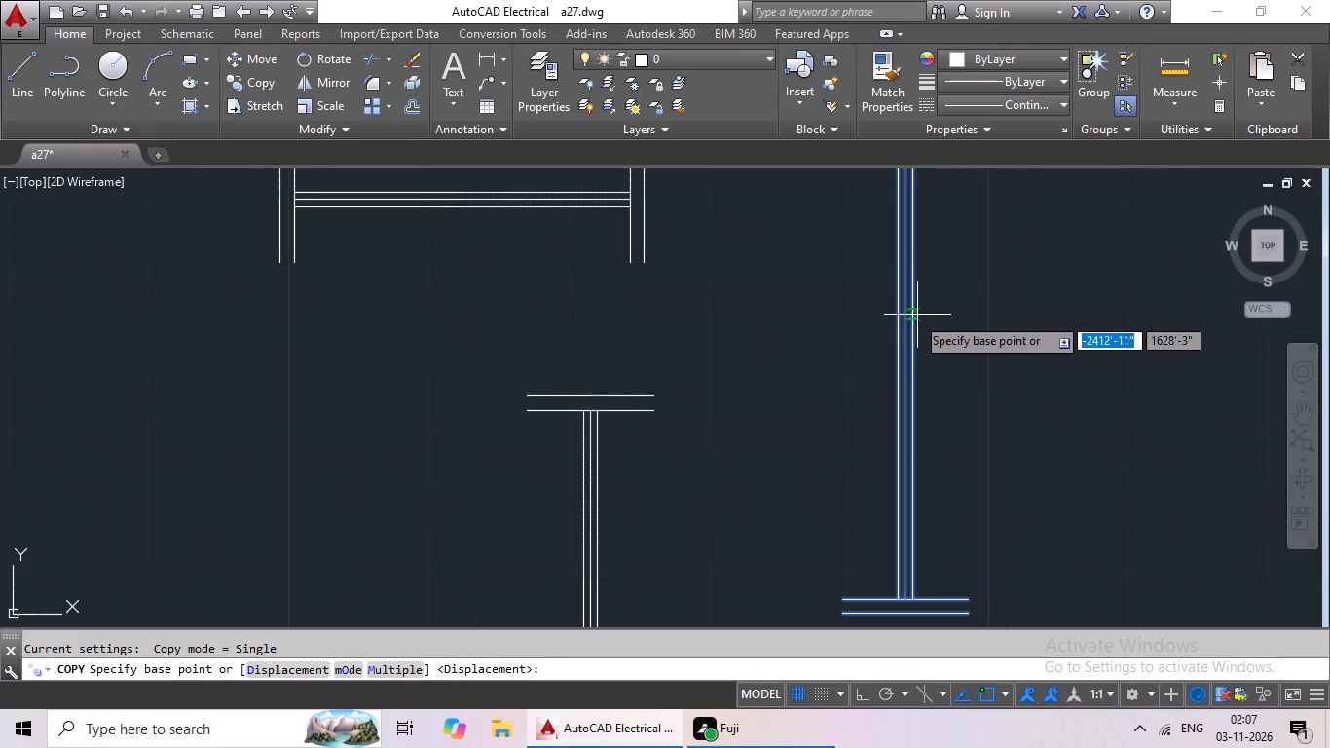
{"action": "left_click", "coordinate": [908, 348]}
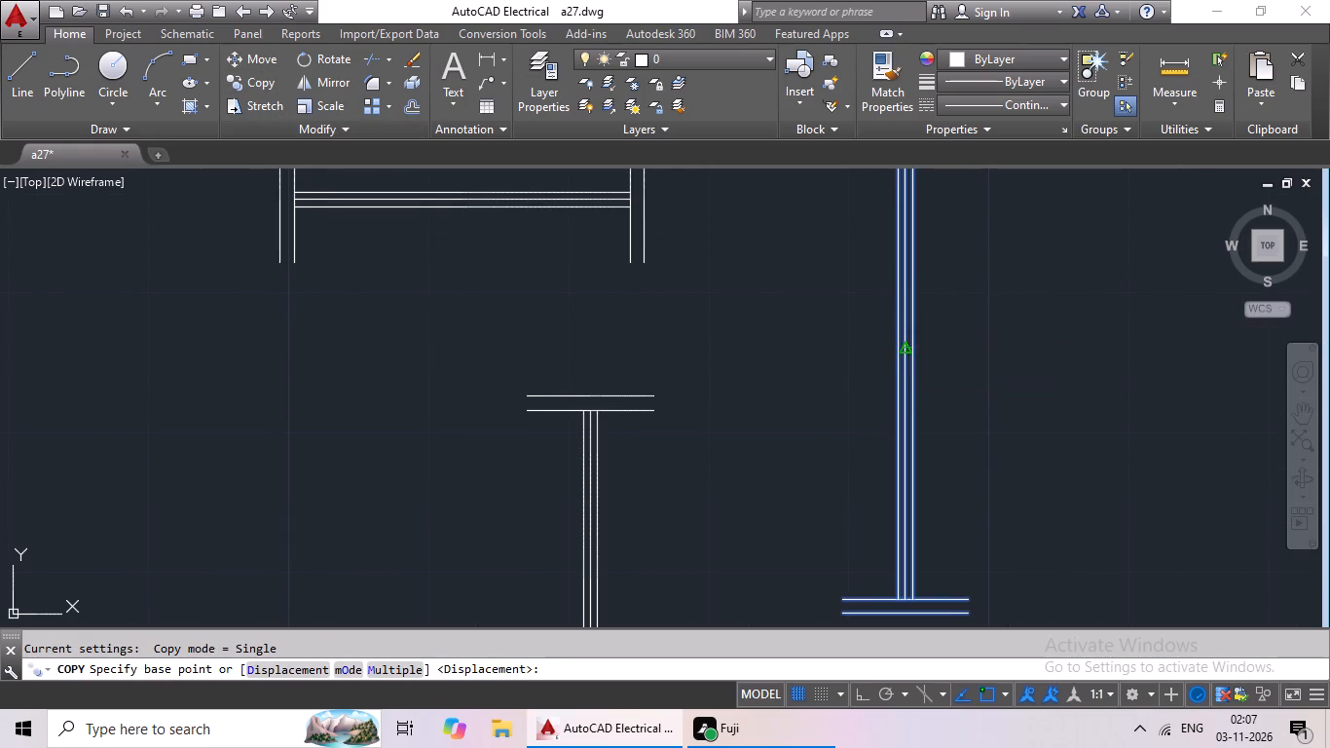
{"action": "scroll", "coordinate": [329, 462], "scroll_direction": "down", "scroll_amount": 1}
{"action": "scroll", "coordinate": [418, 379], "scroll_direction": "down", "scroll_amount": 2}
{"action": "middle_click_drag", "start_coordinate": [399, 396], "coordinate": [567, 324]}
{"action": "scroll", "coordinate": [309, 434], "scroll_direction": "down", "scroll_amount": 1}
{"action": "middle_click_drag", "start_coordinate": [277, 459], "coordinate": [277, 459]}
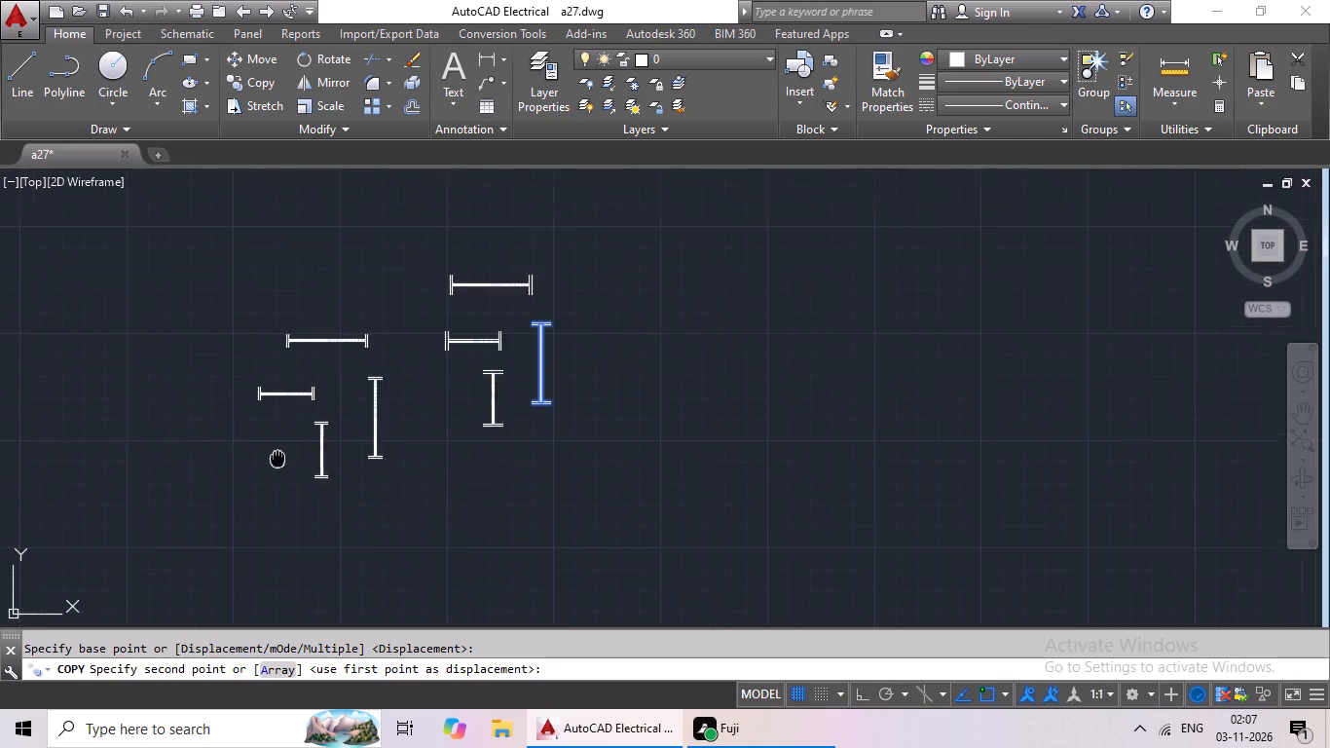
{"action": "middle_click_drag", "start_coordinate": [277, 459], "coordinate": [456, 362]}
{"action": "middle_click_drag", "start_coordinate": [68, 459], "coordinate": [390, 363]}
{"action": "middle_click_drag", "start_coordinate": [77, 509], "coordinate": [472, 431]}
{"action": "scroll", "coordinate": [168, 547], "scroll_direction": "down", "scroll_amount": 1}
{"action": "middle_click_drag", "start_coordinate": [183, 542], "coordinate": [505, 450]}
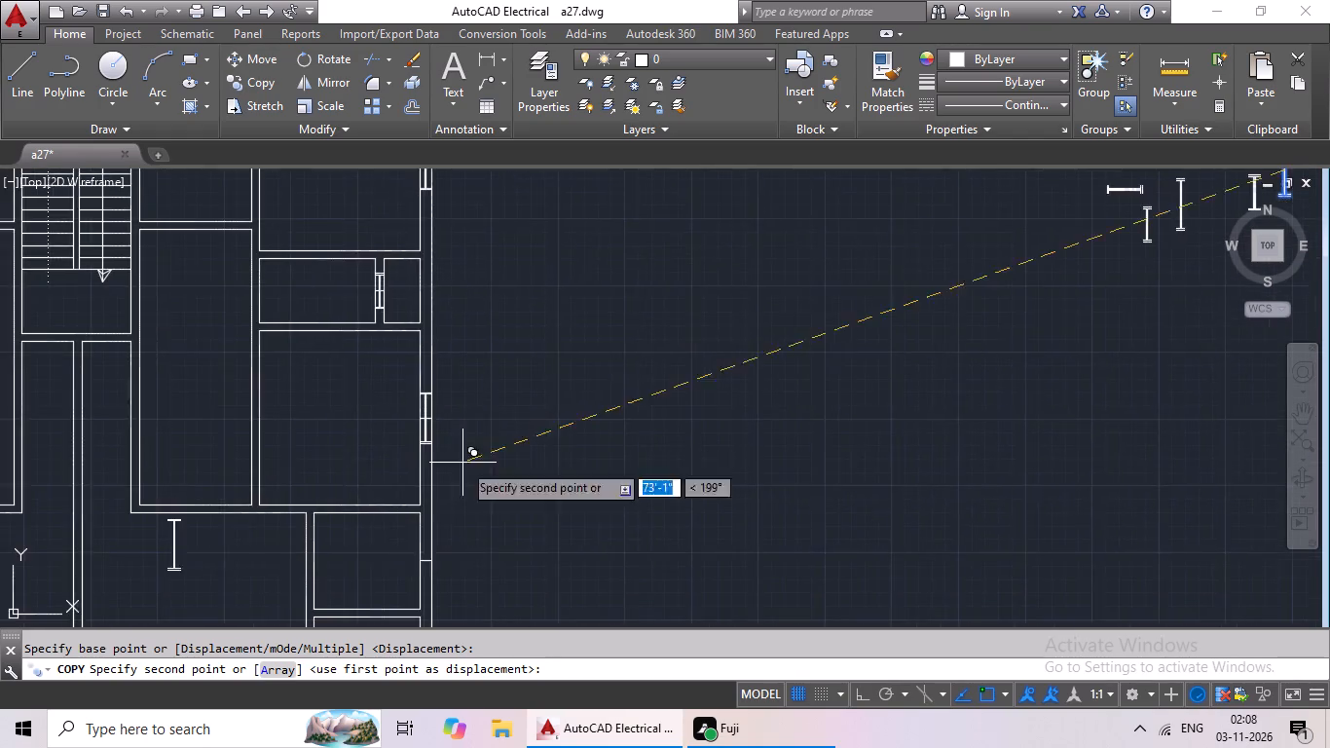
{"action": "middle_click_drag", "start_coordinate": [195, 542], "coordinate": [635, 454]}
{"action": "middle_click_drag", "start_coordinate": [257, 423], "coordinate": [554, 537]}
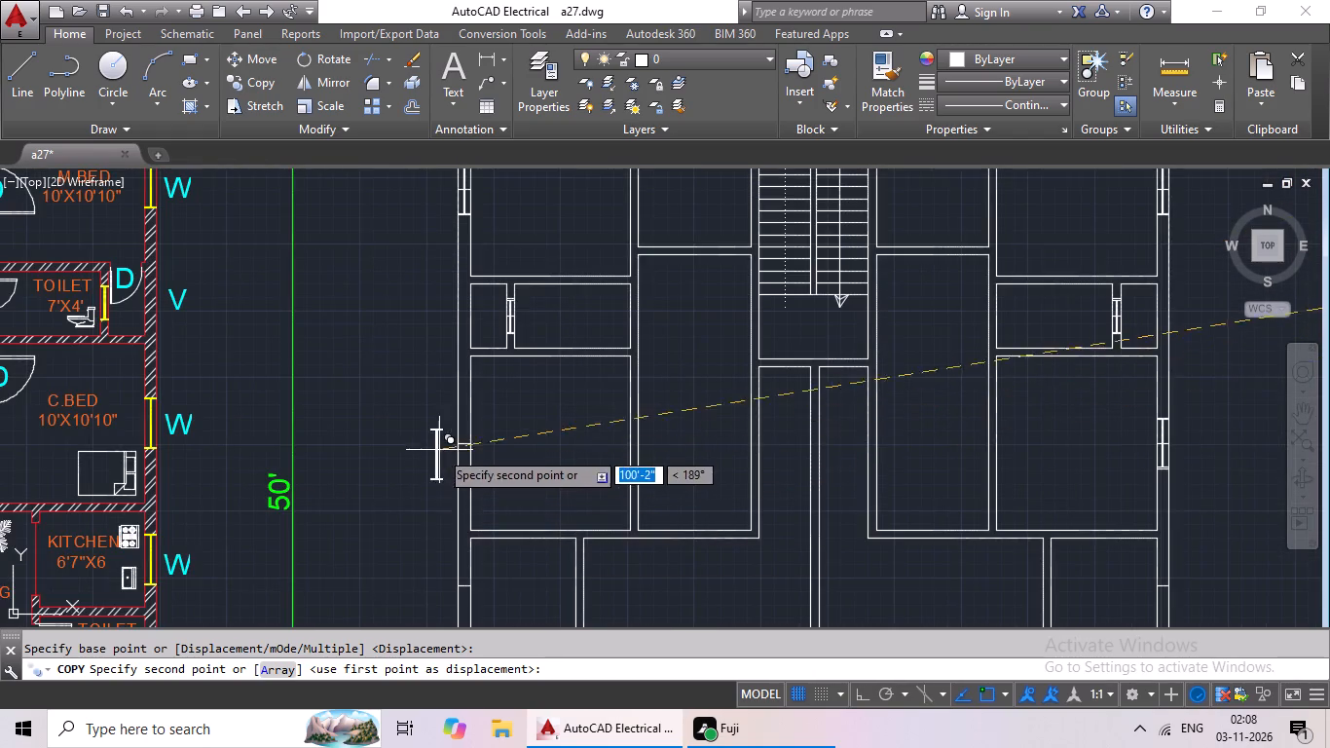
{"action": "scroll", "coordinate": [452, 440], "scroll_direction": "up", "scroll_amount": 3}
{"action": "left_click", "coordinate": [483, 450]}
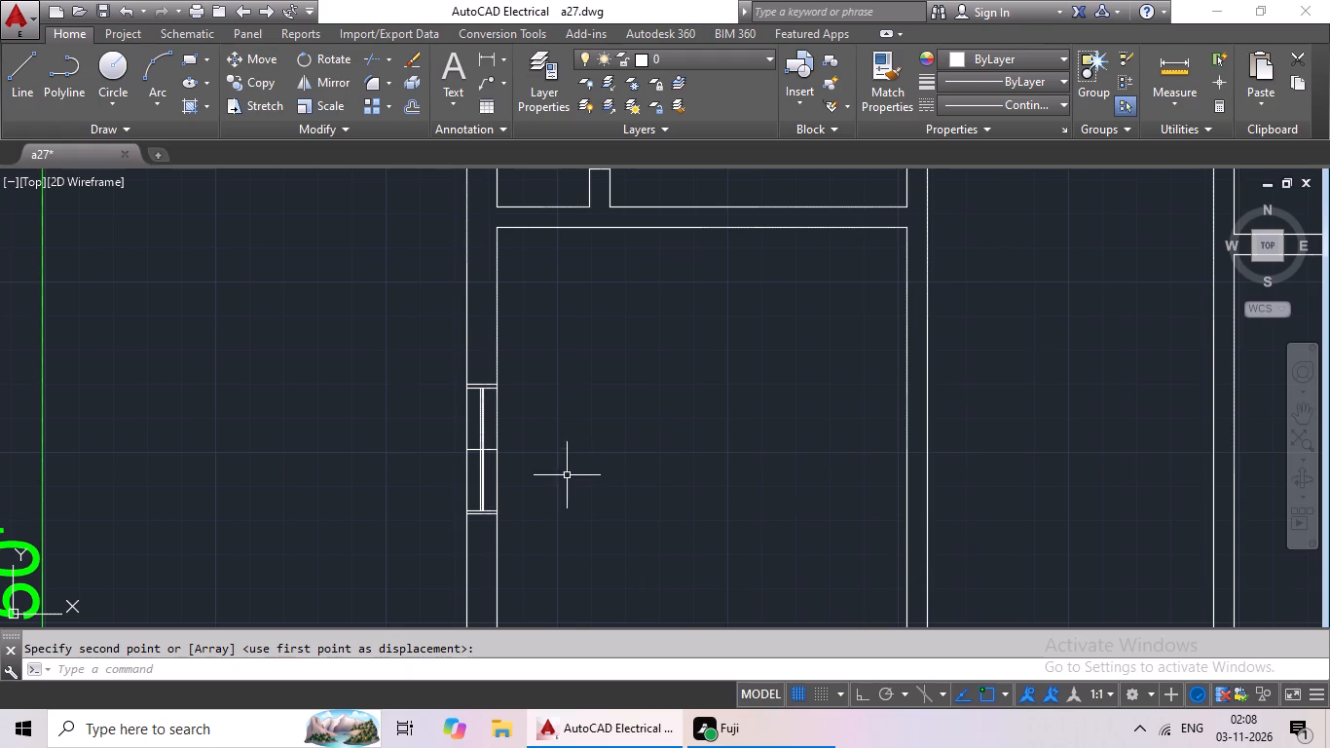
Copy the vertical 3' window symbol for 9" walls by its centre onto the east wall's midpoint mark in the northern of the two small southeast rooms.
{"action": "scroll", "coordinate": [933, 432], "scroll_direction": "down", "scroll_amount": 2}
{"action": "middle_click_drag", "start_coordinate": [967, 453], "coordinate": [831, 362]}
{"action": "scroll", "coordinate": [853, 381], "scroll_direction": "down", "scroll_amount": 1}
{"action": "middle_click_drag", "start_coordinate": [857, 385], "coordinate": [719, 329]}
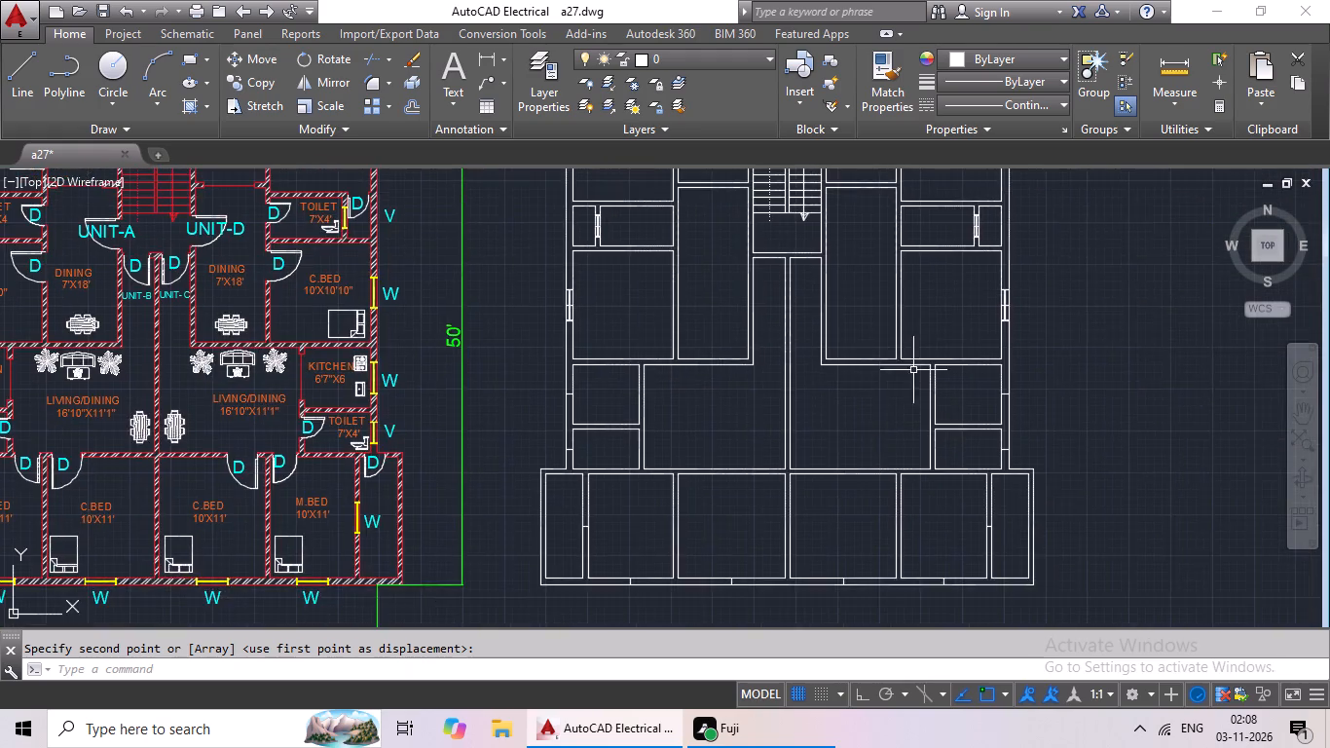
{"action": "middle_click_drag", "start_coordinate": [913, 370], "coordinate": [721, 431]}
{"action": "middle_click_drag", "start_coordinate": [951, 402], "coordinate": [827, 461]}
{"action": "middle_click_drag", "start_coordinate": [953, 406], "coordinate": [800, 506]}
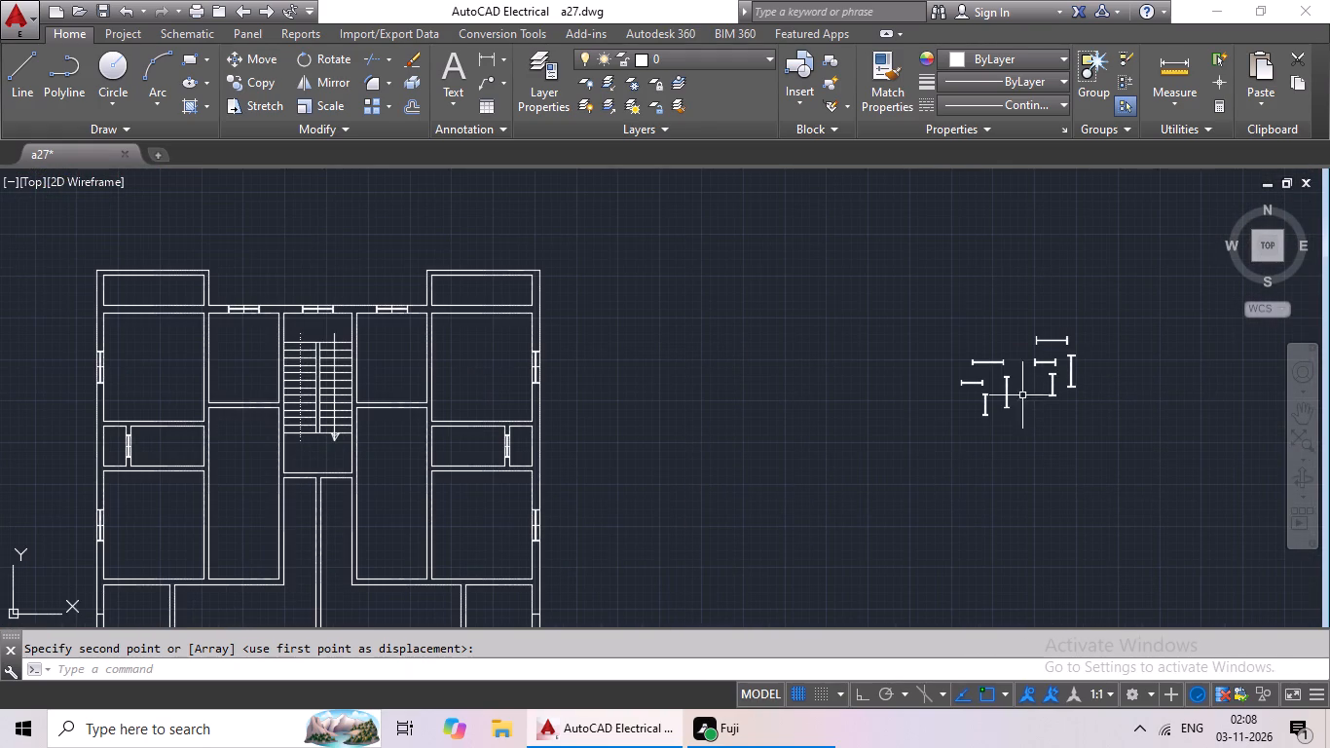
{"action": "scroll", "coordinate": [1084, 371], "scroll_direction": "up", "scroll_amount": 4}
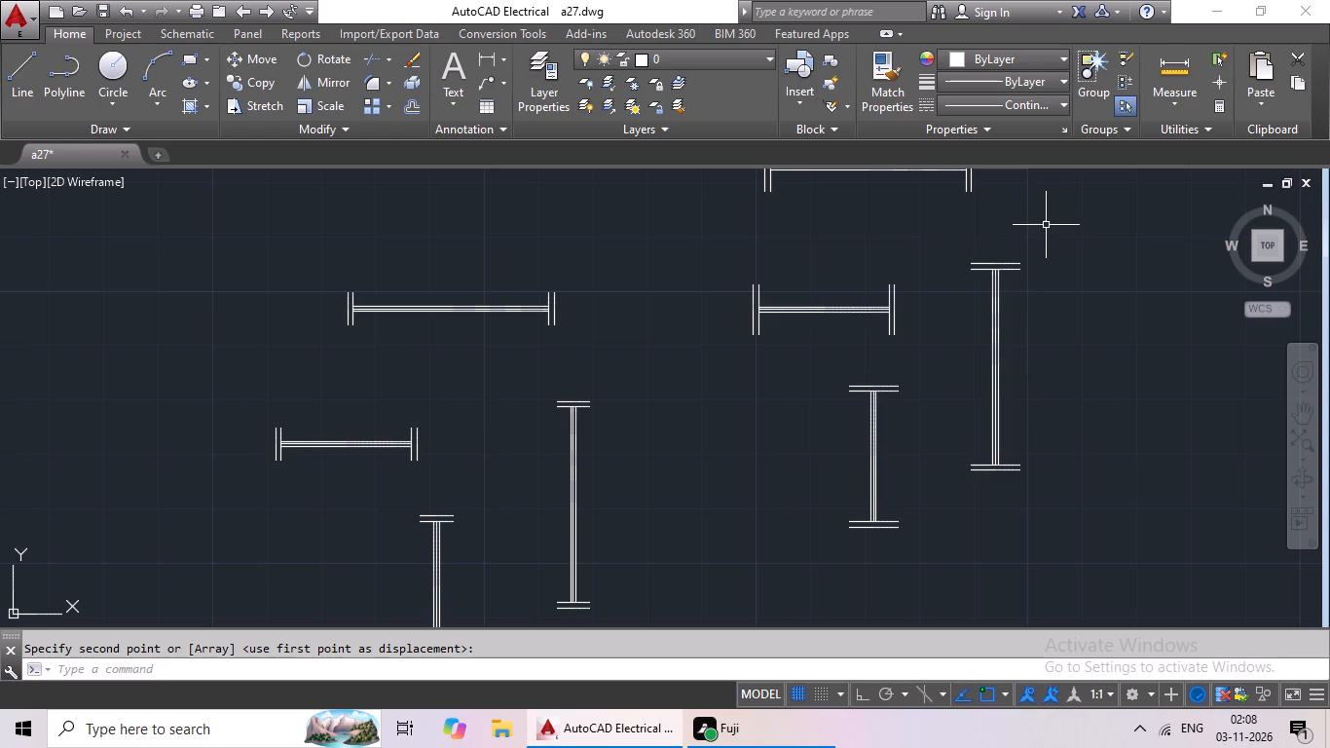
{"action": "left_click_drag", "start_coordinate": [1046, 225], "coordinate": [1071, 508]}
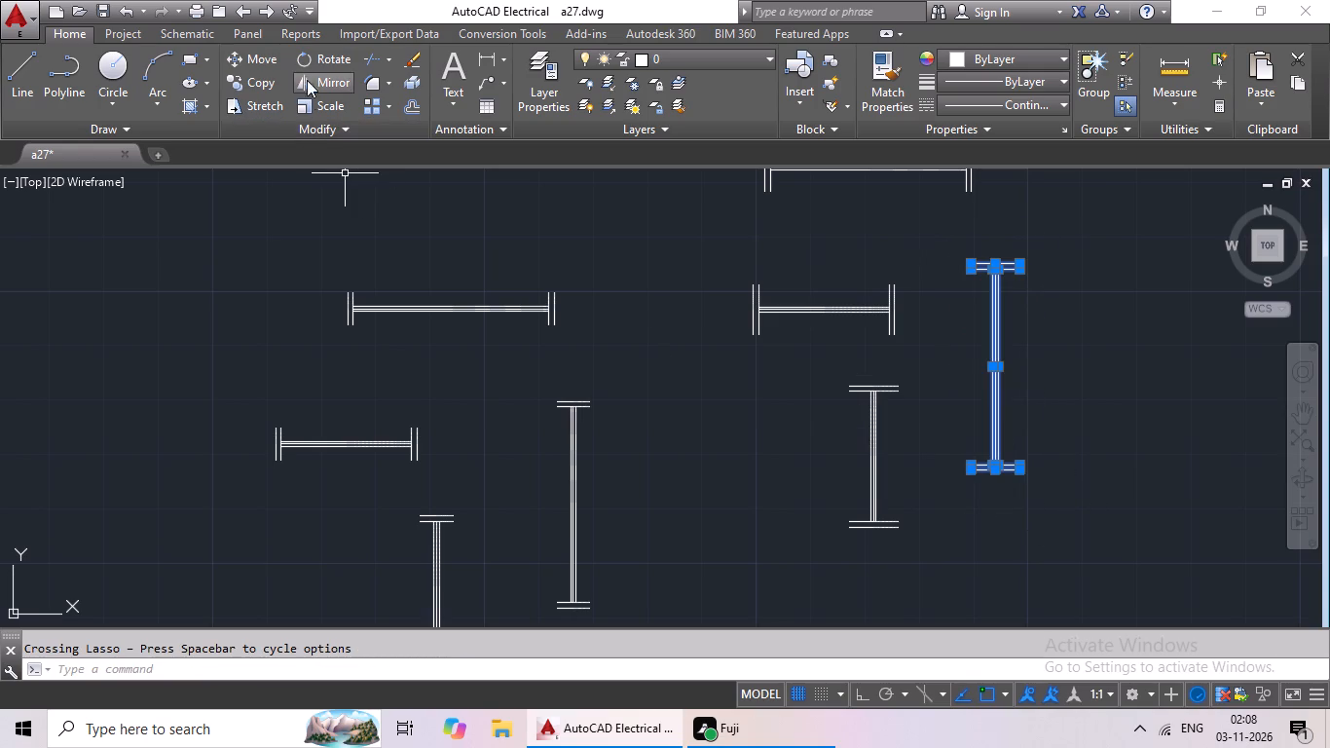
{"action": "left_click", "coordinate": [246, 87]}
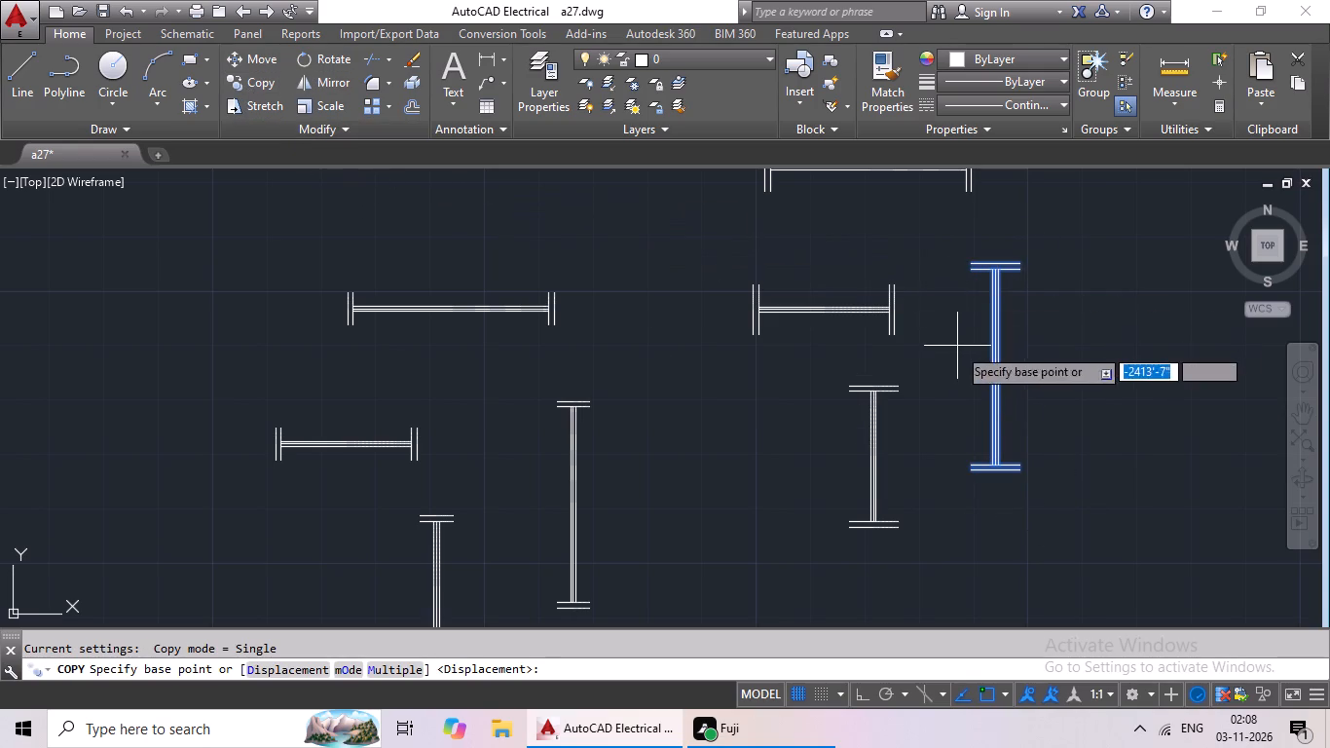
{"action": "scroll", "coordinate": [984, 353], "scroll_direction": "up", "scroll_amount": 4}
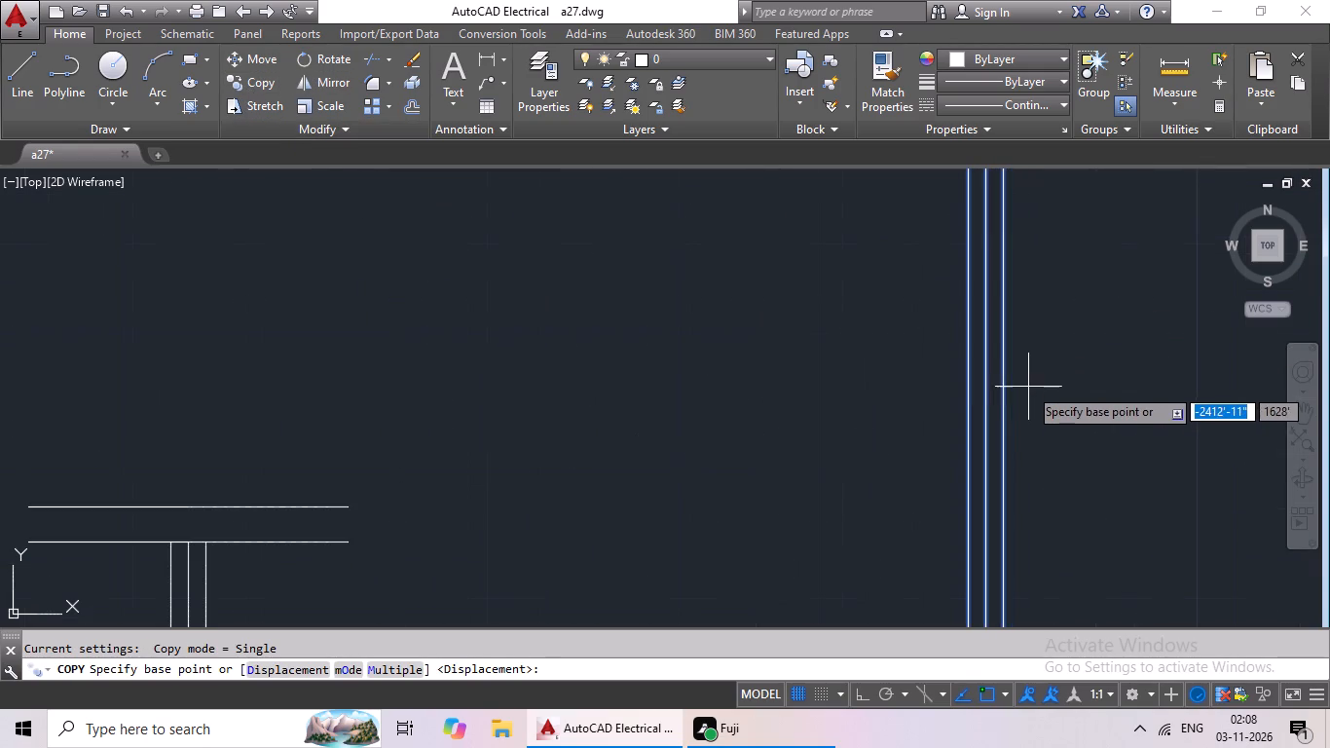
{"action": "scroll", "coordinate": [992, 355], "scroll_direction": "down", "scroll_amount": 2}
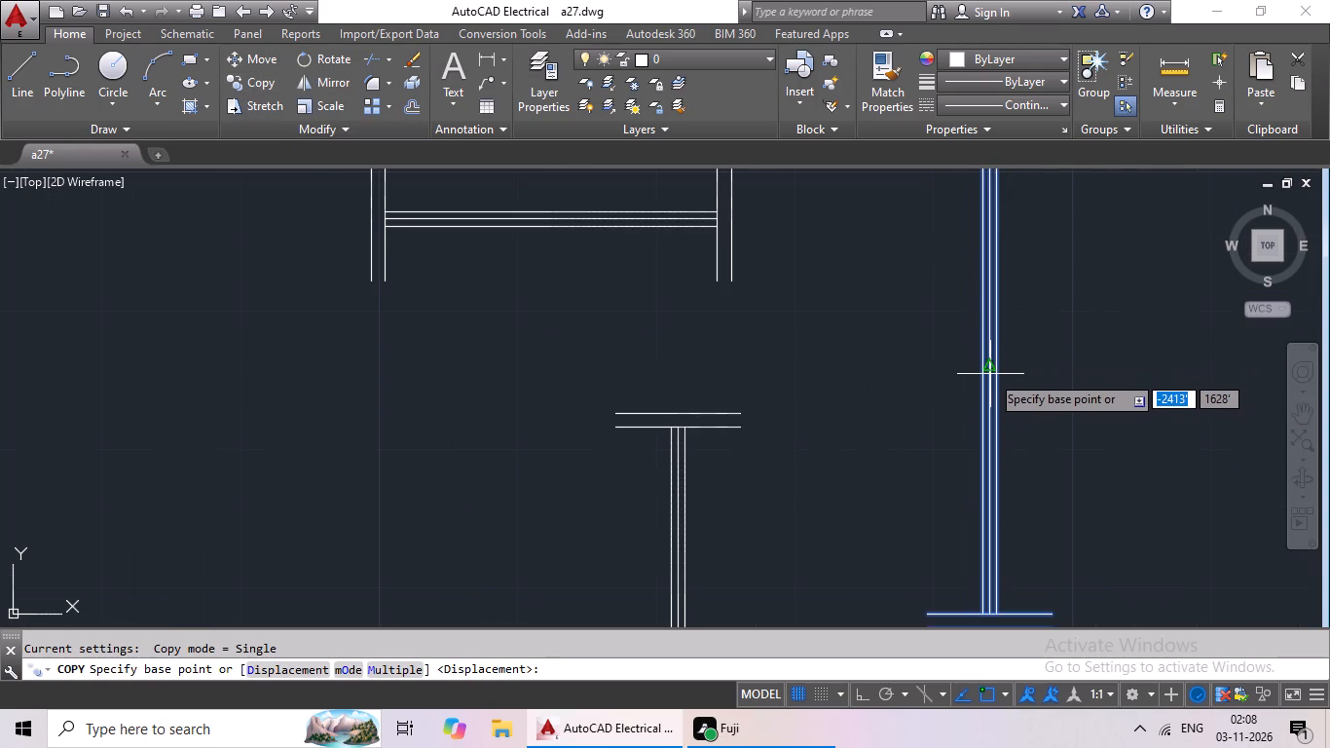
{"action": "left_click_drag", "start_coordinate": [990, 361], "coordinate": [967, 373]}
{"action": "scroll", "coordinate": [655, 405], "scroll_direction": "down", "scroll_amount": 2}
{"action": "middle_click_drag", "start_coordinate": [666, 396], "coordinate": [785, 318]}
{"action": "scroll", "coordinate": [444, 400], "scroll_direction": "down", "scroll_amount": 1}
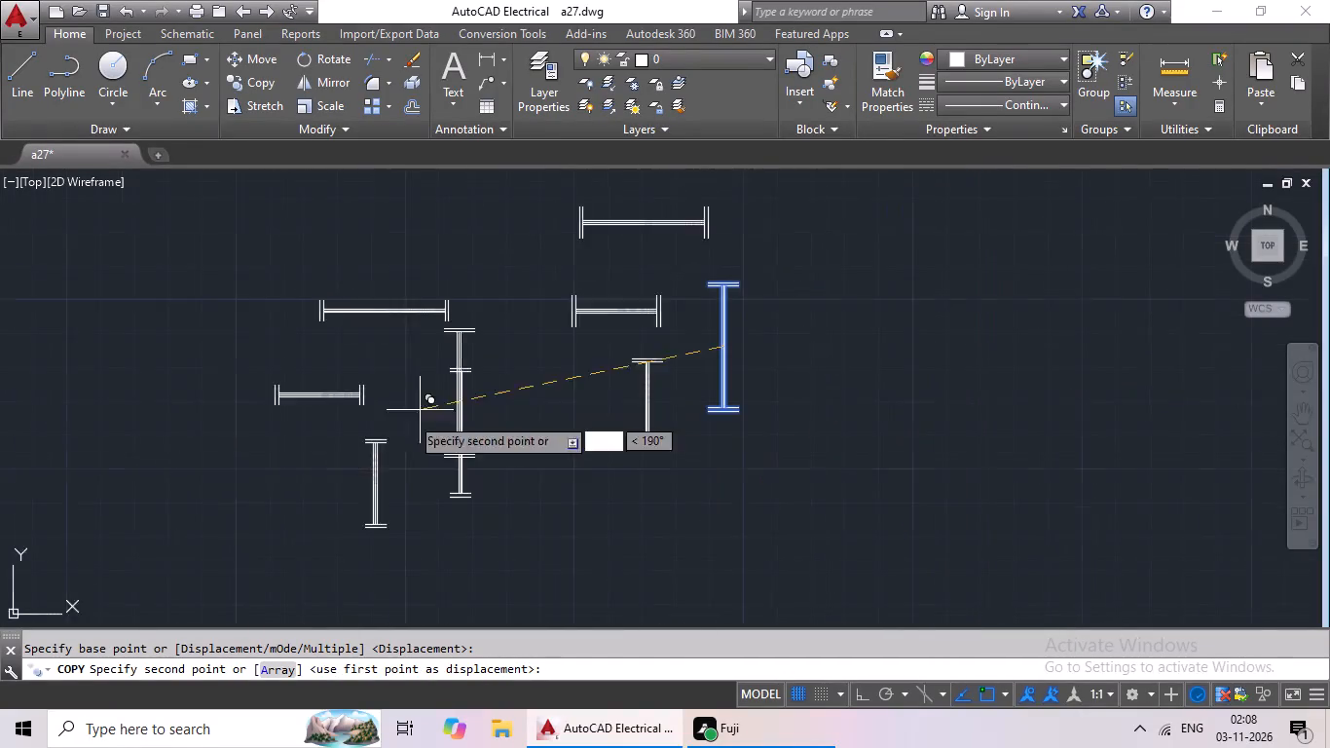
{"action": "middle_click_drag", "start_coordinate": [406, 418], "coordinate": [655, 208]}
{"action": "scroll", "coordinate": [417, 310], "scroll_direction": "down", "scroll_amount": 1}
{"action": "middle_click_drag", "start_coordinate": [401, 327], "coordinate": [566, 231]}
{"action": "middle_click_drag", "start_coordinate": [367, 330], "coordinate": [588, 224]}
{"action": "middle_click_drag", "start_coordinate": [293, 365], "coordinate": [579, 258]}
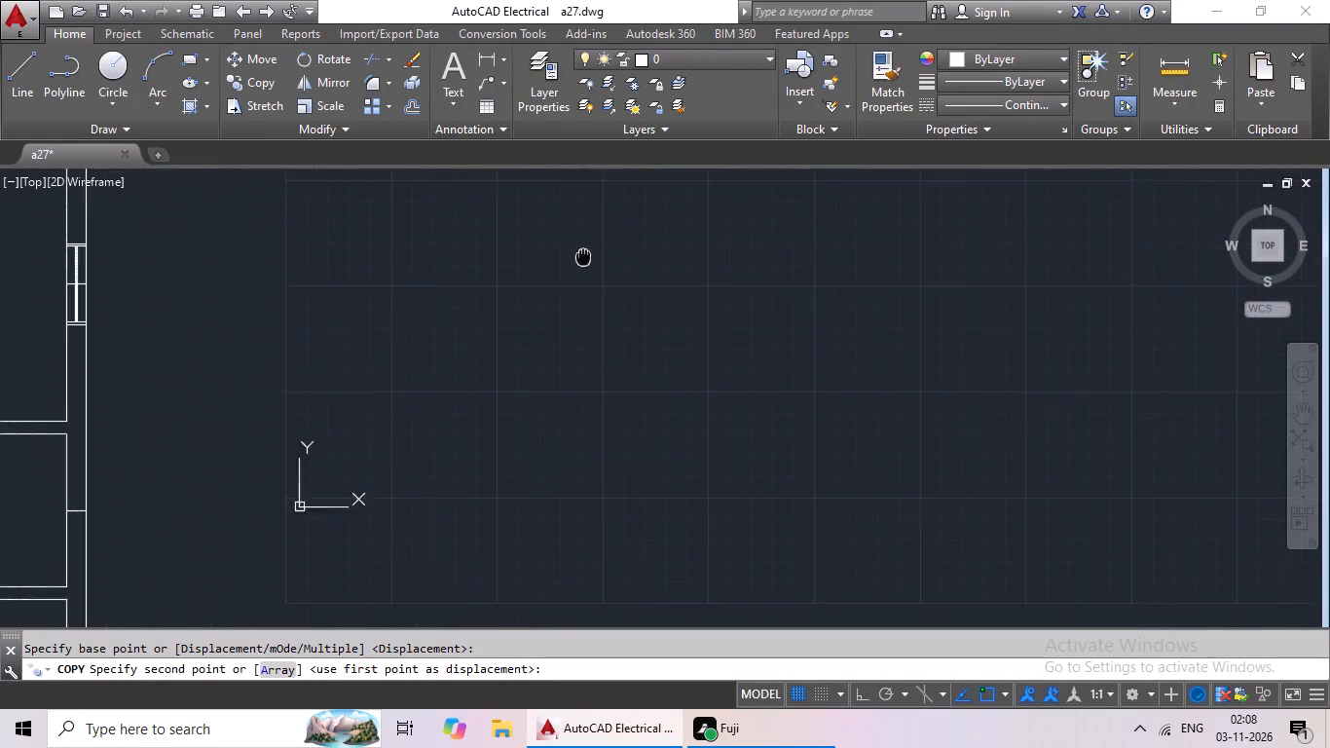
{"action": "scroll", "coordinate": [521, 291], "scroll_direction": "down", "scroll_amount": 2}
{"action": "middle_click_drag", "start_coordinate": [466, 335], "coordinate": [601, 277]}
{"action": "scroll", "coordinate": [450, 337], "scroll_direction": "up", "scroll_amount": 4}
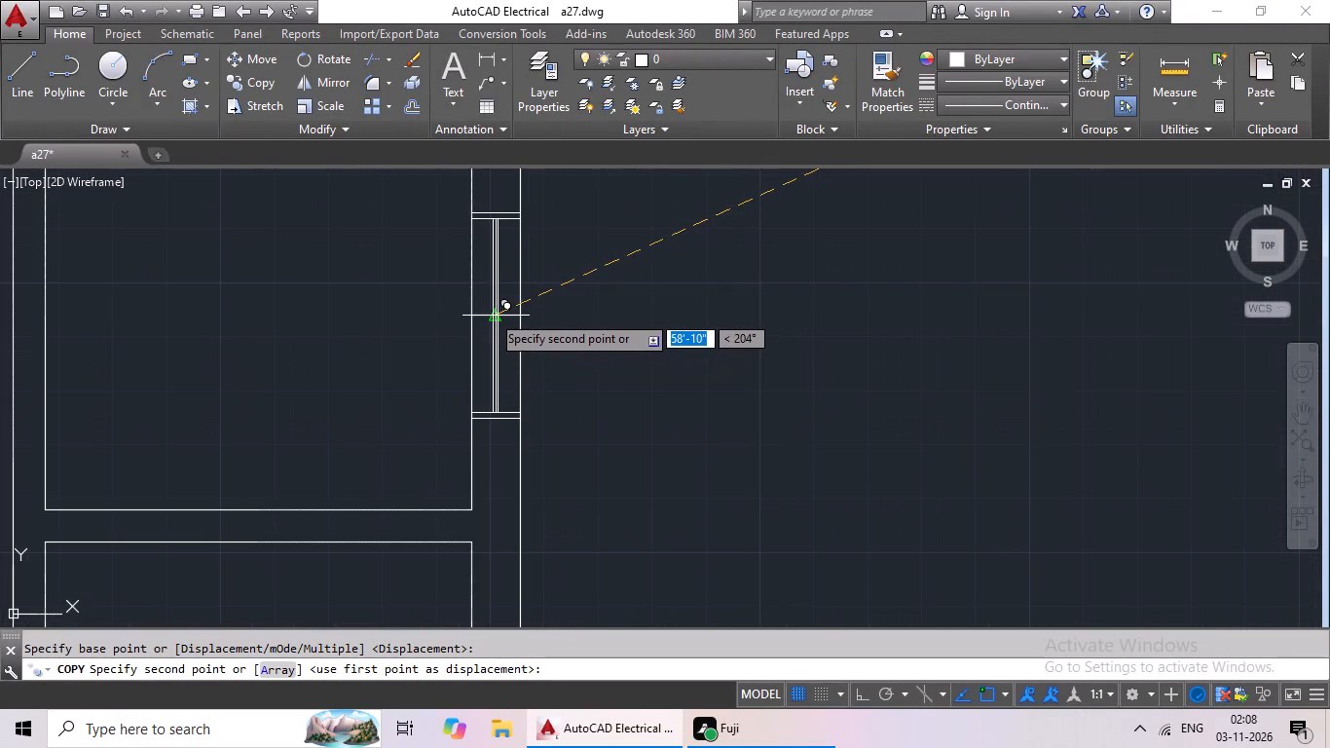
{"action": "left_click", "coordinate": [491, 312]}
Copy the vertical 2' window symbol for 9" walls by its centre onto the east wall's midpoint mark in the southern of the two small southeast rooms.
{"action": "scroll", "coordinate": [631, 311], "scroll_direction": "down", "scroll_amount": 4}
{"action": "middle_click_drag", "start_coordinate": [711, 326], "coordinate": [587, 403]}
{"action": "middle_click_drag", "start_coordinate": [696, 340], "coordinate": [625, 428]}
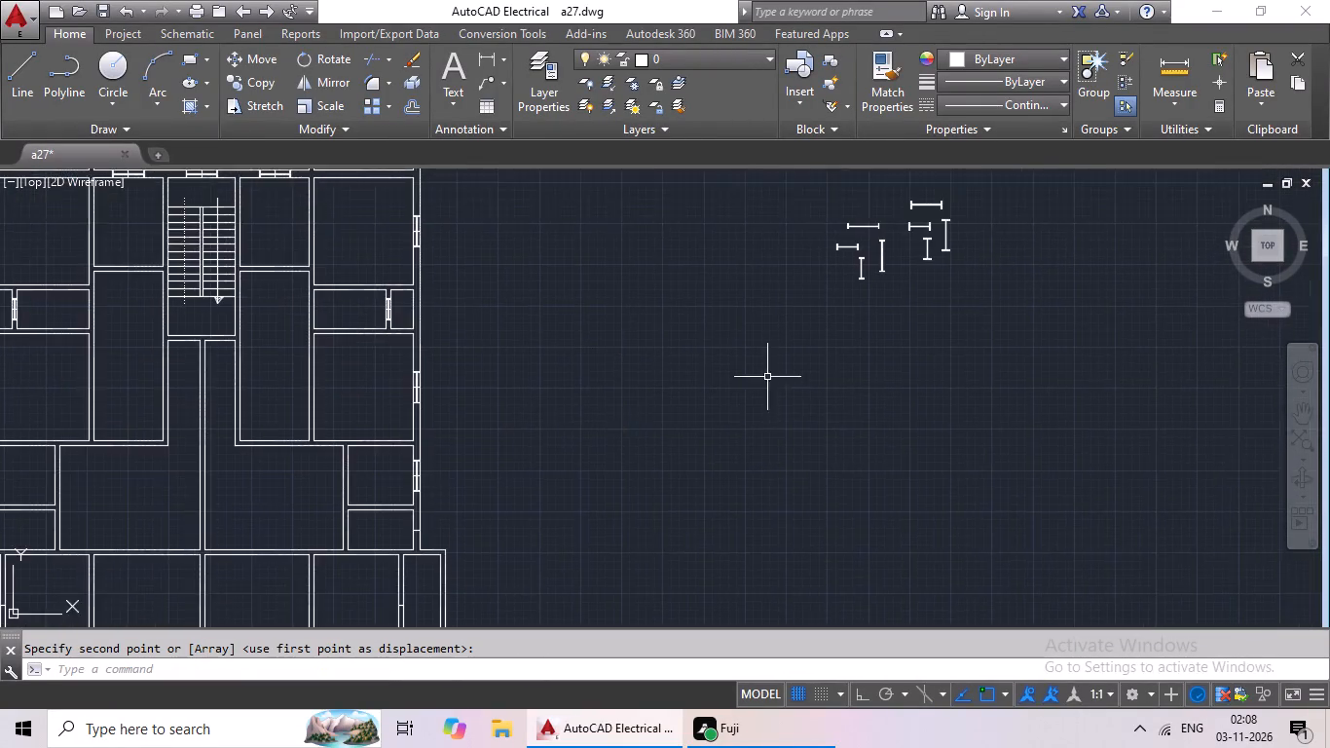
{"action": "middle_click_drag", "start_coordinate": [757, 385], "coordinate": [647, 490]}
{"action": "scroll", "coordinate": [815, 346], "scroll_direction": "up", "scroll_amount": 4}
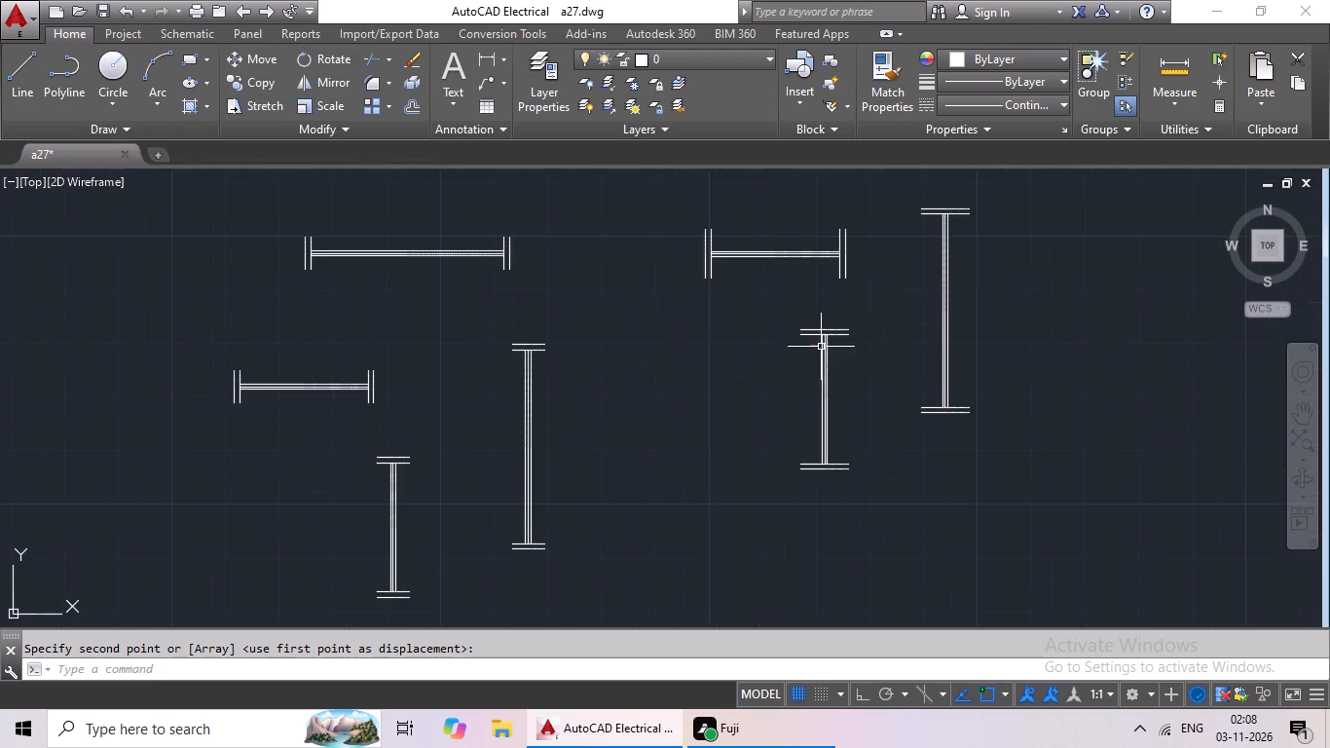
{"action": "left_click_drag", "start_coordinate": [890, 311], "coordinate": [862, 506]}
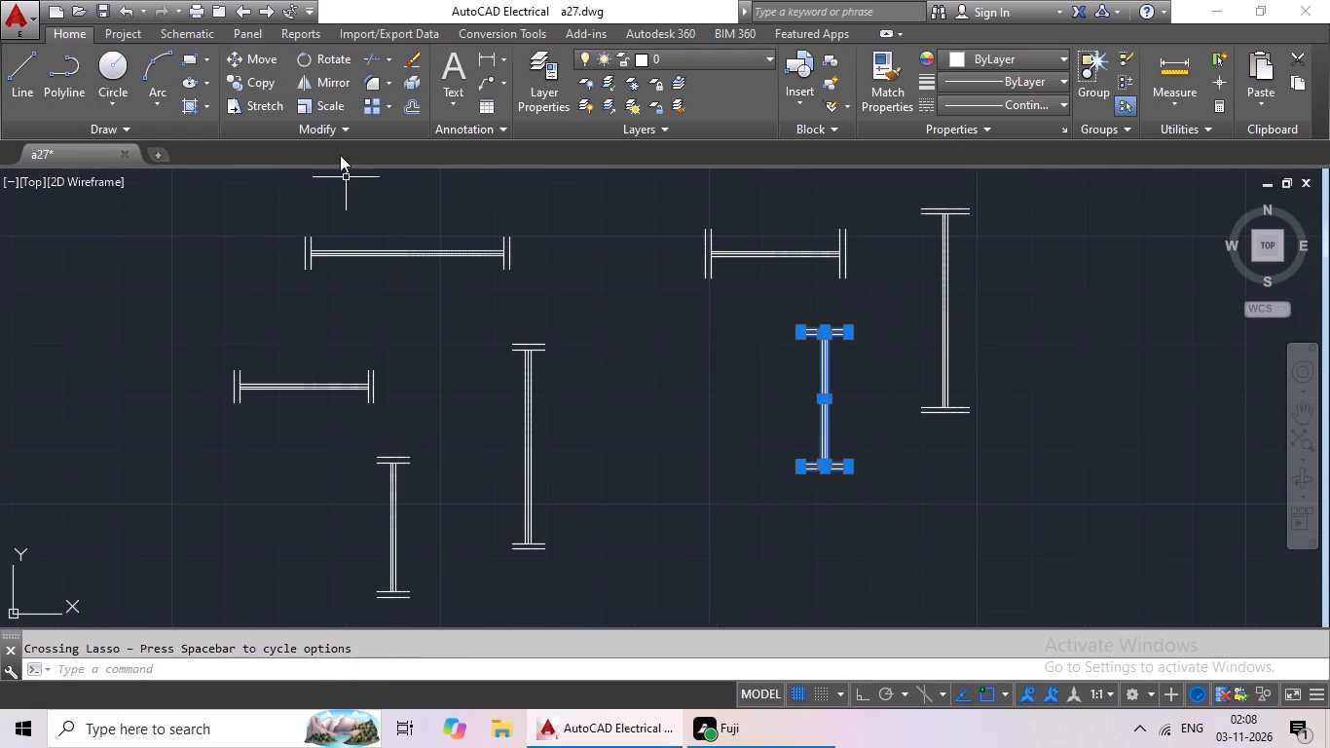
{"action": "left_click", "coordinate": [252, 82]}
{"action": "scroll", "coordinate": [833, 405], "scroll_direction": "up", "scroll_amount": 3}
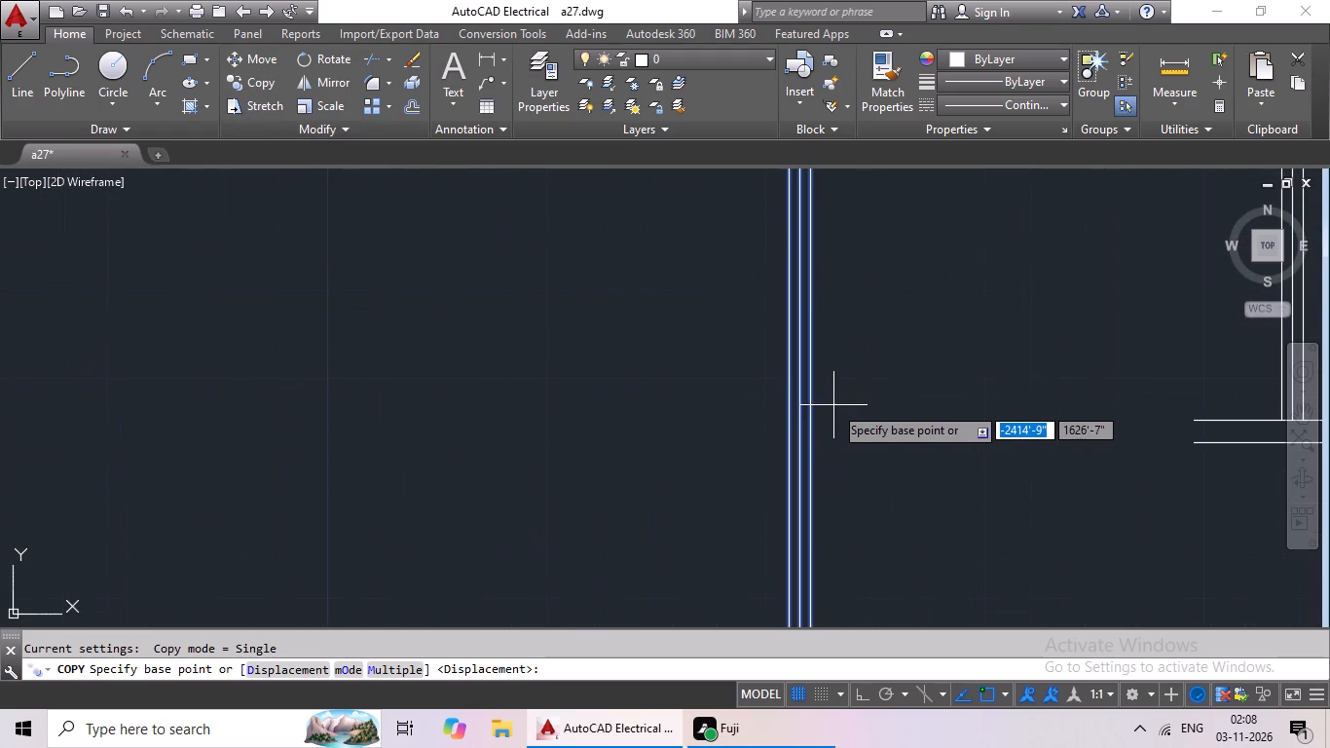
{"action": "left_click_drag", "start_coordinate": [803, 387], "coordinate": [790, 391]}
{"action": "scroll", "coordinate": [562, 469], "scroll_direction": "down", "scroll_amount": 2}
{"action": "middle_click_drag", "start_coordinate": [561, 470], "coordinate": [722, 270]}
{"action": "scroll", "coordinate": [670, 318], "scroll_direction": "down", "scroll_amount": 2}
{"action": "middle_click_drag", "start_coordinate": [555, 433], "coordinate": [700, 319]}
{"action": "middle_click_drag", "start_coordinate": [397, 454], "coordinate": [603, 331]}
{"action": "scroll", "coordinate": [436, 428], "scroll_direction": "down", "scroll_amount": 1}
{"action": "middle_click_drag", "start_coordinate": [392, 488], "coordinate": [647, 338]}
{"action": "middle_click_drag", "start_coordinate": [461, 470], "coordinate": [665, 342]}
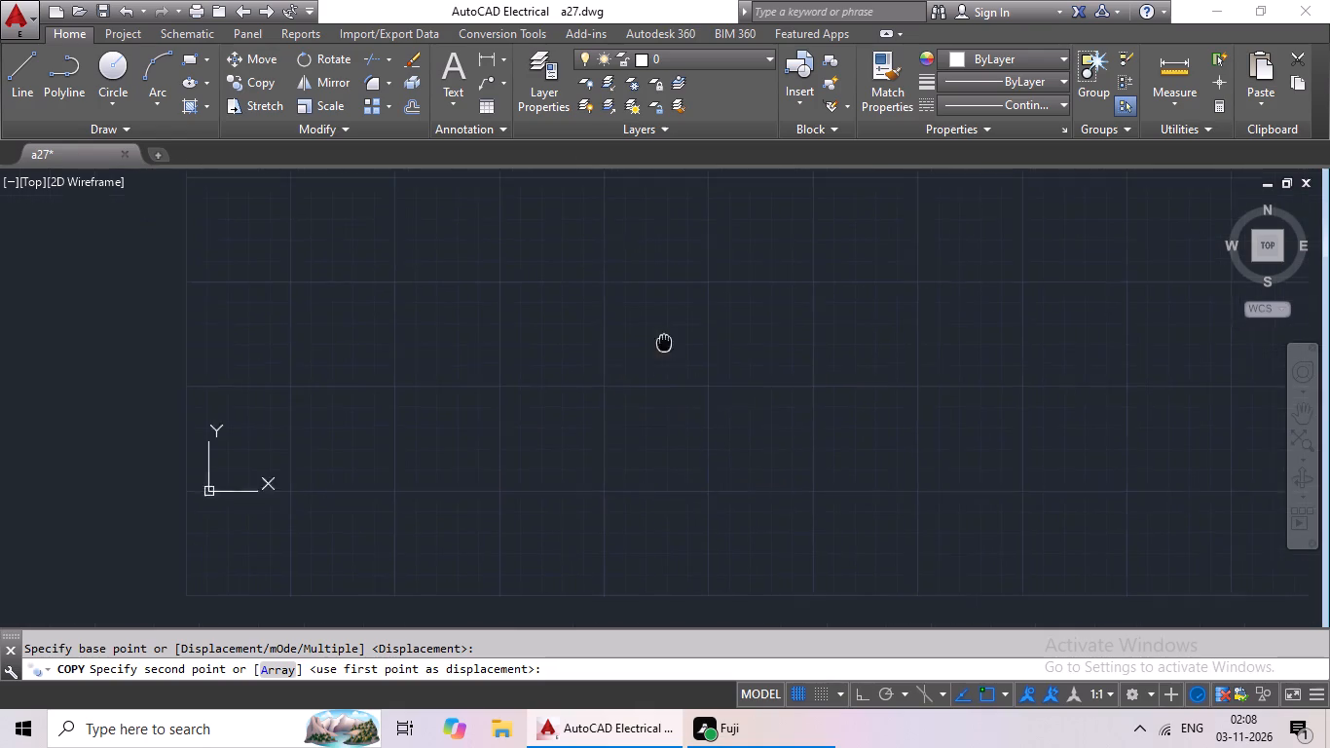
{"action": "middle_click_drag", "start_coordinate": [665, 342], "coordinate": [664, 343]}
{"action": "scroll", "coordinate": [609, 393], "scroll_direction": "down", "scroll_amount": 2}
{"action": "middle_click_drag", "start_coordinate": [574, 438], "coordinate": [671, 386]}
{"action": "scroll", "coordinate": [465, 455], "scroll_direction": "up", "scroll_amount": 4}
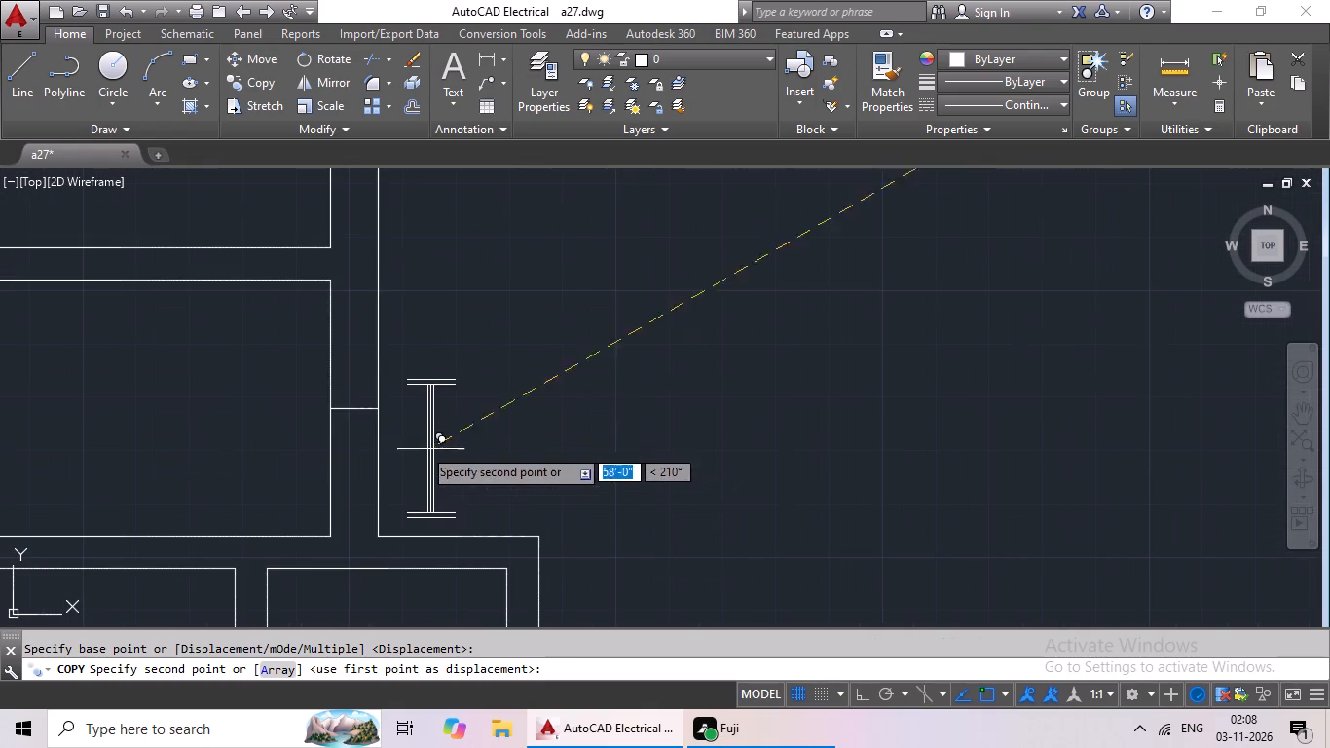
{"action": "left_click", "coordinate": [353, 407]}
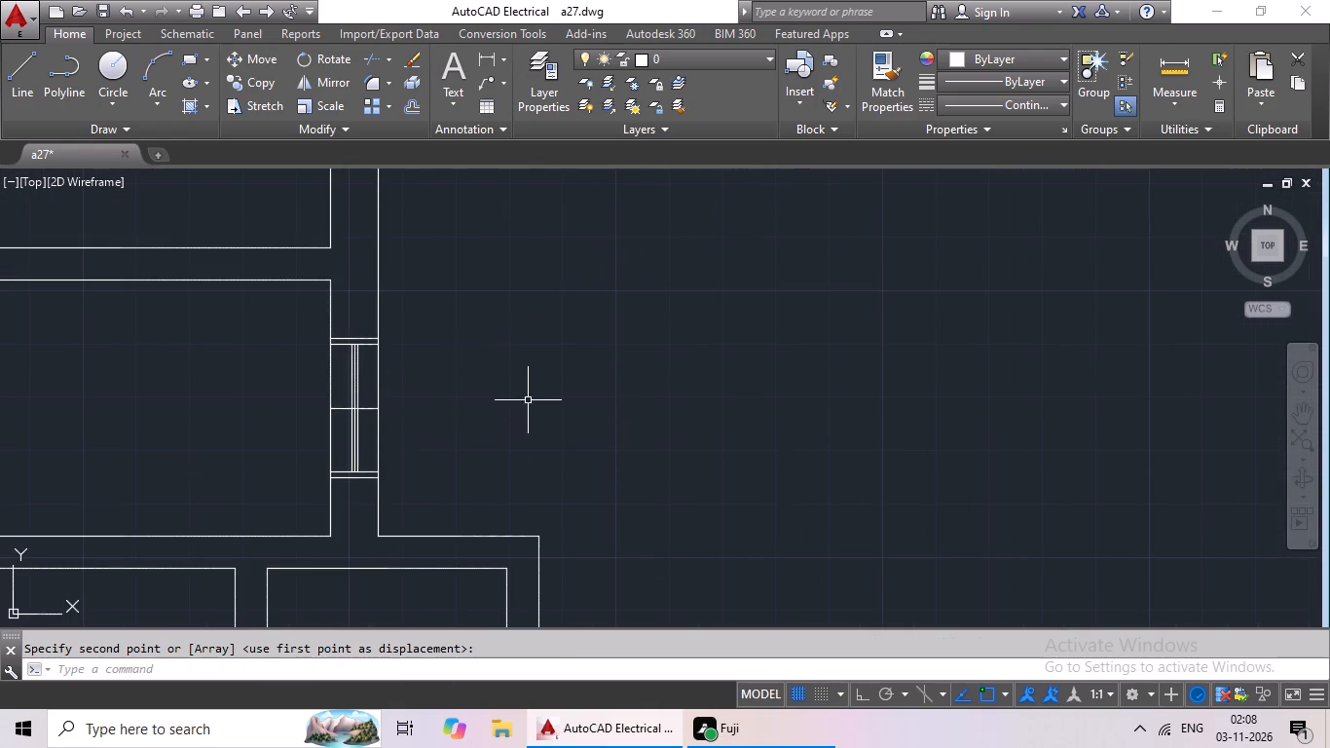
Copy the vertical 3' window symbol for 9" walls by its centre onto the west wall's midpoint mark in the northern of the two small southwest rooms.
{"action": "scroll", "coordinate": [554, 398], "scroll_direction": "down", "scroll_amount": 3}
{"action": "middle_click_drag", "start_coordinate": [598, 401], "coordinate": [749, 395]}
{"action": "scroll", "coordinate": [841, 396], "scroll_direction": "down", "scroll_amount": 2}
{"action": "middle_click_drag", "start_coordinate": [841, 399], "coordinate": [782, 430]}
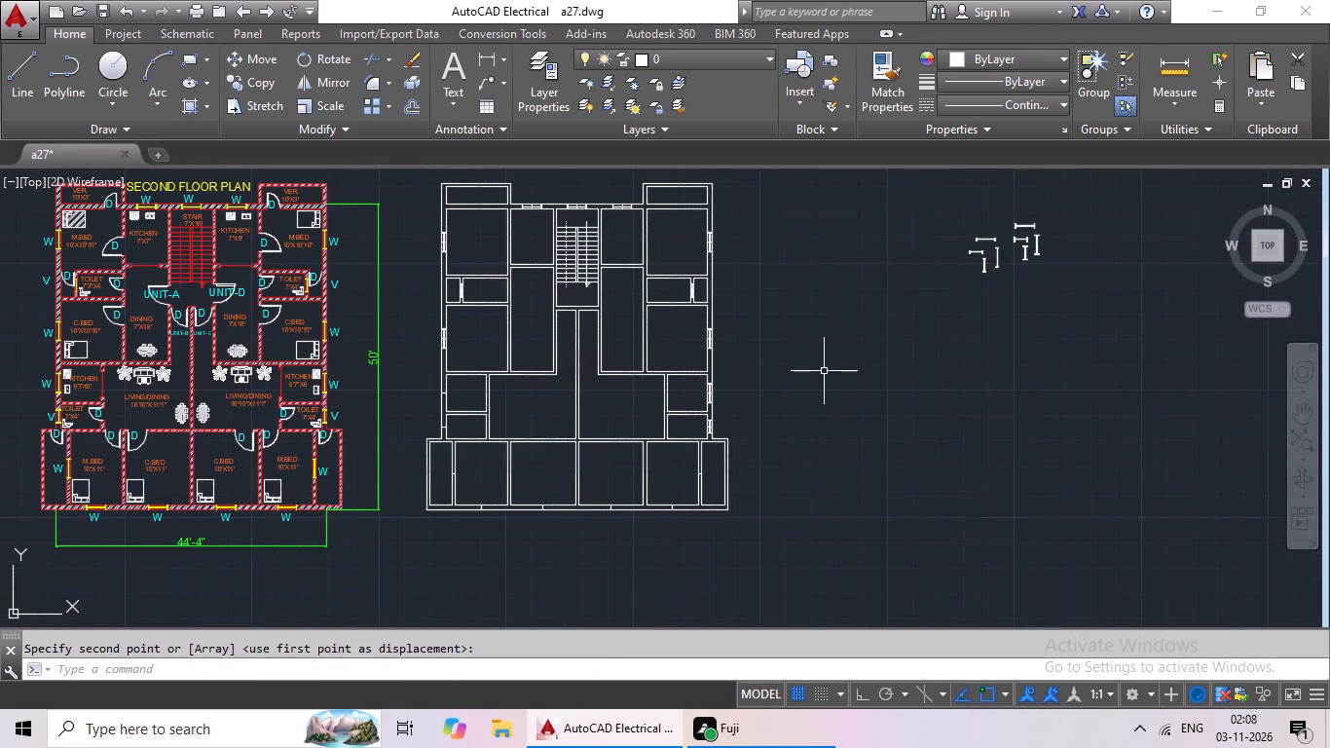
{"action": "middle_click_drag", "start_coordinate": [823, 370], "coordinate": [743, 401]}
{"action": "scroll", "coordinate": [989, 248], "scroll_direction": "up", "scroll_amount": 4}
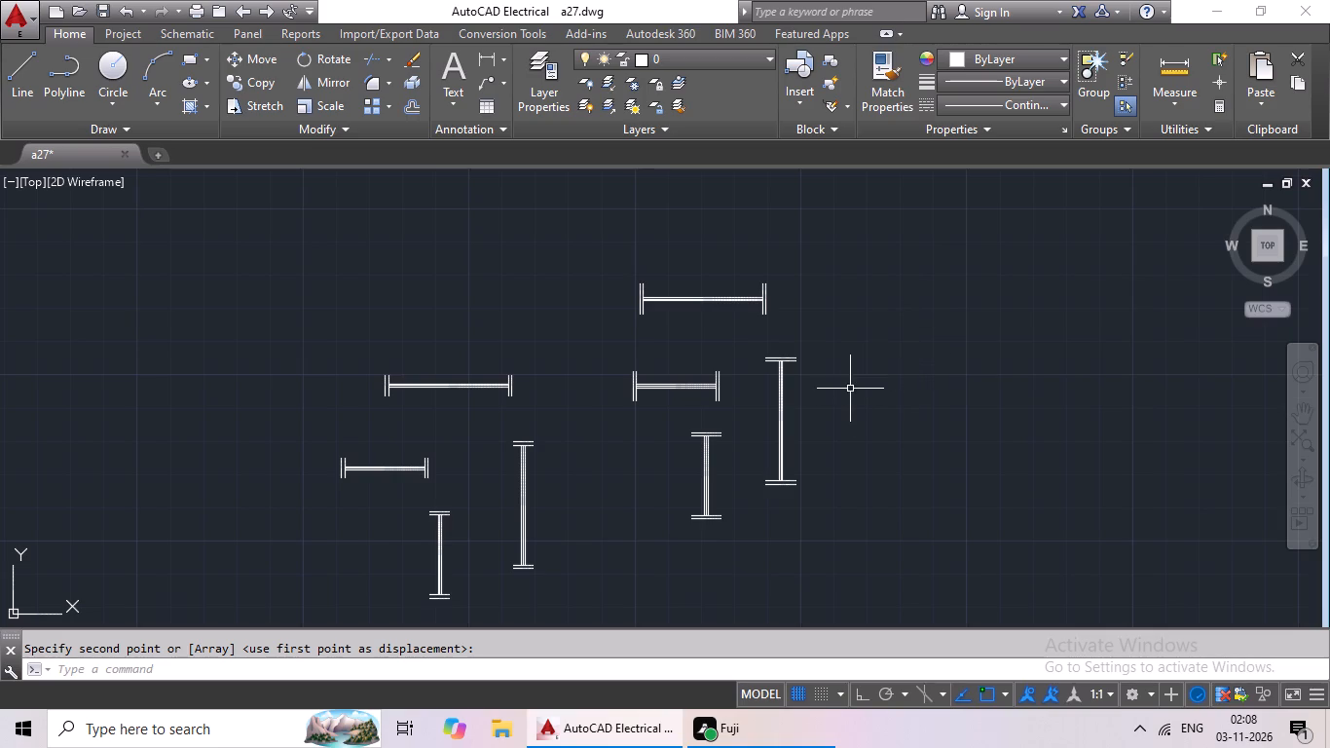
{"action": "scroll", "coordinate": [829, 327], "scroll_direction": "up", "scroll_amount": 1}
{"action": "left_click_drag", "start_coordinate": [828, 332], "coordinate": [717, 360]}
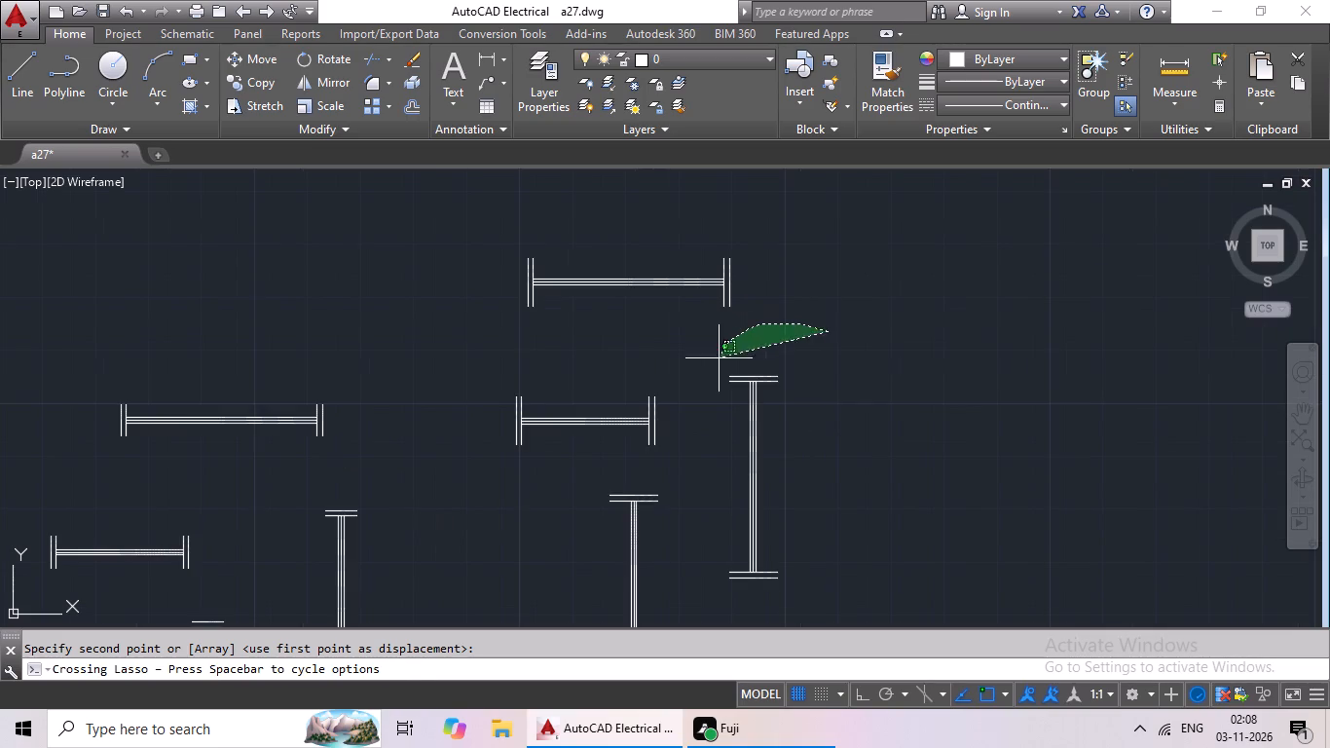
{"action": "left_click_drag", "start_coordinate": [717, 360], "coordinate": [868, 568]}
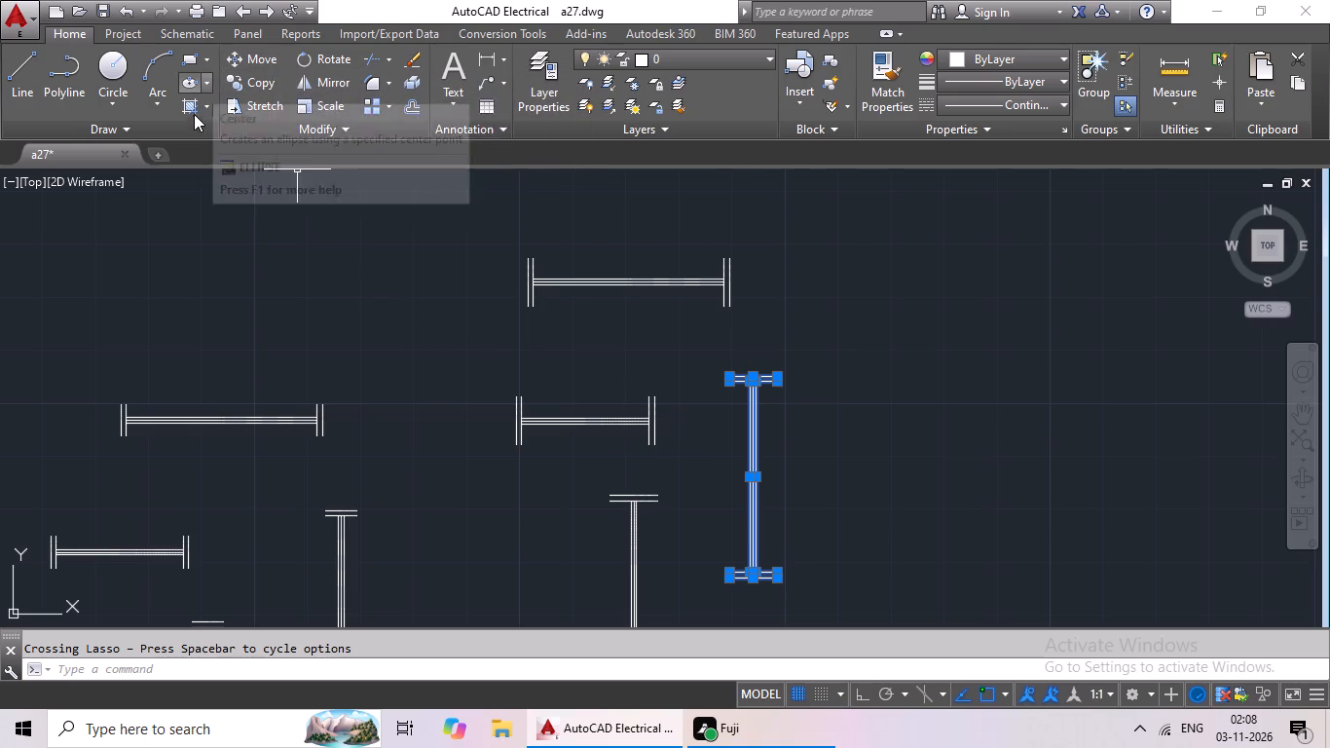
{"action": "left_click", "coordinate": [249, 78]}
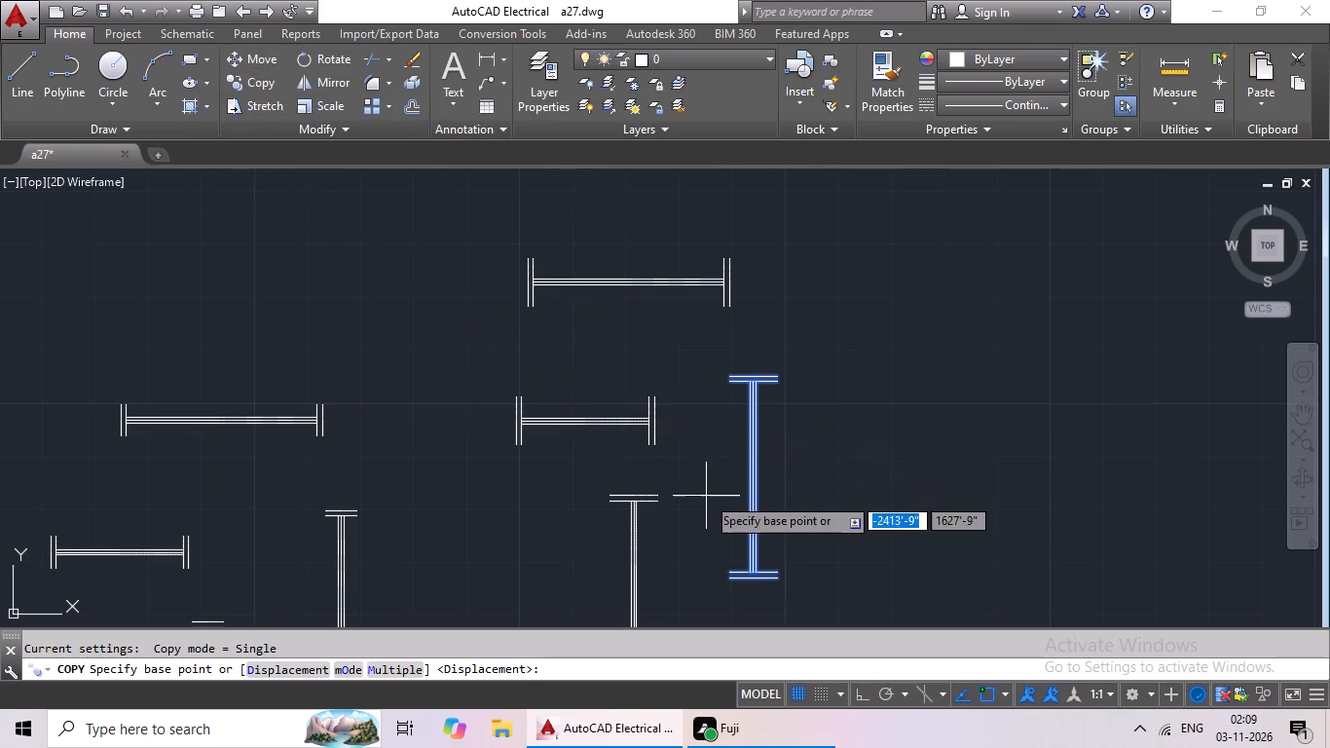
{"action": "scroll", "coordinate": [773, 515], "scroll_direction": "up", "scroll_amount": 2}
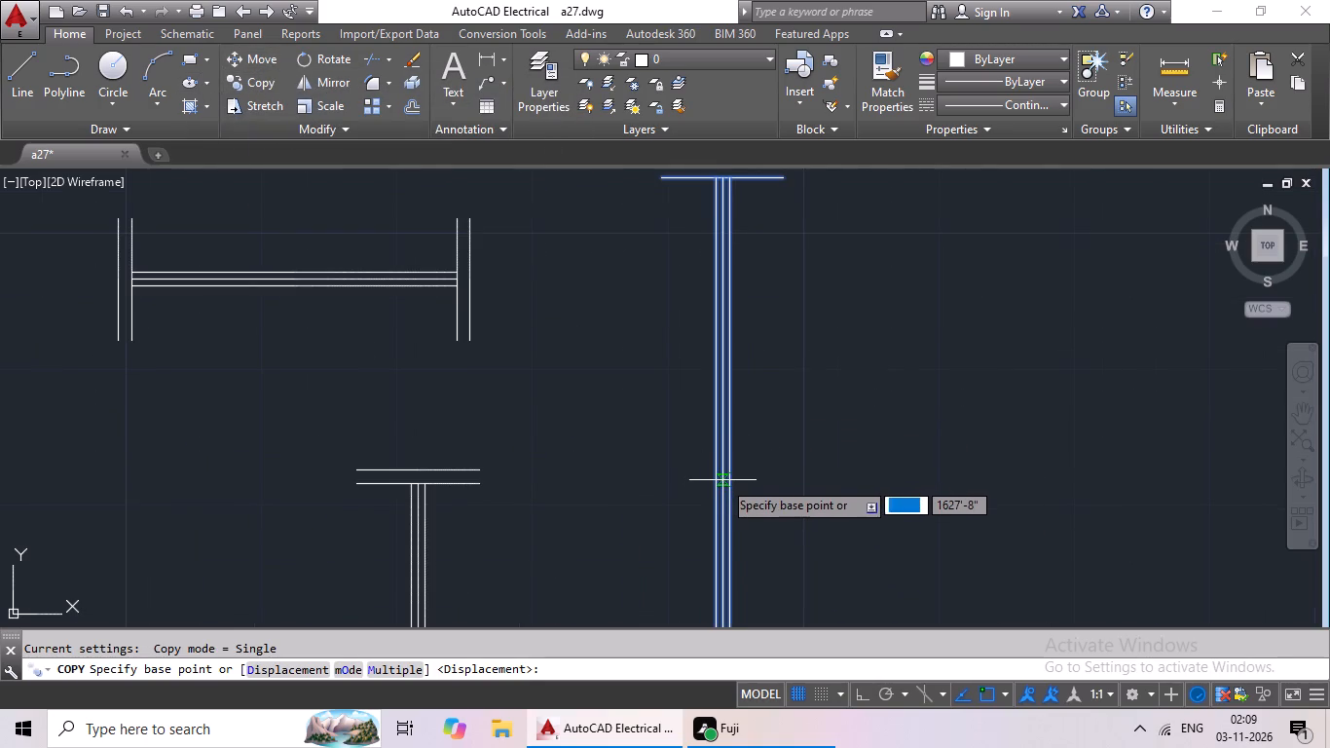
{"action": "left_click", "coordinate": [720, 425]}
{"action": "scroll", "coordinate": [544, 473], "scroll_direction": "down", "scroll_amount": 2}
{"action": "middle_click_drag", "start_coordinate": [543, 474], "coordinate": [688, 380]}
{"action": "scroll", "coordinate": [513, 526], "scroll_direction": "down", "scroll_amount": 1}
{"action": "middle_click_drag", "start_coordinate": [511, 527], "coordinate": [662, 436]}
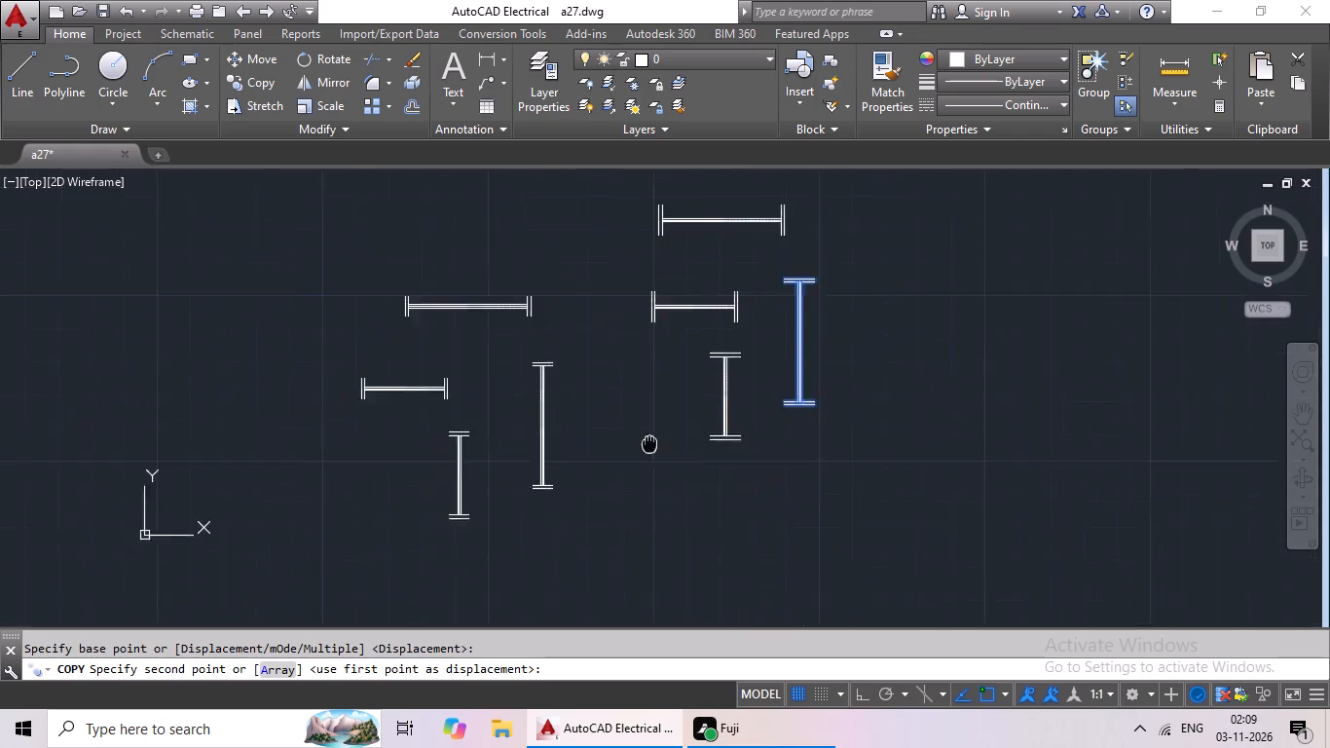
{"action": "middle_click_drag", "start_coordinate": [662, 436], "coordinate": [664, 434]}
{"action": "middle_click_drag", "start_coordinate": [569, 504], "coordinate": [793, 396]}
{"action": "scroll", "coordinate": [495, 524], "scroll_direction": "down", "scroll_amount": 1}
{"action": "middle_click_drag", "start_coordinate": [412, 543], "coordinate": [733, 393]}
{"action": "middle_click_drag", "start_coordinate": [371, 485], "coordinate": [639, 369]}
{"action": "middle_click_drag", "start_coordinate": [370, 457], "coordinate": [703, 333]}
{"action": "middle_click_drag", "start_coordinate": [532, 402], "coordinate": [820, 330]}
{"action": "middle_click_drag", "start_coordinate": [435, 372], "coordinate": [784, 372]}
{"action": "middle_click_drag", "start_coordinate": [469, 377], "coordinate": [747, 395]}
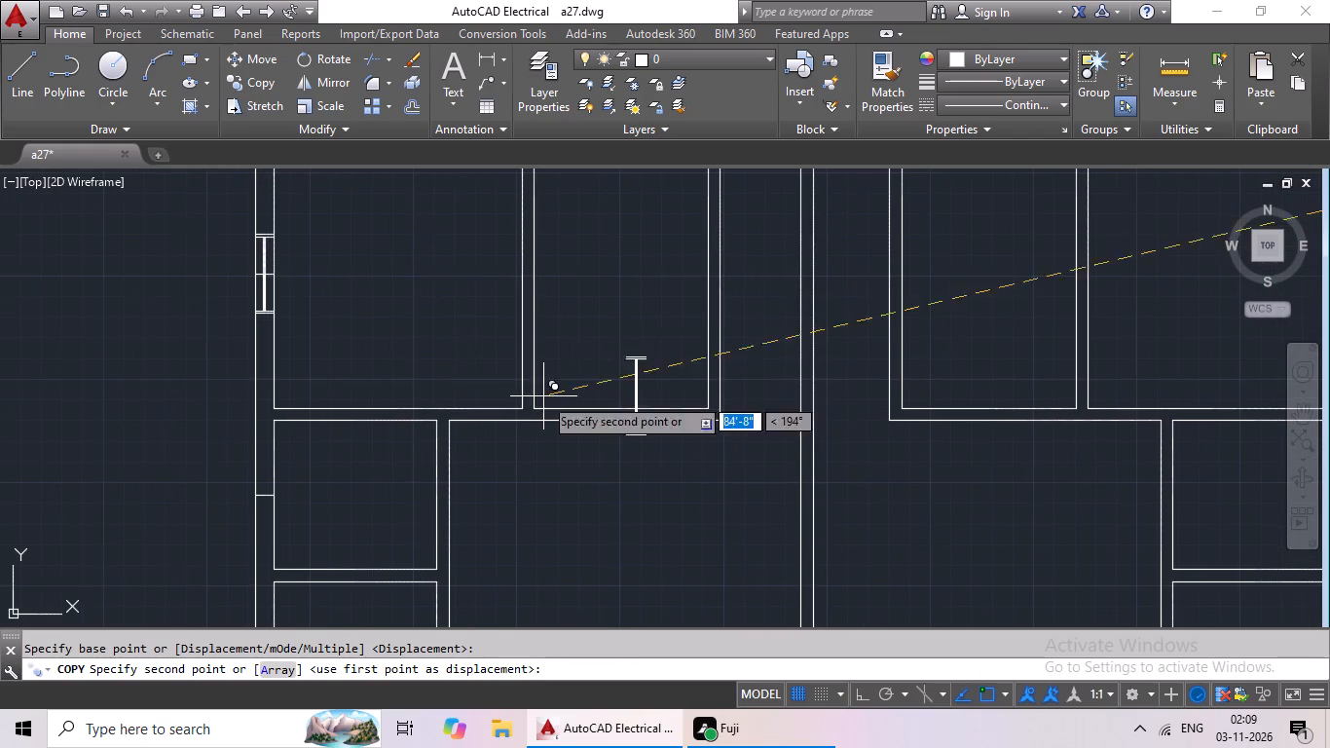
{"action": "scroll", "coordinate": [288, 505], "scroll_direction": "up", "scroll_amount": 5}
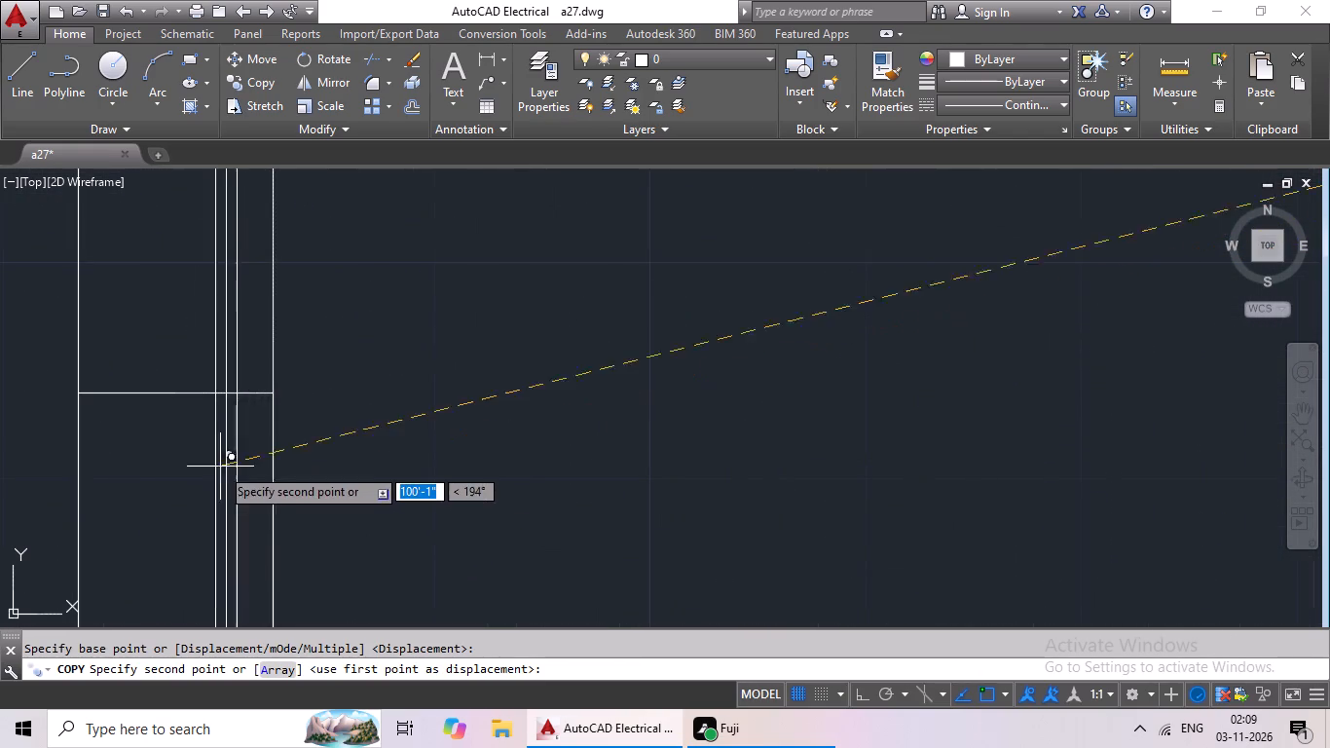
{"action": "left_click", "coordinate": [175, 393]}
Copy the vertical 2' window symbol for 9" walls by its centre onto the west wall's midpoint mark in the southern of the two small southwest rooms.
{"action": "scroll", "coordinate": [412, 371], "scroll_direction": "down", "scroll_amount": 2}
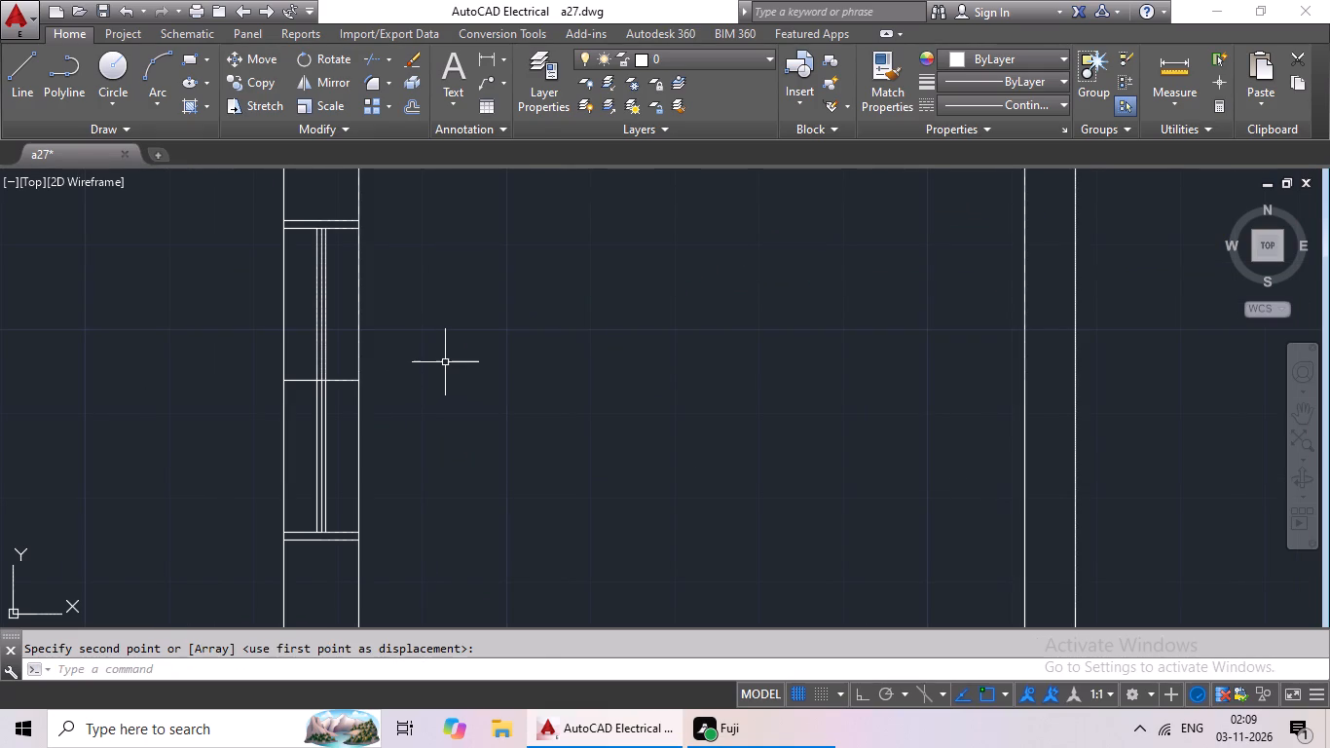
{"action": "scroll", "coordinate": [481, 363], "scroll_direction": "down", "scroll_amount": 1}
{"action": "middle_click_drag", "start_coordinate": [510, 380], "coordinate": [547, 323]}
{"action": "scroll", "coordinate": [556, 326], "scroll_direction": "down", "scroll_amount": 1}
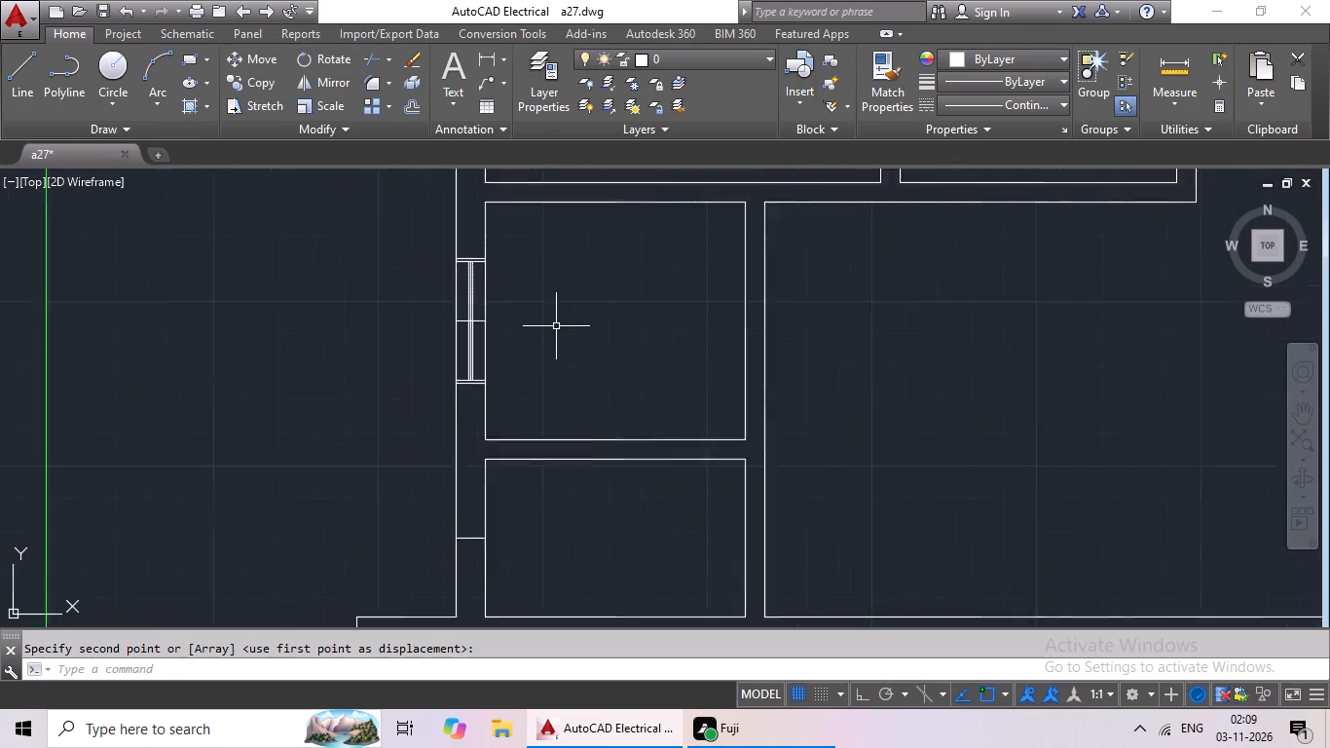
{"action": "scroll", "coordinate": [556, 326], "scroll_direction": "down", "scroll_amount": 1}
{"action": "middle_click_drag", "start_coordinate": [633, 310], "coordinate": [632, 309]}
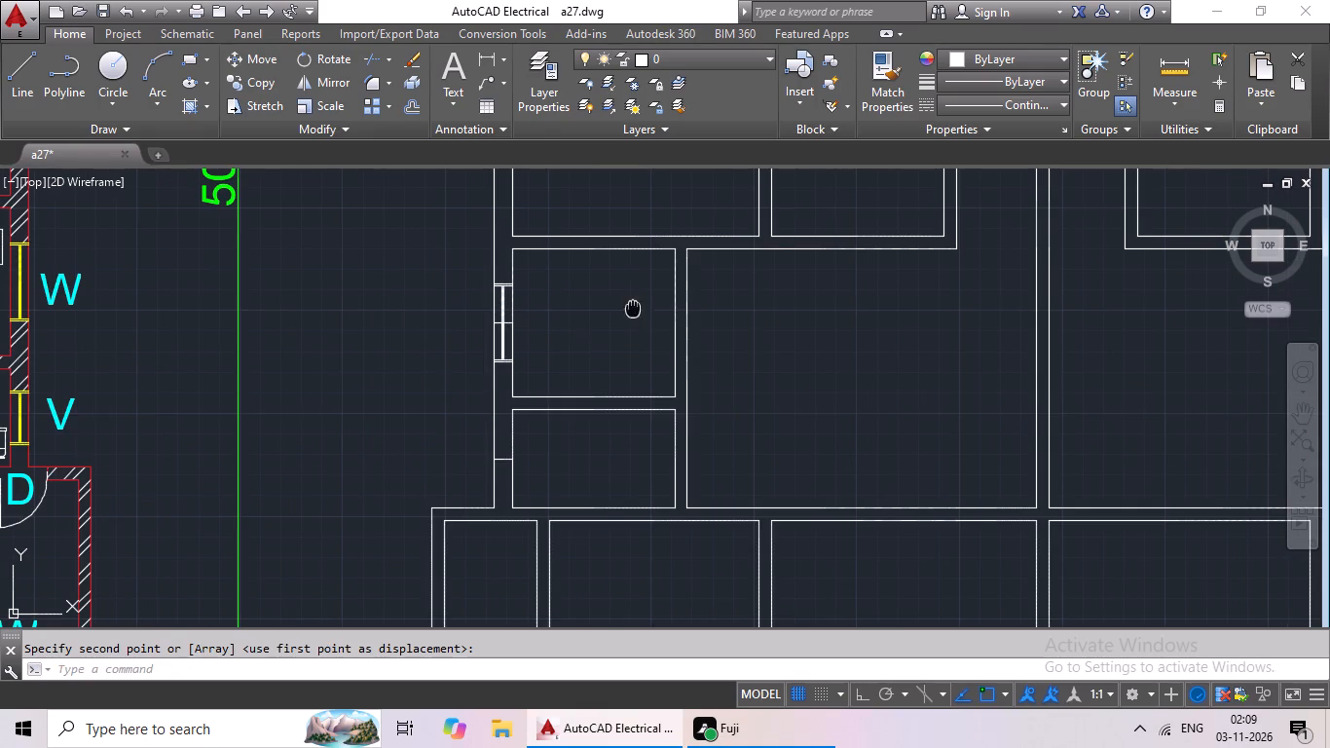
{"action": "middle_click_drag", "start_coordinate": [632, 309], "coordinate": [467, 342]}
{"action": "scroll", "coordinate": [626, 349], "scroll_direction": "down", "scroll_amount": 2}
{"action": "middle_click_drag", "start_coordinate": [721, 348], "coordinate": [506, 347]}
{"action": "middle_click_drag", "start_coordinate": [905, 303], "coordinate": [710, 420]}
{"action": "middle_click_drag", "start_coordinate": [837, 341], "coordinate": [802, 386]}
{"action": "middle_click_drag", "start_coordinate": [830, 363], "coordinate": [741, 465]}
{"action": "scroll", "coordinate": [901, 382], "scroll_direction": "up", "scroll_amount": 4}
{"action": "left_click_drag", "start_coordinate": [928, 362], "coordinate": [859, 378]}
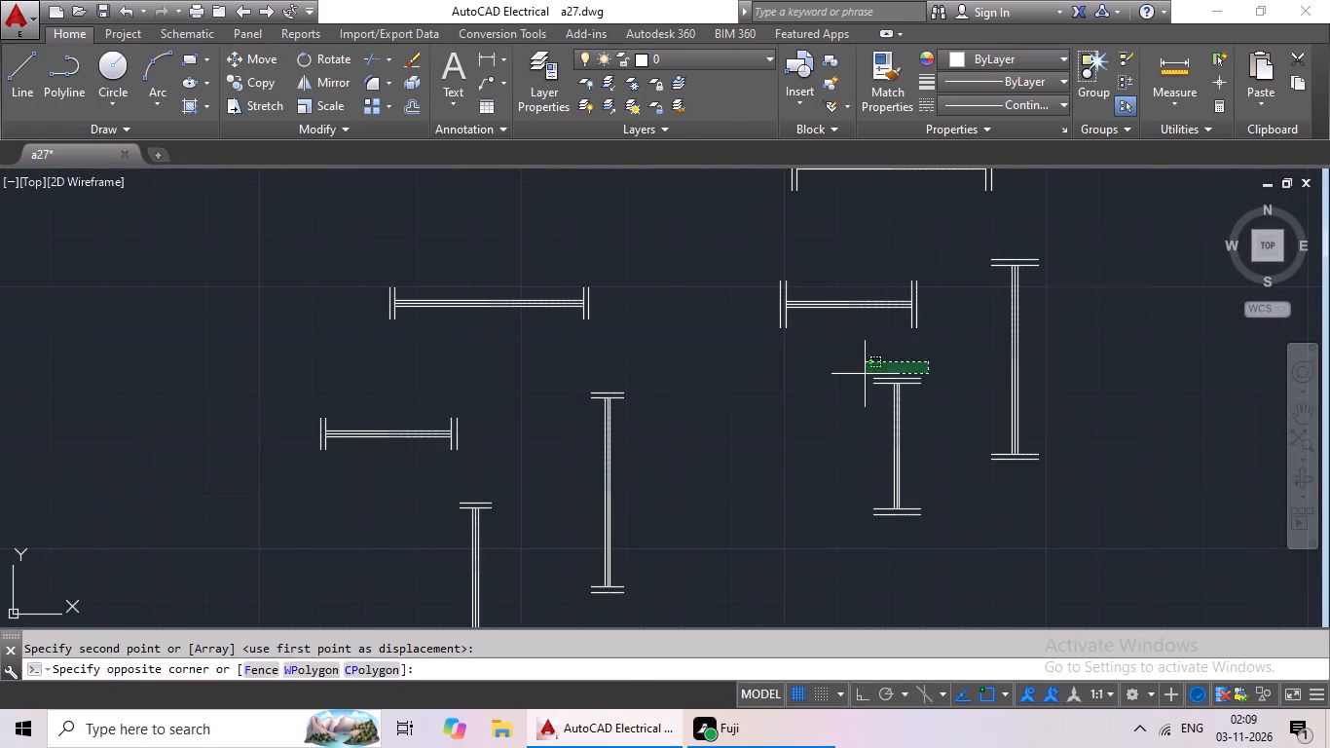
{"action": "left_click_drag", "start_coordinate": [859, 378], "coordinate": [958, 530]}
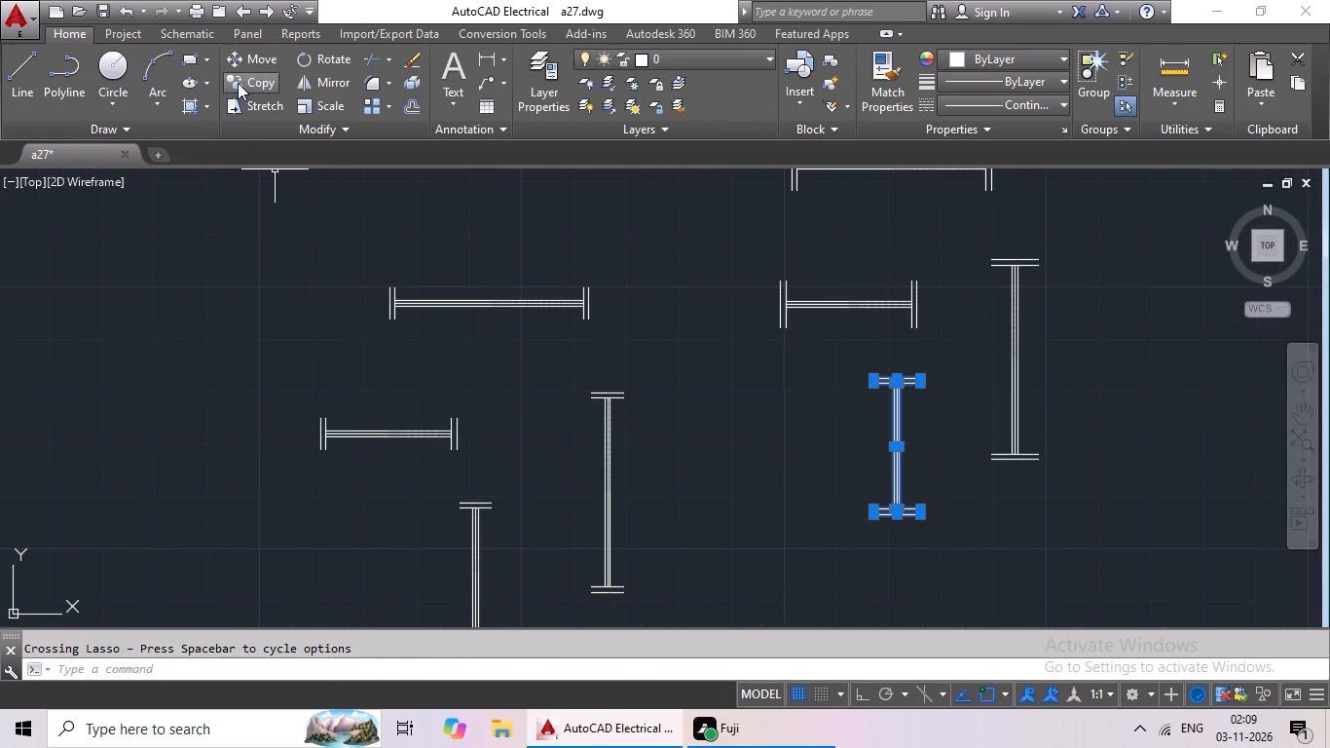
{"action": "left_click", "coordinate": [238, 83]}
{"action": "scroll", "coordinate": [942, 459], "scroll_direction": "up", "scroll_amount": 3}
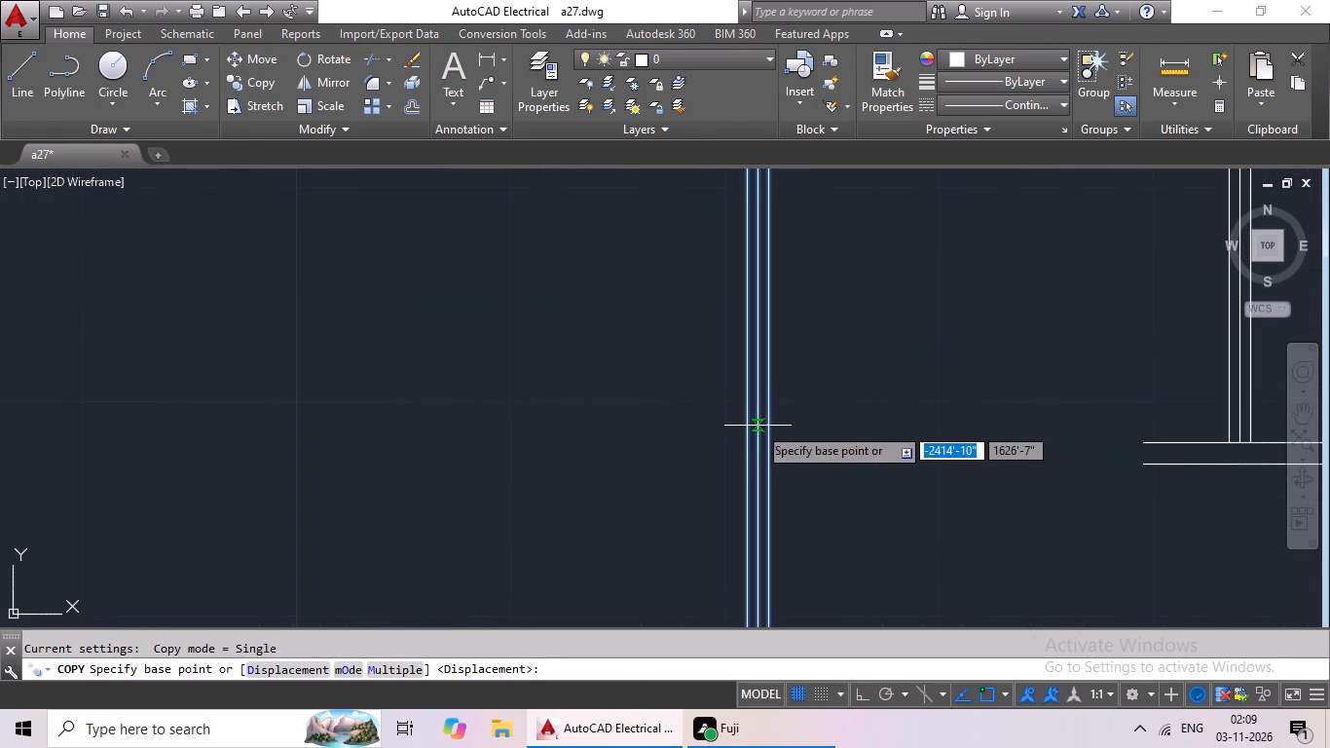
{"action": "left_click", "coordinate": [759, 416]}
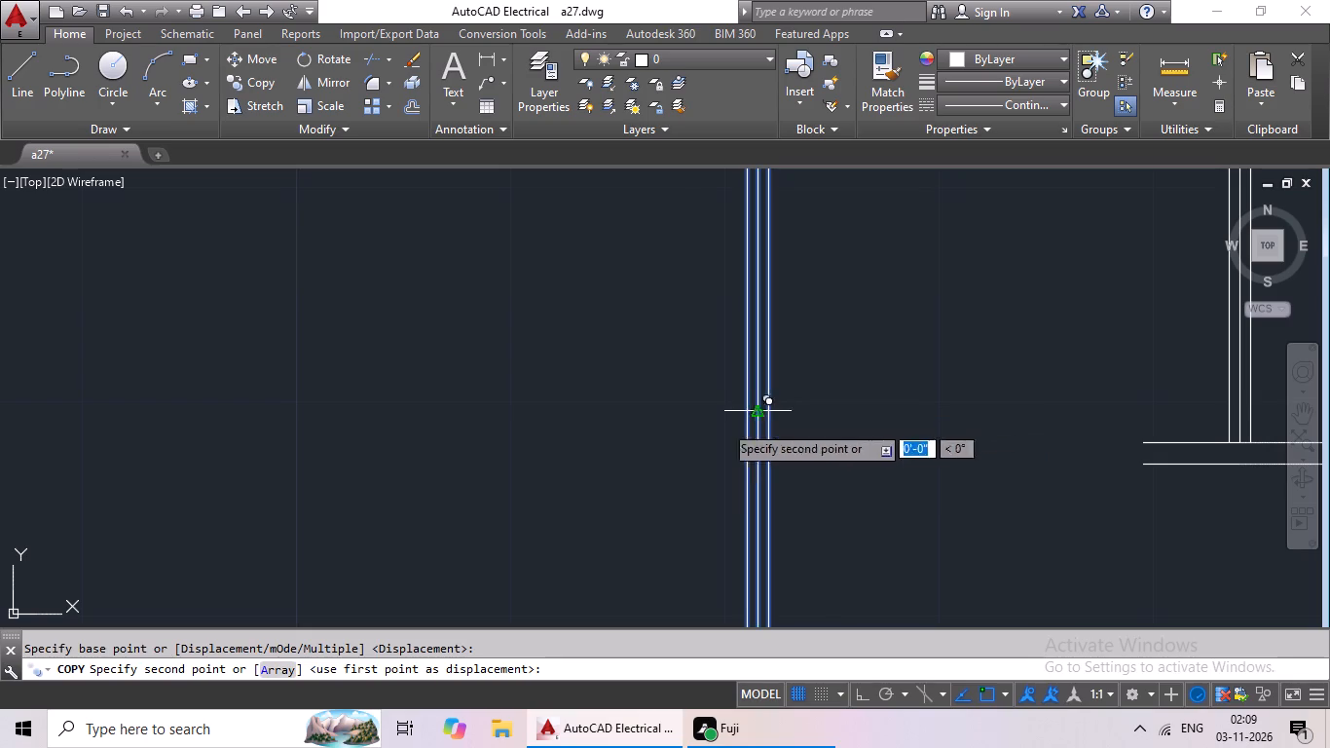
{"action": "scroll", "coordinate": [558, 453], "scroll_direction": "down", "scroll_amount": 3}
{"action": "middle_click_drag", "start_coordinate": [535, 459], "coordinate": [811, 318]}
{"action": "scroll", "coordinate": [550, 429], "scroll_direction": "down", "scroll_amount": 2}
{"action": "middle_click_drag", "start_coordinate": [436, 470], "coordinate": [717, 355]}
{"action": "middle_click_drag", "start_coordinate": [270, 470], "coordinate": [568, 364]}
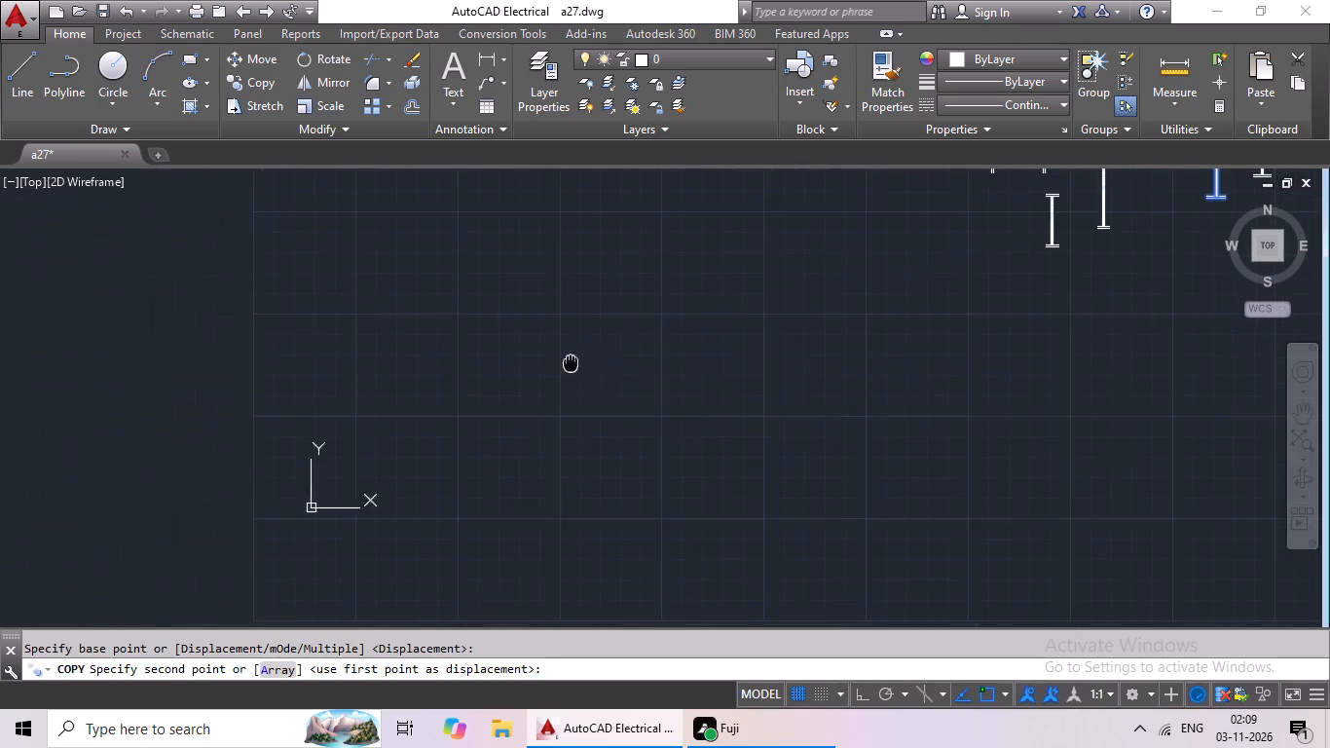
{"action": "scroll", "coordinate": [515, 397], "scroll_direction": "down", "scroll_amount": 3}
{"action": "middle_click_drag", "start_coordinate": [462, 423], "coordinate": [706, 361]}
{"action": "scroll", "coordinate": [360, 469], "scroll_direction": "up", "scroll_amount": 4}
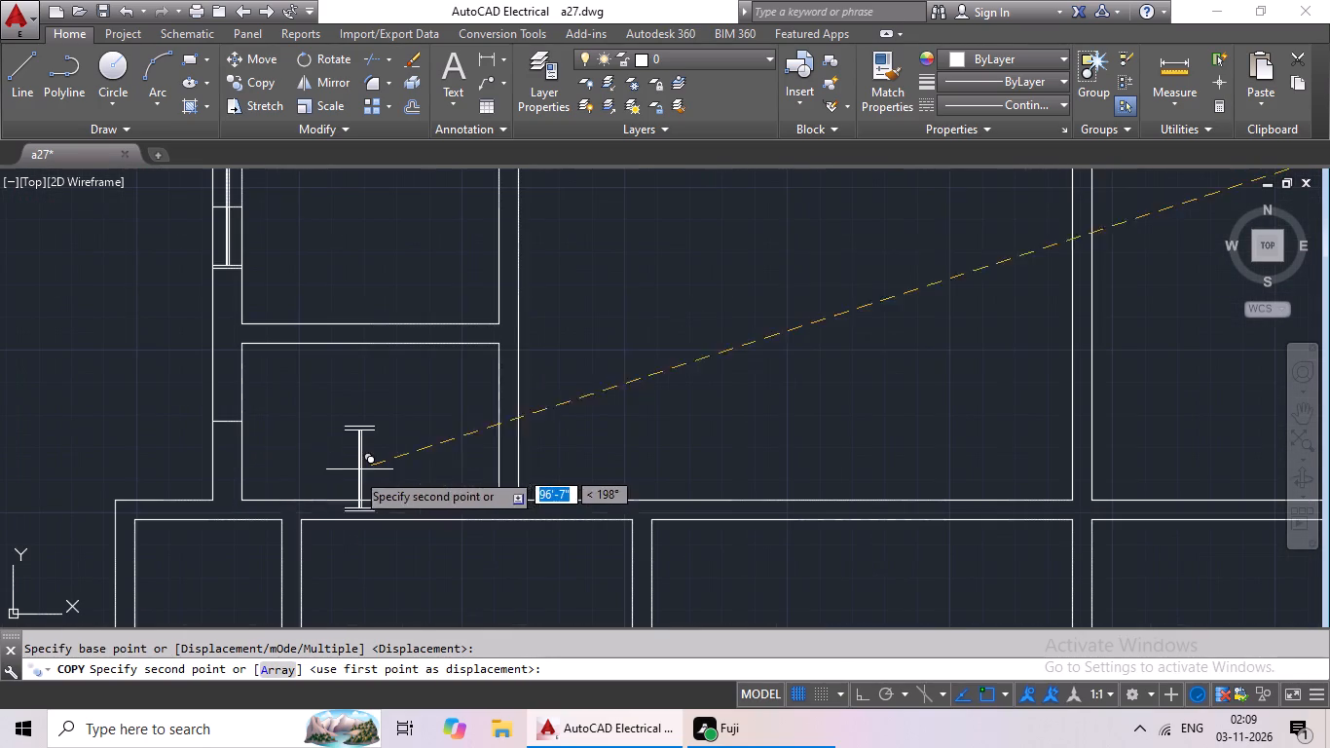
{"action": "left_click", "coordinate": [229, 423]}
Copy the vertical 3' window symbol for 6" walls by its centre onto the midpoint mark of the wall beside the narrow southeast corner room.
{"action": "scroll", "coordinate": [530, 371], "scroll_direction": "down", "scroll_amount": 4}
{"action": "middle_click_drag", "start_coordinate": [890, 403], "coordinate": [840, 428]}
{"action": "middle_click_drag", "start_coordinate": [900, 368], "coordinate": [794, 457]}
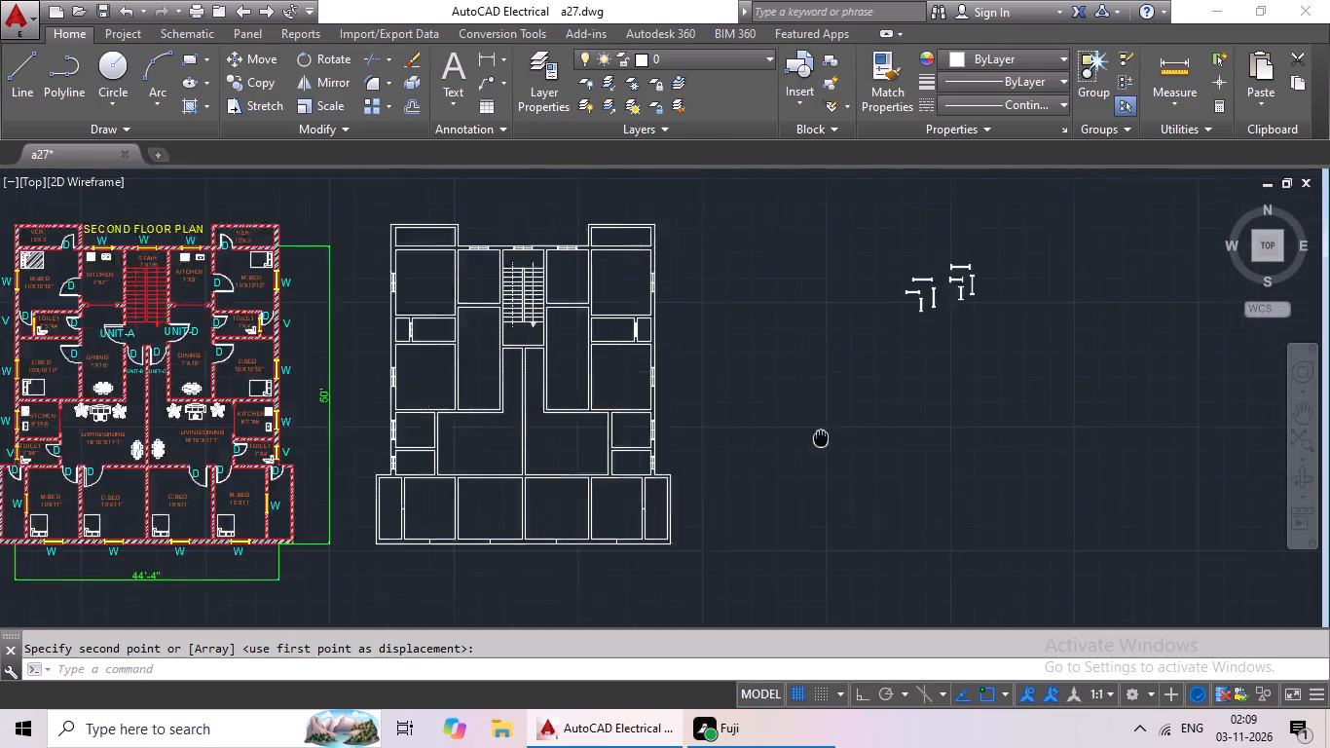
{"action": "middle_click_drag", "start_coordinate": [794, 457], "coordinate": [787, 461]}
{"action": "scroll", "coordinate": [889, 327], "scroll_direction": "up", "scroll_amount": 4}
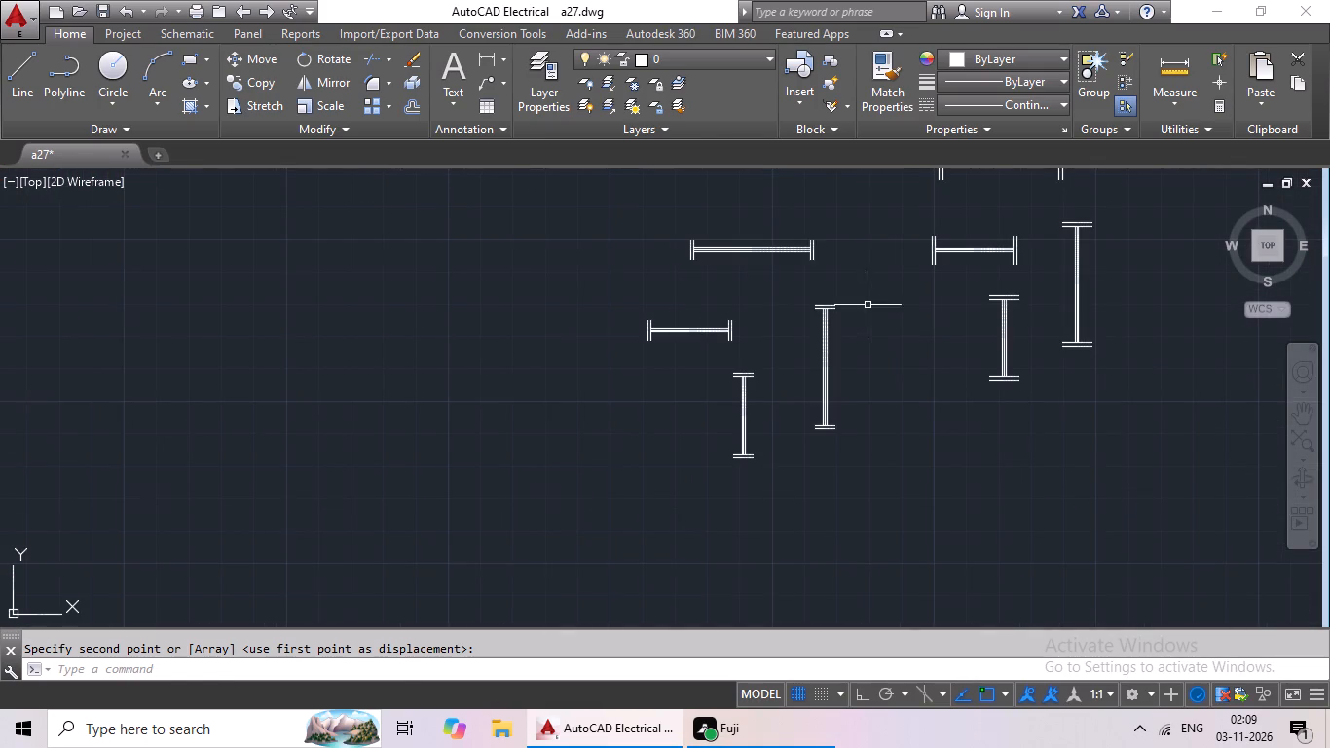
{"action": "left_click_drag", "start_coordinate": [866, 296], "coordinate": [851, 444]}
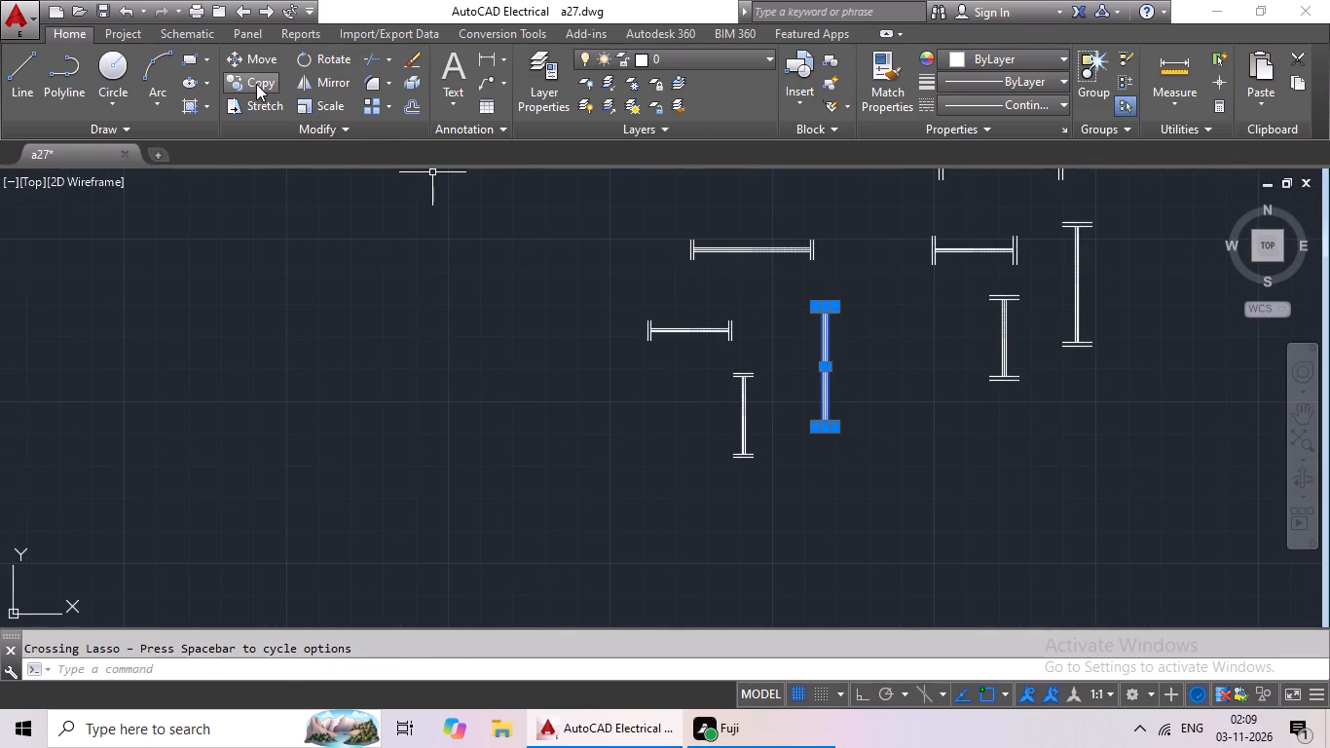
{"action": "left_click", "coordinate": [256, 84]}
{"action": "scroll", "coordinate": [850, 365], "scroll_direction": "up", "scroll_amount": 3}
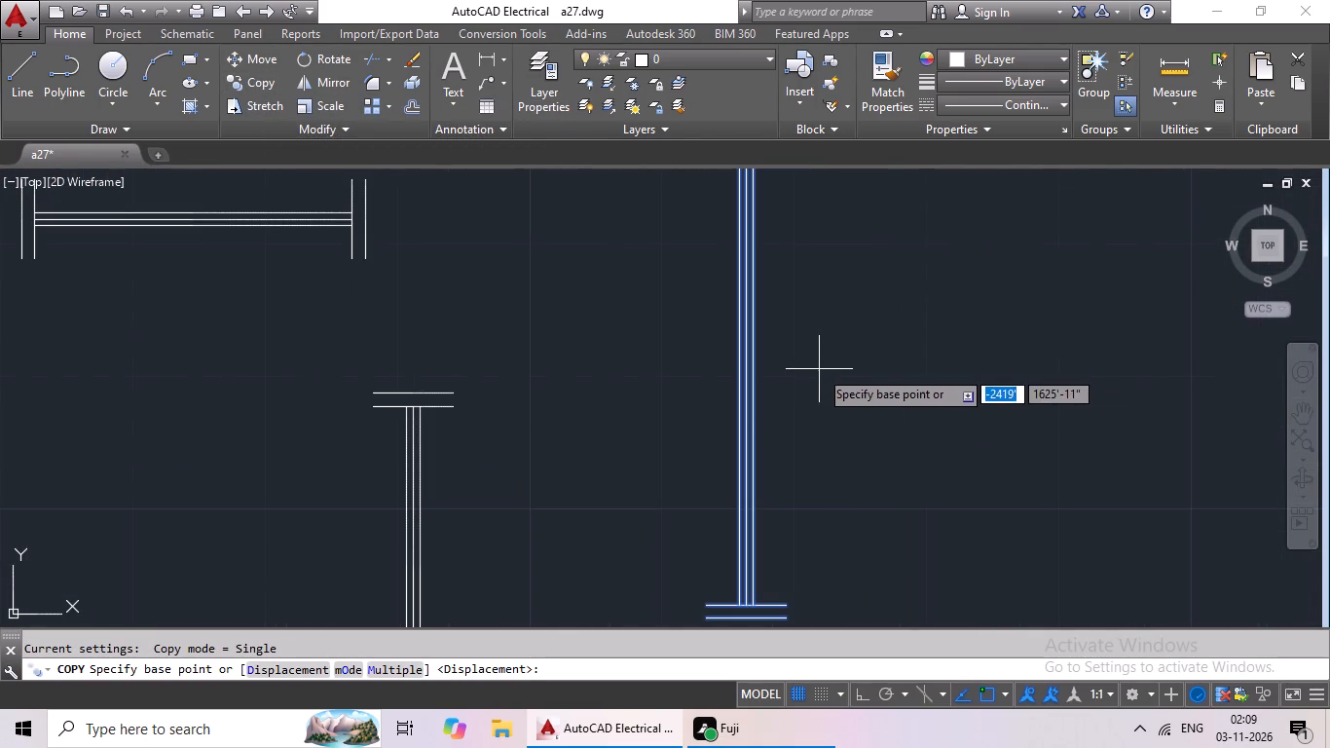
{"action": "left_click", "coordinate": [746, 366]}
{"action": "scroll", "coordinate": [570, 431], "scroll_direction": "down", "scroll_amount": 2}
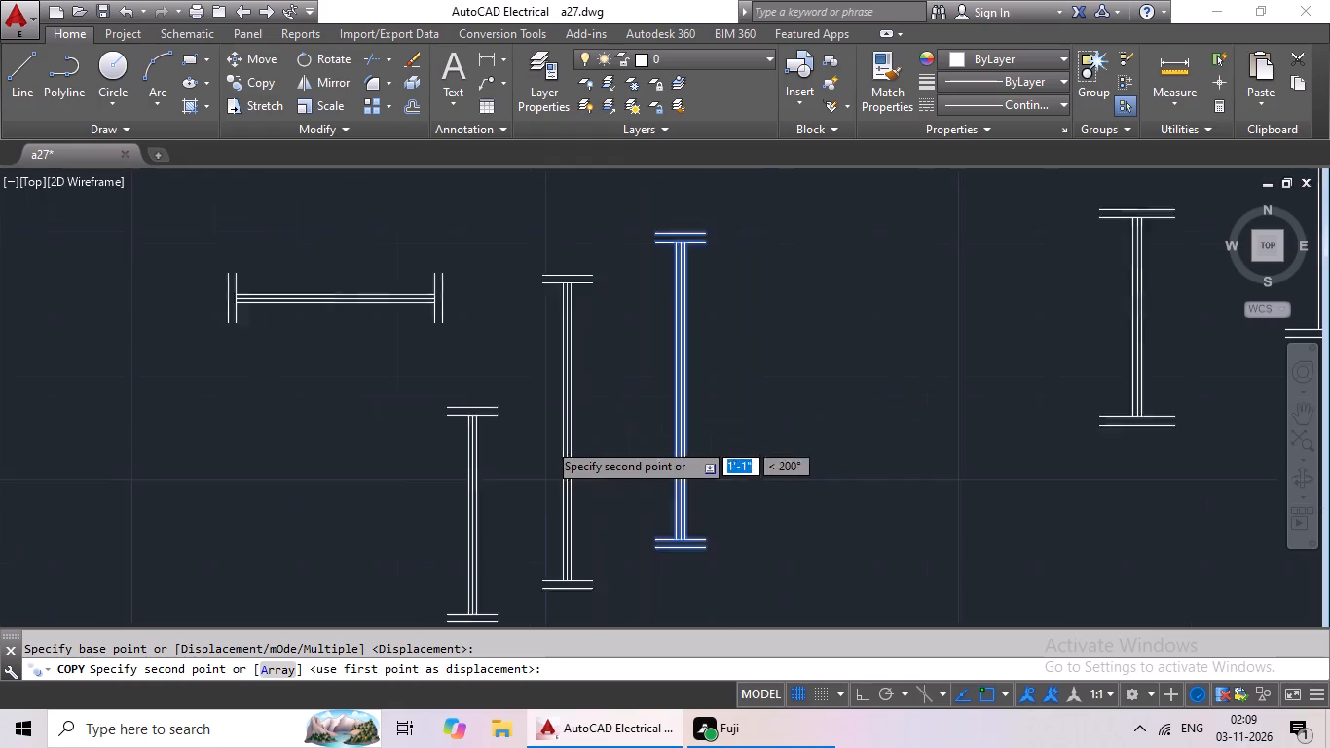
{"action": "scroll", "coordinate": [544, 443], "scroll_direction": "down", "scroll_amount": 1}
{"action": "middle_click_drag", "start_coordinate": [556, 455], "coordinate": [712, 335]}
{"action": "scroll", "coordinate": [612, 458], "scroll_direction": "down", "scroll_amount": 2}
{"action": "middle_click_drag", "start_coordinate": [545, 509], "coordinate": [693, 369]}
{"action": "scroll", "coordinate": [680, 389], "scroll_direction": "down", "scroll_amount": 1}
{"action": "middle_click_drag", "start_coordinate": [647, 406], "coordinate": [777, 318]}
{"action": "middle_click_drag", "start_coordinate": [687, 383], "coordinate": [772, 291]}
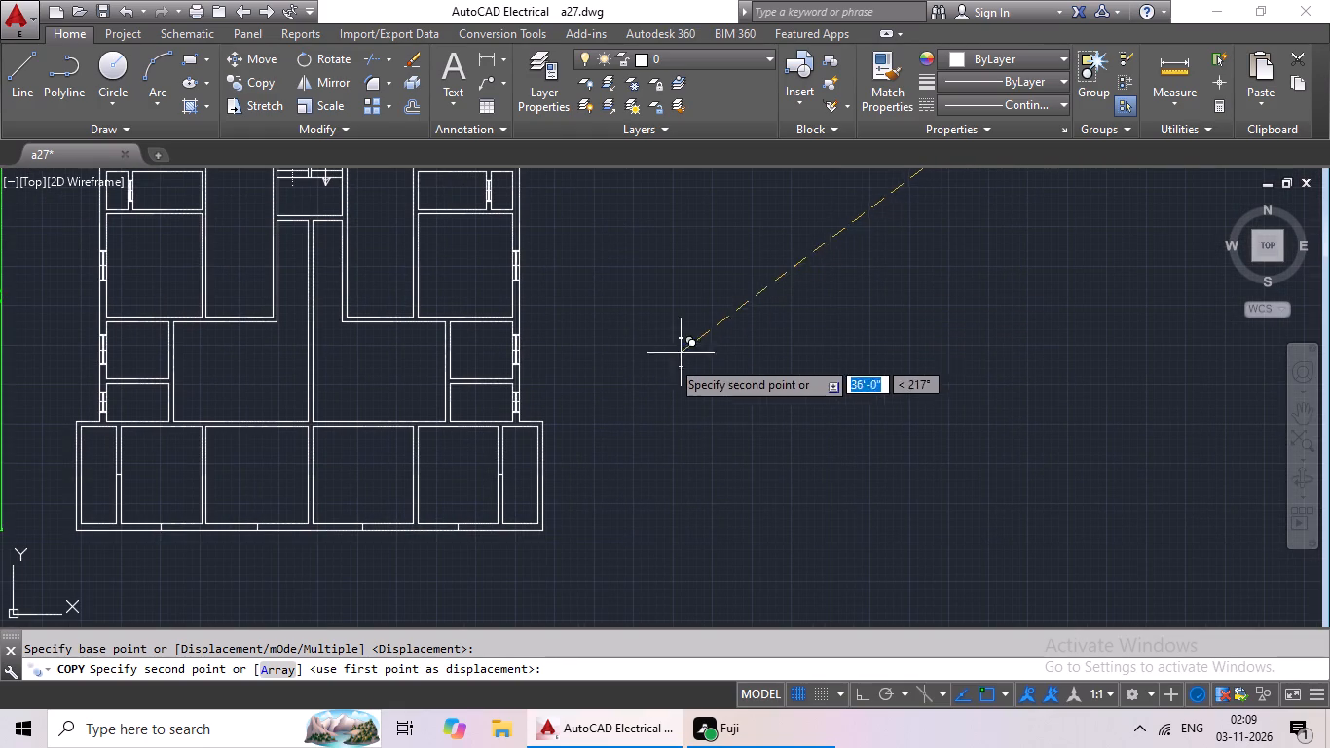
{"action": "scroll", "coordinate": [491, 486], "scroll_direction": "up", "scroll_amount": 4}
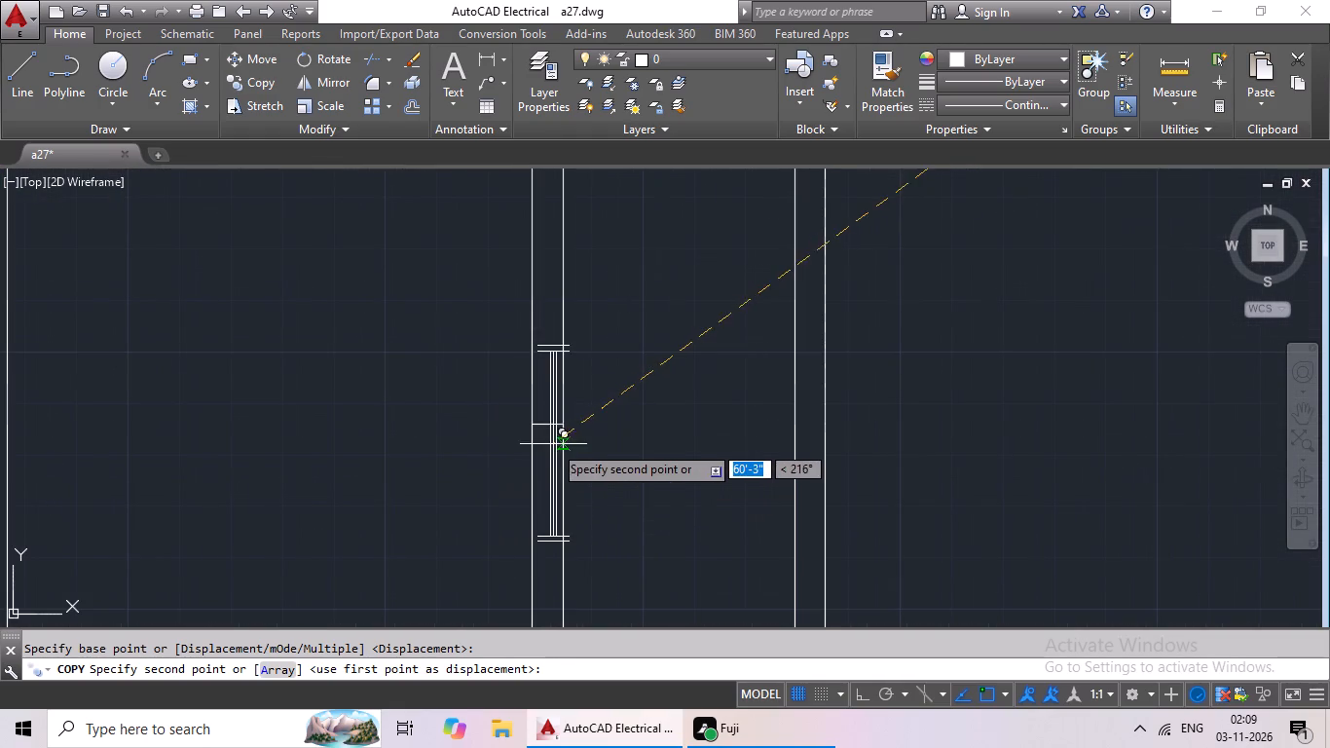
{"action": "left_click", "coordinate": [545, 421]}
Copy the horizontal 3' window symbol for 9" walls by its centre onto the south wall's midpoint mark in the room beside the narrow southeast corner room.
{"action": "scroll", "coordinate": [853, 342], "scroll_direction": "down", "scroll_amount": 3}
{"action": "middle_click_drag", "start_coordinate": [1007, 321], "coordinate": [849, 378]}
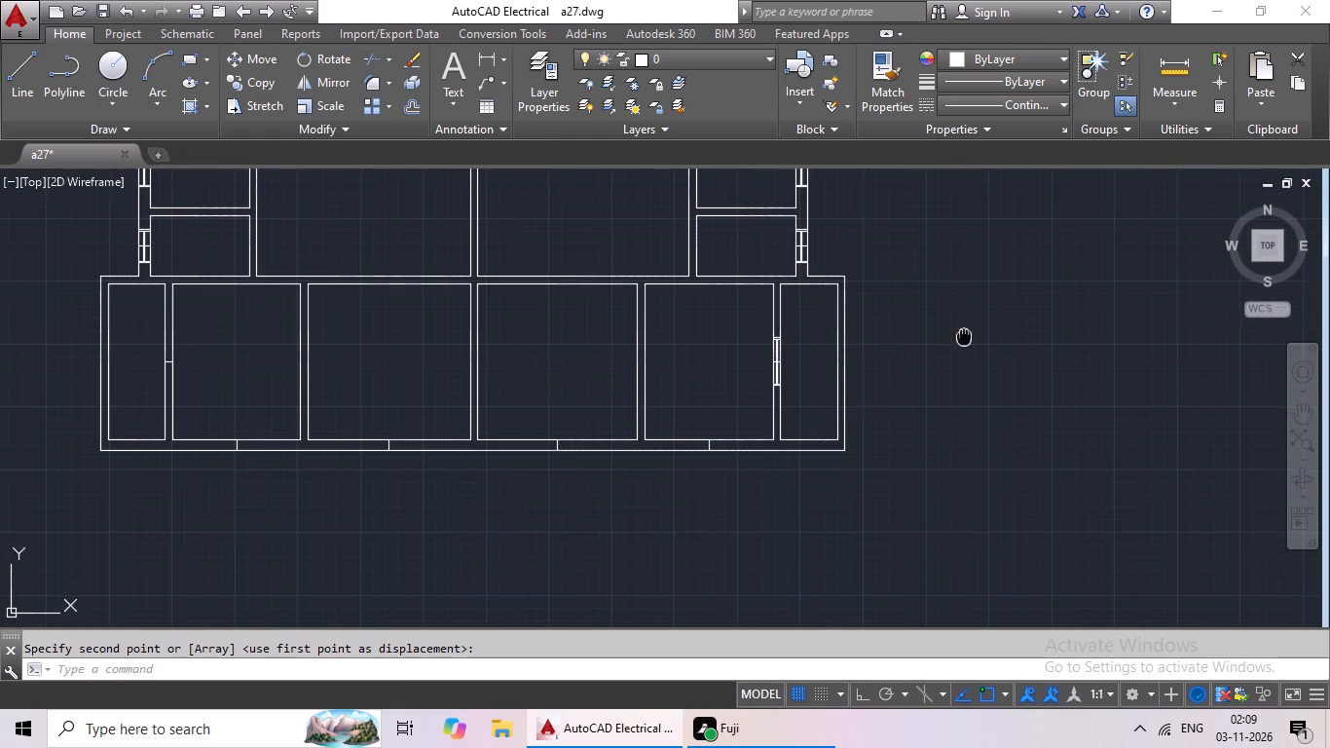
{"action": "middle_click_drag", "start_coordinate": [849, 378], "coordinate": [804, 392]}
{"action": "scroll", "coordinate": [899, 339], "scroll_direction": "down", "scroll_amount": 2}
{"action": "middle_click_drag", "start_coordinate": [920, 339], "coordinate": [760, 467]}
{"action": "scroll", "coordinate": [921, 239], "scroll_direction": "up", "scroll_amount": 3}
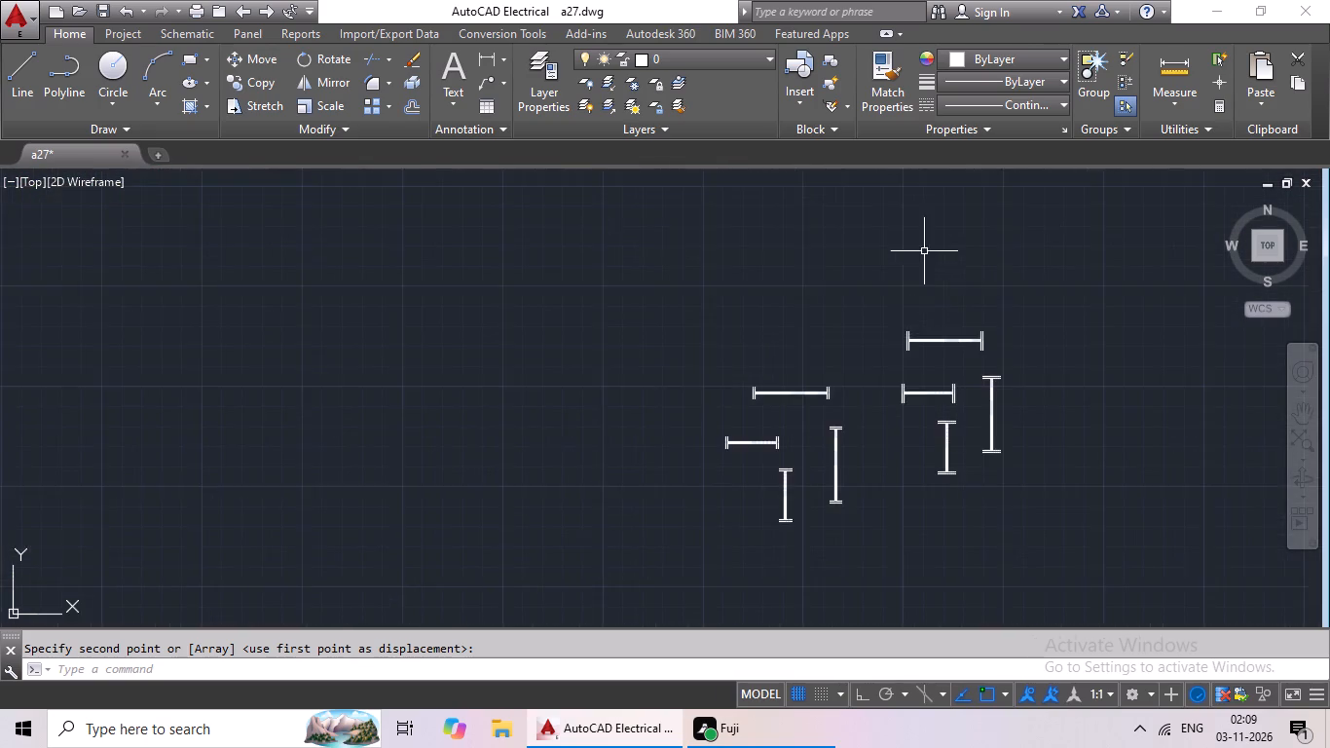
{"action": "scroll", "coordinate": [968, 327], "scroll_direction": "up", "scroll_amount": 3}
{"action": "left_click_drag", "start_coordinate": [923, 290], "coordinate": [1185, 390]}
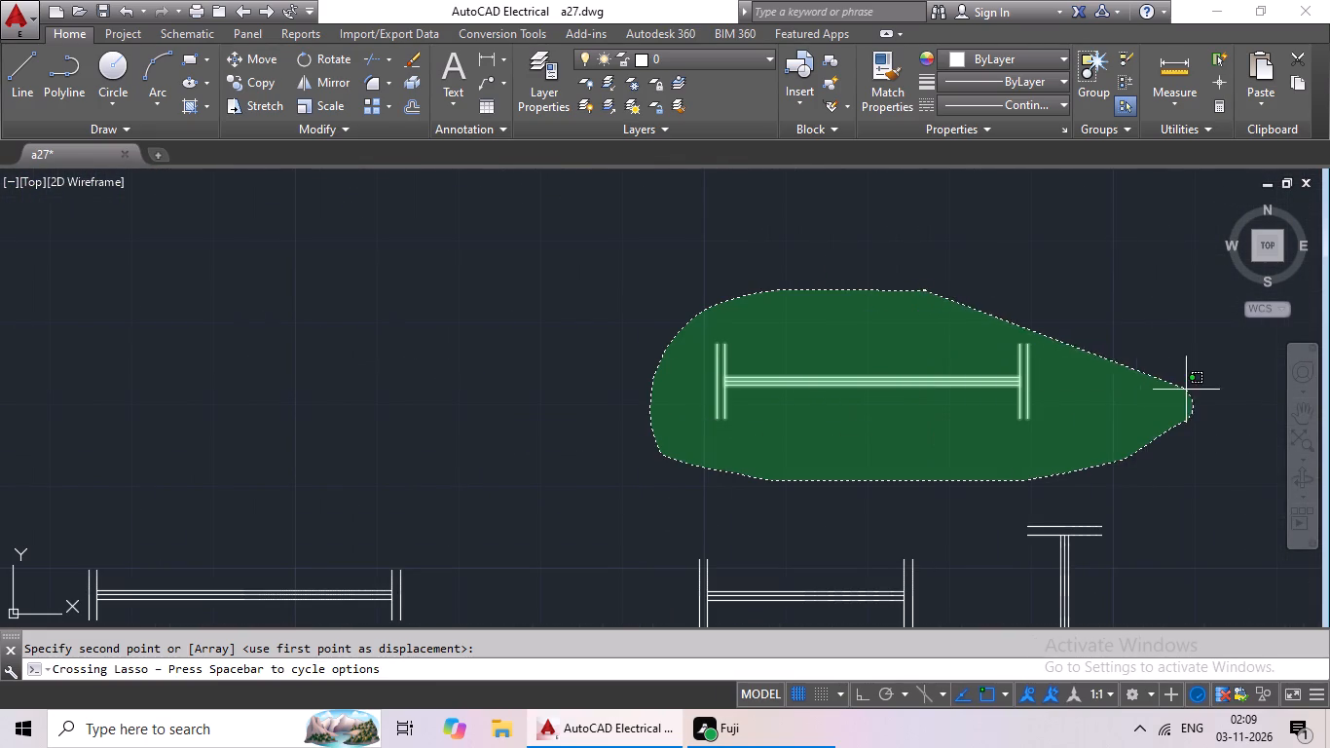
{"action": "left_click_drag", "start_coordinate": [1185, 390], "coordinate": [1161, 375]}
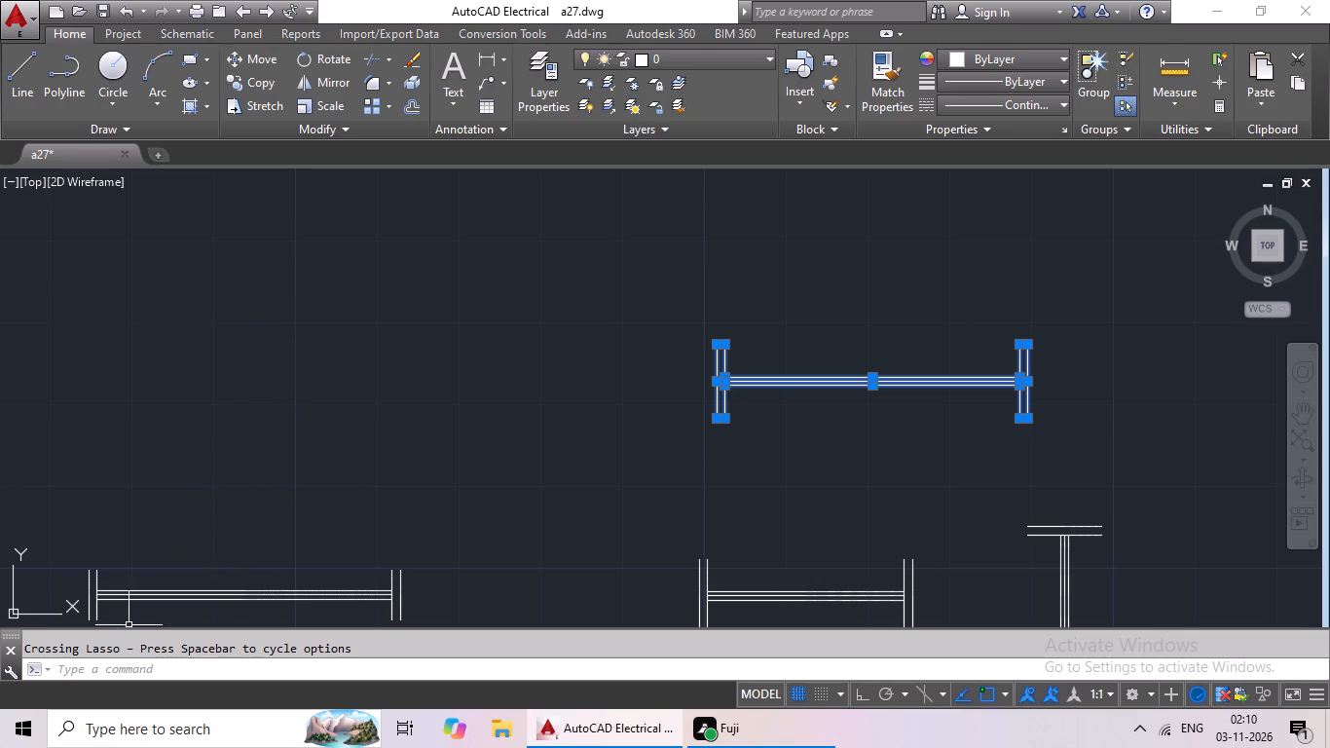
{"action": "left_click", "coordinate": [258, 76]}
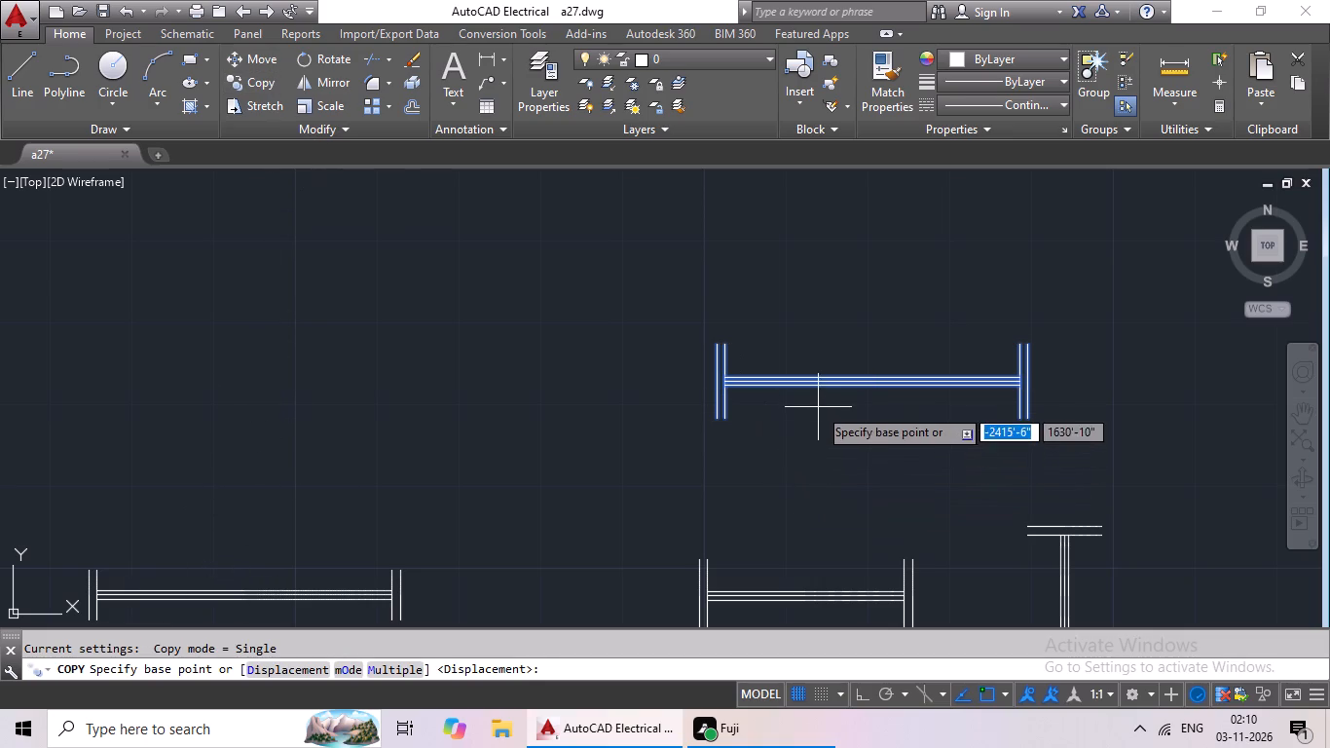
{"action": "scroll", "coordinate": [883, 368], "scroll_direction": "up", "scroll_amount": 2}
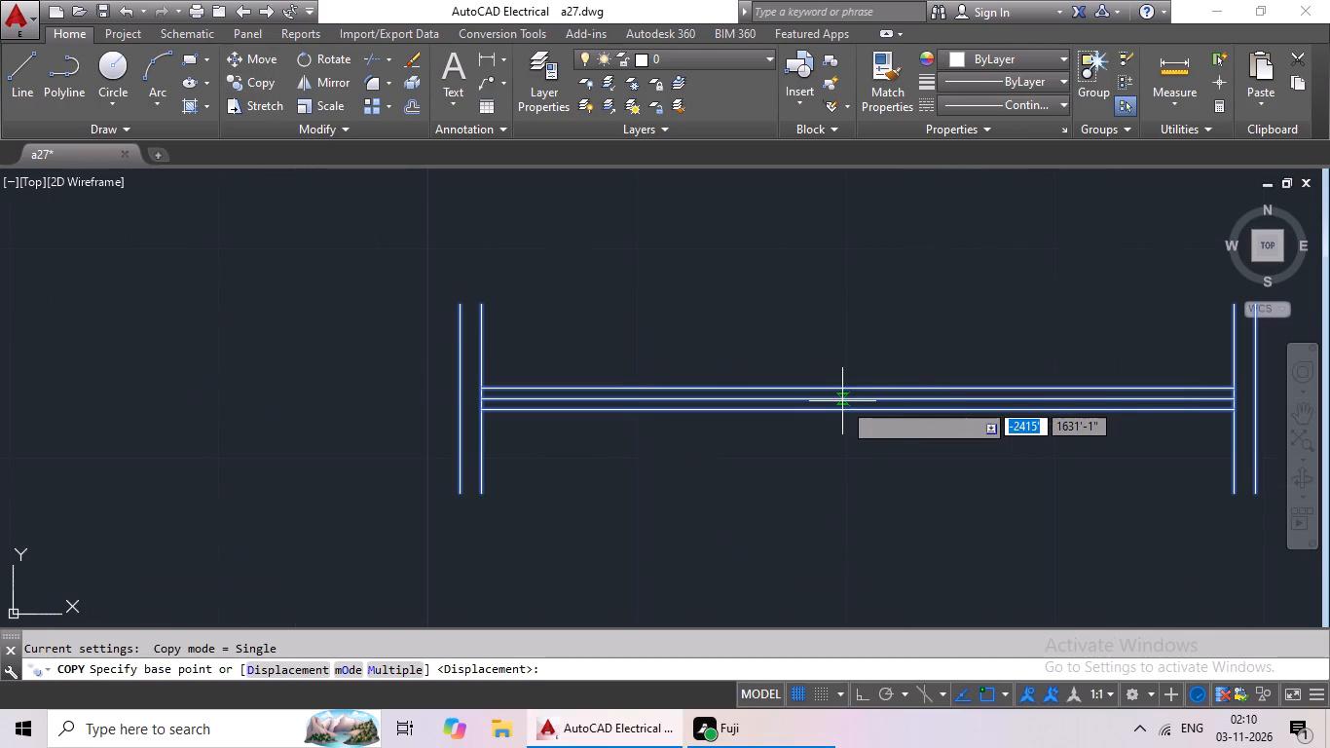
{"action": "left_click", "coordinate": [855, 397]}
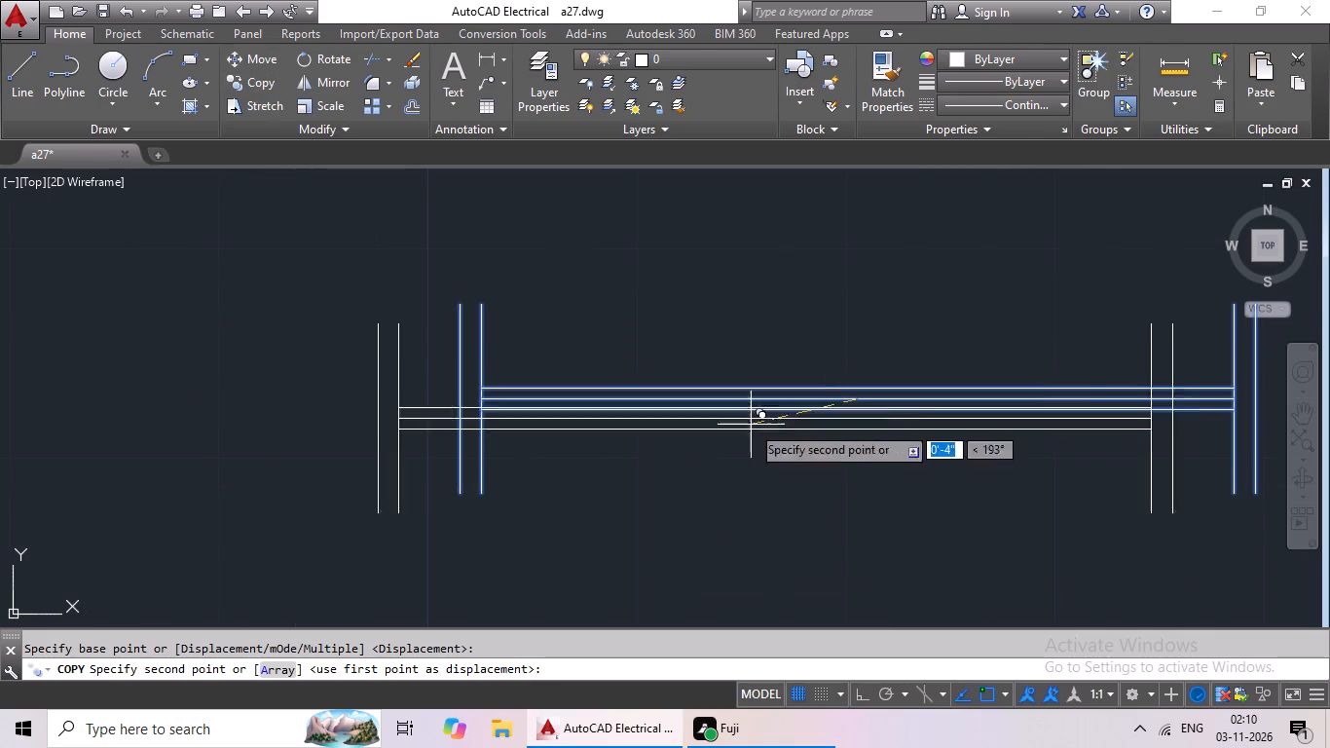
{"action": "scroll", "coordinate": [641, 440], "scroll_direction": "down", "scroll_amount": 3}
{"action": "middle_click_drag", "start_coordinate": [629, 447], "coordinate": [663, 338]}
{"action": "scroll", "coordinate": [665, 325], "scroll_direction": "down", "scroll_amount": 2}
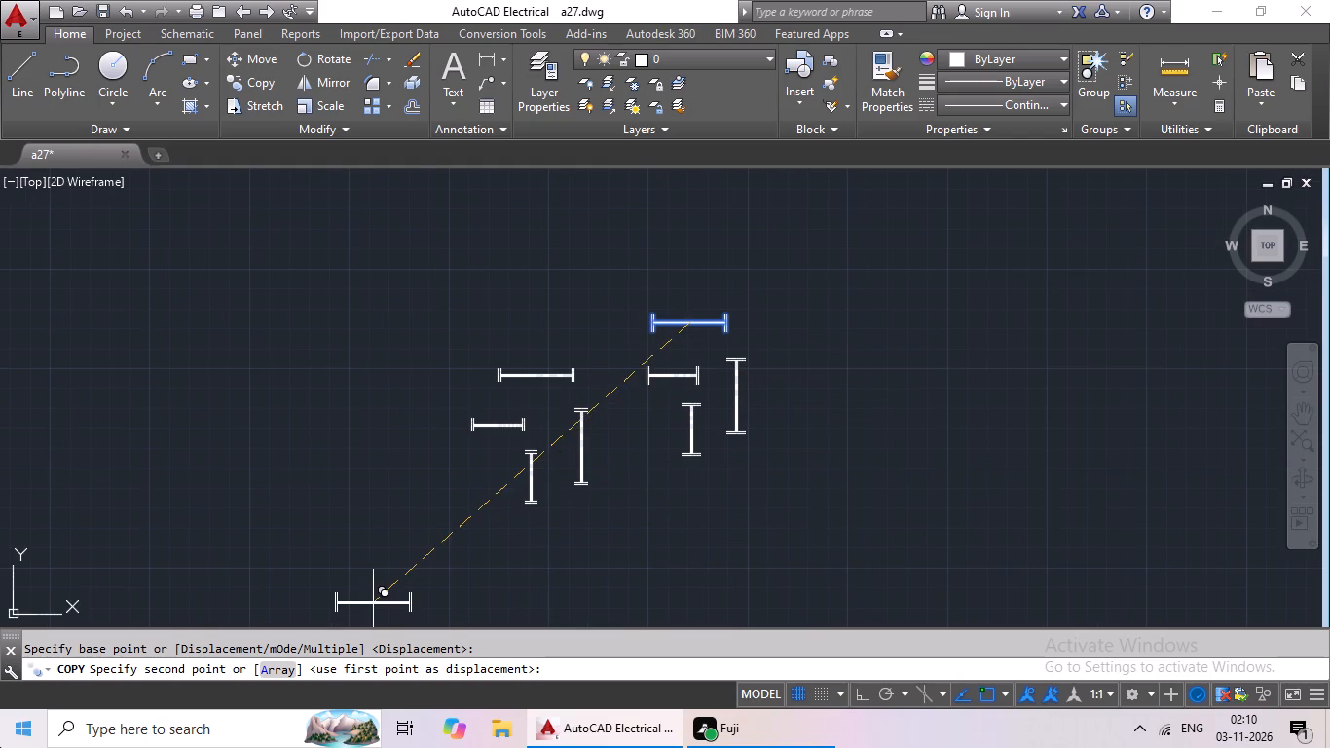
{"action": "scroll", "coordinate": [40, 737], "scroll_direction": "down", "scroll_amount": 2}
{"action": "middle_click_drag", "start_coordinate": [322, 505], "coordinate": [489, 360]}
{"action": "scroll", "coordinate": [444, 405], "scroll_direction": "down", "scroll_amount": 2}
{"action": "middle_click_drag", "start_coordinate": [419, 431], "coordinate": [602, 328]}
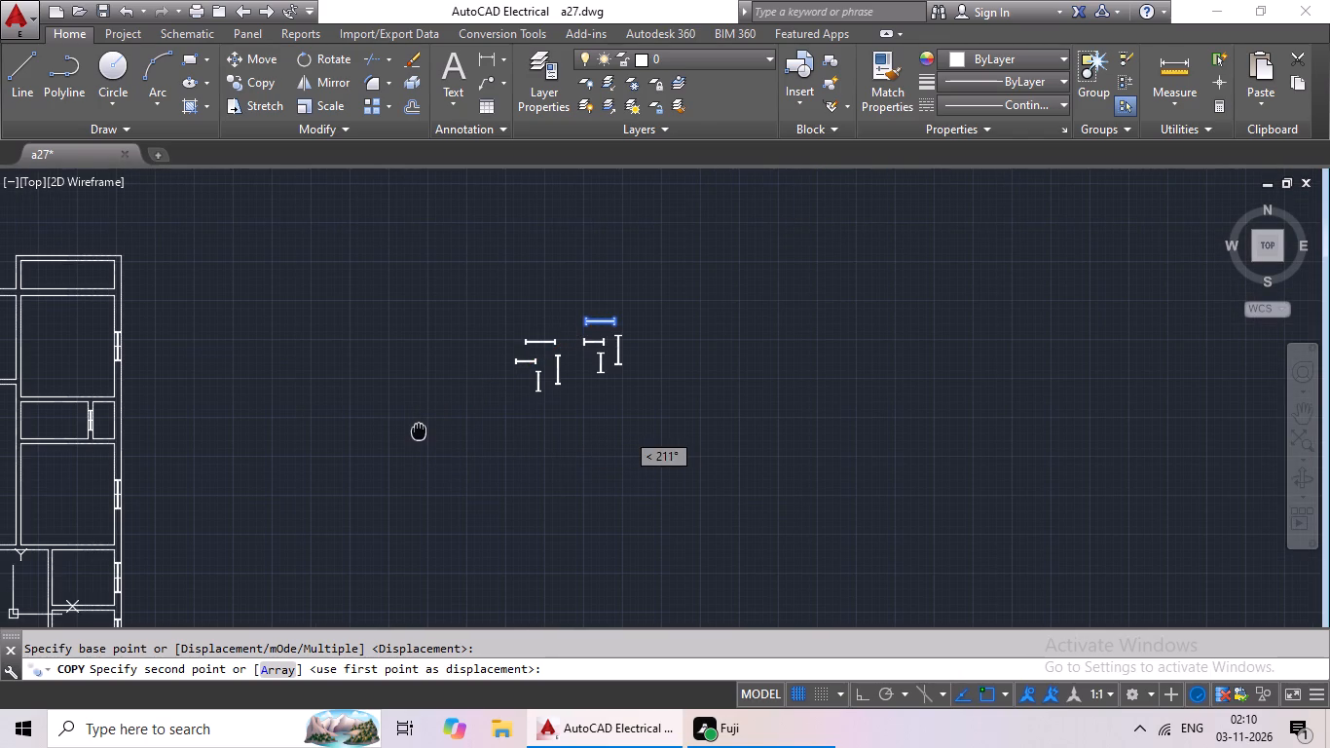
{"action": "middle_click_drag", "start_coordinate": [494, 397], "coordinate": [662, 314]}
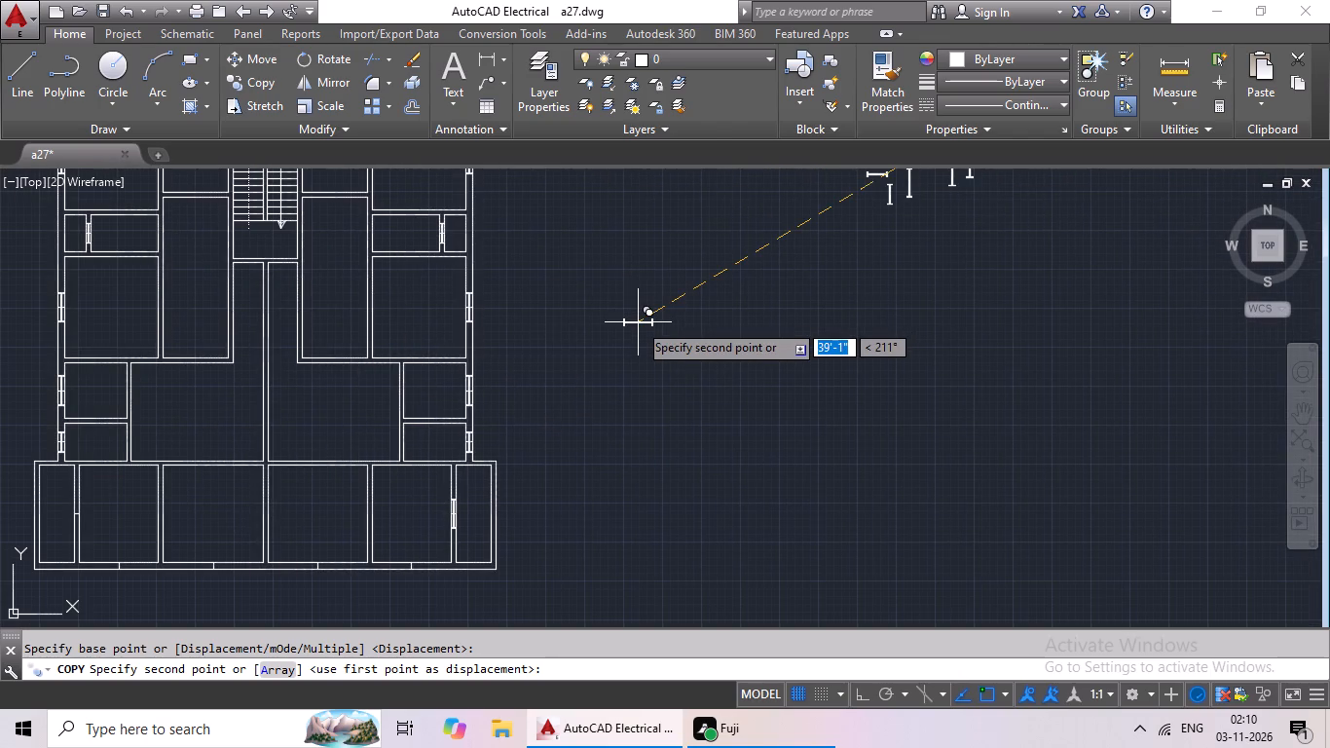
{"action": "middle_click_drag", "start_coordinate": [679, 271], "coordinate": [715, 208]}
{"action": "scroll", "coordinate": [493, 530], "scroll_direction": "up", "scroll_amount": 4}
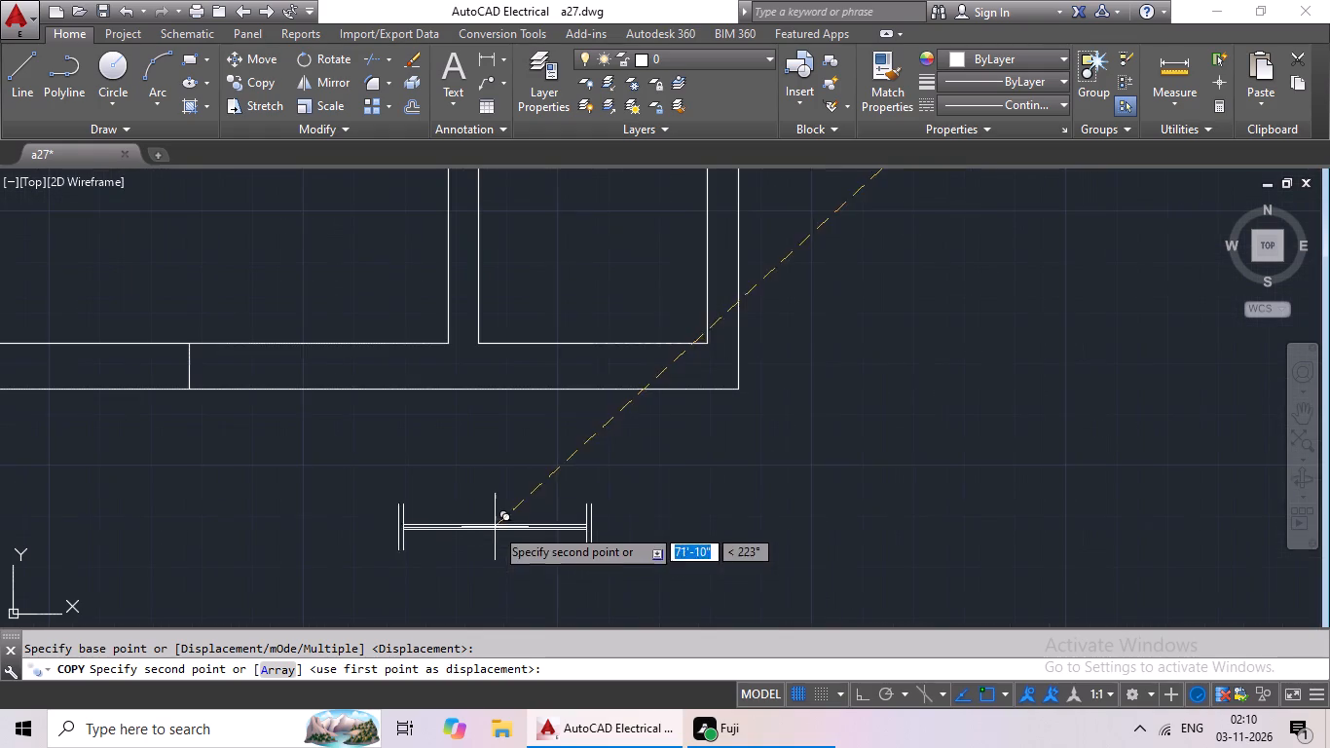
{"action": "left_click", "coordinate": [194, 364]}
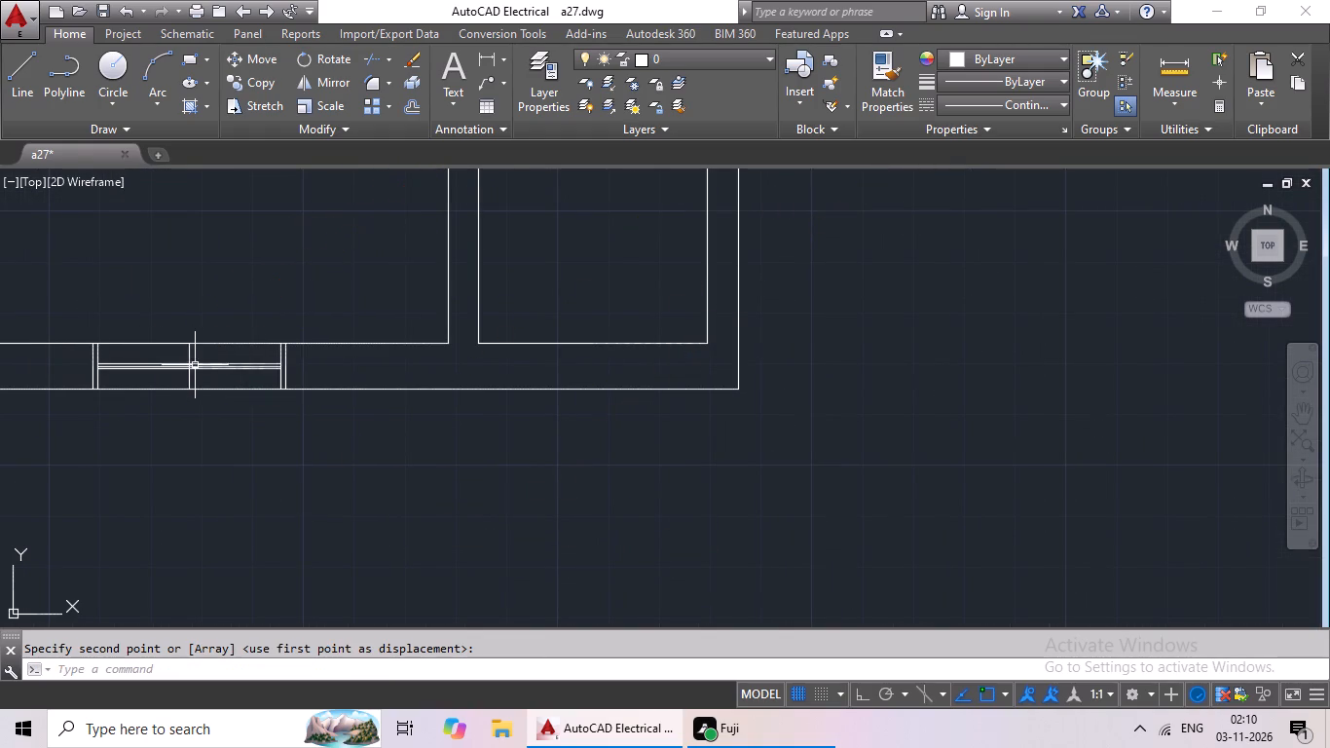
Copy the horizontal 3' window symbol for 9" walls by its centre onto the south wall's midpoint mark in the room just east of the central wall.
{"action": "scroll", "coordinate": [444, 380], "scroll_direction": "down", "scroll_amount": 2}
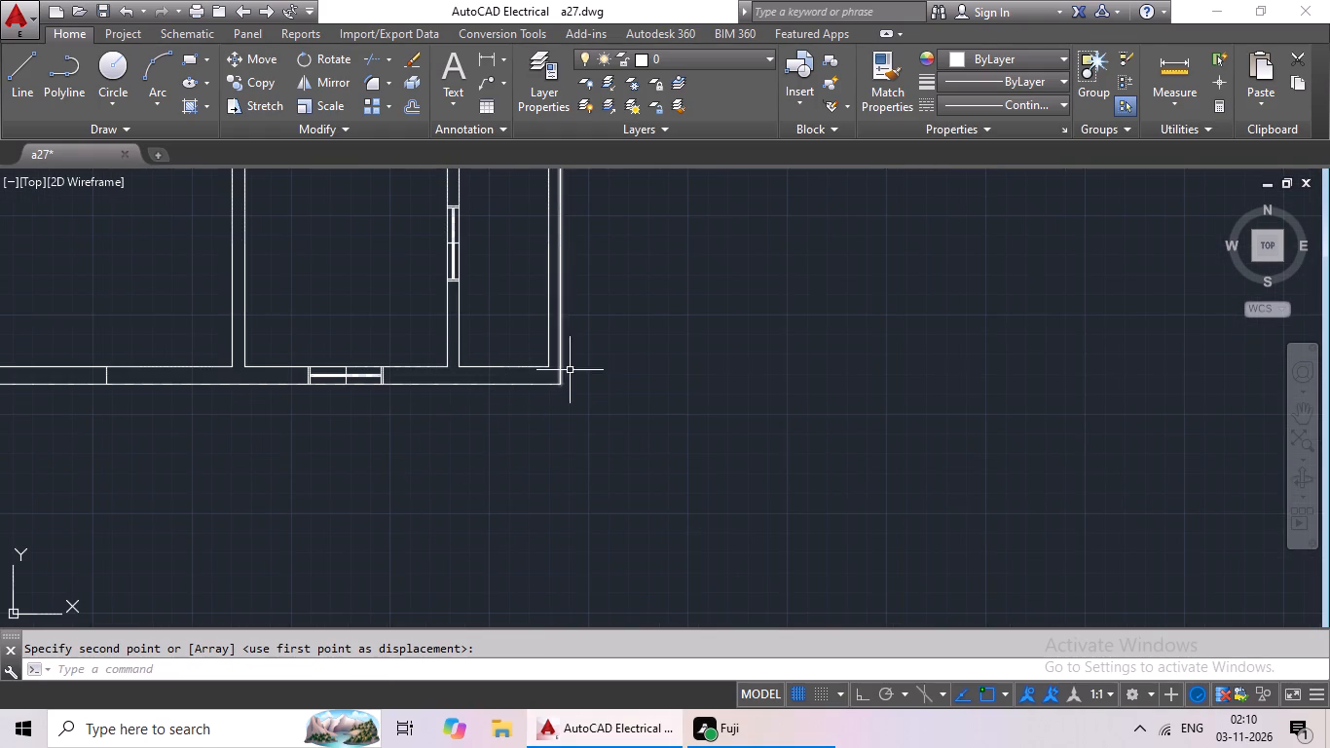
{"action": "scroll", "coordinate": [721, 322], "scroll_direction": "down", "scroll_amount": 3}
{"action": "middle_click_drag", "start_coordinate": [807, 296], "coordinate": [727, 426]}
{"action": "middle_click_drag", "start_coordinate": [809, 360], "coordinate": [738, 457]}
{"action": "scroll", "coordinate": [816, 295], "scroll_direction": "up", "scroll_amount": 1}
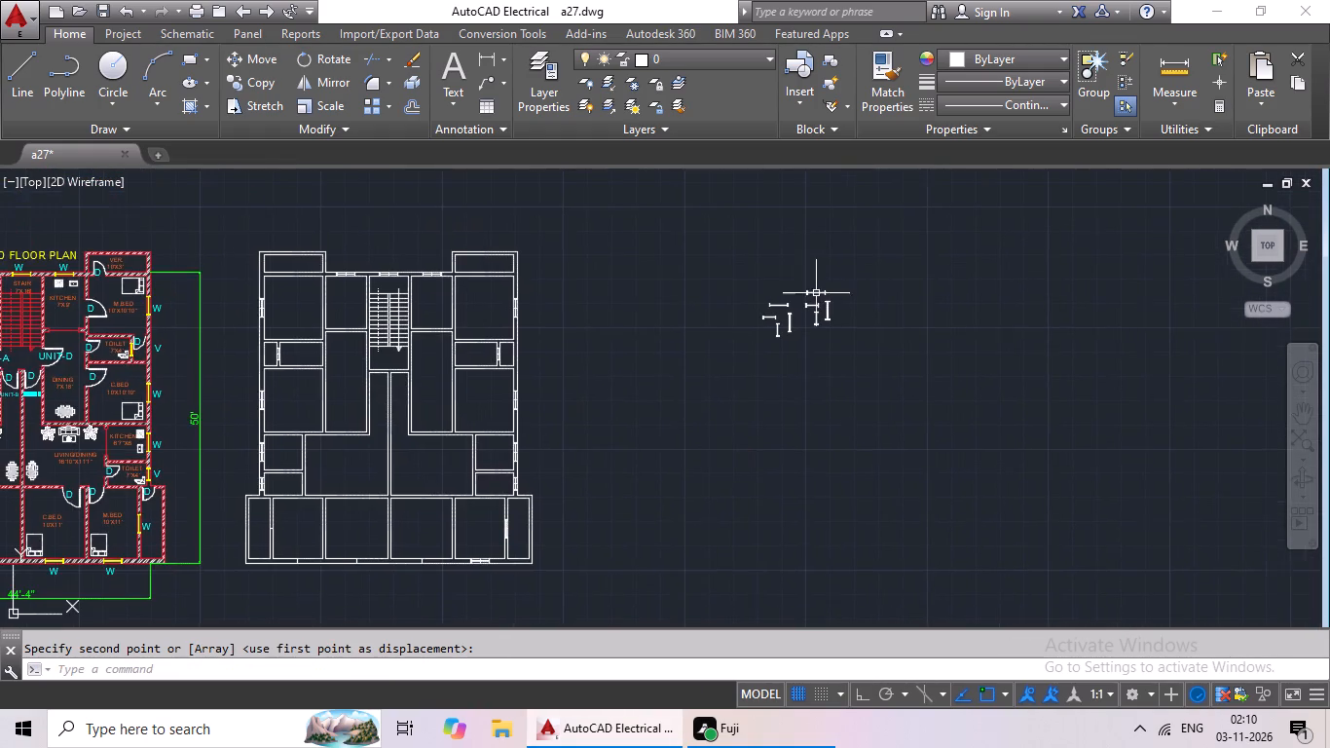
{"action": "scroll", "coordinate": [816, 295], "scroll_direction": "up", "scroll_amount": 3}
{"action": "middle_click_drag", "start_coordinate": [819, 310], "coordinate": [757, 445]}
{"action": "scroll", "coordinate": [778, 415], "scroll_direction": "up", "scroll_amount": 2}
{"action": "left_click_drag", "start_coordinate": [667, 291], "coordinate": [499, 320]}
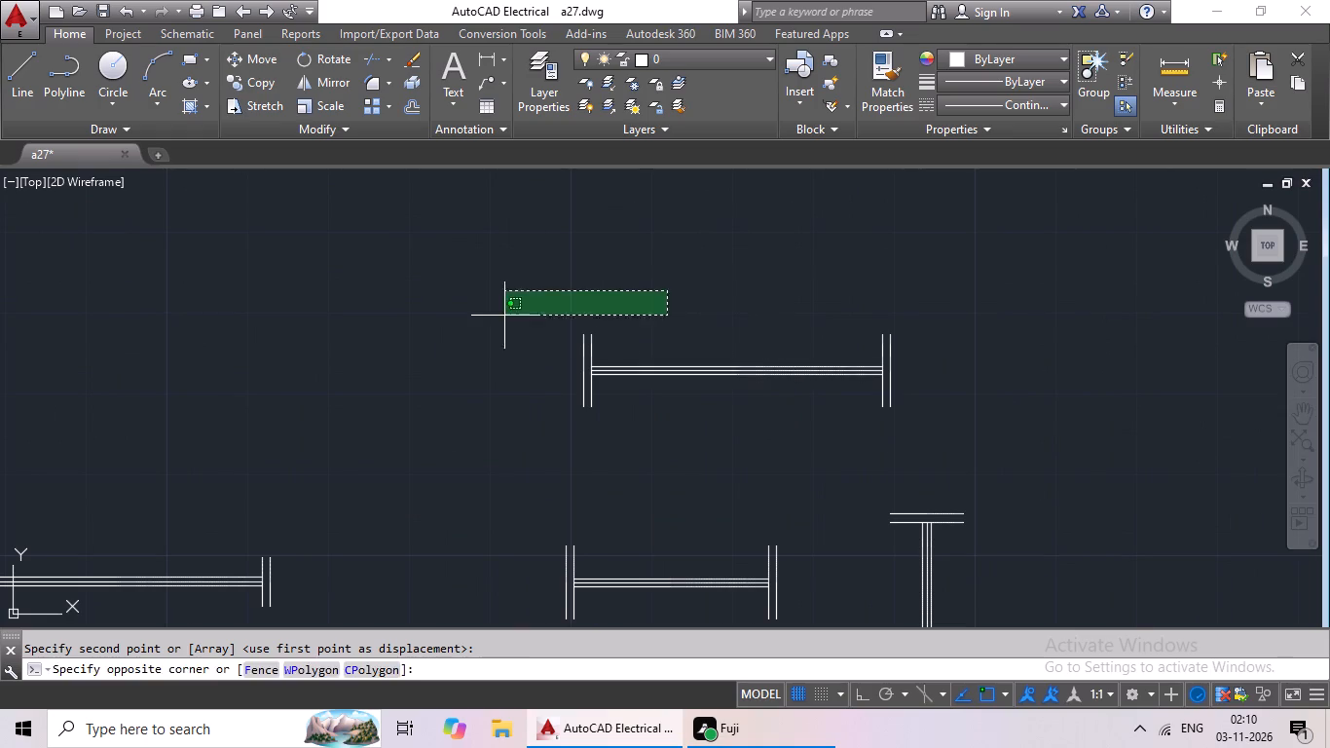
{"action": "left_click_drag", "start_coordinate": [499, 320], "coordinate": [979, 343]}
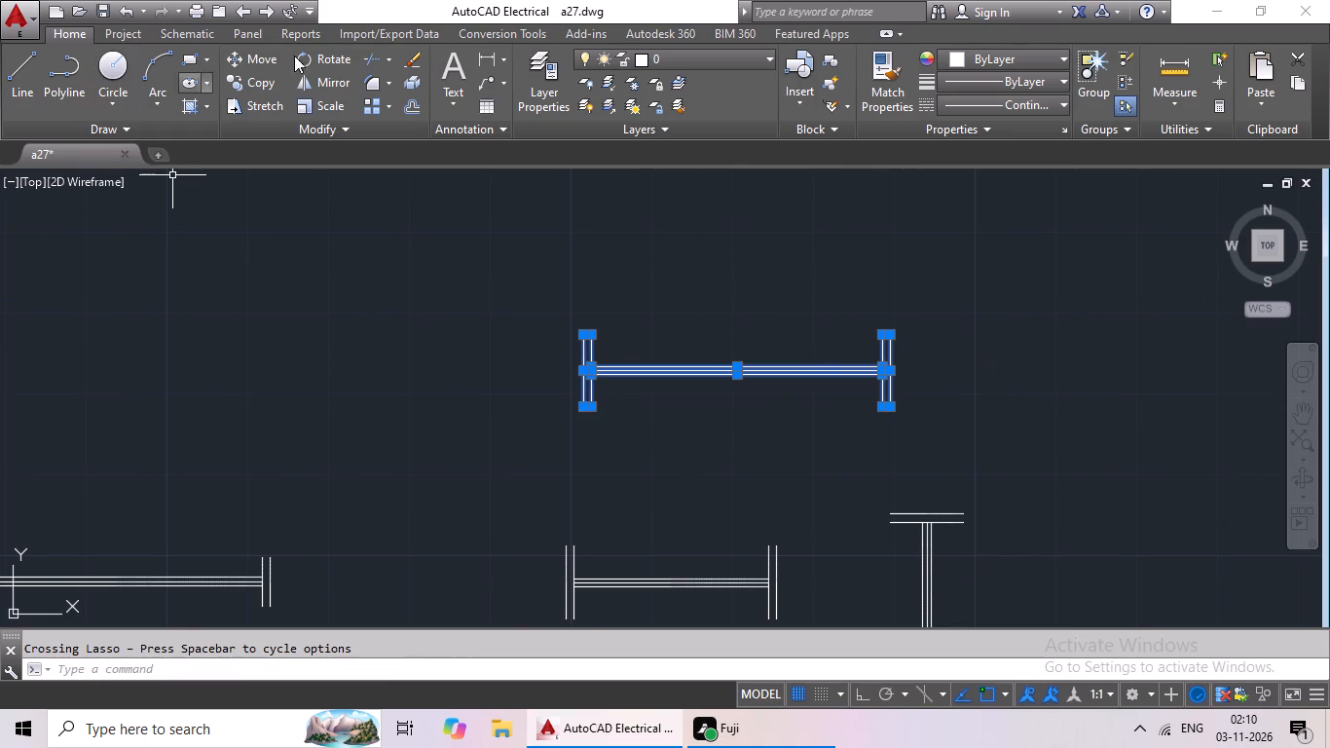
{"action": "left_click", "coordinate": [269, 87]}
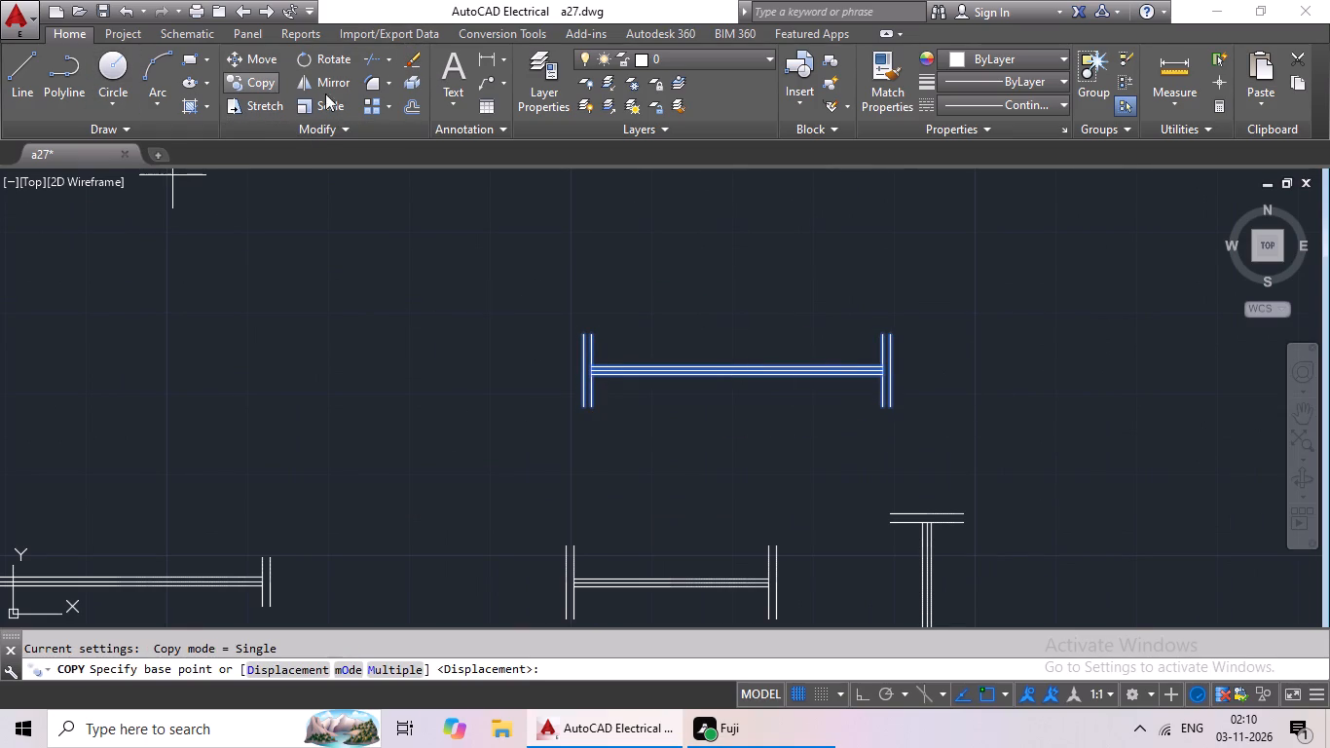
{"action": "scroll", "coordinate": [781, 372], "scroll_direction": "up", "scroll_amount": 2}
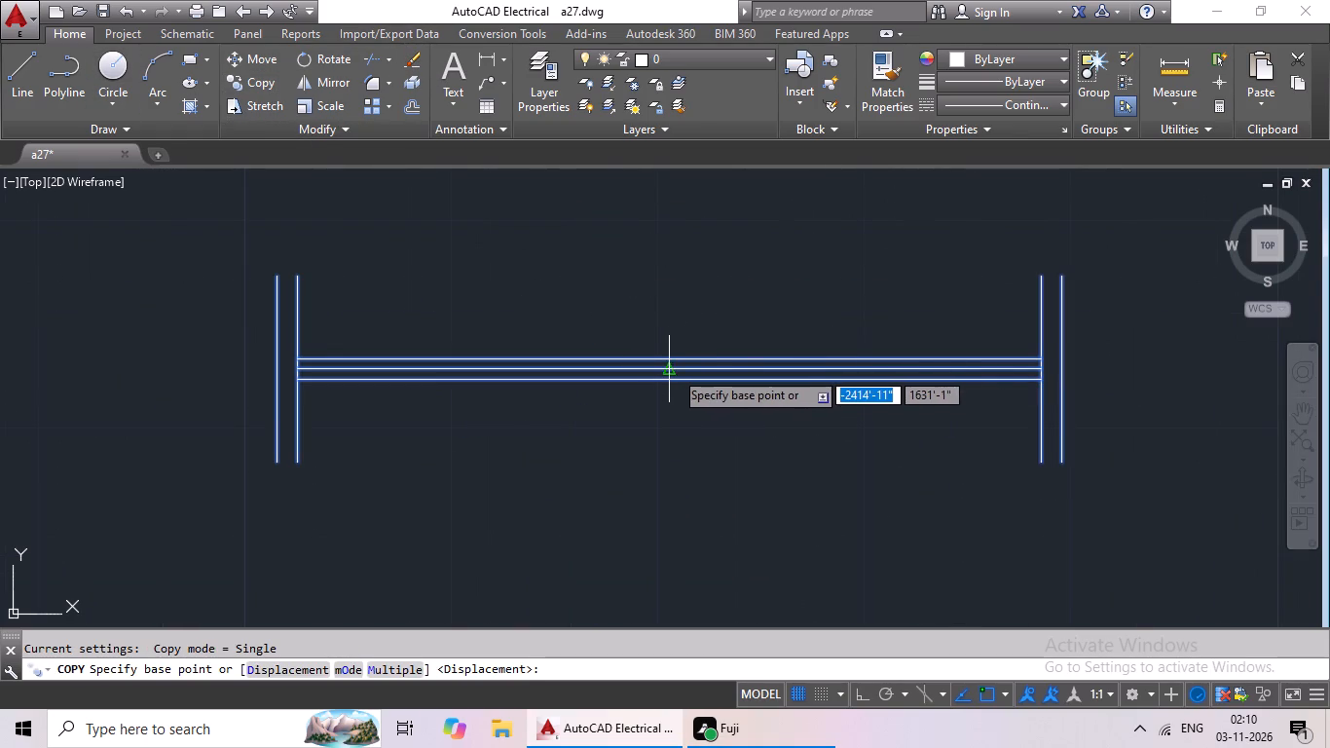
{"action": "left_click", "coordinate": [674, 370]}
{"action": "scroll", "coordinate": [537, 385], "scroll_direction": "down", "scroll_amount": 3}
{"action": "middle_click_drag", "start_coordinate": [536, 386], "coordinate": [589, 254]}
{"action": "scroll", "coordinate": [568, 316], "scroll_direction": "down", "scroll_amount": 2}
{"action": "middle_click_drag", "start_coordinate": [556, 338], "coordinate": [641, 222]}
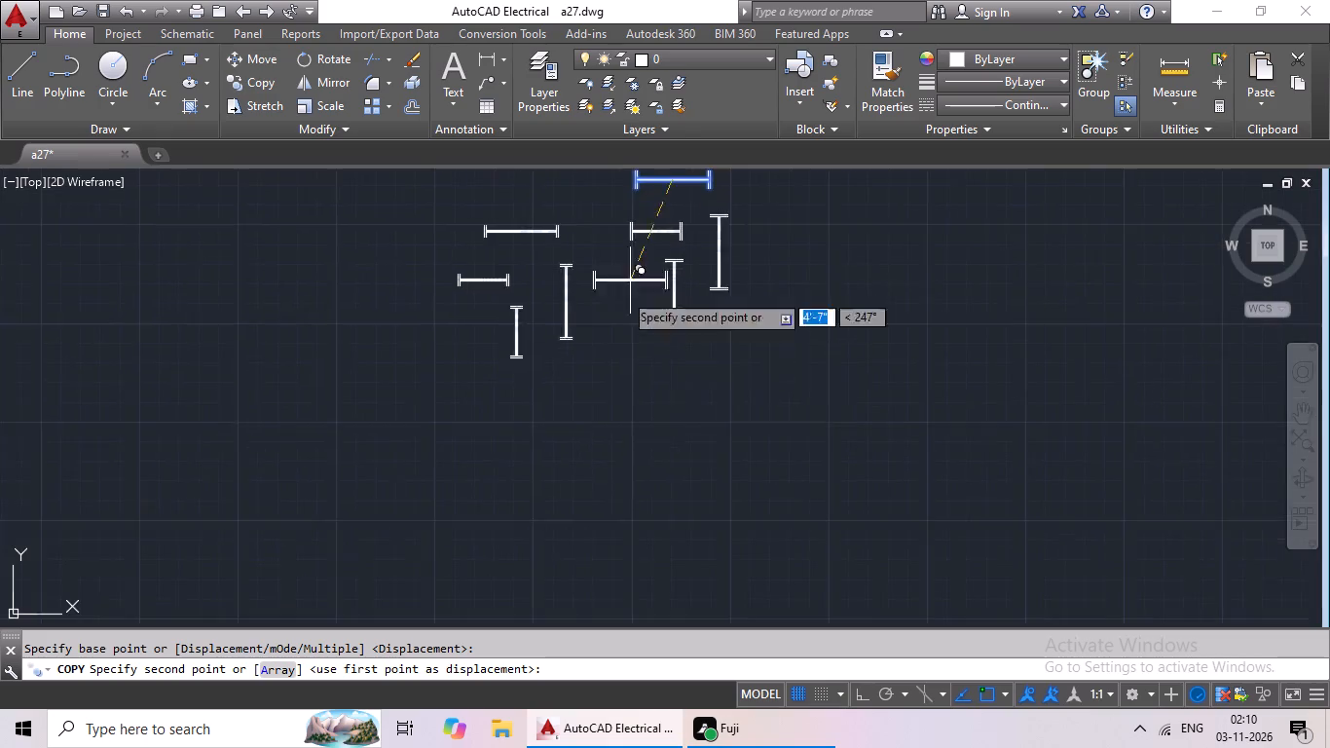
{"action": "scroll", "coordinate": [575, 398], "scroll_direction": "down", "scroll_amount": 1}
{"action": "middle_click_drag", "start_coordinate": [577, 400], "coordinate": [692, 265]}
{"action": "middle_click_drag", "start_coordinate": [521, 438], "coordinate": [647, 280]}
{"action": "scroll", "coordinate": [580, 346], "scroll_direction": "down", "scroll_amount": 1}
{"action": "middle_click_drag", "start_coordinate": [558, 384], "coordinate": [635, 295]}
{"action": "middle_click_drag", "start_coordinate": [559, 353], "coordinate": [607, 339]}
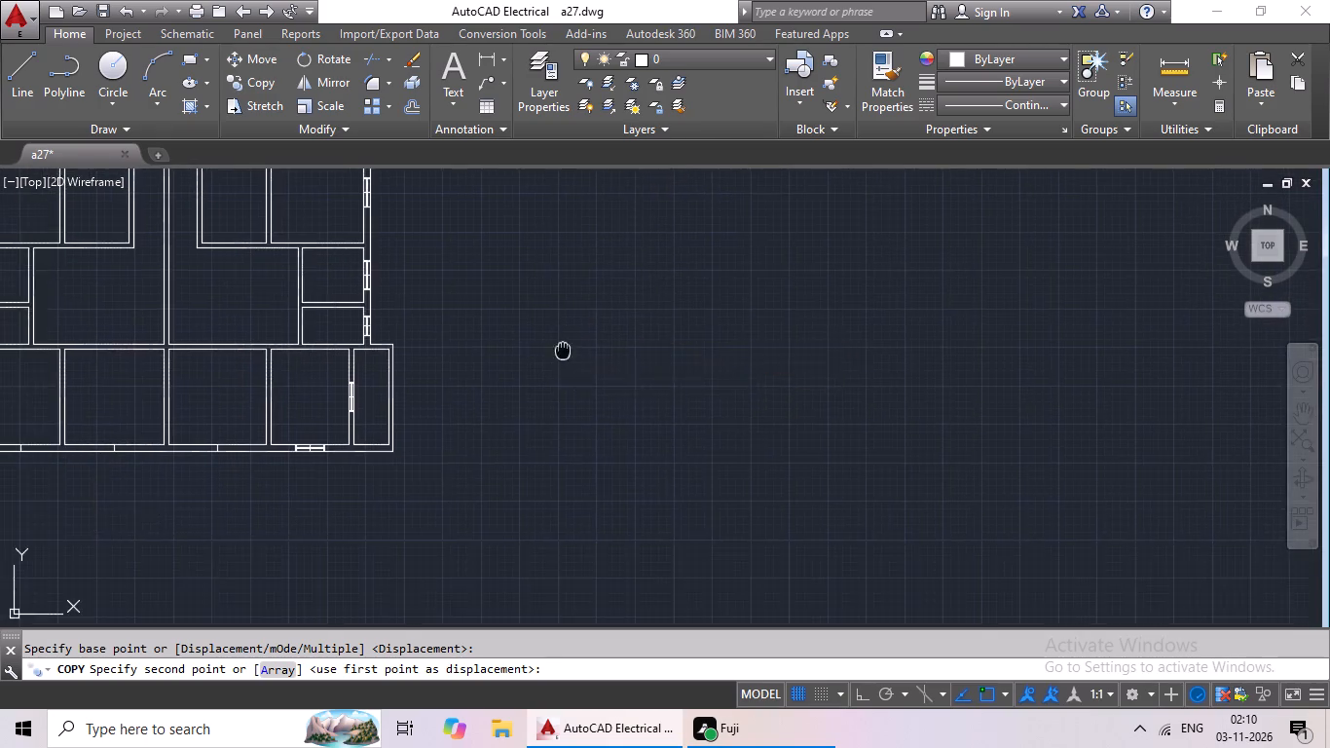
{"action": "middle_click_drag", "start_coordinate": [607, 339], "coordinate": [688, 322]}
{"action": "scroll", "coordinate": [354, 422], "scroll_direction": "up", "scroll_amount": 3}
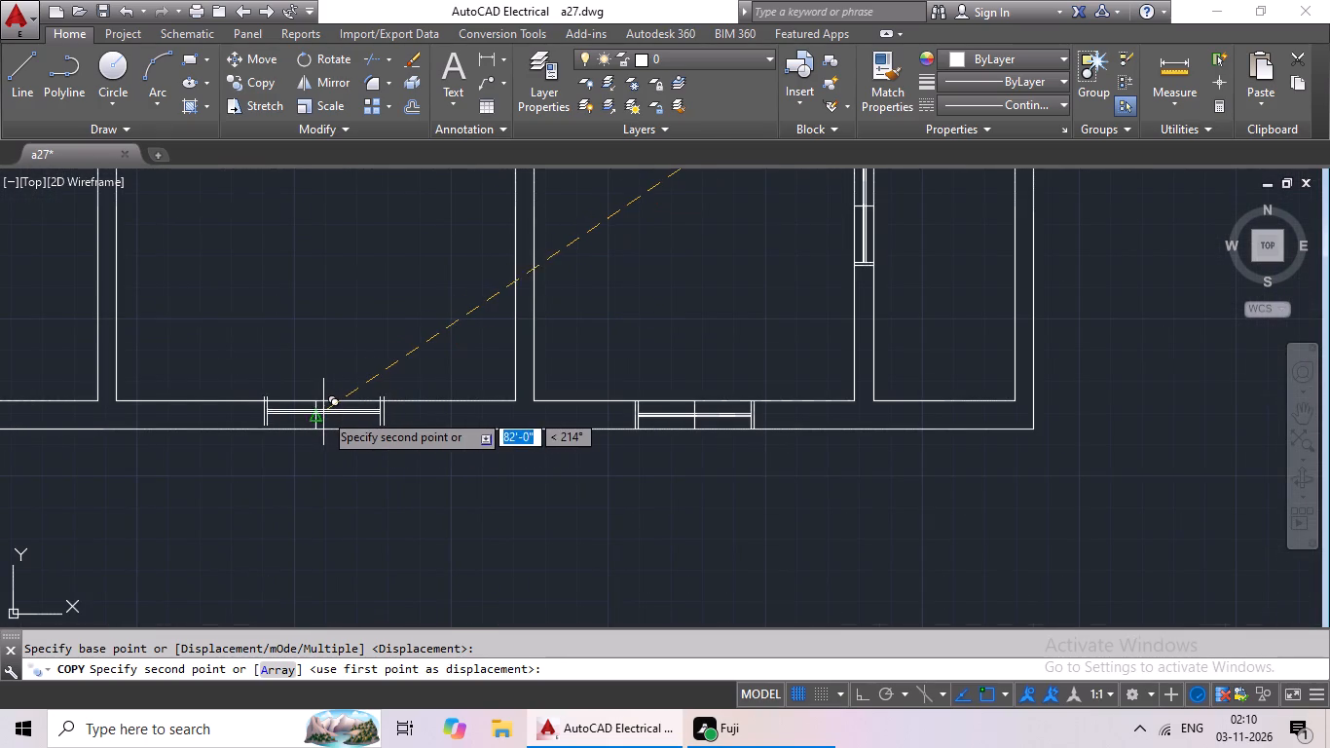
{"action": "left_click_drag", "start_coordinate": [315, 415], "coordinate": [328, 413]}
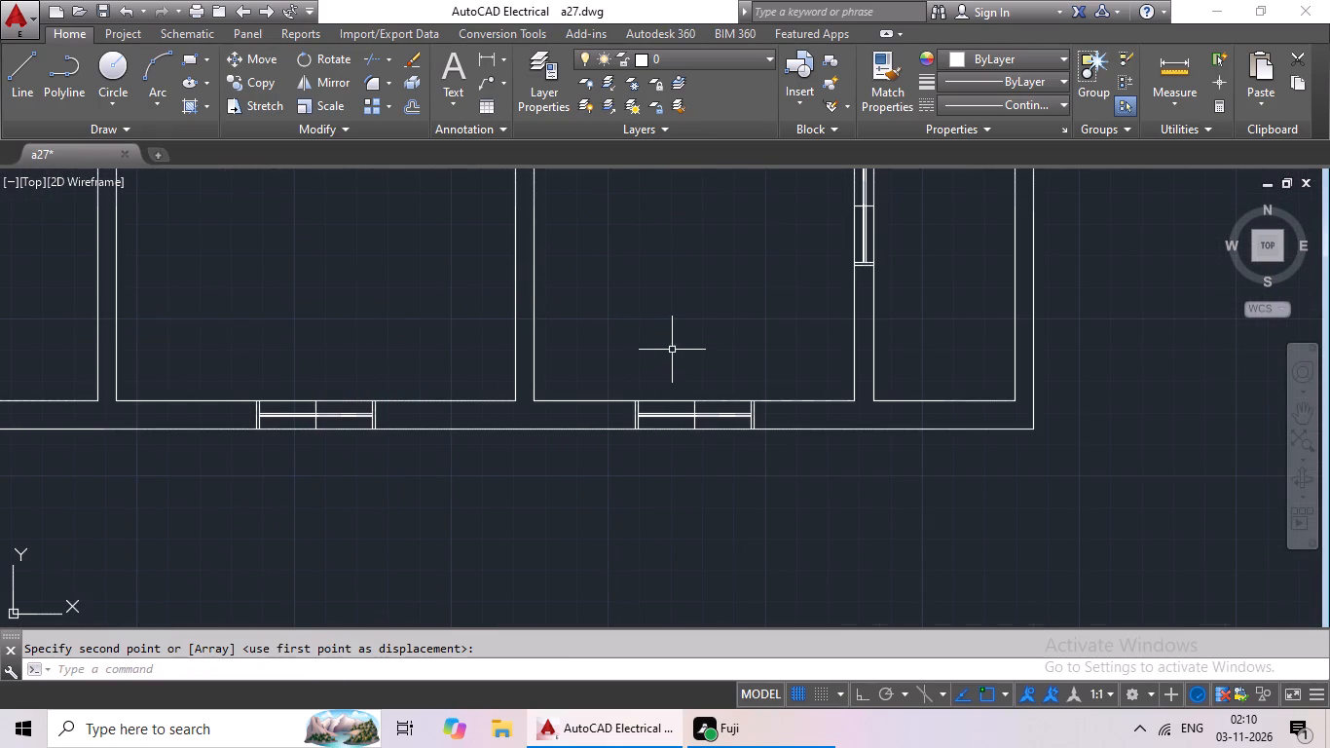
Copy the horizontal 3' window symbol for 9" walls by its centre onto the south wall's midpoint mark in the room just west of the central wall.
{"action": "scroll", "coordinate": [736, 330], "scroll_direction": "down", "scroll_amount": 2}
{"action": "middle_click_drag", "start_coordinate": [876, 272], "coordinate": [777, 349]}
{"action": "middle_click_drag", "start_coordinate": [887, 293], "coordinate": [776, 444]}
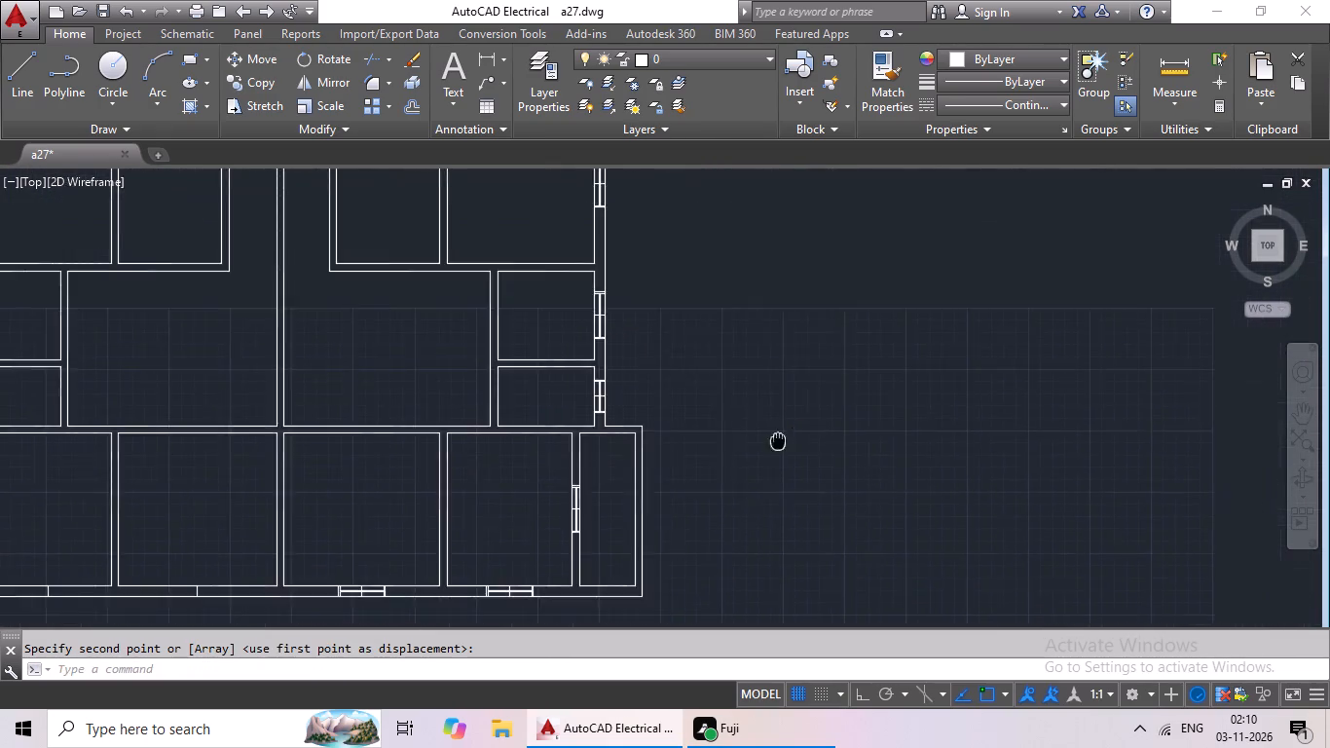
{"action": "scroll", "coordinate": [825, 357], "scroll_direction": "down", "scroll_amount": 2}
{"action": "middle_click_drag", "start_coordinate": [808, 384], "coordinate": [720, 472]}
{"action": "scroll", "coordinate": [957, 275], "scroll_direction": "up", "scroll_amount": 4}
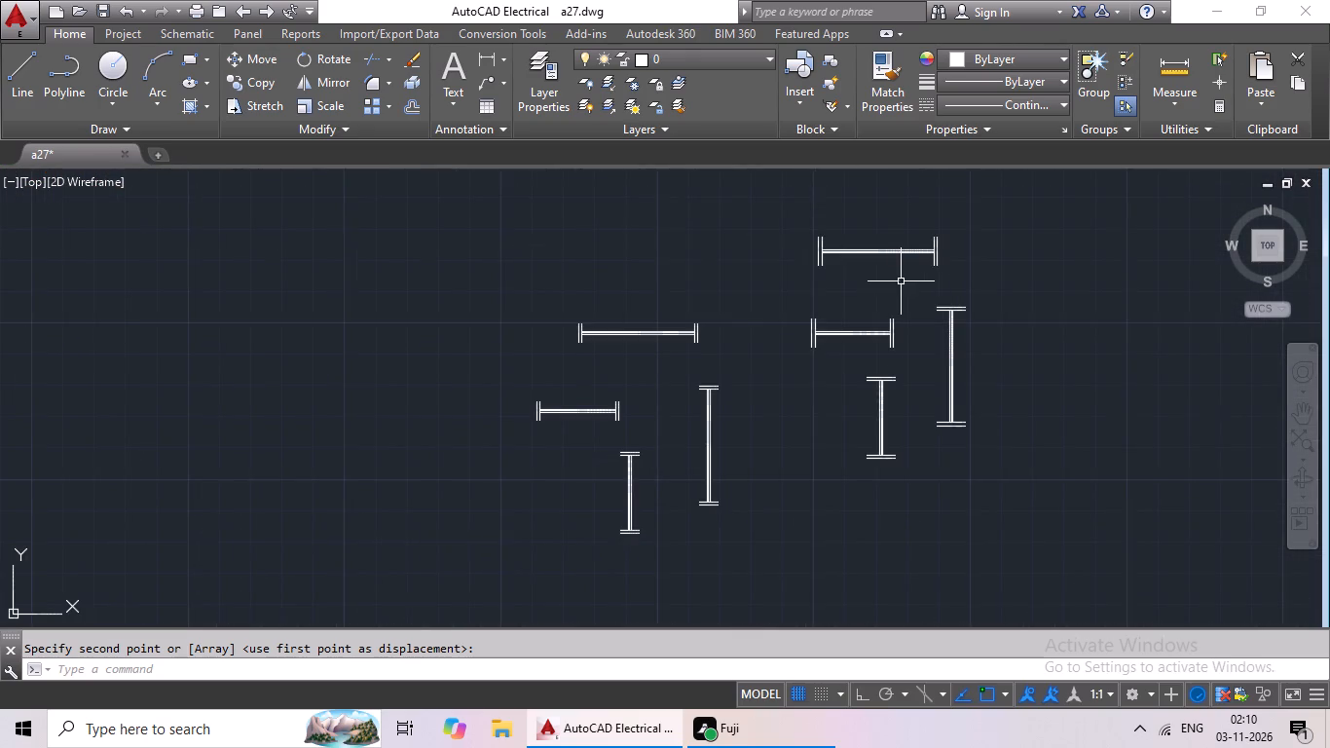
{"action": "middle_click_drag", "start_coordinate": [899, 285], "coordinate": [832, 390]}
{"action": "scroll", "coordinate": [844, 362], "scroll_direction": "up", "scroll_amount": 2}
{"action": "left_click_drag", "start_coordinate": [869, 293], "coordinate": [875, 387]}
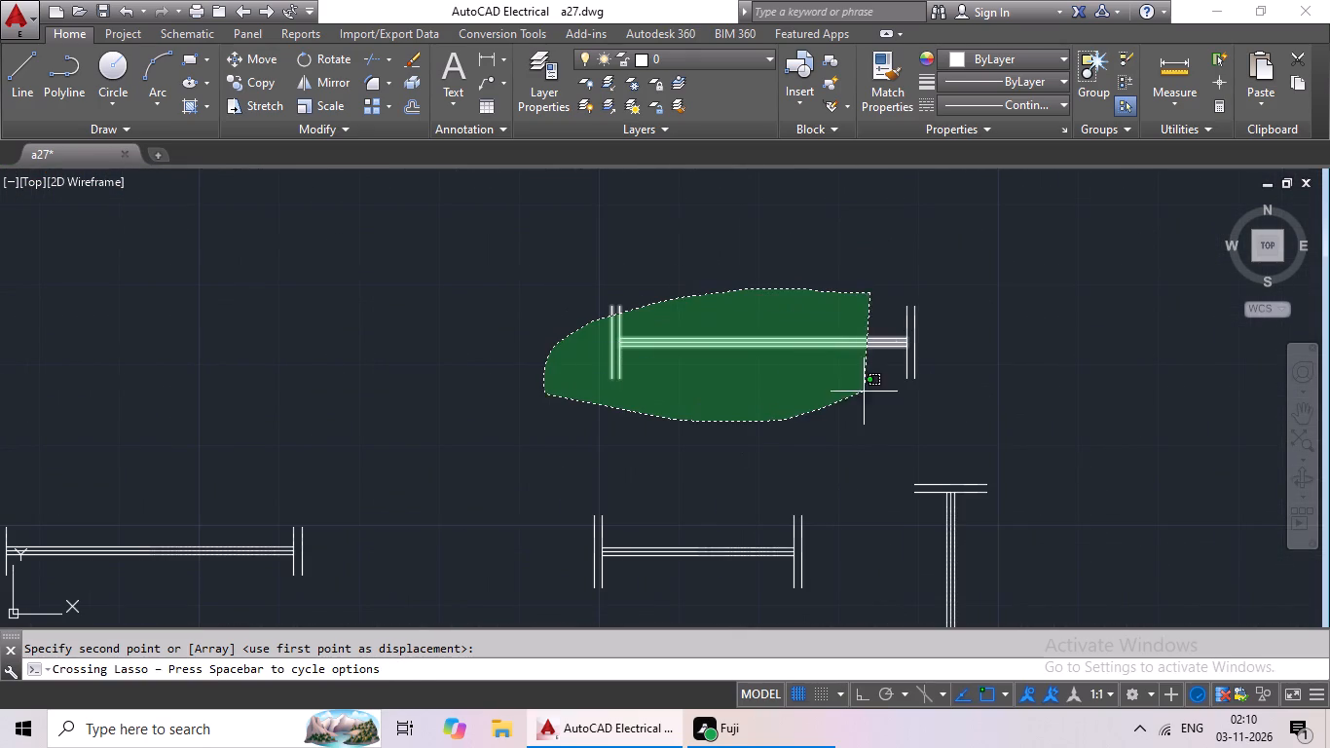
{"action": "left_click_drag", "start_coordinate": [875, 387], "coordinate": [942, 347]}
{"action": "left_click", "coordinate": [250, 83]}
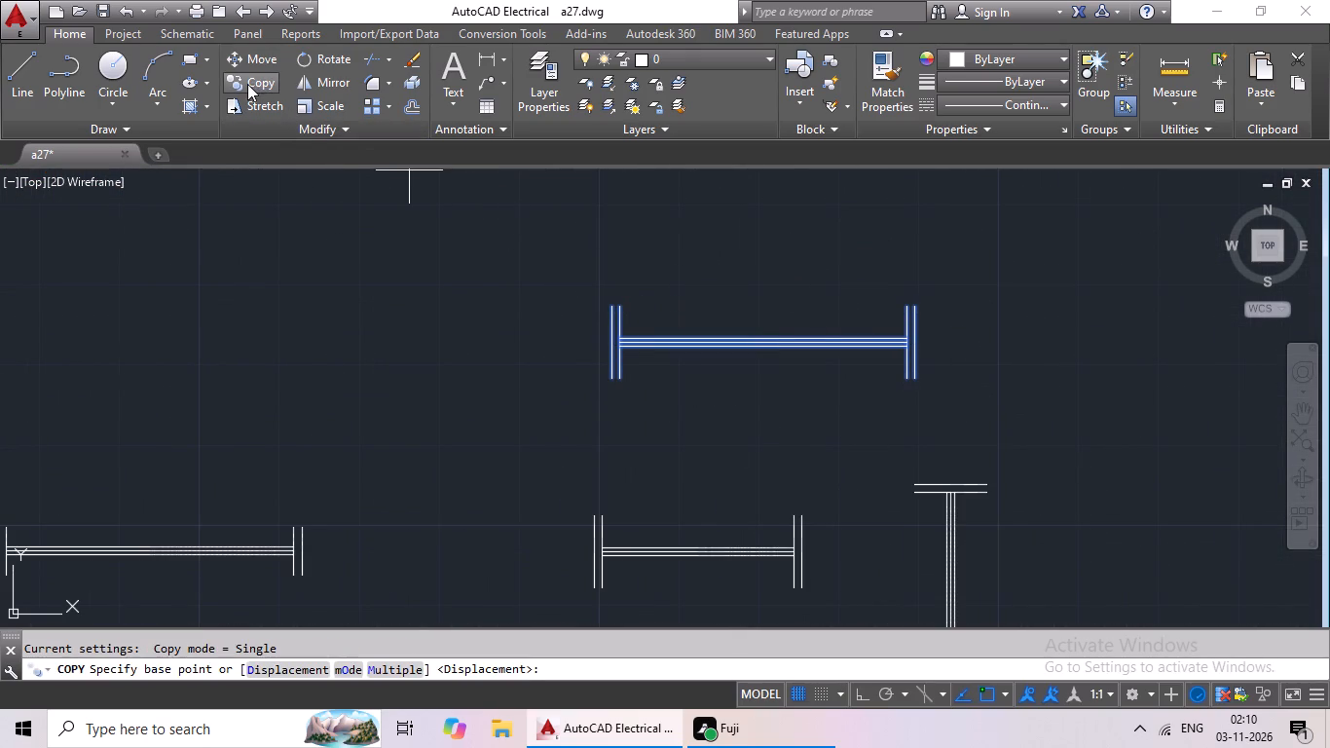
{"action": "scroll", "coordinate": [785, 348], "scroll_direction": "up", "scroll_amount": 3}
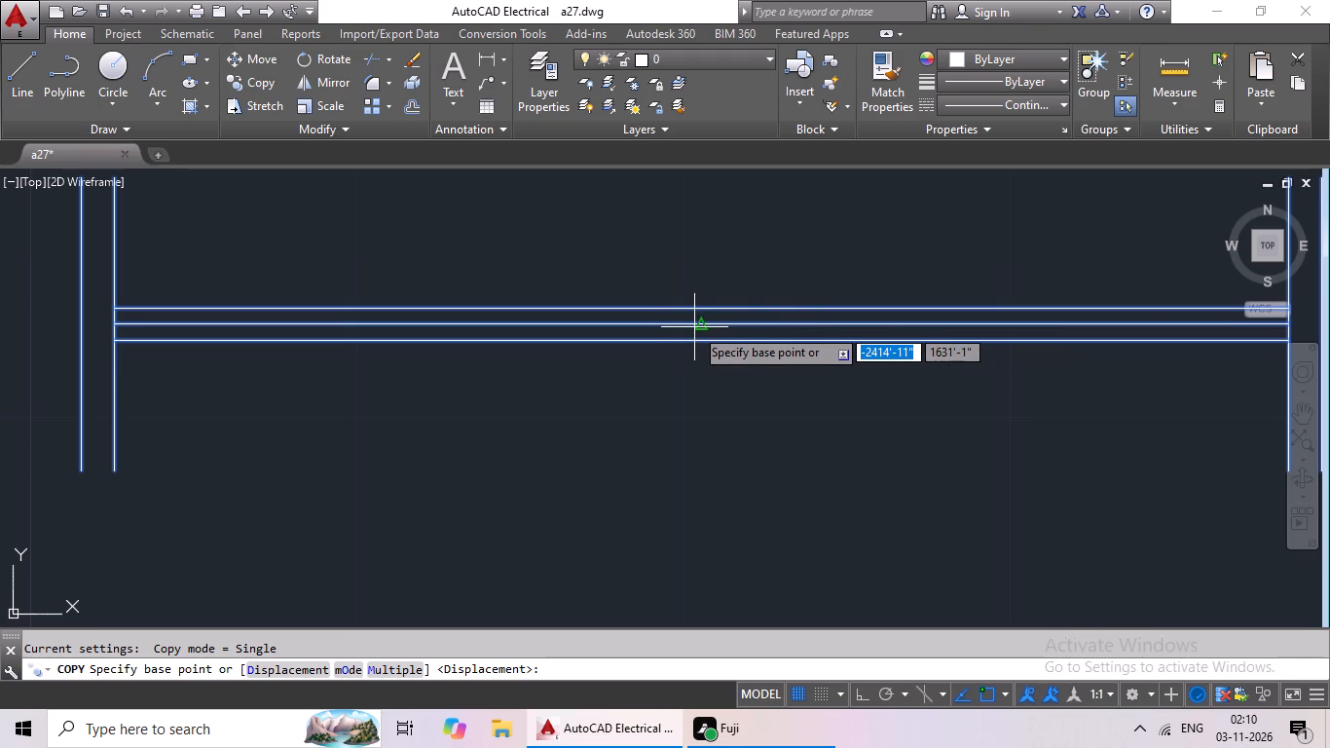
{"action": "left_click_drag", "start_coordinate": [705, 322], "coordinate": [693, 331]}
{"action": "scroll", "coordinate": [437, 436], "scroll_direction": "down", "scroll_amount": 3}
{"action": "middle_click_drag", "start_coordinate": [434, 438], "coordinate": [602, 209]}
{"action": "scroll", "coordinate": [558, 321], "scroll_direction": "down", "scroll_amount": 2}
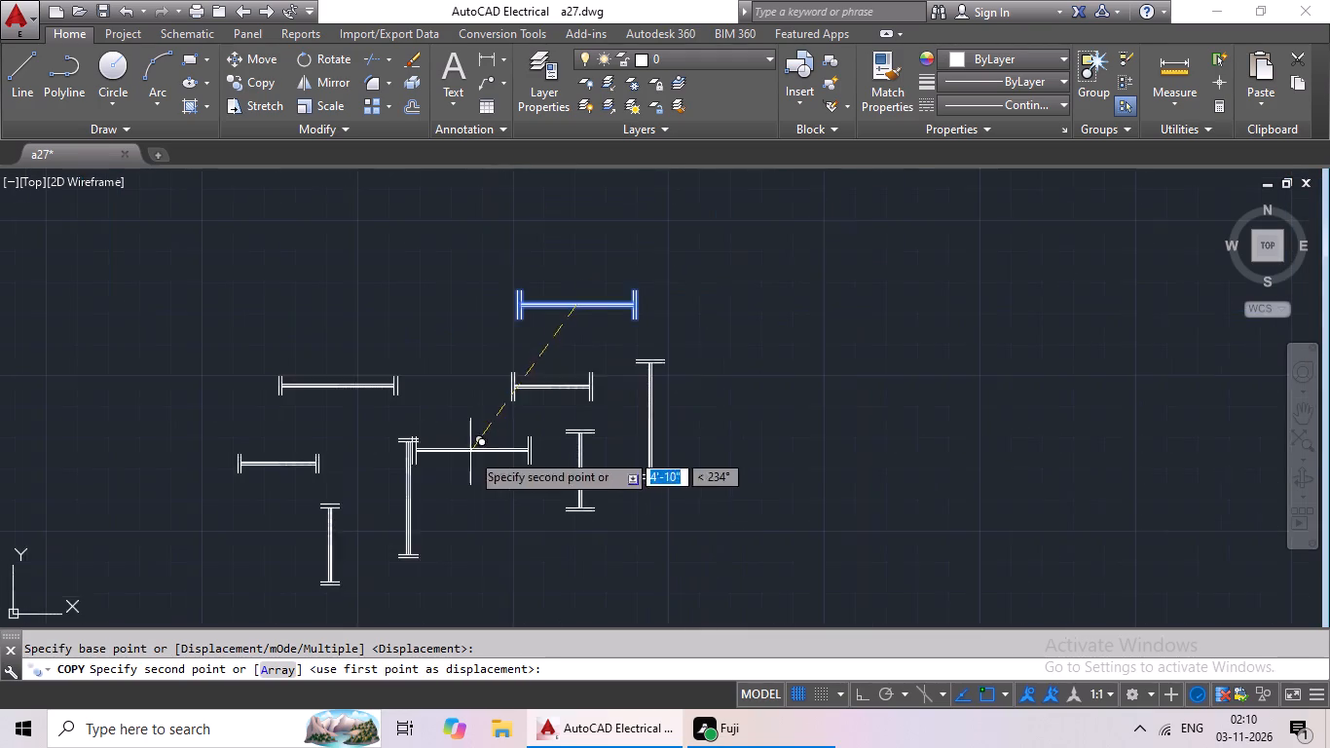
{"action": "middle_click_drag", "start_coordinate": [470, 452], "coordinate": [660, 184]}
{"action": "scroll", "coordinate": [451, 474], "scroll_direction": "down", "scroll_amount": 1}
{"action": "middle_click_drag", "start_coordinate": [459, 471], "coordinate": [634, 260]}
{"action": "scroll", "coordinate": [613, 302], "scroll_direction": "down", "scroll_amount": 2}
{"action": "middle_click_drag", "start_coordinate": [579, 341], "coordinate": [786, 179]}
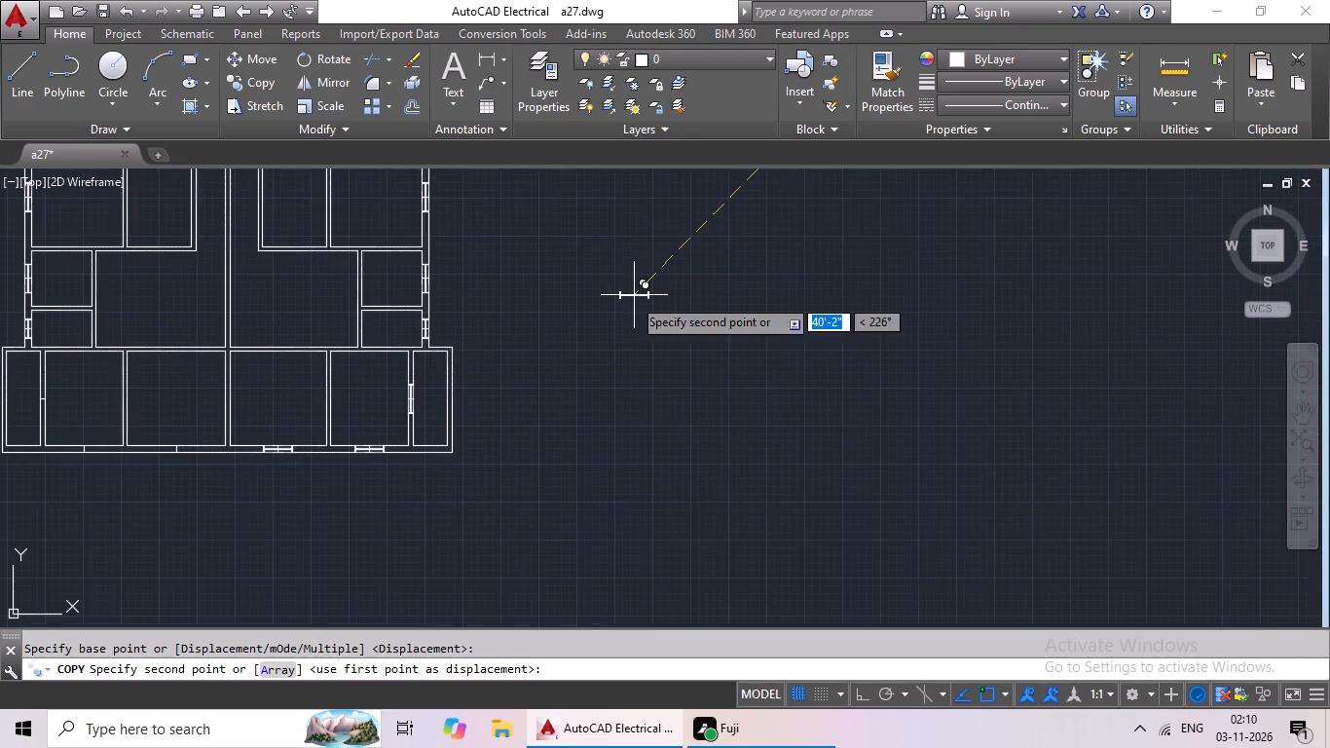
{"action": "middle_click_drag", "start_coordinate": [628, 302], "coordinate": [773, 255]}
{"action": "scroll", "coordinate": [328, 402], "scroll_direction": "up", "scroll_amount": 4}
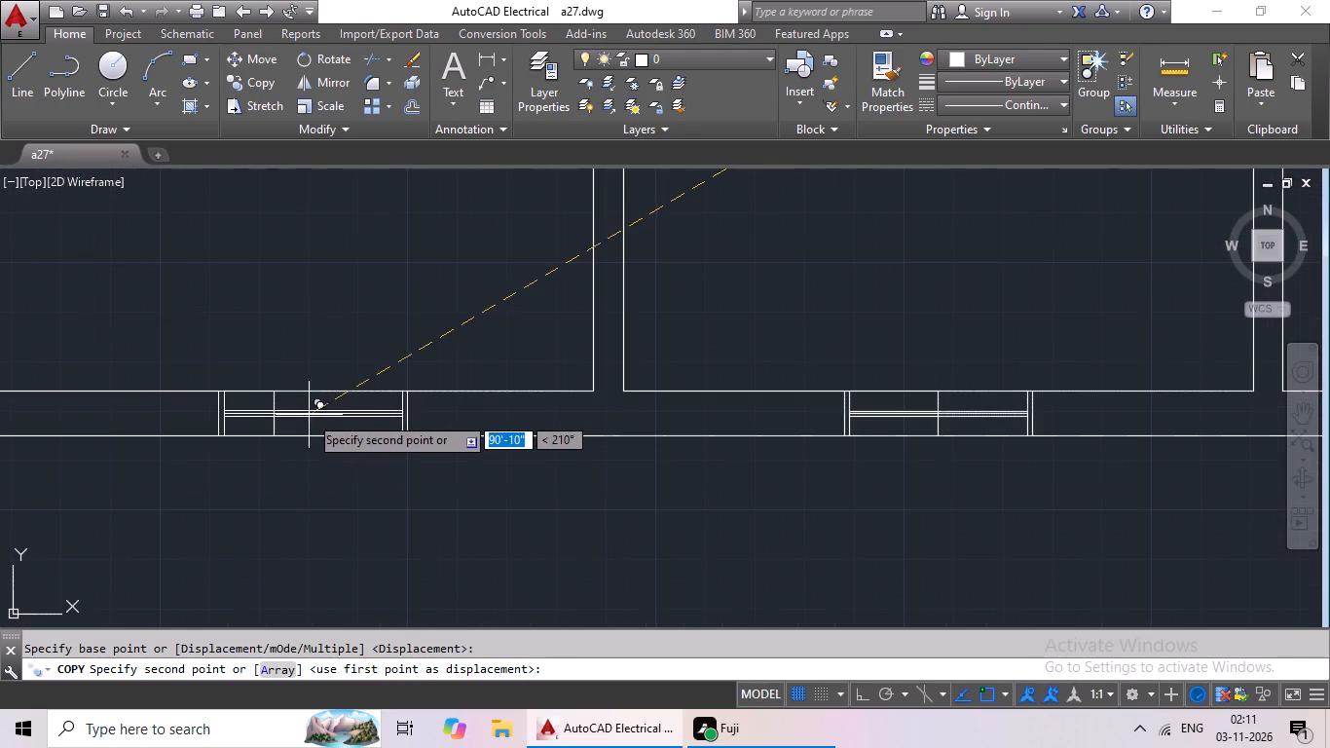
{"action": "left_click", "coordinate": [277, 418]}
Copy the horizontal 3' window symbol for 9" walls by its centre onto the south wall's midpoint mark in the room beside the narrow southwest corner room.
{"action": "scroll", "coordinate": [517, 358], "scroll_direction": "down", "scroll_amount": 3}
{"action": "middle_click_drag", "start_coordinate": [580, 347], "coordinate": [553, 417]}
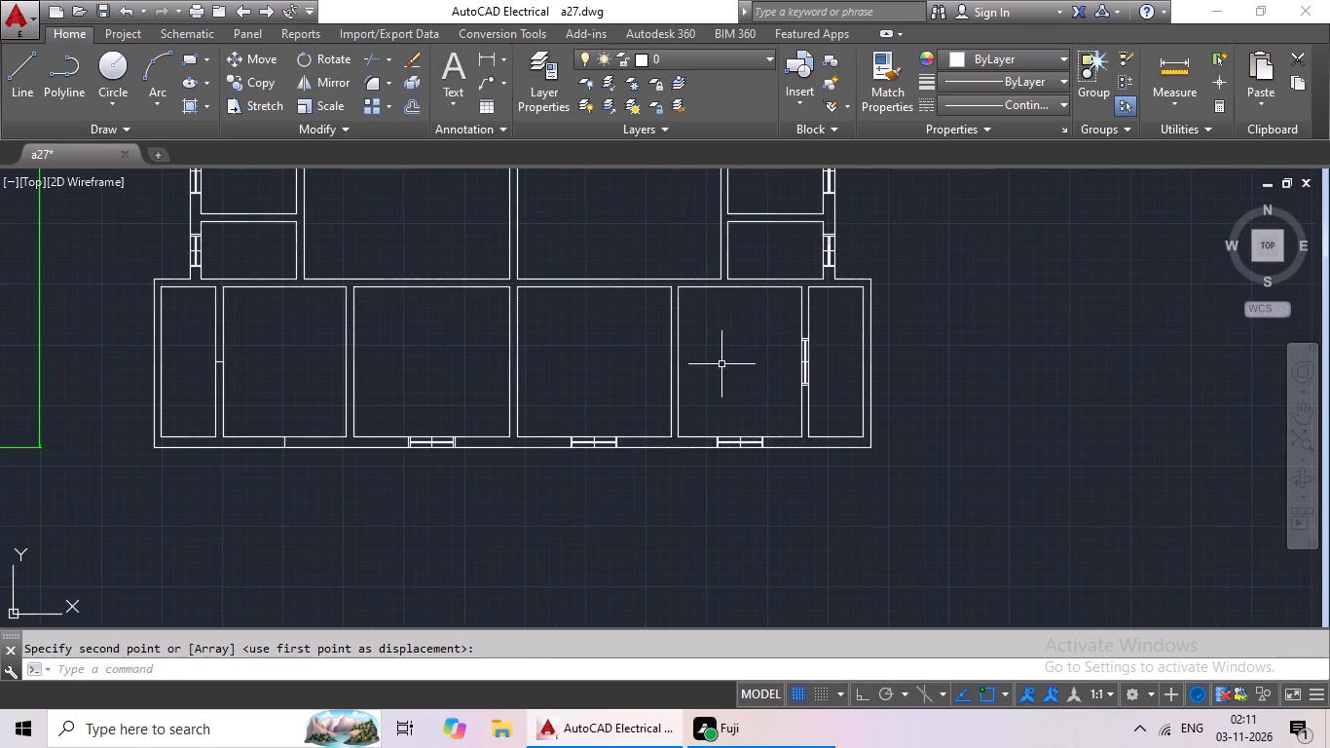
{"action": "middle_click_drag", "start_coordinate": [726, 354], "coordinate": [648, 465]}
{"action": "scroll", "coordinate": [860, 369], "scroll_direction": "down", "scroll_amount": 1}
{"action": "middle_click_drag", "start_coordinate": [932, 342], "coordinate": [886, 397]}
{"action": "middle_click_drag", "start_coordinate": [942, 312], "coordinate": [863, 397]}
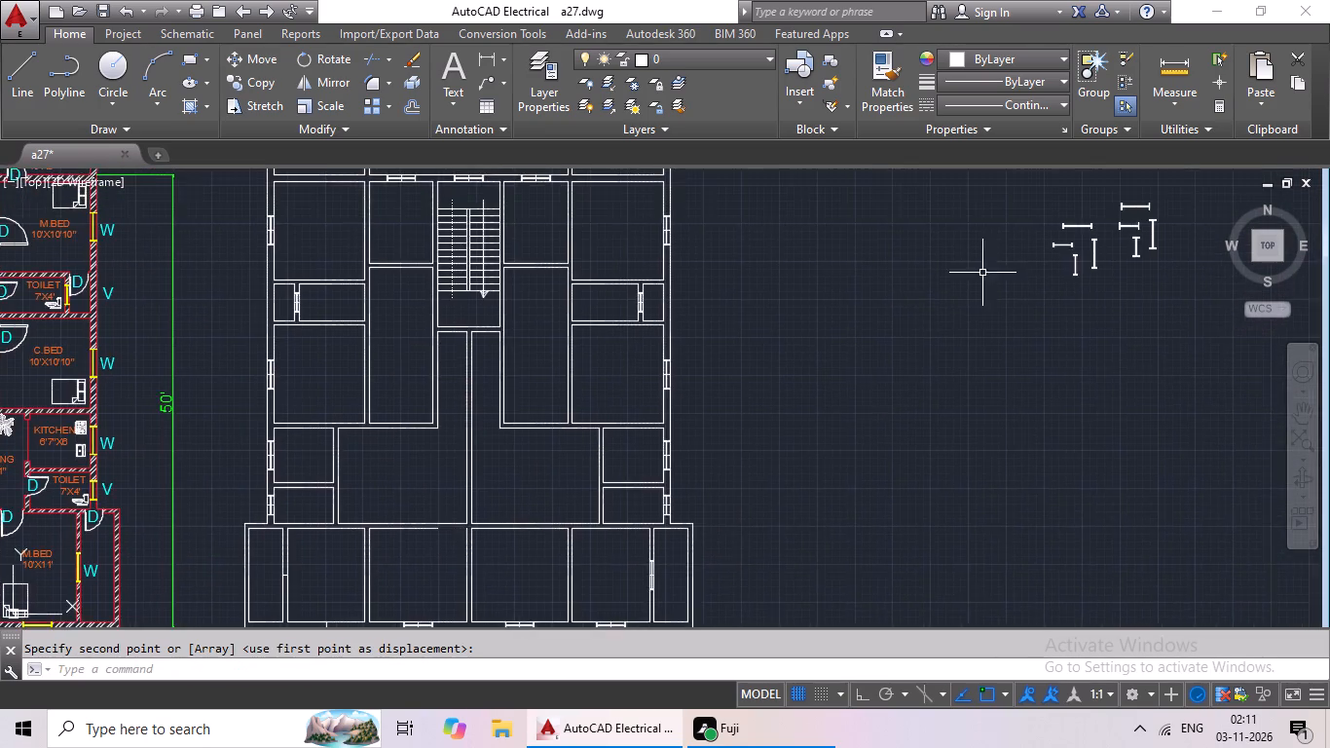
{"action": "middle_click_drag", "start_coordinate": [982, 273], "coordinate": [900, 355]}
{"action": "scroll", "coordinate": [1095, 285], "scroll_direction": "up", "scroll_amount": 4}
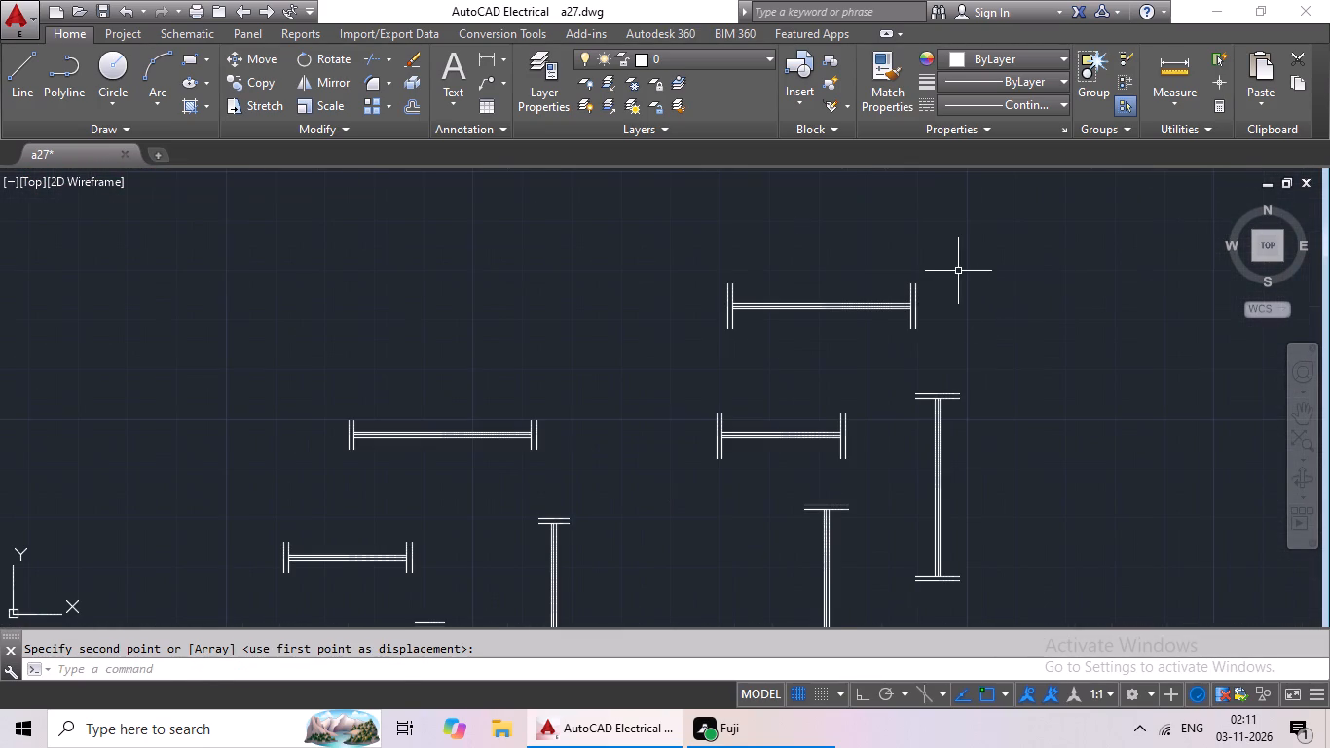
{"action": "left_click_drag", "start_coordinate": [951, 269], "coordinate": [1027, 273]}
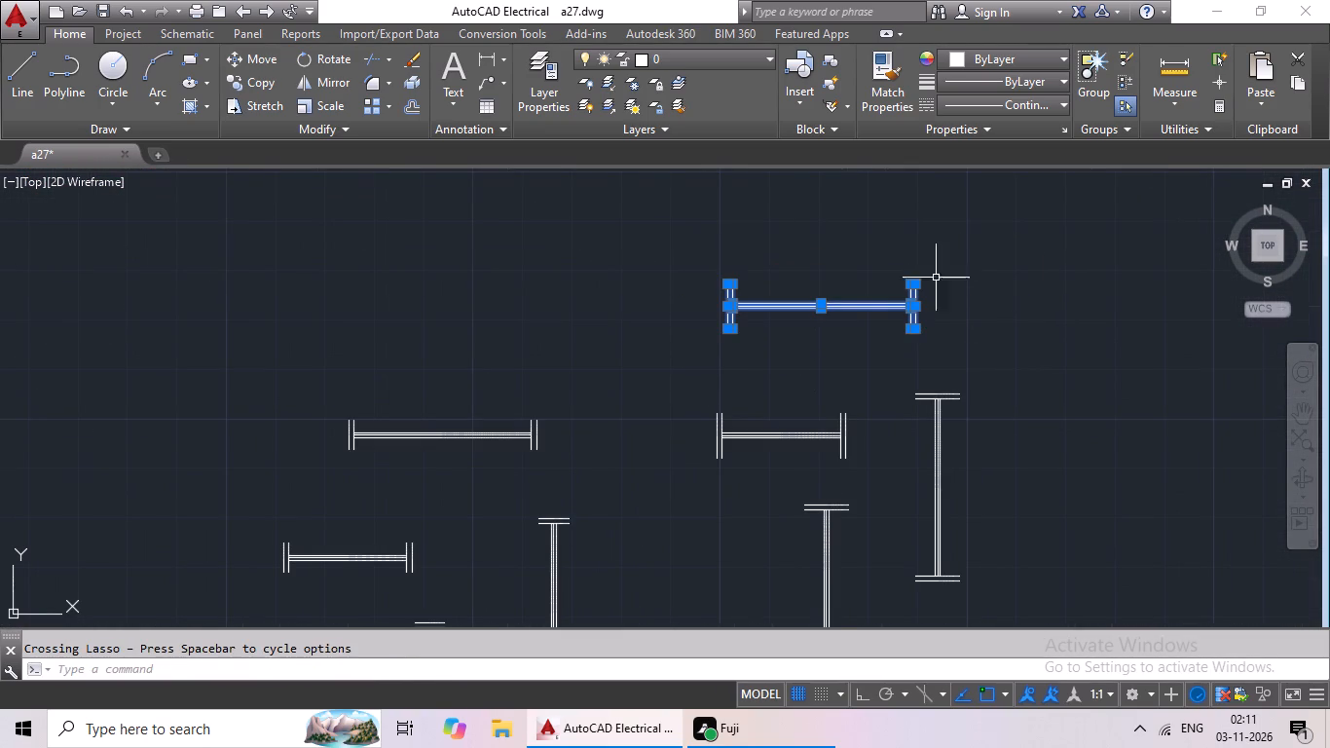
{"action": "left_click", "coordinate": [264, 86]}
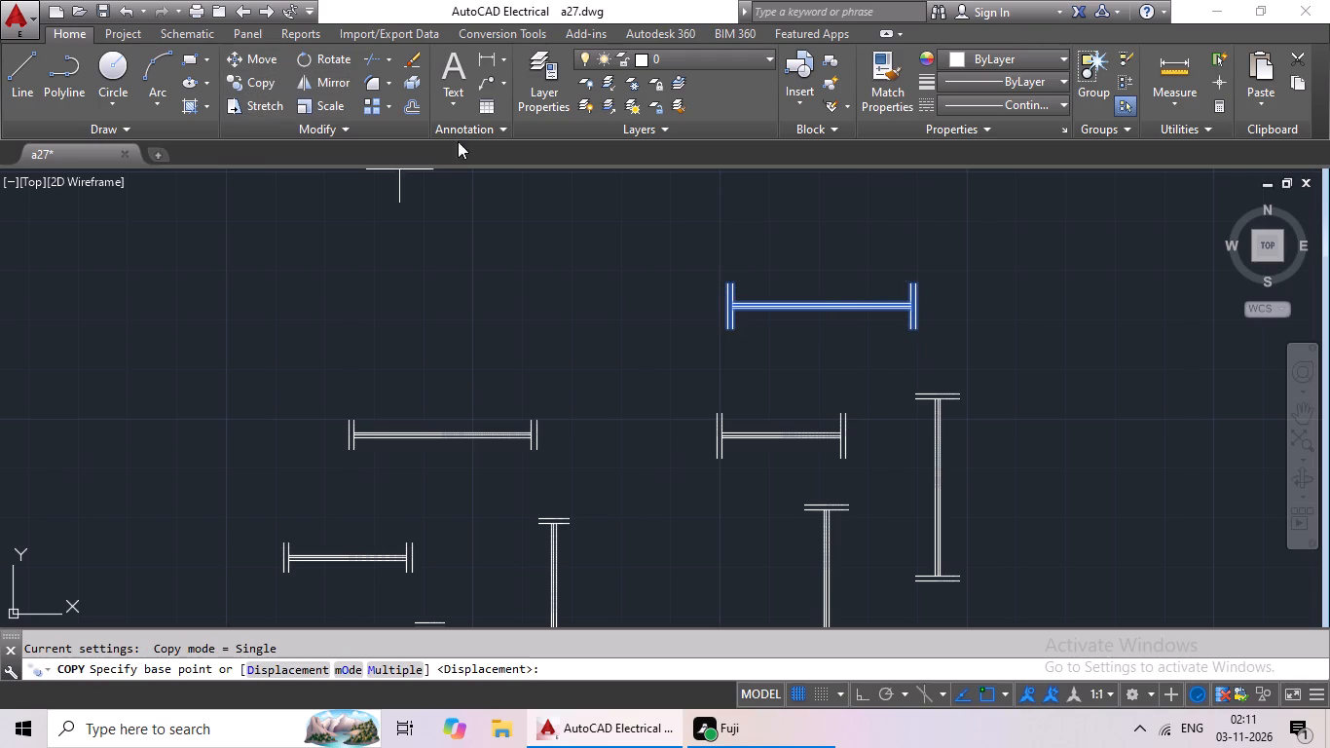
{"action": "scroll", "coordinate": [841, 288], "scroll_direction": "up", "scroll_amount": 3}
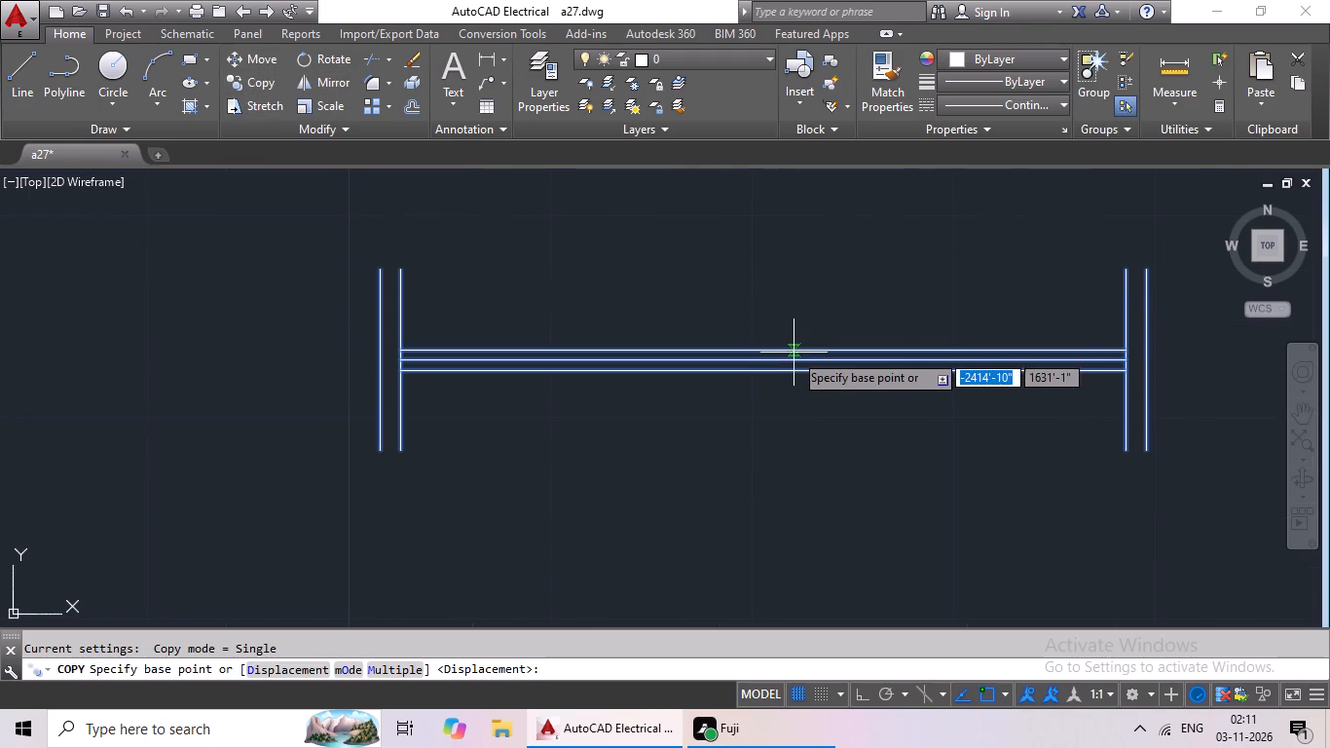
{"action": "left_click", "coordinate": [766, 360]}
{"action": "scroll", "coordinate": [573, 366], "scroll_direction": "down", "scroll_amount": 2}
{"action": "middle_click_drag", "start_coordinate": [579, 355], "coordinate": [662, 168]}
{"action": "scroll", "coordinate": [620, 241], "scroll_direction": "down", "scroll_amount": 3}
{"action": "middle_click_drag", "start_coordinate": [599, 275], "coordinate": [745, 179]}
{"action": "middle_click_drag", "start_coordinate": [527, 371], "coordinate": [797, 266]}
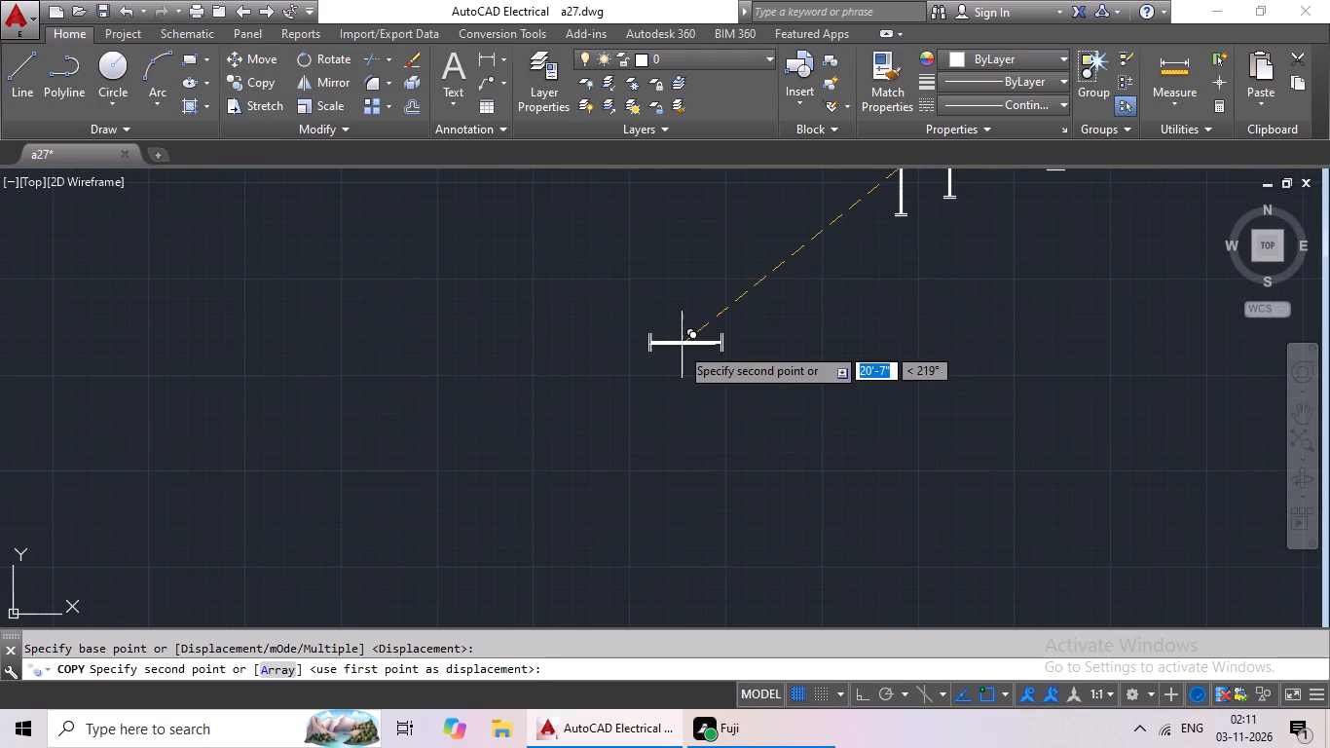
{"action": "scroll", "coordinate": [680, 346], "scroll_direction": "down", "scroll_amount": 1}
{"action": "middle_click_drag", "start_coordinate": [676, 350], "coordinate": [824, 285]}
{"action": "scroll", "coordinate": [652, 348], "scroll_direction": "down", "scroll_amount": 2}
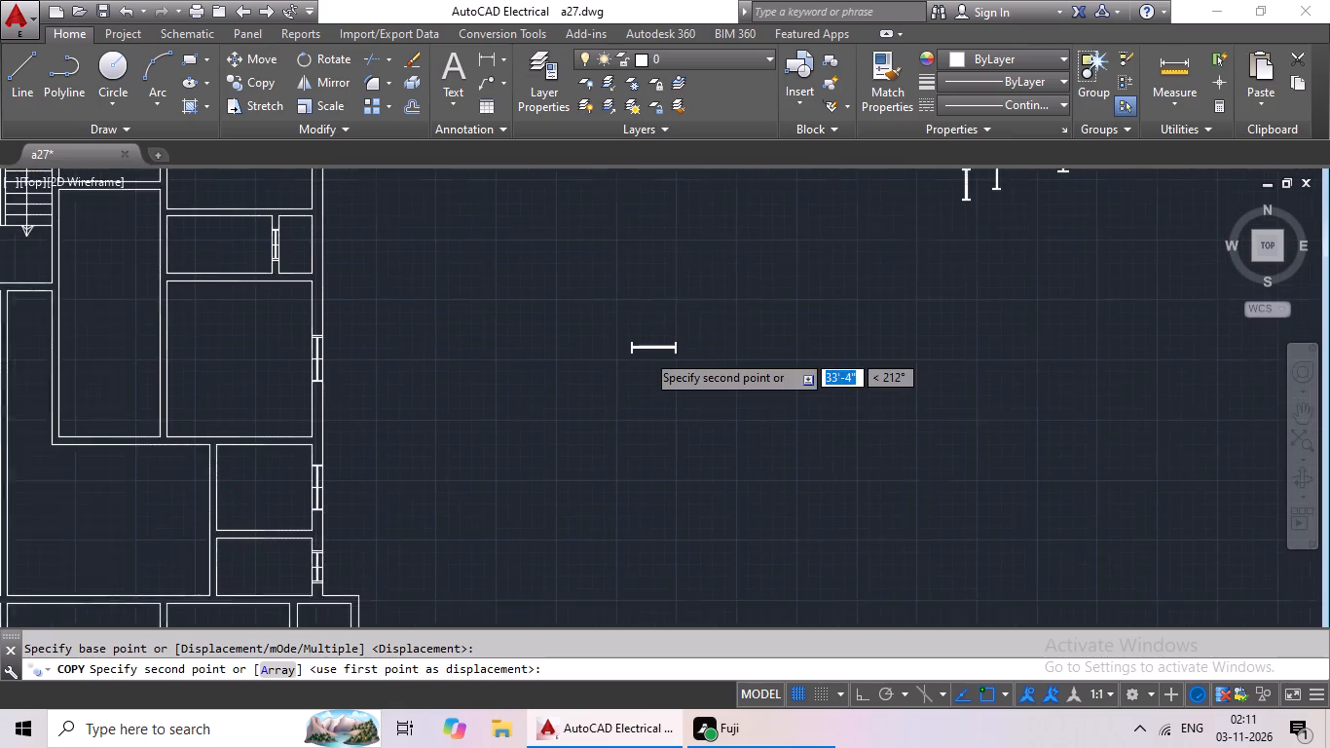
{"action": "middle_click_drag", "start_coordinate": [651, 349], "coordinate": [795, 280]}
{"action": "scroll", "coordinate": [441, 435], "scroll_direction": "up", "scroll_amount": 5}
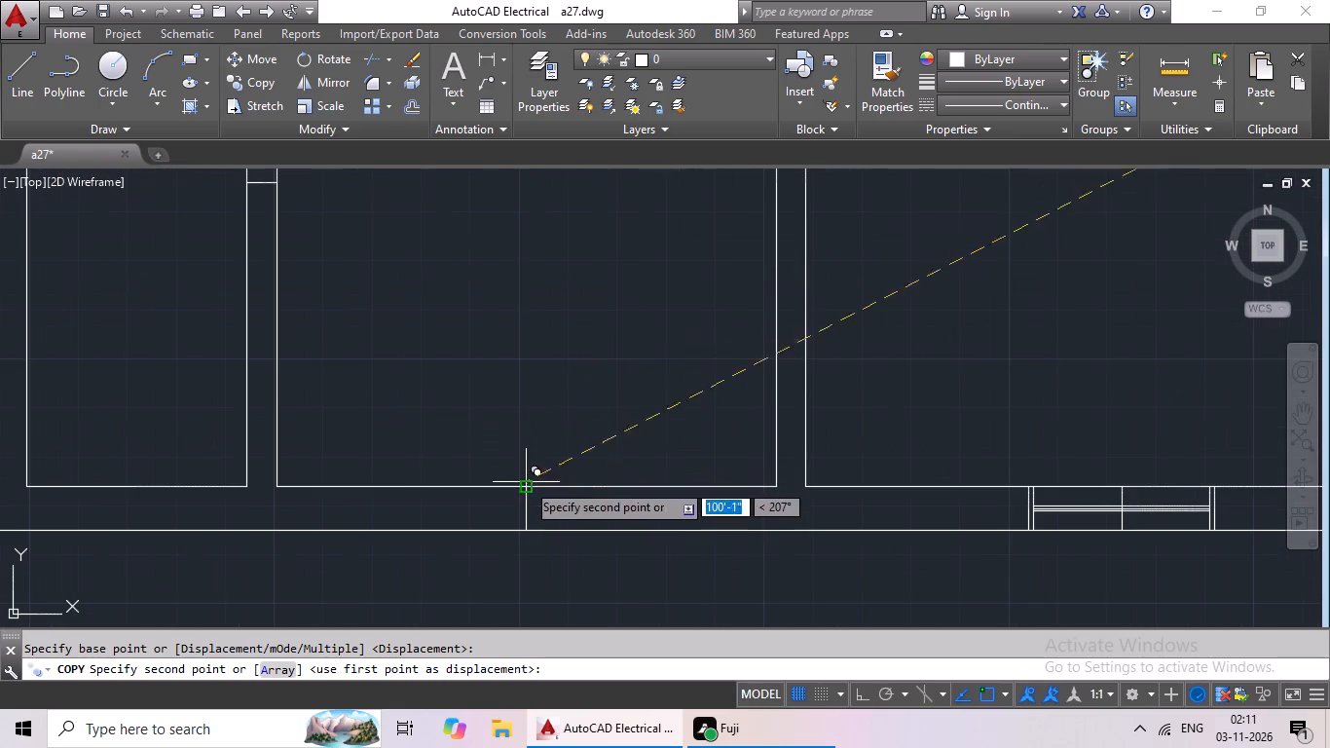
{"action": "left_click", "coordinate": [528, 507]}
Copy the vertical 3' window symbol for 6" walls by its centre onto the midpoint mark of the wall beside the narrow southwest corner room.
{"action": "scroll", "coordinate": [676, 435], "scroll_direction": "down", "scroll_amount": 3}
{"action": "middle_click_drag", "start_coordinate": [855, 381], "coordinate": [707, 498]}
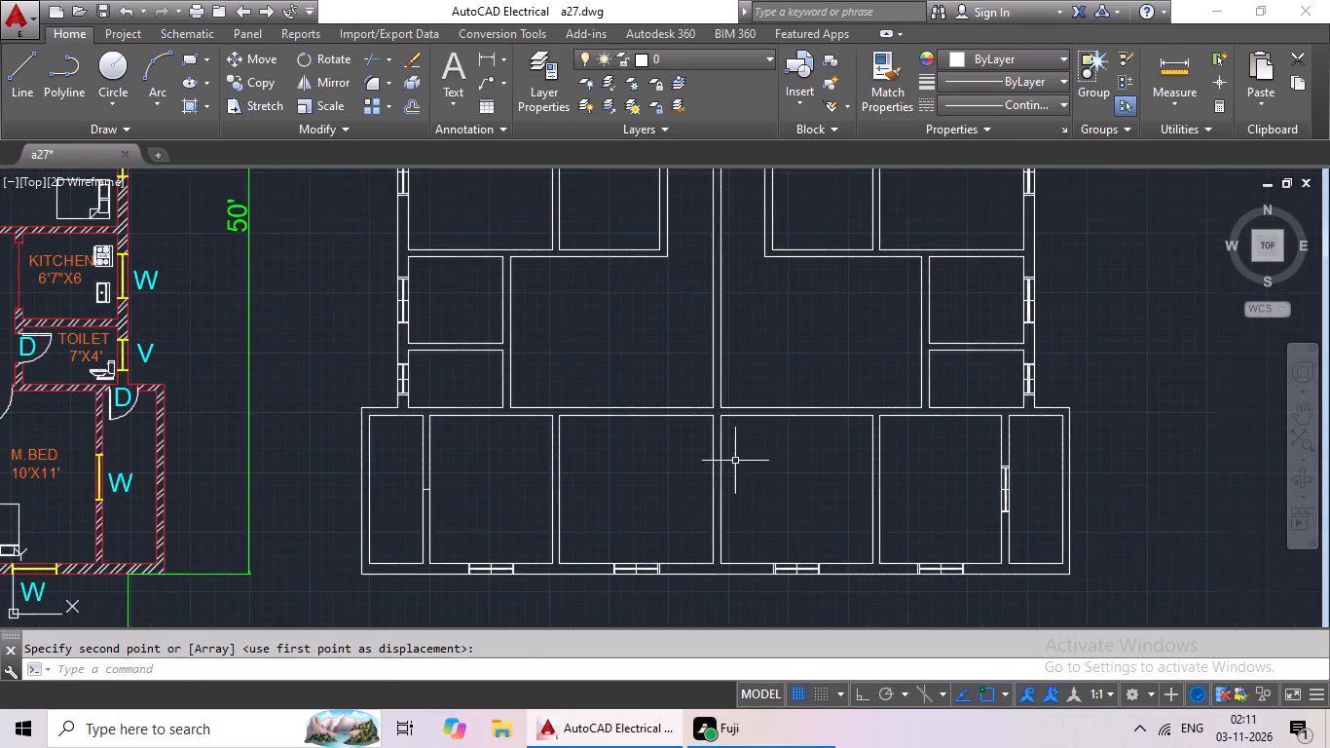
{"action": "scroll", "coordinate": [855, 419], "scroll_direction": "down", "scroll_amount": 1}
{"action": "middle_click_drag", "start_coordinate": [859, 417], "coordinate": [683, 517]}
{"action": "middle_click_drag", "start_coordinate": [1055, 390], "coordinate": [793, 491]}
{"action": "middle_click_drag", "start_coordinate": [992, 366], "coordinate": [912, 425]}
{"action": "scroll", "coordinate": [912, 425], "scroll_direction": "up", "scroll_amount": 1}
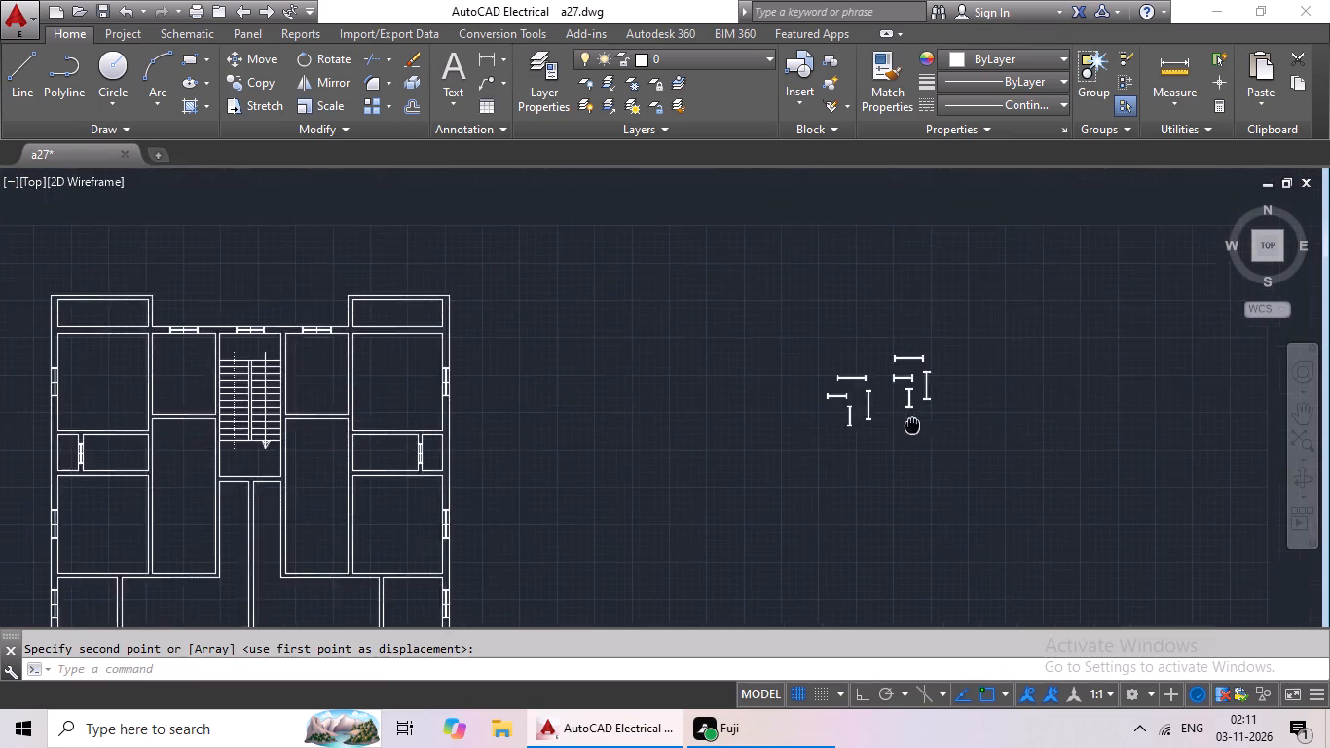
{"action": "scroll", "coordinate": [838, 384], "scroll_direction": "up", "scroll_amount": 3}
{"action": "left_click_drag", "start_coordinate": [933, 306], "coordinate": [955, 543]}
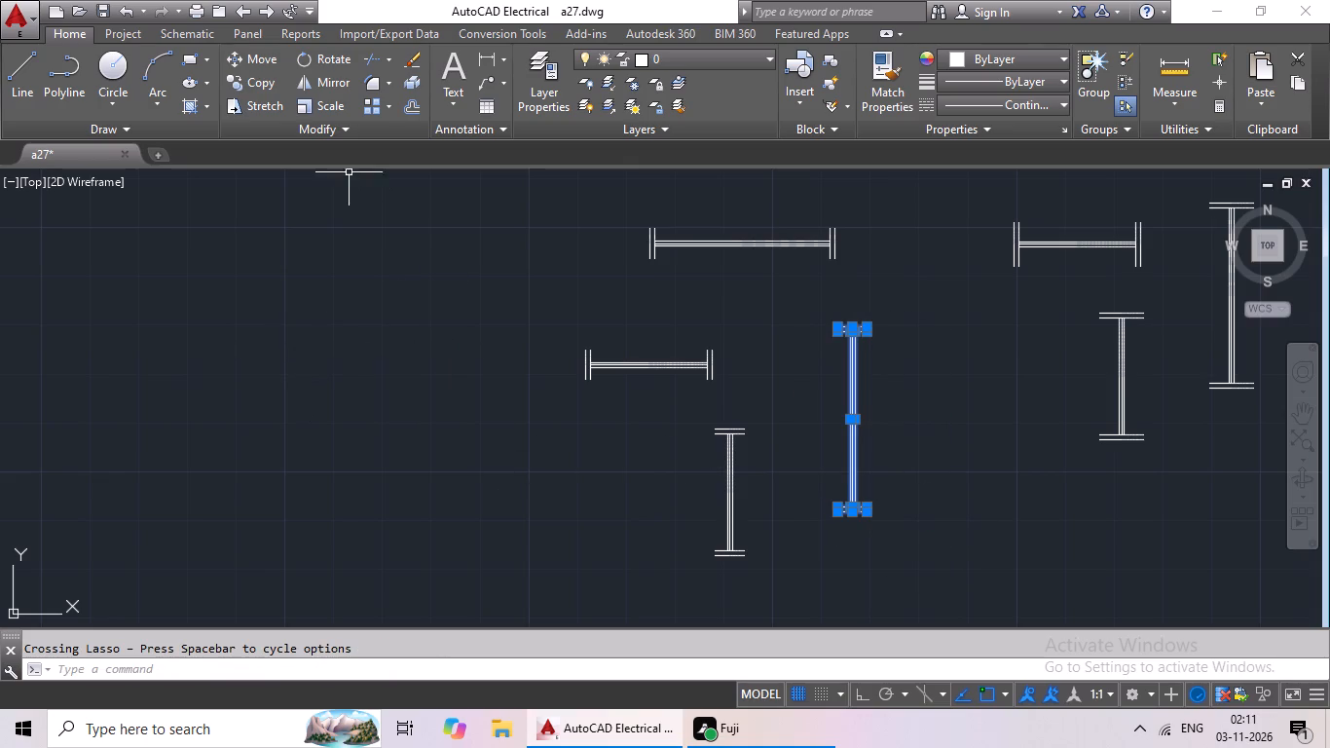
{"action": "left_click", "coordinate": [263, 83]}
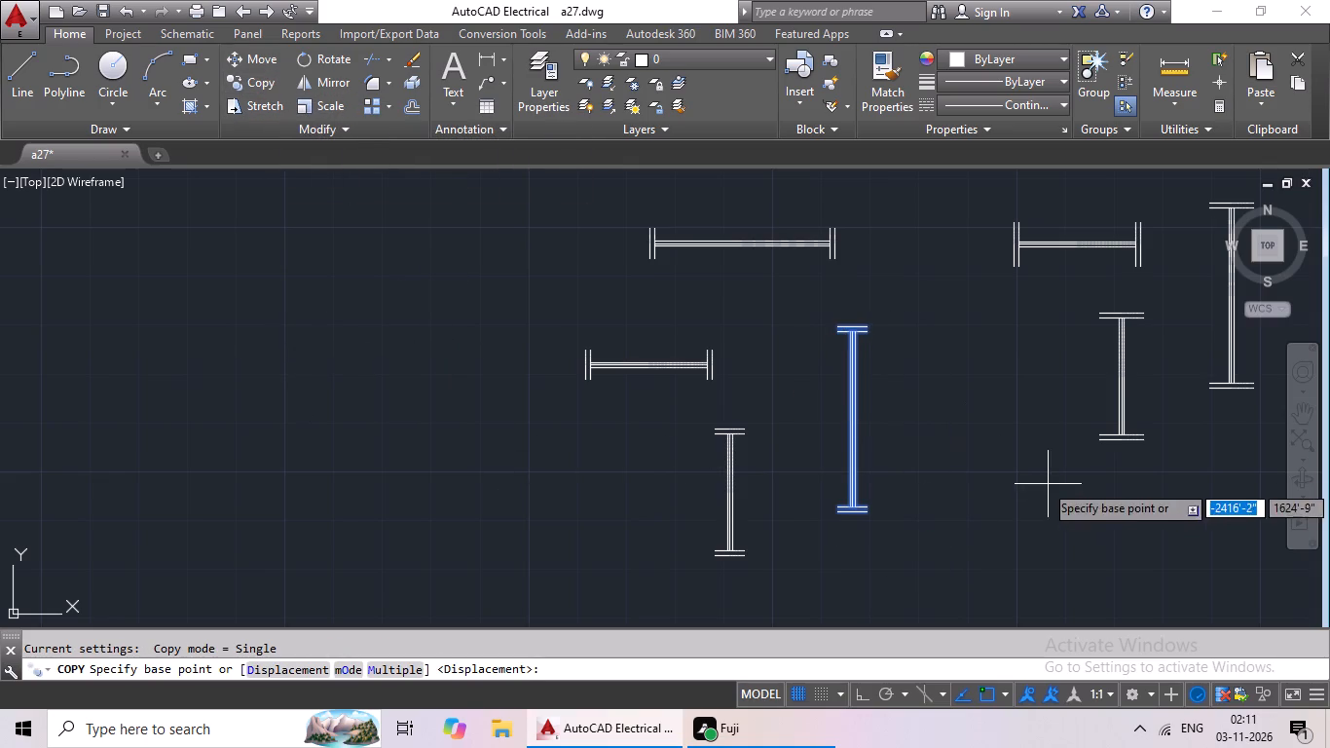
{"action": "scroll", "coordinate": [865, 416], "scroll_direction": "up", "scroll_amount": 3}
{"action": "left_click", "coordinate": [816, 437]}
{"action": "scroll", "coordinate": [585, 446], "scroll_direction": "down", "scroll_amount": 2}
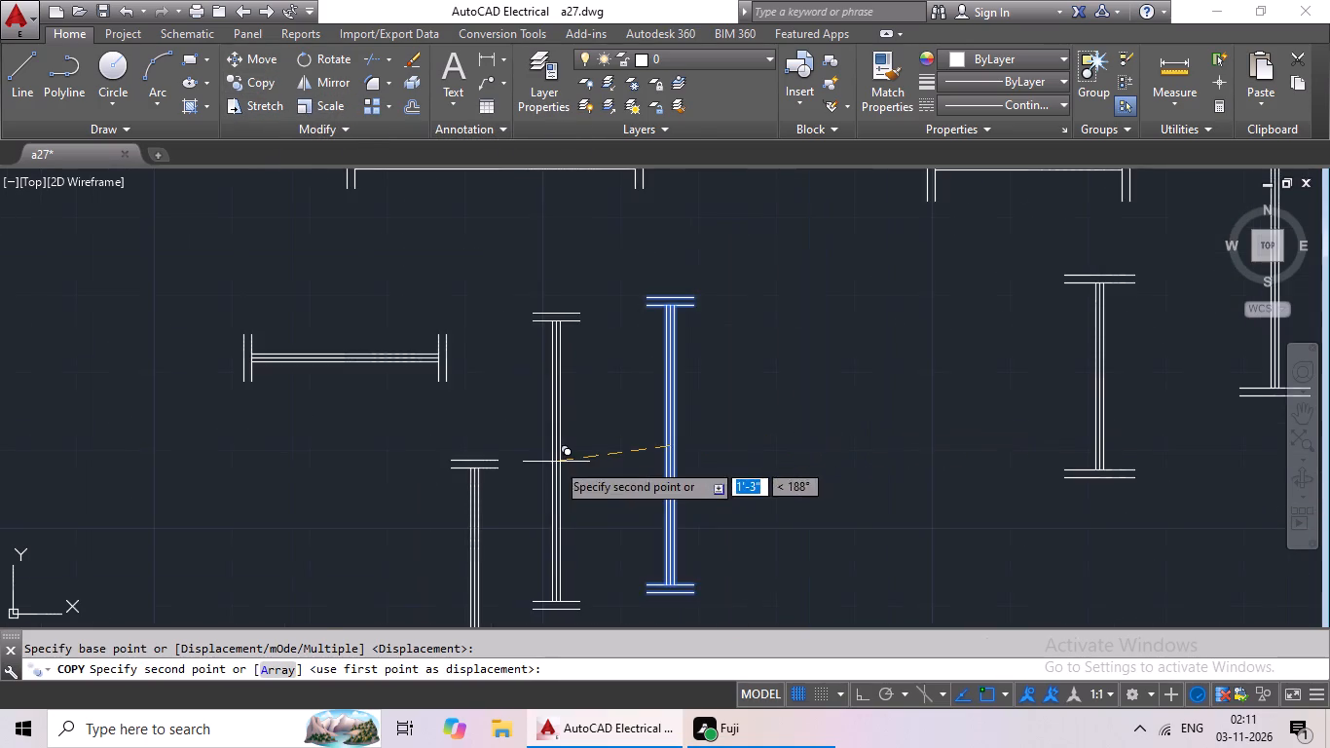
{"action": "middle_click_drag", "start_coordinate": [587, 430], "coordinate": [756, 294]}
{"action": "scroll", "coordinate": [474, 423], "scroll_direction": "down", "scroll_amount": 1}
{"action": "middle_click_drag", "start_coordinate": [459, 433], "coordinate": [857, 170]}
{"action": "scroll", "coordinate": [570, 352], "scroll_direction": "down", "scroll_amount": 1}
{"action": "middle_click_drag", "start_coordinate": [560, 366], "coordinate": [830, 234]}
{"action": "scroll", "coordinate": [617, 339], "scroll_direction": "down", "scroll_amount": 1}
{"action": "middle_click_drag", "start_coordinate": [568, 373], "coordinate": [571, 371]}
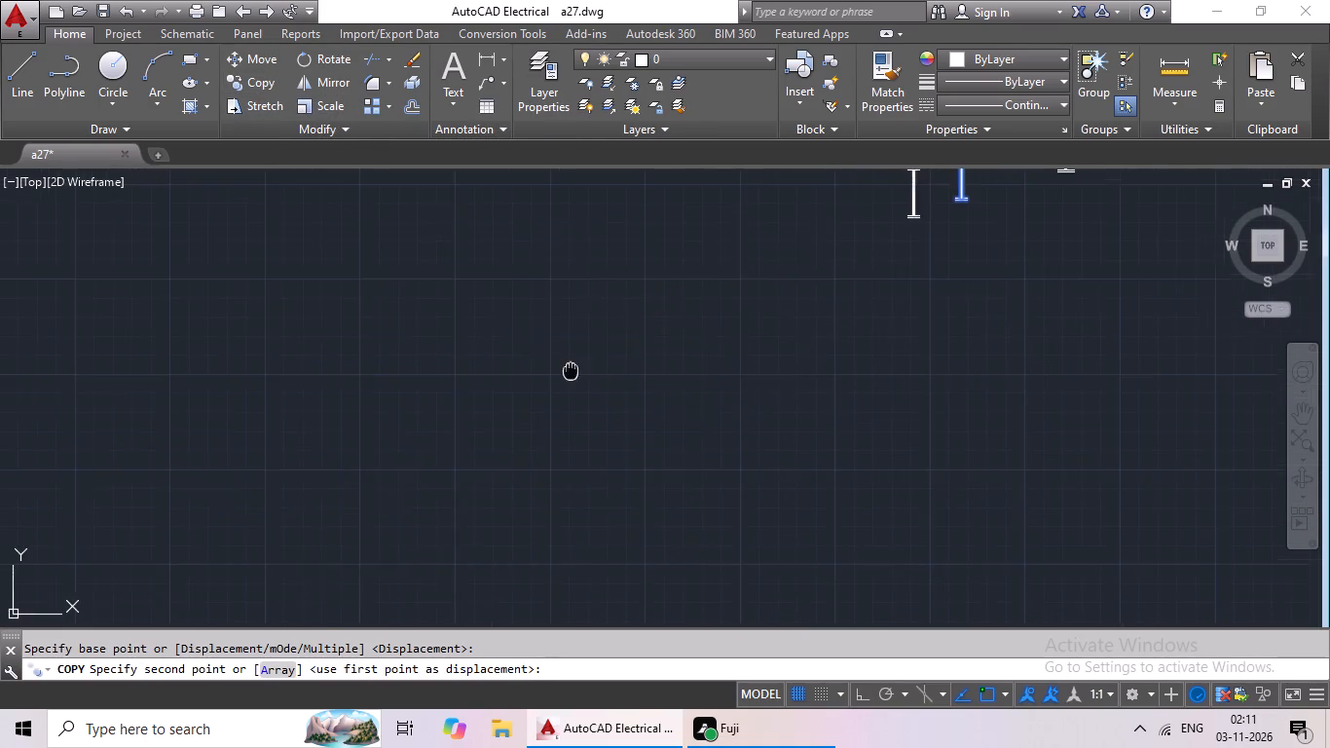
{"action": "middle_click_drag", "start_coordinate": [571, 371], "coordinate": [941, 219]}
{"action": "scroll", "coordinate": [784, 297], "scroll_direction": "down", "scroll_amount": 2}
{"action": "middle_click_drag", "start_coordinate": [735, 342], "coordinate": [1047, 203]}
{"action": "scroll", "coordinate": [505, 374], "scroll_direction": "up", "scroll_amount": 4}
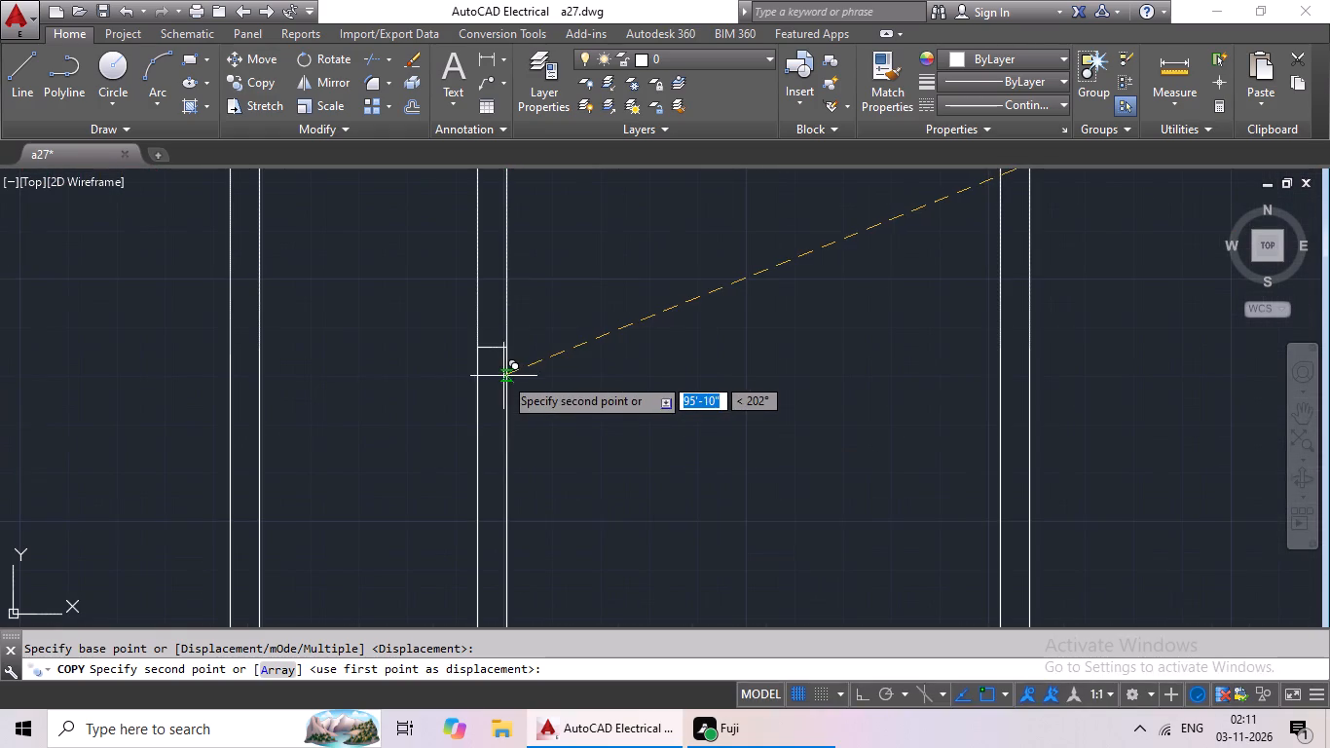
{"action": "left_click", "coordinate": [493, 346]}
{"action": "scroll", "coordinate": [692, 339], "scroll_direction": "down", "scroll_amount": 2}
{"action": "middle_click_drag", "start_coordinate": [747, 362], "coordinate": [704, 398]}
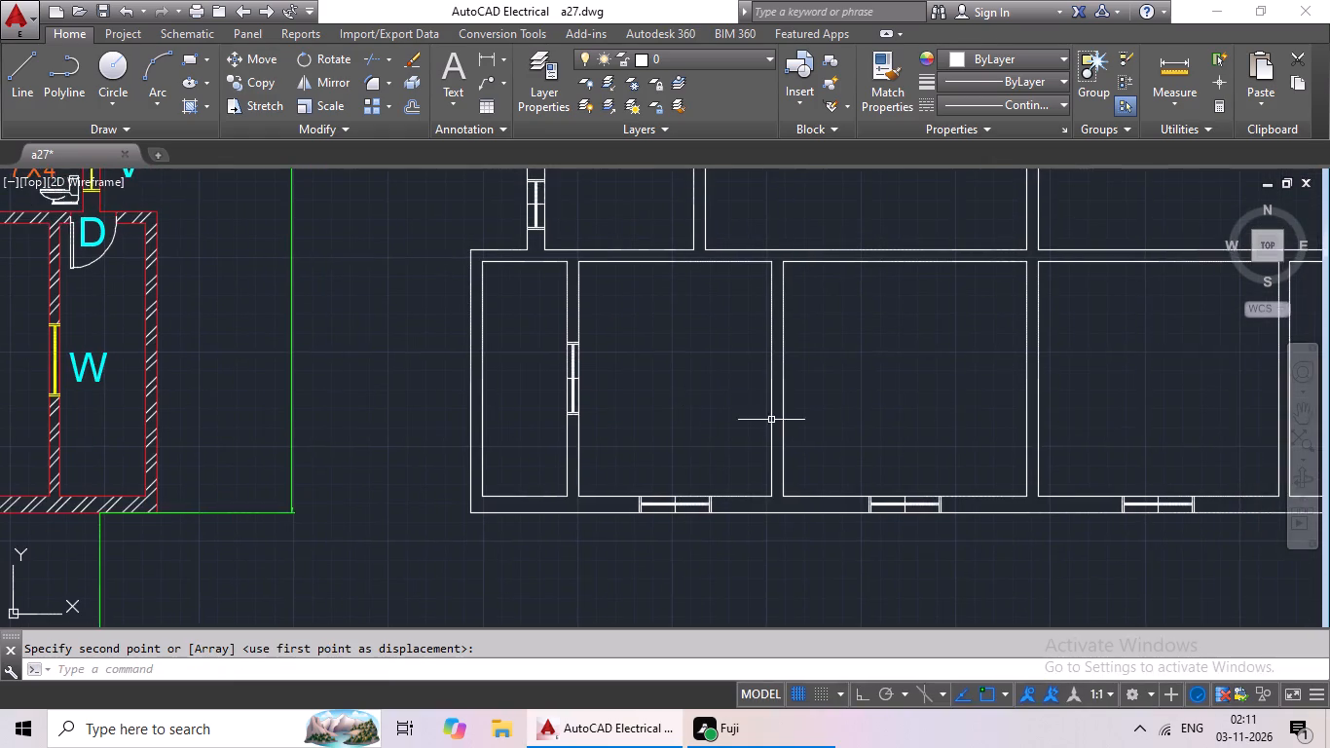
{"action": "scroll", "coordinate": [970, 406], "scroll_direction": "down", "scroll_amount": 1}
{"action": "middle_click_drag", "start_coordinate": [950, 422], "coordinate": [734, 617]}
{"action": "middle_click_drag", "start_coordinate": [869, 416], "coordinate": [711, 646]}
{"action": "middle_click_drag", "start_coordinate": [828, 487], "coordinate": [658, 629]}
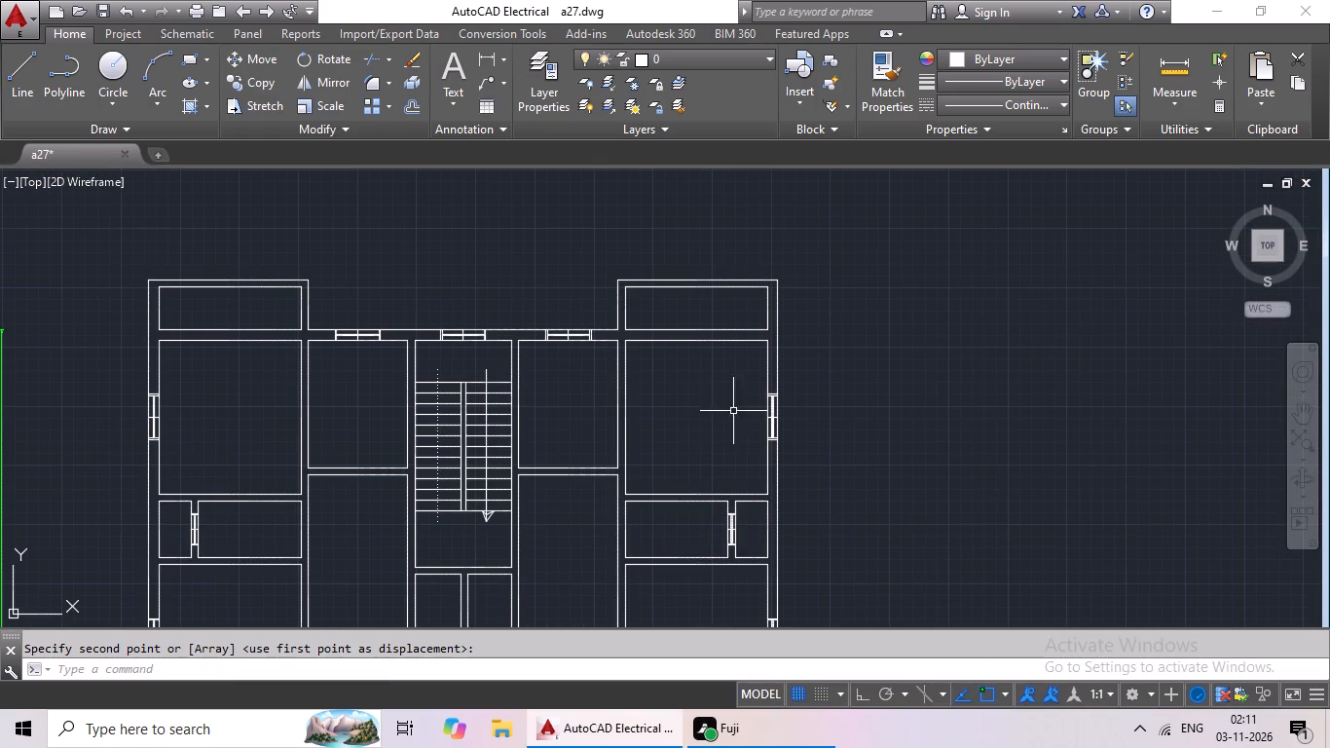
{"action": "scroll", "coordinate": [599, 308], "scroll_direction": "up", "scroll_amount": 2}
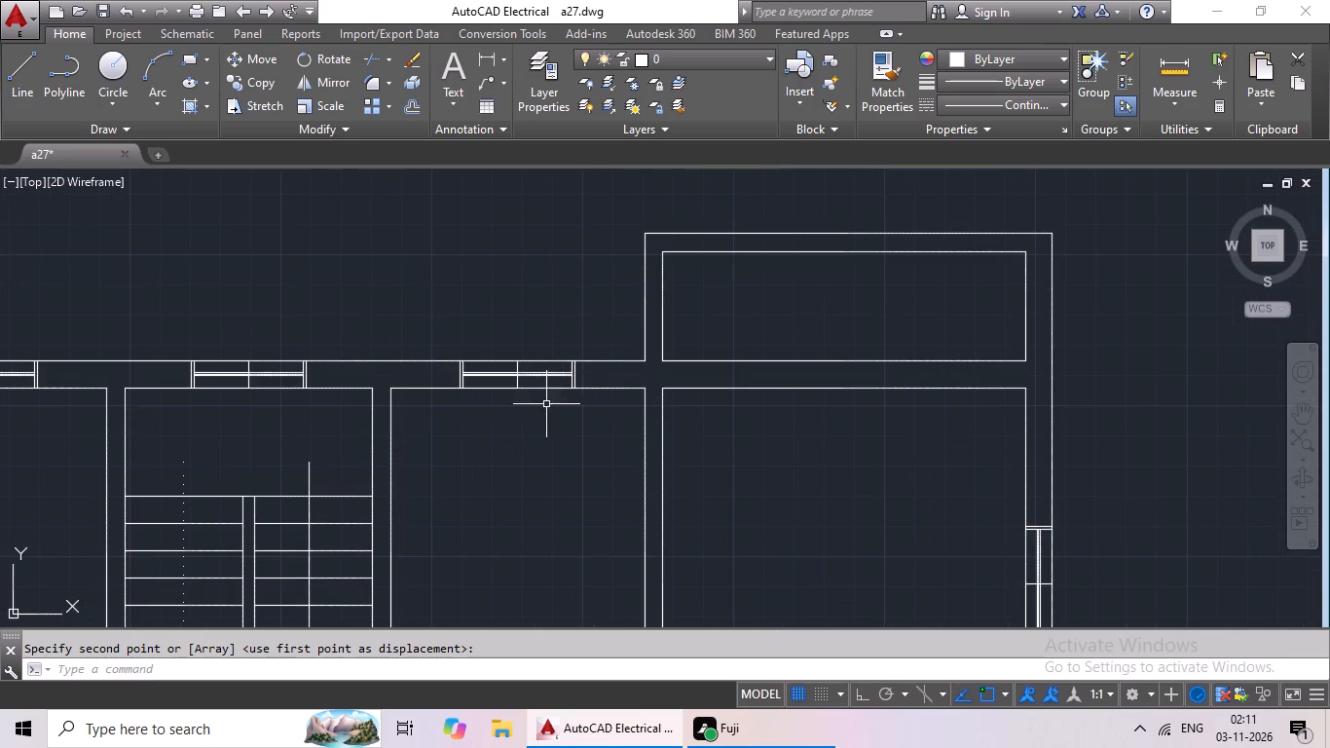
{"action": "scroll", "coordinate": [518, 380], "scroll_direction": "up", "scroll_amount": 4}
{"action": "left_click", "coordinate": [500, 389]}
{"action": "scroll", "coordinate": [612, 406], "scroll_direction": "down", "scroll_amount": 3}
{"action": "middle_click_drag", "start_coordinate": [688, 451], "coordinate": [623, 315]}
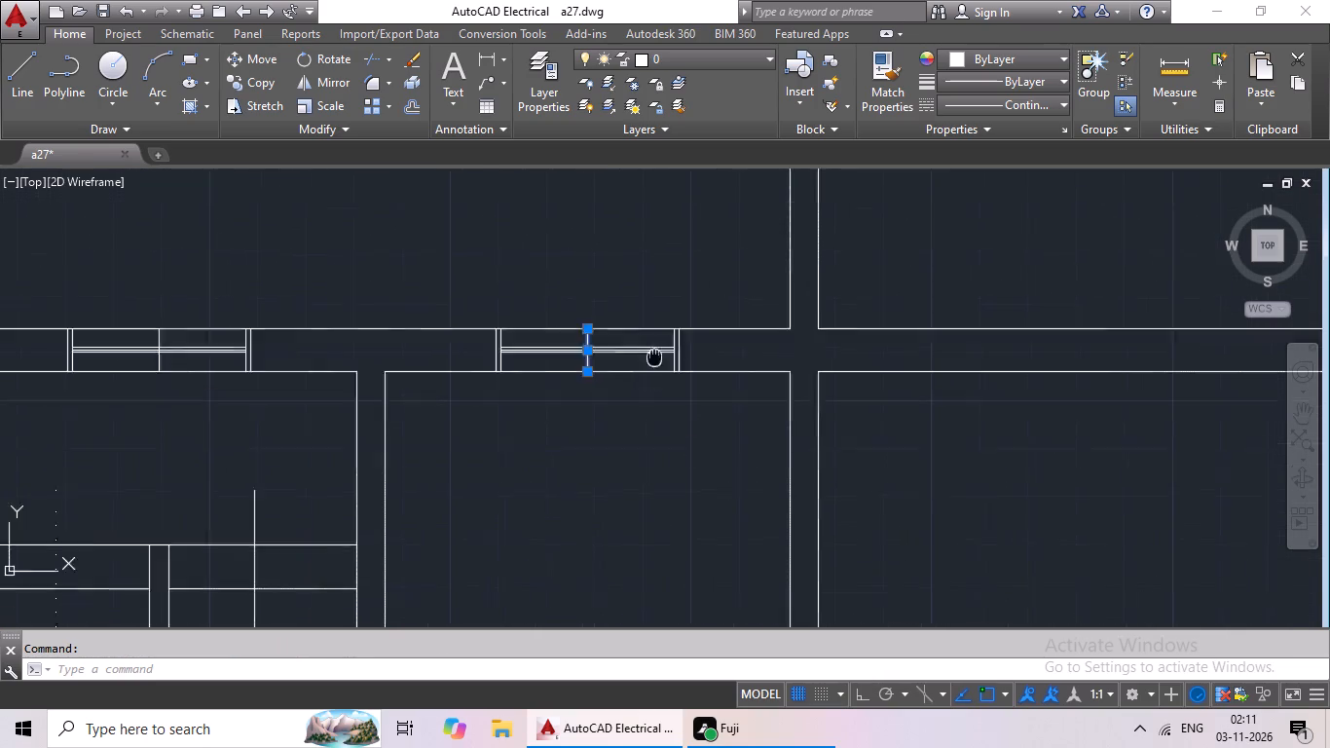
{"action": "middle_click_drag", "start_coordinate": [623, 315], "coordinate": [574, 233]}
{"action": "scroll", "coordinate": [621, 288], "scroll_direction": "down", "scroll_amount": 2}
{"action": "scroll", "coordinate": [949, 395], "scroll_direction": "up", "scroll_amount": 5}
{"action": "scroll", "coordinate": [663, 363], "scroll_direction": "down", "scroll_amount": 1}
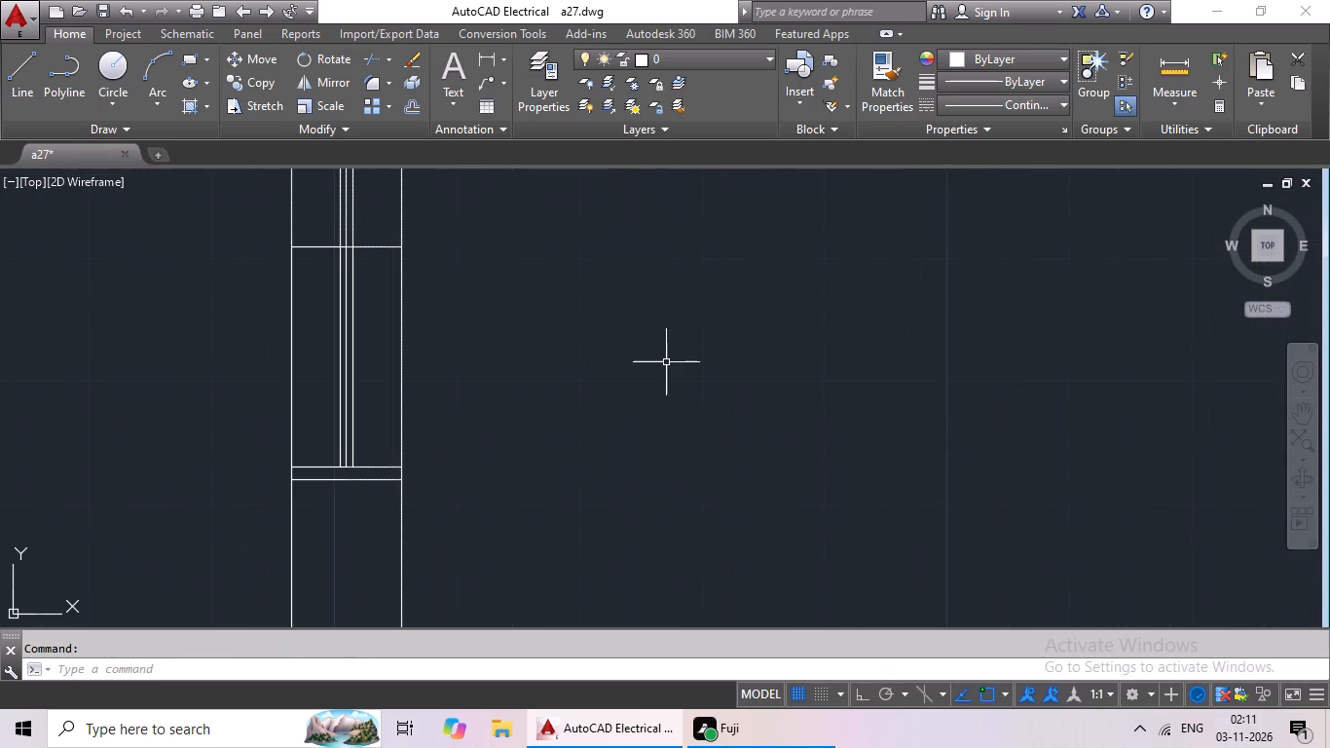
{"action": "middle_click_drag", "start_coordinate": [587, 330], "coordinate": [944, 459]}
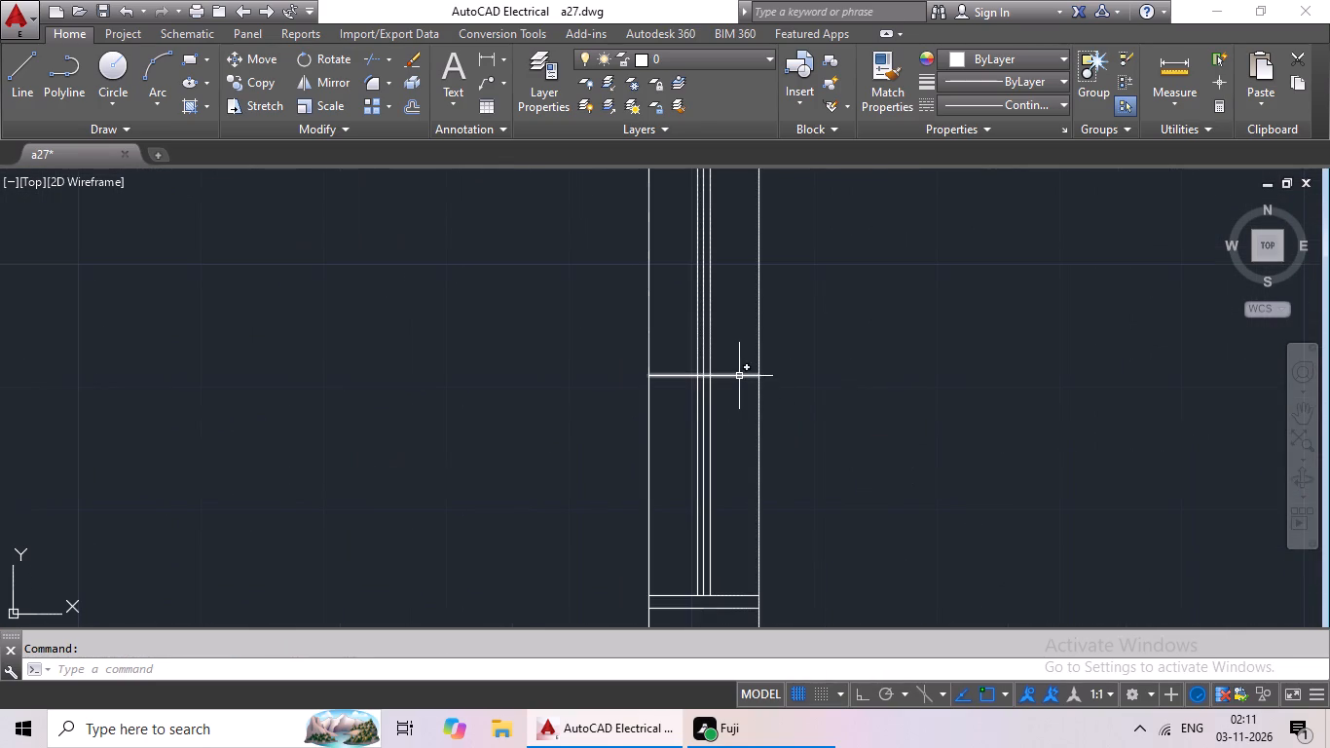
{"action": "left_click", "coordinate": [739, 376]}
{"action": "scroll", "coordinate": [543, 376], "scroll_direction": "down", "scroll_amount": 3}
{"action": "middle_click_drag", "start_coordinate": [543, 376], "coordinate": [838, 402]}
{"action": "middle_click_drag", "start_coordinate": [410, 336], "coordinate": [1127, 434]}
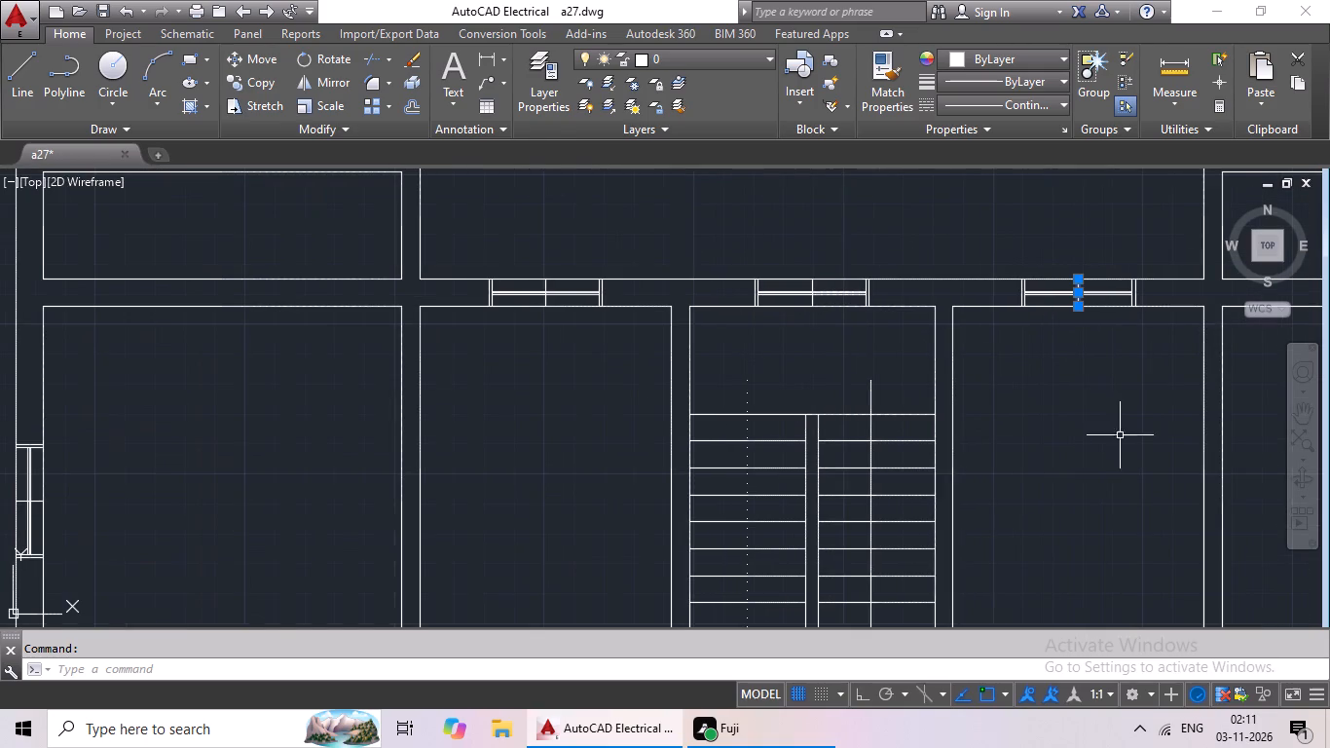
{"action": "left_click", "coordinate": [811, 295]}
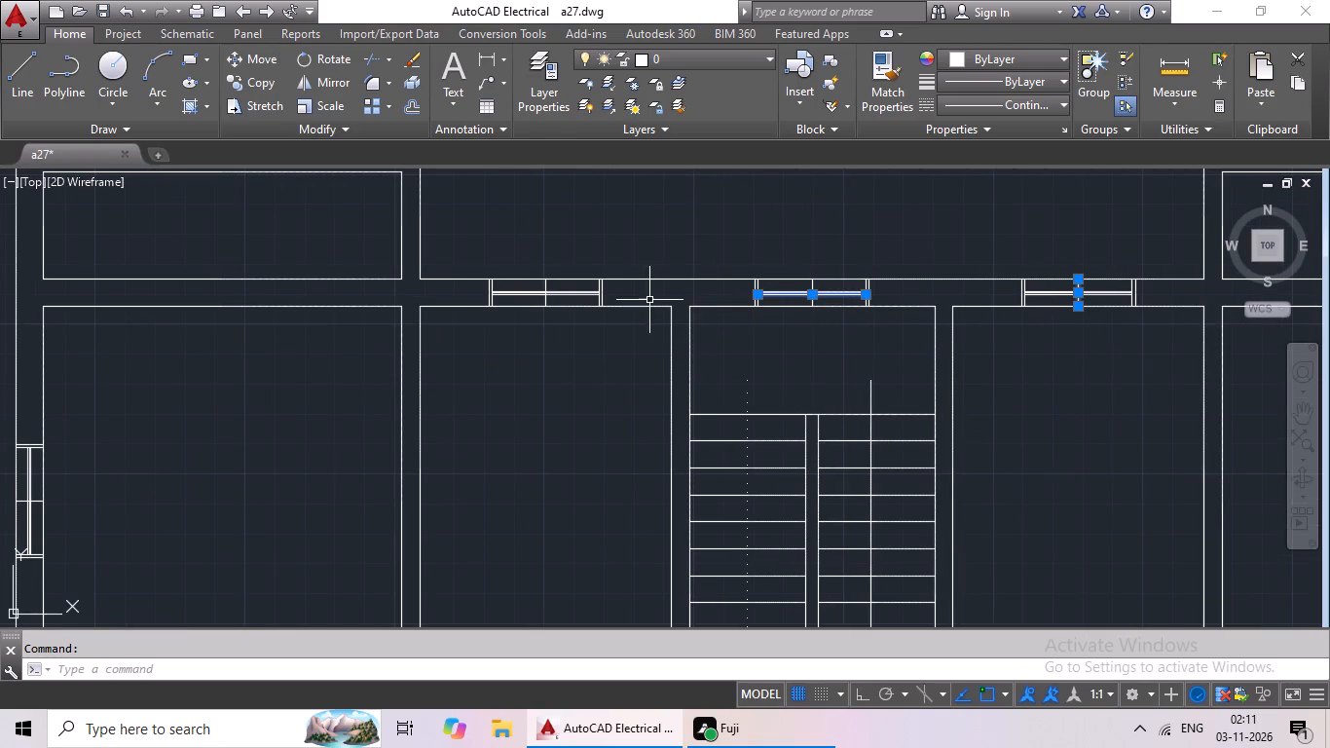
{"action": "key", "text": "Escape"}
Select the midpoint mark lines inside the window of the small northeast partition and the northernmost window of the east wall.
{"action": "middle_click_drag", "start_coordinate": [1073, 318], "coordinate": [720, 280]}
{"action": "scroll", "coordinate": [776, 305], "scroll_direction": "down", "scroll_amount": 2}
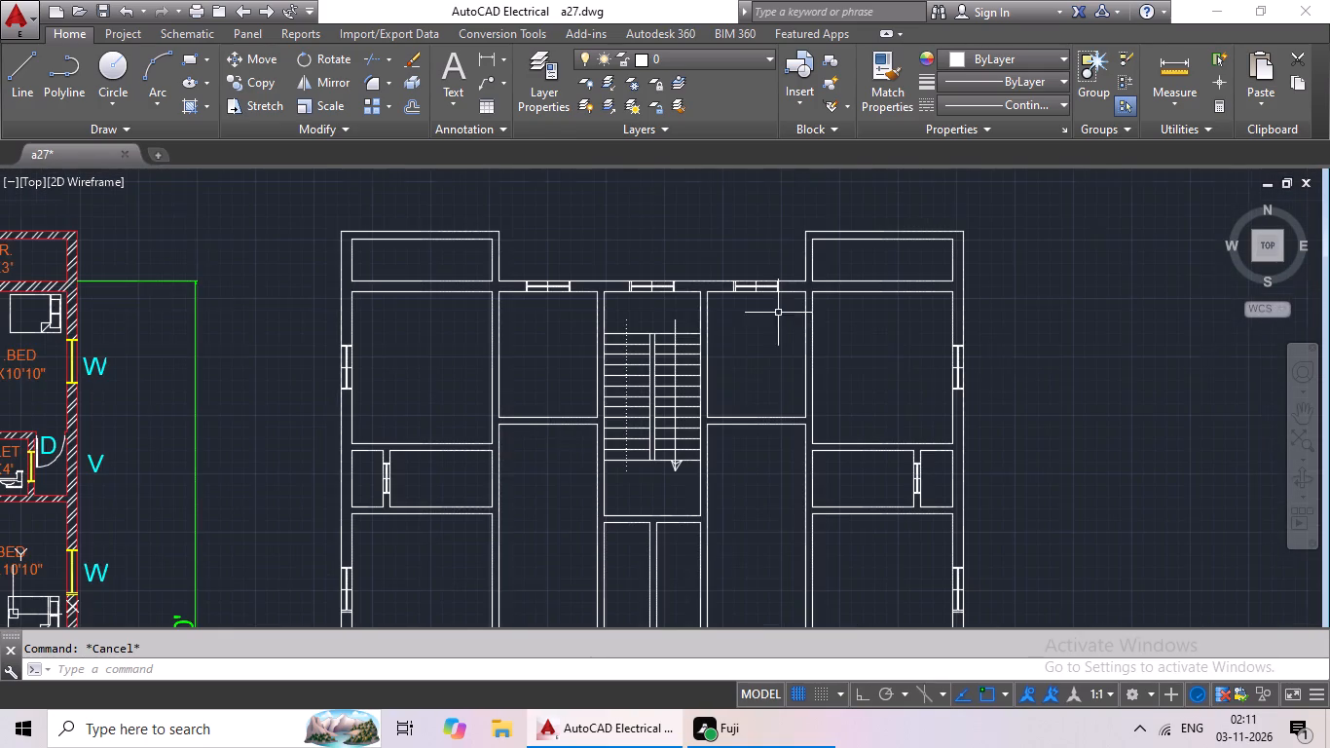
{"action": "scroll", "coordinate": [927, 483], "scroll_direction": "up", "scroll_amount": 7}
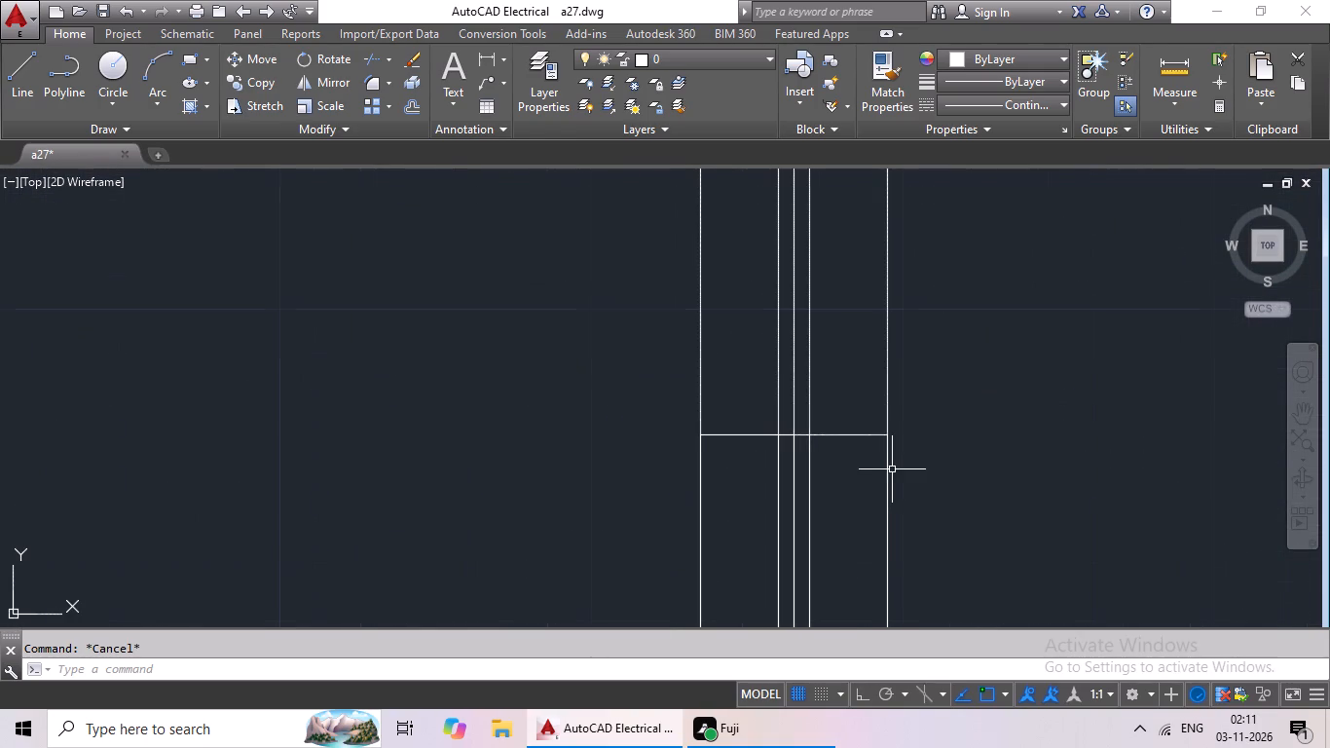
{"action": "left_click", "coordinate": [862, 434]}
{"action": "scroll", "coordinate": [980, 410], "scroll_direction": "down", "scroll_amount": 3}
{"action": "middle_click_drag", "start_coordinate": [999, 397], "coordinate": [885, 497]}
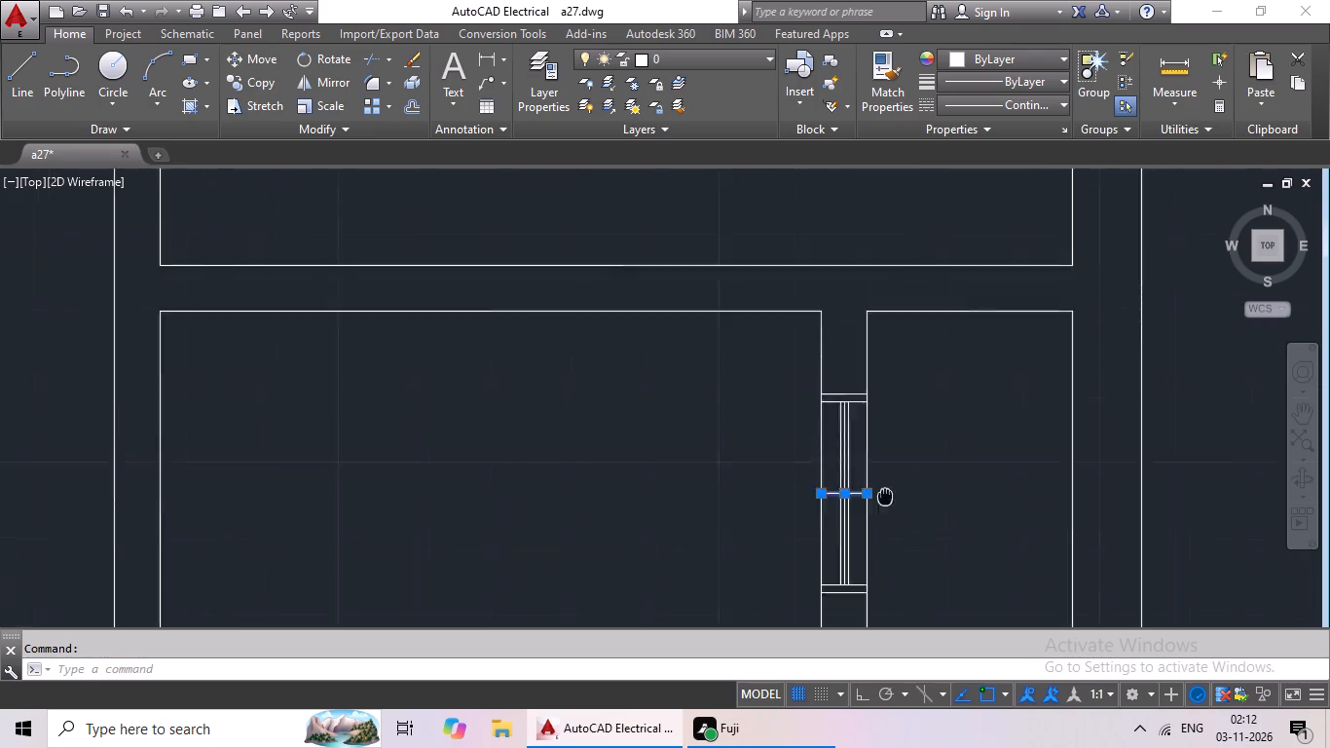
{"action": "middle_click_drag", "start_coordinate": [885, 497], "coordinate": [872, 511]}
{"action": "scroll", "coordinate": [989, 430], "scroll_direction": "down", "scroll_amount": 2}
{"action": "middle_click_drag", "start_coordinate": [994, 408], "coordinate": [861, 510]}
{"action": "scroll", "coordinate": [897, 291], "scroll_direction": "up", "scroll_amount": 5}
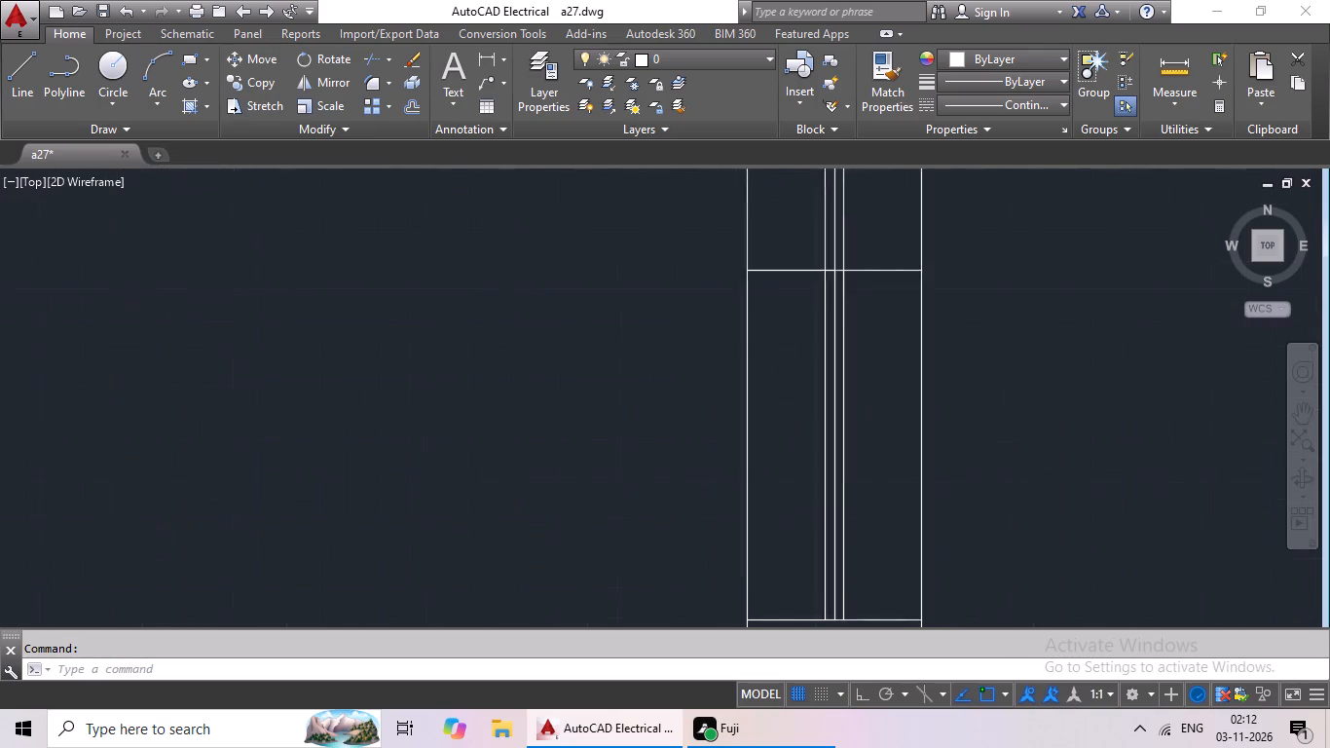
{"action": "left_click", "coordinate": [884, 259]}
{"action": "scroll", "coordinate": [888, 265], "scroll_direction": "down", "scroll_amount": 5}
{"action": "scroll", "coordinate": [714, 324], "scroll_direction": "down", "scroll_amount": 1}
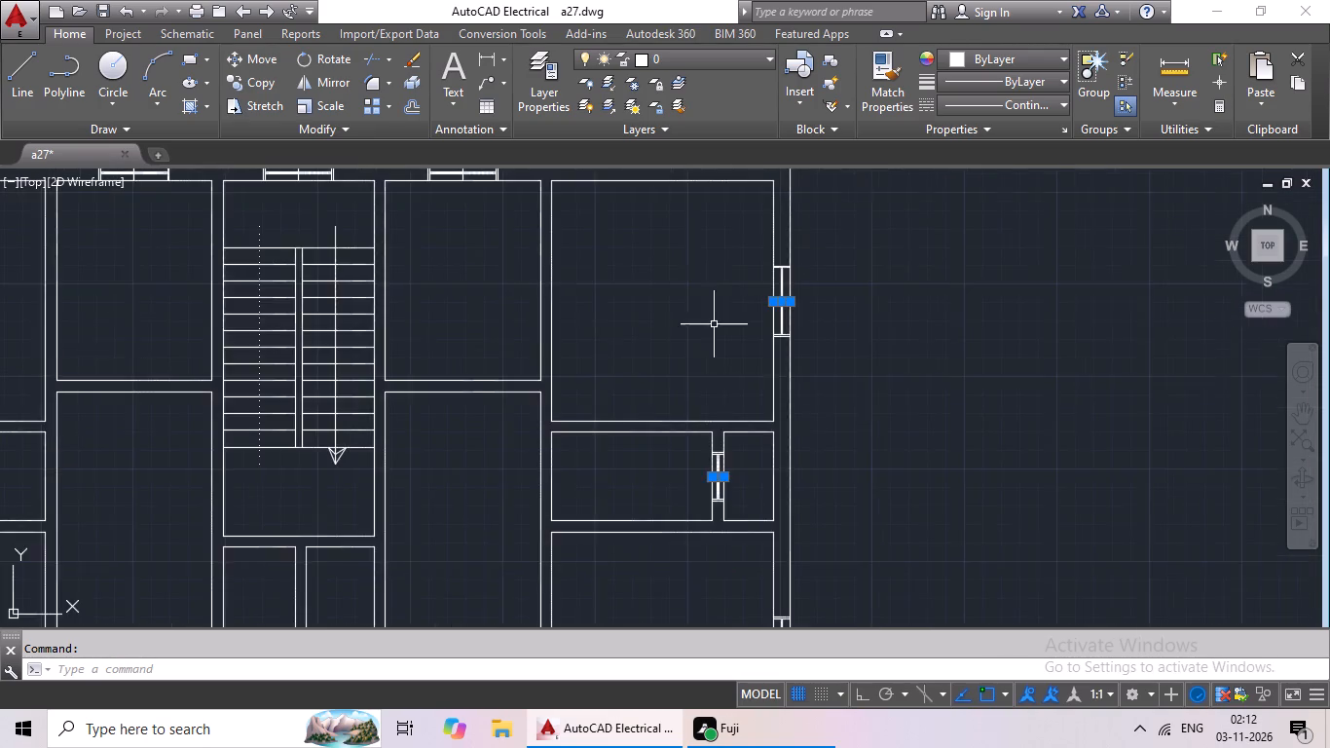
Add the midpoint mark lines inside the three north wall windows around the staircase to the selection.
{"action": "middle_click_drag", "start_coordinate": [714, 324], "coordinate": [987, 450]}
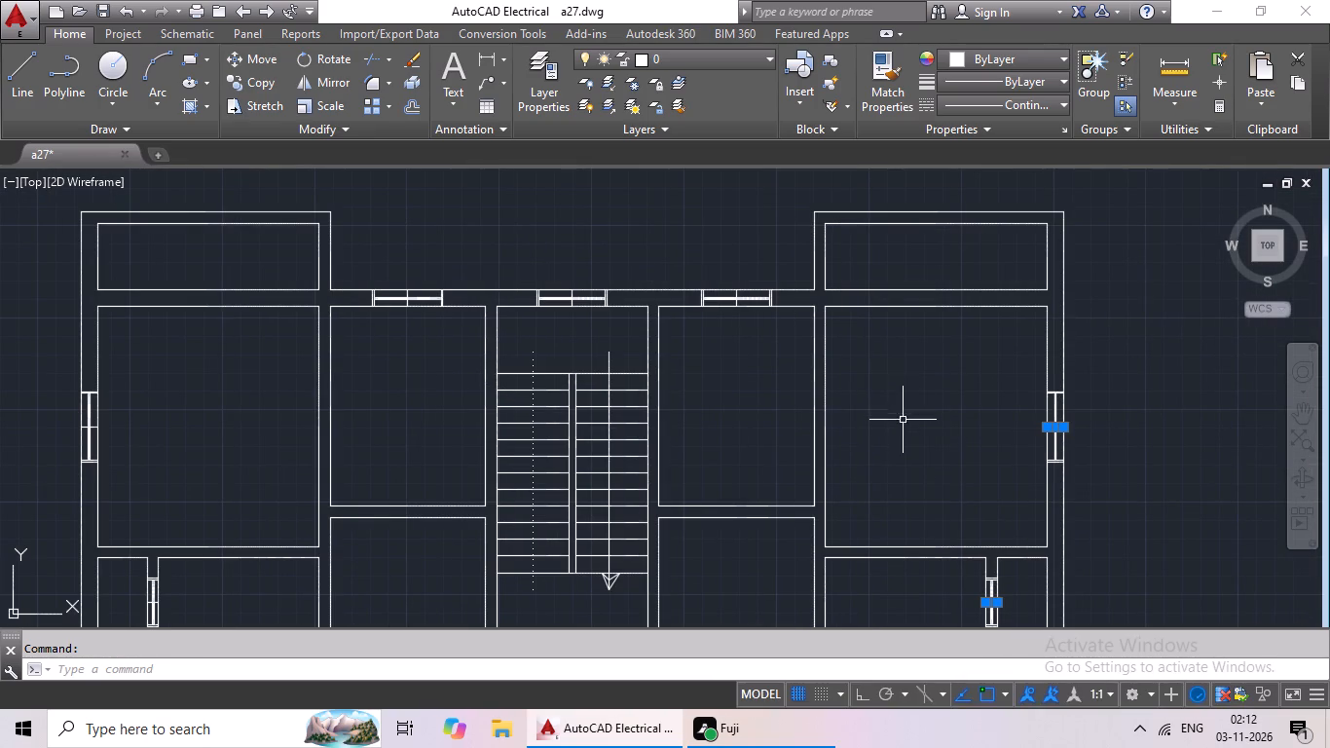
{"action": "scroll", "coordinate": [751, 286], "scroll_direction": "up", "scroll_amount": 5}
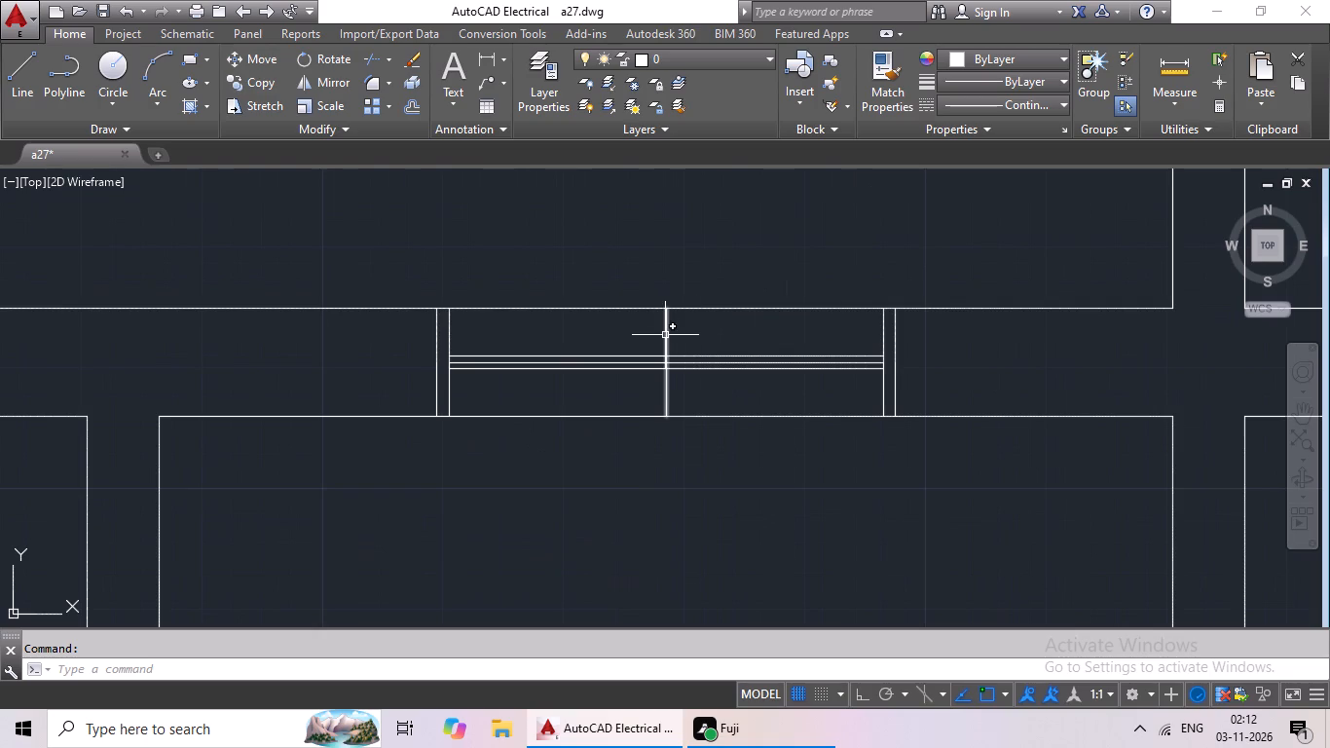
{"action": "left_click", "coordinate": [664, 334]}
{"action": "scroll", "coordinate": [879, 363], "scroll_direction": "down", "scroll_amount": 4}
{"action": "scroll", "coordinate": [682, 363], "scroll_direction": "up", "scroll_amount": 5}
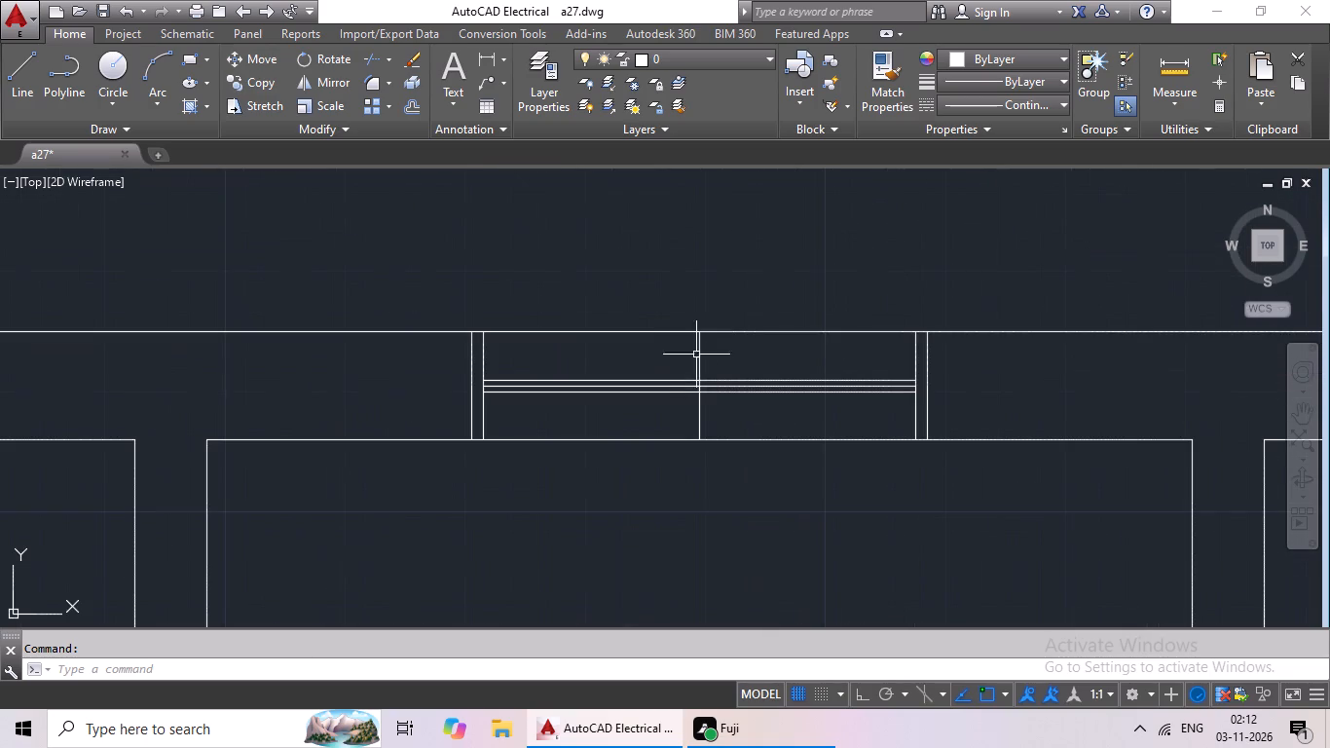
{"action": "left_click", "coordinate": [701, 349]}
{"action": "scroll", "coordinate": [770, 378], "scroll_direction": "down", "scroll_amount": 3}
{"action": "scroll", "coordinate": [496, 366], "scroll_direction": "up", "scroll_amount": 5}
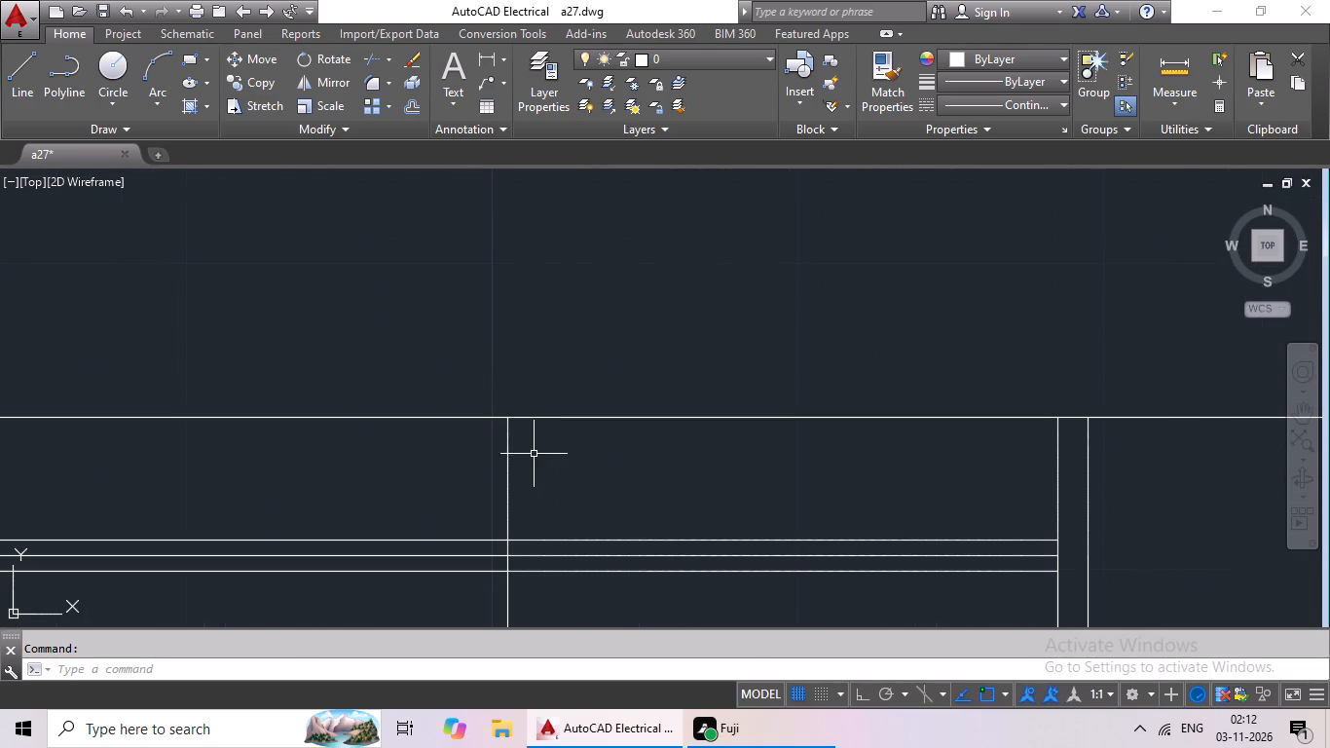
{"action": "left_click_drag", "start_coordinate": [505, 468], "coordinate": [522, 463]}
{"action": "scroll", "coordinate": [666, 426], "scroll_direction": "down", "scroll_amount": 4}
Add the midpoint mark lines inside the northernmost west wall window and the small northwest partition's window to the selection.
{"action": "middle_click_drag", "start_coordinate": [609, 505], "coordinate": [809, 397]}
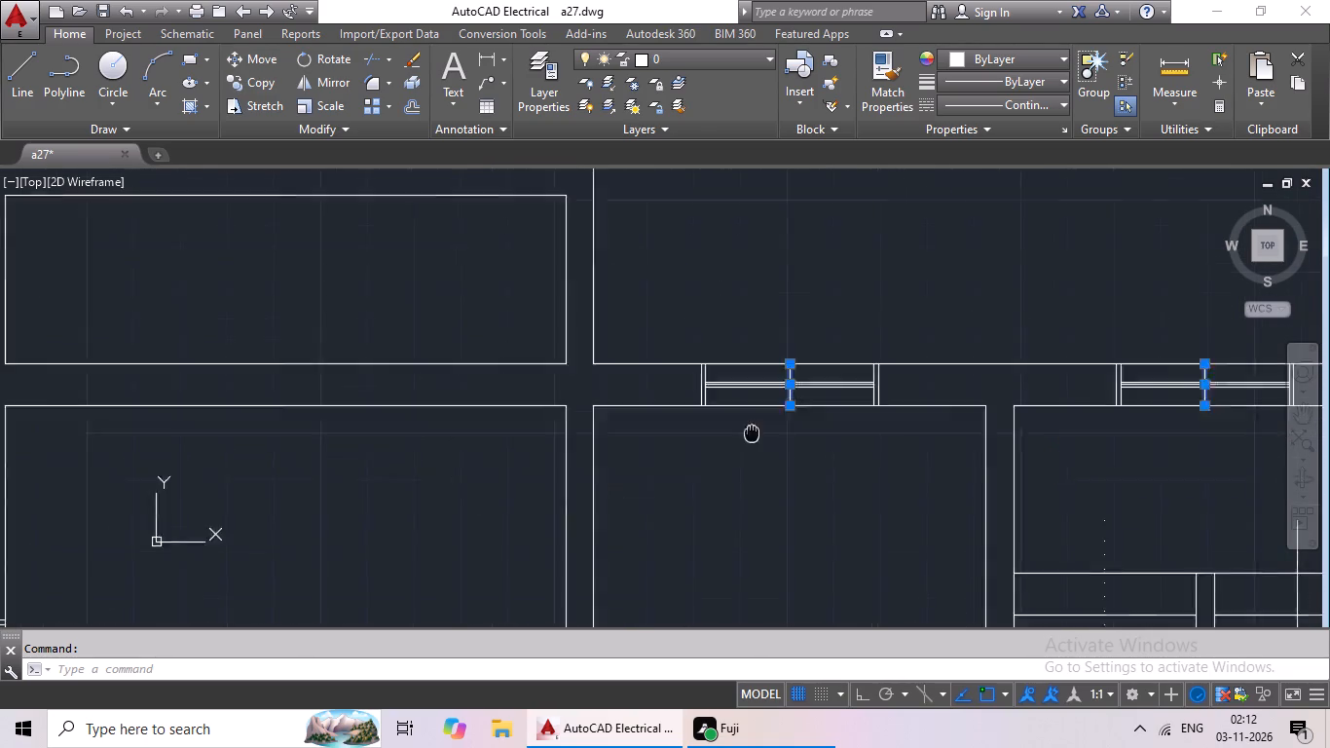
{"action": "middle_click_drag", "start_coordinate": [809, 397], "coordinate": [973, 295]}
{"action": "middle_click_drag", "start_coordinate": [570, 460], "coordinate": [743, 253]}
{"action": "scroll", "coordinate": [372, 399], "scroll_direction": "up", "scroll_amount": 4}
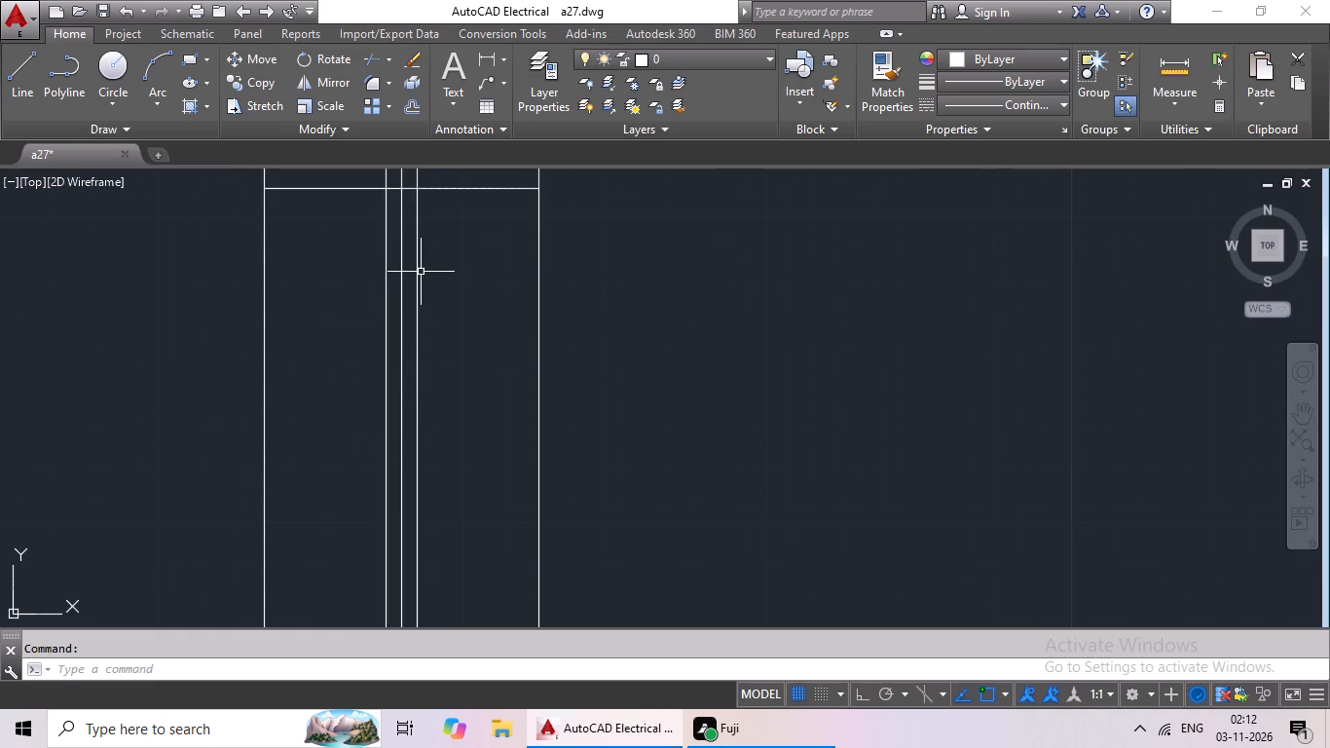
{"action": "middle_click_drag", "start_coordinate": [421, 271], "coordinate": [438, 409]}
{"action": "left_click", "coordinate": [498, 325]}
{"action": "scroll", "coordinate": [752, 306], "scroll_direction": "down", "scroll_amount": 6}
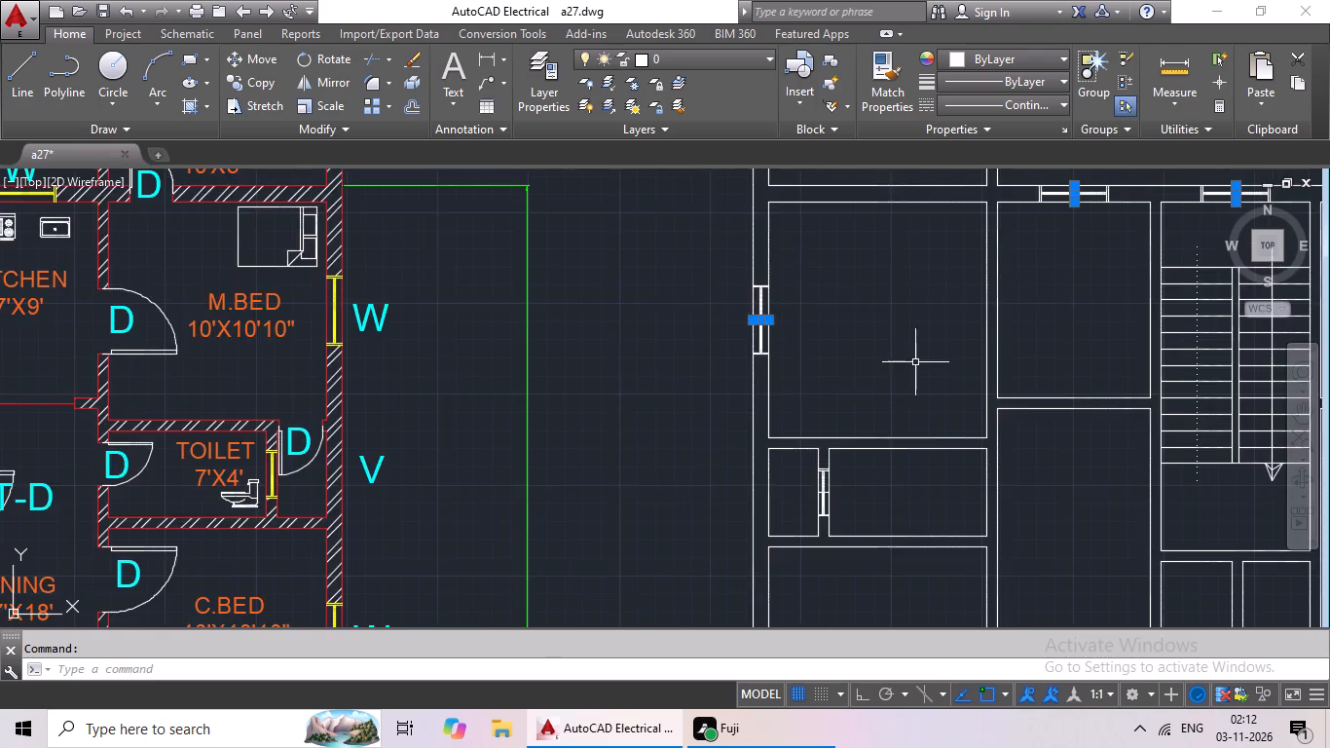
{"action": "middle_click_drag", "start_coordinate": [916, 362], "coordinate": [790, 322]}
{"action": "scroll", "coordinate": [725, 469], "scroll_direction": "up", "scroll_amount": 5}
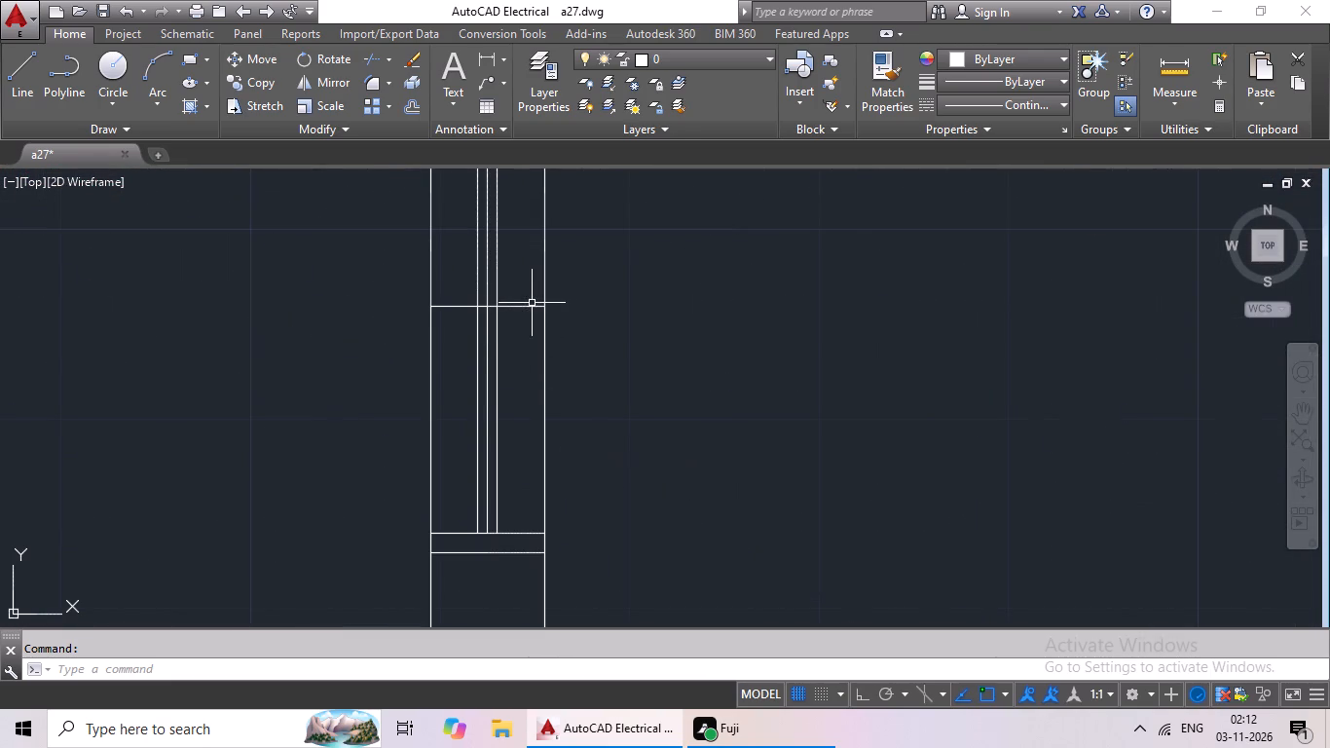
{"action": "left_click", "coordinate": [530, 308]}
Add the midpoint mark lines inside the three remaining windows farther south on the east wall to the selection.
{"action": "scroll", "coordinate": [844, 330], "scroll_direction": "down", "scroll_amount": 4}
{"action": "middle_click_drag", "start_coordinate": [943, 362], "coordinate": [588, 368]}
{"action": "scroll", "coordinate": [788, 359], "scroll_direction": "down", "scroll_amount": 1}
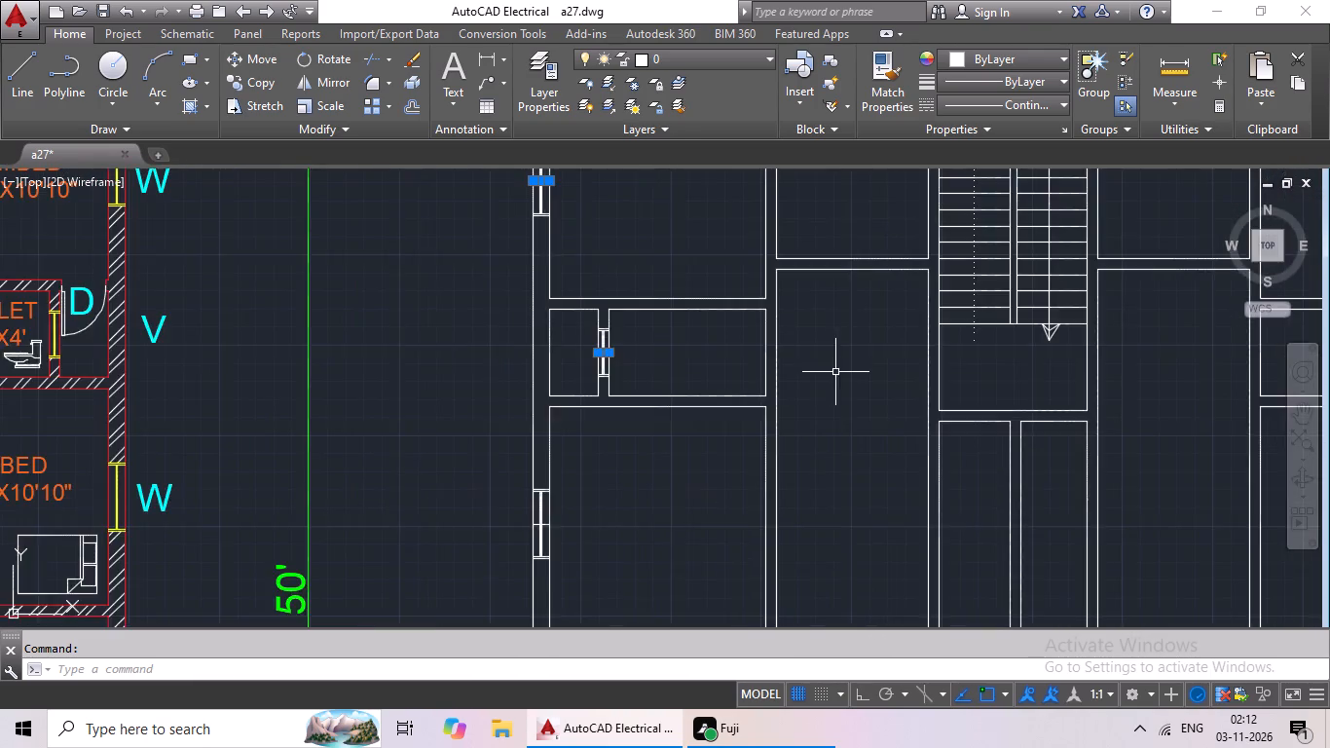
{"action": "middle_click_drag", "start_coordinate": [835, 371], "coordinate": [564, 374]}
{"action": "middle_click_drag", "start_coordinate": [918, 361], "coordinate": [626, 366]}
{"action": "middle_click_drag", "start_coordinate": [1096, 505], "coordinate": [1064, 348]}
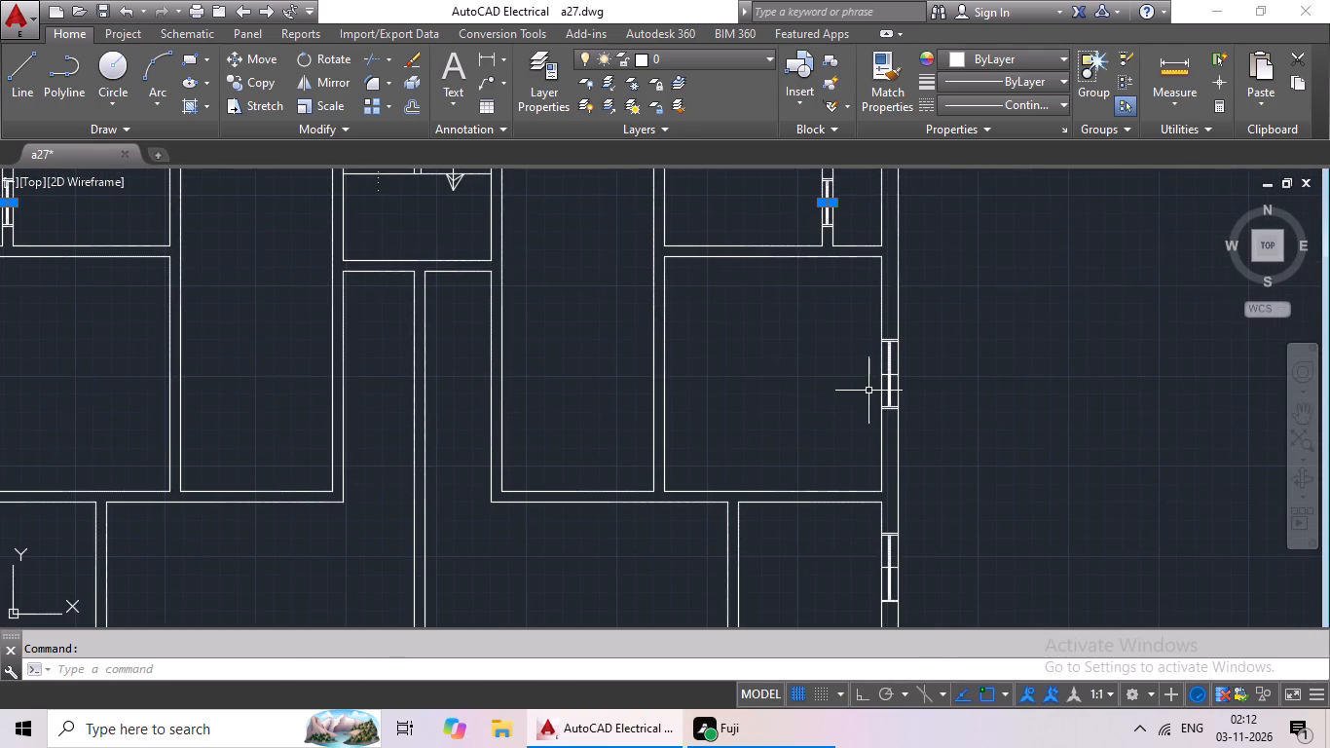
{"action": "scroll", "coordinate": [949, 364], "scroll_direction": "up", "scroll_amount": 5}
{"action": "middle_click_drag", "start_coordinate": [709, 417], "coordinate": [1022, 336]}
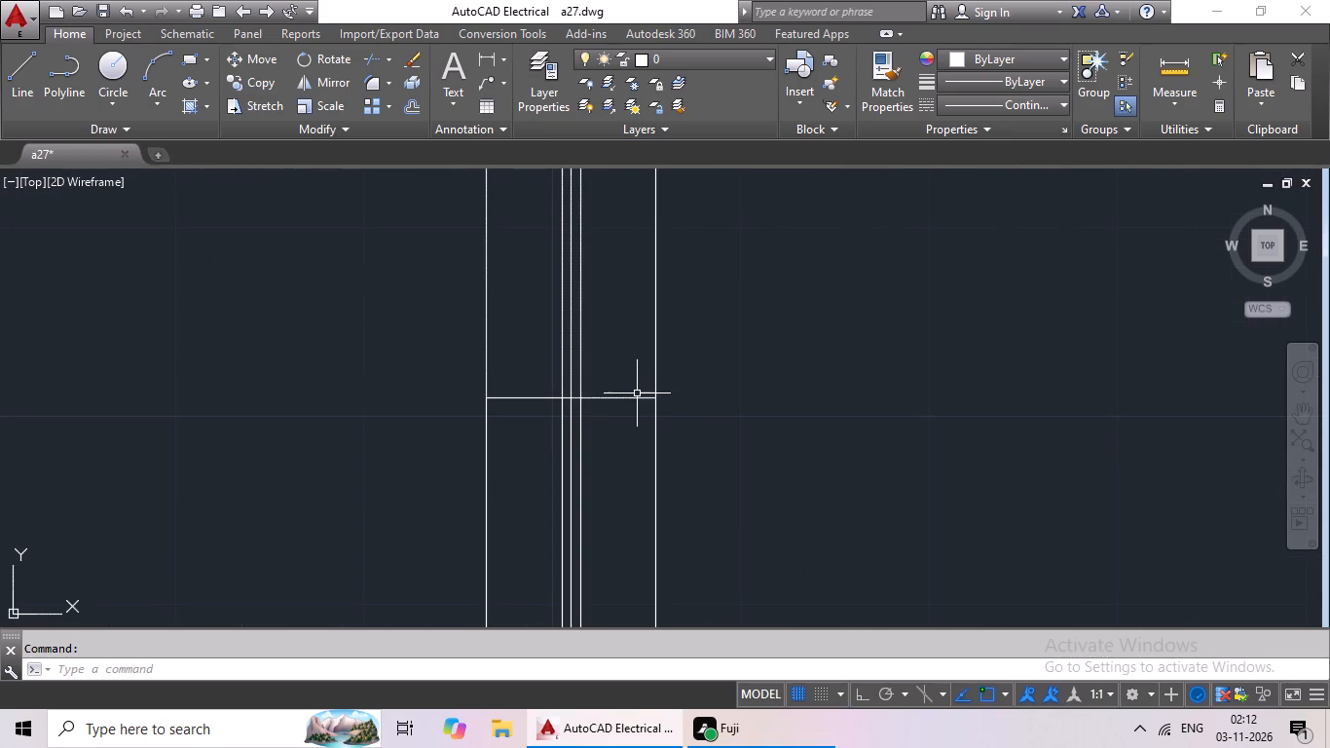
{"action": "left_click", "coordinate": [637, 397]}
{"action": "scroll", "coordinate": [936, 367], "scroll_direction": "down", "scroll_amount": 4}
{"action": "middle_click_drag", "start_coordinate": [958, 391], "coordinate": [1053, 237]}
{"action": "scroll", "coordinate": [1057, 262], "scroll_direction": "down", "scroll_amount": 1}
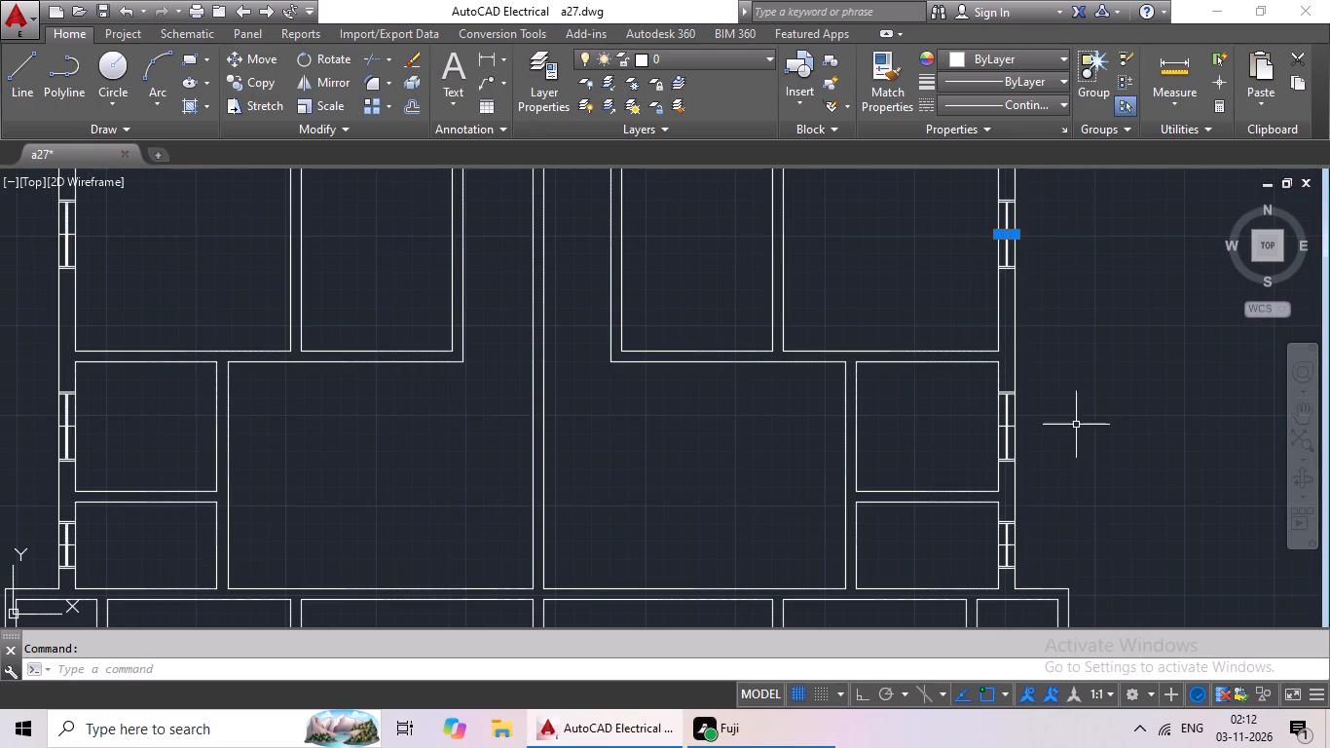
{"action": "scroll", "coordinate": [1005, 435], "scroll_direction": "up", "scroll_amount": 5}
{"action": "left_click", "coordinate": [1069, 355]}
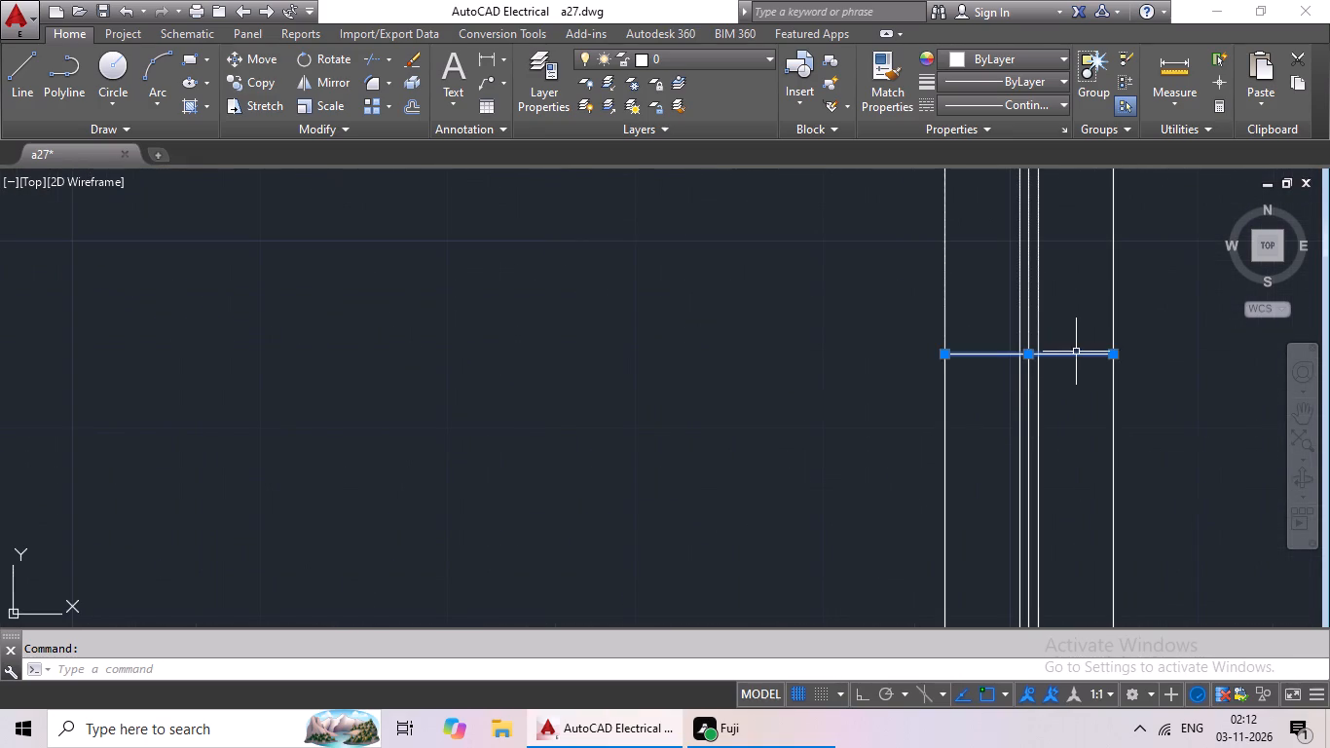
{"action": "scroll", "coordinate": [1076, 352], "scroll_direction": "down", "scroll_amount": 4}
{"action": "middle_click_drag", "start_coordinate": [982, 274], "coordinate": [939, 239]}
{"action": "scroll", "coordinate": [1046, 494], "scroll_direction": "up", "scroll_amount": 3}
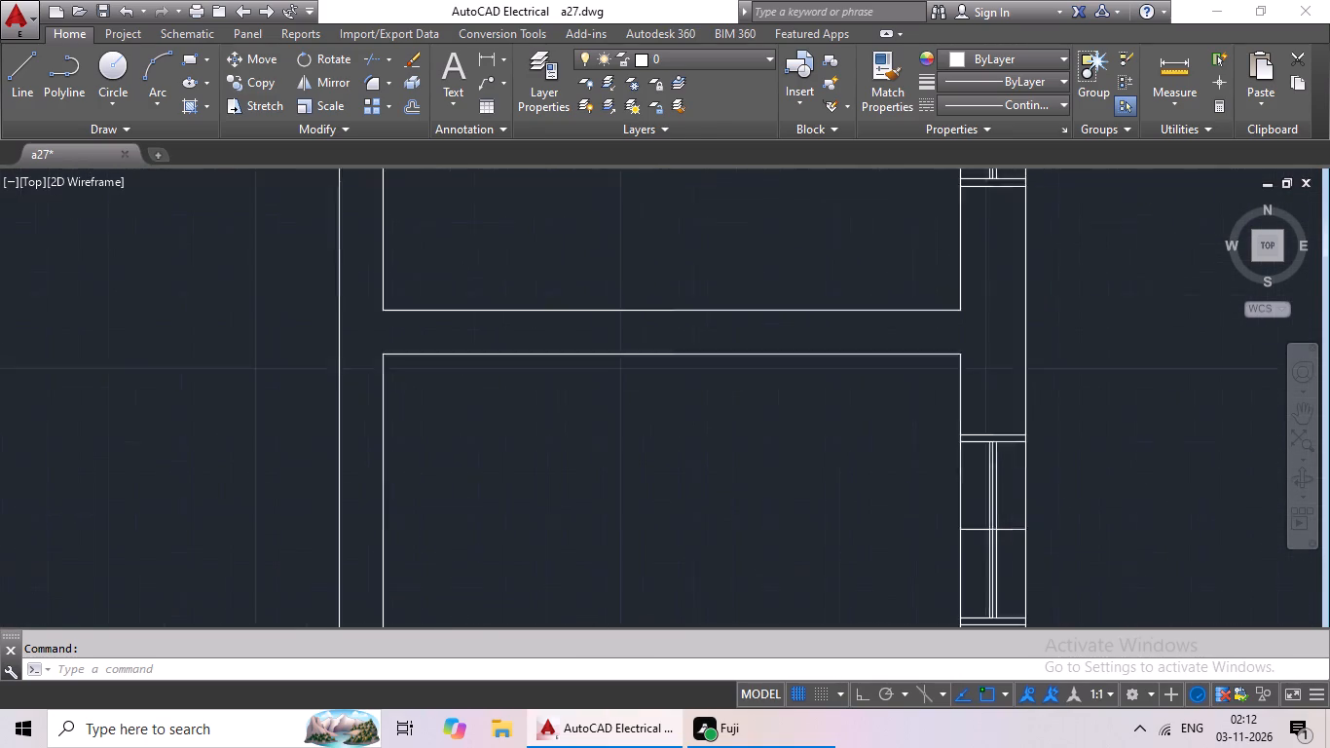
{"action": "left_click", "coordinate": [987, 549]}
Add the midpoint mark lines inside the three remaining windows farther south on the west wall to the selection.
{"action": "scroll", "coordinate": [793, 509], "scroll_direction": "down", "scroll_amount": 3}
{"action": "middle_click_drag", "start_coordinate": [794, 512], "coordinate": [815, 495]}
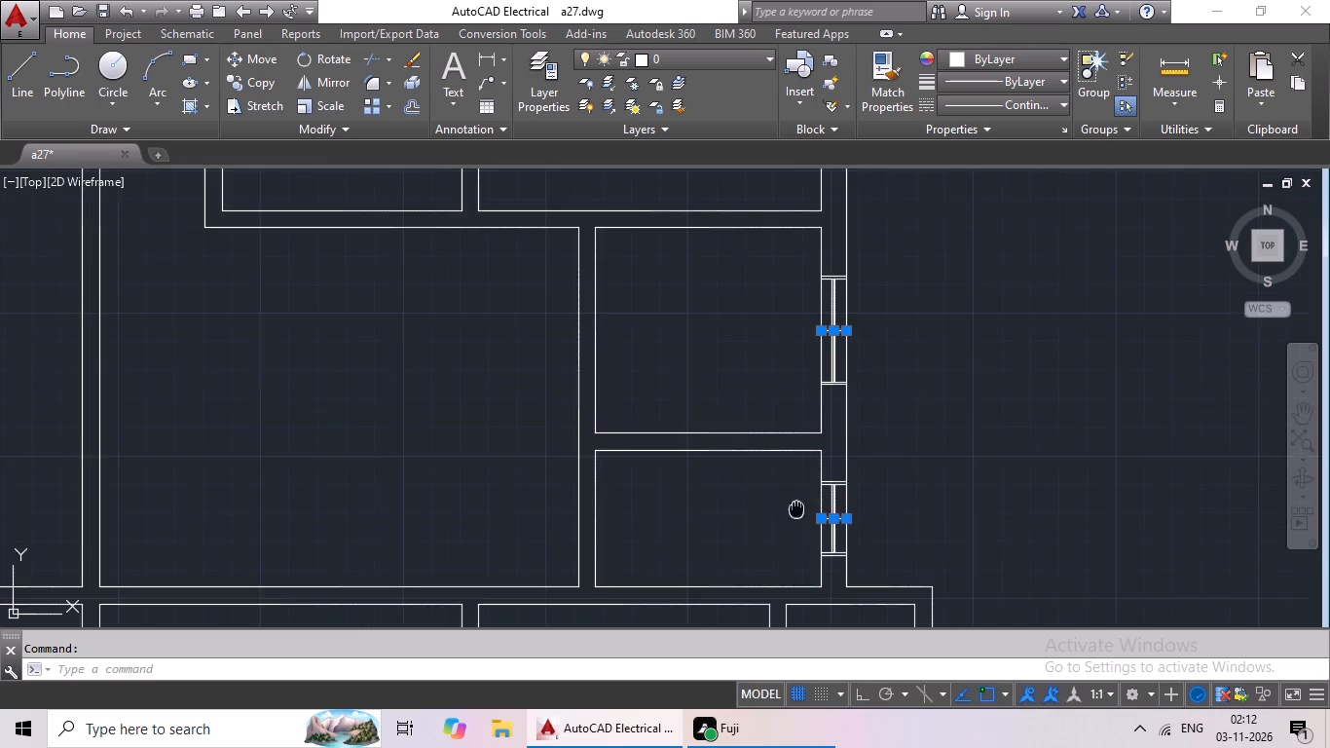
{"action": "middle_click_drag", "start_coordinate": [815, 495], "coordinate": [917, 298]}
{"action": "scroll", "coordinate": [892, 394], "scroll_direction": "down", "scroll_amount": 2}
{"action": "middle_click_drag", "start_coordinate": [804, 421], "coordinate": [1083, 443]}
{"action": "middle_click_drag", "start_coordinate": [848, 348], "coordinate": [888, 612]}
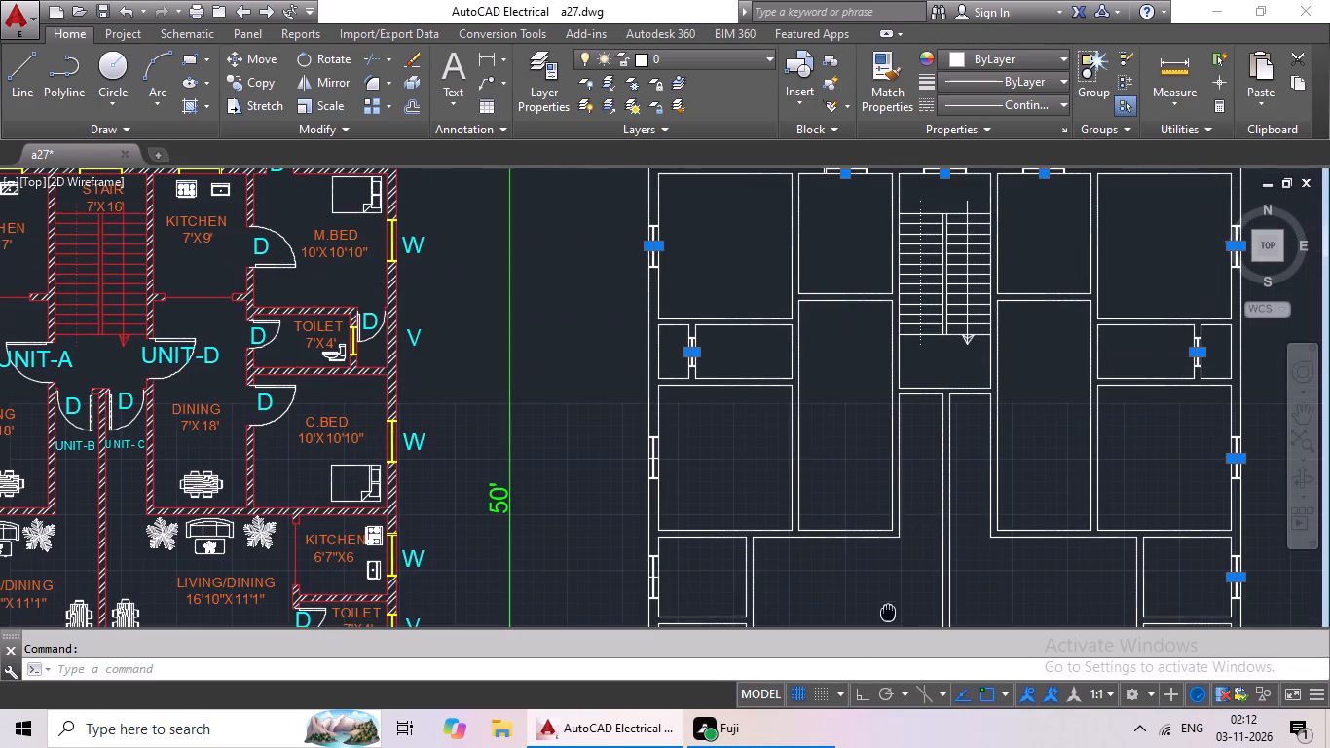
{"action": "scroll", "coordinate": [645, 462], "scroll_direction": "up", "scroll_amount": 4}
{"action": "left_click", "coordinate": [705, 438]}
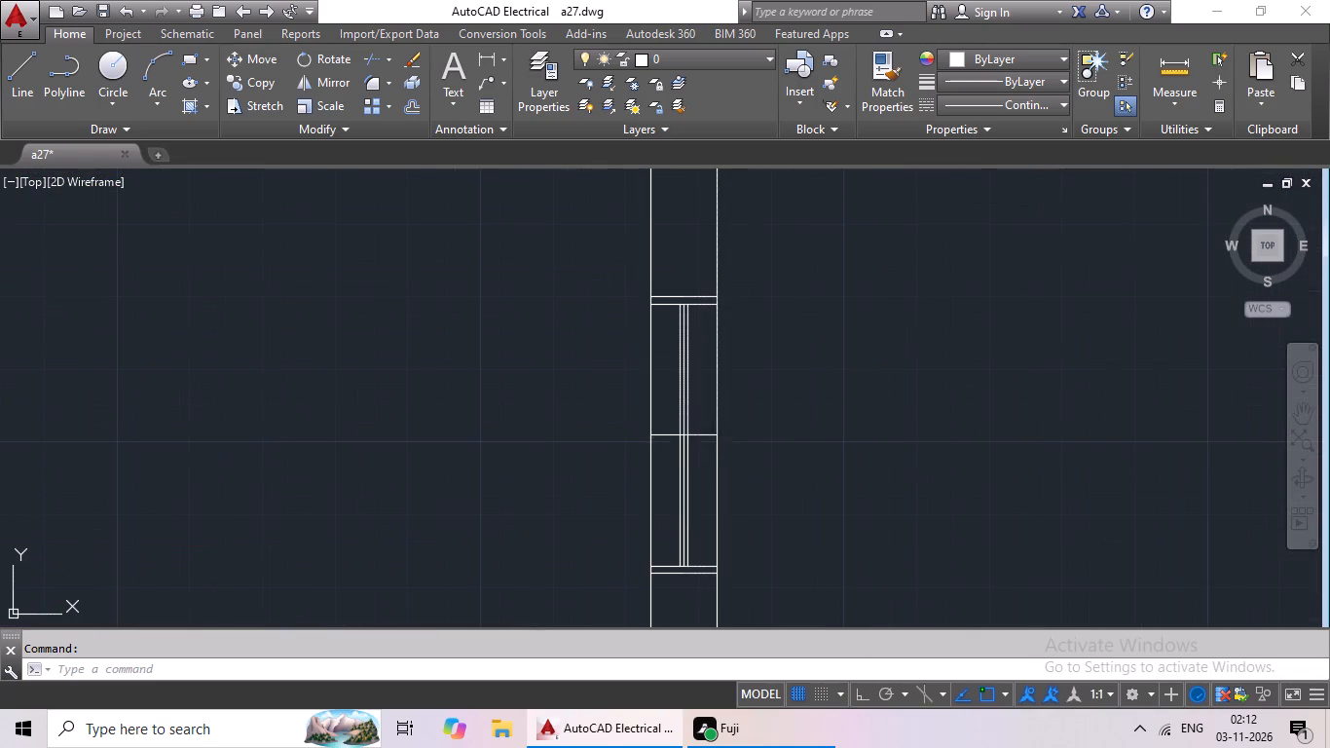
{"action": "scroll", "coordinate": [895, 413], "scroll_direction": "down", "scroll_amount": 3}
{"action": "middle_click_drag", "start_coordinate": [898, 438], "coordinate": [938, 295]}
{"action": "scroll", "coordinate": [892, 475], "scroll_direction": "up", "scroll_amount": 4}
{"action": "left_click", "coordinate": [858, 419]}
{"action": "scroll", "coordinate": [1015, 406], "scroll_direction": "down", "scroll_amount": 3}
{"action": "middle_click_drag", "start_coordinate": [1021, 414], "coordinate": [933, 240]}
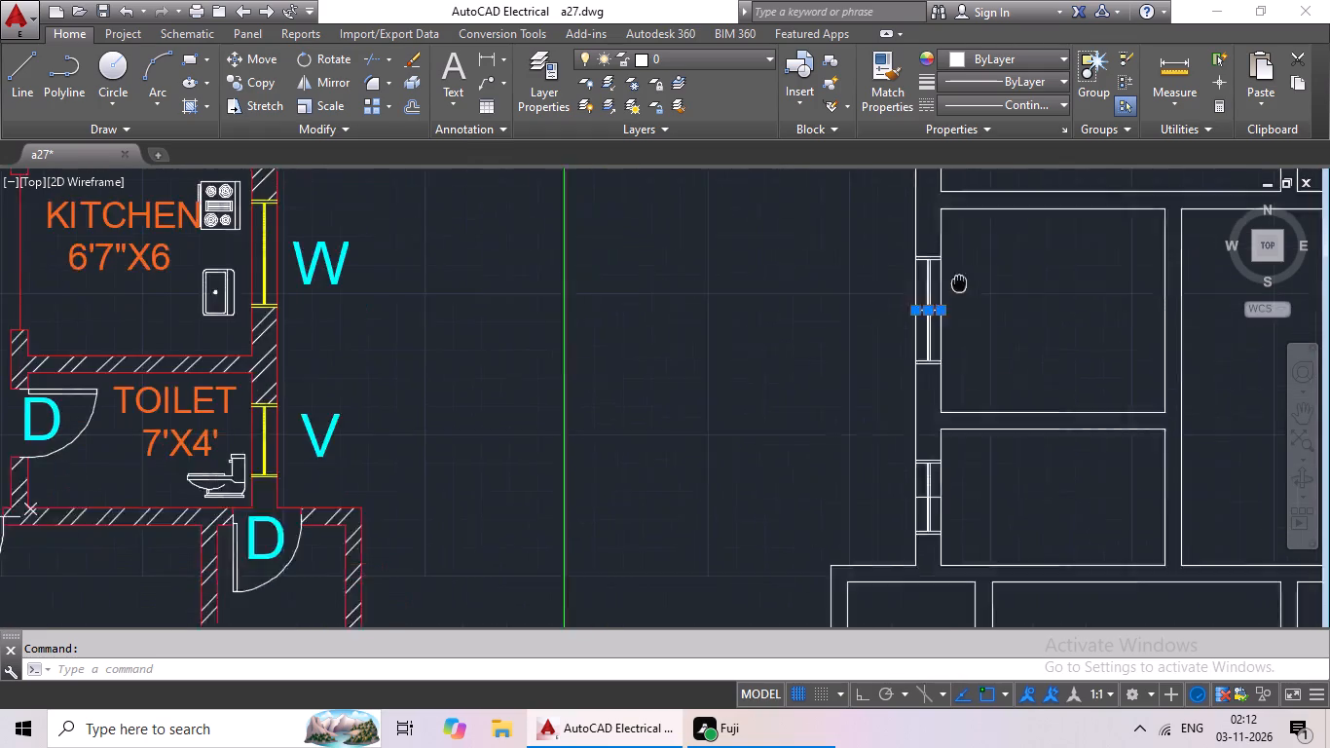
{"action": "scroll", "coordinate": [892, 421], "scroll_direction": "up", "scroll_amount": 3}
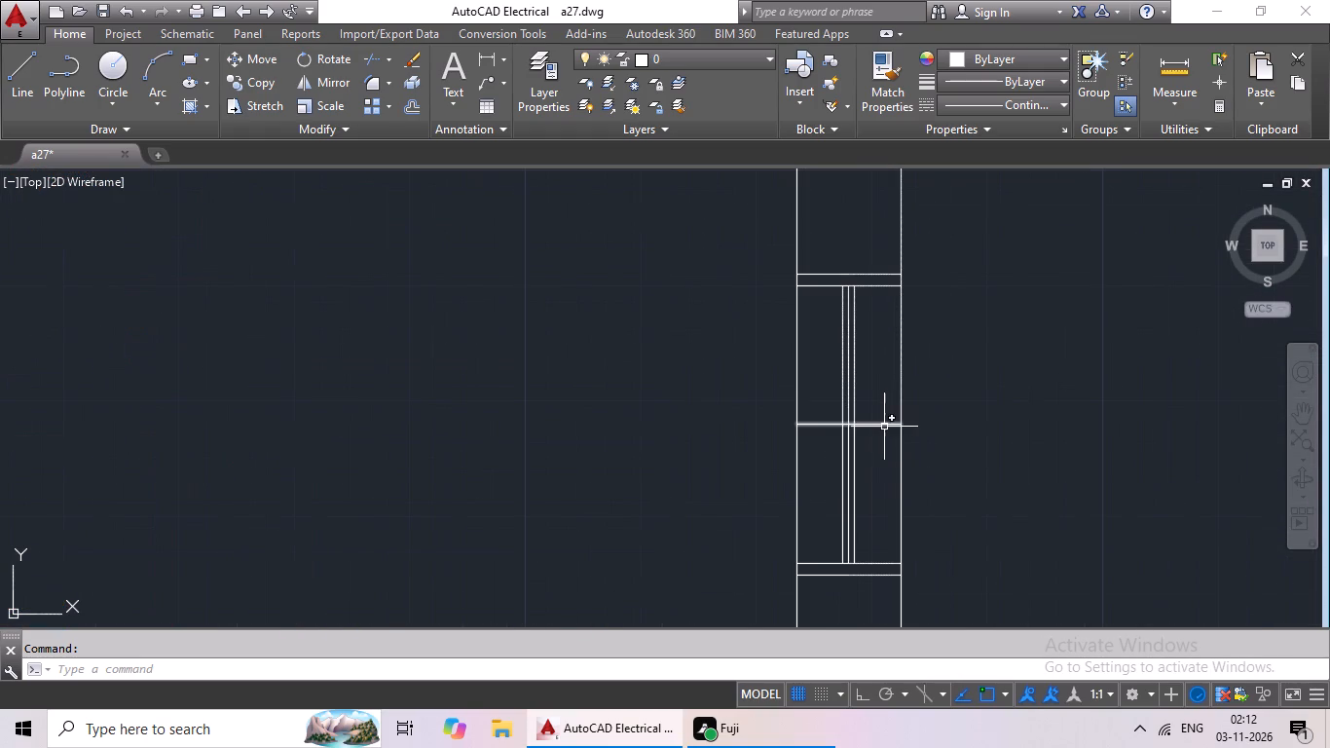
{"action": "left_click", "coordinate": [884, 427]}
Add the midpoint mark line inside the window beside the narrow southwest corner room to the selection.
{"action": "scroll", "coordinate": [1003, 403], "scroll_direction": "down", "scroll_amount": 6}
{"action": "middle_click_drag", "start_coordinate": [1105, 420], "coordinate": [920, 420]}
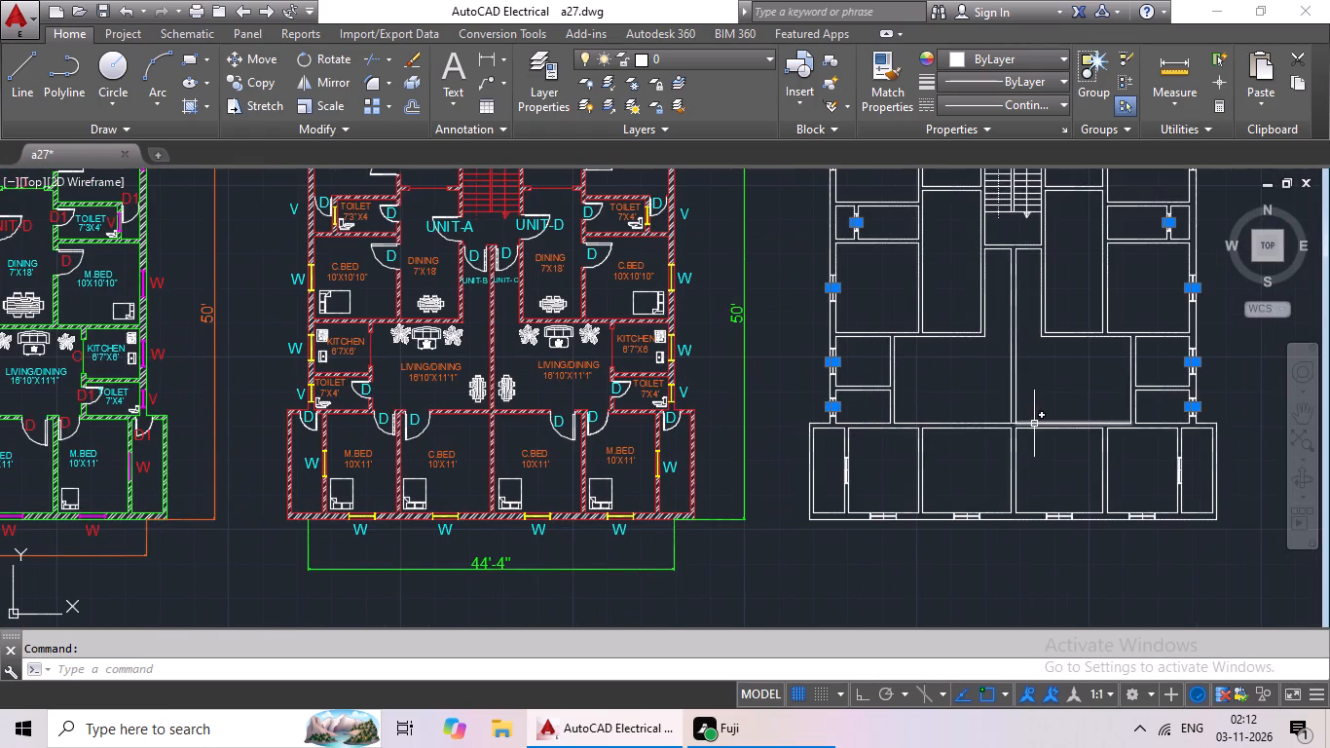
{"action": "middle_click_drag", "start_coordinate": [1042, 427], "coordinate": [1078, 314]}
{"action": "scroll", "coordinate": [883, 355], "scroll_direction": "up", "scroll_amount": 5}
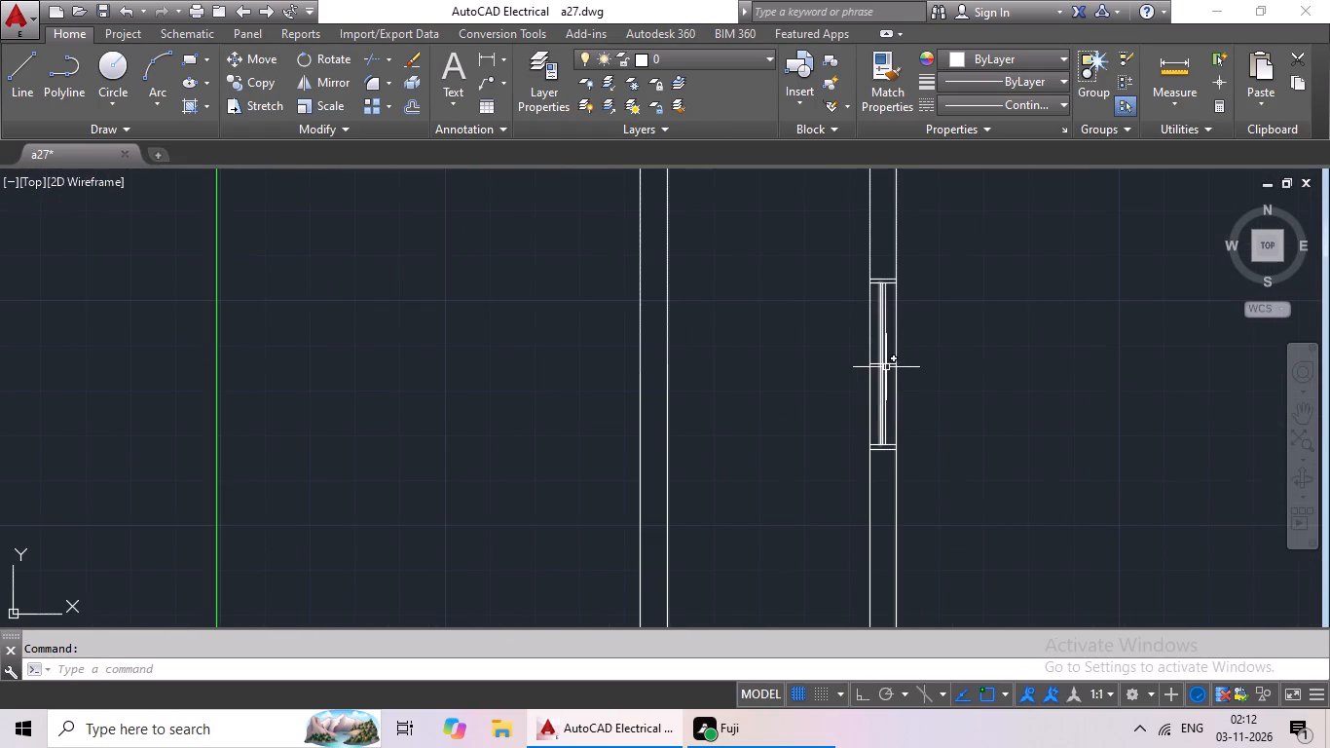
{"action": "scroll", "coordinate": [892, 366], "scroll_direction": "up", "scroll_amount": 4}
{"action": "left_click", "coordinate": [884, 352]}
Add the midpoint mark lines inside the four south wall windows to the selection and erase all selected marks.
{"action": "scroll", "coordinate": [1131, 333], "scroll_direction": "down", "scroll_amount": 3}
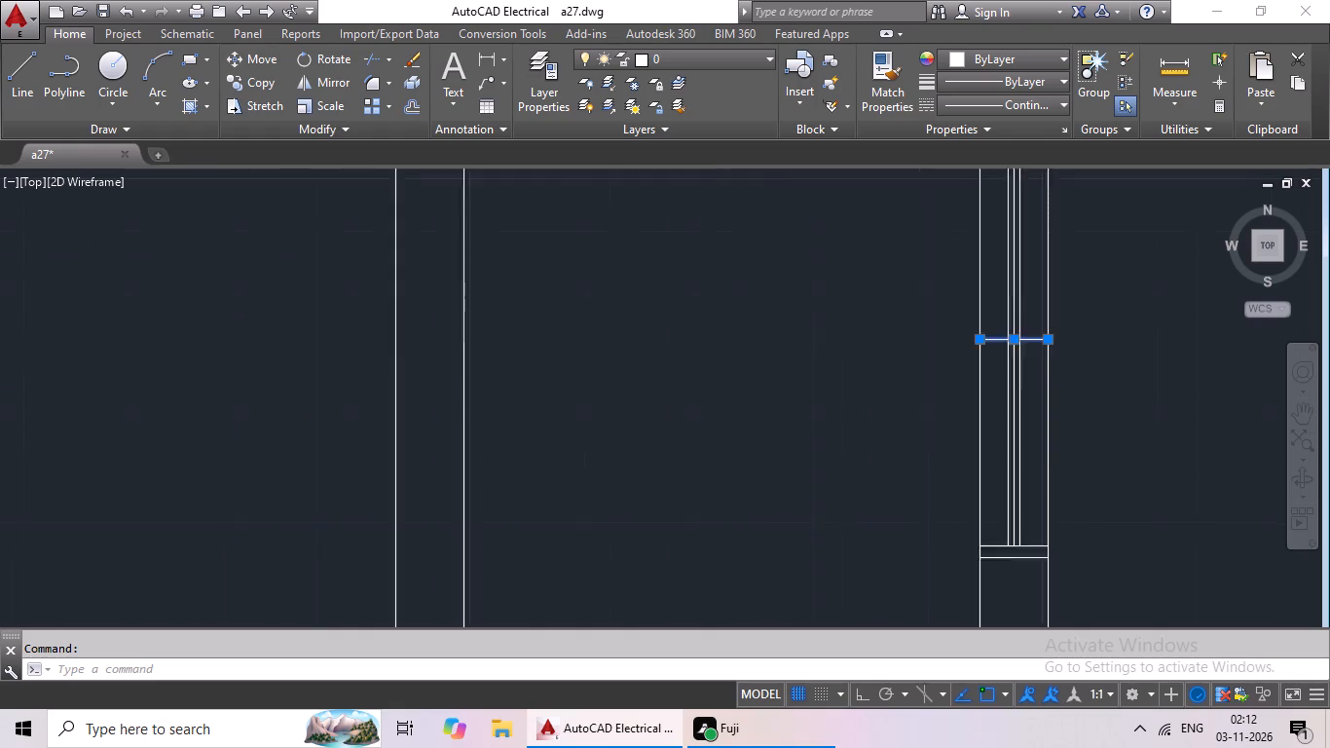
{"action": "scroll", "coordinate": [1162, 386], "scroll_direction": "down", "scroll_amount": 3}
{"action": "middle_click_drag", "start_coordinate": [1163, 402], "coordinate": [968, 365]}
{"action": "scroll", "coordinate": [1065, 466], "scroll_direction": "up", "scroll_amount": 2}
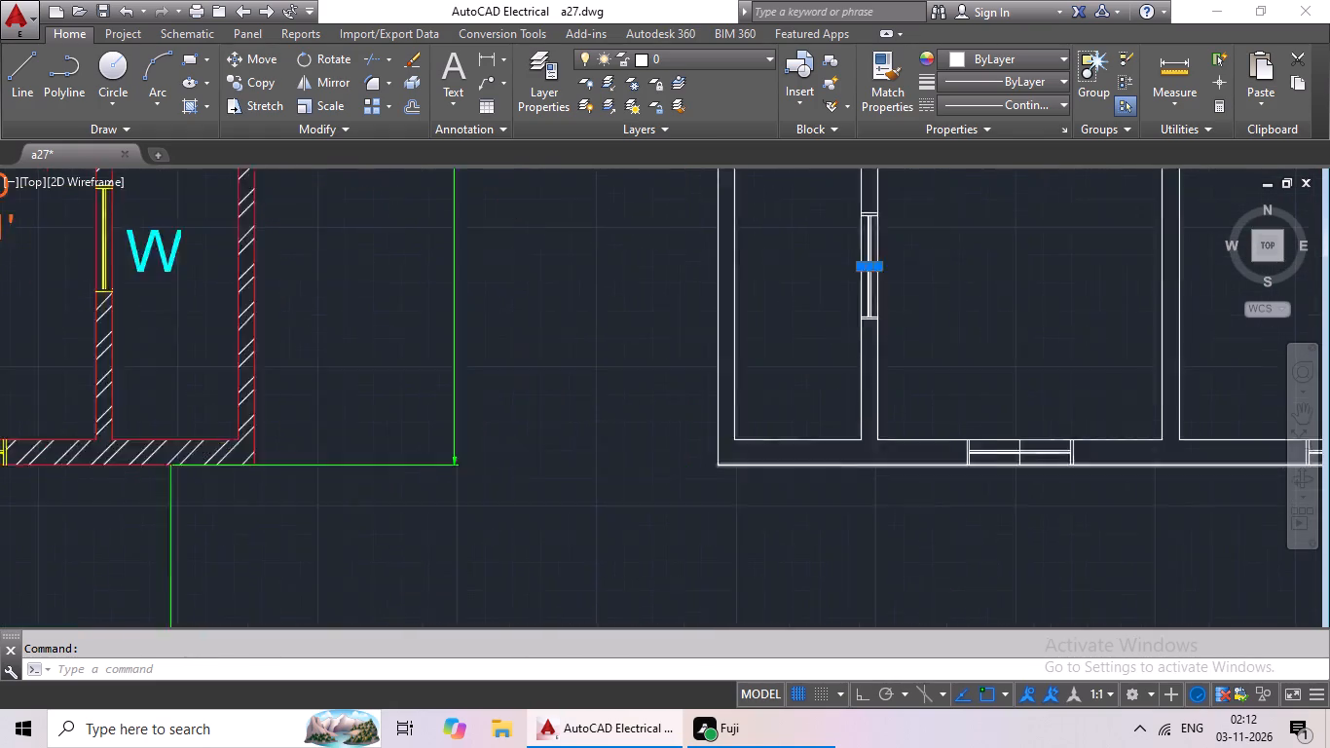
{"action": "scroll", "coordinate": [1059, 466], "scroll_direction": "up", "scroll_amount": 2}
{"action": "left_click", "coordinate": [901, 452]}
{"action": "scroll", "coordinate": [979, 450], "scroll_direction": "down", "scroll_amount": 2}
{"action": "middle_click_drag", "start_coordinate": [979, 450], "coordinate": [139, 469]}
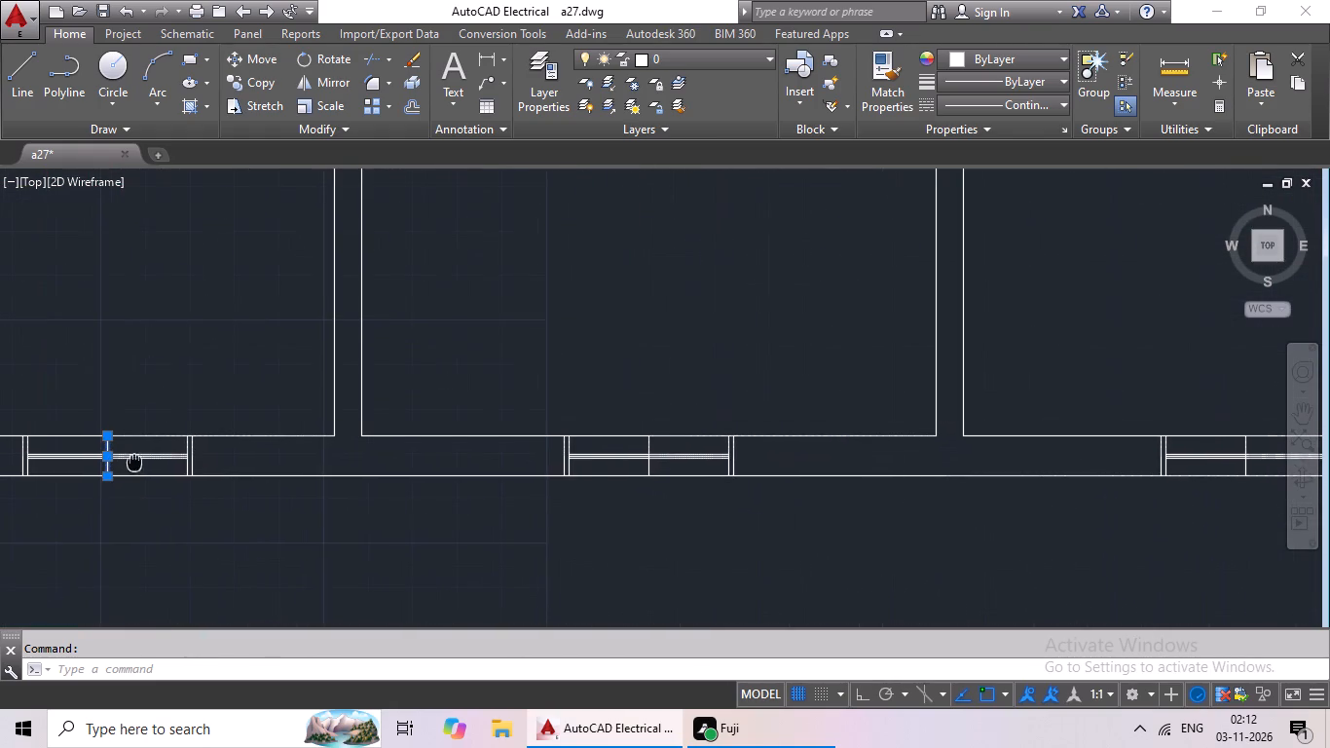
{"action": "scroll", "coordinate": [625, 466], "scroll_direction": "up", "scroll_amount": 2}
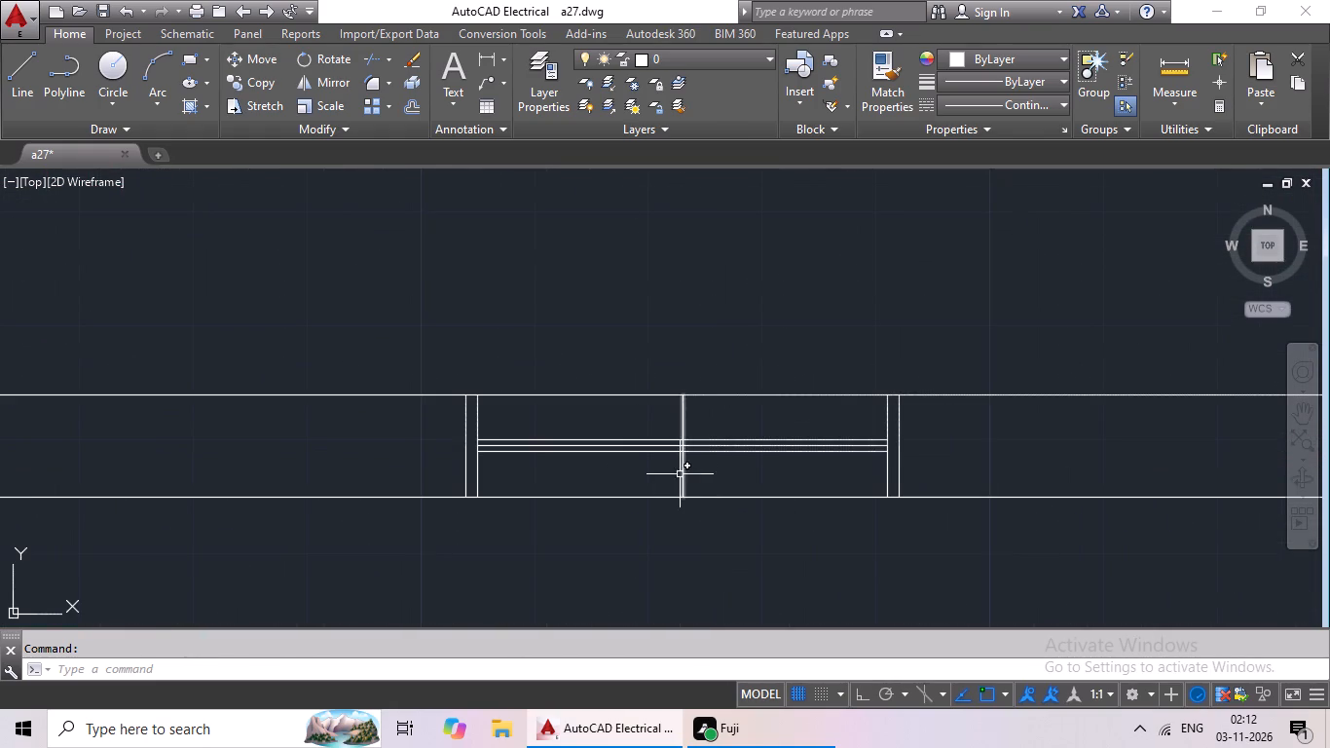
{"action": "left_click", "coordinate": [683, 468]}
{"action": "scroll", "coordinate": [768, 463], "scroll_direction": "down", "scroll_amount": 3}
{"action": "middle_click_drag", "start_coordinate": [775, 468], "coordinate": [373, 471]}
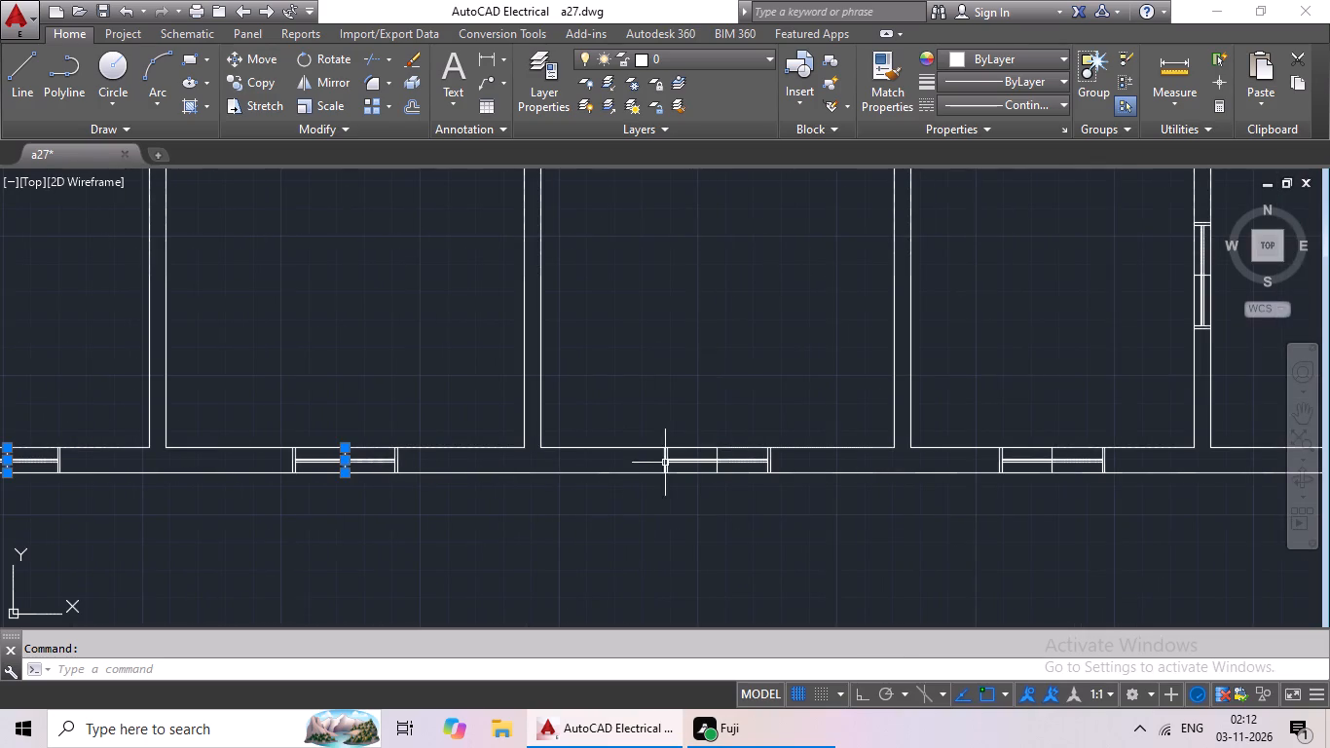
{"action": "scroll", "coordinate": [717, 472], "scroll_direction": "up", "scroll_amount": 4}
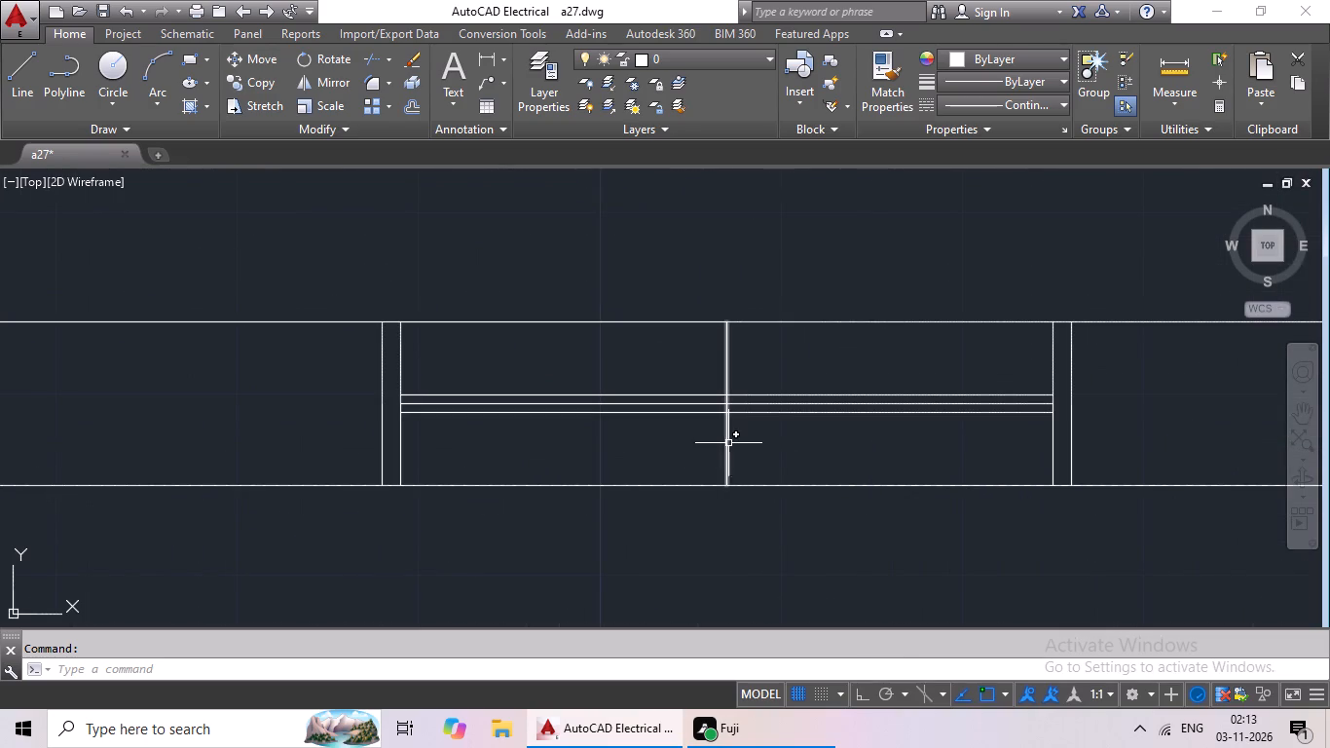
{"action": "left_click", "coordinate": [726, 447]}
{"action": "scroll", "coordinate": [799, 446], "scroll_direction": "down", "scroll_amount": 2}
{"action": "middle_click_drag", "start_coordinate": [810, 447], "coordinate": [281, 469]}
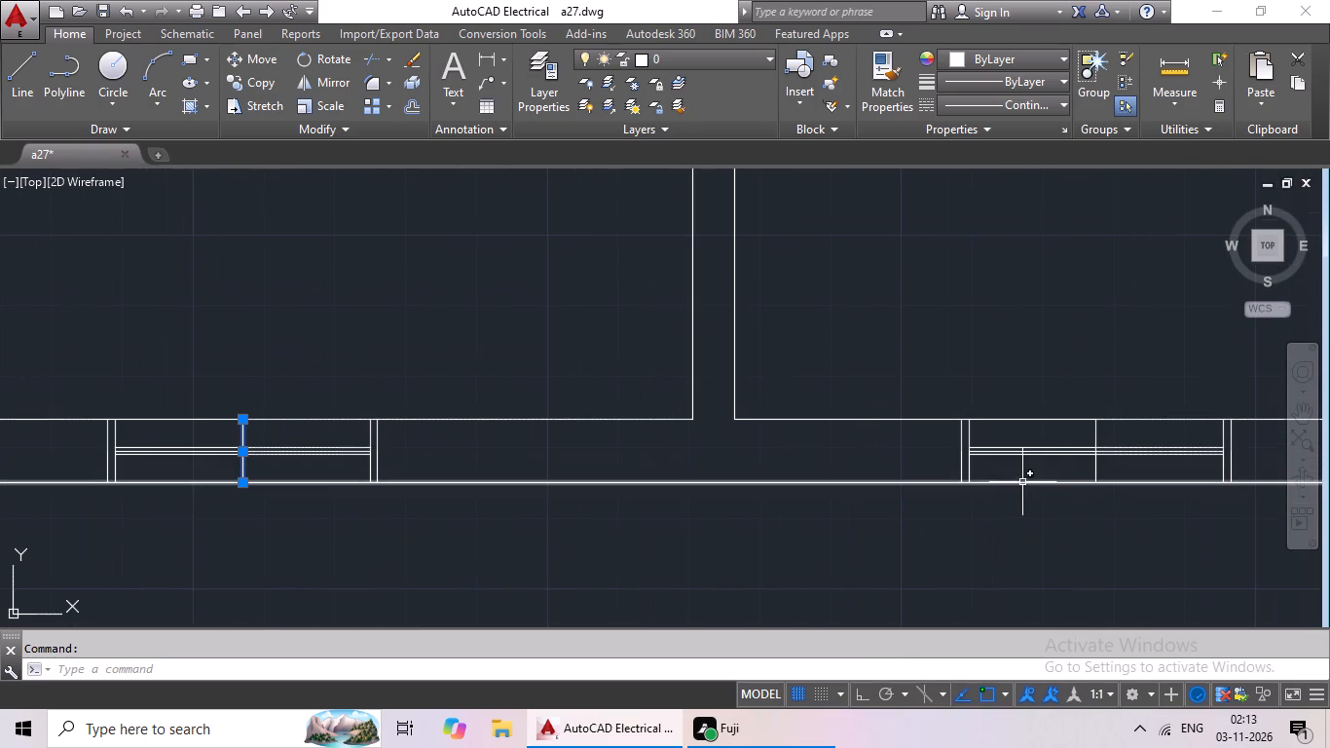
{"action": "scroll", "coordinate": [1117, 462], "scroll_direction": "up", "scroll_amount": 4}
{"action": "left_click", "coordinate": [987, 516]}
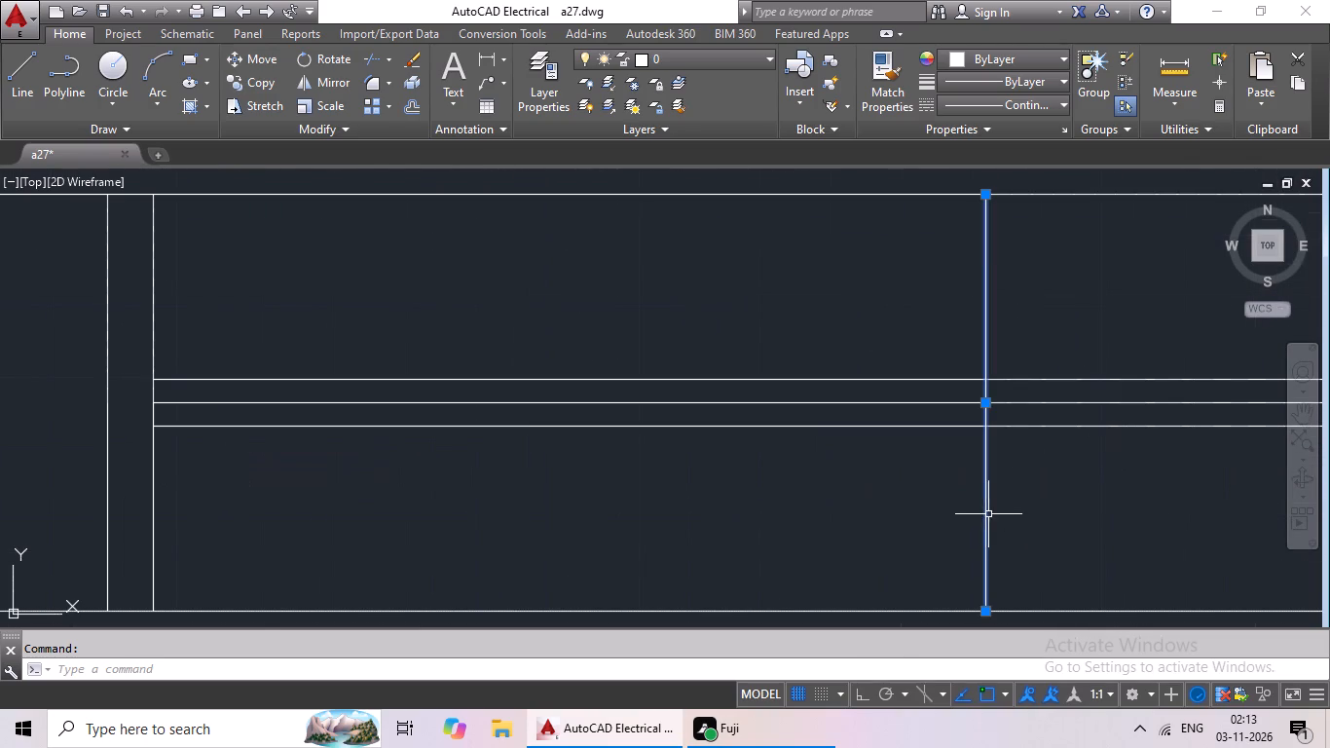
{"action": "key", "text": "Delete"}
{"action": "scroll", "coordinate": [990, 487], "scroll_direction": "down", "scroll_amount": 6}
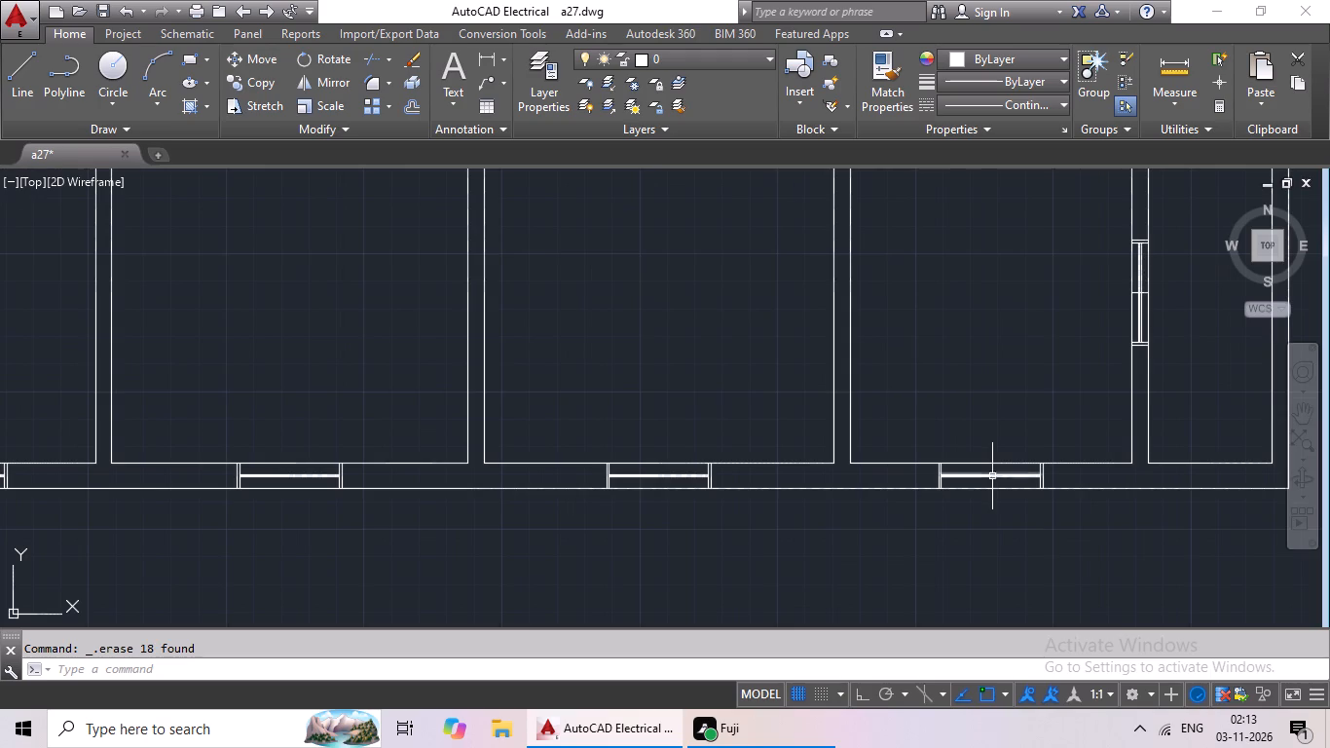
Draw a jamb line across the wall between the northwest veranda and the room south of it, near the wall's east end.
{"action": "scroll", "coordinate": [992, 482], "scroll_direction": "down", "scroll_amount": 3}
{"action": "scroll", "coordinate": [909, 481], "scroll_direction": "down", "scroll_amount": 1}
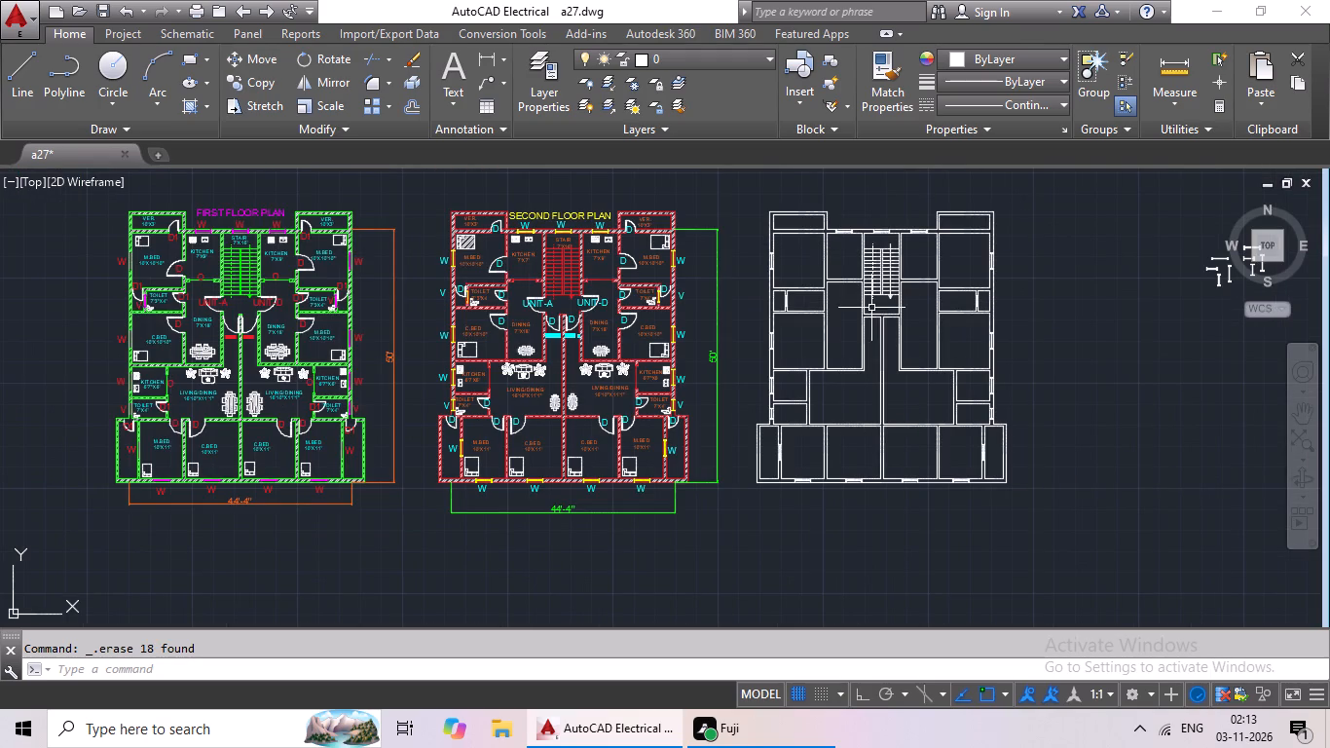
{"action": "middle_click_drag", "start_coordinate": [955, 265], "coordinate": [858, 322]}
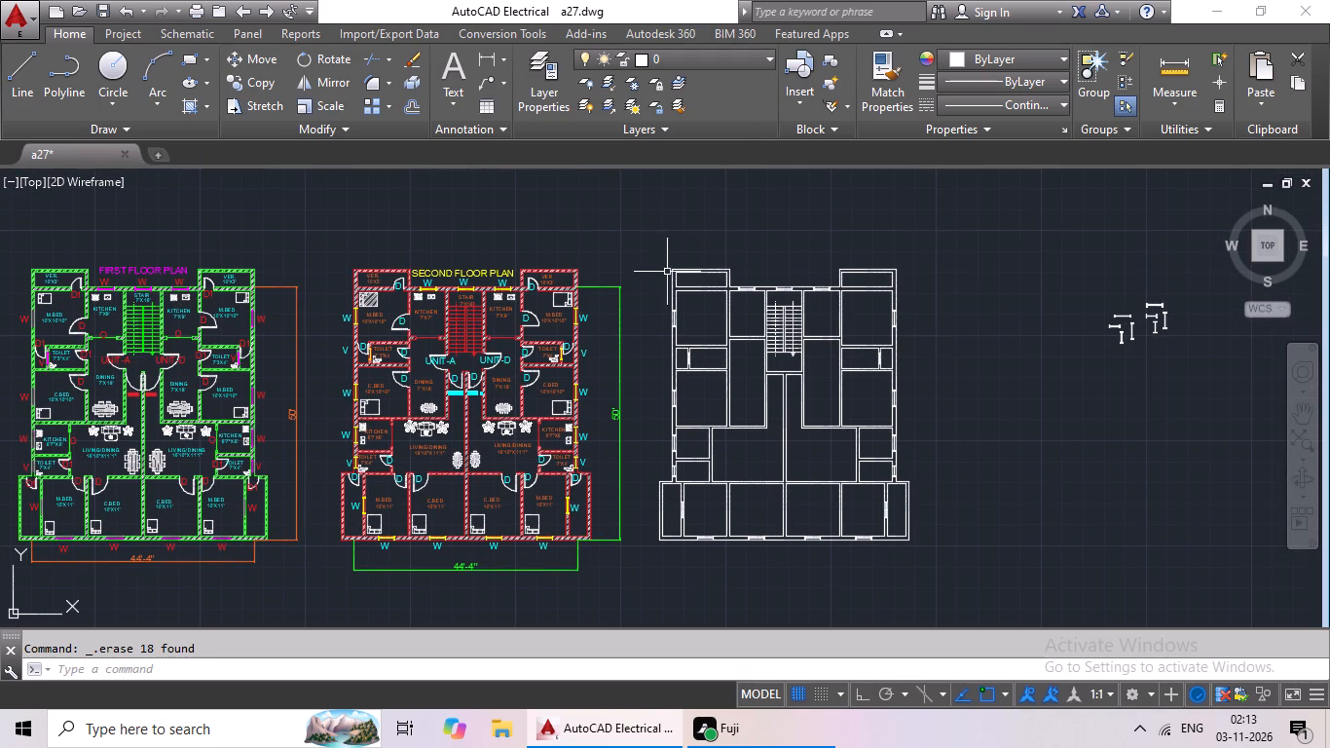
{"action": "scroll", "coordinate": [707, 291], "scroll_direction": "up", "scroll_amount": 2}
{"action": "middle_click_drag", "start_coordinate": [728, 324], "coordinate": [742, 296]}
{"action": "left_click", "coordinate": [18, 63]}
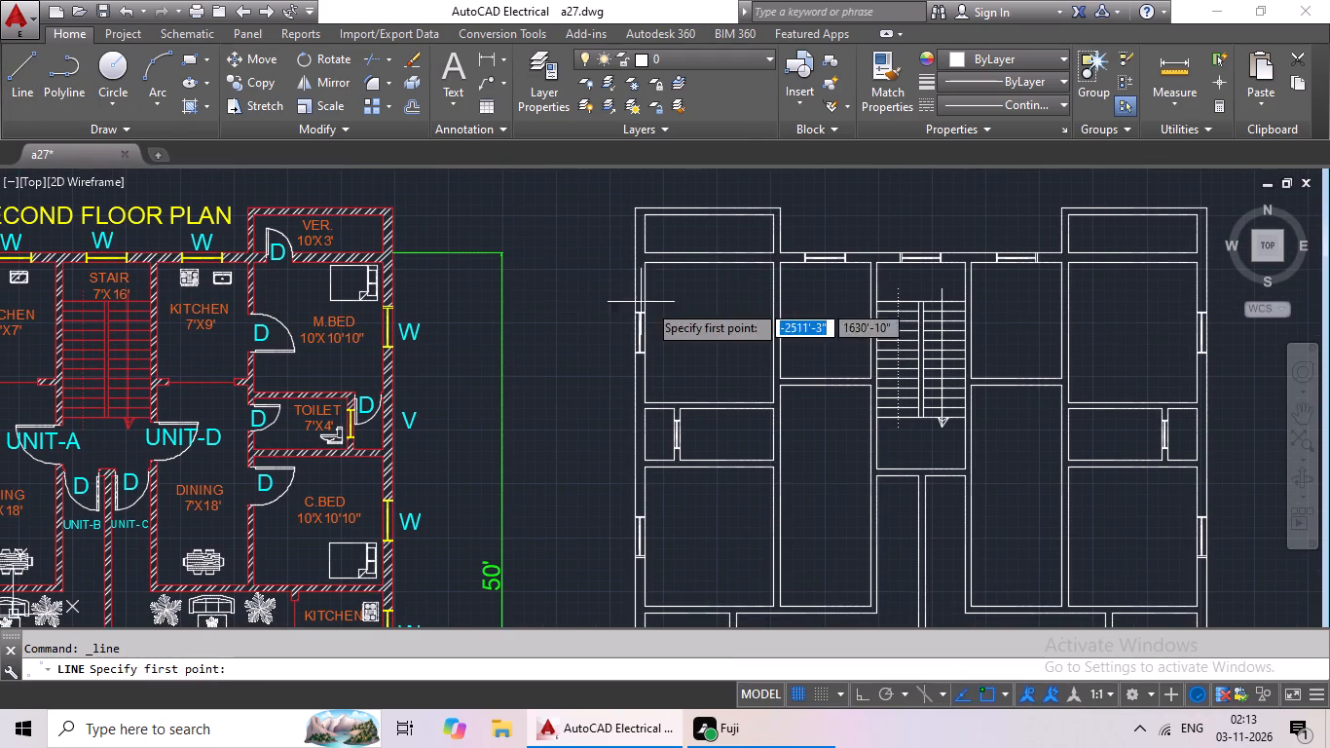
{"action": "middle_click_drag", "start_coordinate": [677, 300], "coordinate": [564, 352]}
{"action": "scroll", "coordinate": [608, 332], "scroll_direction": "up", "scroll_amount": 4}
{"action": "middle_click_drag", "start_coordinate": [621, 350], "coordinate": [510, 517]}
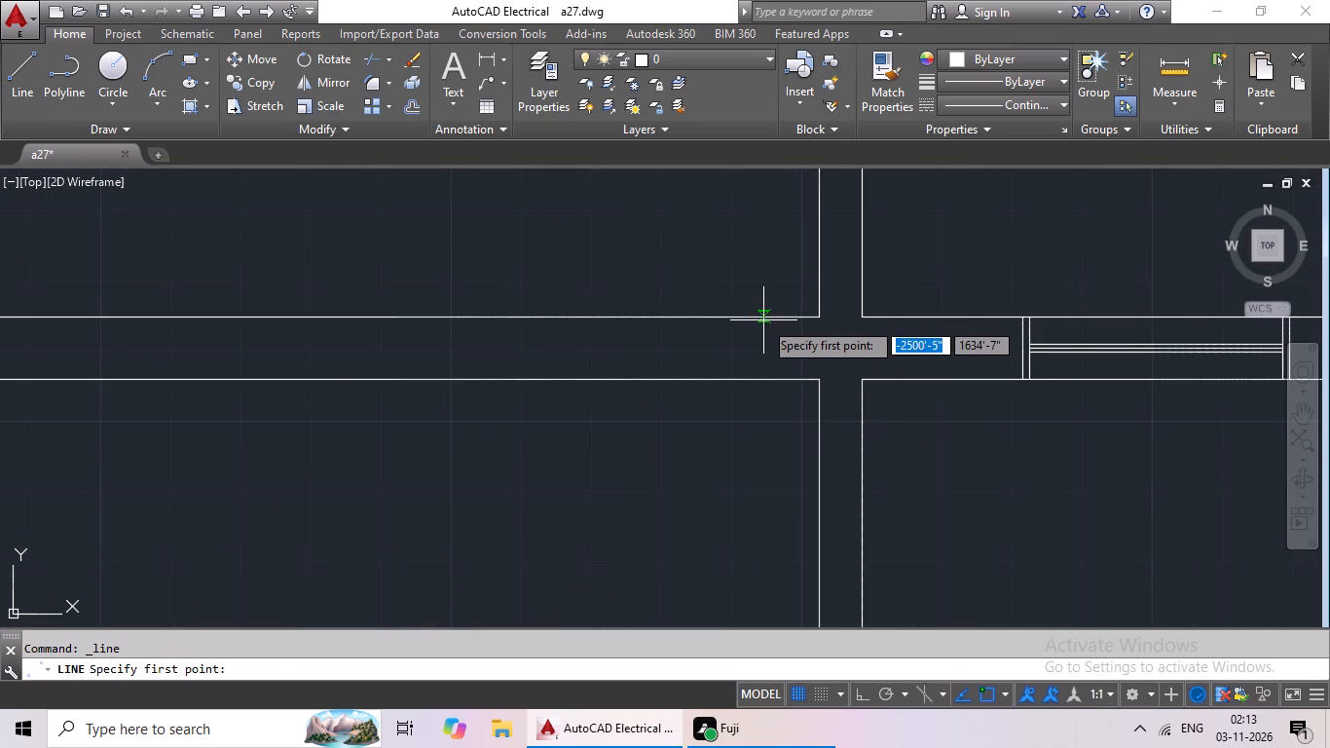
{"action": "left_click_drag", "start_coordinate": [763, 320], "coordinate": [760, 333]}
{"action": "left_click", "coordinate": [766, 378]}
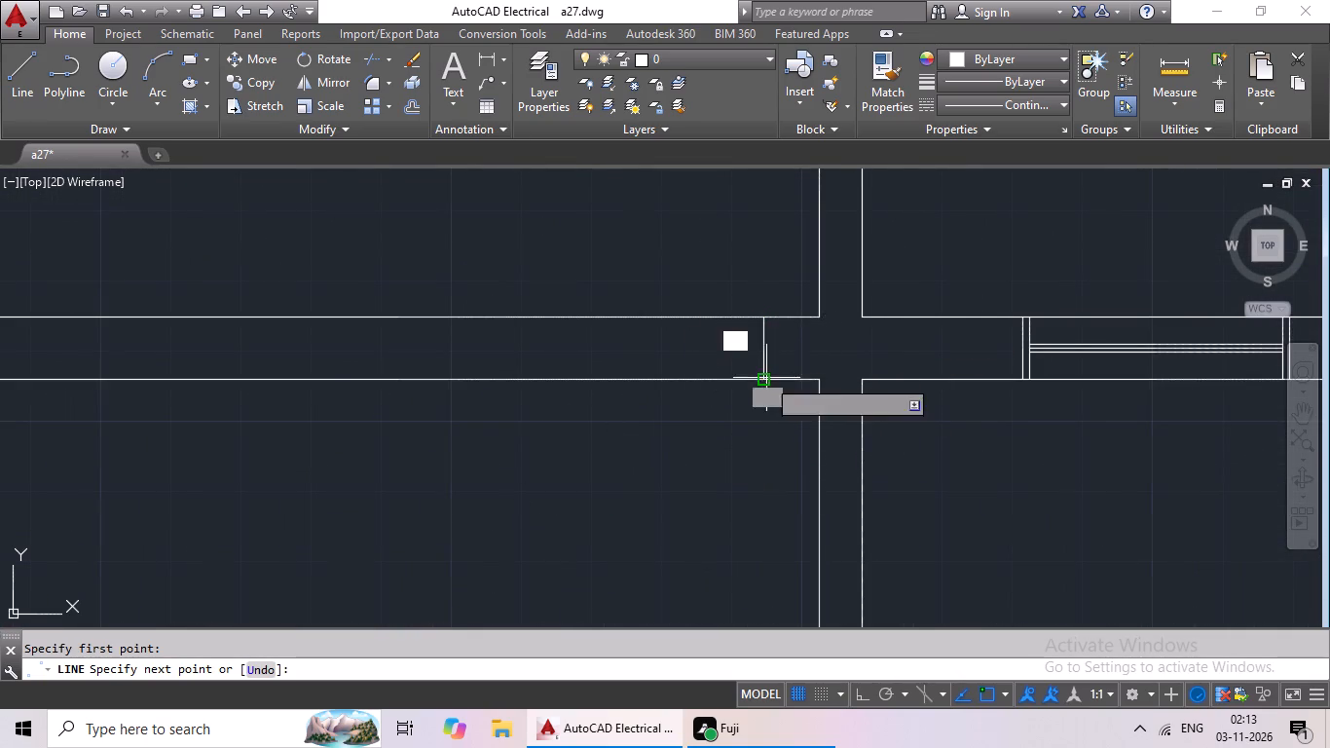
{"action": "key", "text": "Escape"}
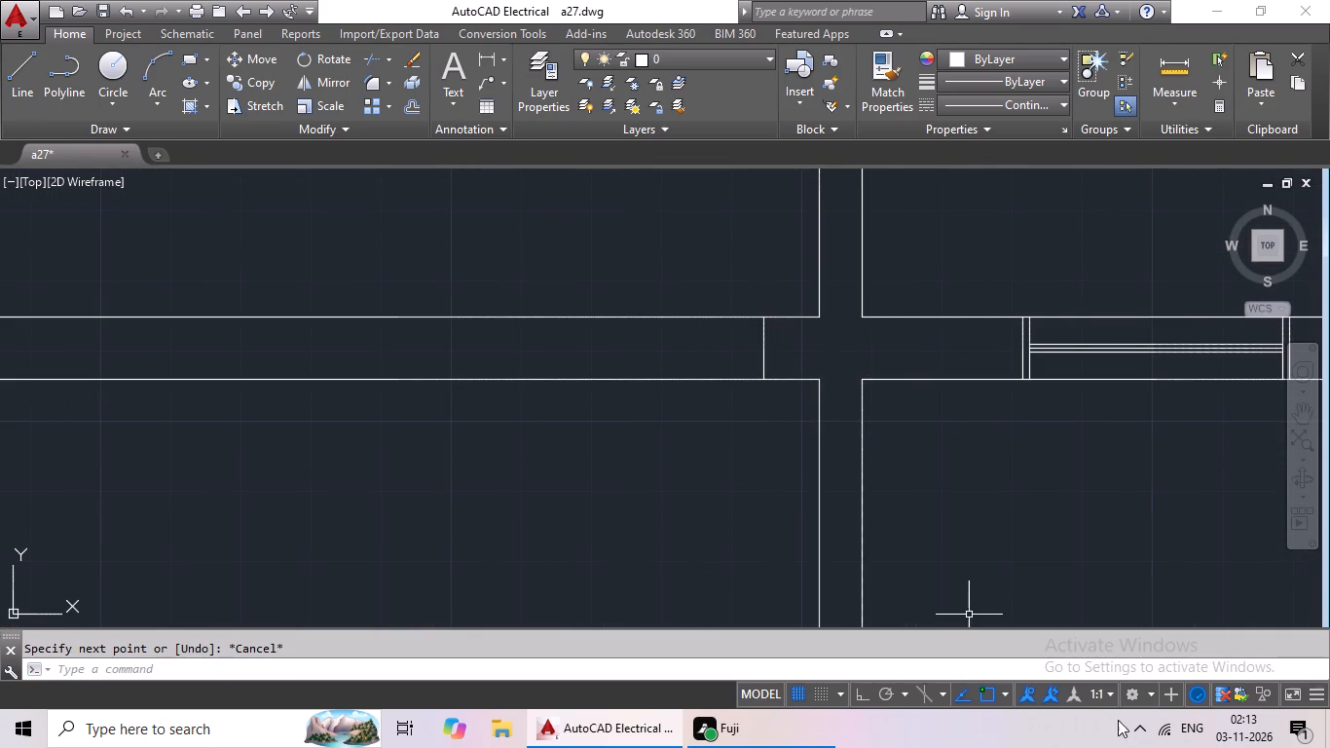
Turn Ortho on and offset the veranda wall's jamb line 2' to the west.
{"action": "left_click", "coordinate": [861, 701]}
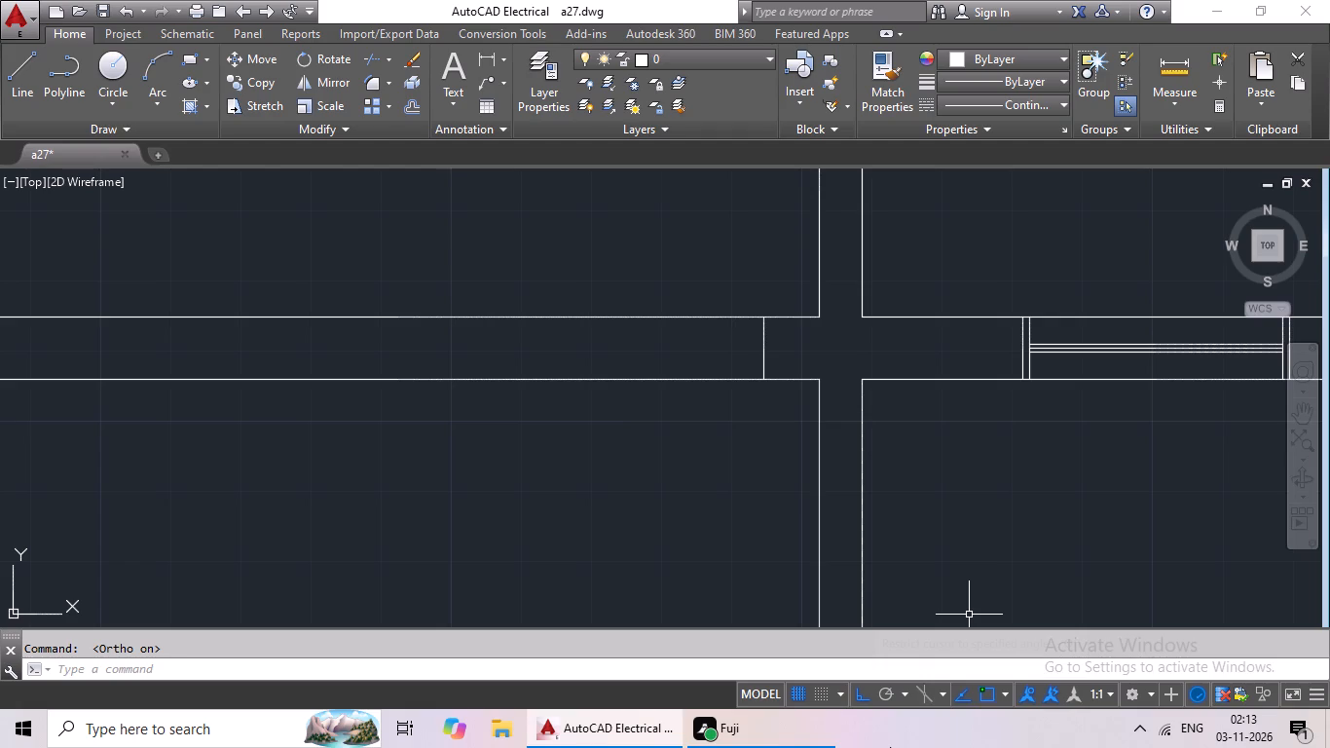
{"action": "key", "text": "Escape"}
{"action": "key", "text": "Escape"}
{"action": "key", "text": "o"}
{"action": "key", "text": "Return"}
{"action": "type", "text": "2'"}
{"action": "key", "text": "Return"}
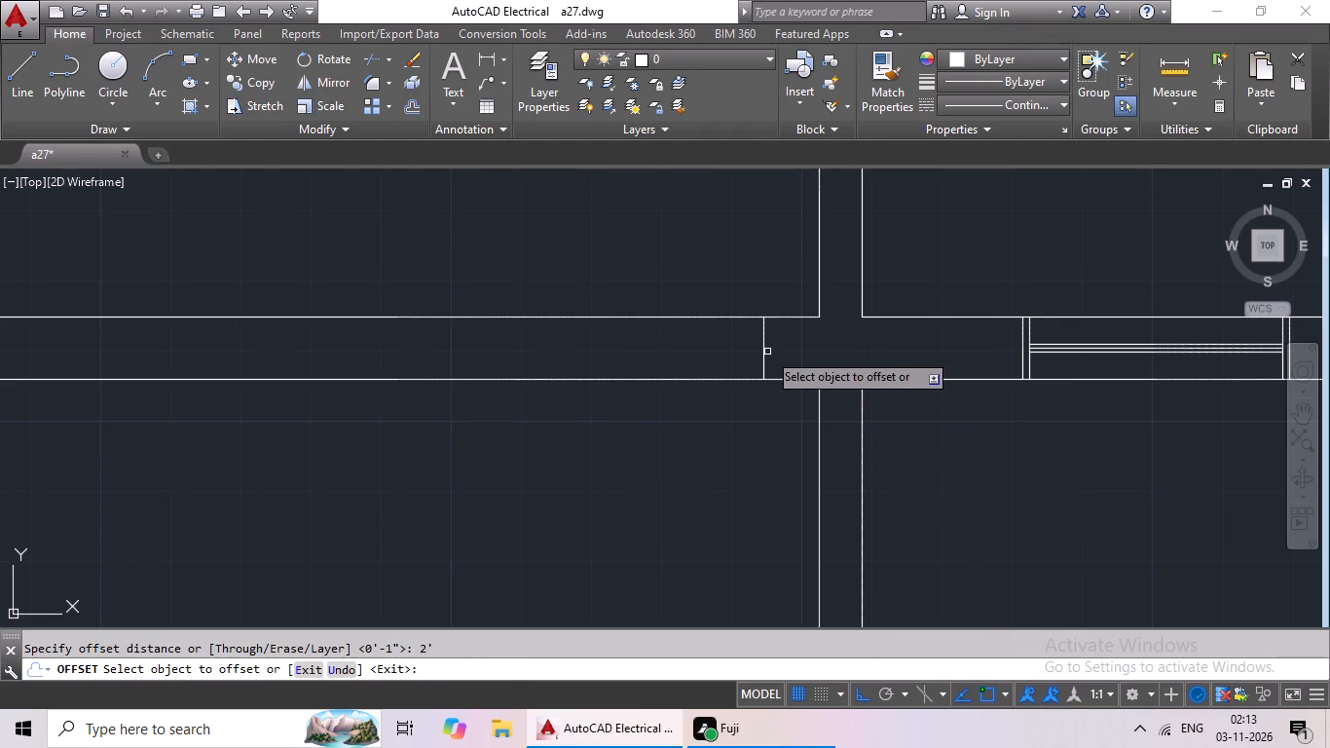
{"action": "left_click_drag", "start_coordinate": [764, 345], "coordinate": [733, 351]}
{"action": "left_click", "coordinate": [639, 359]}
Draw a jamb line across the wall between the northwest corner room and the room west of the stair, near the latter's south end.
{"action": "scroll", "coordinate": [673, 376], "scroll_direction": "down", "scroll_amount": 2}
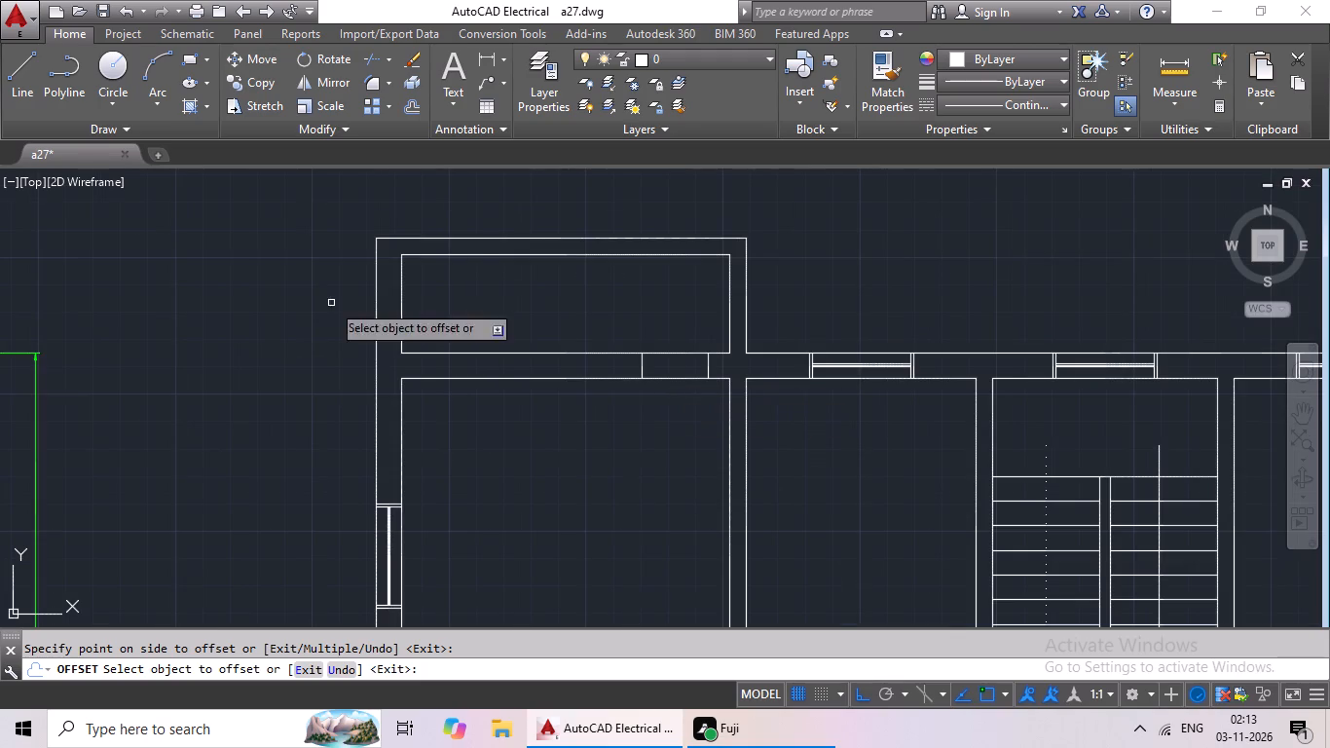
{"action": "left_click", "coordinate": [13, 73]}
{"action": "middle_click_drag", "start_coordinate": [553, 454], "coordinate": [548, 260]}
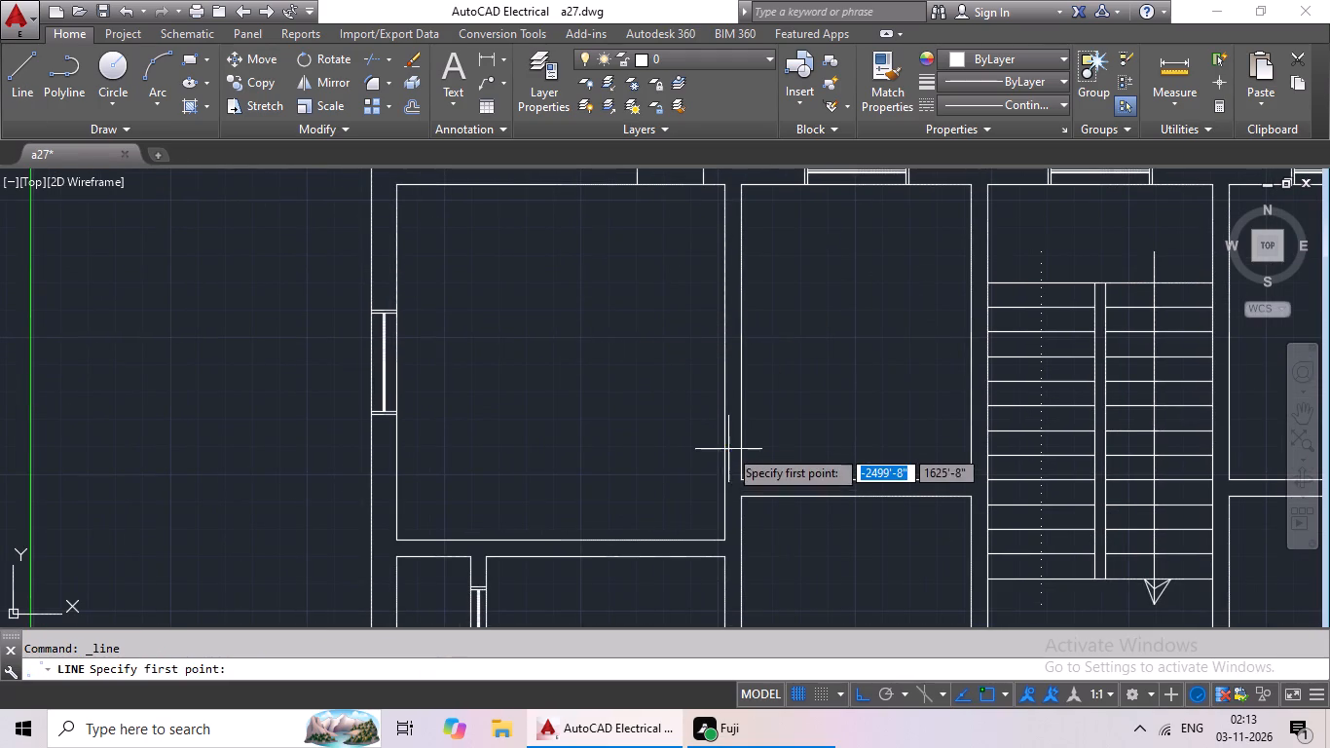
{"action": "left_click", "coordinate": [726, 439]}
{"action": "left_click", "coordinate": [737, 439]}
{"action": "key", "text": "Escape"}
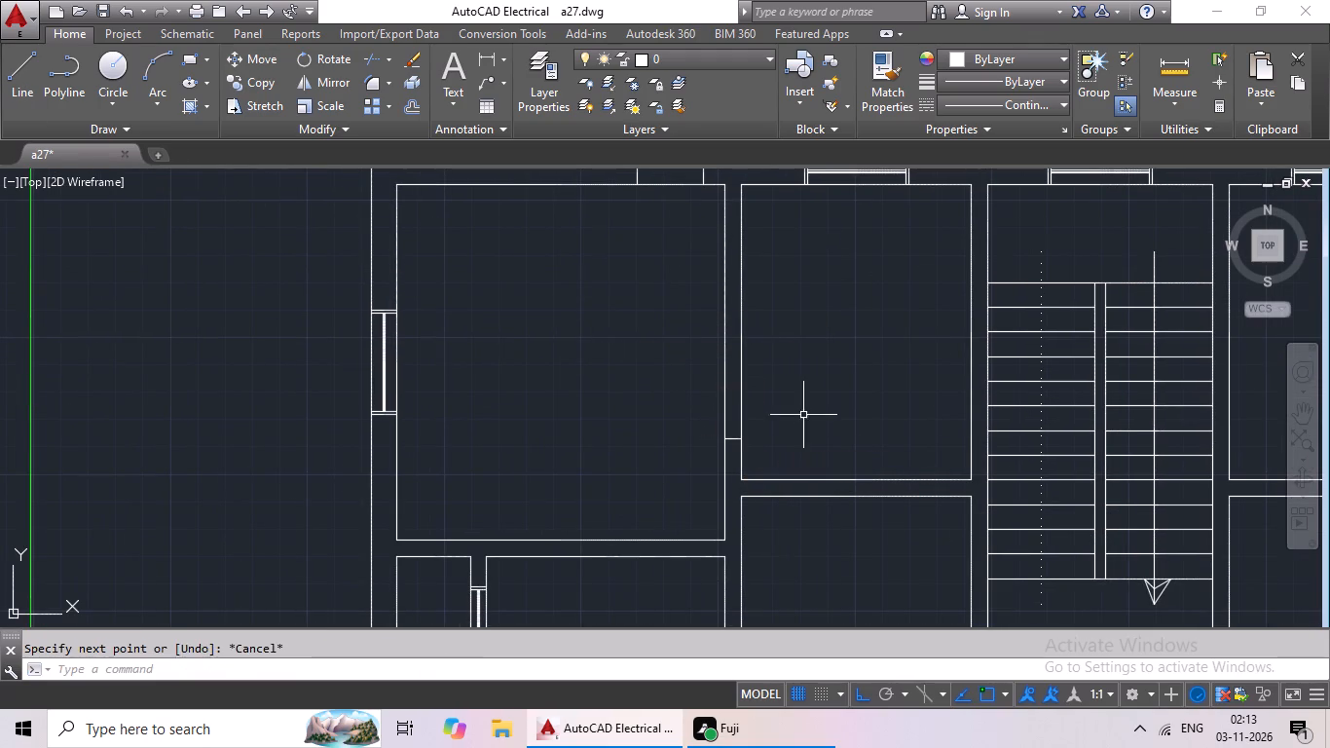
{"action": "key", "text": "Escape"}
Offset the jamb line between the northwest corner room and the room west of the stair 3' to the north.
{"action": "key", "text": "o"}
{"action": "key", "text": "Return"}
{"action": "type", "text": "3'"}
{"action": "key", "text": "Return"}
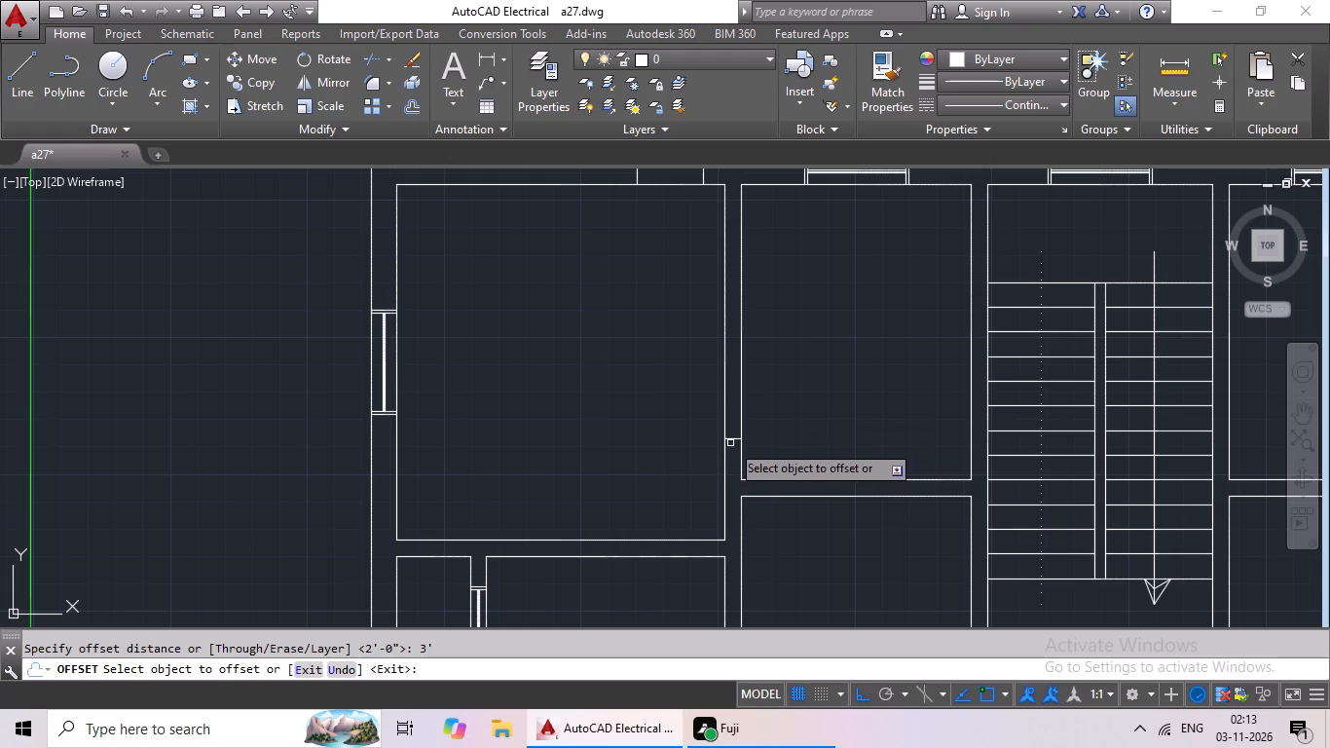
{"action": "left_click_drag", "start_coordinate": [731, 442], "coordinate": [740, 429]}
{"action": "left_click", "coordinate": [752, 409]}
Draw two jamb lines across the south wall of the room west of the stair, one near each end.
{"action": "left_click", "coordinate": [25, 70]}
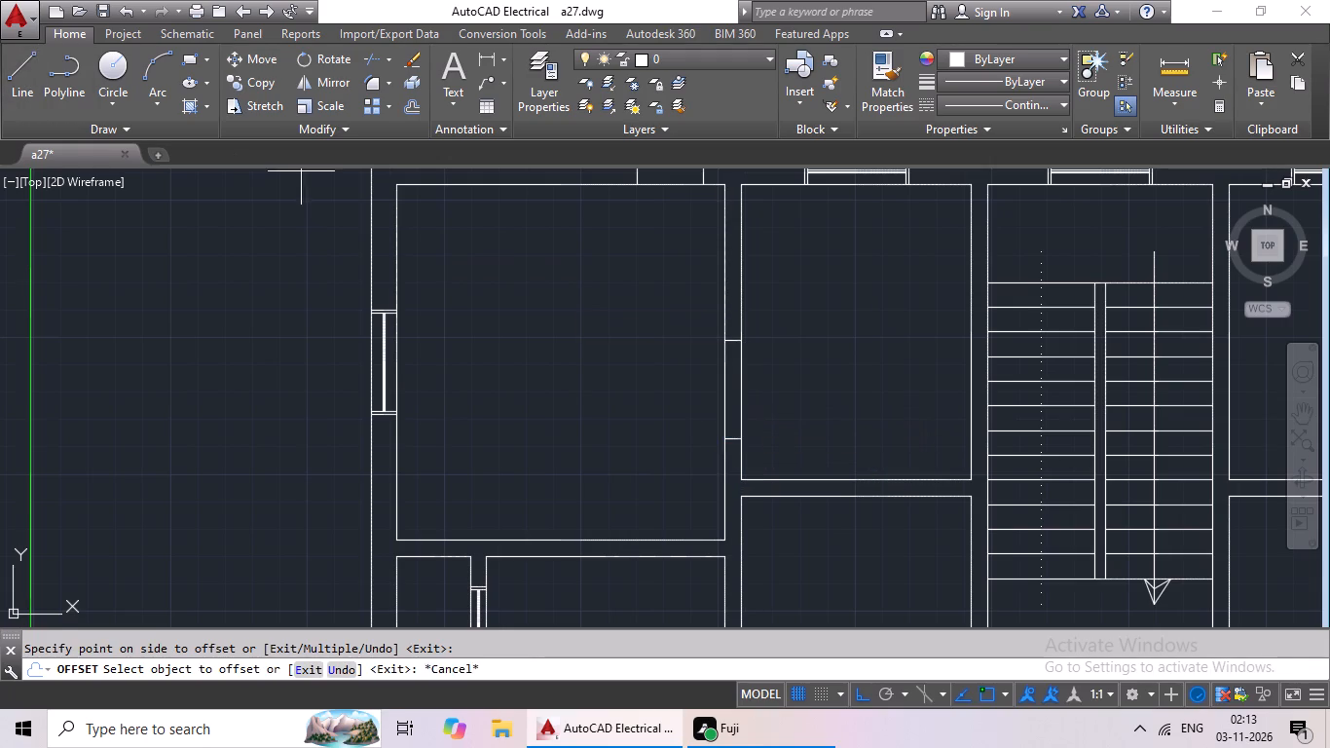
{"action": "scroll", "coordinate": [668, 316], "scroll_direction": "down", "scroll_amount": 1}
{"action": "middle_click_drag", "start_coordinate": [713, 331], "coordinate": [348, 426]}
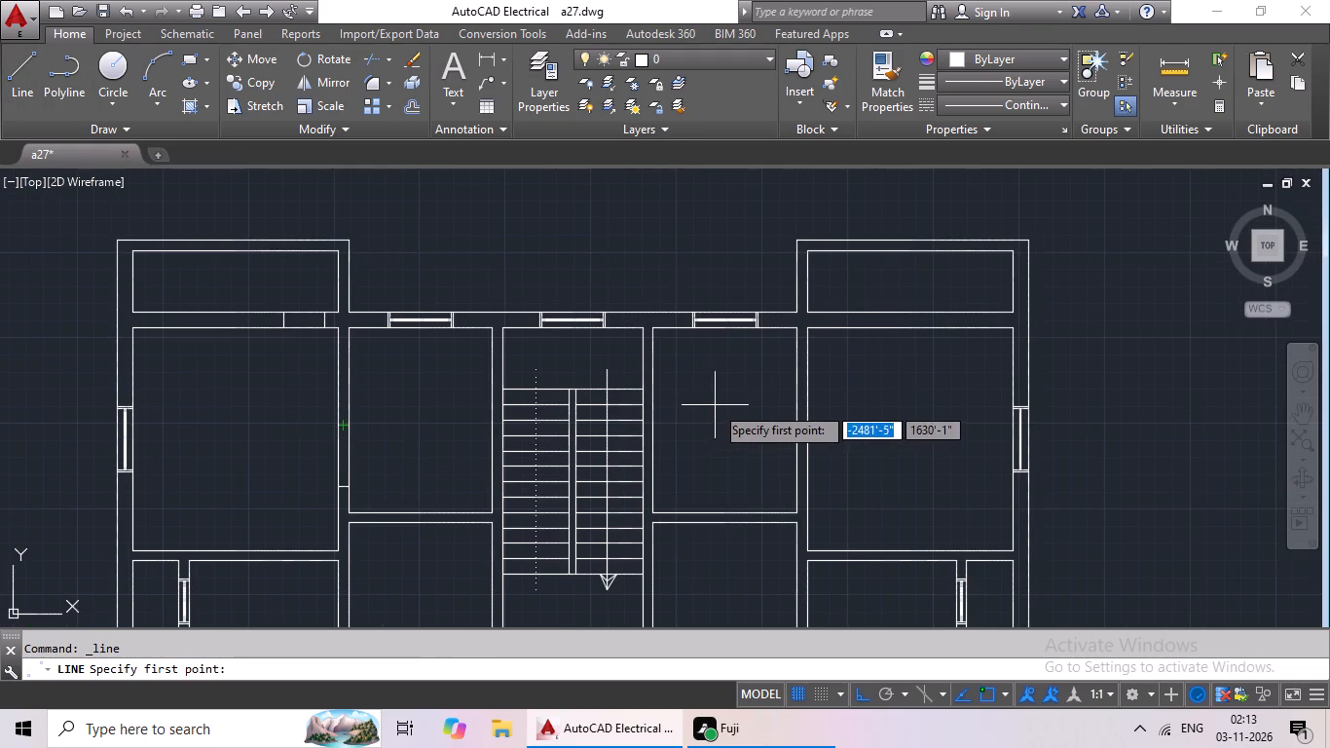
{"action": "middle_click_drag", "start_coordinate": [720, 401], "coordinate": [753, 292]}
{"action": "middle_click_drag", "start_coordinate": [726, 359], "coordinate": [699, 387]}
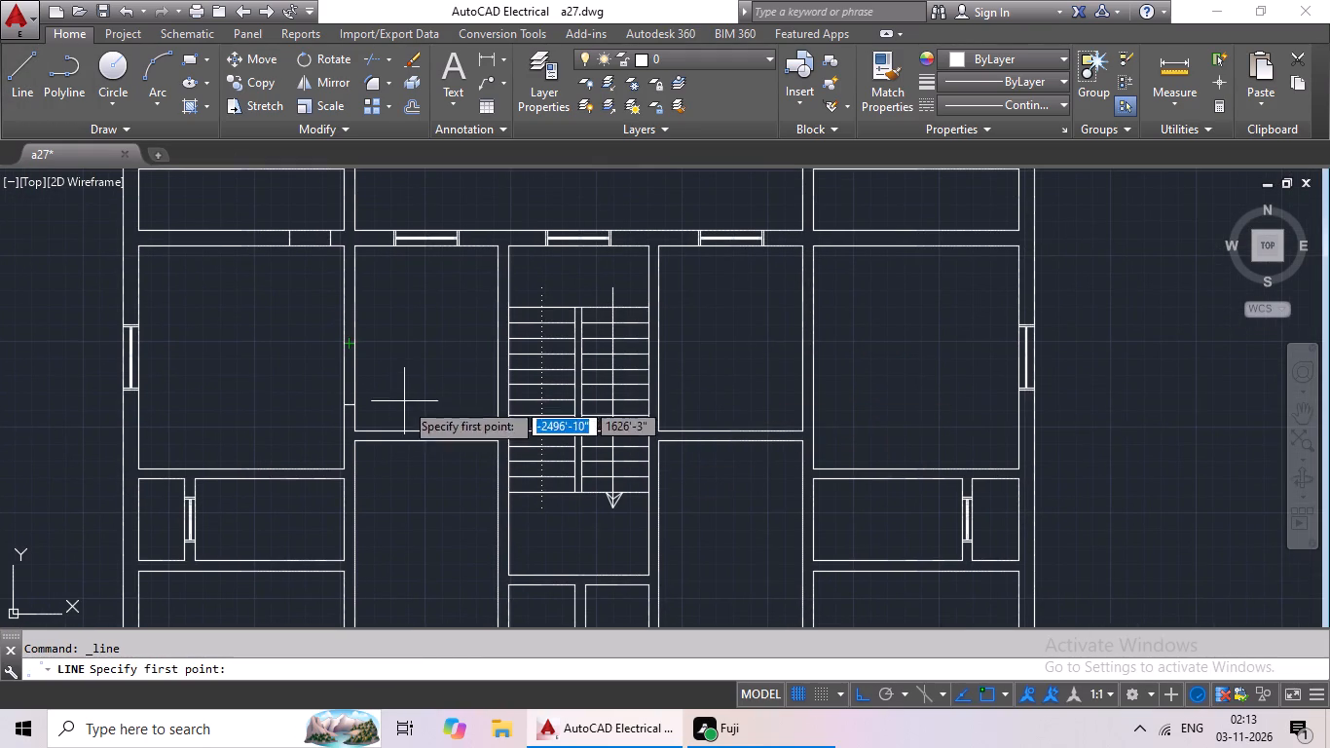
{"action": "middle_click_drag", "start_coordinate": [409, 398], "coordinate": [502, 340]}
{"action": "scroll", "coordinate": [461, 379], "scroll_direction": "up", "scroll_amount": 3}
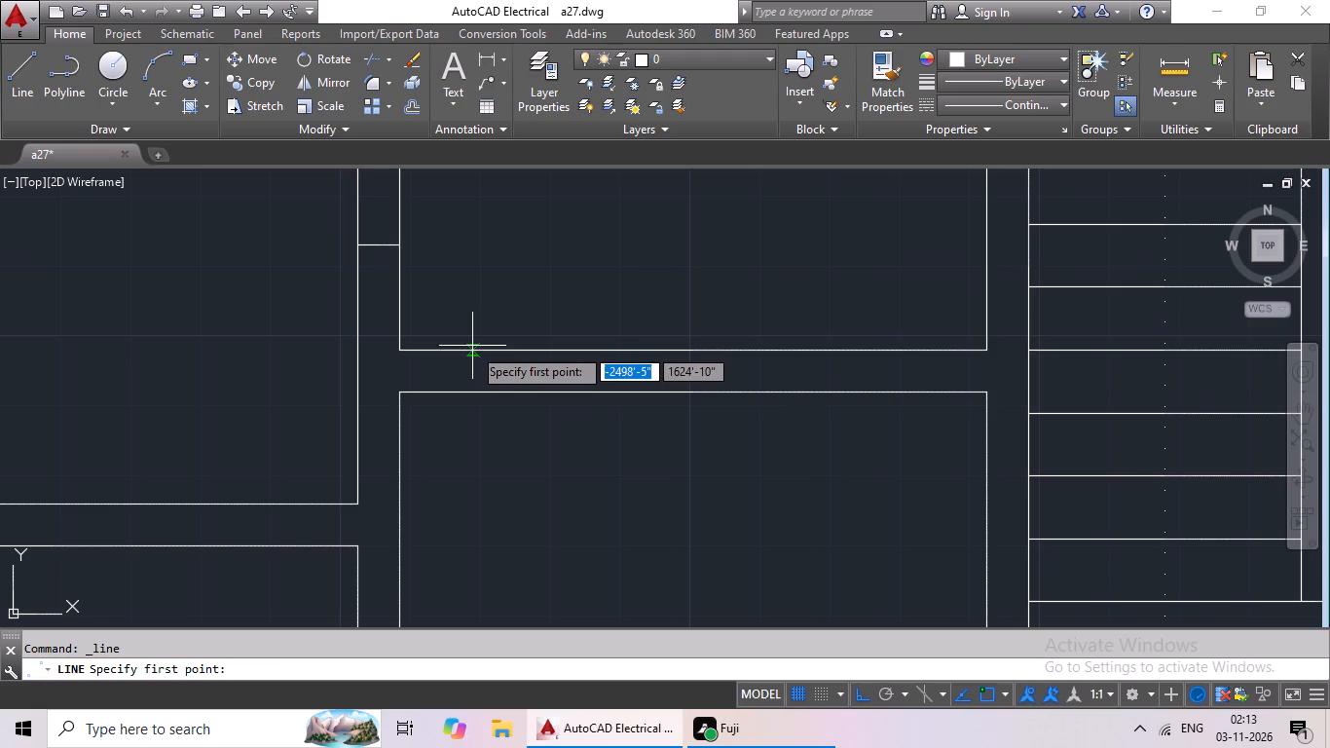
{"action": "left_click", "coordinate": [475, 350]}
{"action": "left_click", "coordinate": [478, 392]}
{"action": "key", "text": "Escape"}
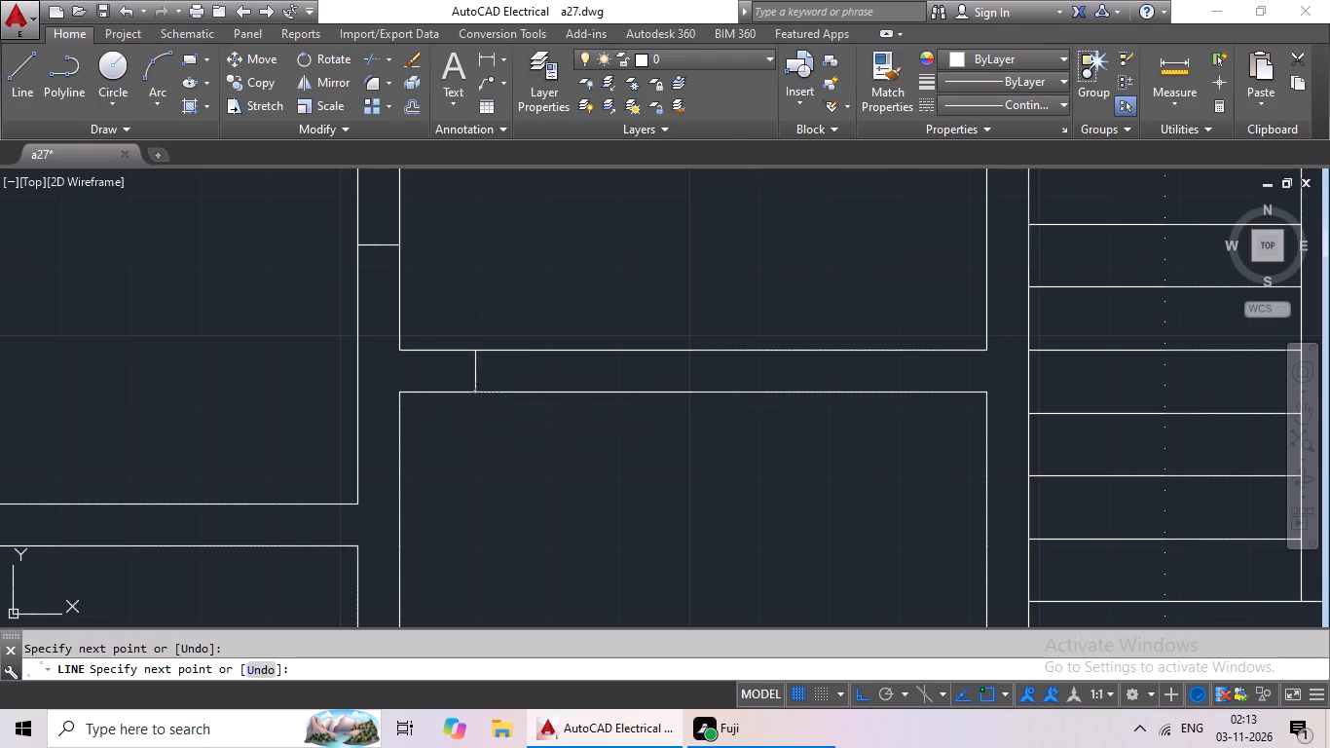
{"action": "left_click_drag", "start_coordinate": [20, 63], "coordinate": [29, 75]}
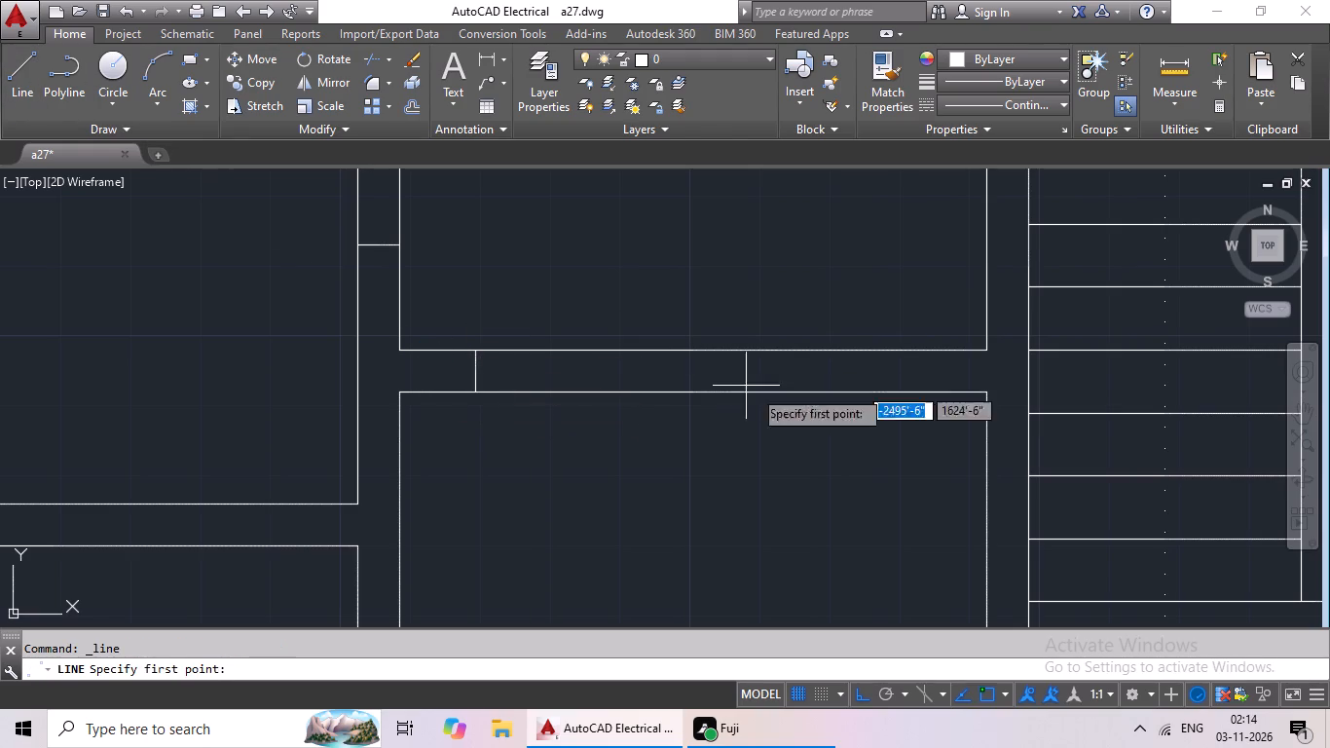
{"action": "left_click_drag", "start_coordinate": [881, 353], "coordinate": [882, 361]}
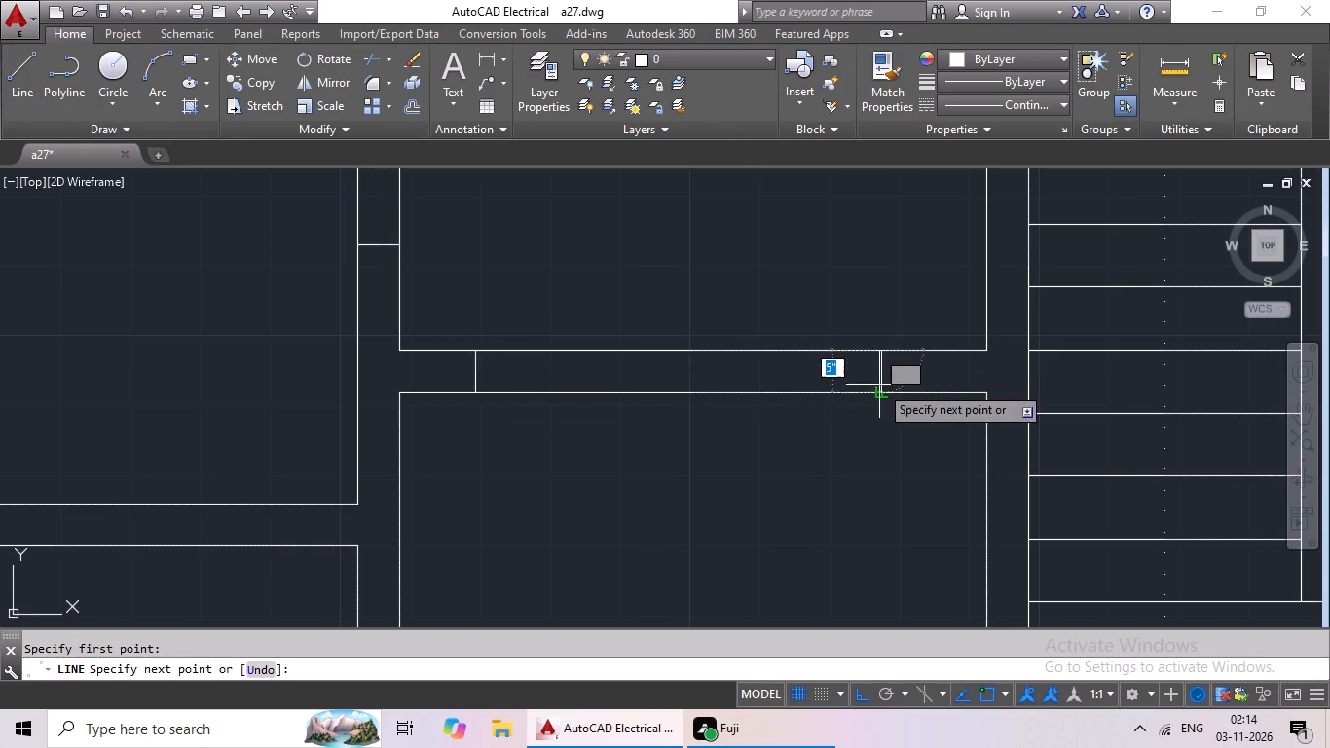
{"action": "left_click", "coordinate": [879, 393]}
{"action": "key", "text": "Escape"}
Connect the midpoints of the two jamb lines in that south wall with a horizontal line.
{"action": "left_click", "coordinate": [16, 91]}
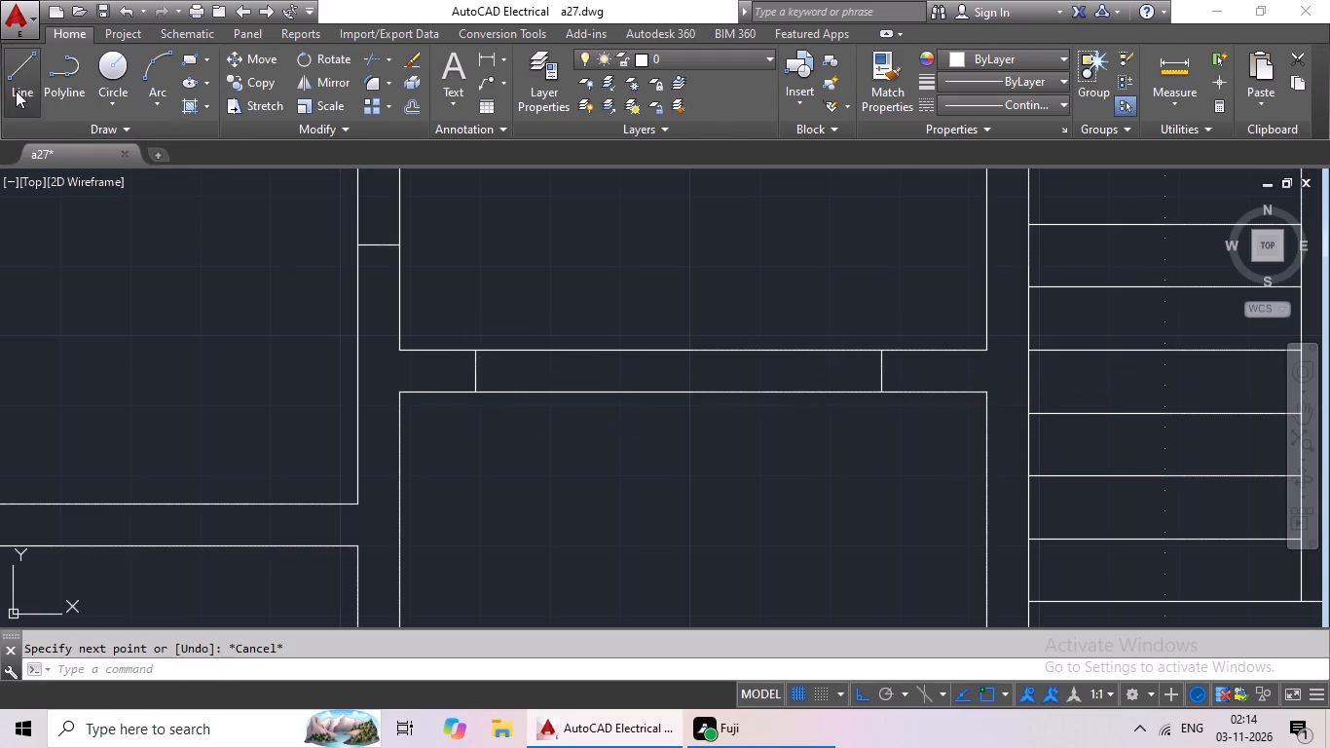
{"action": "left_click", "coordinate": [475, 376]}
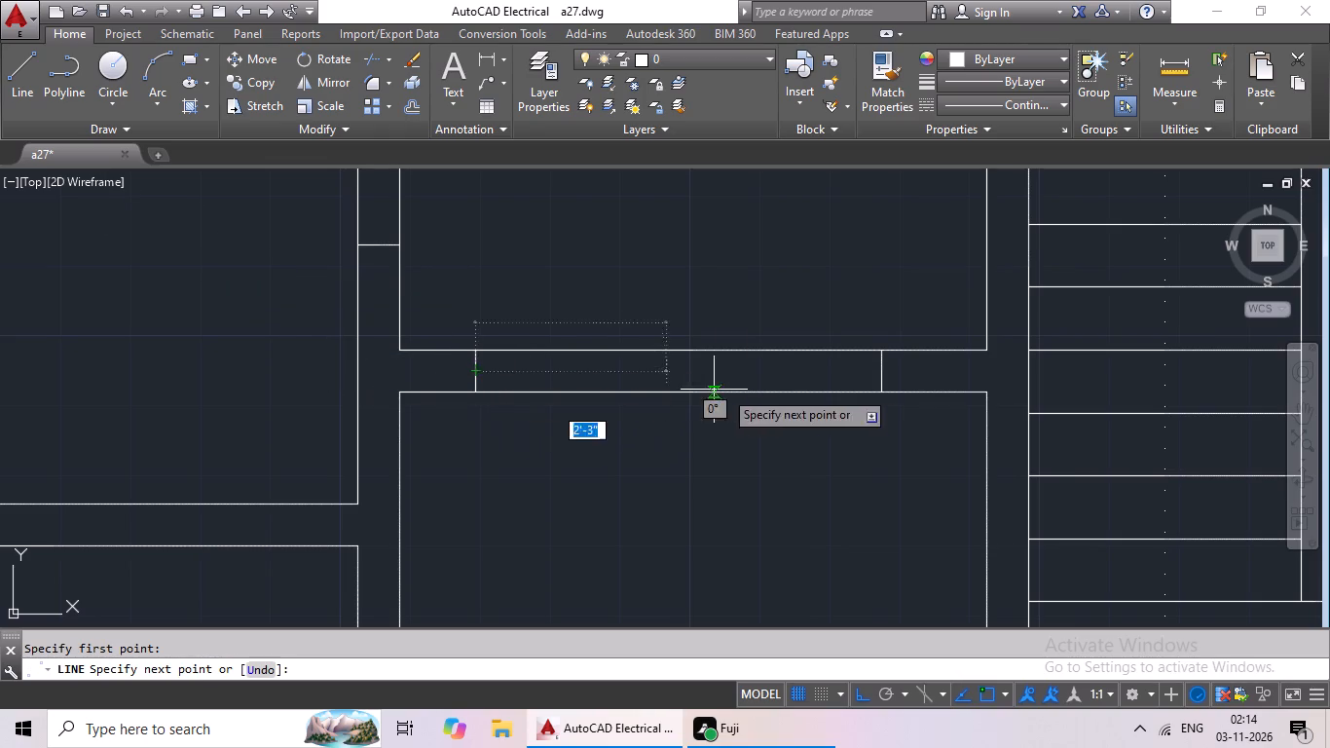
{"action": "left_click", "coordinate": [880, 367]}
{"action": "key", "text": "Escape"}
{"action": "key", "text": "Escape"}
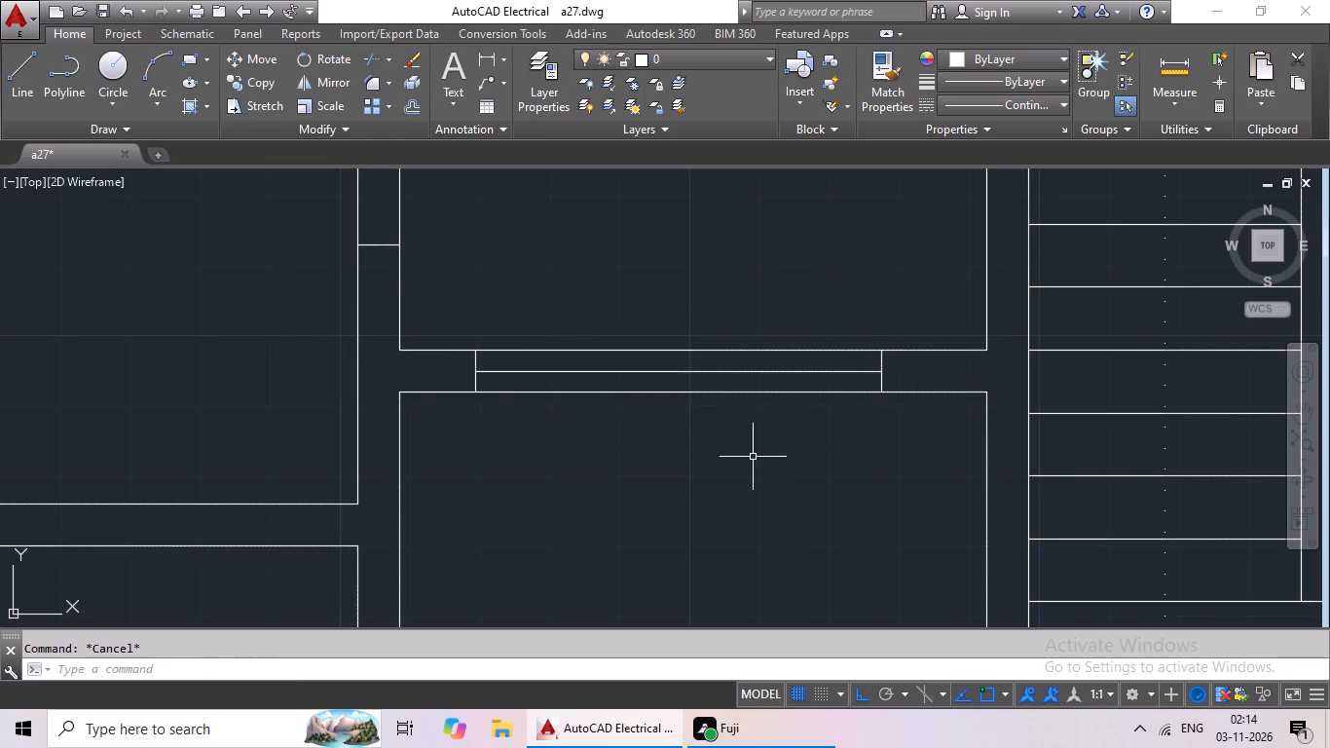
Draw two jamb lines across the south wall of the room east of the stair, one near each end.
{"action": "left_click", "coordinate": [15, 89]}
{"action": "scroll", "coordinate": [580, 378], "scroll_direction": "down", "scroll_amount": 2}
{"action": "middle_click_drag", "start_coordinate": [611, 385], "coordinate": [235, 616]}
{"action": "middle_click_drag", "start_coordinate": [677, 429], "coordinate": [731, 310]}
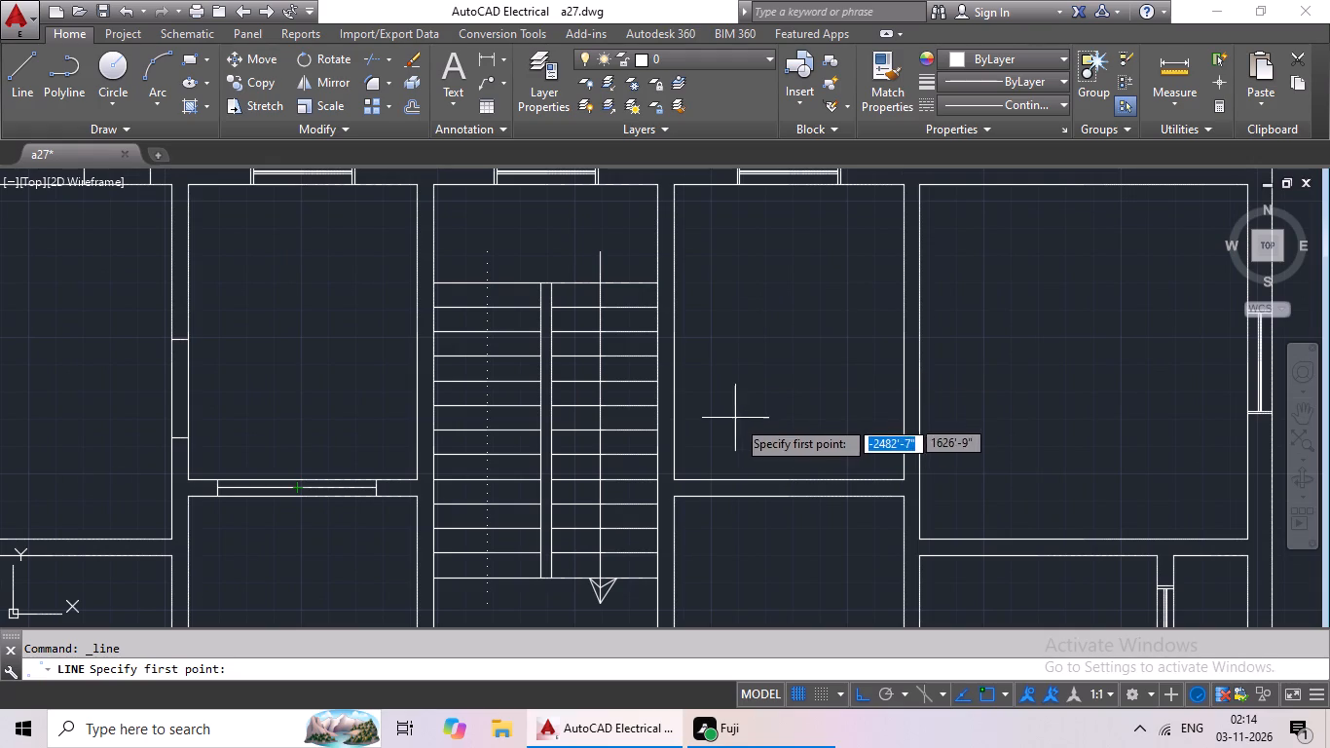
{"action": "scroll", "coordinate": [753, 492], "scroll_direction": "up", "scroll_amount": 3}
{"action": "scroll", "coordinate": [736, 487], "scroll_direction": "down", "scroll_amount": 2}
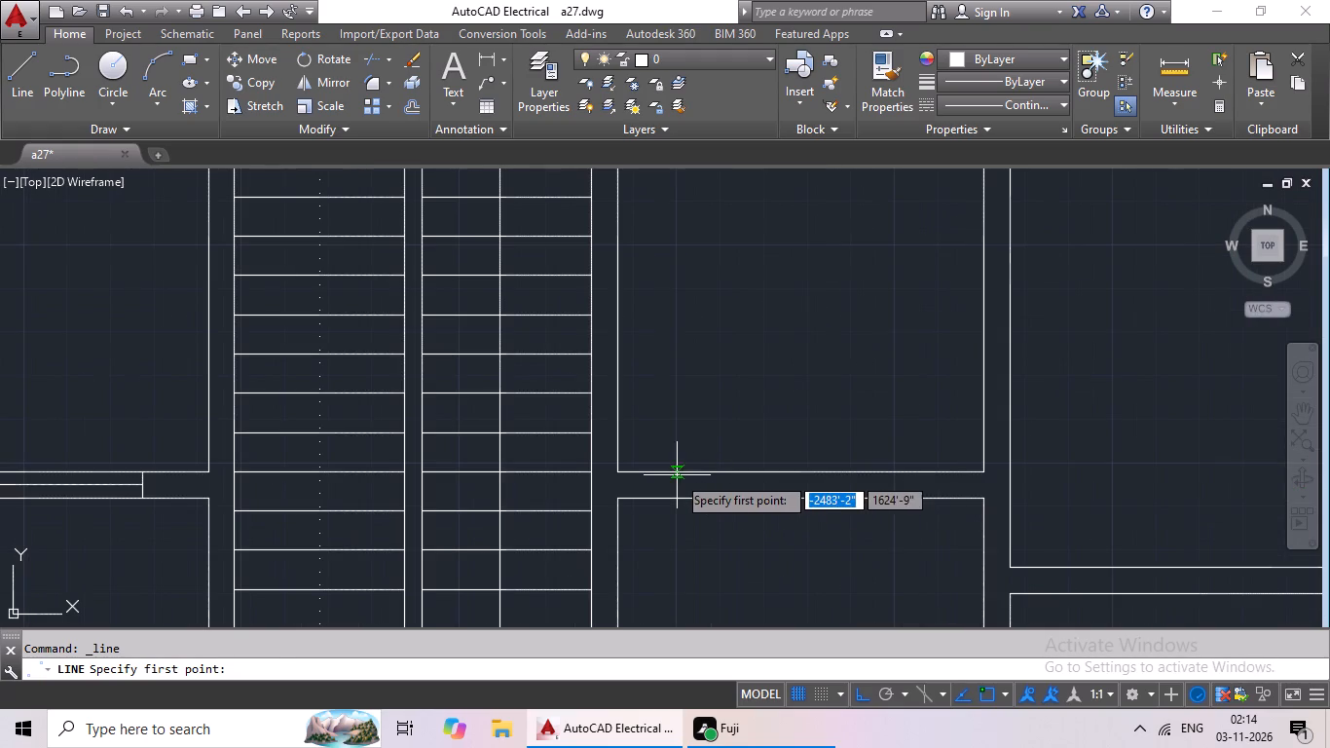
{"action": "left_click", "coordinate": [676, 475]}
{"action": "left_click", "coordinate": [680, 500]}
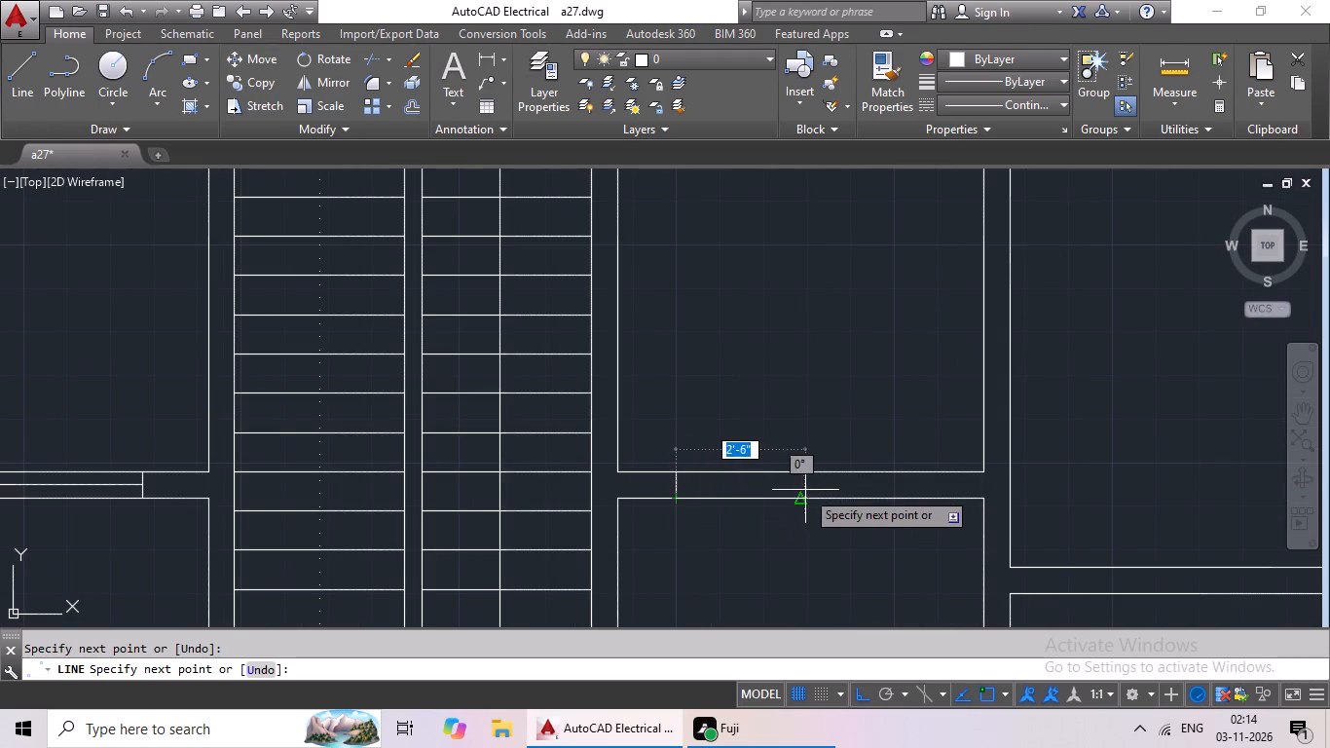
{"action": "key", "text": "Escape"}
{"action": "key", "text": "Escape"}
{"action": "left_click", "coordinate": [8, 78]}
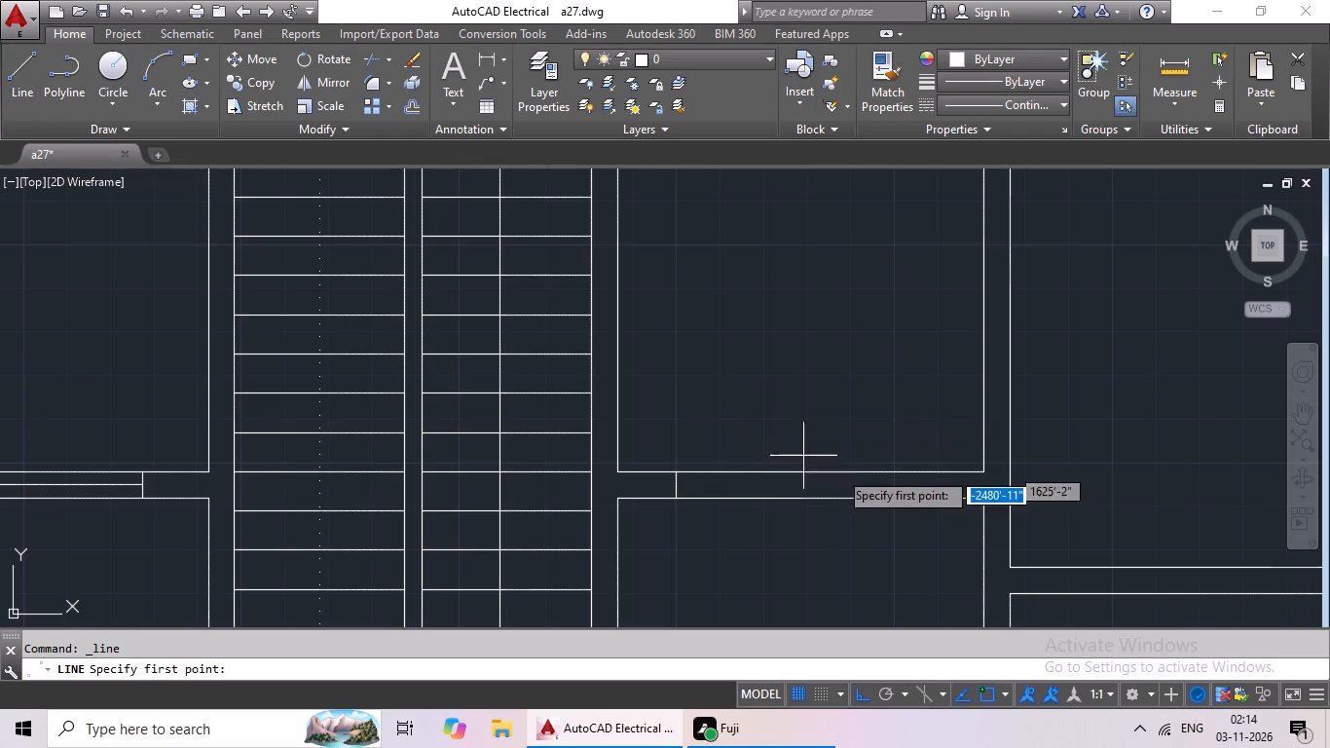
{"action": "left_click", "coordinate": [916, 472]}
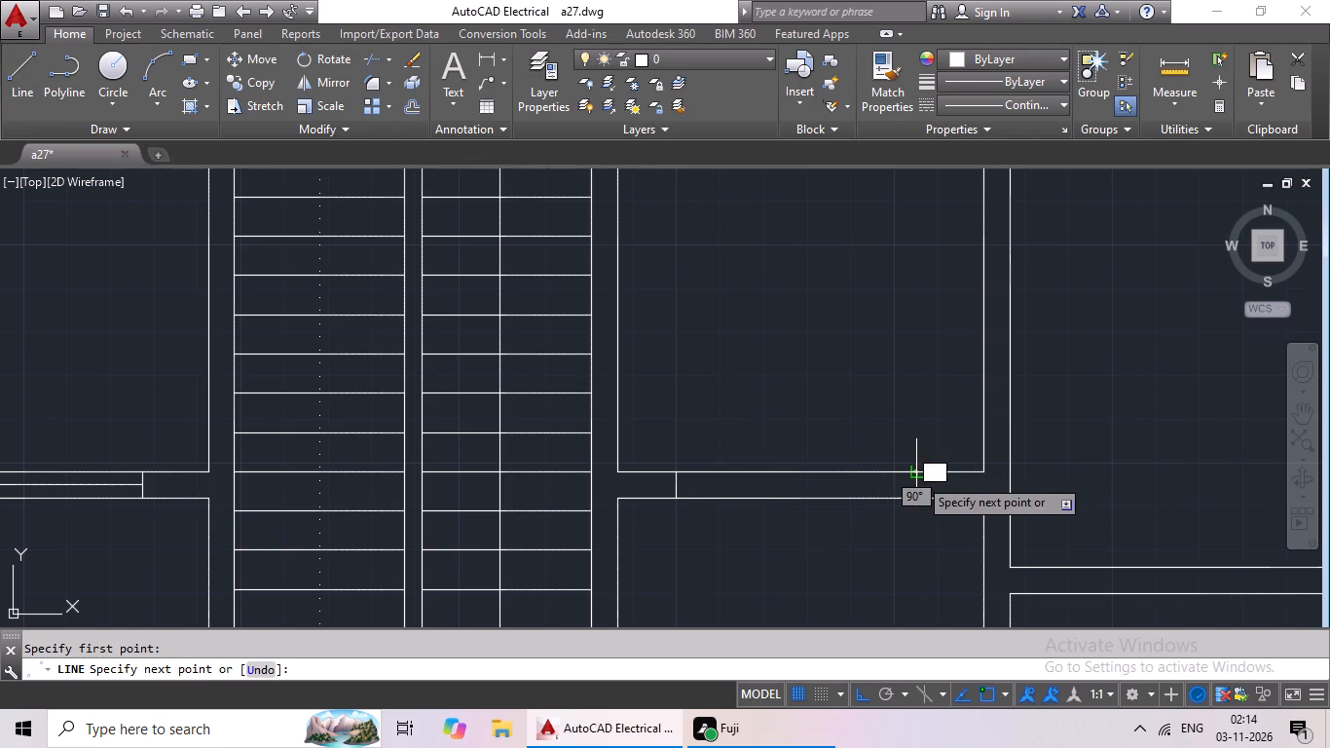
{"action": "left_click", "coordinate": [919, 497]}
{"action": "key", "text": "Escape"}
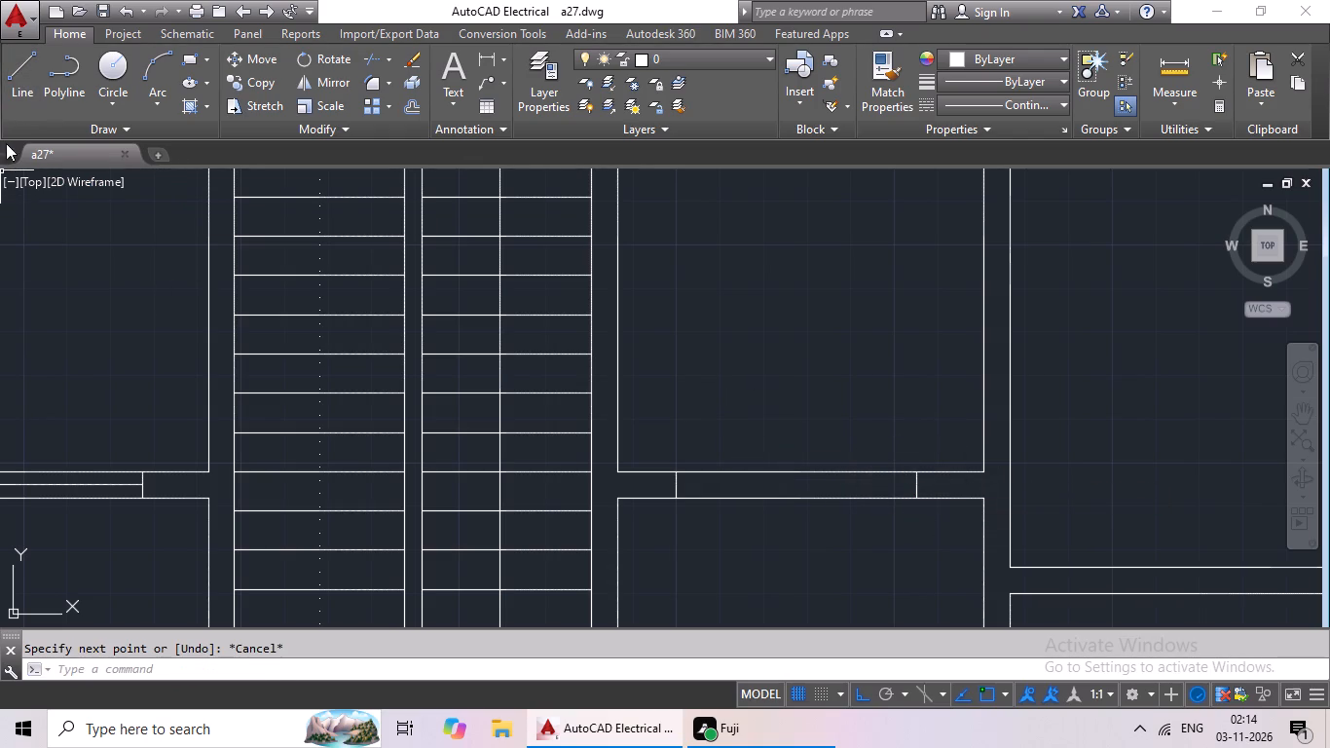
Connect the midpoints of the two jamb lines south of the room east of the stair with a horizontal line.
{"action": "left_click", "coordinate": [14, 87]}
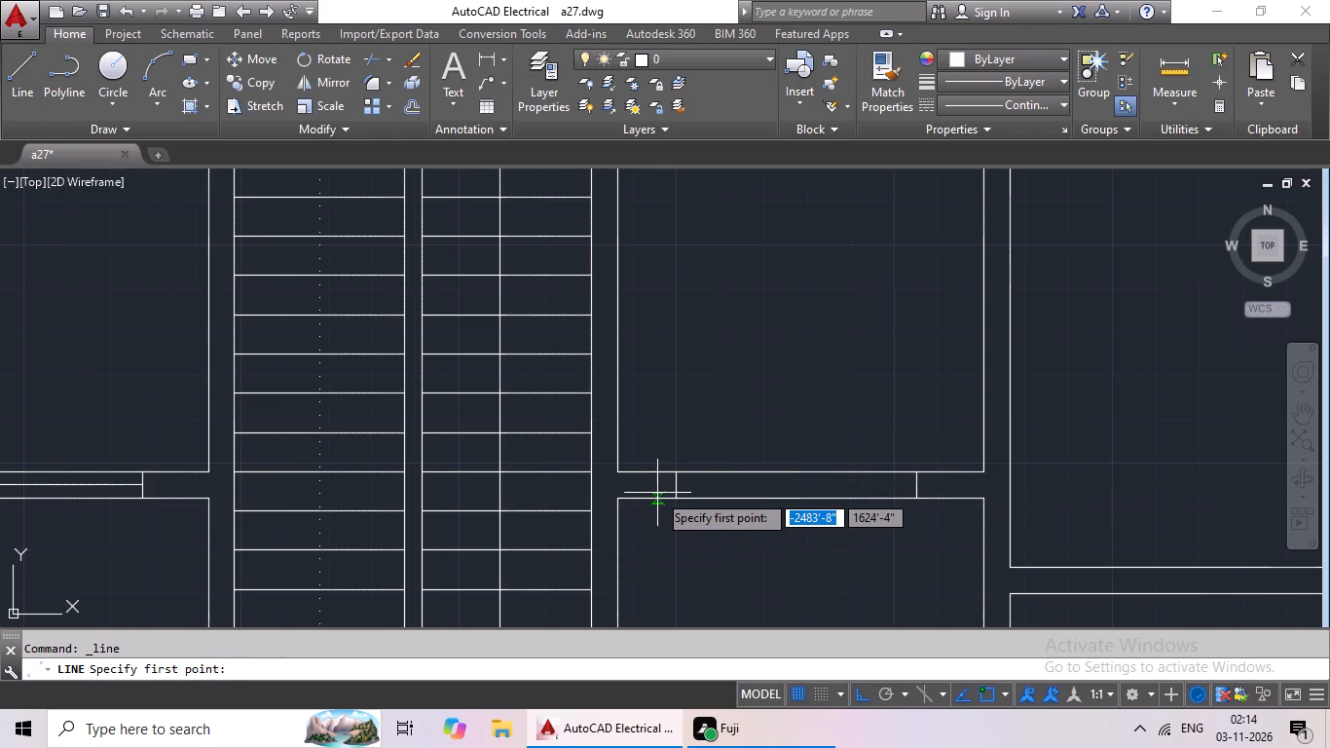
{"action": "scroll", "coordinate": [678, 505], "scroll_direction": "up", "scroll_amount": 2}
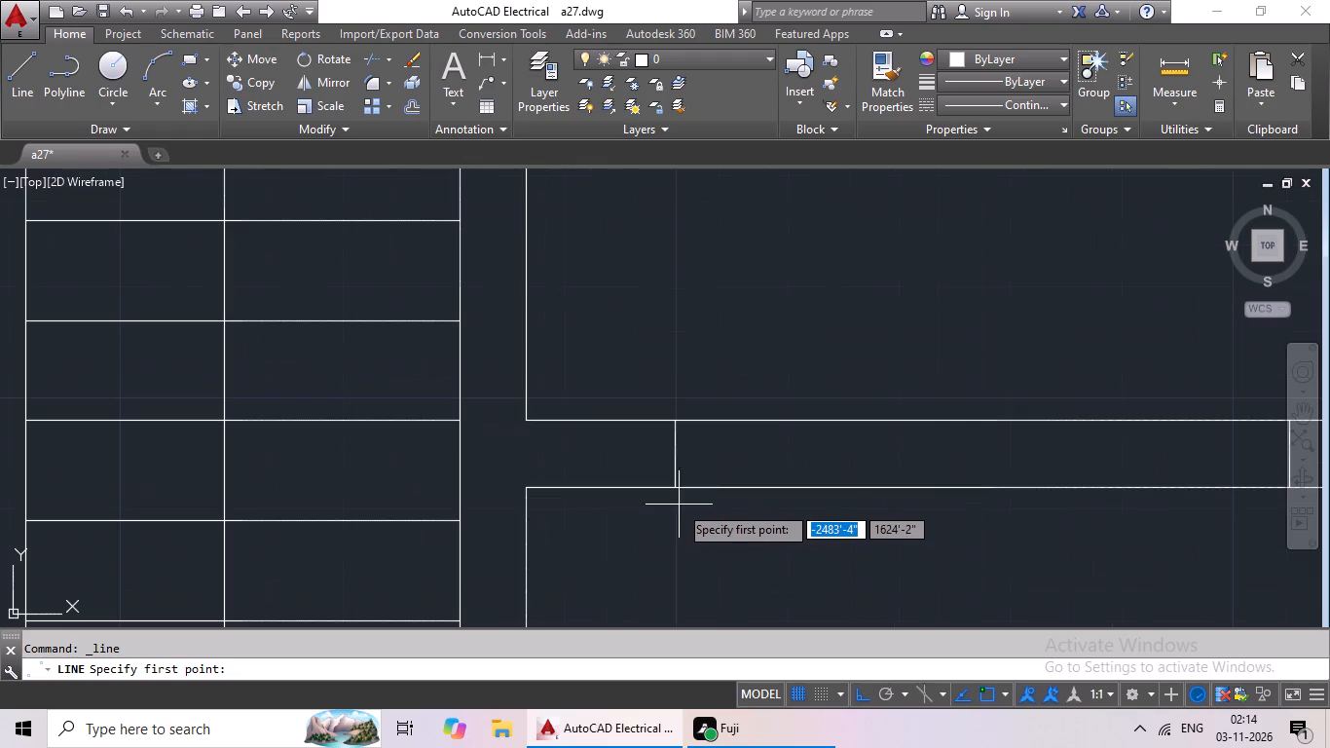
{"action": "left_click", "coordinate": [675, 453]}
{"action": "middle_click_drag", "start_coordinate": [815, 471], "coordinate": [469, 533]}
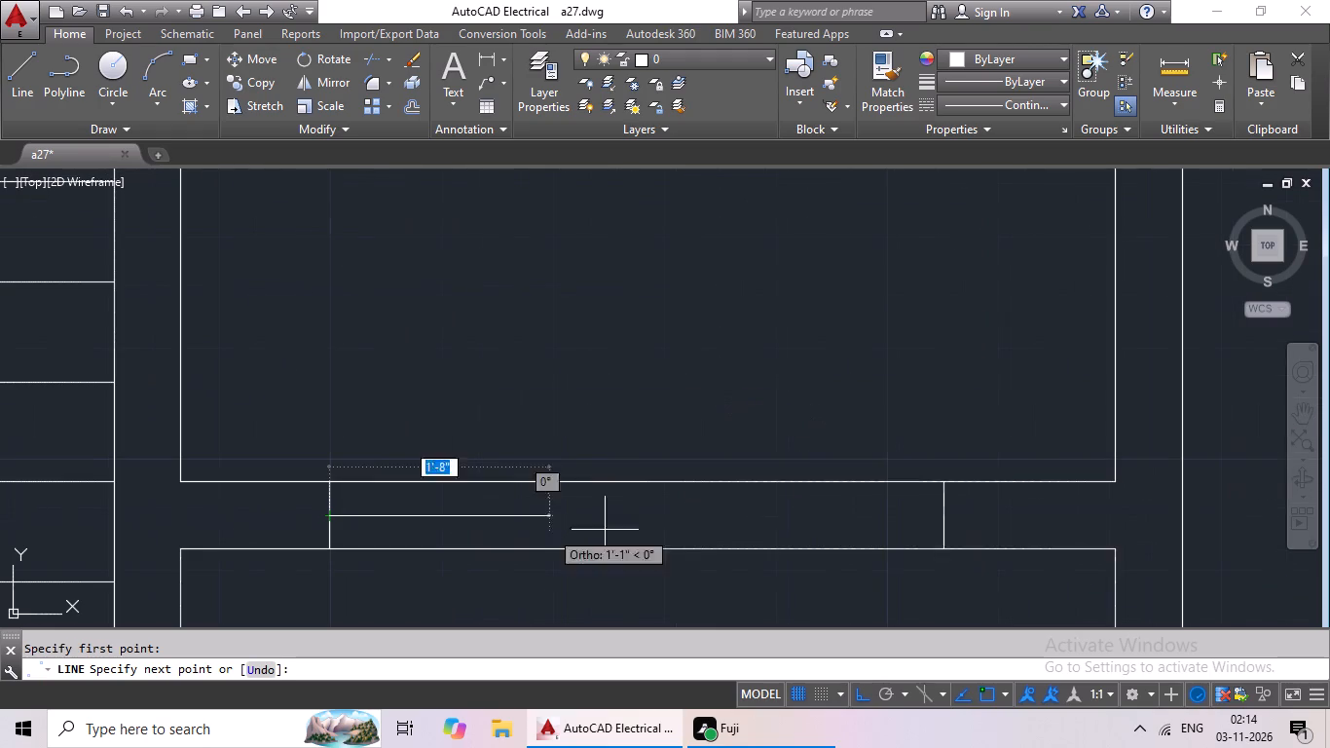
{"action": "left_click", "coordinate": [942, 517]}
{"action": "key", "text": "Escape"}
Draw a jamb line across the wall between the room east of the stair and the northeast bedroom, near its south end.
{"action": "scroll", "coordinate": [1048, 527], "scroll_direction": "down", "scroll_amount": 2}
{"action": "middle_click_drag", "start_coordinate": [964, 419], "coordinate": [741, 573]}
{"action": "scroll", "coordinate": [769, 518], "scroll_direction": "down", "scroll_amount": 2}
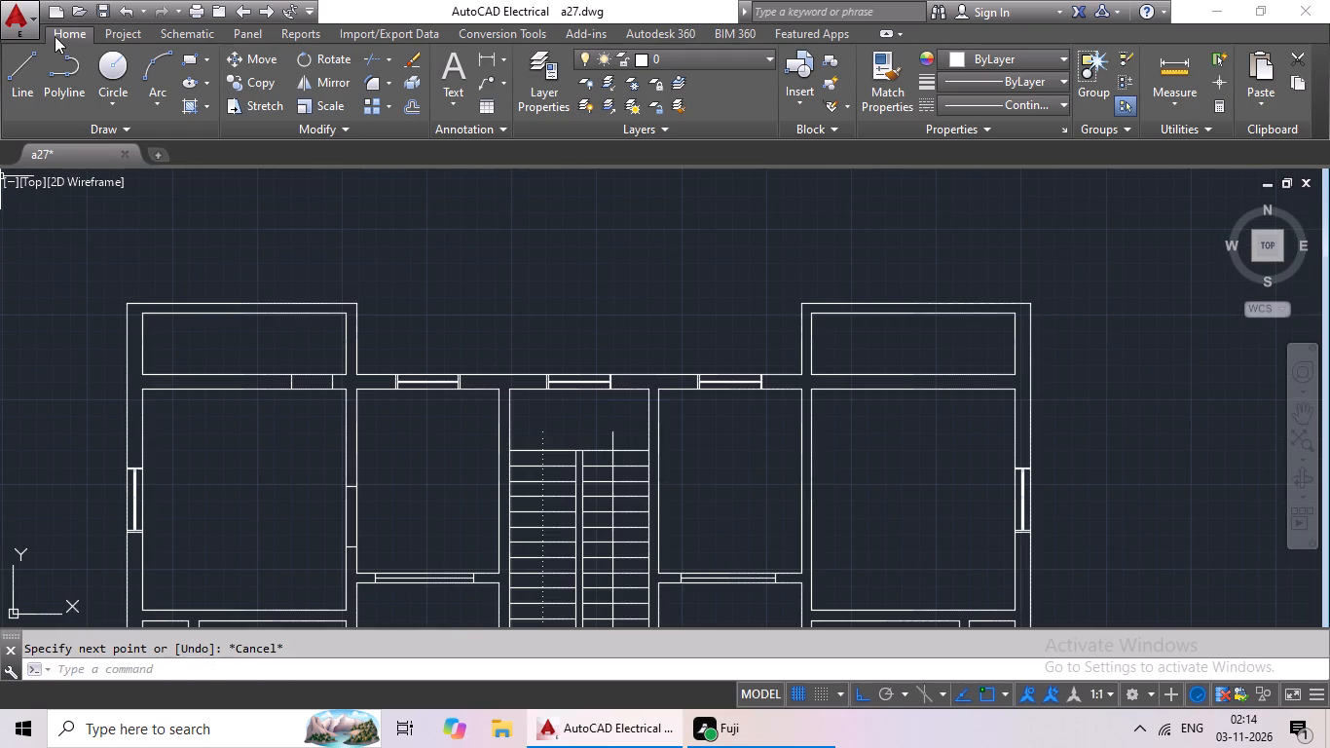
{"action": "left_click", "coordinate": [19, 64]}
{"action": "scroll", "coordinate": [828, 556], "scroll_direction": "up", "scroll_amount": 2}
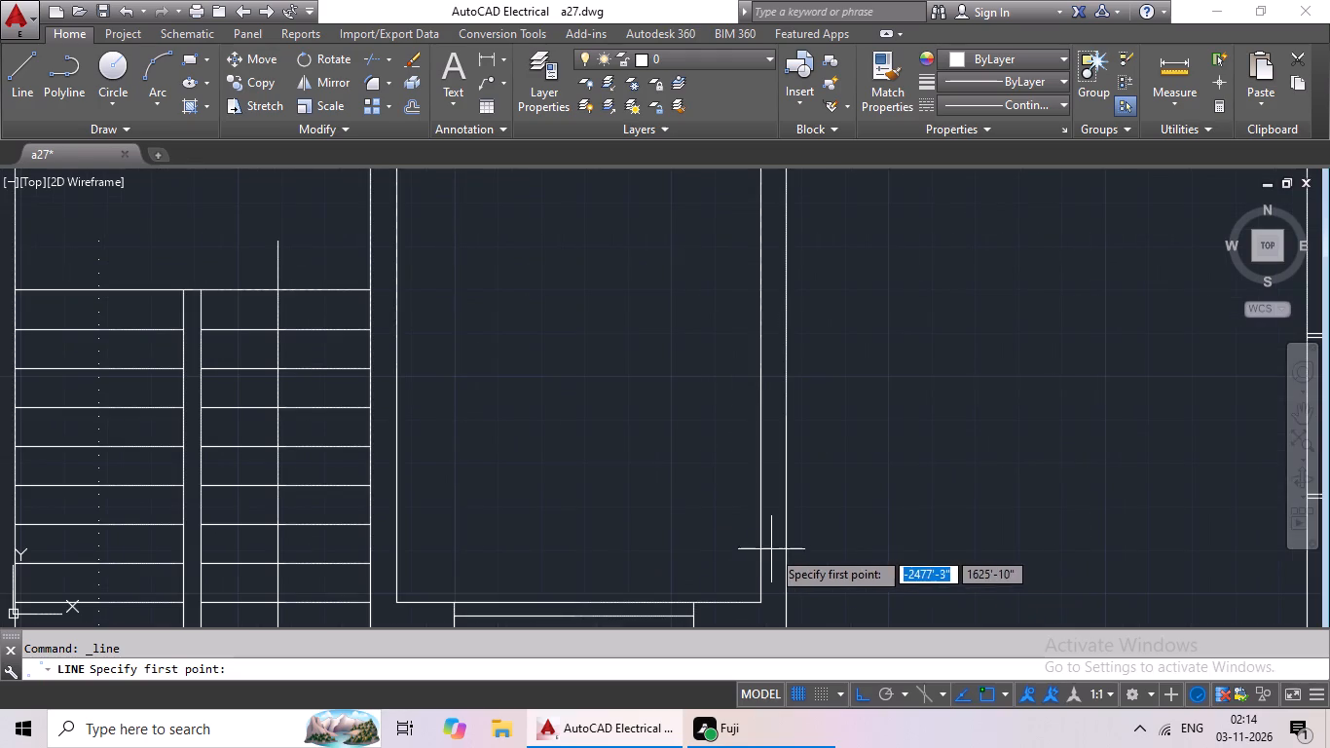
{"action": "left_click", "coordinate": [757, 529]}
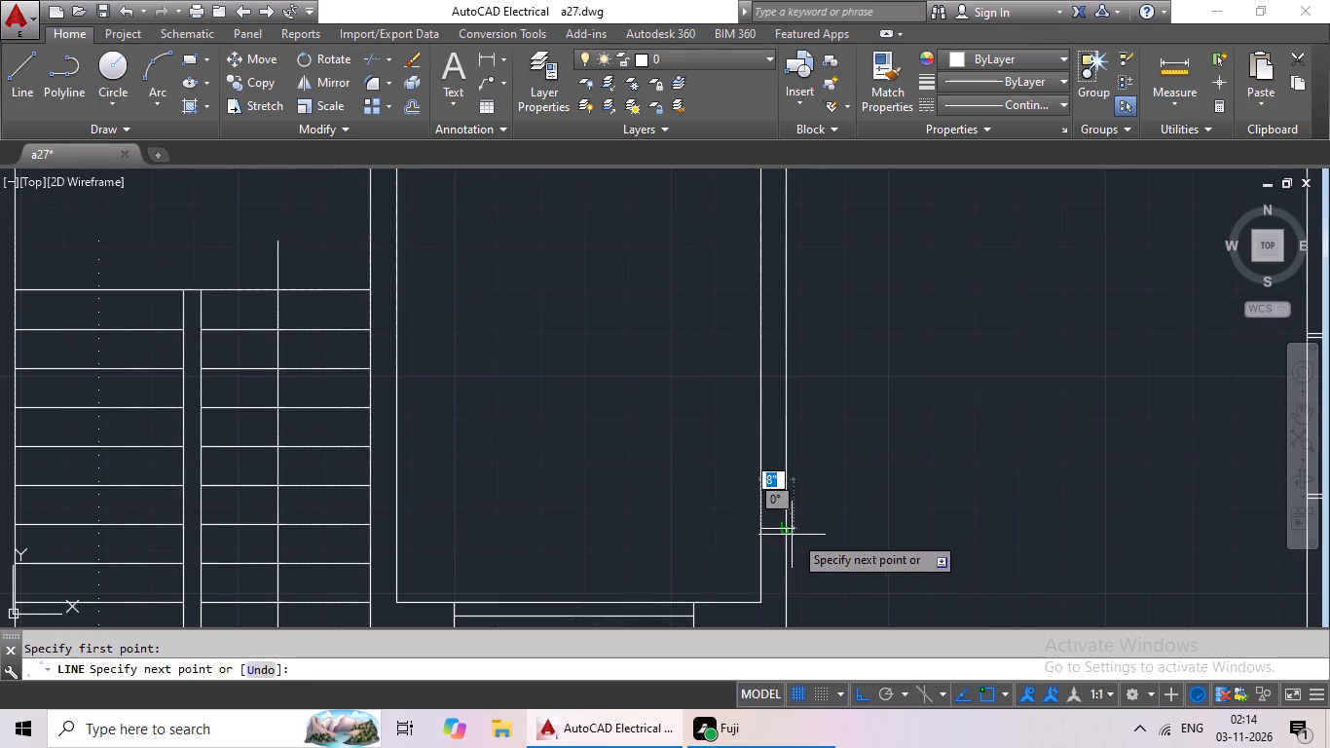
{"action": "left_click_drag", "start_coordinate": [787, 536], "coordinate": [795, 534]}
{"action": "key", "text": "Escape"}
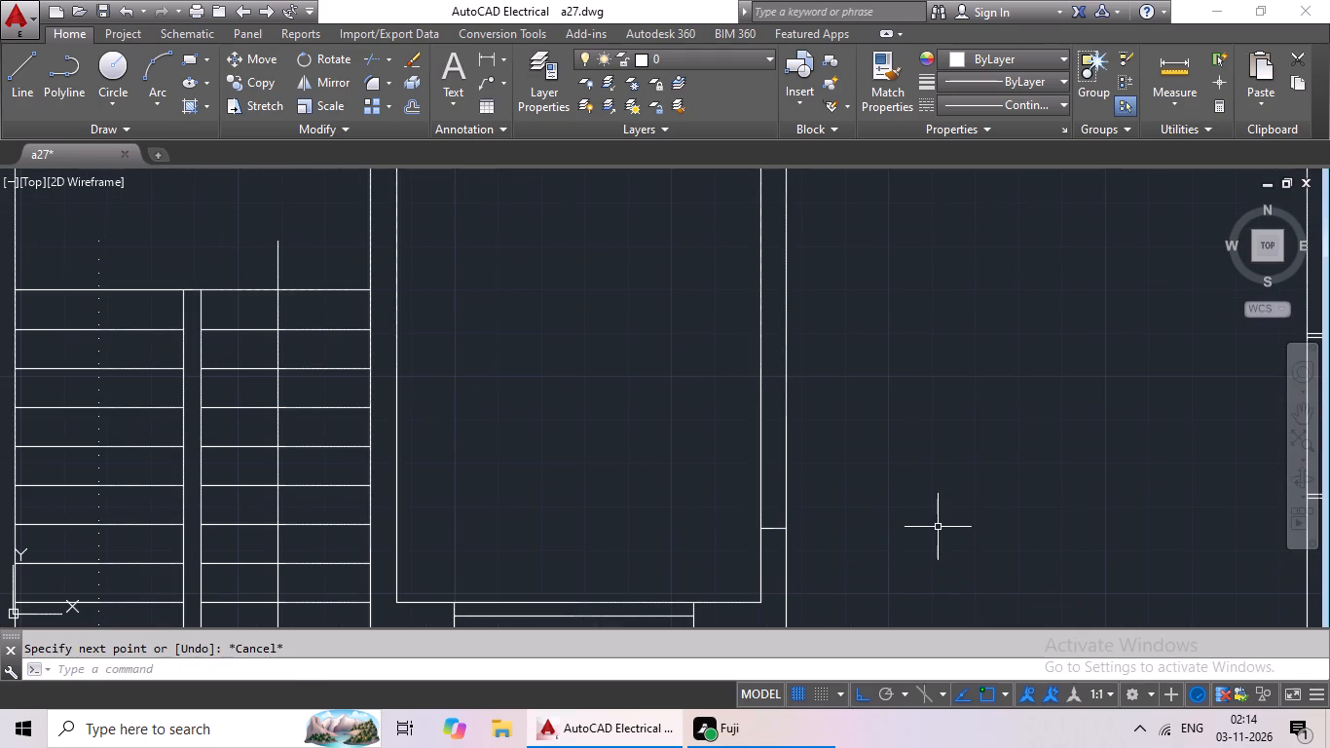
Offset that jamb line 3' to the north to mark the other side of the bedroom door opening.
{"action": "key", "text": "o"}
{"action": "key", "text": "Return"}
{"action": "type", "text": "3'"}
{"action": "key", "text": "Return"}
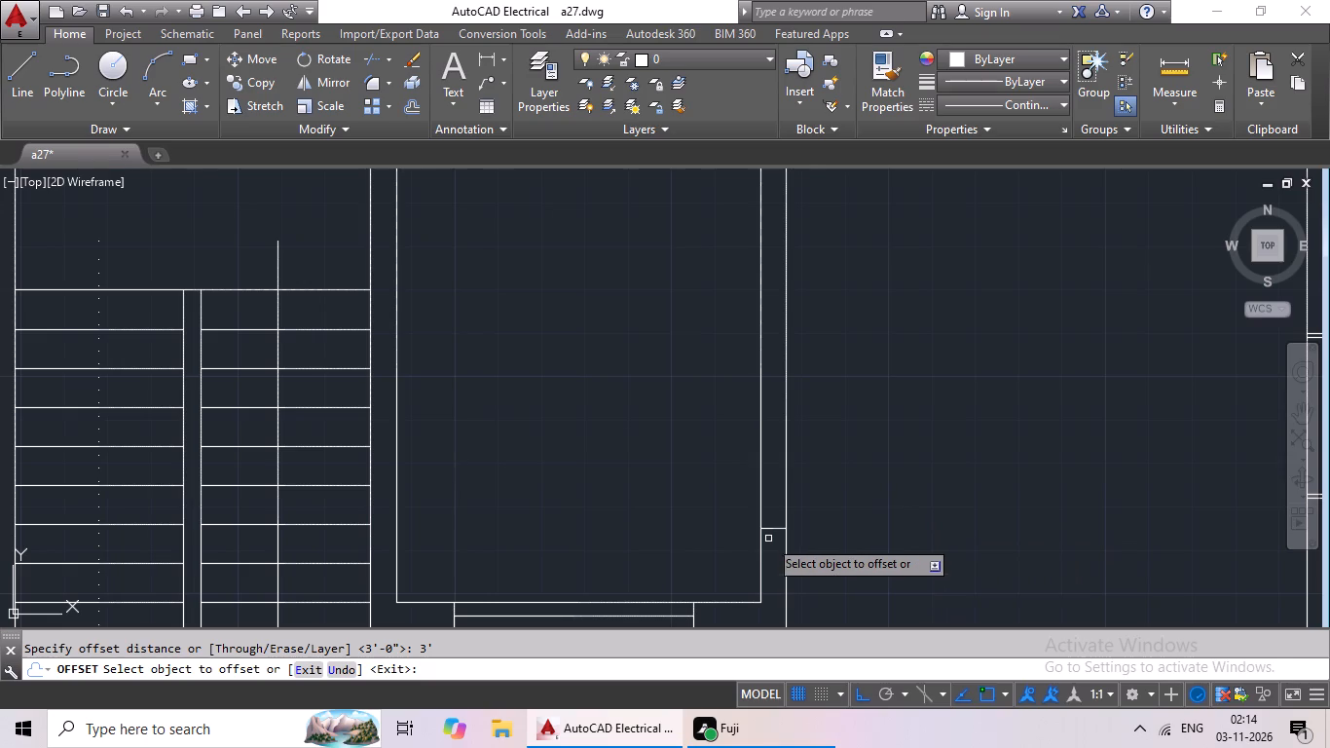
{"action": "left_click", "coordinate": [774, 534]}
{"action": "left_click_drag", "start_coordinate": [775, 528], "coordinate": [776, 514]}
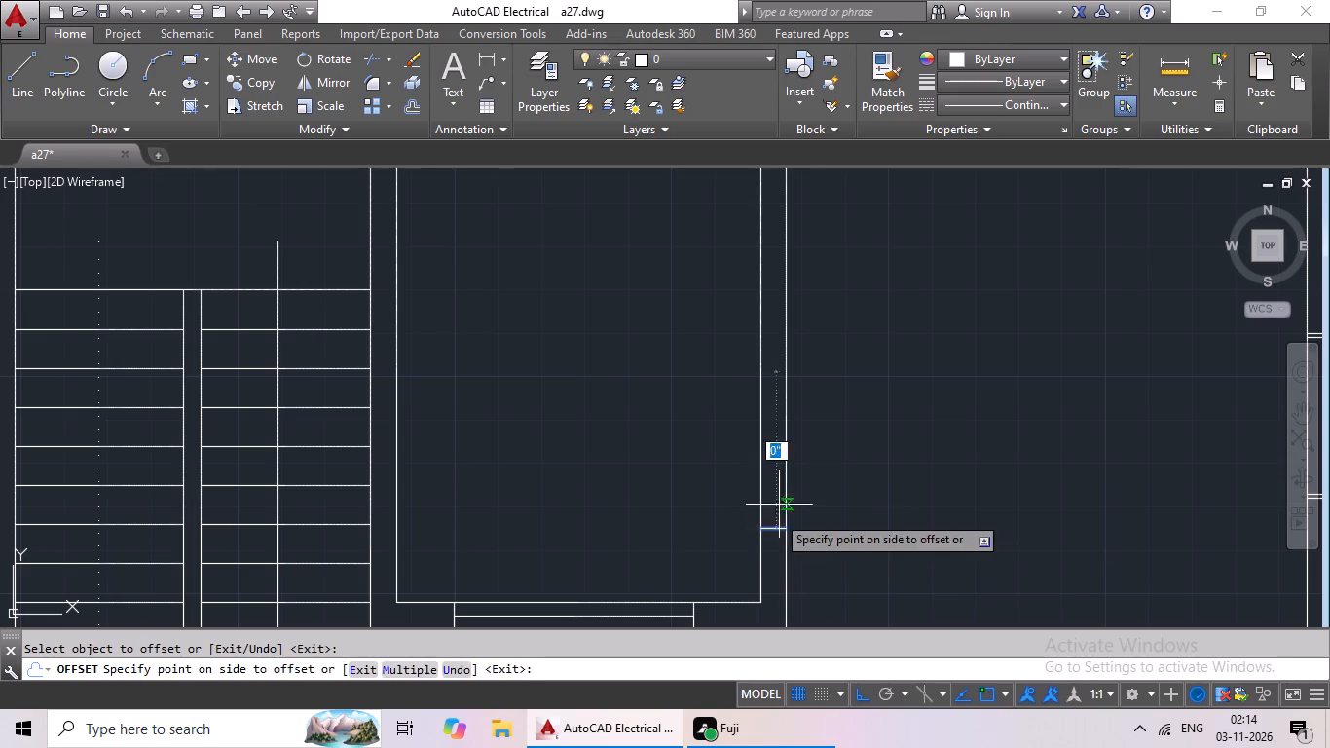
{"action": "left_click", "coordinate": [788, 469]}
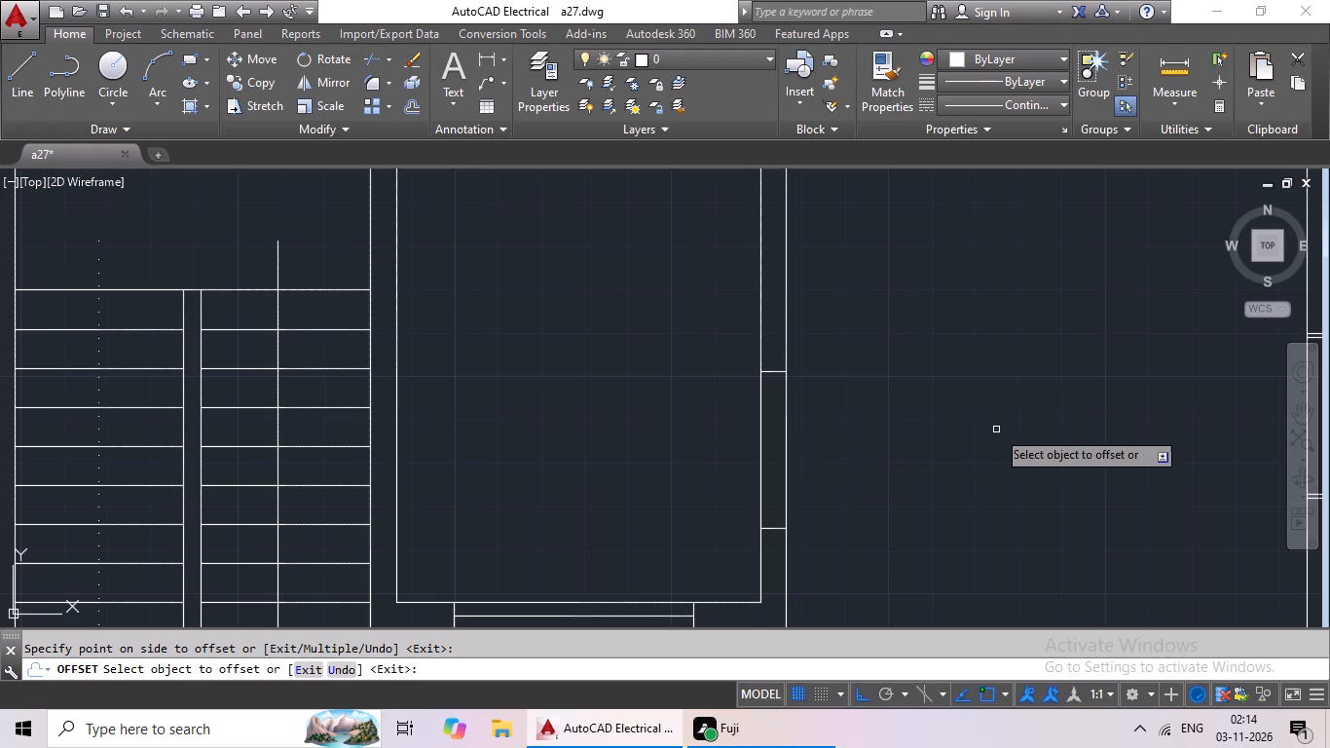
Draw a jamb line across the wall between the northeast veranda and the bedroom below it, near the west corner.
{"action": "scroll", "coordinate": [888, 462], "scroll_direction": "down", "scroll_amount": 2}
{"action": "middle_click_drag", "start_coordinate": [940, 399], "coordinate": [848, 442]}
{"action": "key", "text": "Escape"}
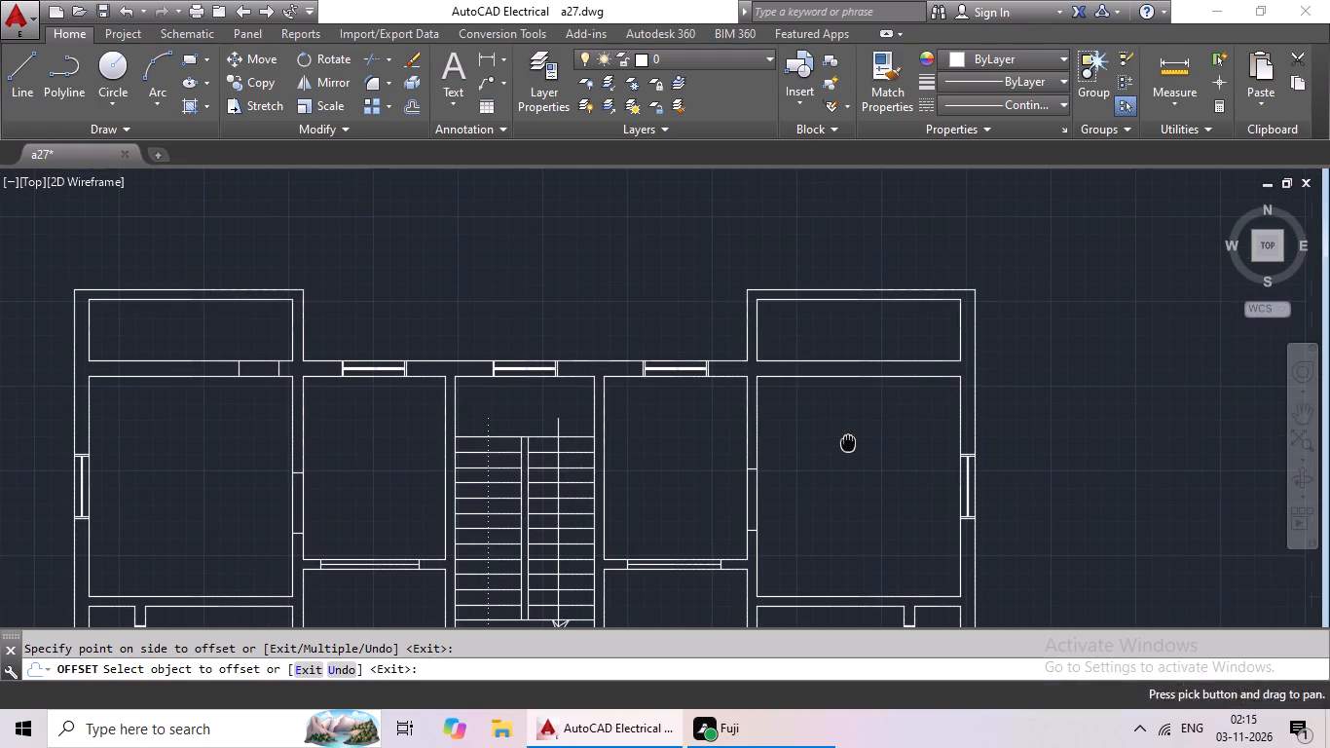
{"action": "left_click", "coordinate": [29, 68]}
{"action": "scroll", "coordinate": [783, 378], "scroll_direction": "up", "scroll_amount": 2}
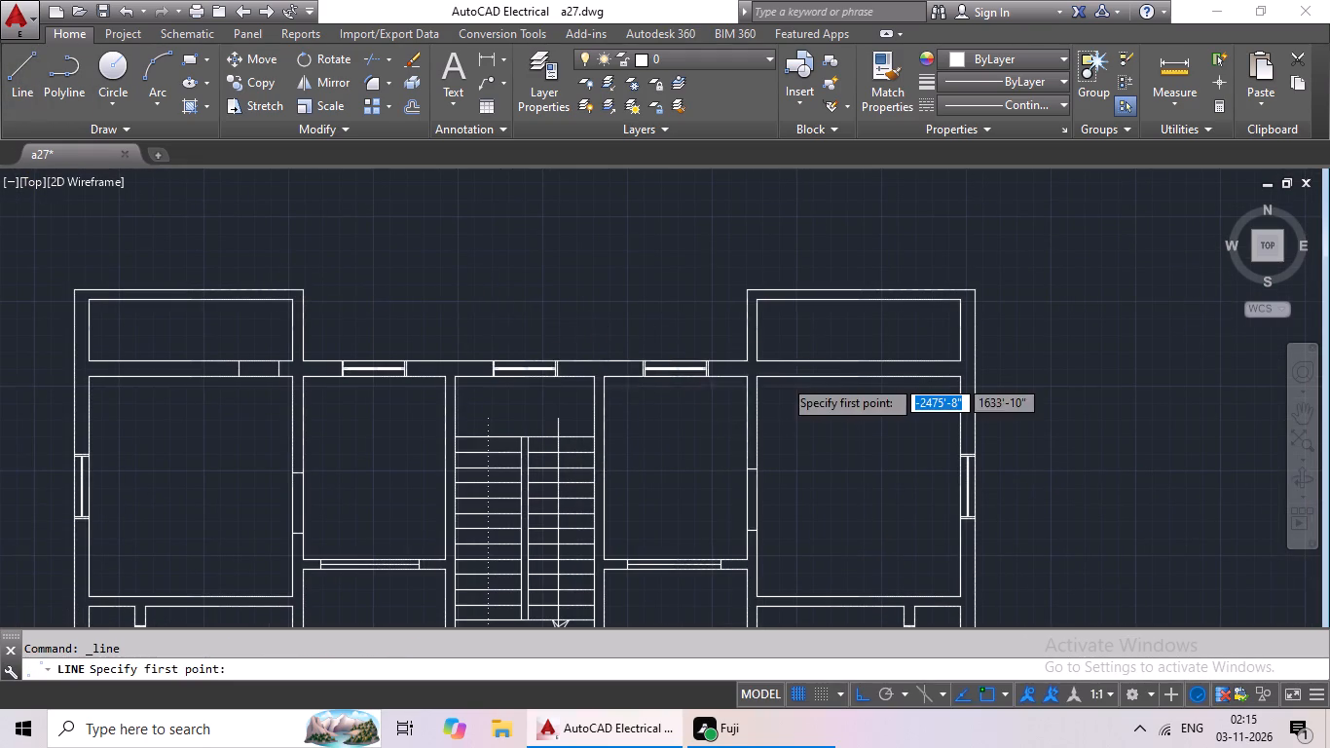
{"action": "scroll", "coordinate": [783, 378], "scroll_direction": "up", "scroll_amount": 2}
{"action": "scroll", "coordinate": [681, 300], "scroll_direction": "down", "scroll_amount": 2}
{"action": "left_click", "coordinate": [683, 285]}
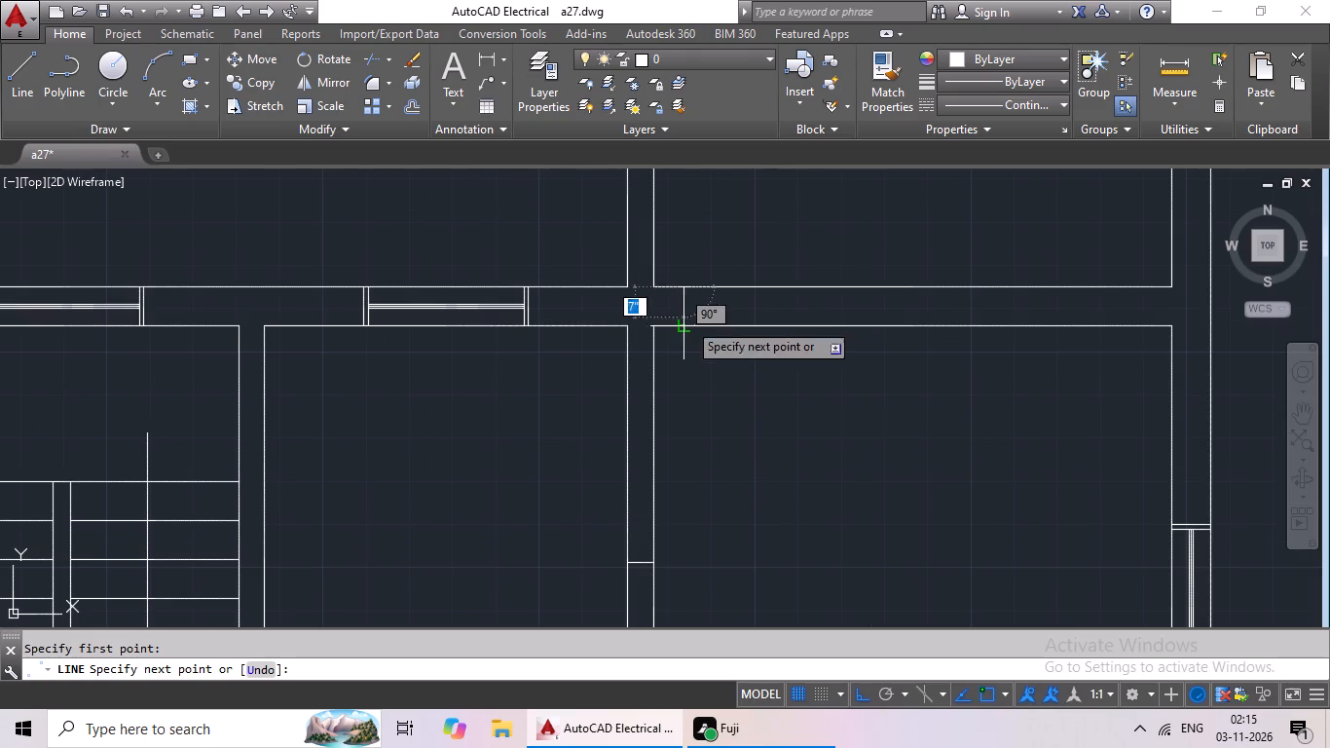
{"action": "left_click", "coordinate": [687, 330]}
{"action": "left_click", "coordinate": [810, 355]}
{"action": "key", "text": "Escape"}
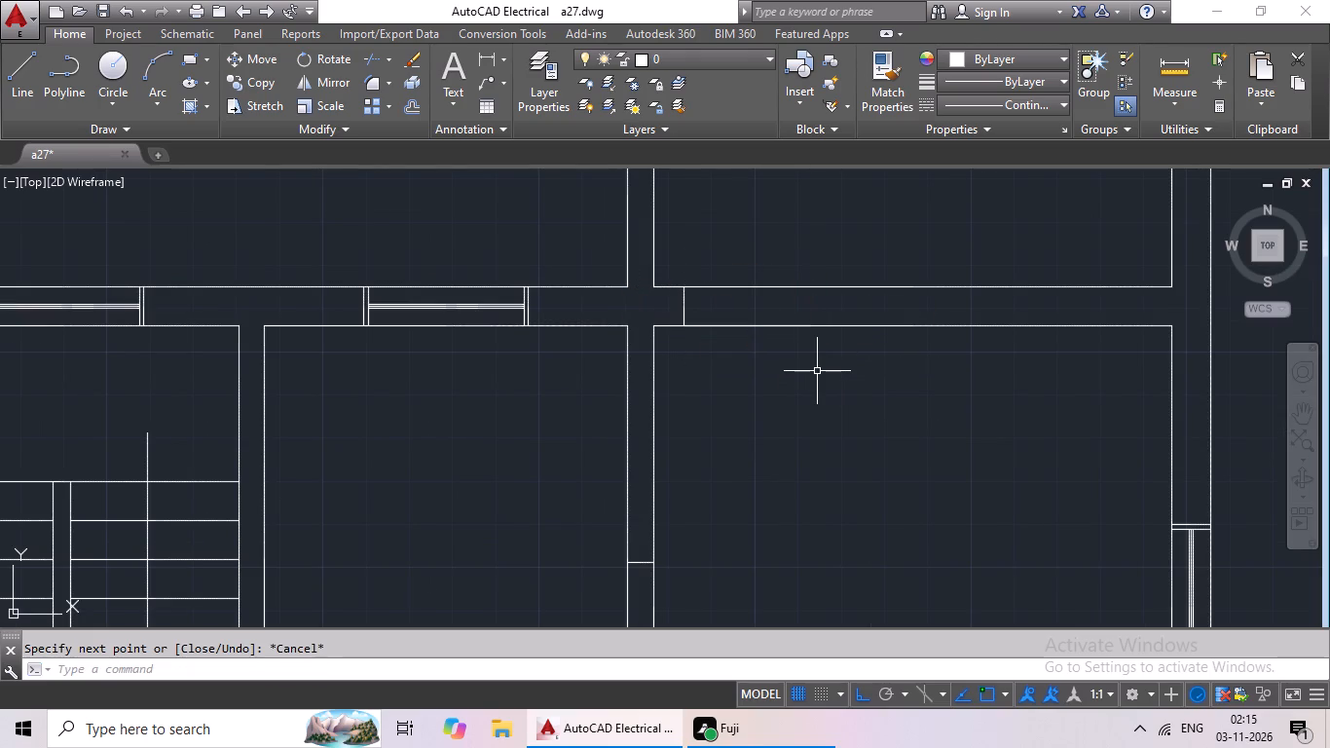
Offset the northeast veranda jamb line 2' to the east to mark the door opening.
{"action": "key", "text": "o"}
{"action": "key", "text": "Return"}
{"action": "type", "text": "2'"}
{"action": "key", "text": "Return"}
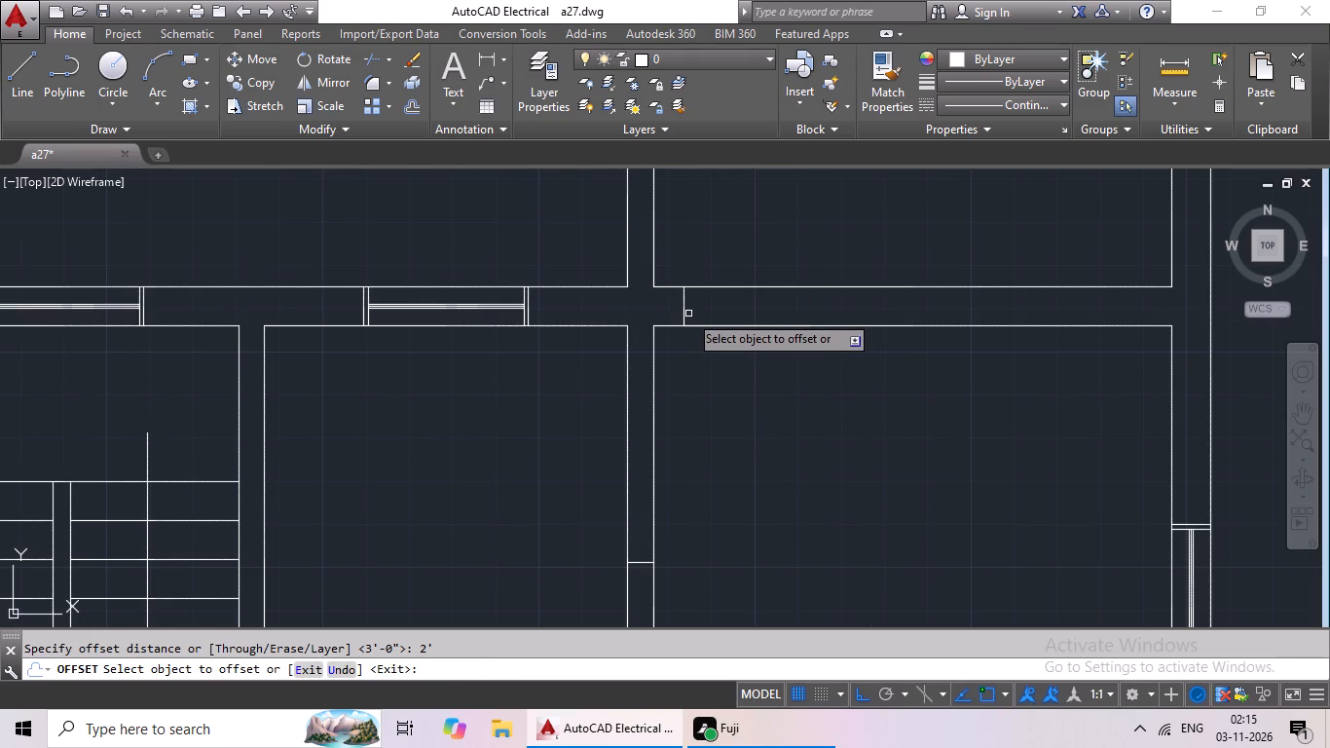
{"action": "left_click_drag", "start_coordinate": [684, 319], "coordinate": [696, 318]}
{"action": "left_click", "coordinate": [819, 316]}
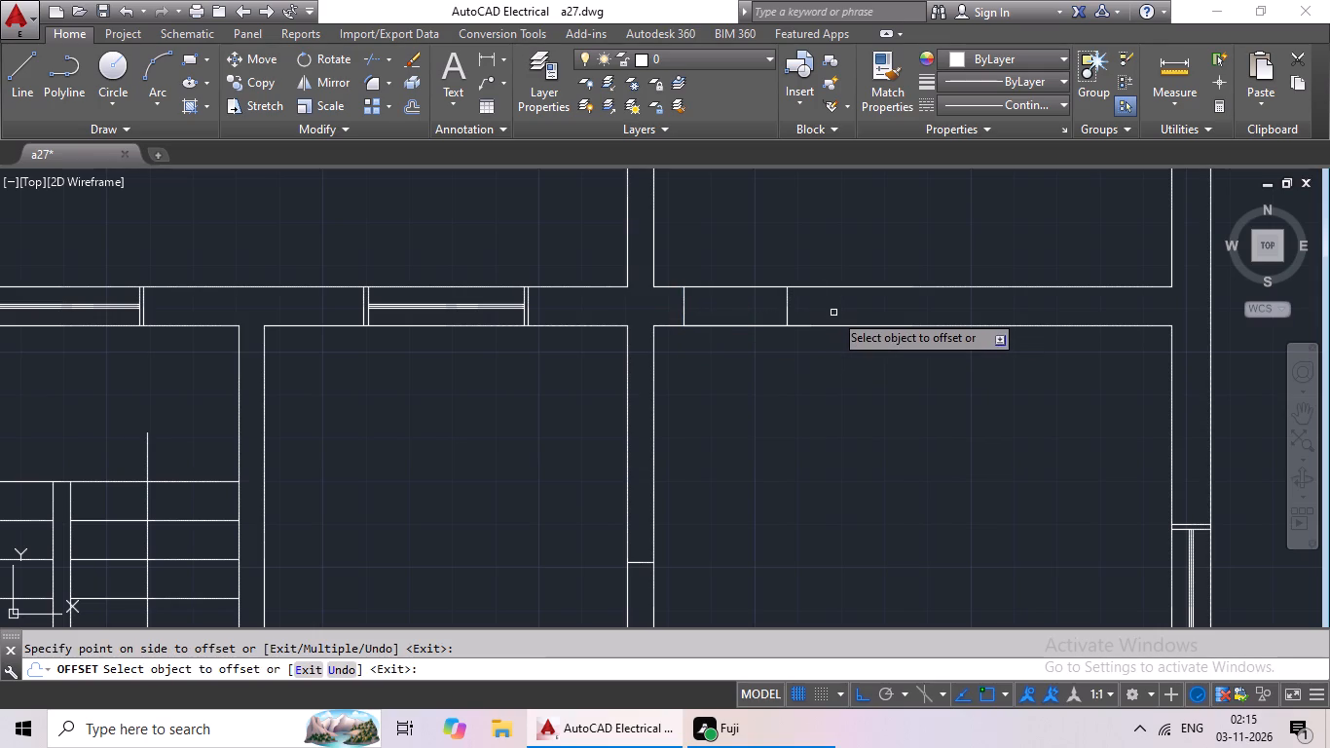
Draw a jamb line across the northwest bedroom's south wall, just inside the west corner above the small space beside the toilet.
{"action": "scroll", "coordinate": [816, 364], "scroll_direction": "down", "scroll_amount": 3}
{"action": "middle_click_drag", "start_coordinate": [823, 372], "coordinate": [843, 322]}
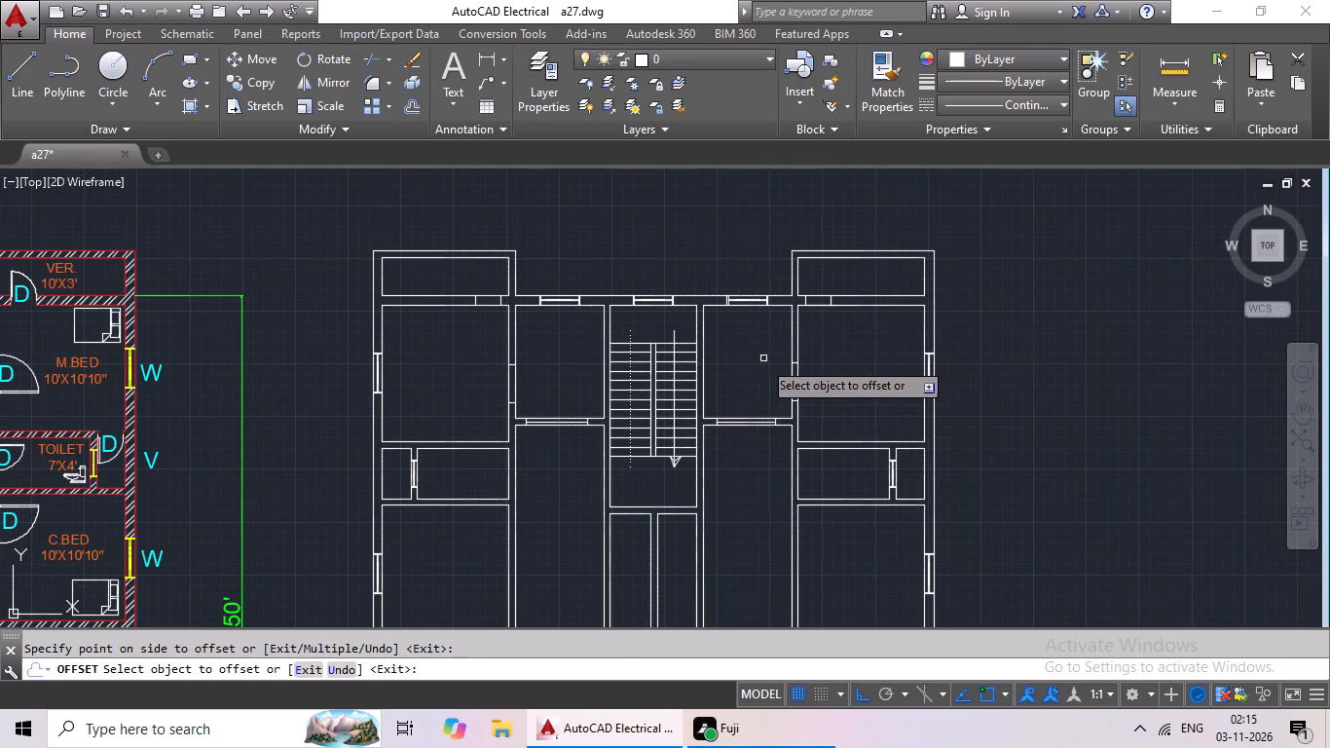
{"action": "middle_click_drag", "start_coordinate": [377, 321], "coordinate": [645, 319]}
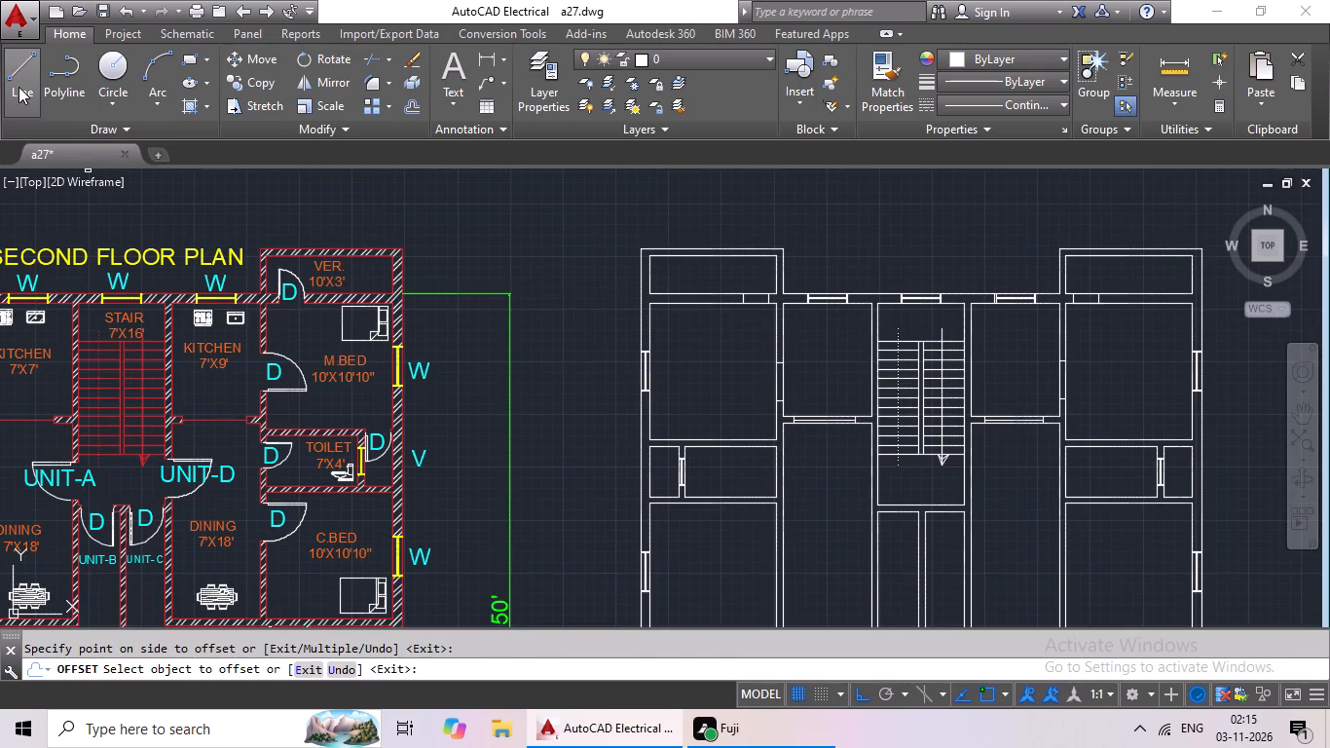
{"action": "left_click", "coordinate": [18, 86]}
{"action": "scroll", "coordinate": [624, 384], "scroll_direction": "down", "scroll_amount": 1}
{"action": "scroll", "coordinate": [727, 420], "scroll_direction": "up", "scroll_amount": 1}
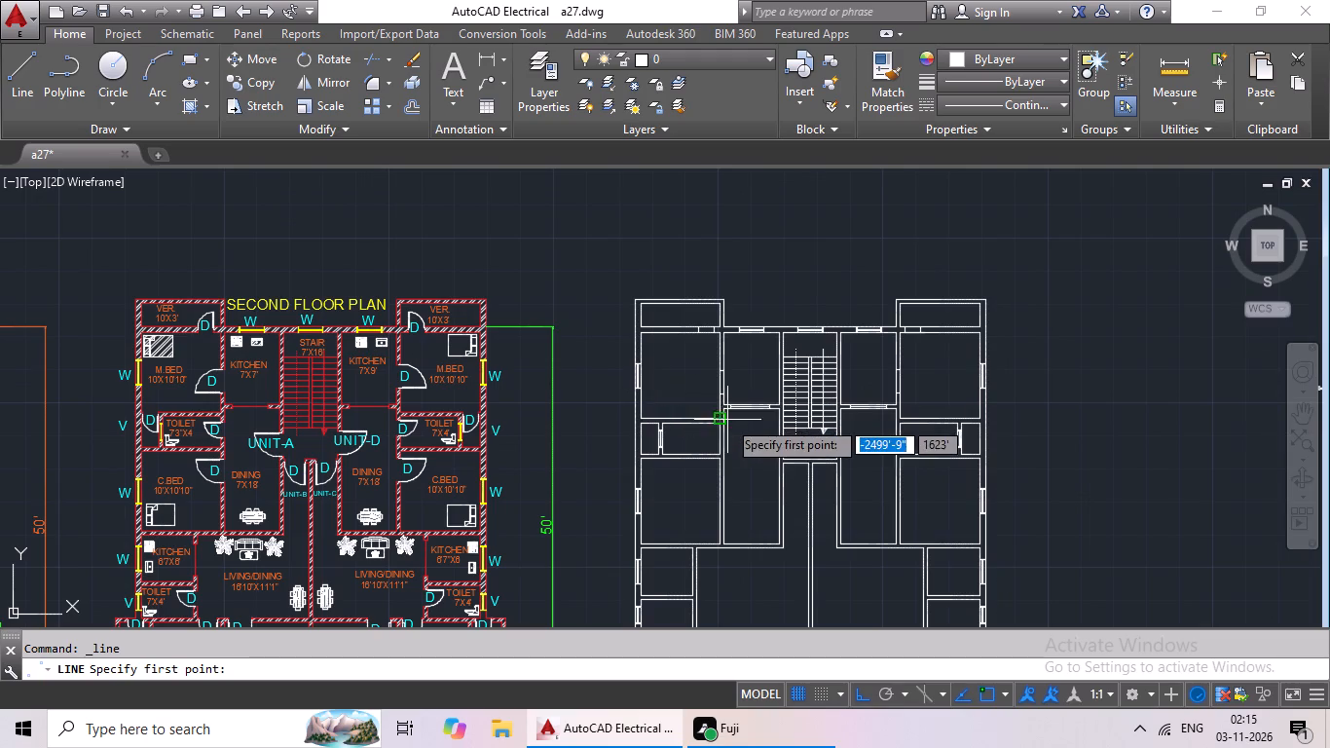
{"action": "scroll", "coordinate": [727, 420], "scroll_direction": "up", "scroll_amount": 1}
{"action": "scroll", "coordinate": [572, 392], "scroll_direction": "up", "scroll_amount": 2}
{"action": "middle_click_drag", "start_coordinate": [575, 375], "coordinate": [667, 307]}
{"action": "scroll", "coordinate": [496, 427], "scroll_direction": "up", "scroll_amount": 2}
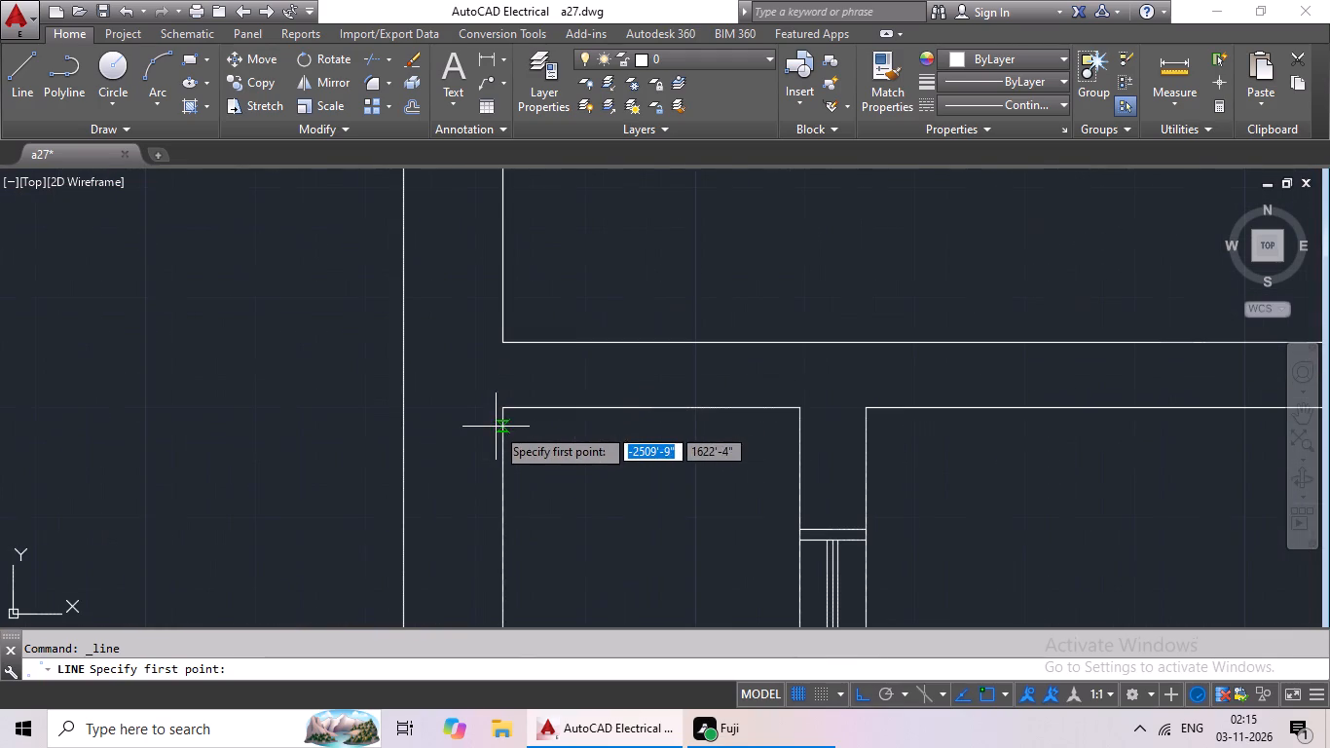
{"action": "left_click_drag", "start_coordinate": [513, 408], "coordinate": [517, 398]}
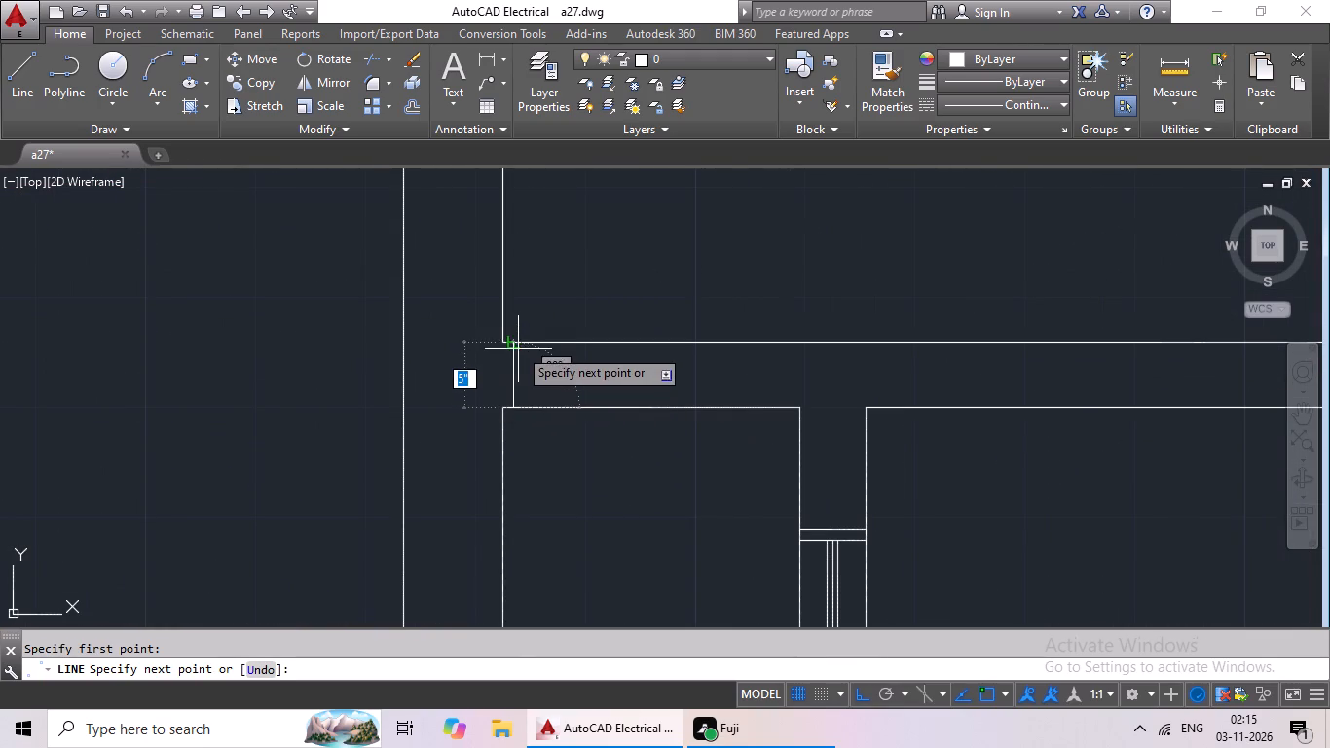
{"action": "left_click", "coordinate": [518, 346]}
{"action": "key", "text": "Escape"}
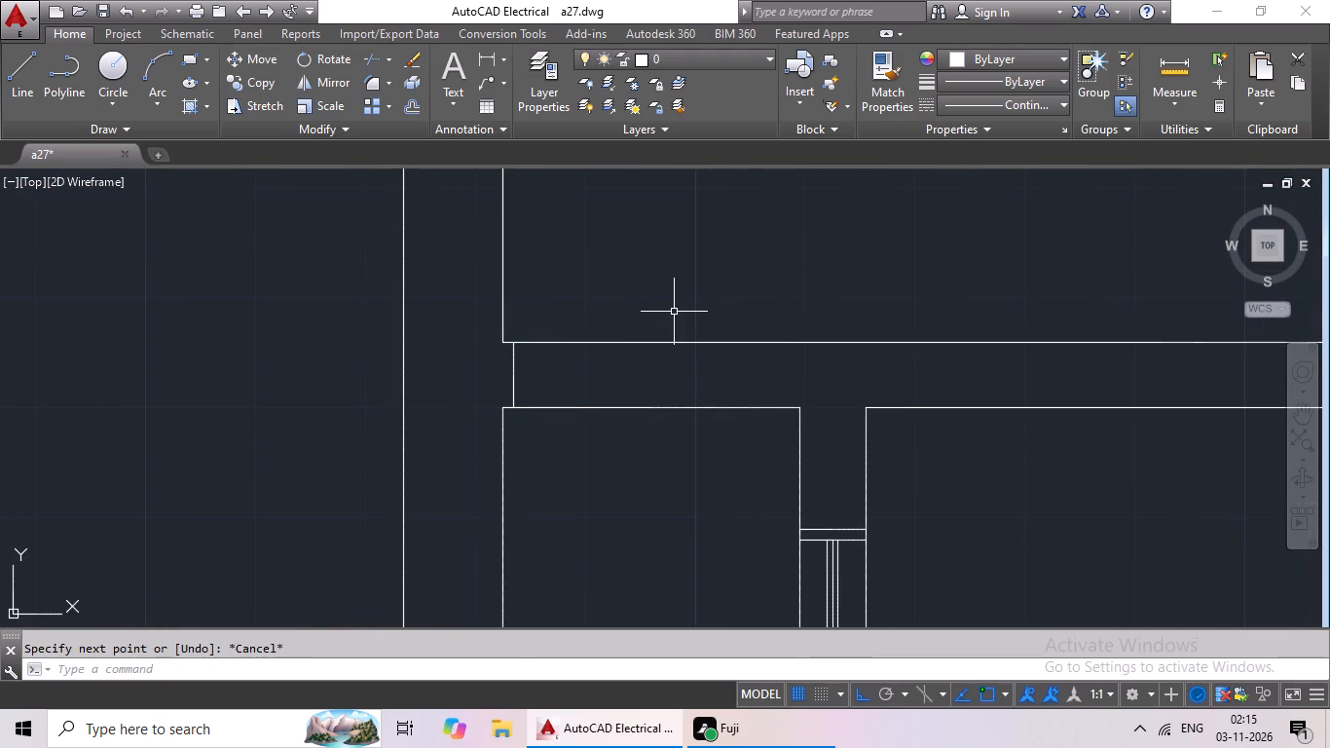
{"action": "key", "text": "Escape"}
Offset that jamb line in the northwest bedroom's south wall 2' to the east.
{"action": "key", "text": "o"}
{"action": "key", "text": "Return"}
{"action": "type", "text": "2'"}
{"action": "key", "text": "Return"}
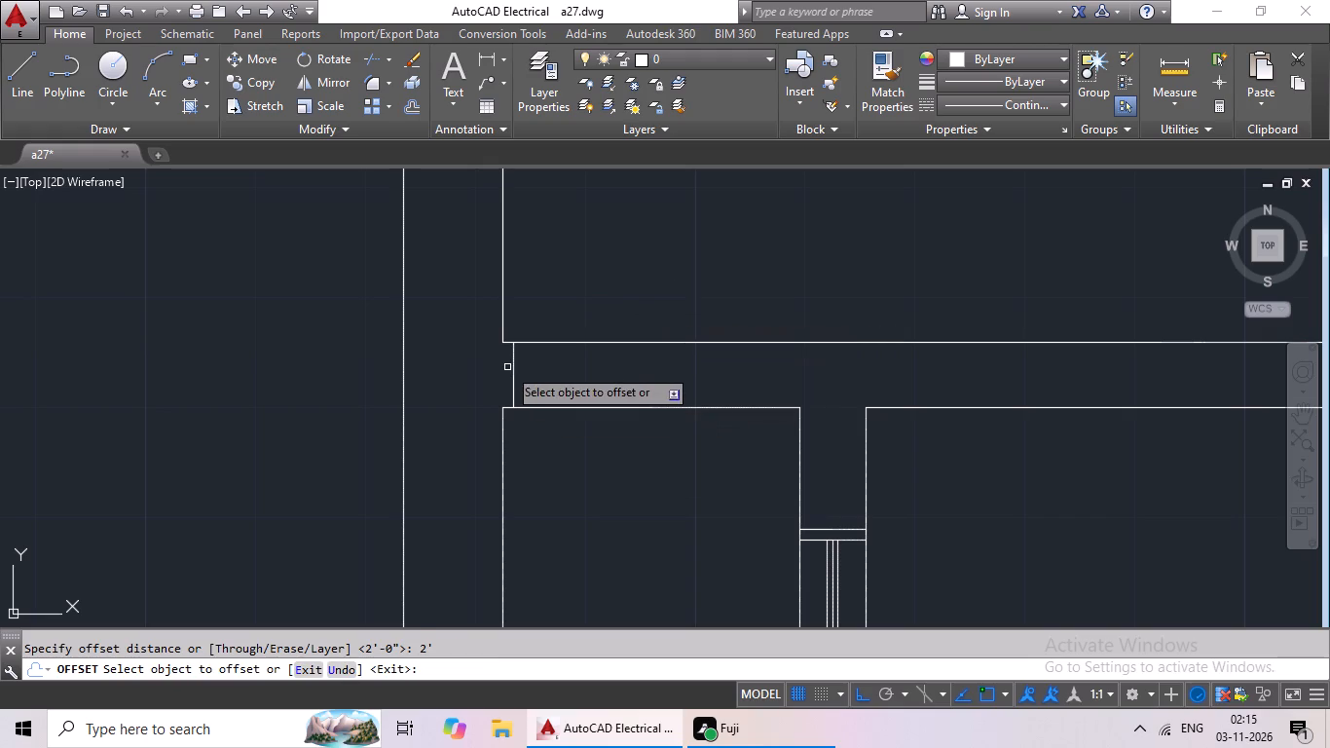
{"action": "left_click", "coordinate": [515, 355]}
{"action": "left_click", "coordinate": [586, 338]}
Draw a jamb line across the west toilet's east wall, just below its north corner.
{"action": "scroll", "coordinate": [754, 369], "scroll_direction": "down", "scroll_amount": 2}
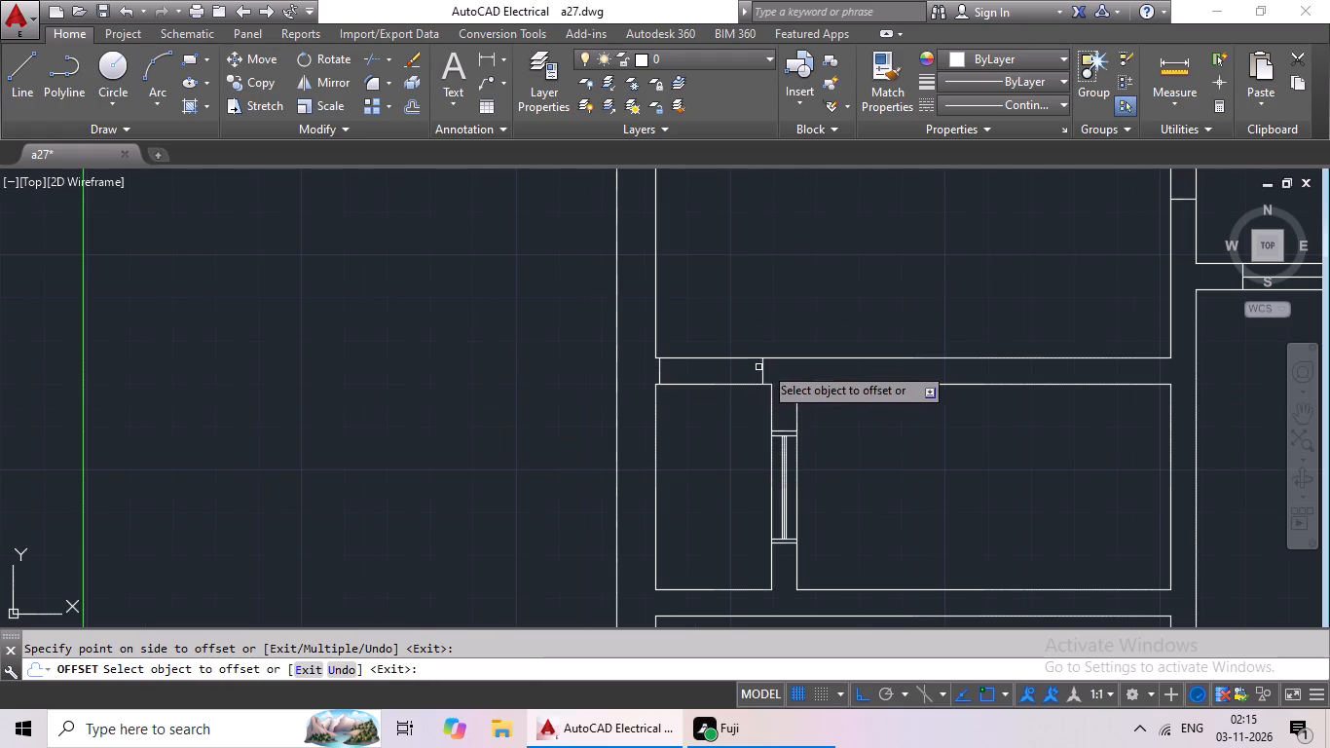
{"action": "left_click", "coordinate": [15, 68]}
{"action": "scroll", "coordinate": [556, 400], "scroll_direction": "down", "scroll_amount": 3}
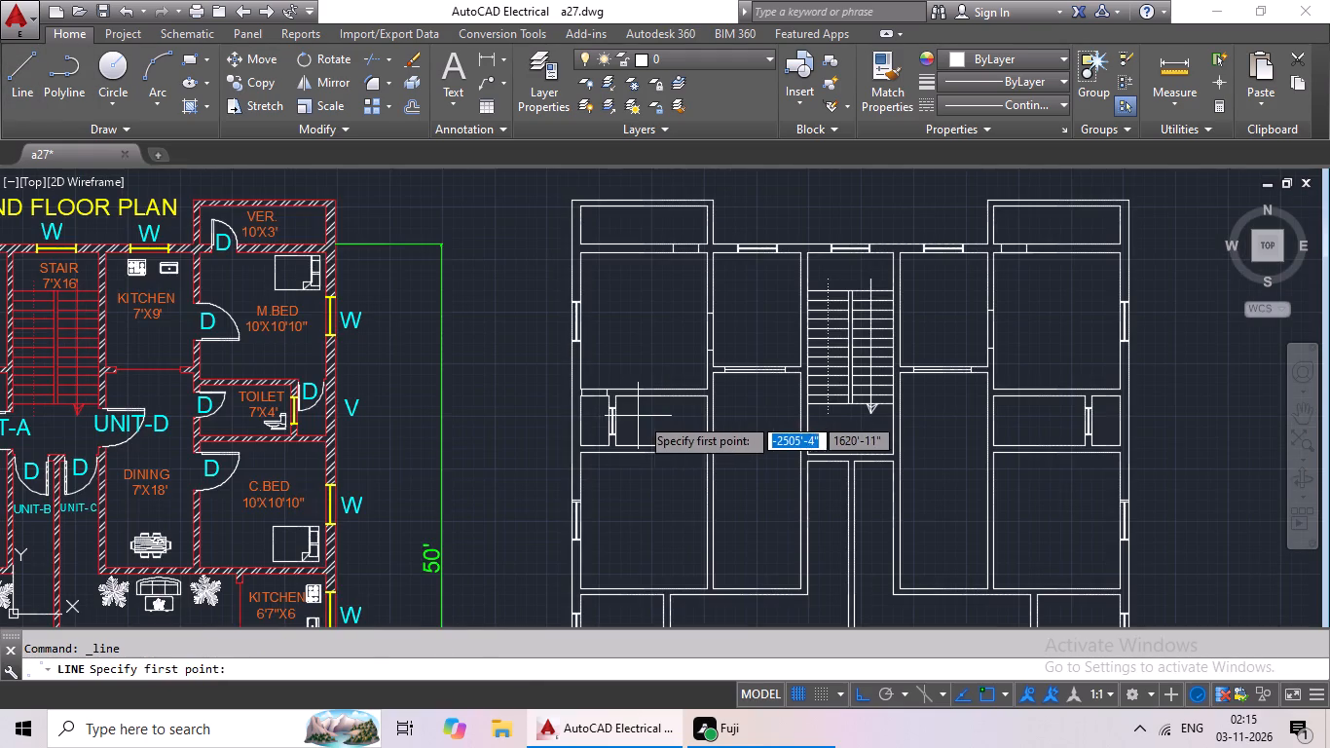
{"action": "middle_click_drag", "start_coordinate": [660, 414], "coordinate": [862, 413]}
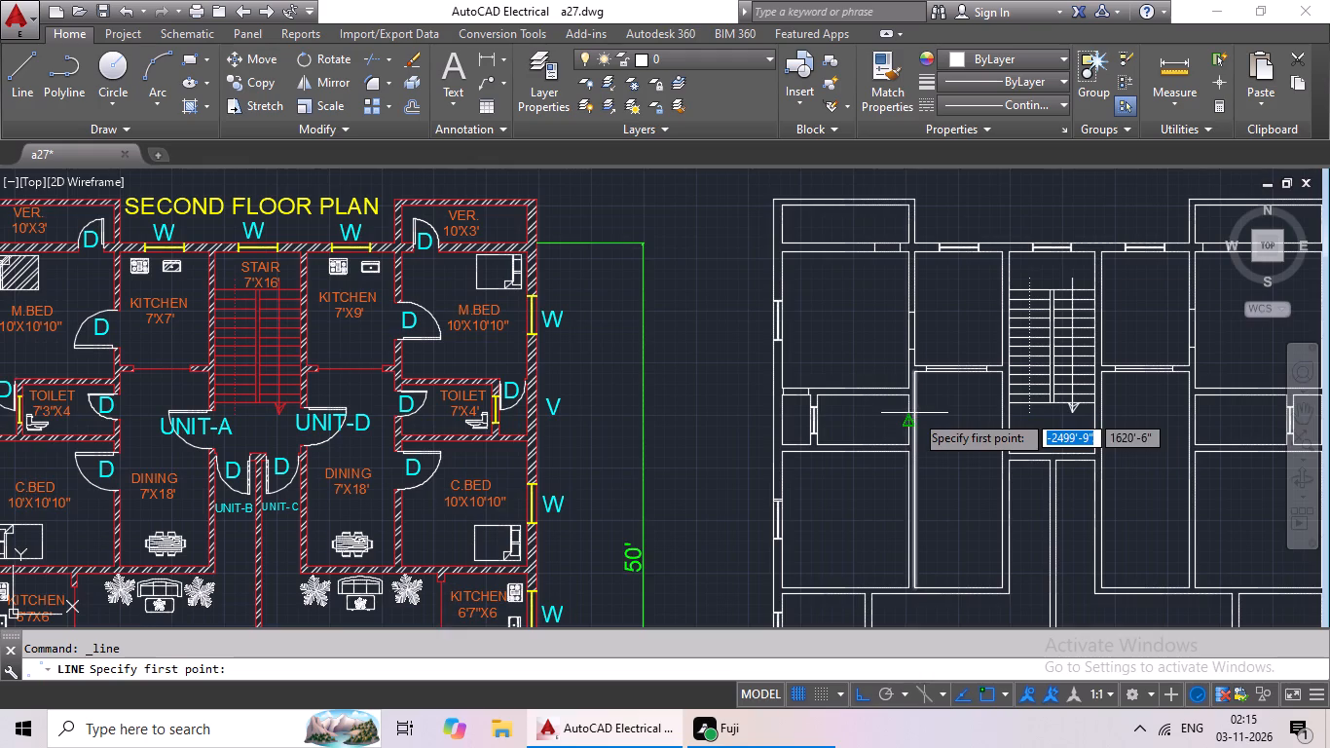
{"action": "middle_click_drag", "start_coordinate": [914, 413], "coordinate": [802, 427]}
{"action": "scroll", "coordinate": [821, 422], "scroll_direction": "up", "scroll_amount": 3}
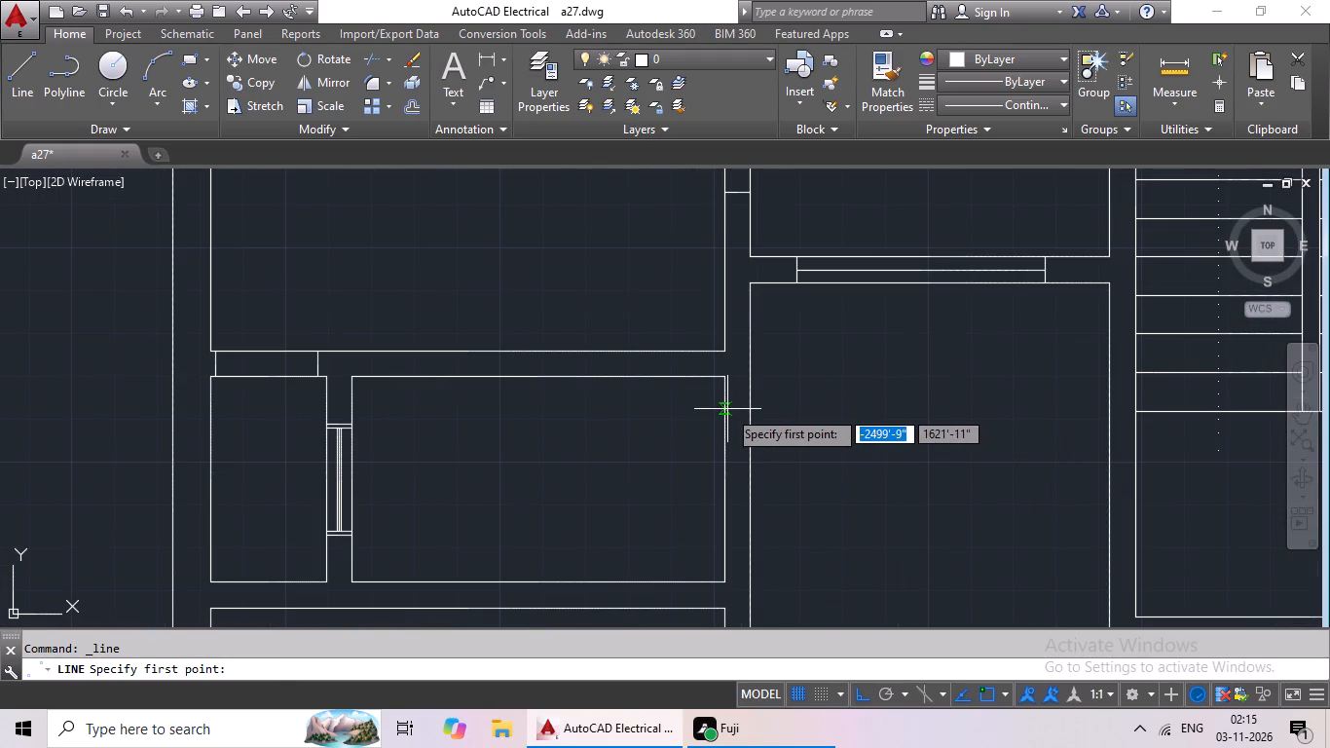
{"action": "left_click", "coordinate": [726, 409]}
{"action": "left_click_drag", "start_coordinate": [749, 410], "coordinate": [773, 404]}
{"action": "key", "text": "Escape"}
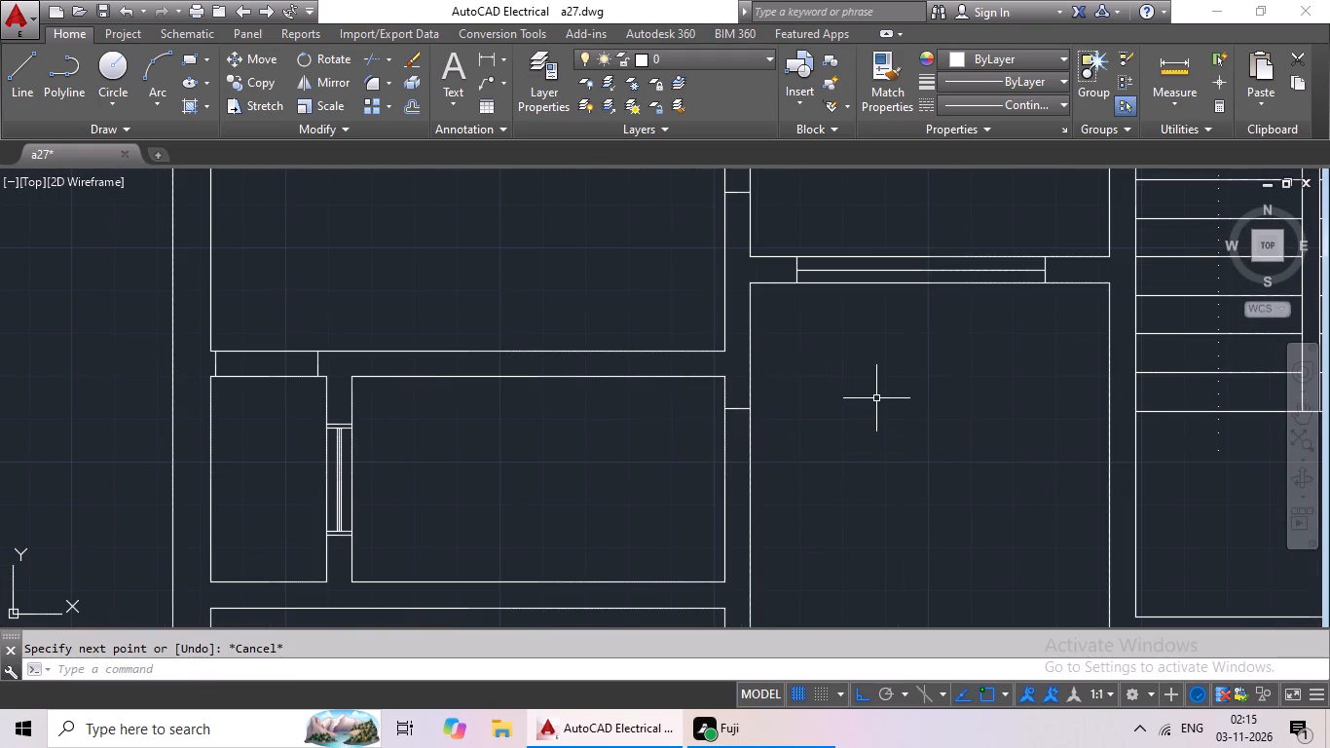
Offset the west toilet's jamb line 2' to the south to mark the door opening.
{"action": "key", "text": "o"}
{"action": "key", "text": "Return"}
{"action": "type", "text": "2'"}
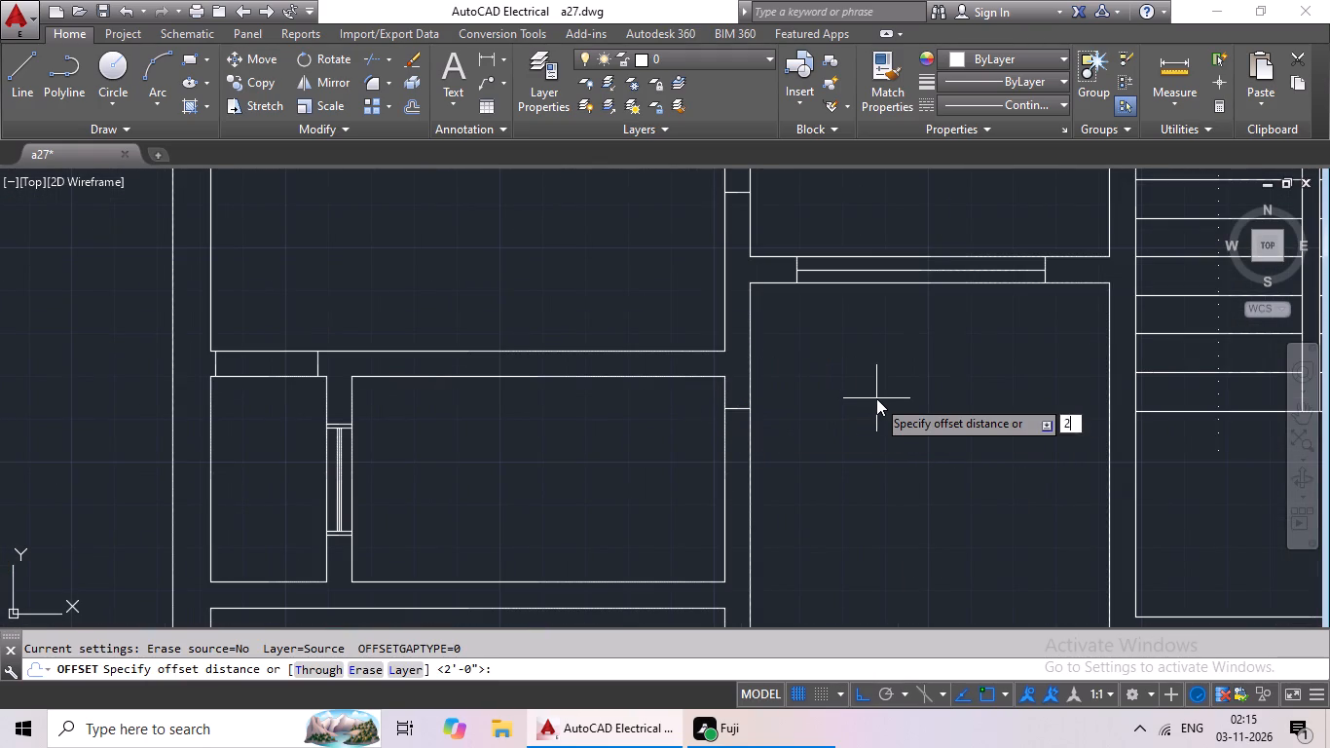
{"action": "key", "text": "Return"}
{"action": "left_click", "coordinate": [733, 410]}
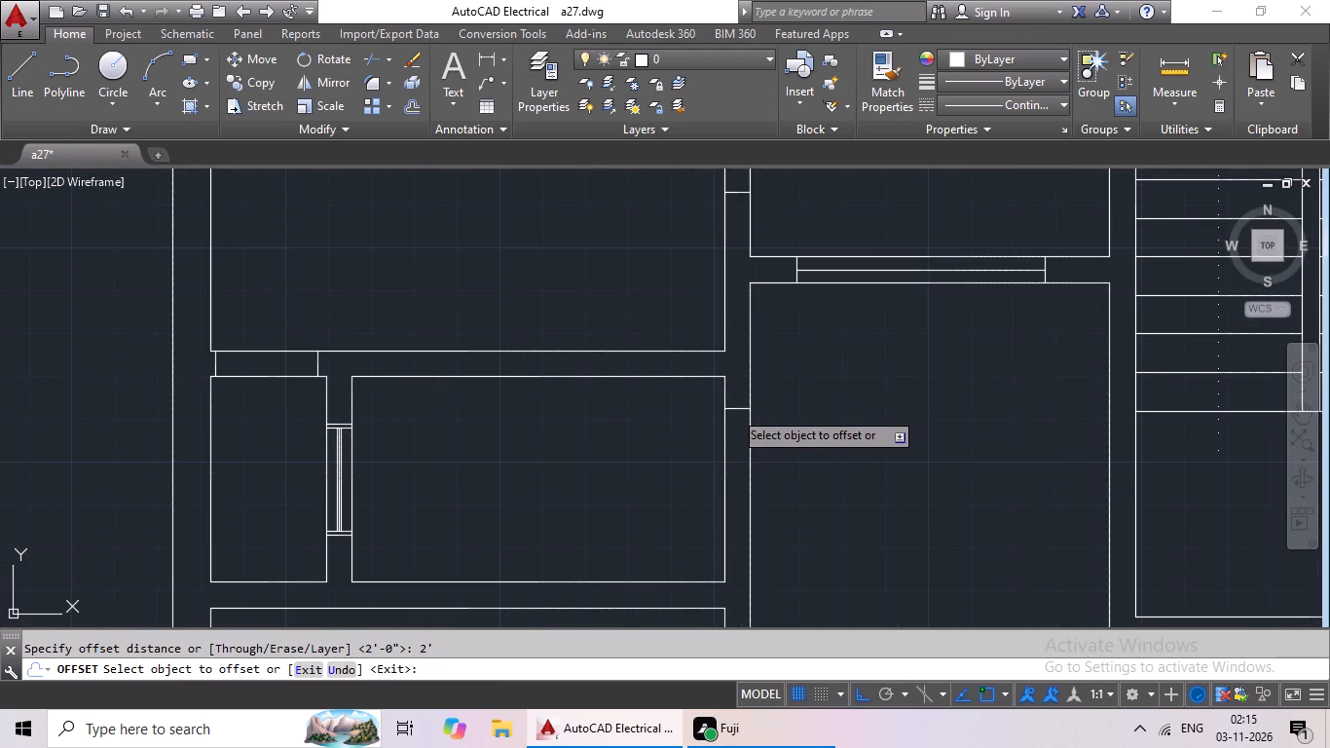
{"action": "left_click", "coordinate": [744, 463]}
Draw a jamb line across the northeast bedroom's south wall, just inside the east corner above the small space beside the toilet.
{"action": "left_click_drag", "start_coordinate": [13, 85], "coordinate": [28, 94]}
{"action": "scroll", "coordinate": [726, 407], "scroll_direction": "down", "scroll_amount": 2}
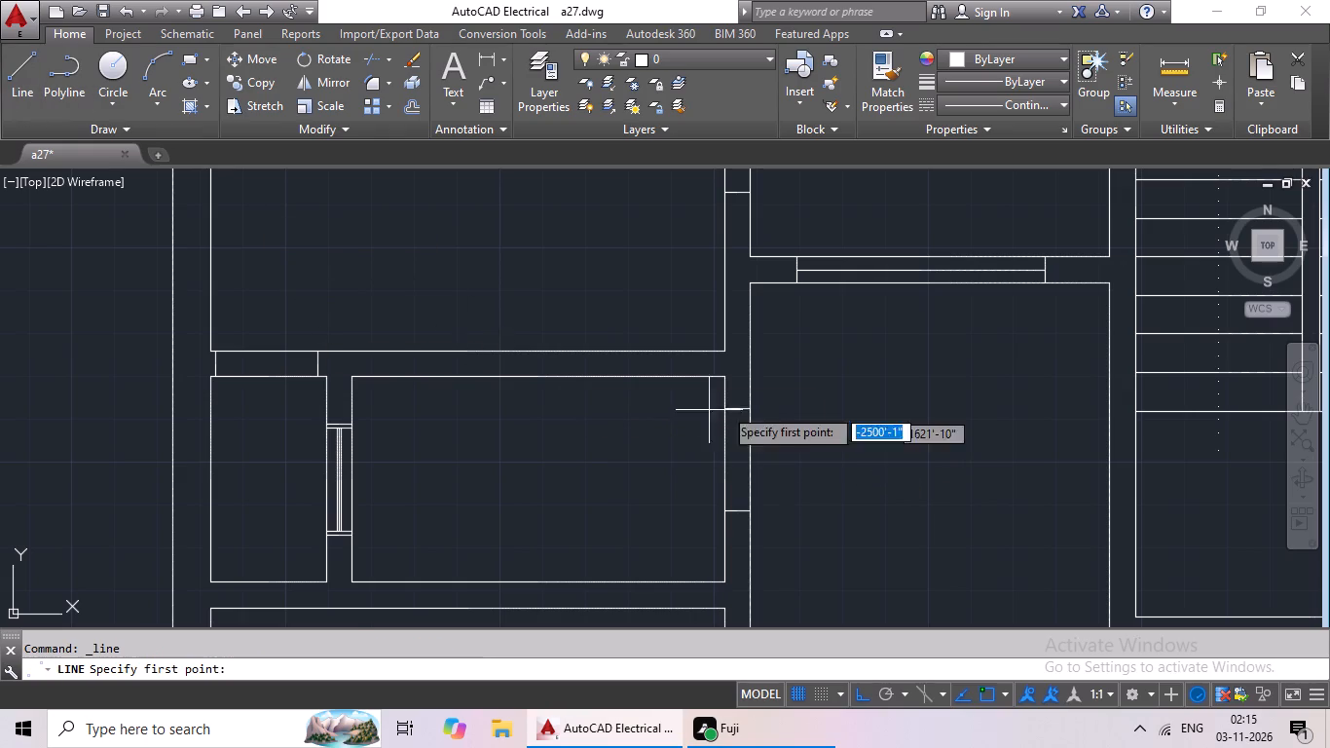
{"action": "scroll", "coordinate": [727, 407], "scroll_direction": "down", "scroll_amount": 1}
{"action": "middle_click_drag", "start_coordinate": [985, 423], "coordinate": [875, 437]}
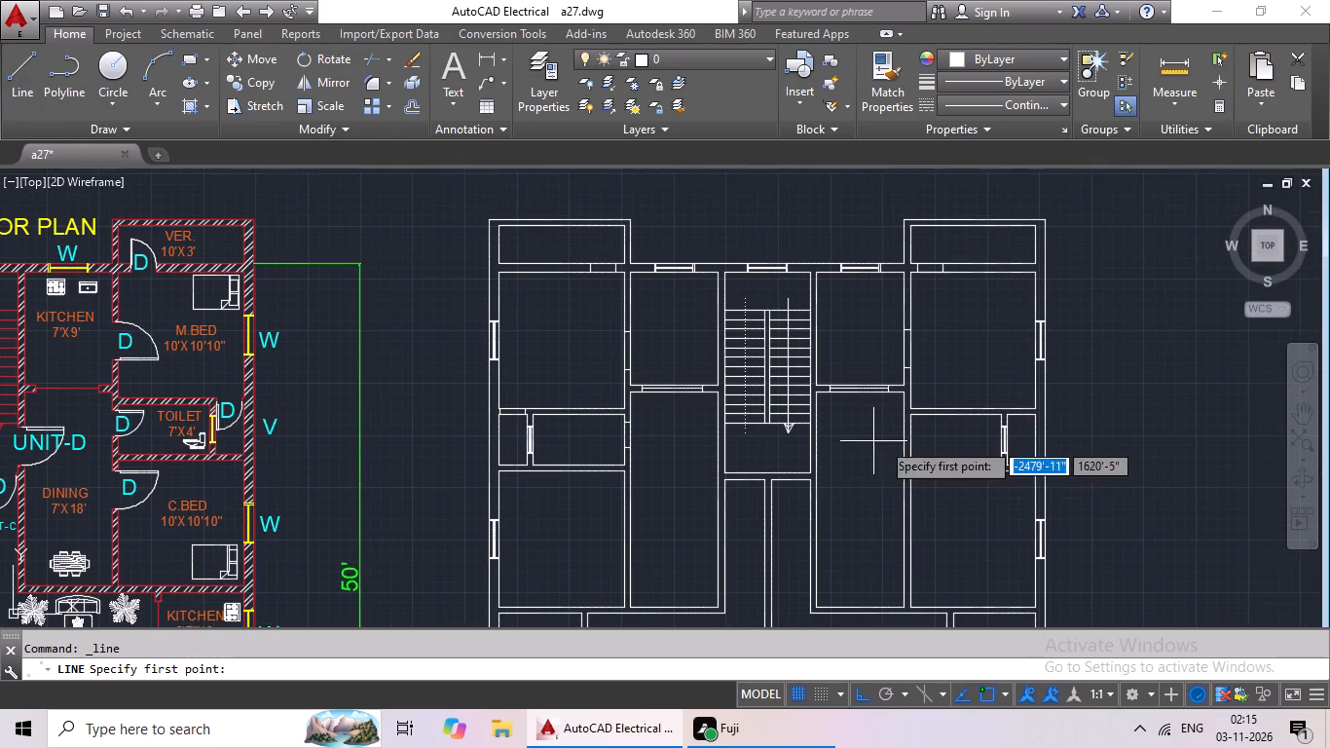
{"action": "middle_click_drag", "start_coordinate": [888, 438], "coordinate": [731, 450]}
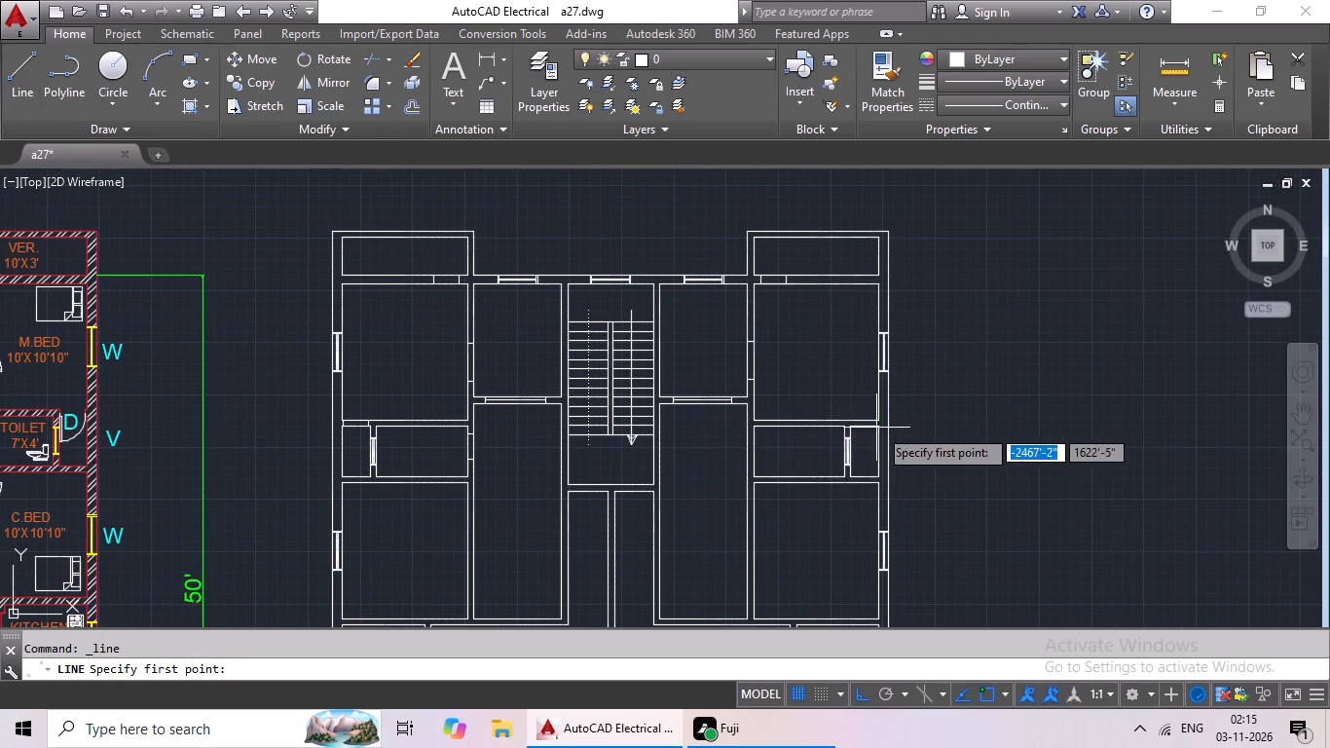
{"action": "scroll", "coordinate": [882, 428], "scroll_direction": "up", "scroll_amount": 7}
{"action": "left_click", "coordinate": [849, 427]}
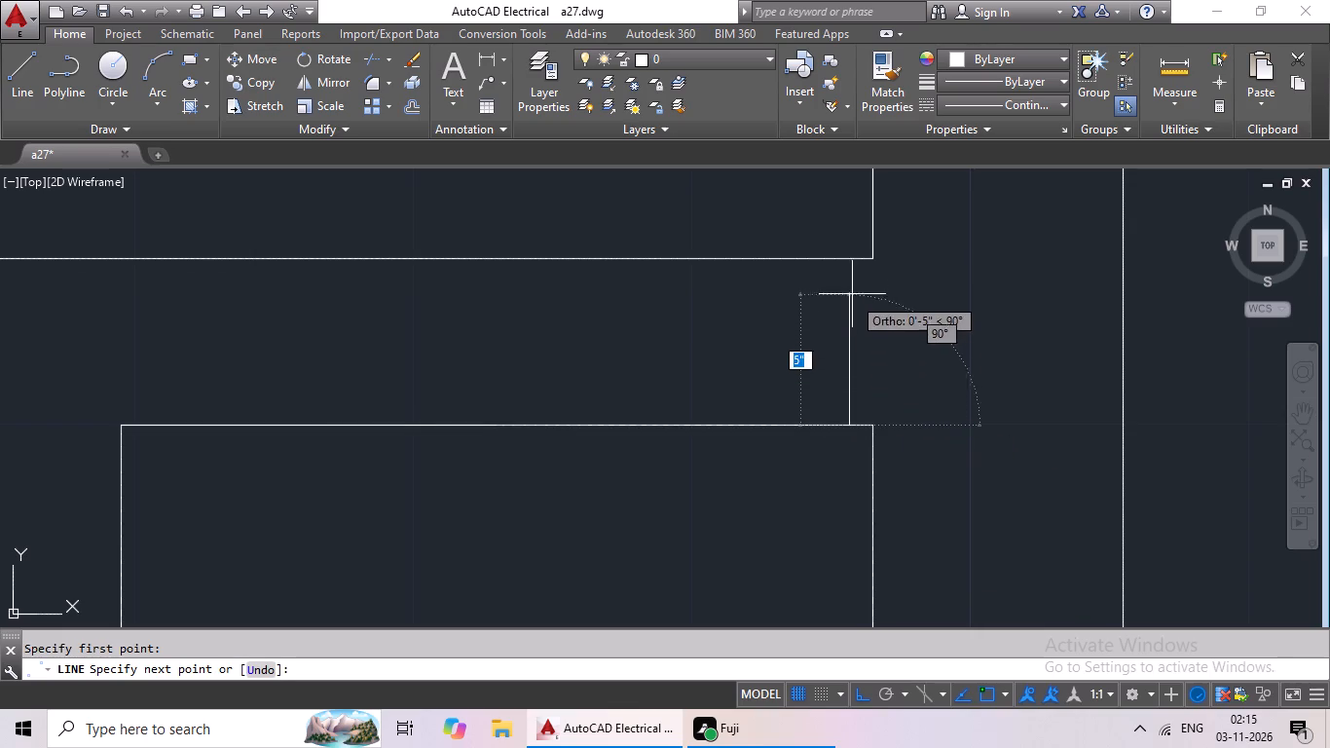
{"action": "left_click", "coordinate": [841, 258]}
{"action": "key", "text": "Escape"}
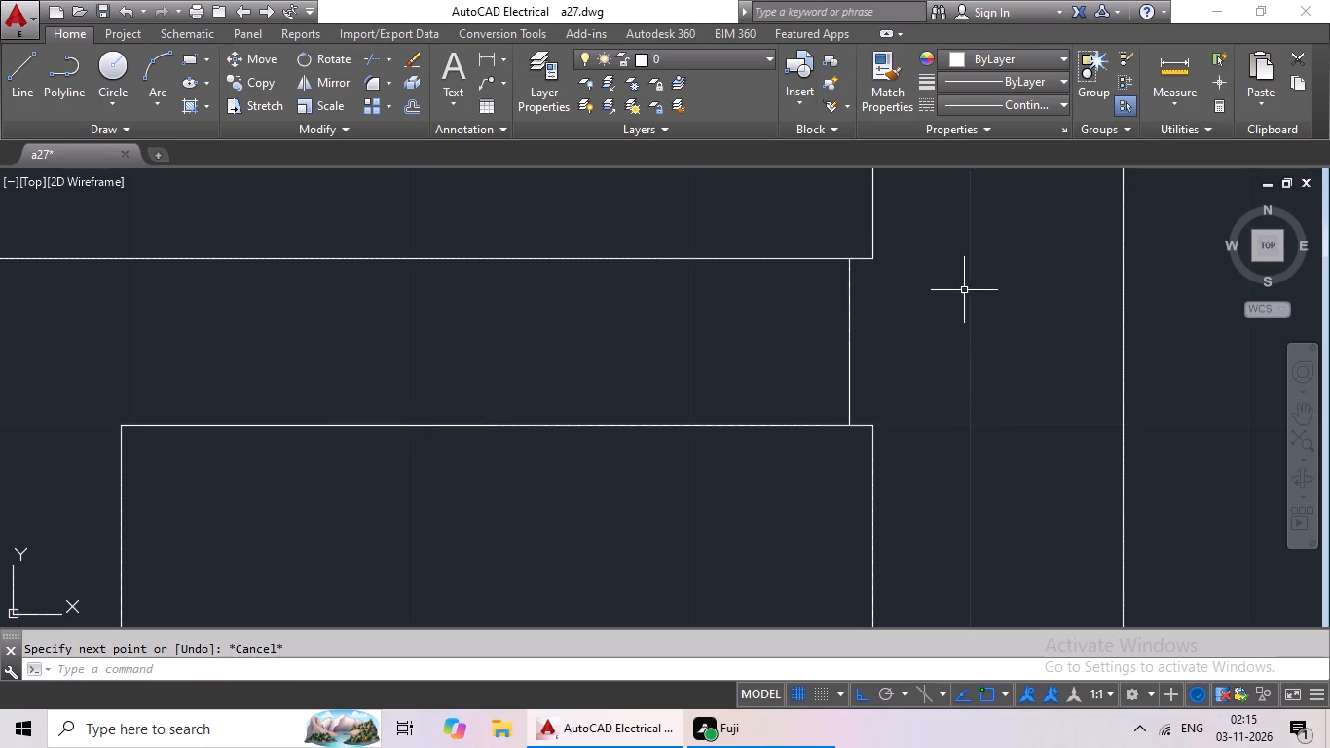
{"action": "key", "text": "Escape"}
Offset that jamb line in the northeast bedroom's south wall 2' to the west.
{"action": "key", "text": "o"}
{"action": "key", "text": "Return"}
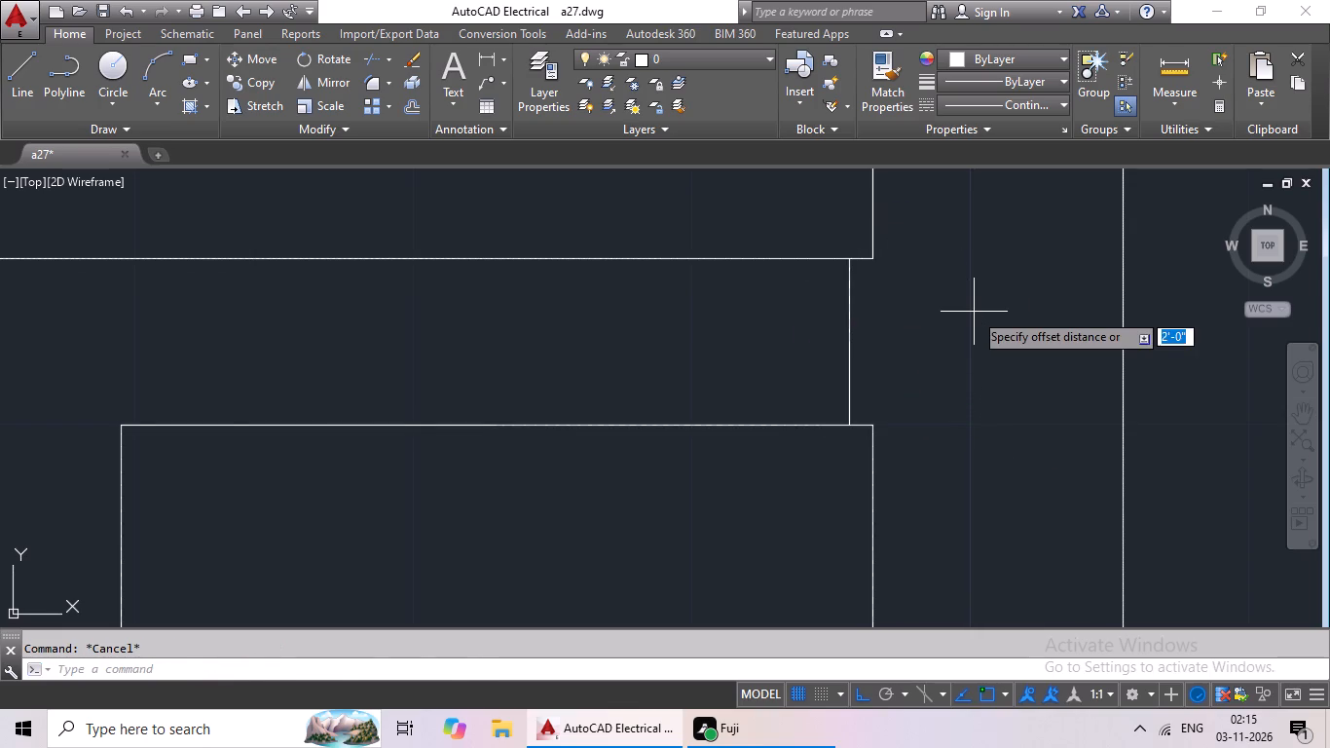
{"action": "type", "text": "2'"}
{"action": "key", "text": "Return"}
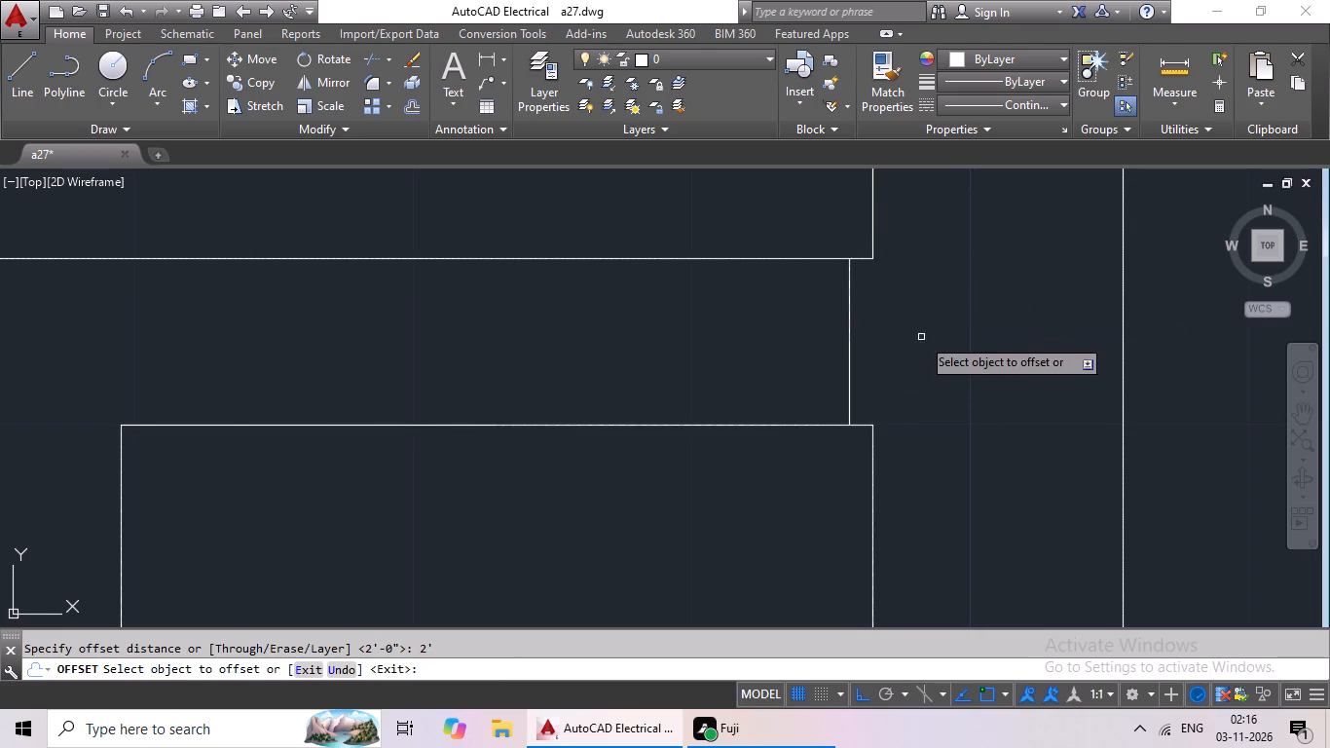
{"action": "left_click", "coordinate": [848, 356]}
{"action": "left_click", "coordinate": [692, 379]}
{"action": "scroll", "coordinate": [692, 379], "scroll_direction": "down", "scroll_amount": 2}
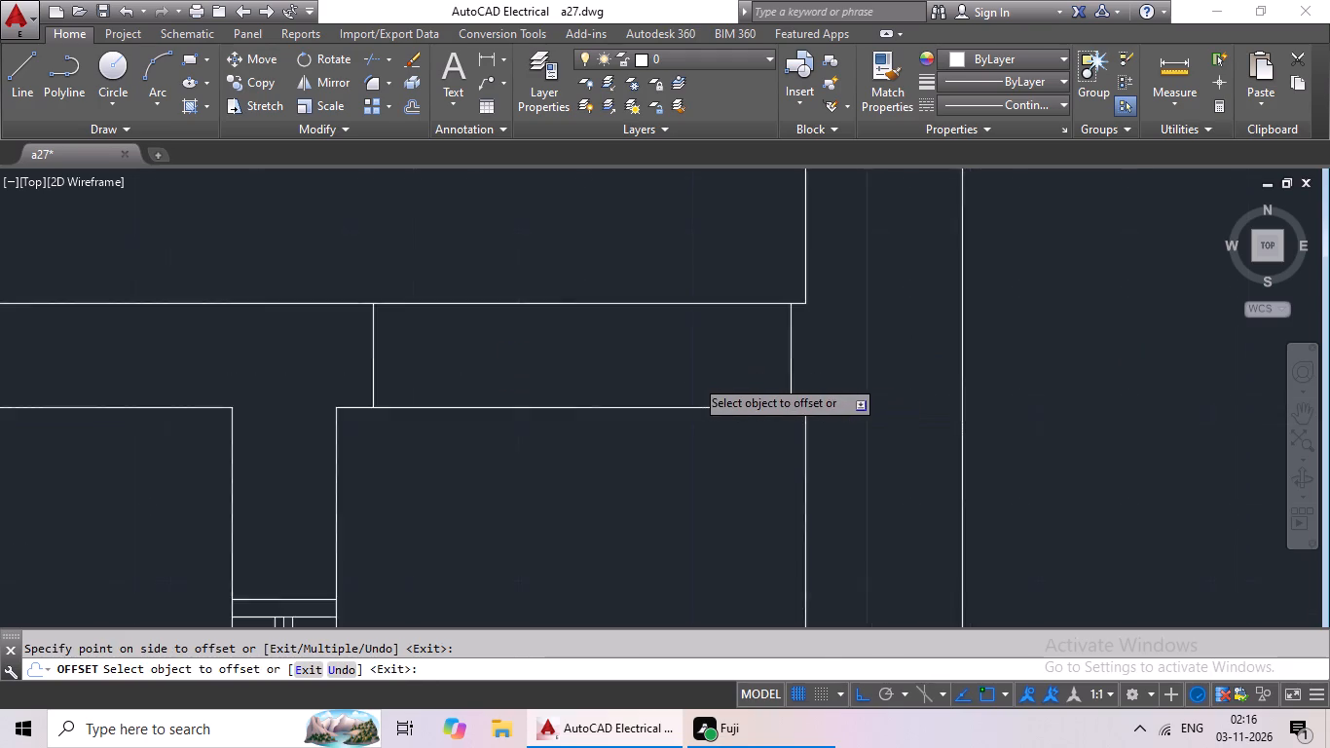
Draw a jamb line across the east toilet's west wall, just below its north corner.
{"action": "scroll", "coordinate": [694, 378], "scroll_direction": "down", "scroll_amount": 4}
{"action": "key", "text": "Escape"}
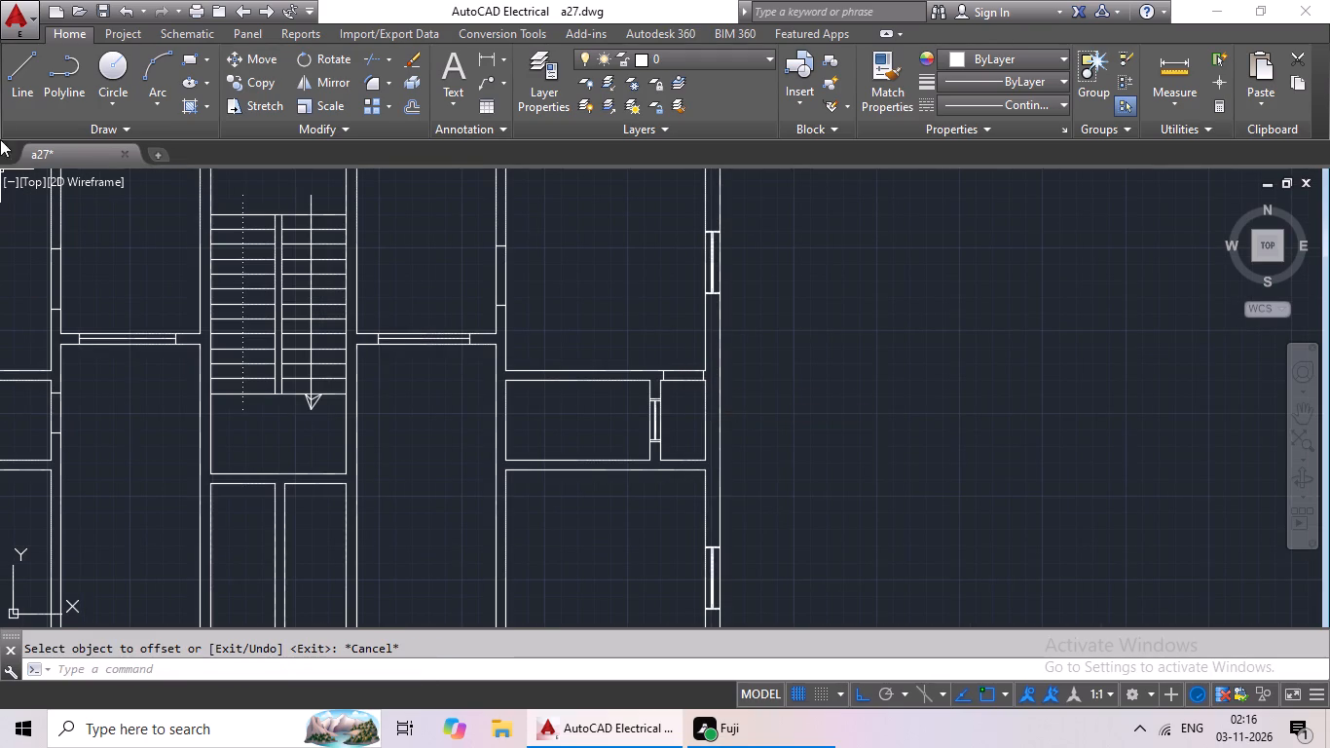
{"action": "left_click", "coordinate": [14, 72]}
{"action": "scroll", "coordinate": [452, 479], "scroll_direction": "down", "scroll_amount": 2}
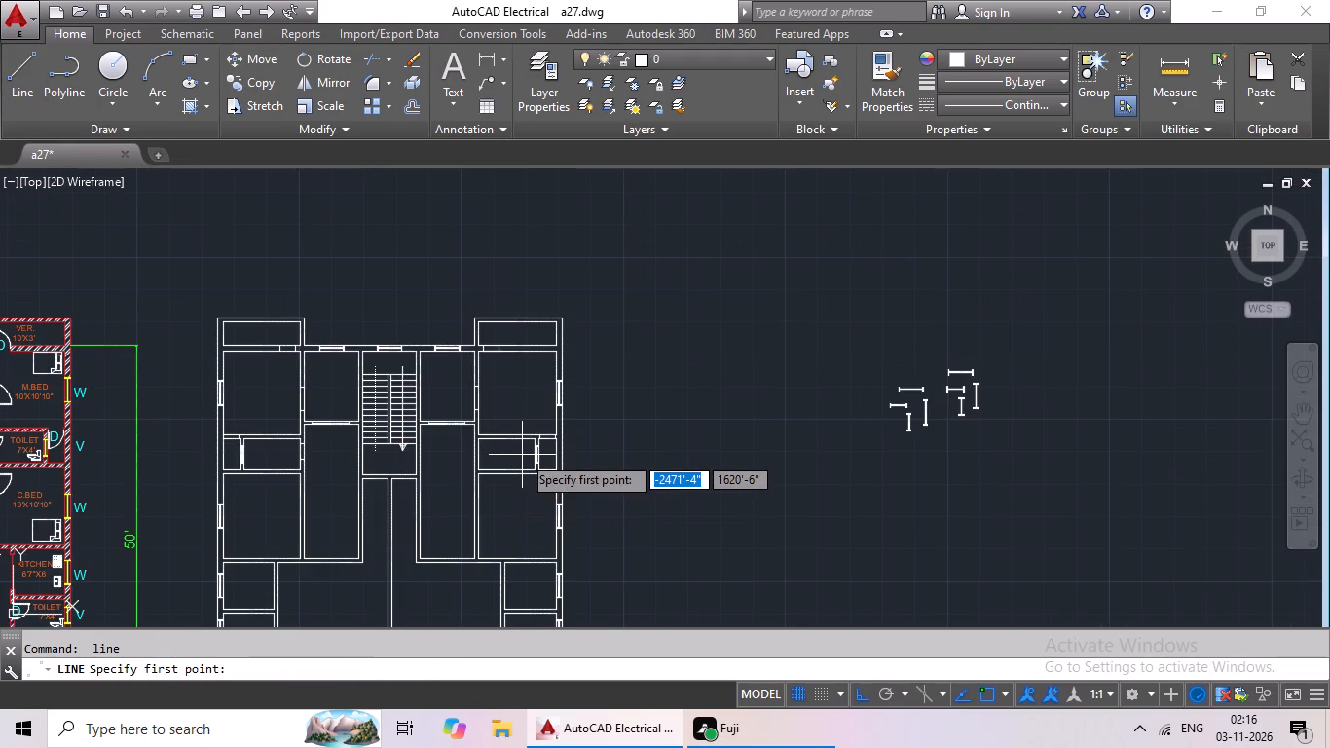
{"action": "middle_click_drag", "start_coordinate": [506, 463], "coordinate": [637, 462]}
{"action": "scroll", "coordinate": [613, 442], "scroll_direction": "up", "scroll_amount": 2}
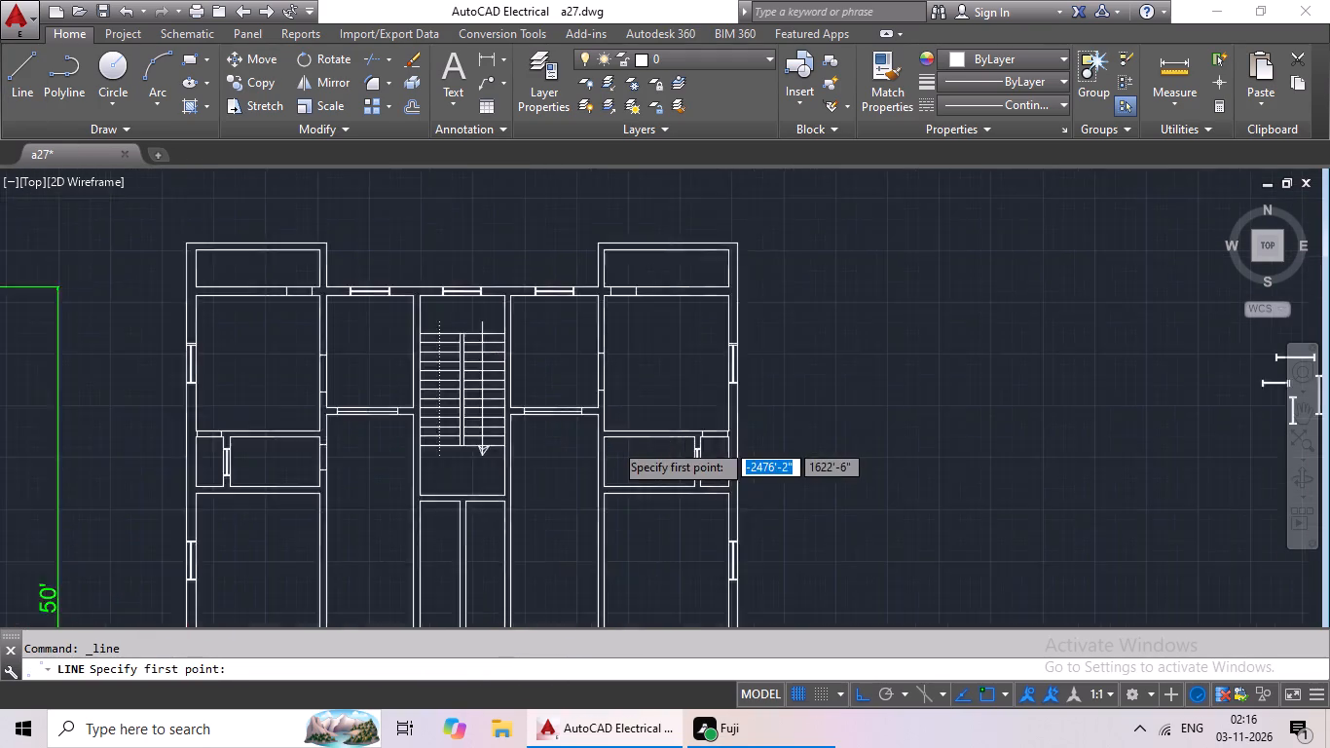
{"action": "scroll", "coordinate": [613, 442], "scroll_direction": "up", "scroll_amount": 2}
{"action": "left_click", "coordinate": [571, 458]}
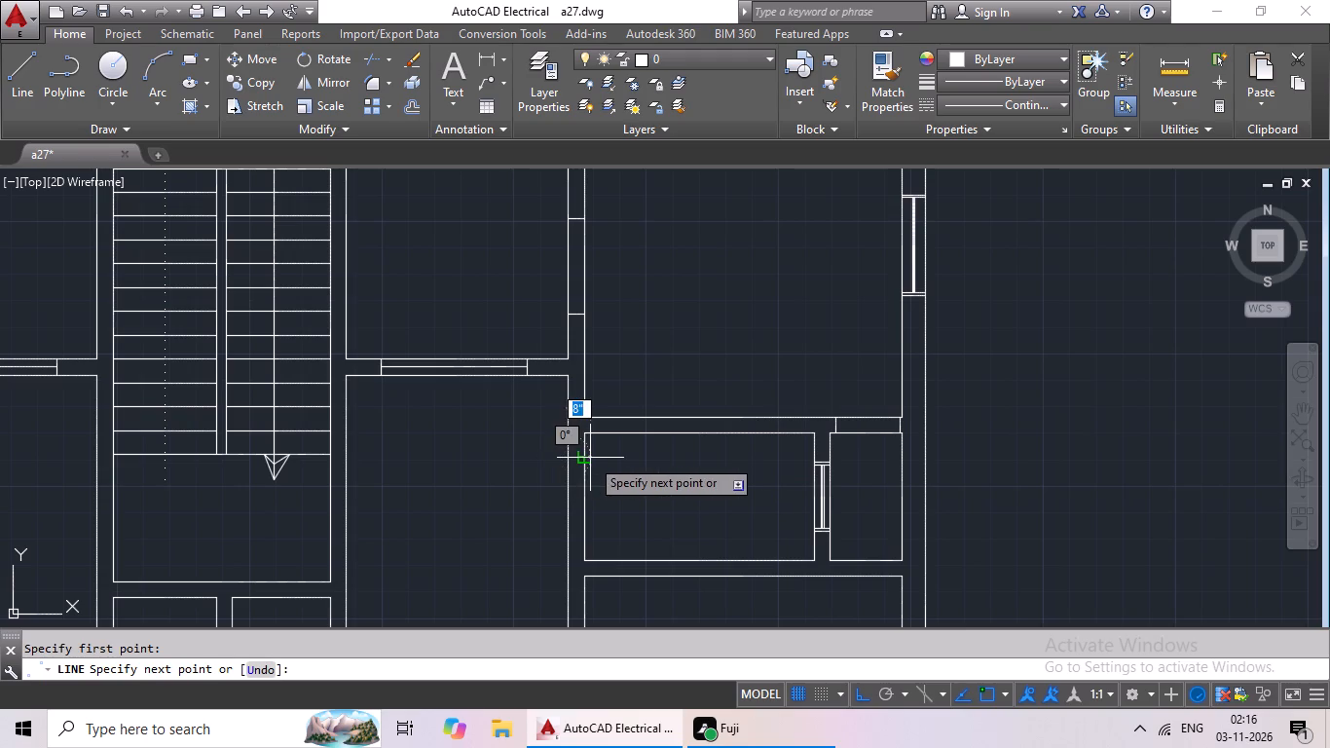
{"action": "left_click", "coordinate": [586, 461]}
{"action": "middle_click_drag", "start_coordinate": [677, 478], "coordinate": [727, 445]}
{"action": "key", "text": "Escape"}
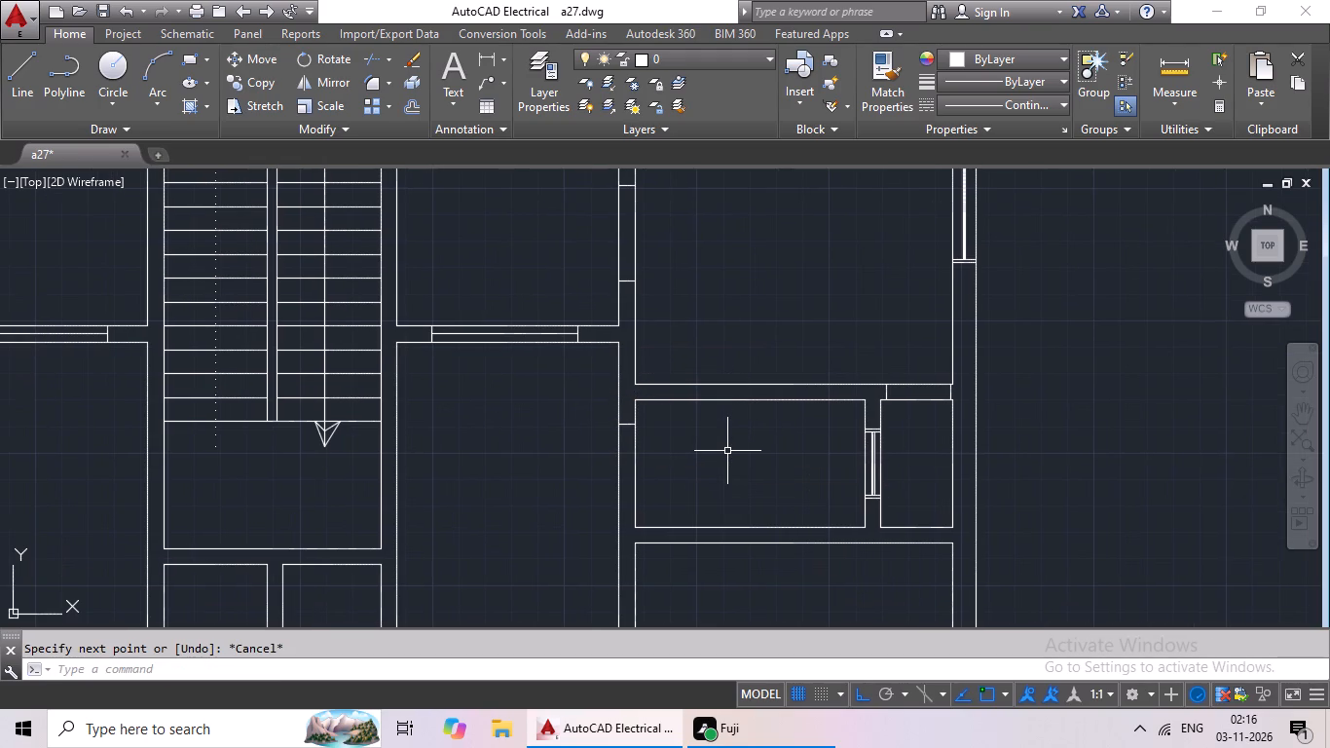
Offset the east toilet's jamb line 2' to the south to mark the door opening.
{"action": "key", "text": "o"}
{"action": "key", "text": "Return"}
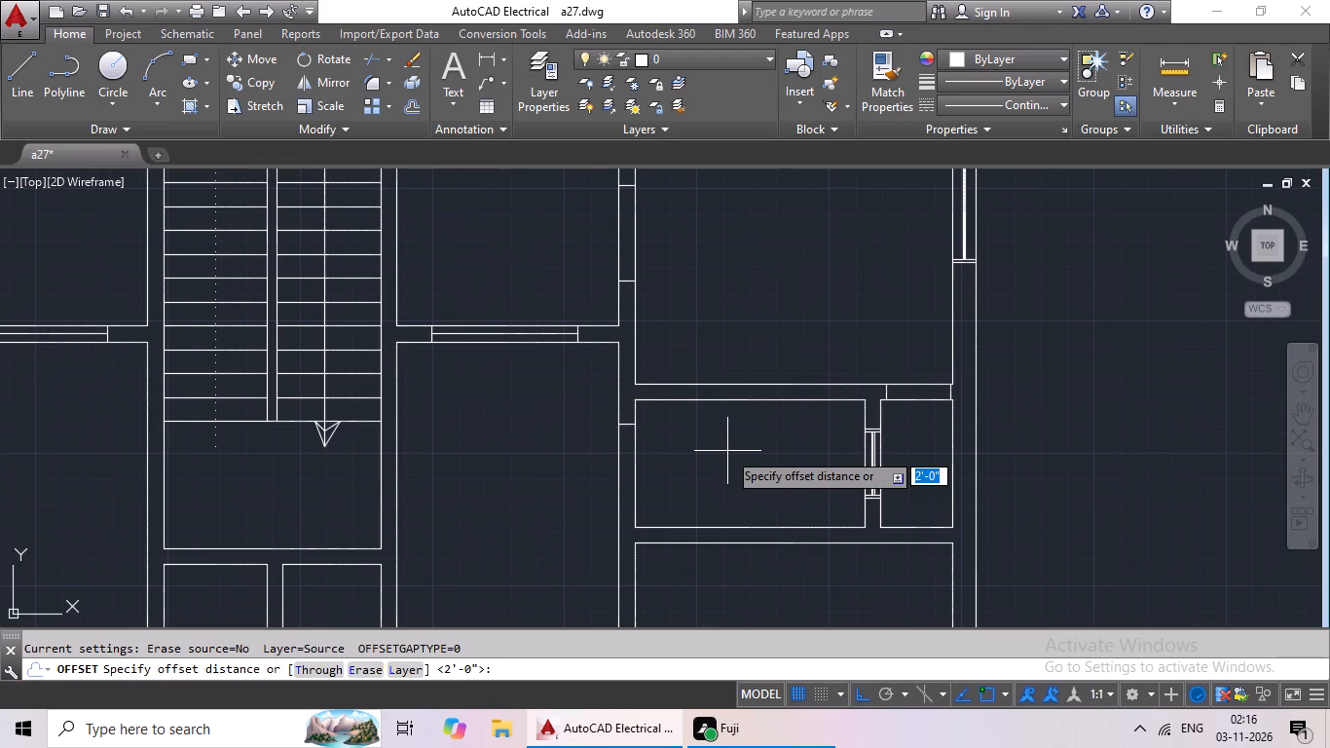
{"action": "key", "text": "Return"}
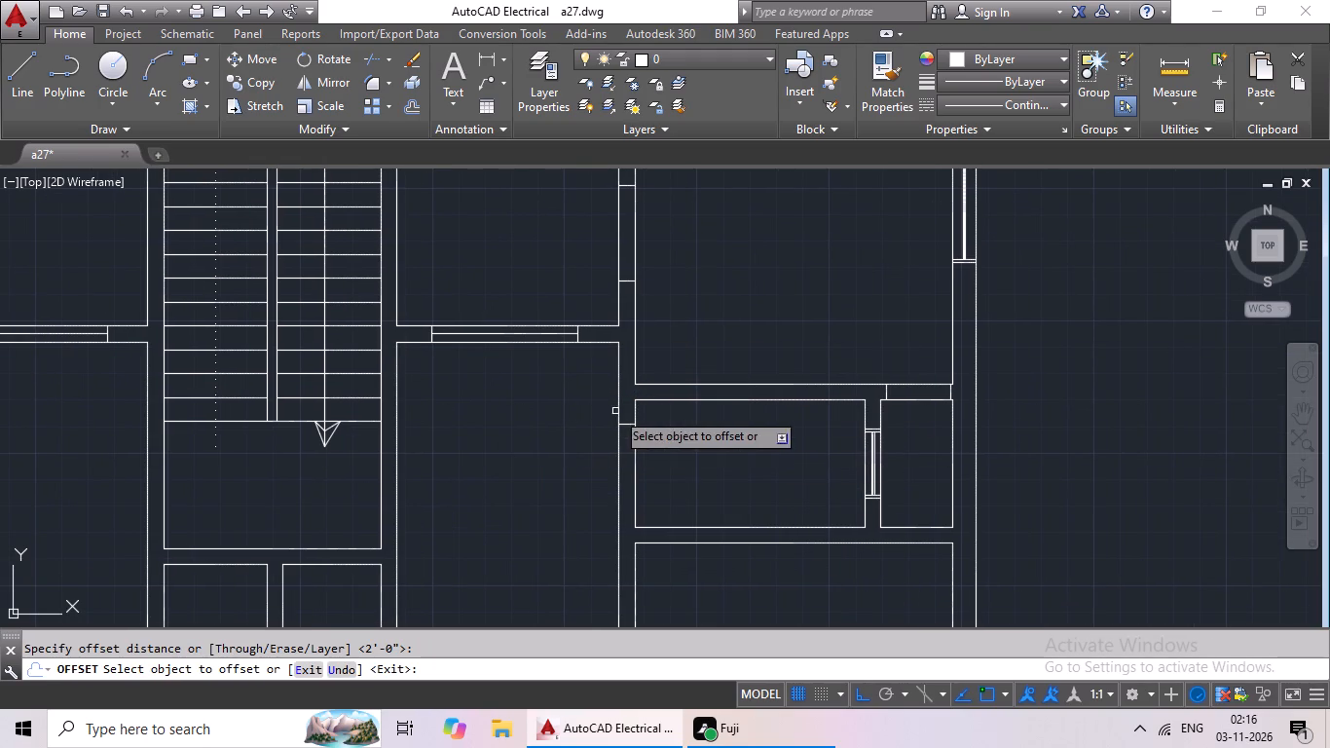
{"action": "left_click", "coordinate": [630, 423]}
{"action": "left_click", "coordinate": [634, 444]}
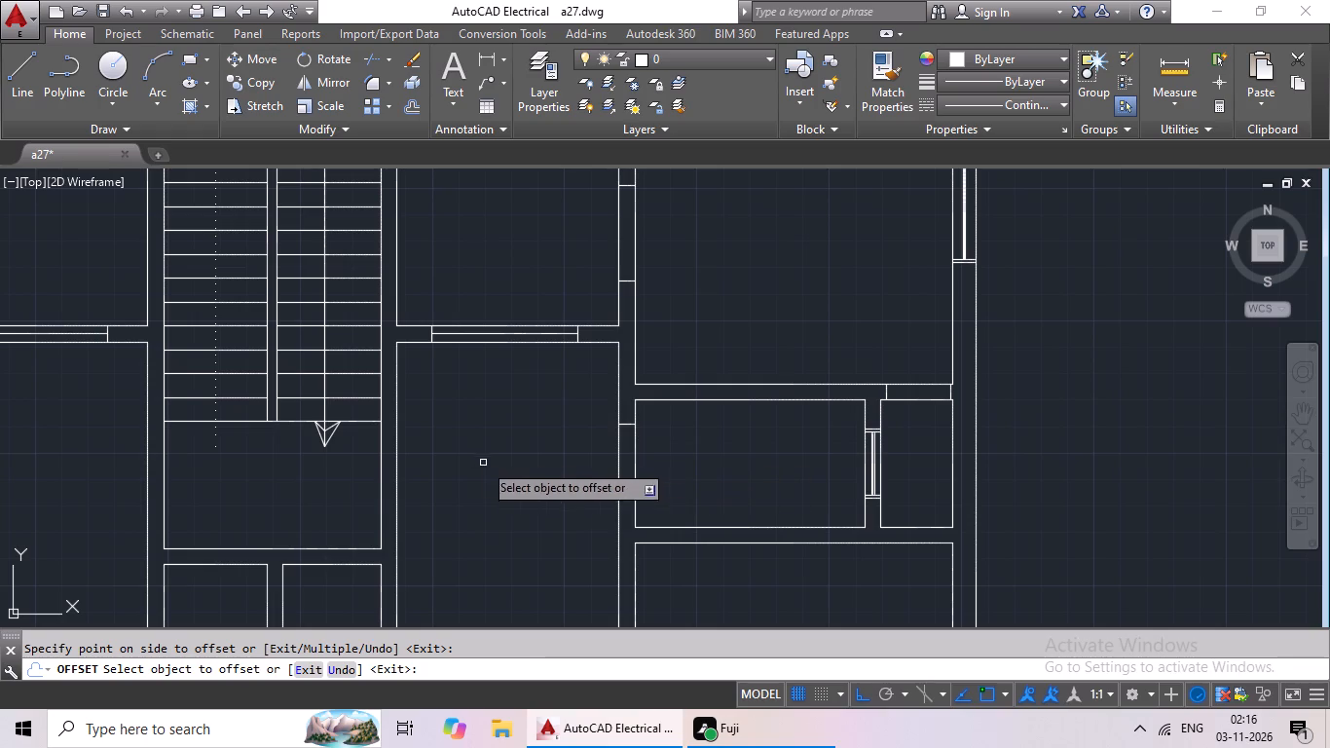
Draw a jamb line across the west wall of the bedroom south of the east toilet, just below its north corner.
{"action": "left_click", "coordinate": [13, 80]}
{"action": "scroll", "coordinate": [493, 470], "scroll_direction": "down", "scroll_amount": 2}
{"action": "middle_click_drag", "start_coordinate": [497, 471], "coordinate": [702, 444]}
{"action": "middle_click_drag", "start_coordinate": [716, 443], "coordinate": [811, 394]}
{"action": "middle_click_drag", "start_coordinate": [648, 450], "coordinate": [725, 418]}
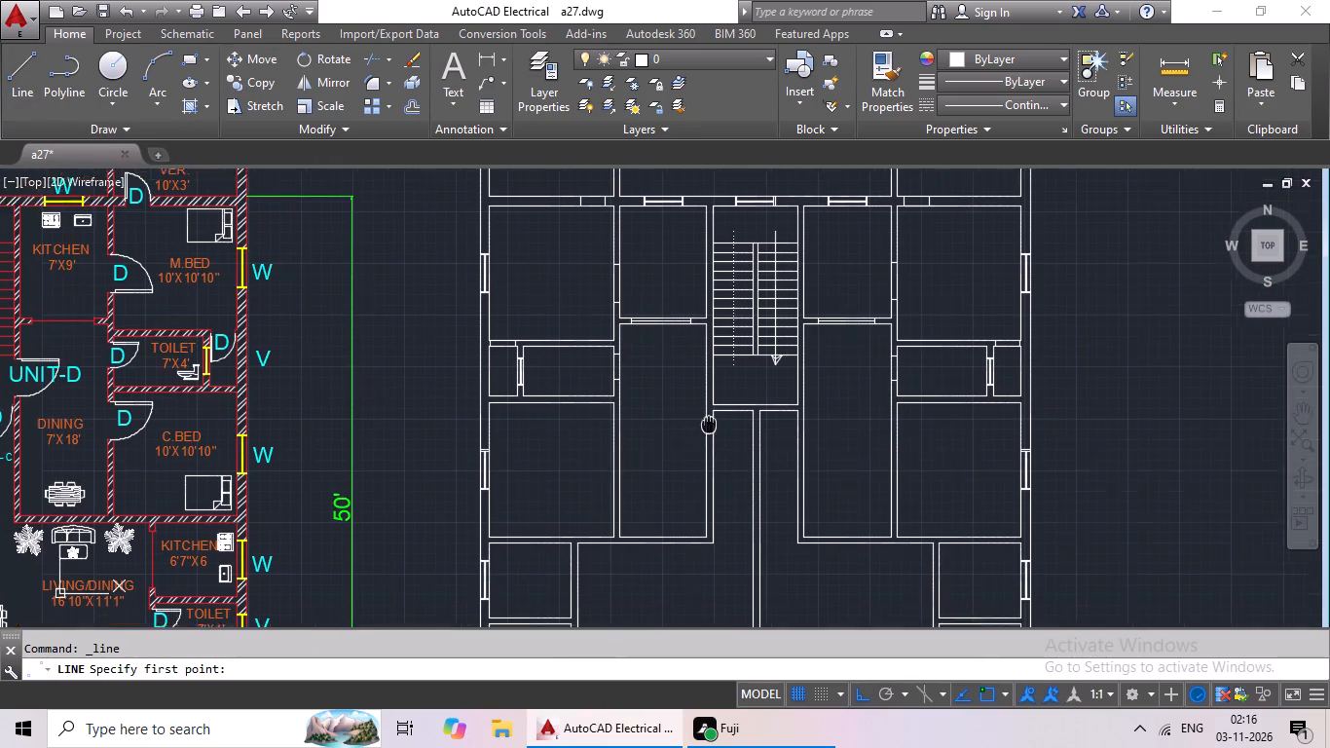
{"action": "middle_click_drag", "start_coordinate": [725, 418], "coordinate": [741, 411]}
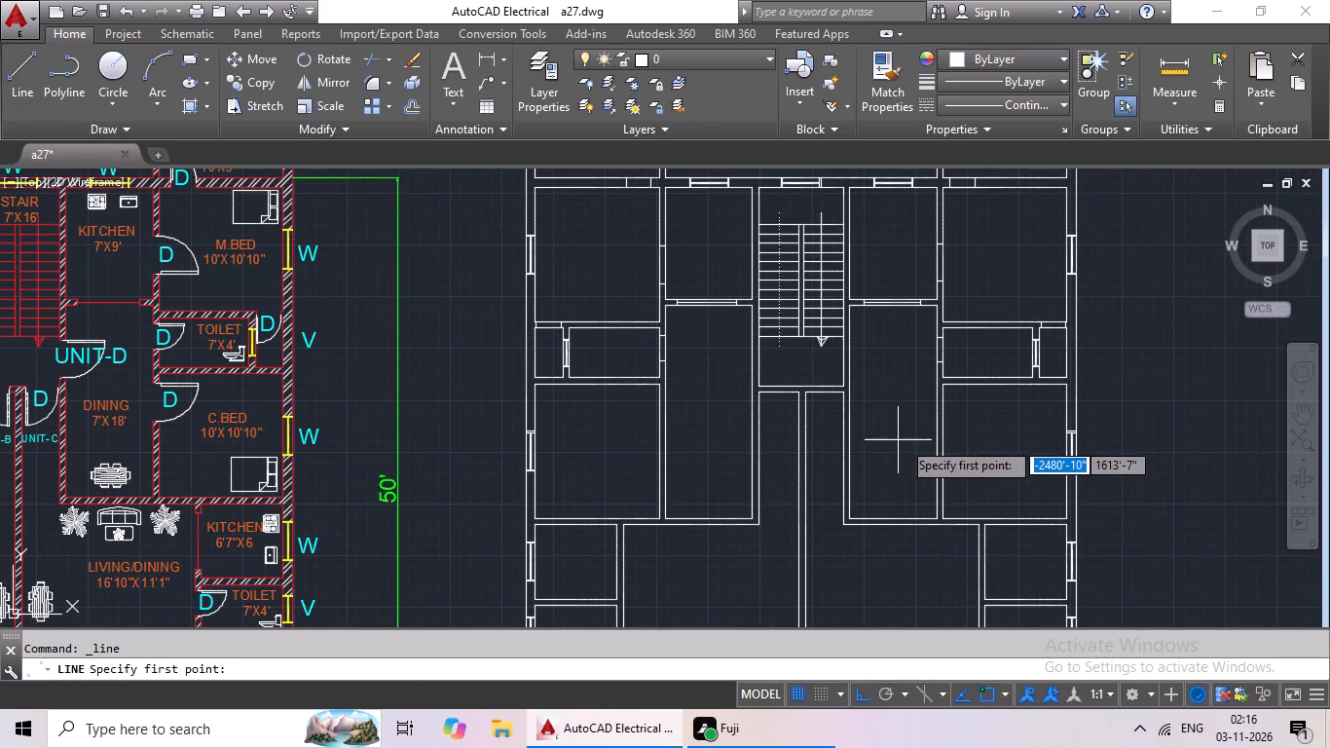
{"action": "middle_click_drag", "start_coordinate": [970, 418], "coordinate": [910, 443]}
{"action": "scroll", "coordinate": [917, 433], "scroll_direction": "up", "scroll_amount": 2}
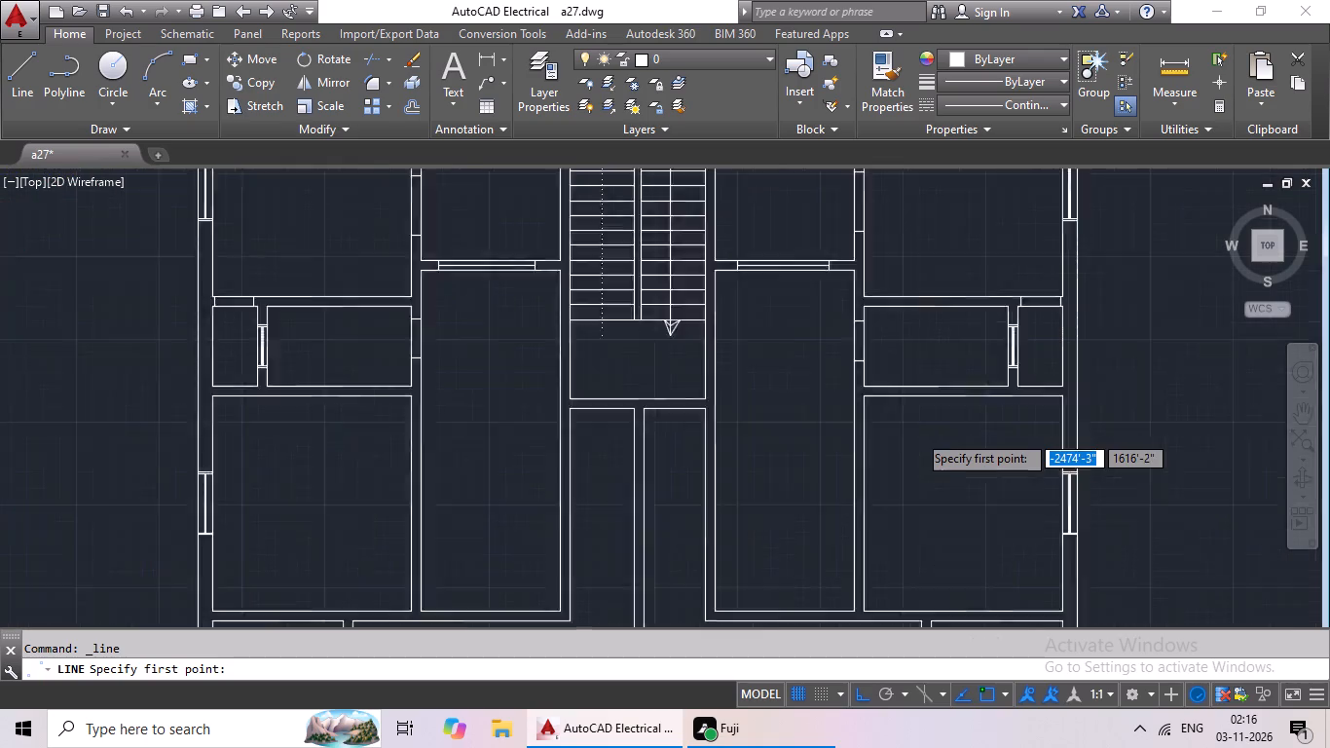
{"action": "left_click", "coordinate": [820, 426]}
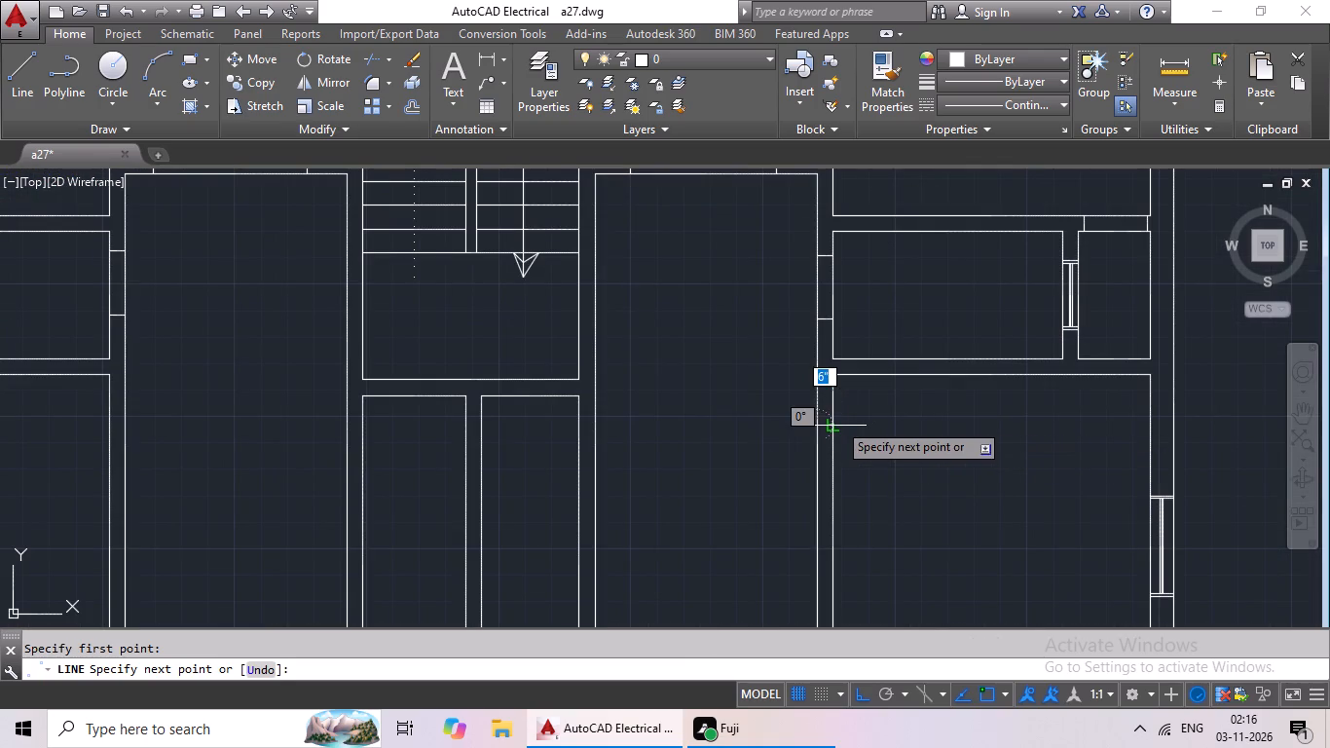
{"action": "left_click", "coordinate": [835, 422]}
{"action": "key", "text": "Escape"}
Offset the jamb line in that east bedroom's west wall 3' to the south.
{"action": "key", "text": "o"}
{"action": "key", "text": "Return"}
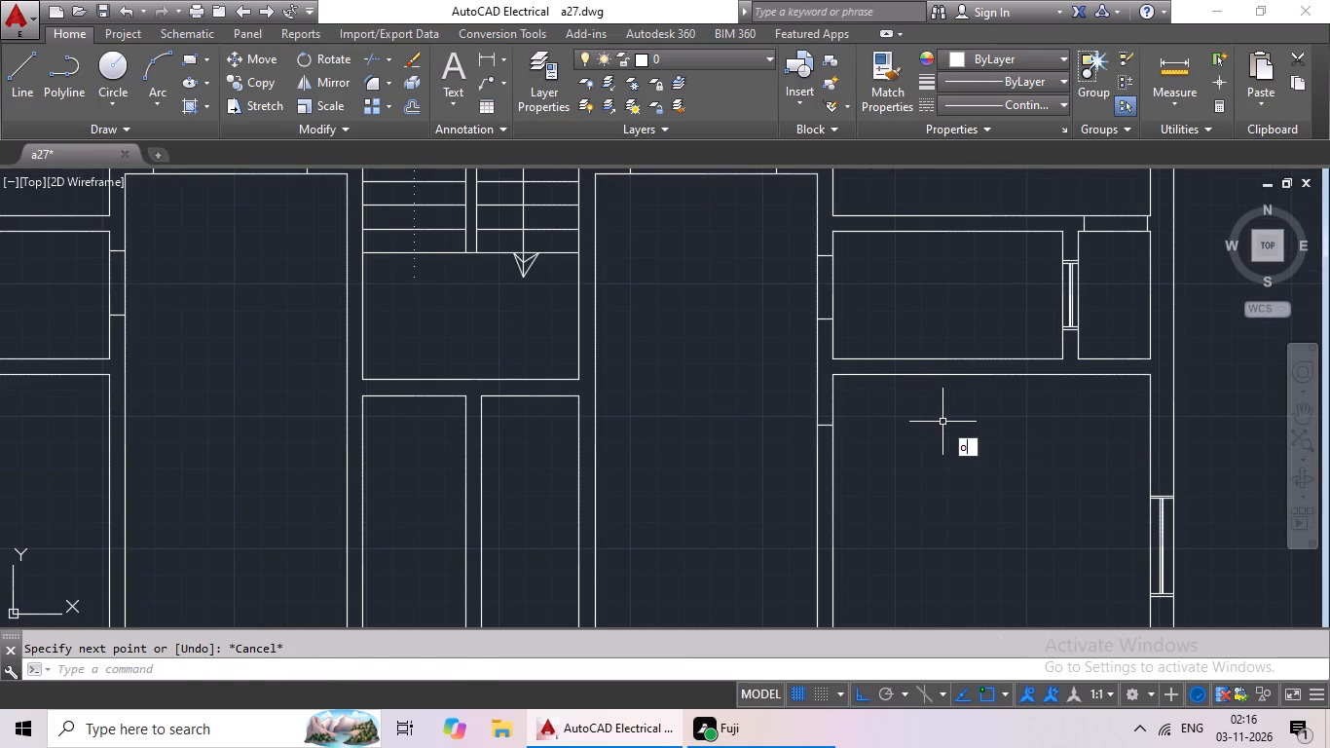
{"action": "type", "text": "3'"}
{"action": "key", "text": "Return"}
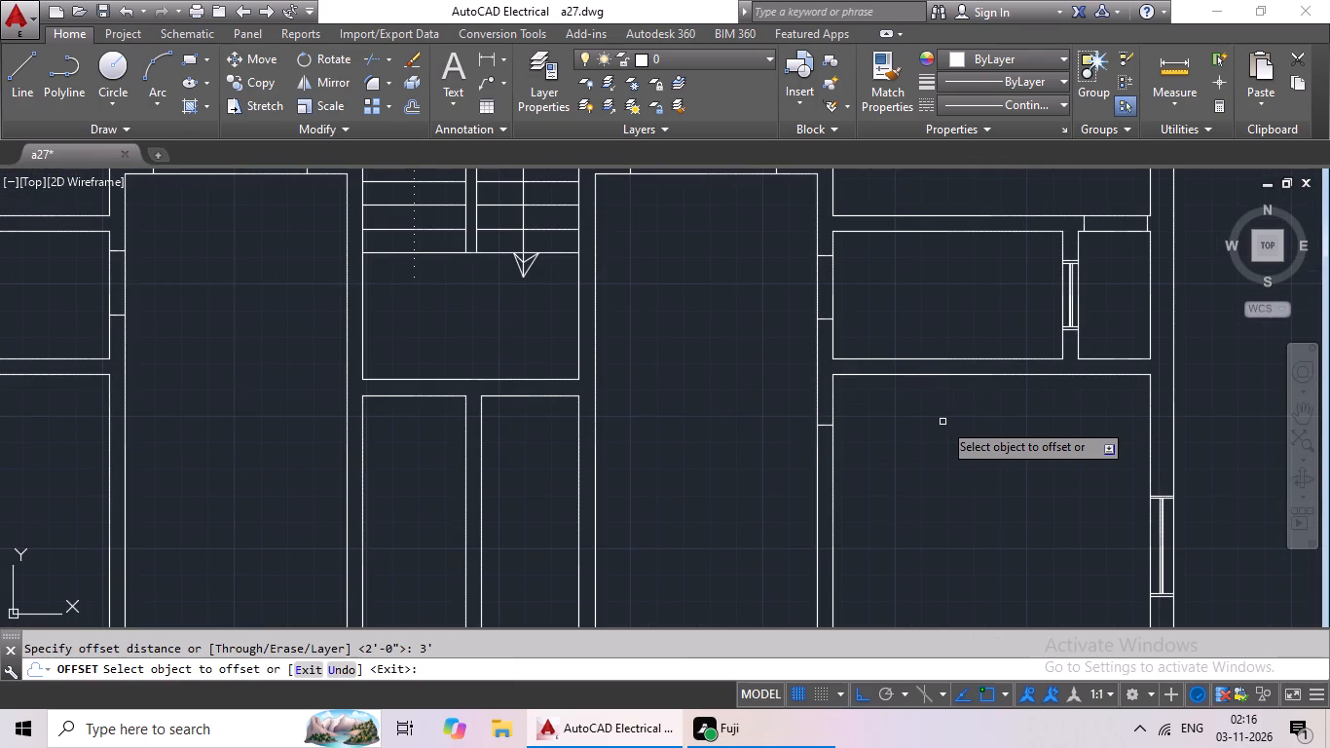
{"action": "left_click_drag", "start_coordinate": [823, 425], "coordinate": [831, 465]}
{"action": "left_click", "coordinate": [834, 477]}
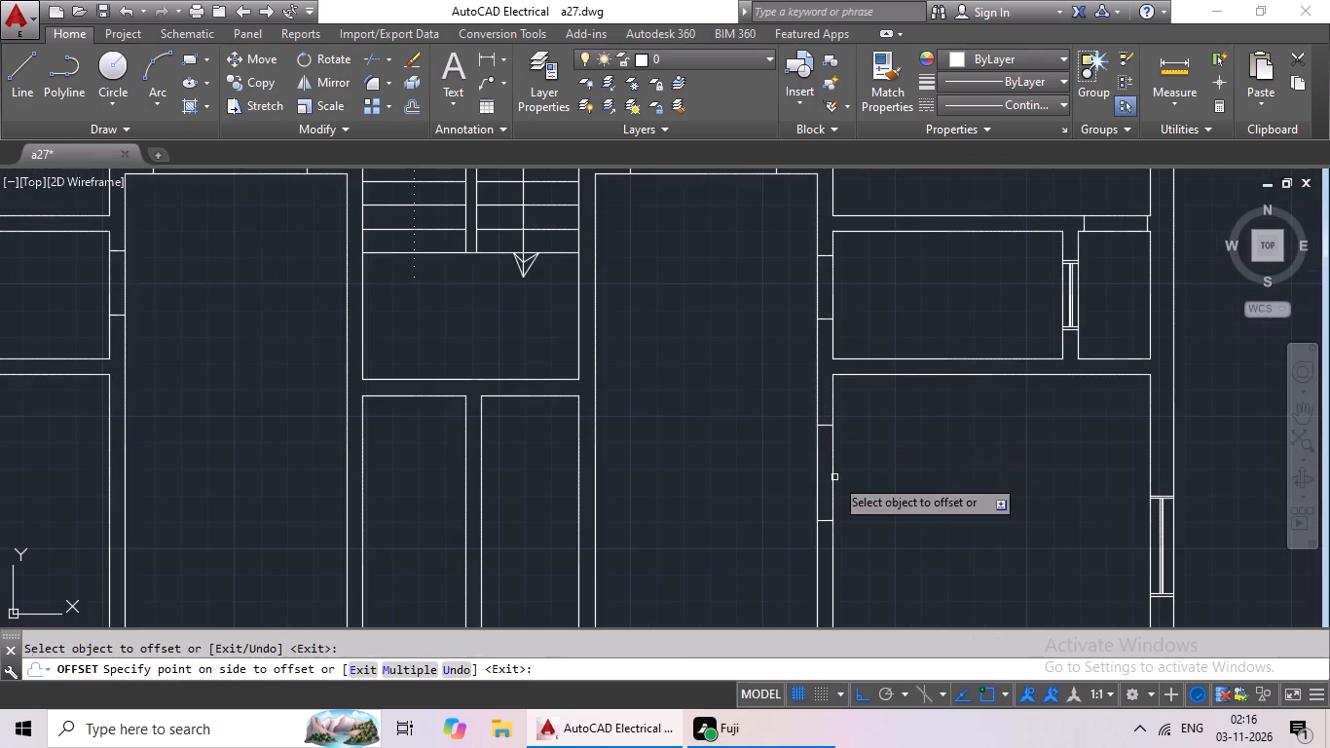
Draw a jamb line across the east wall of the bedroom south of the west toilet, just below its north corner.
{"action": "left_click", "coordinate": [17, 86]}
{"action": "scroll", "coordinate": [501, 356], "scroll_direction": "down", "scroll_amount": 2}
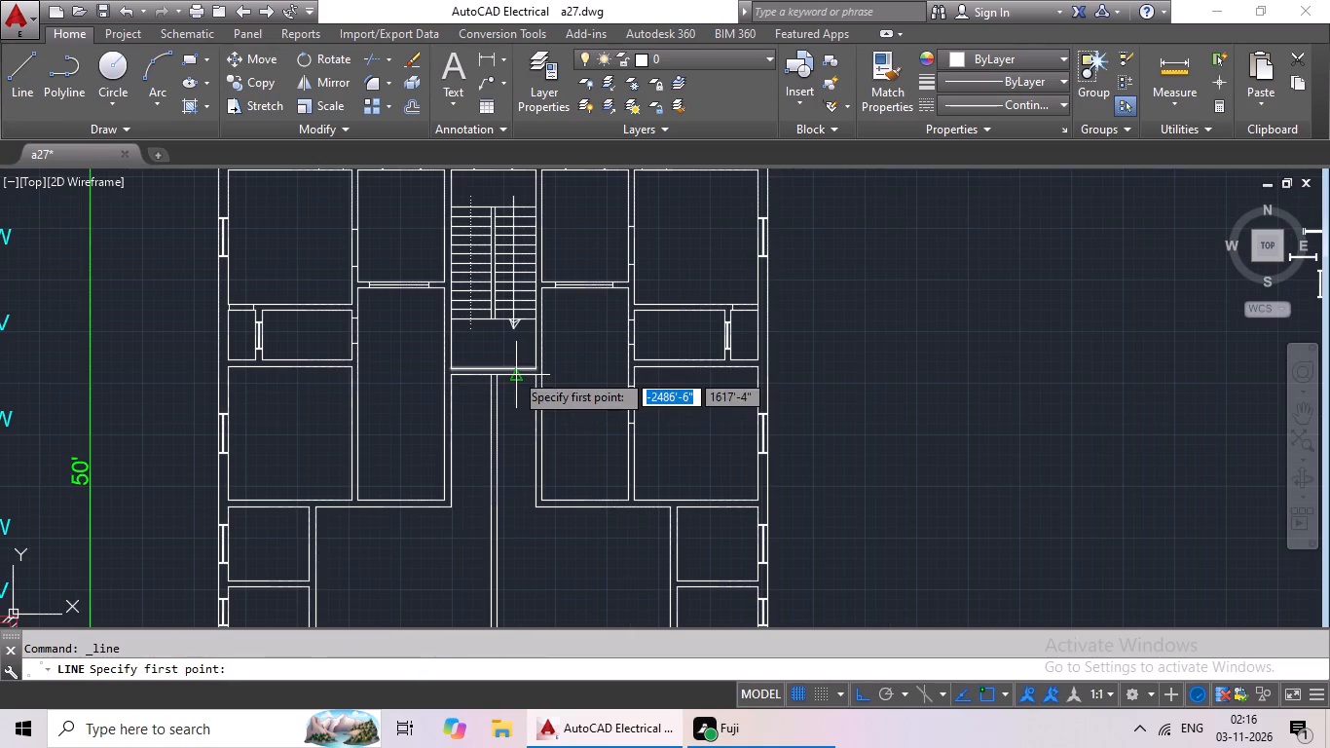
{"action": "middle_click_drag", "start_coordinate": [416, 387], "coordinate": [652, 387]}
{"action": "scroll", "coordinate": [633, 389], "scroll_direction": "down", "scroll_amount": 2}
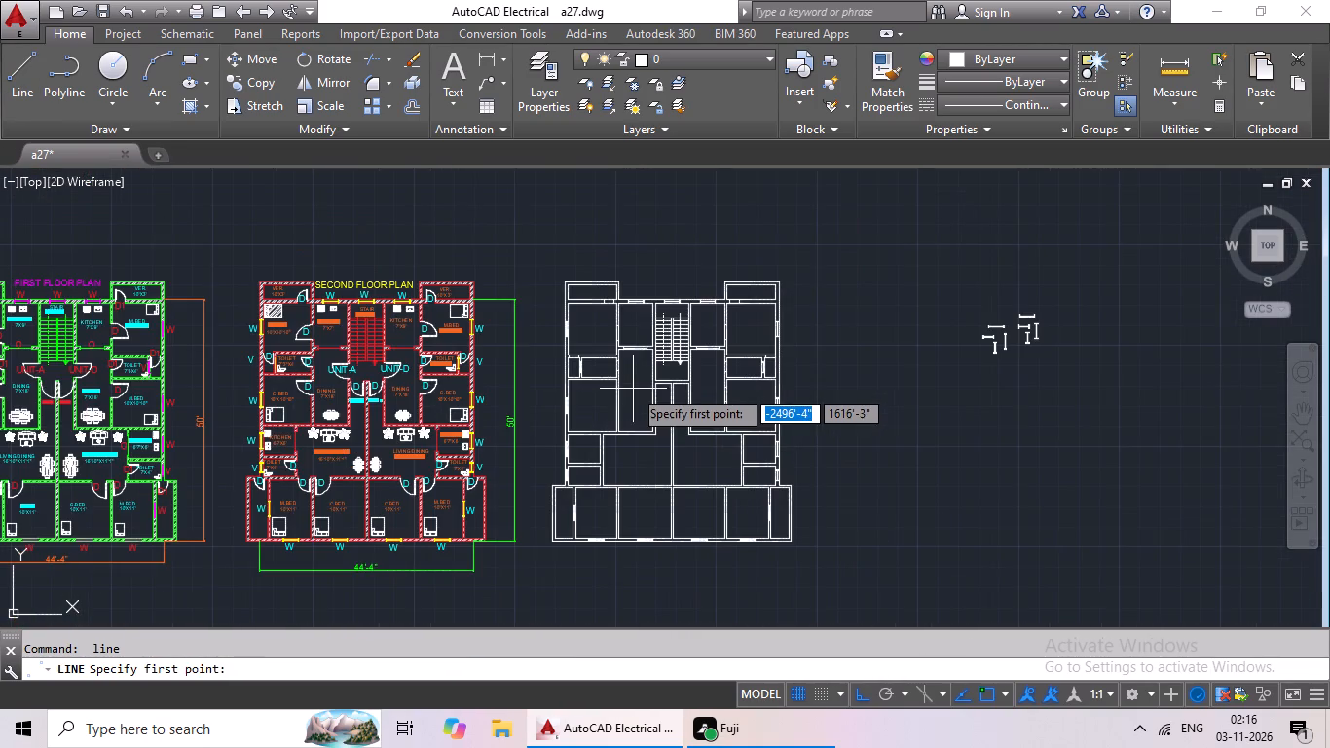
{"action": "scroll", "coordinate": [610, 393], "scroll_direction": "up", "scroll_amount": 4}
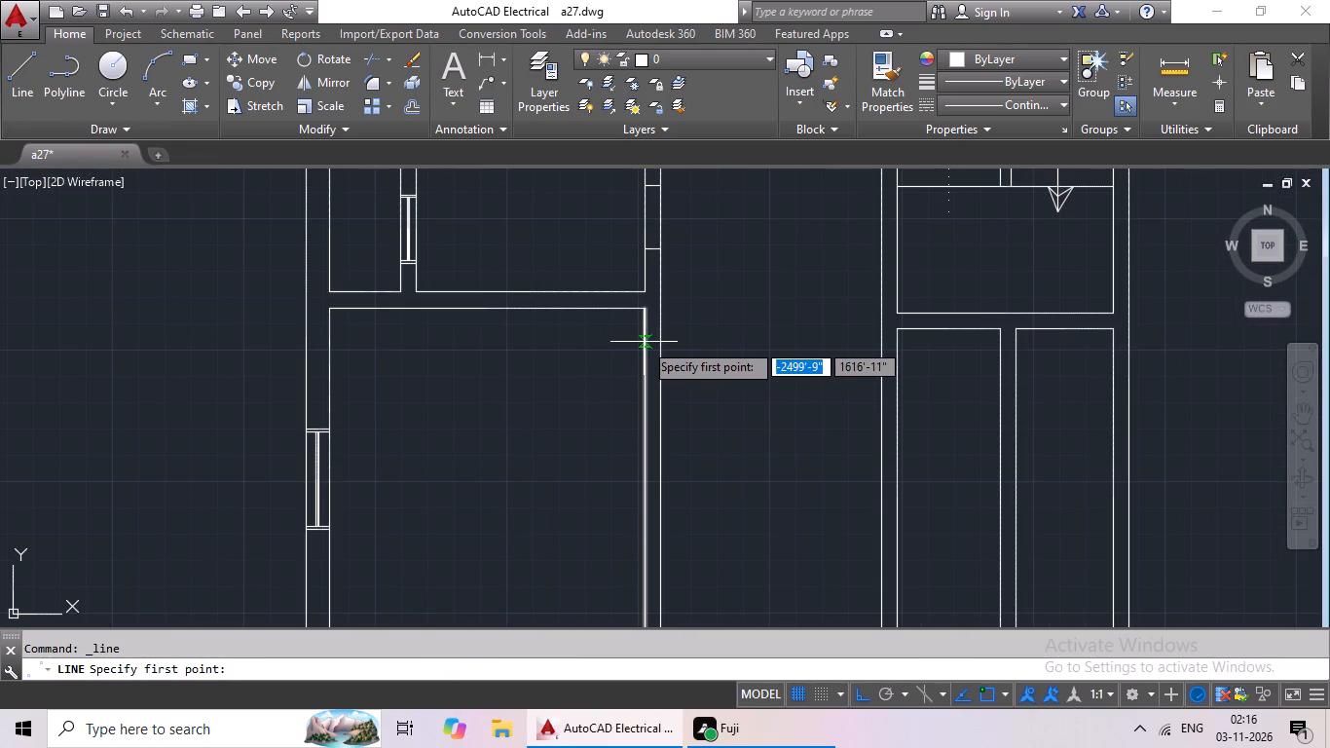
{"action": "left_click", "coordinate": [643, 348]}
{"action": "left_click", "coordinate": [657, 350]}
{"action": "key", "text": "Escape"}
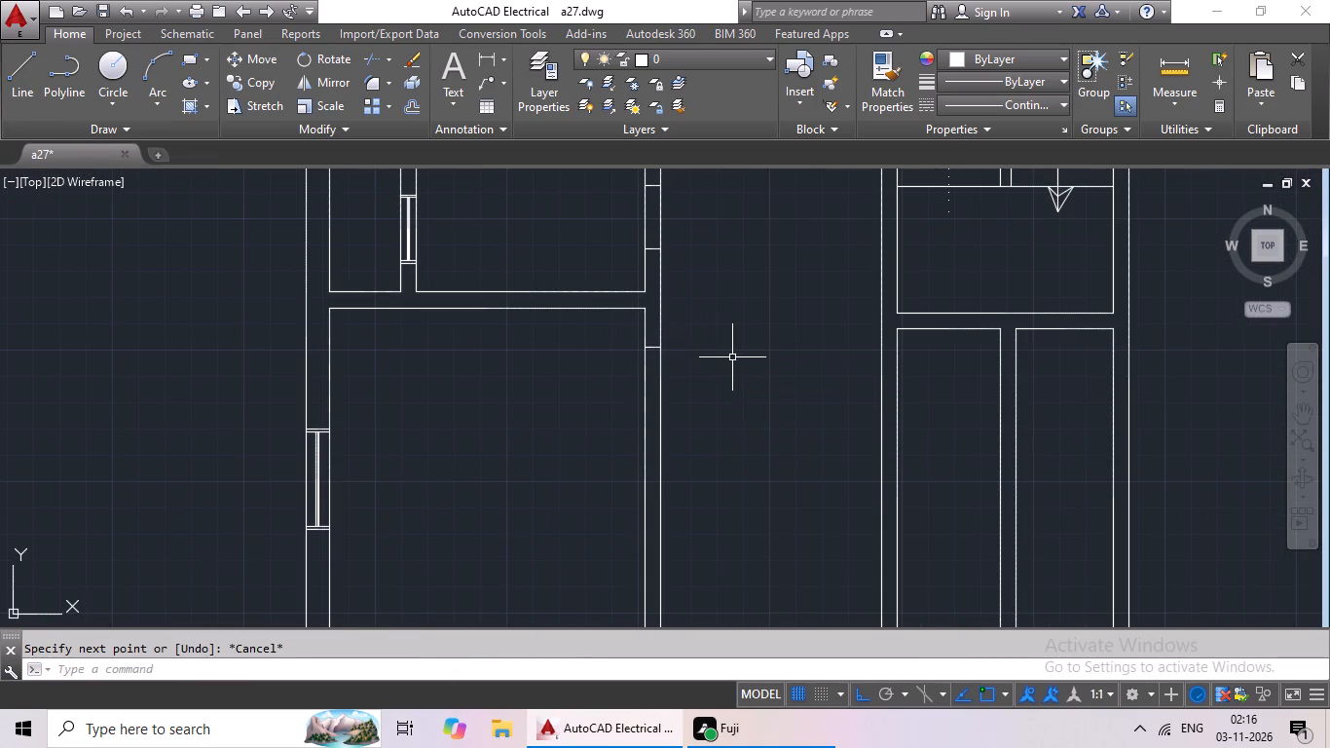
Offset the jamb line in that west bedroom's east wall 3' to the south.
{"action": "key", "text": "o"}
{"action": "key", "text": "Return"}
{"action": "type", "text": "3'"}
{"action": "key", "text": "Return"}
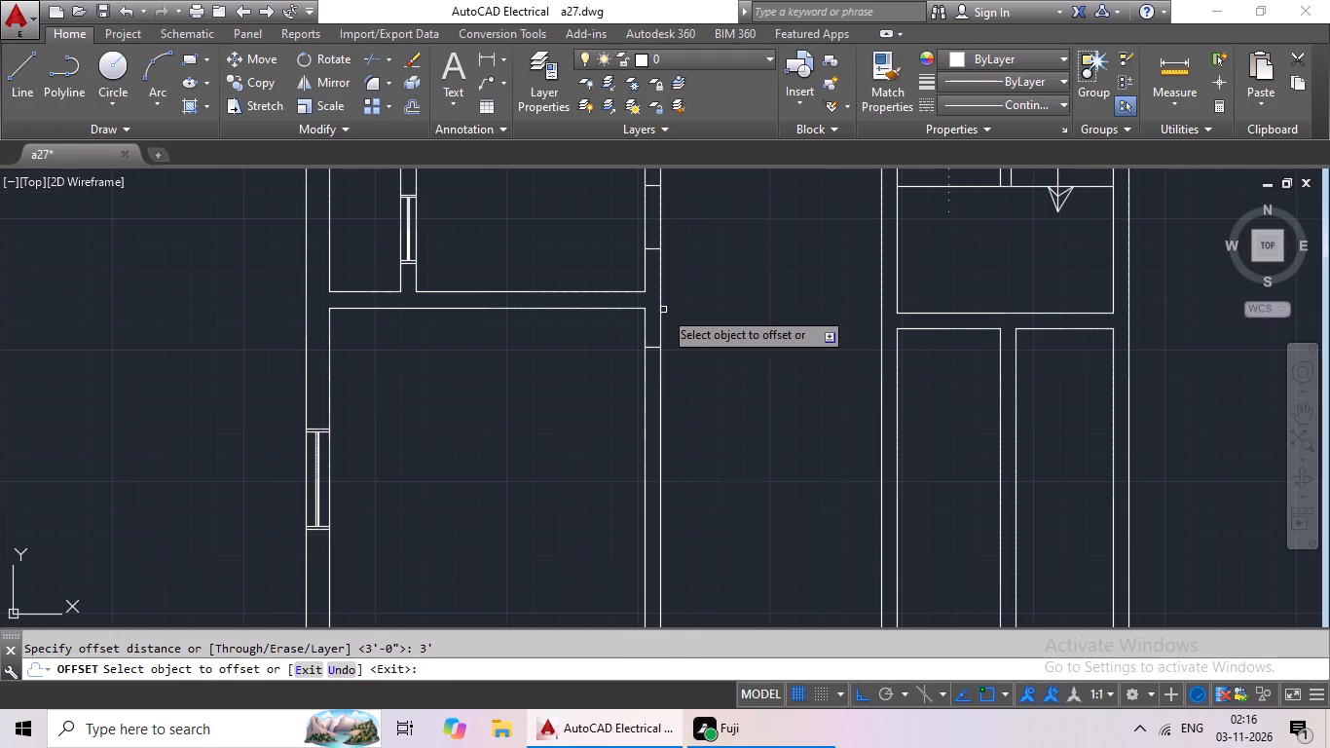
{"action": "left_click_drag", "start_coordinate": [651, 346], "coordinate": [651, 369]}
{"action": "left_click", "coordinate": [651, 375]}
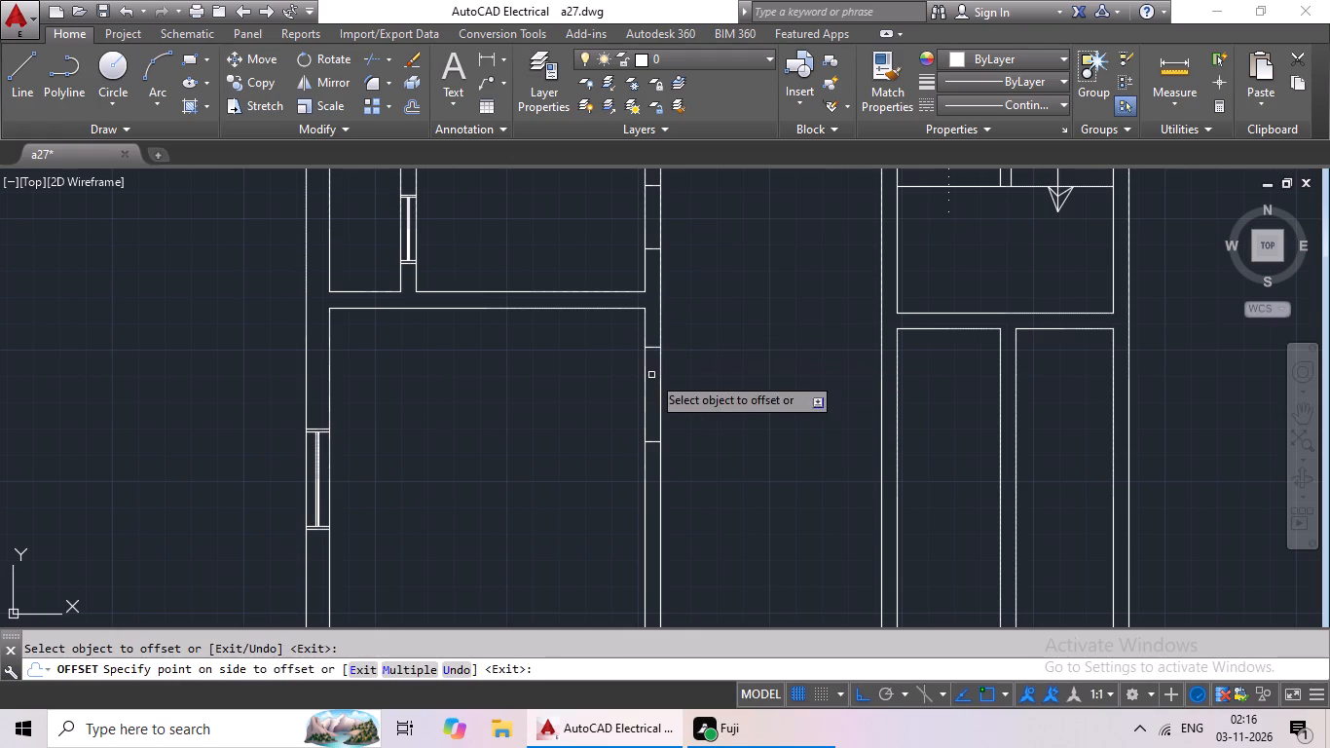
Draw a jamb line across the stair landing's east wall, just above its south corner.
{"action": "left_click_drag", "start_coordinate": [16, 92], "coordinate": [29, 107]}
{"action": "scroll", "coordinate": [505, 350], "scroll_direction": "down", "scroll_amount": 2}
{"action": "middle_click_drag", "start_coordinate": [525, 382], "coordinate": [540, 418]}
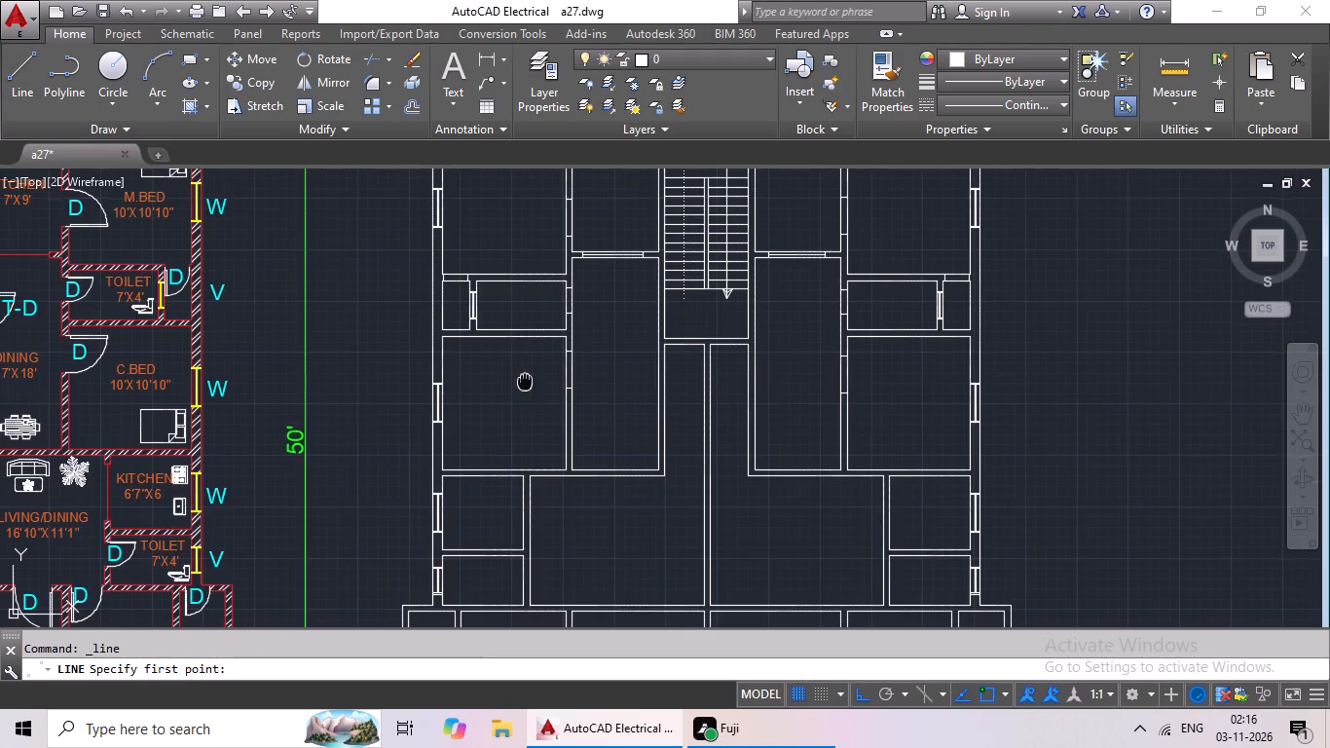
{"action": "middle_click_drag", "start_coordinate": [540, 418], "coordinate": [551, 429]}
{"action": "scroll", "coordinate": [551, 429], "scroll_direction": "down", "scroll_amount": 1}
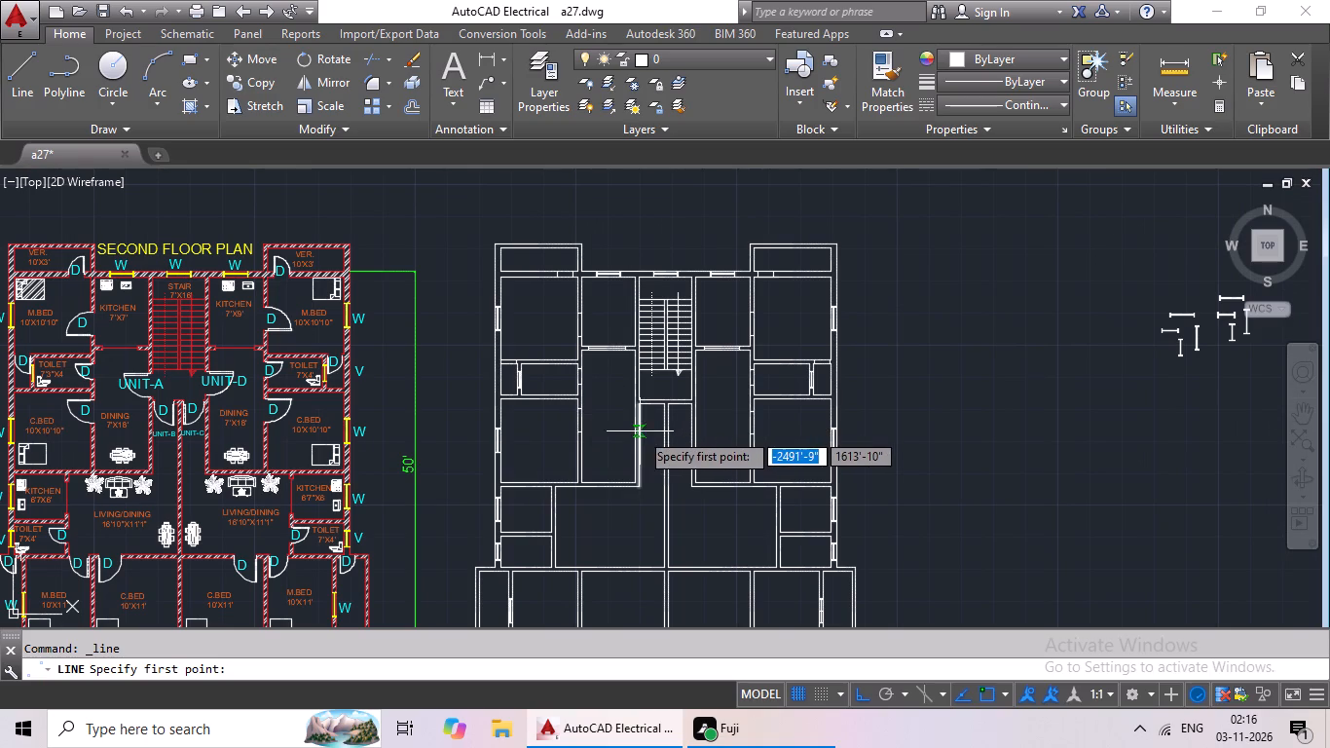
{"action": "scroll", "coordinate": [675, 397], "scroll_direction": "up", "scroll_amount": 3}
{"action": "middle_click_drag", "start_coordinate": [689, 387], "coordinate": [590, 430]}
{"action": "scroll", "coordinate": [642, 428], "scroll_direction": "up", "scroll_amount": 2}
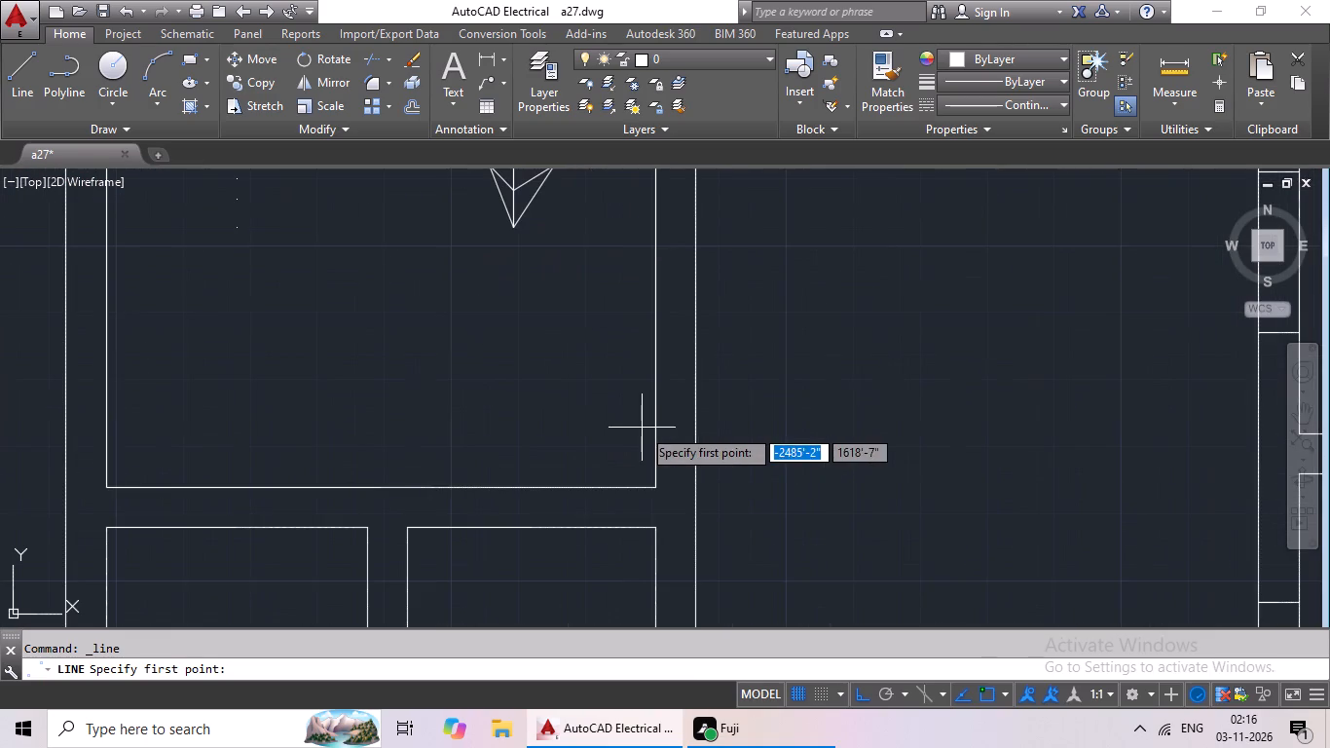
{"action": "left_click", "coordinate": [654, 454]}
{"action": "left_click", "coordinate": [697, 453]}
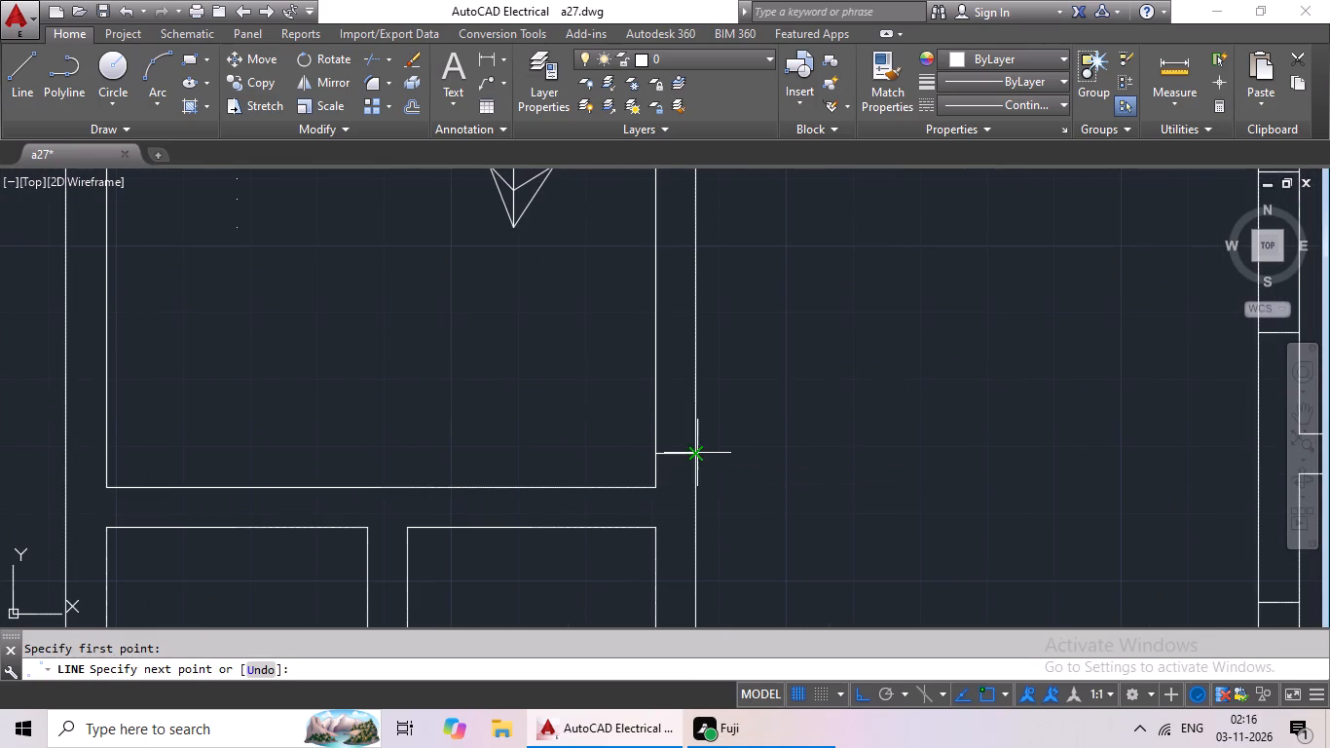
{"action": "key", "text": "Escape"}
Draw a jamb line across the stair landing's west wall, just above its south corner.
{"action": "left_click", "coordinate": [23, 92]}
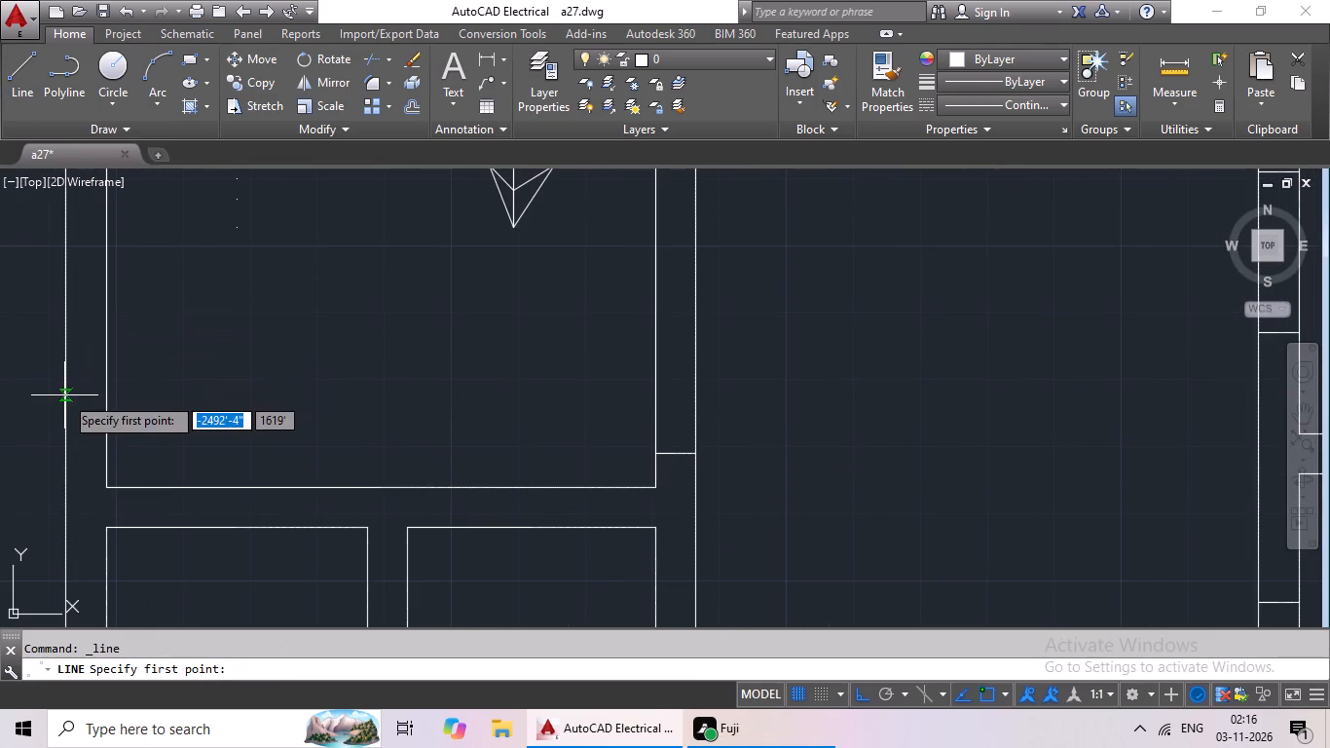
{"action": "left_click", "coordinate": [63, 445]}
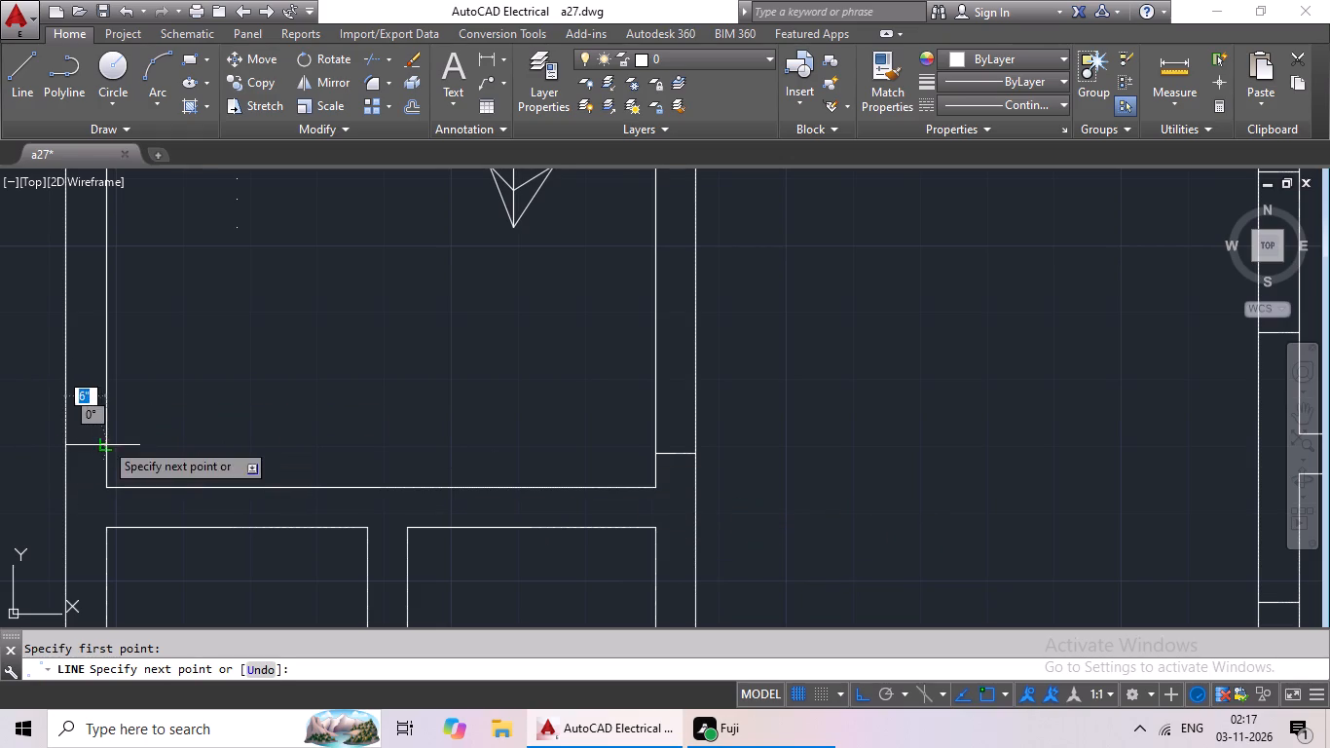
{"action": "left_click", "coordinate": [102, 441]}
{"action": "middle_click_drag", "start_coordinate": [191, 426], "coordinate": [435, 412]}
{"action": "key", "text": "Escape"}
{"action": "key", "text": "Escape"}
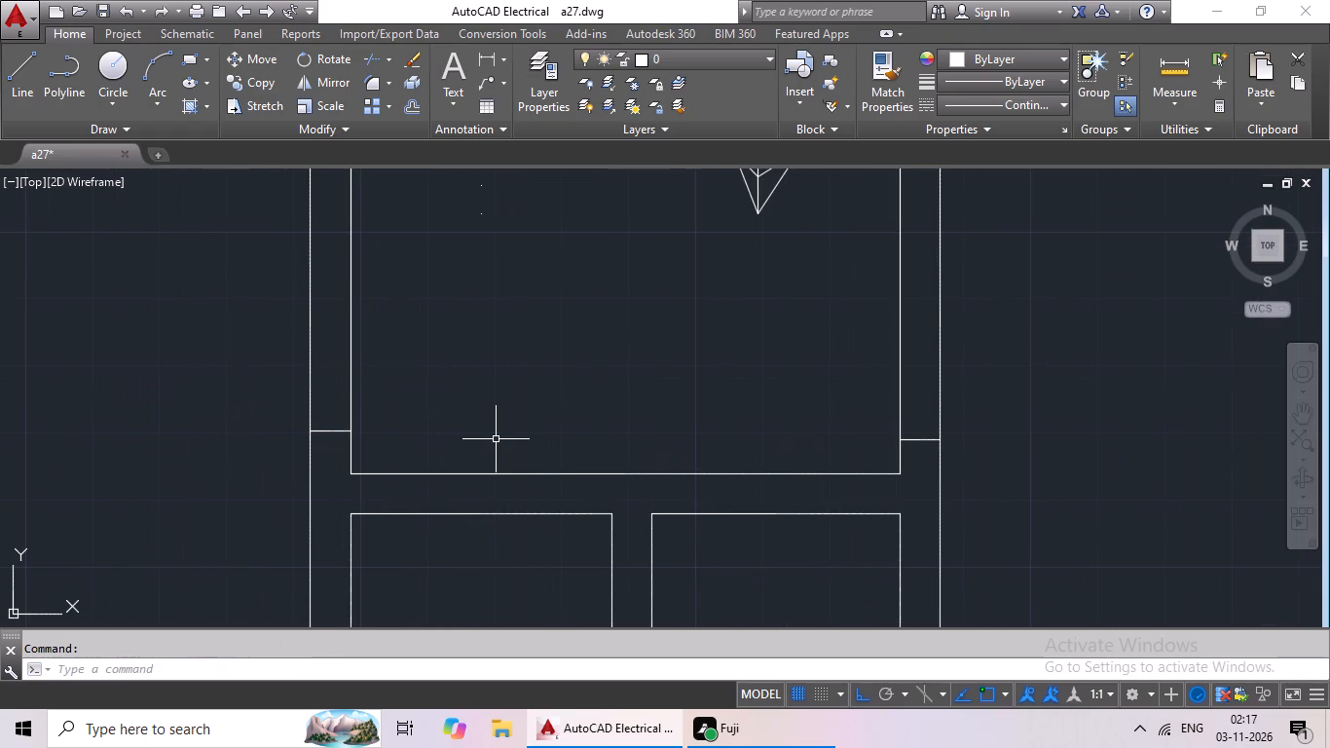
Offset the jamb lines in the stair landing's west and east walls 3' to the north to mark both unit entrances.
{"action": "key", "text": "o"}
{"action": "key", "text": "Return"}
{"action": "type", "text": "3'"}
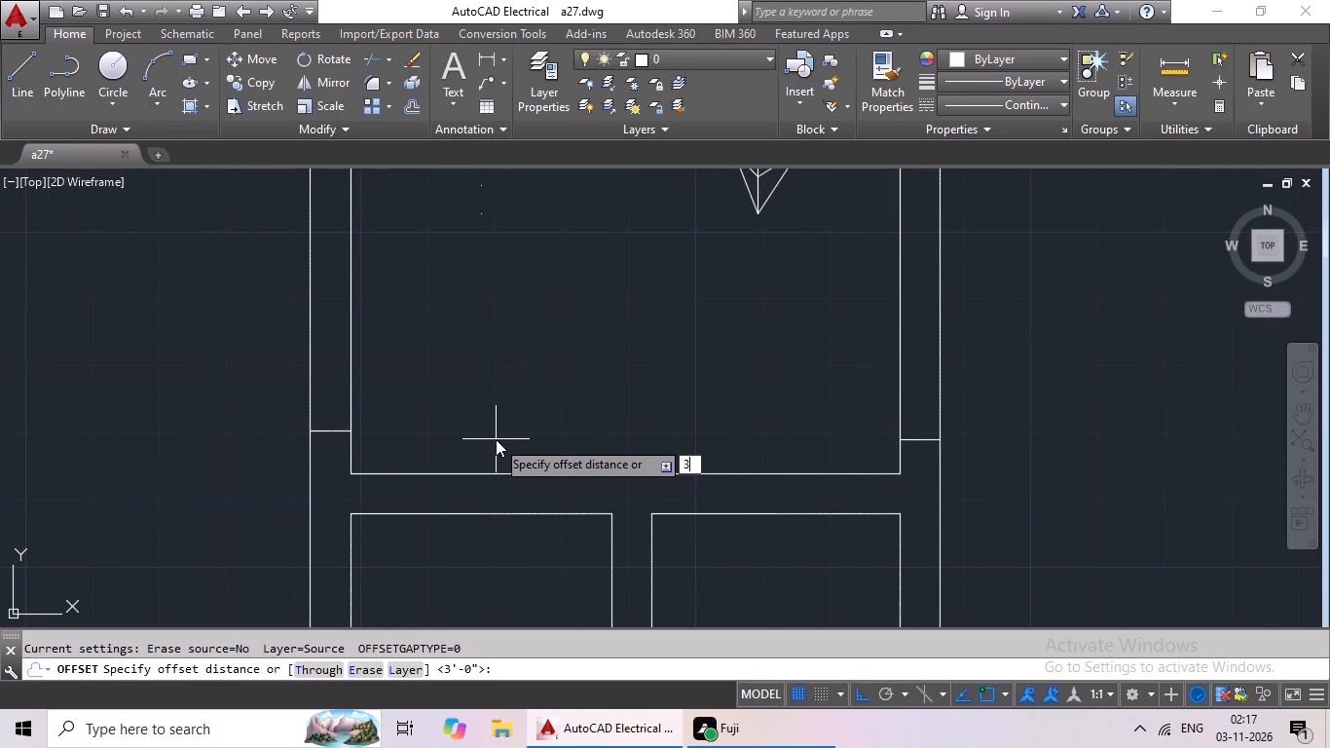
{"action": "key", "text": "Return"}
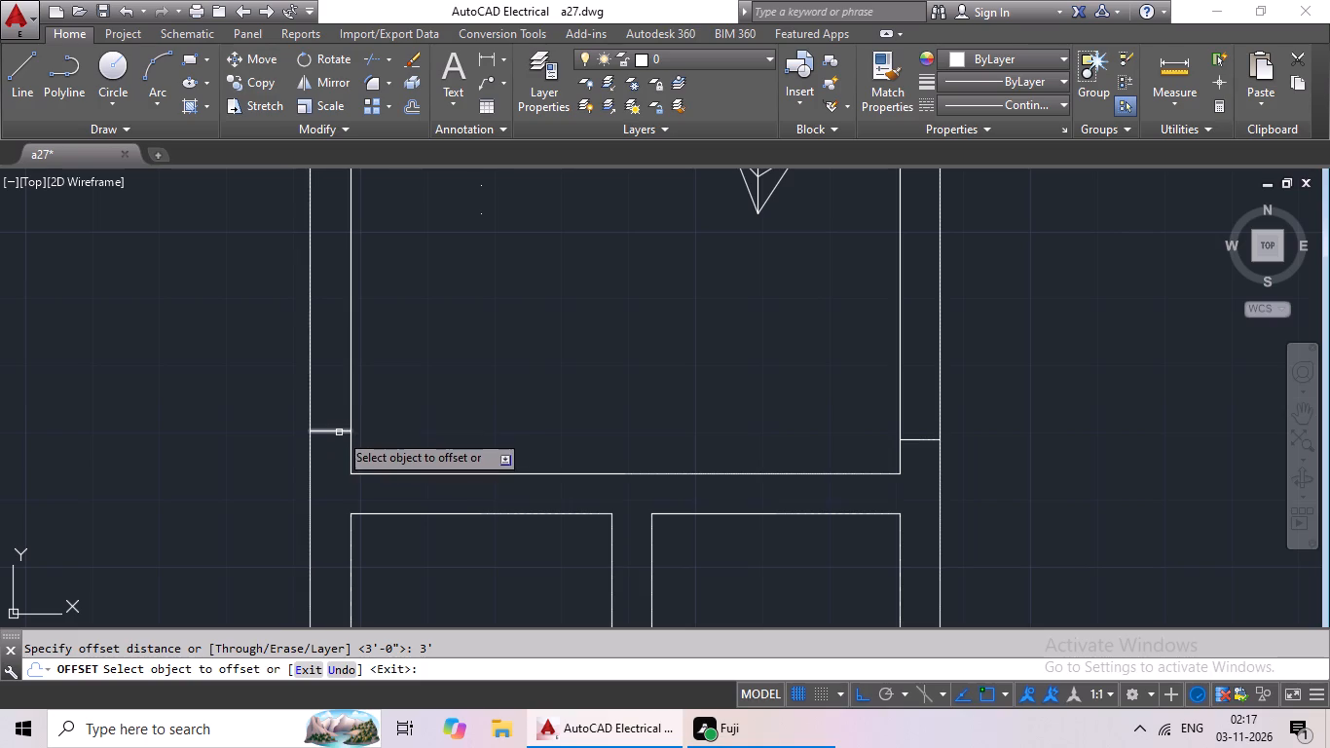
{"action": "left_click_drag", "start_coordinate": [339, 432], "coordinate": [343, 416]}
{"action": "left_click_drag", "start_coordinate": [346, 370], "coordinate": [374, 381]}
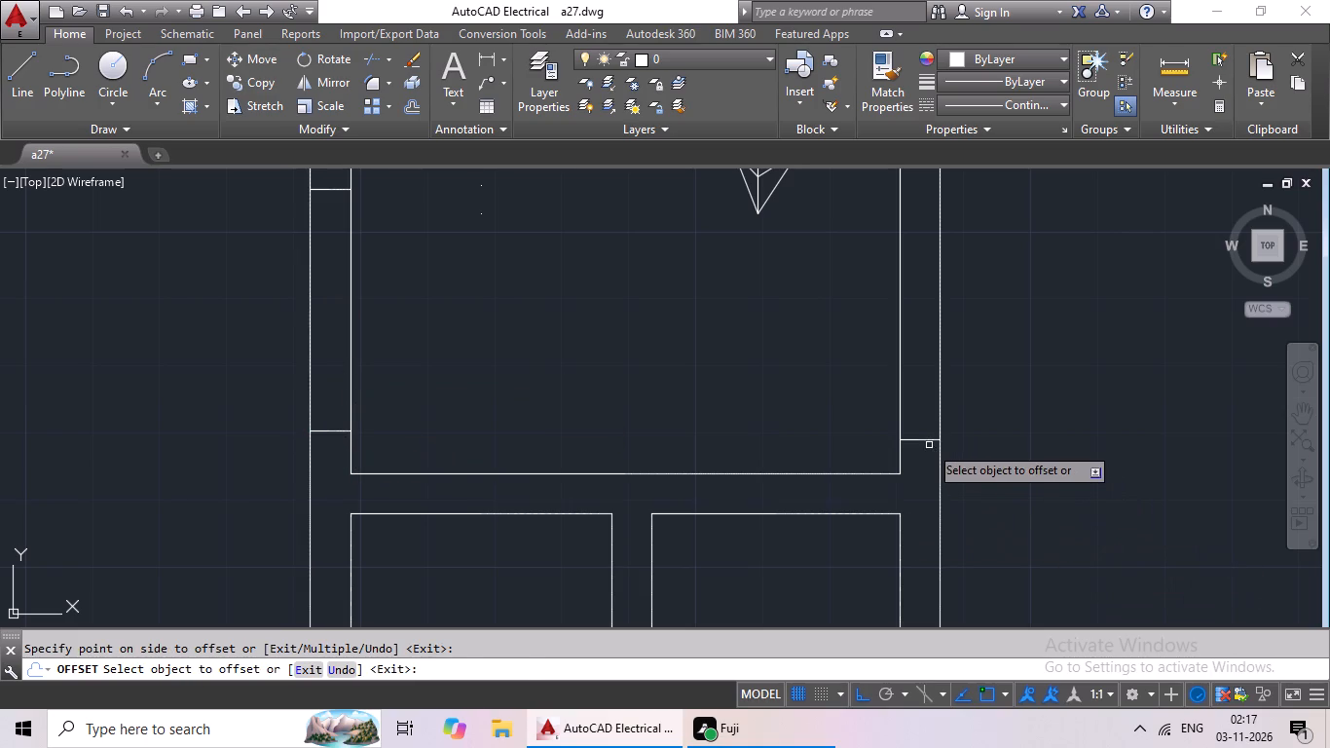
{"action": "left_click_drag", "start_coordinate": [929, 442], "coordinate": [929, 429]}
{"action": "left_click", "coordinate": [924, 402]}
{"action": "scroll", "coordinate": [930, 402], "scroll_direction": "down", "scroll_amount": 1}
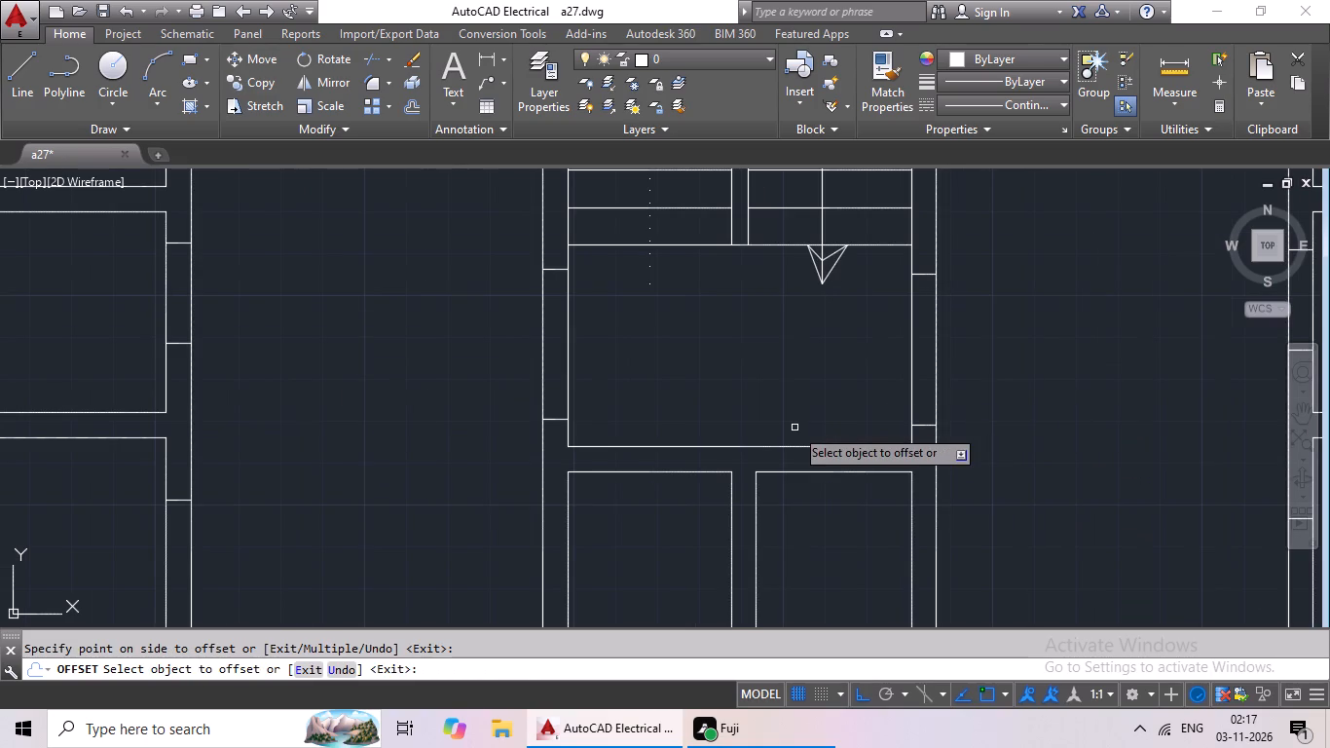
{"action": "key", "text": "Escape"}
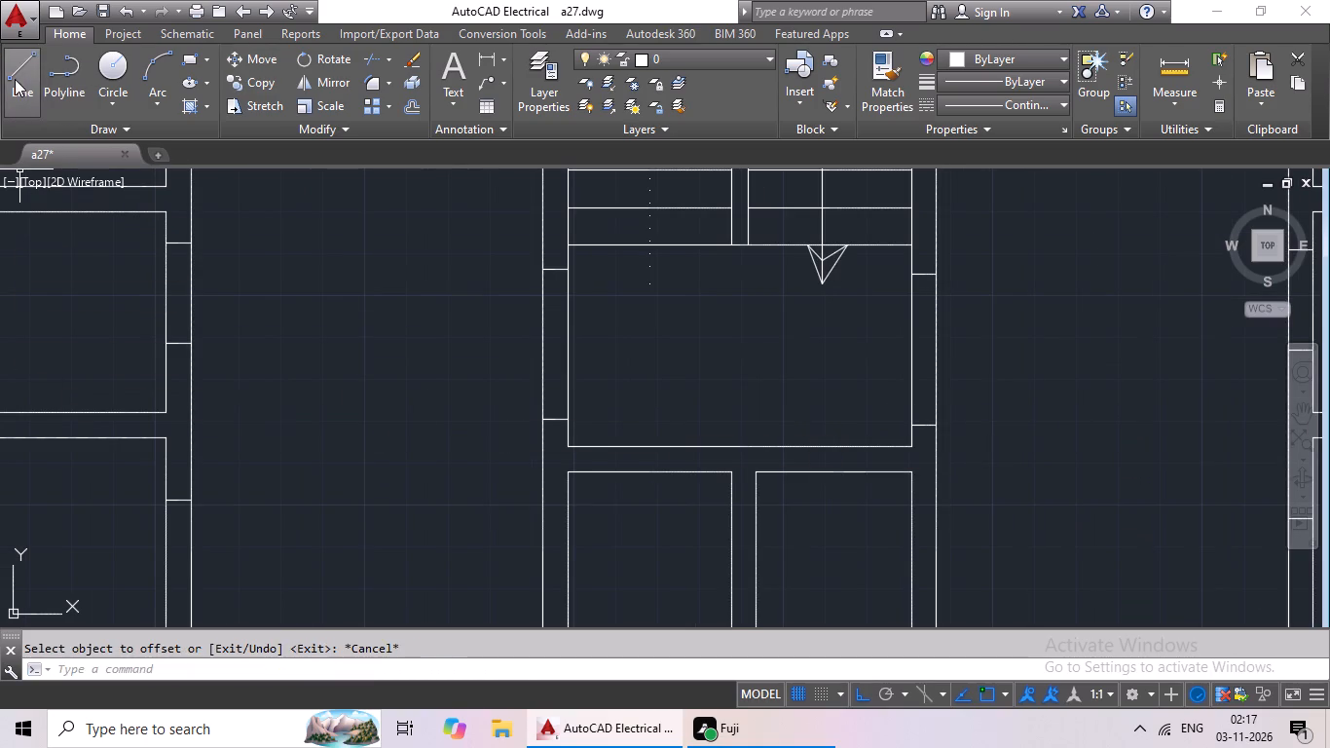
Draw a jamb line across the stair landing's south wall, just west of the central partition.
{"action": "left_click", "coordinate": [15, 79]}
{"action": "middle_click_drag", "start_coordinate": [742, 432], "coordinate": [788, 313]}
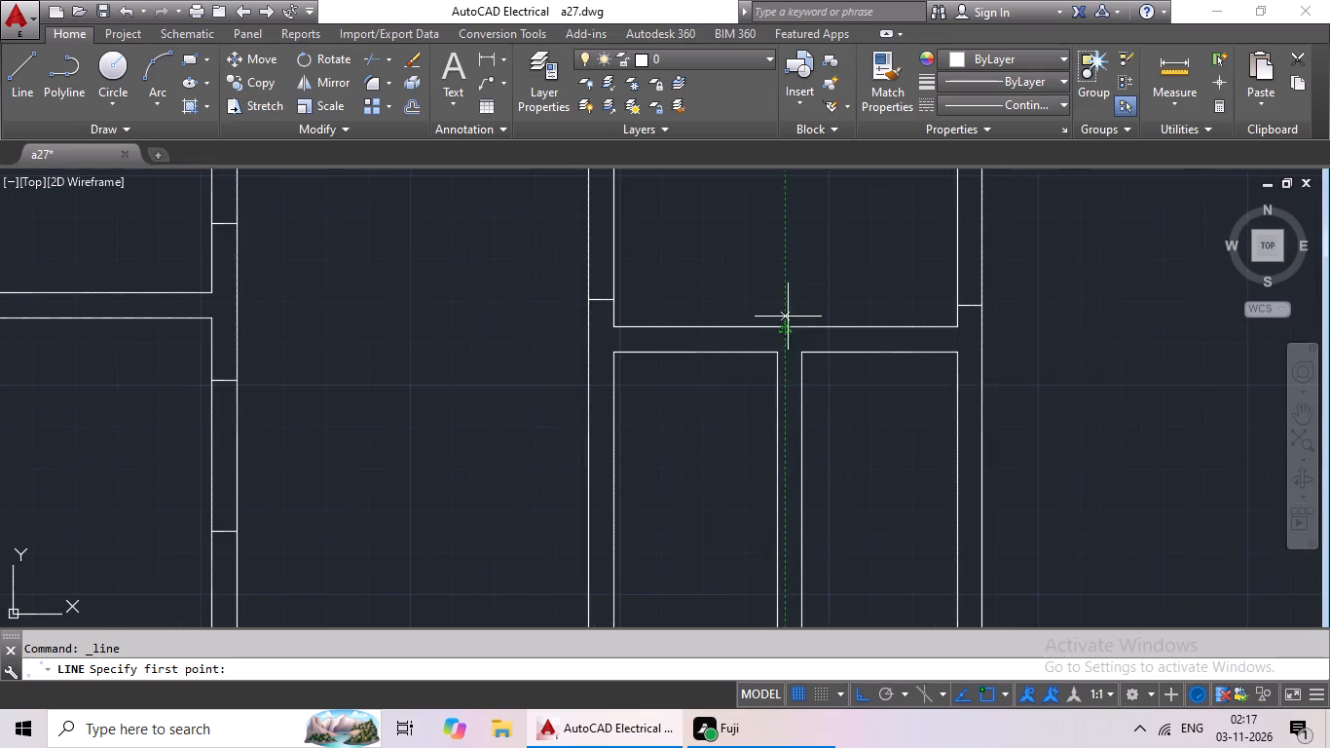
{"action": "scroll", "coordinate": [634, 350], "scroll_direction": "up", "scroll_amount": 2}
{"action": "middle_click_drag", "start_coordinate": [777, 385], "coordinate": [720, 468]}
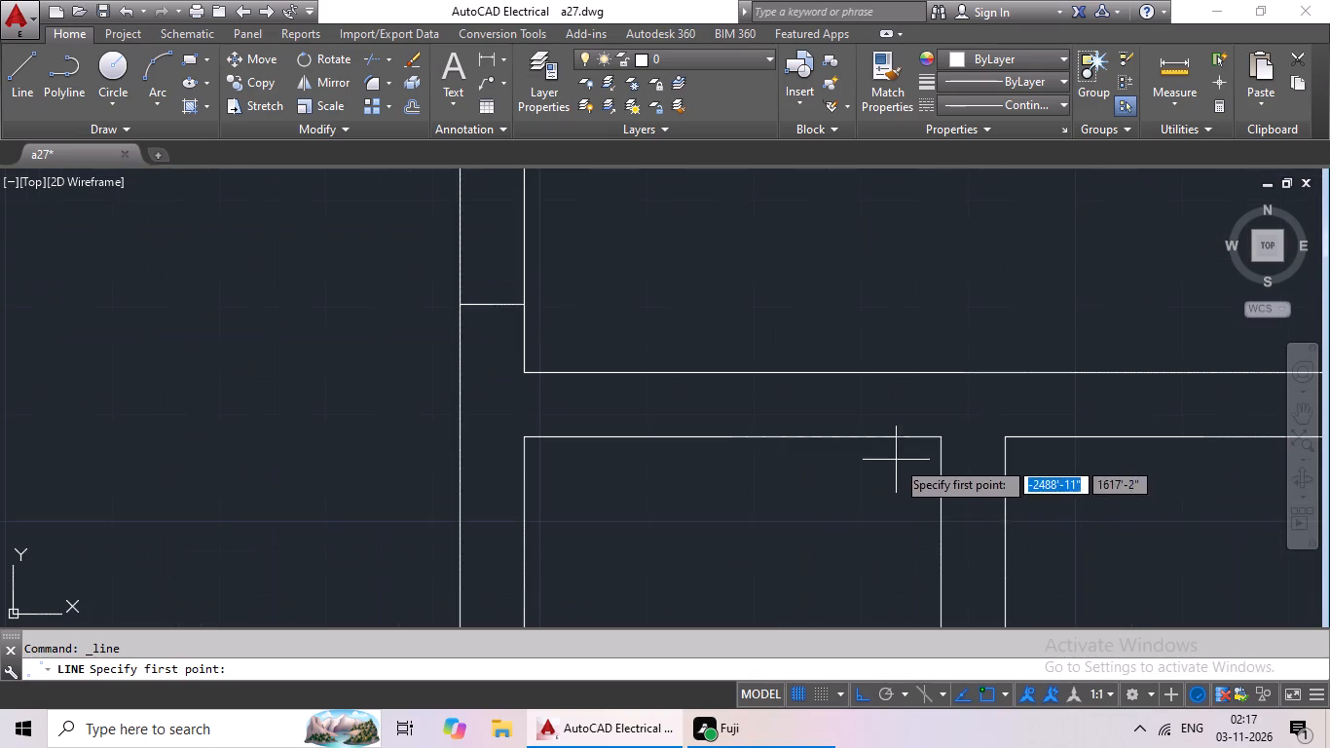
{"action": "middle_click_drag", "start_coordinate": [896, 458], "coordinate": [783, 488]}
{"action": "scroll", "coordinate": [821, 462], "scroll_direction": "up", "scroll_amount": 2}
{"action": "left_click", "coordinate": [808, 476]}
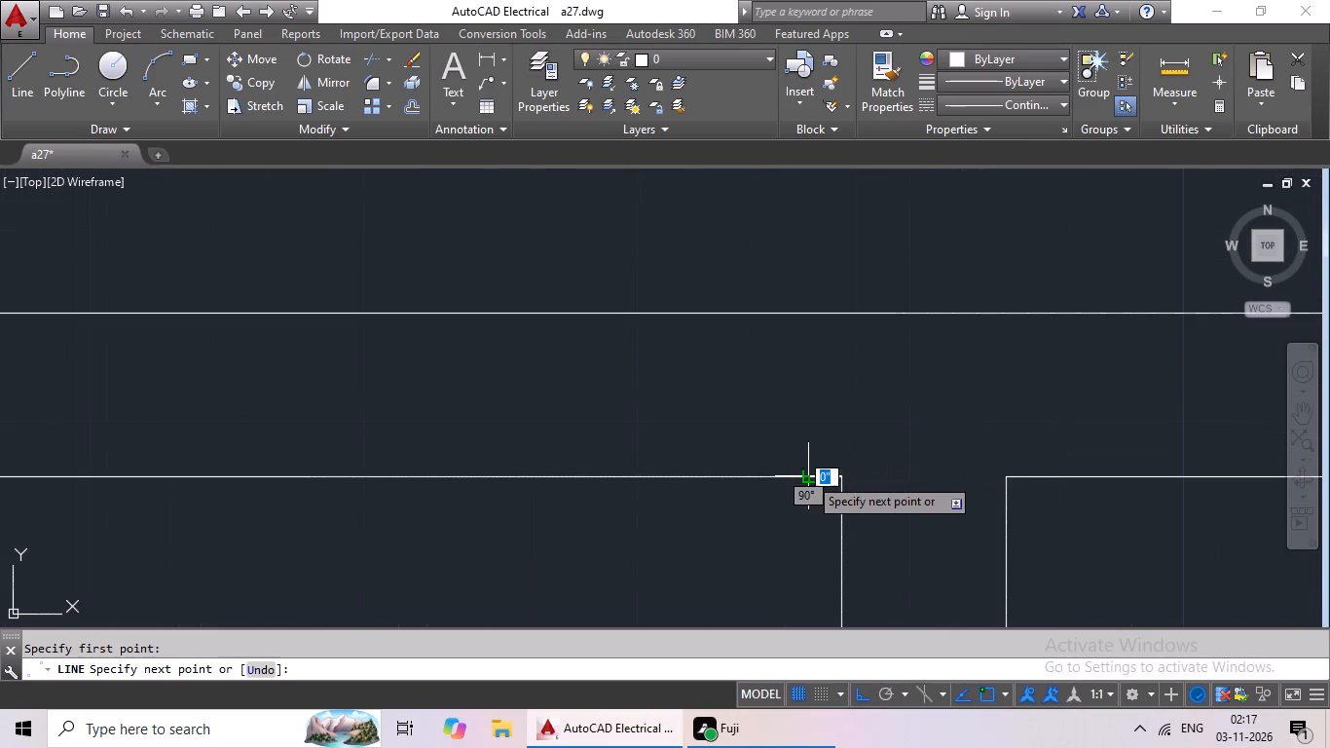
{"action": "left_click", "coordinate": [804, 308]}
{"action": "key", "text": "Escape"}
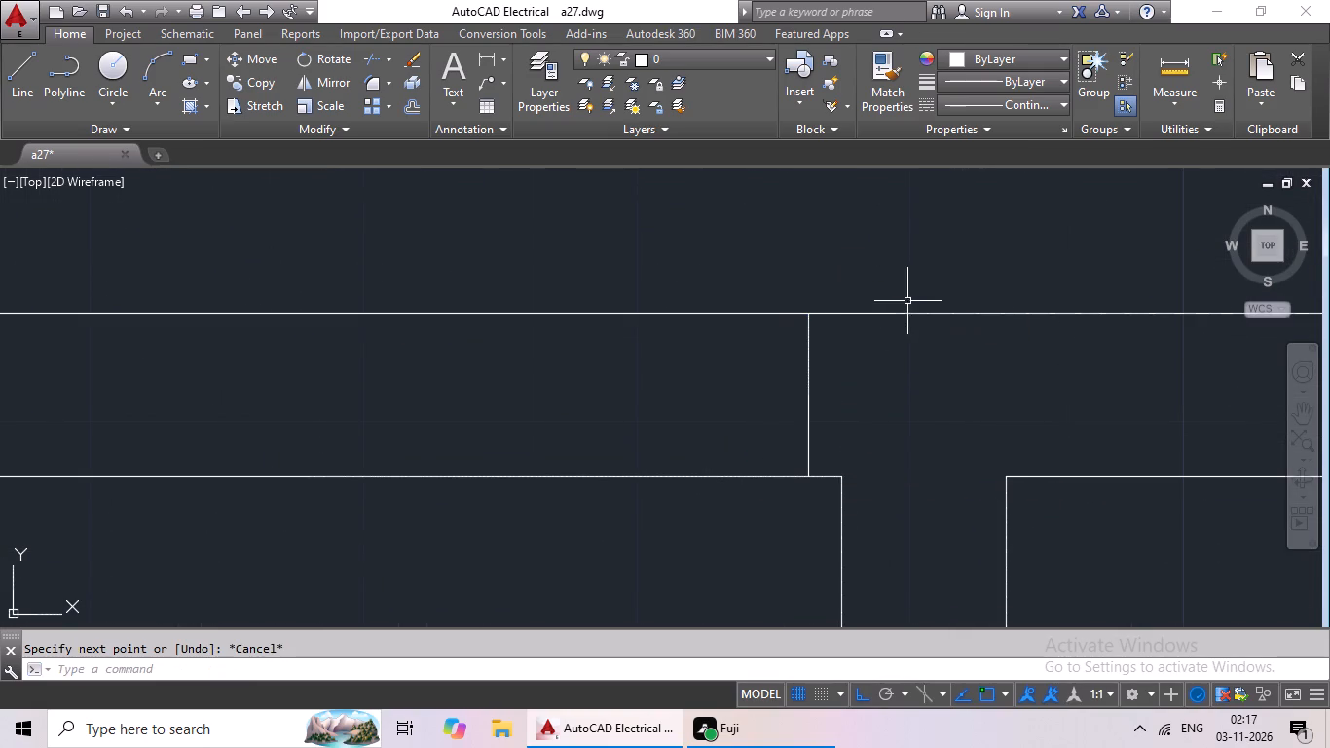
Start another jamb line for the door openings in the stair landing's south wall.
{"action": "left_click", "coordinate": [12, 86]}
{"action": "scroll", "coordinate": [363, 241], "scroll_direction": "down", "scroll_amount": 1}
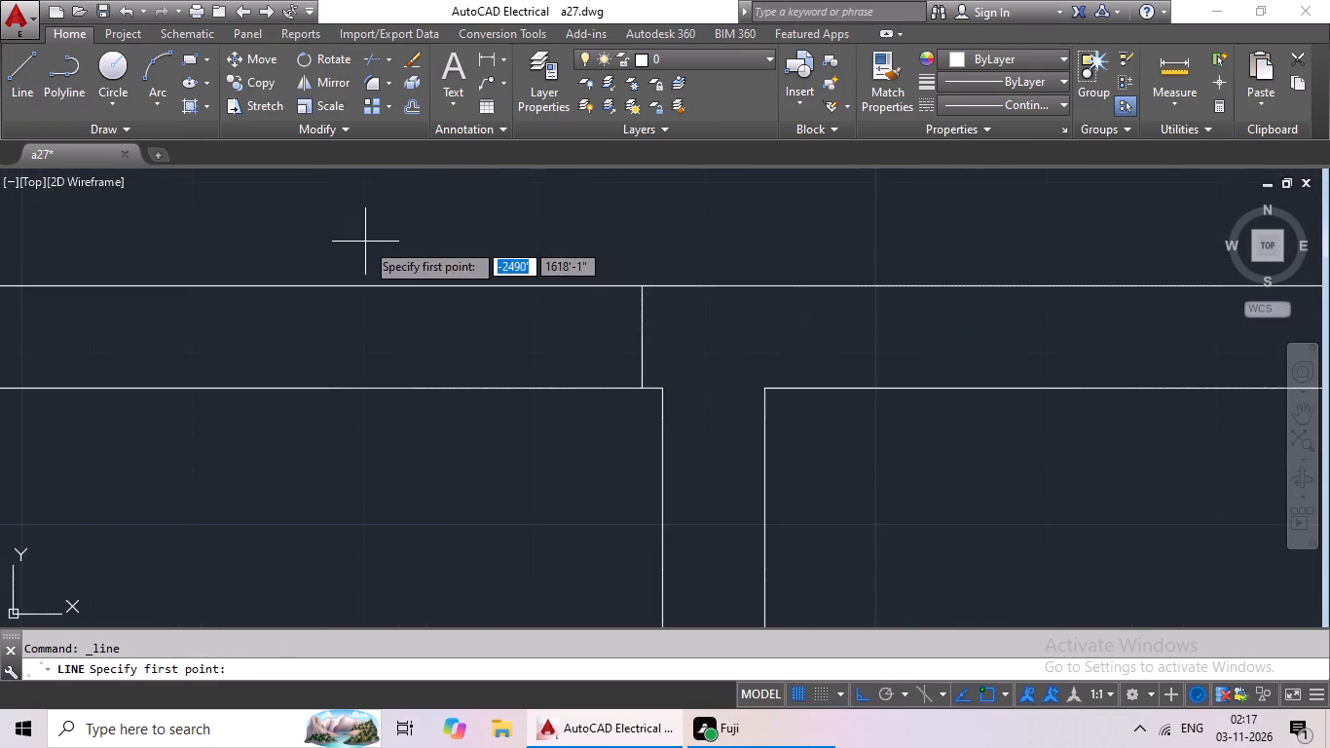
Draw a short line across the horizontal wall below the stair, just right of the central partition, as a door jamb.
{"action": "middle_click_drag", "start_coordinate": [365, 242], "coordinate": [223, 244]}
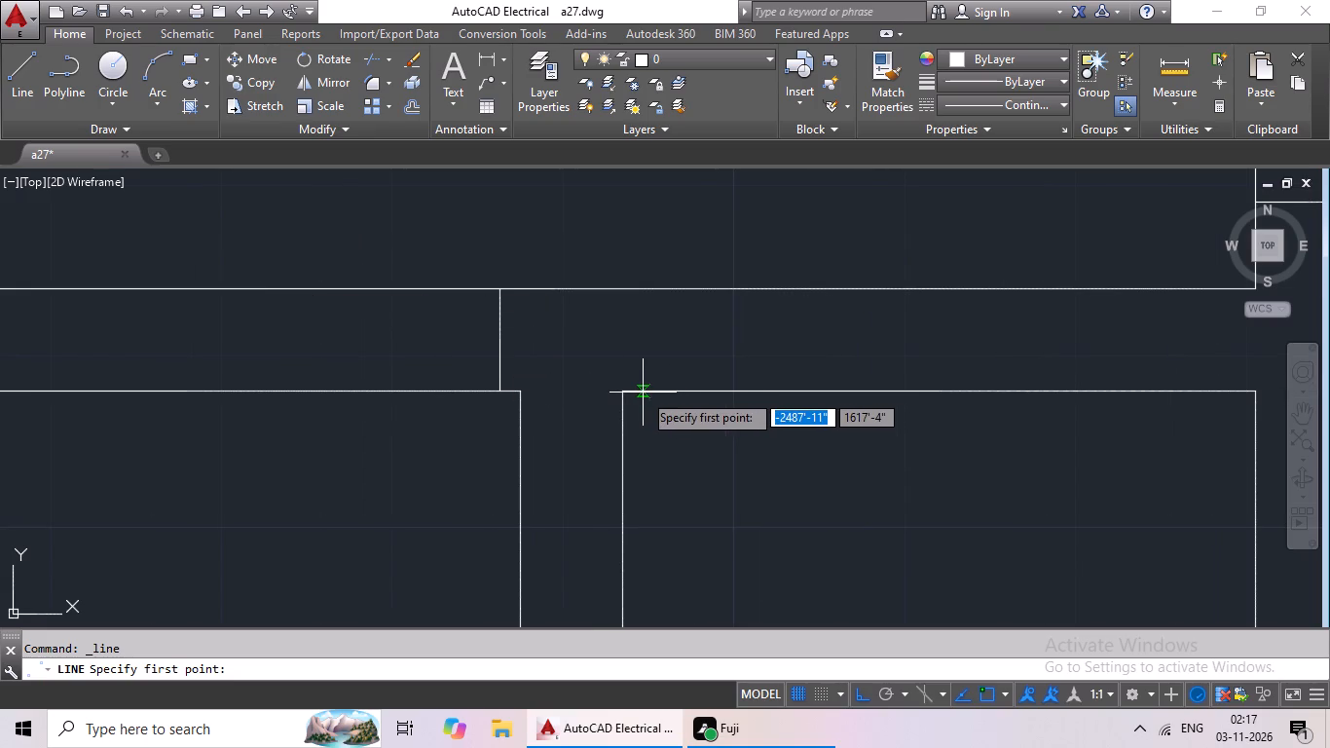
{"action": "left_click", "coordinate": [642, 393]}
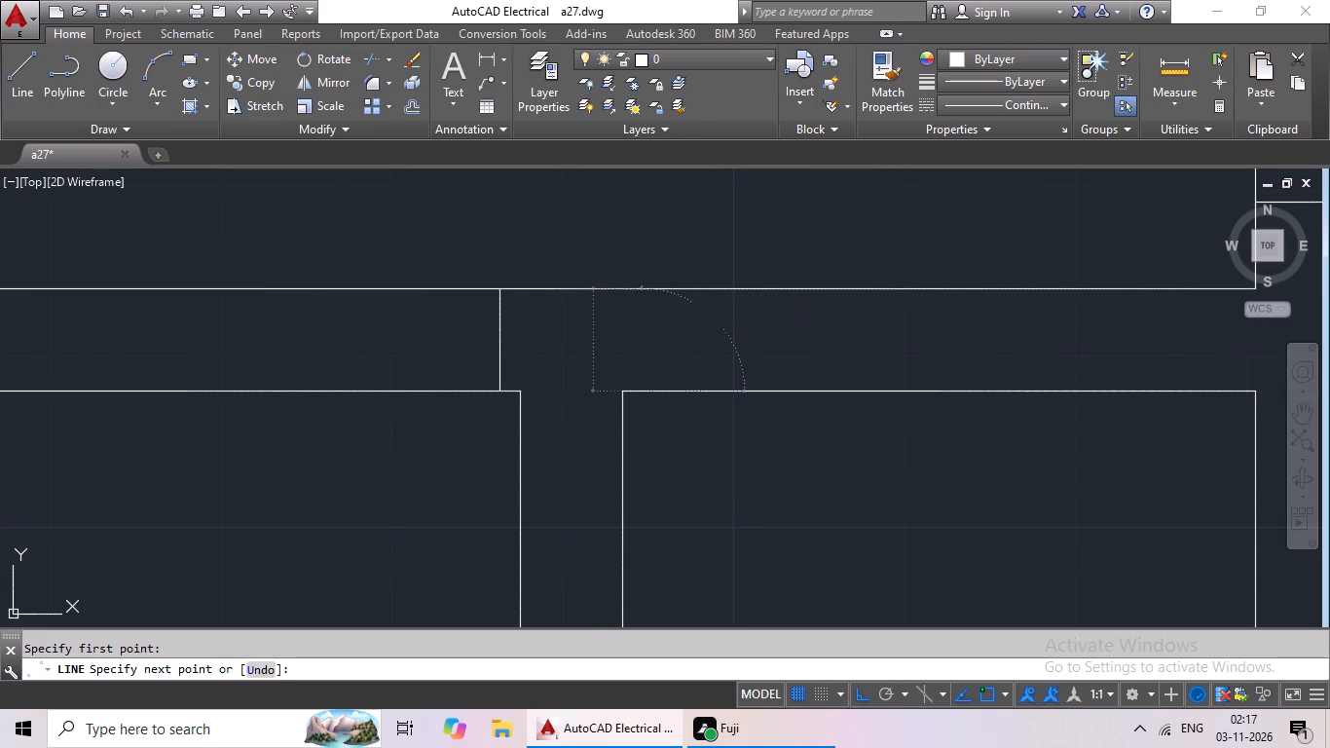
{"action": "left_click", "coordinate": [642, 286]}
{"action": "key", "text": "Escape"}
{"action": "key", "text": "Escape"}
Offset the two jamb lines below the stair outward by 2'6", one to the right and one to the left.
{"action": "key", "text": "o"}
{"action": "key", "text": "Return"}
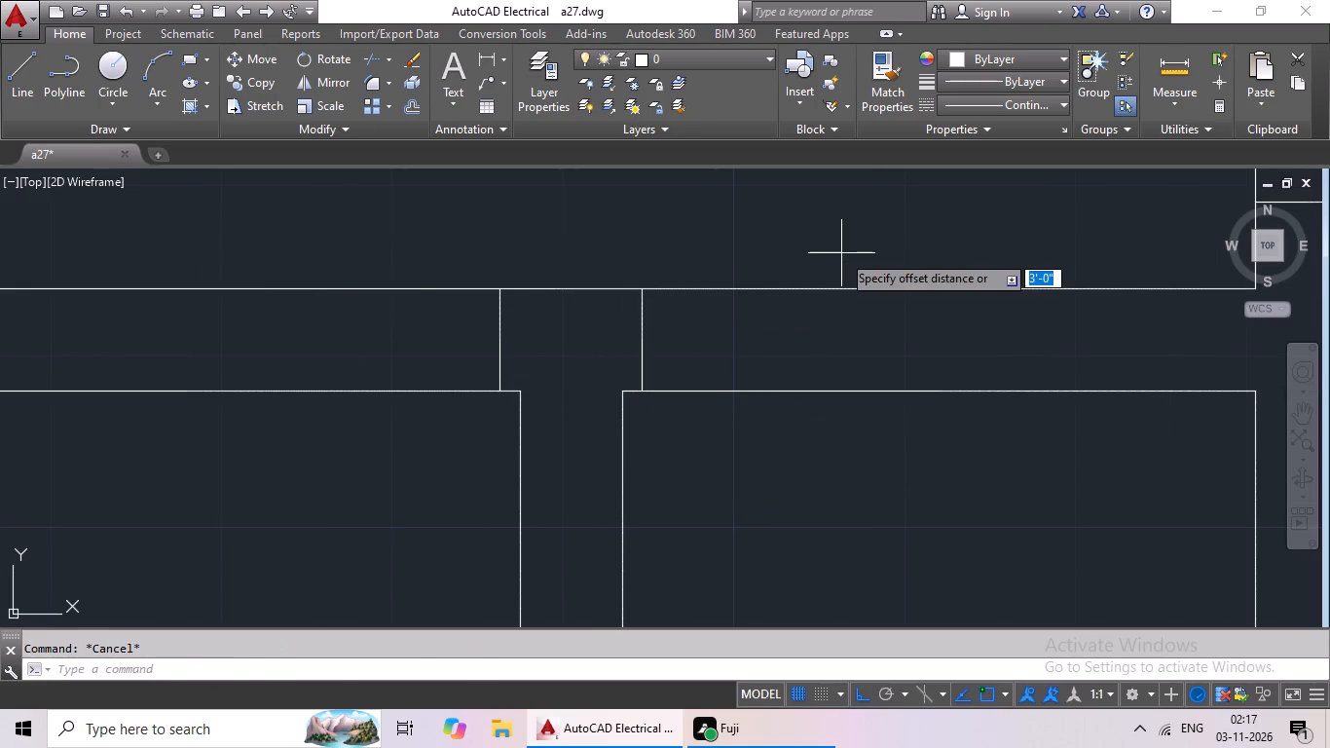
{"action": "type", "text": "2'6\""}
{"action": "key", "text": "Return"}
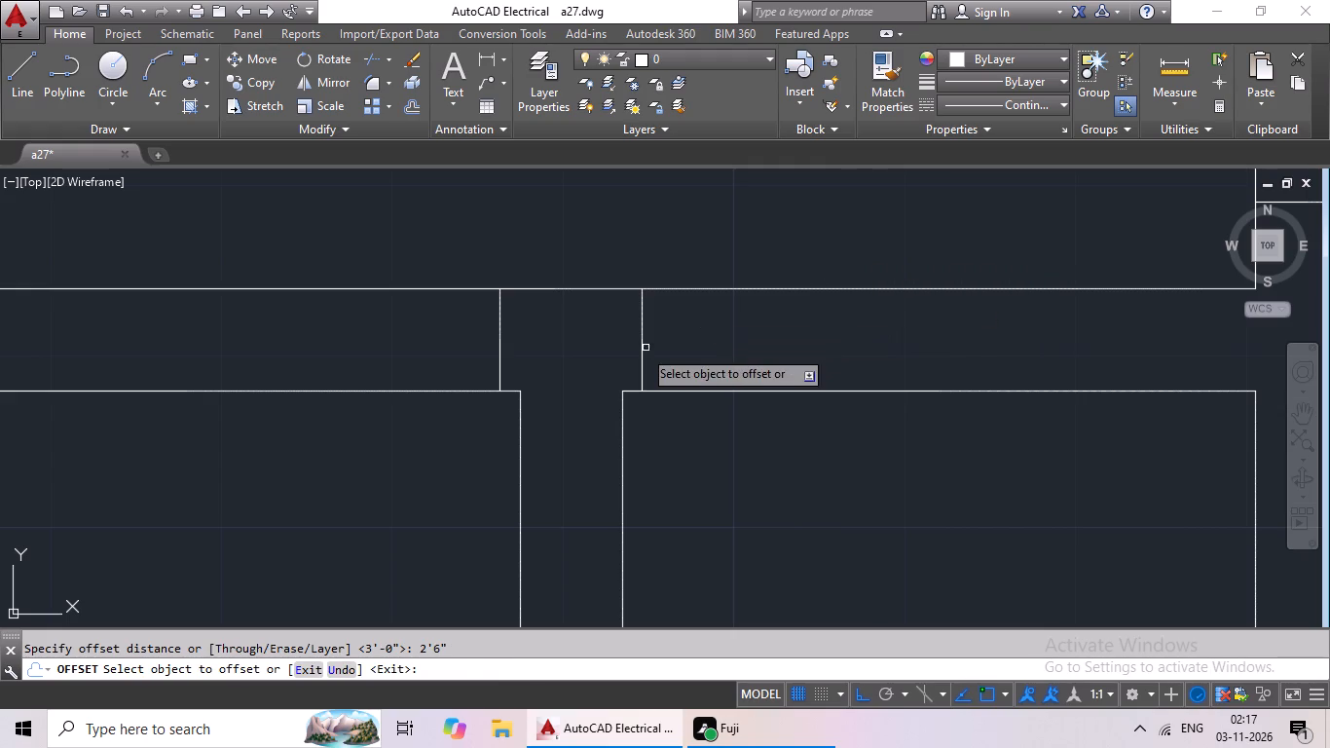
{"action": "left_click", "coordinate": [640, 349]}
{"action": "left_click", "coordinate": [785, 343]}
{"action": "scroll", "coordinate": [811, 338], "scroll_direction": "down", "scroll_amount": 2}
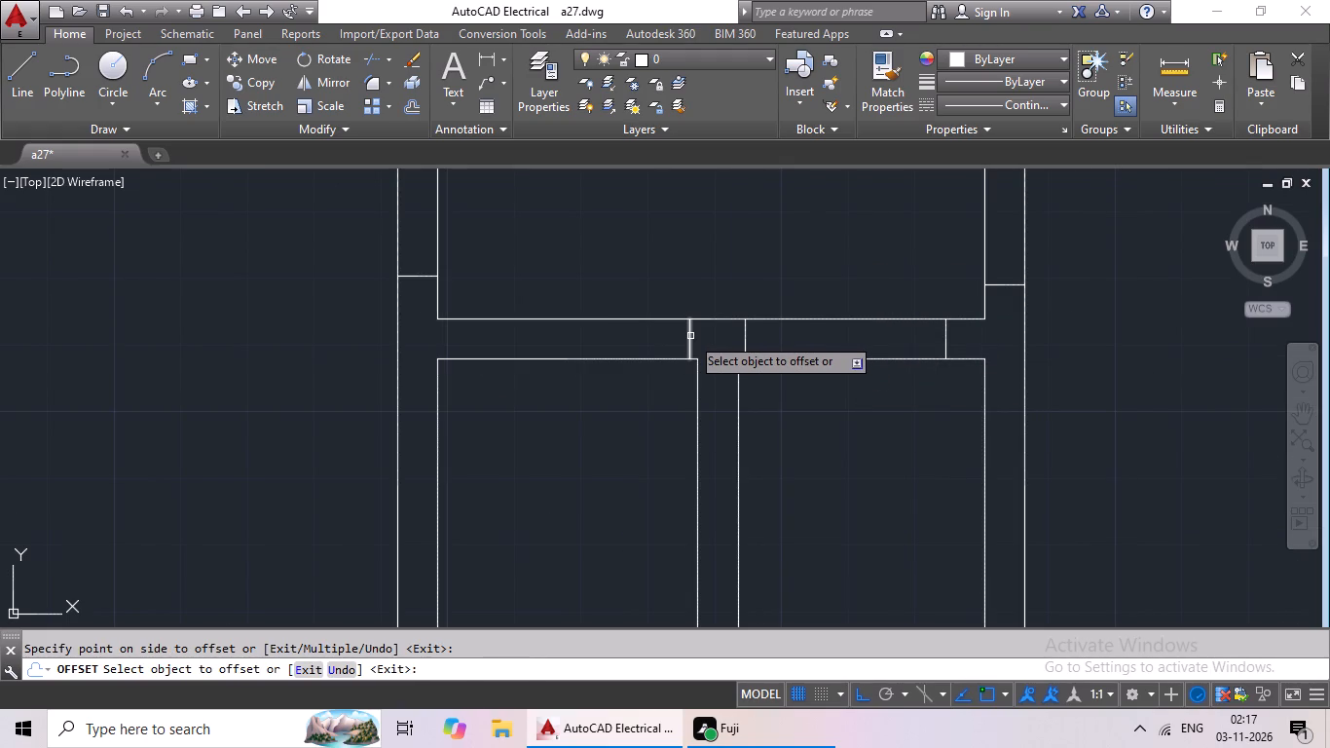
{"action": "left_click_drag", "start_coordinate": [690, 336], "coordinate": [682, 338]}
{"action": "left_click", "coordinate": [598, 343]}
{"action": "scroll", "coordinate": [617, 286], "scroll_direction": "down", "scroll_amount": 2}
{"action": "middle_click_drag", "start_coordinate": [640, 256], "coordinate": [640, 265]}
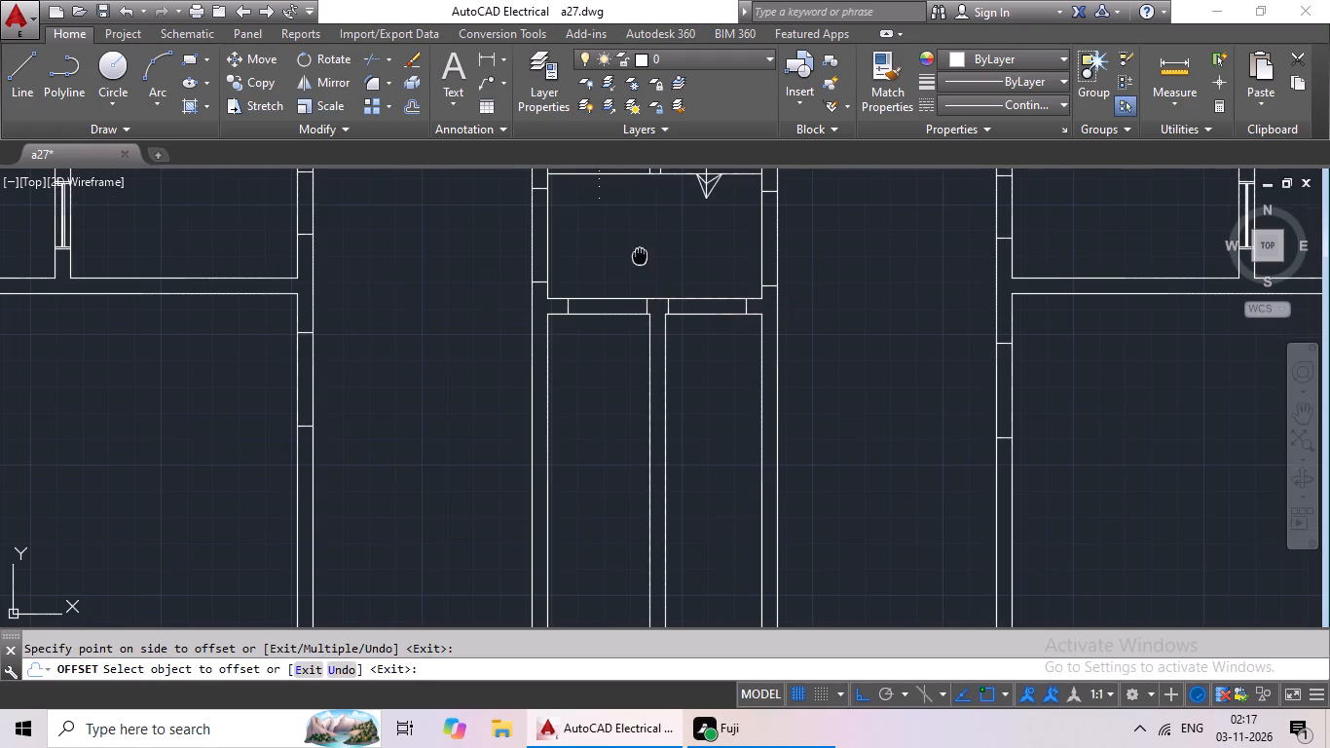
{"action": "middle_click_drag", "start_coordinate": [640, 265], "coordinate": [640, 294]}
{"action": "key", "text": "Escape"}
Draw two short lines across the wall between the left kitchen and living area, near the kitchen's upper and lower corners.
{"action": "left_click", "coordinate": [20, 105]}
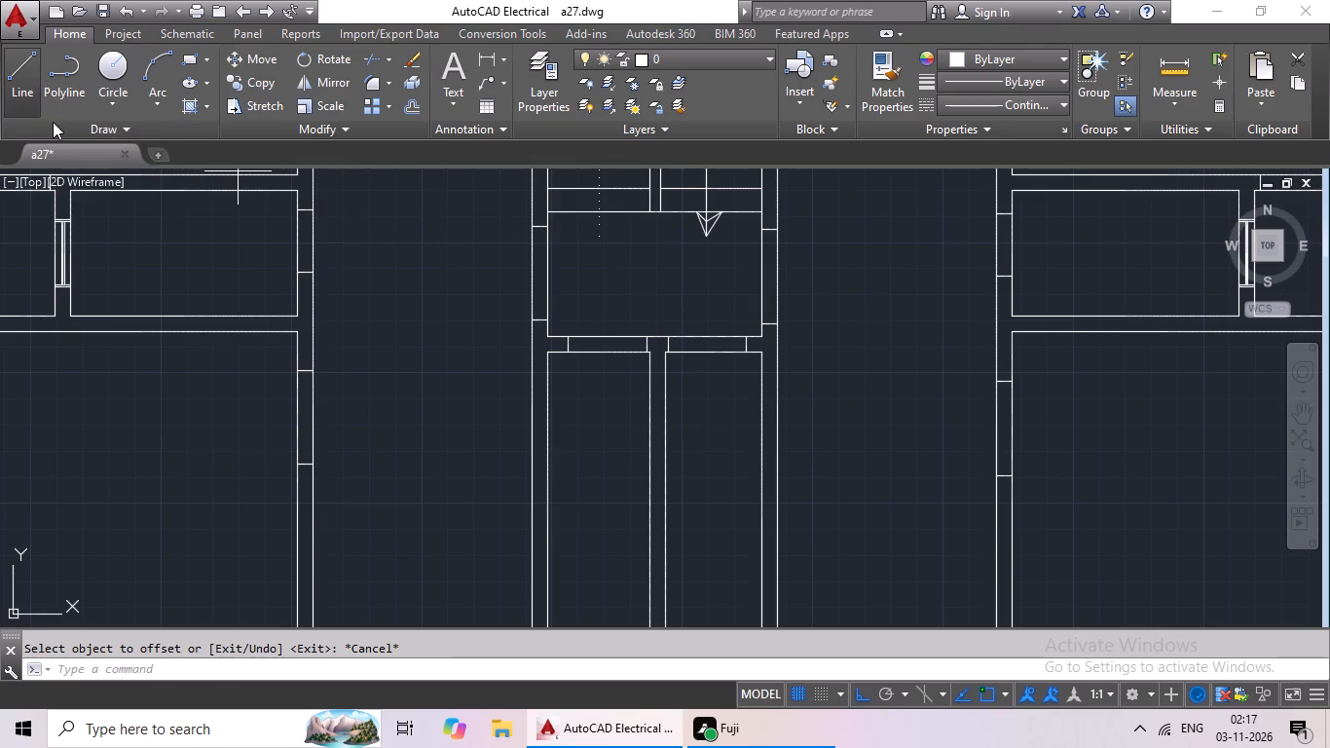
{"action": "scroll", "coordinate": [365, 255], "scroll_direction": "down", "scroll_amount": 2}
{"action": "middle_click_drag", "start_coordinate": [387, 278], "coordinate": [393, 335]}
{"action": "middle_click_drag", "start_coordinate": [462, 400], "coordinate": [463, 399]}
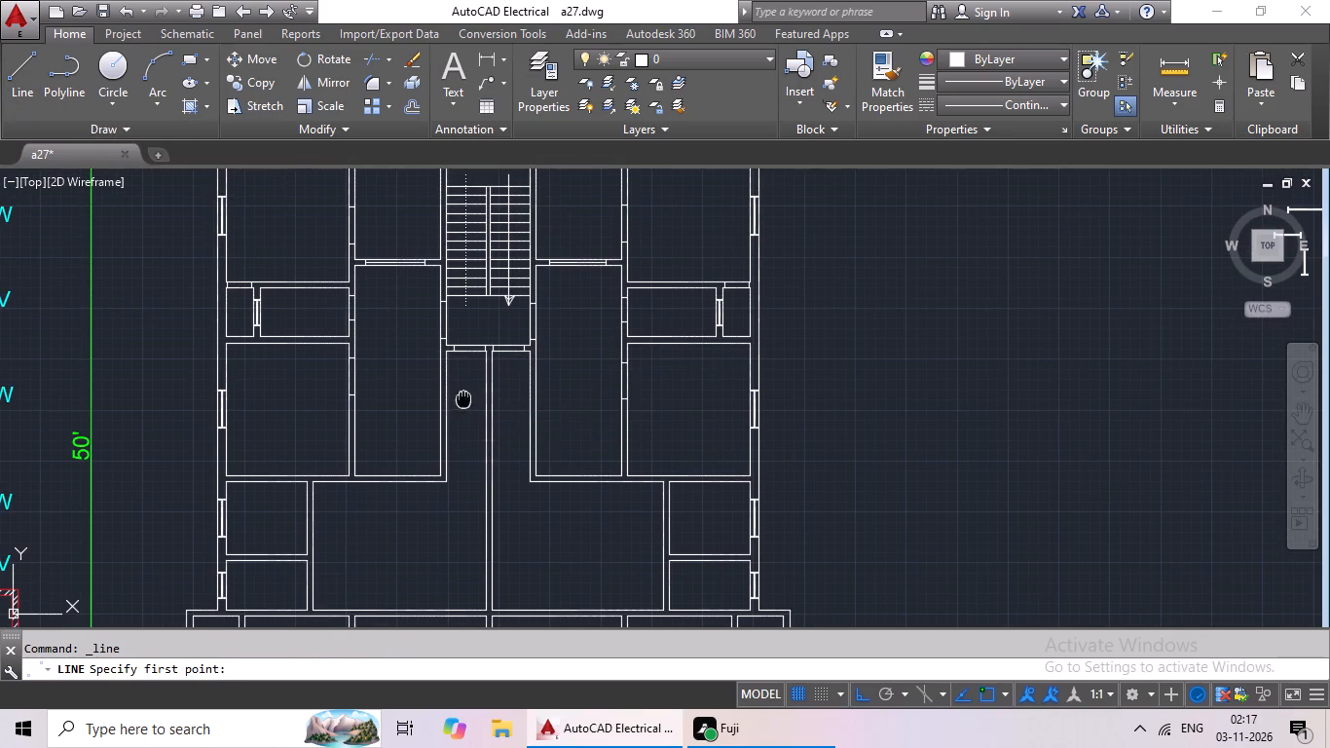
{"action": "middle_click_drag", "start_coordinate": [463, 399], "coordinate": [565, 358]}
{"action": "middle_click_drag", "start_coordinate": [556, 365], "coordinate": [683, 343]}
{"action": "scroll", "coordinate": [632, 345], "scroll_direction": "down", "scroll_amount": 1}
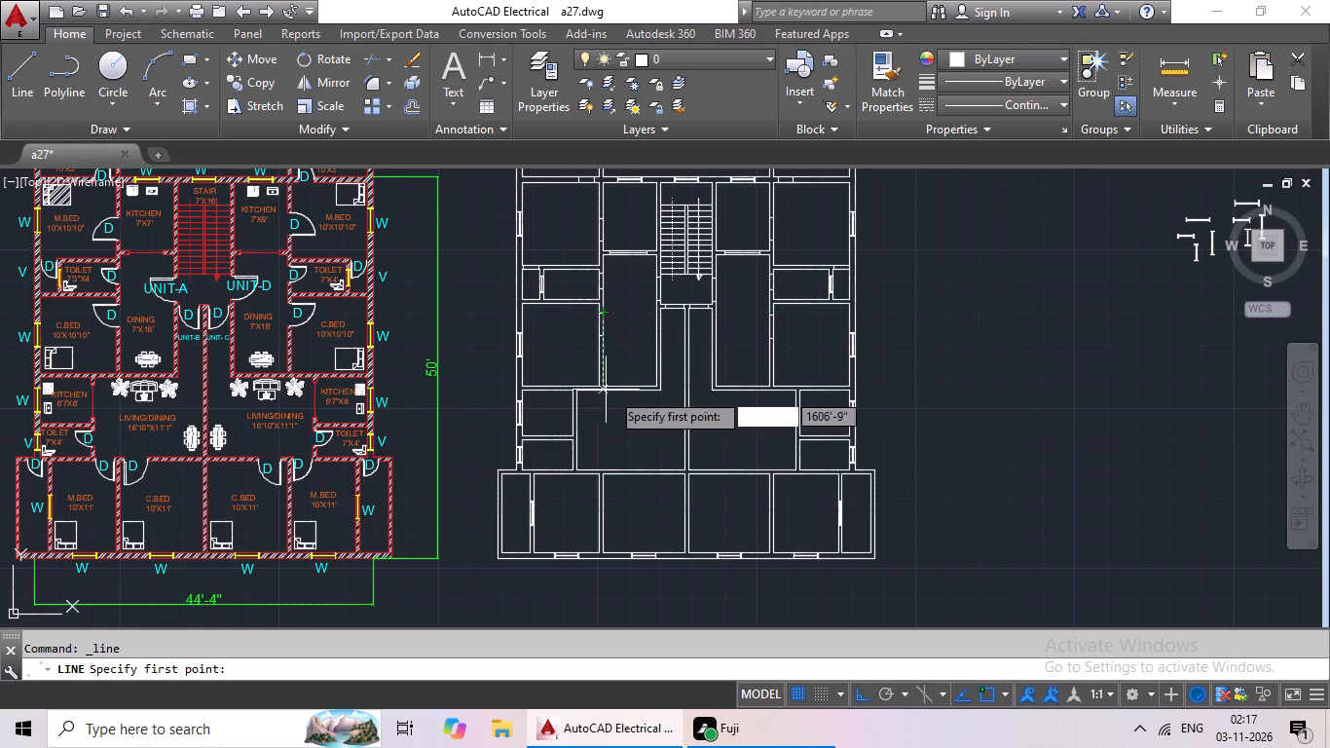
{"action": "middle_click_drag", "start_coordinate": [654, 389], "coordinate": [698, 334]}
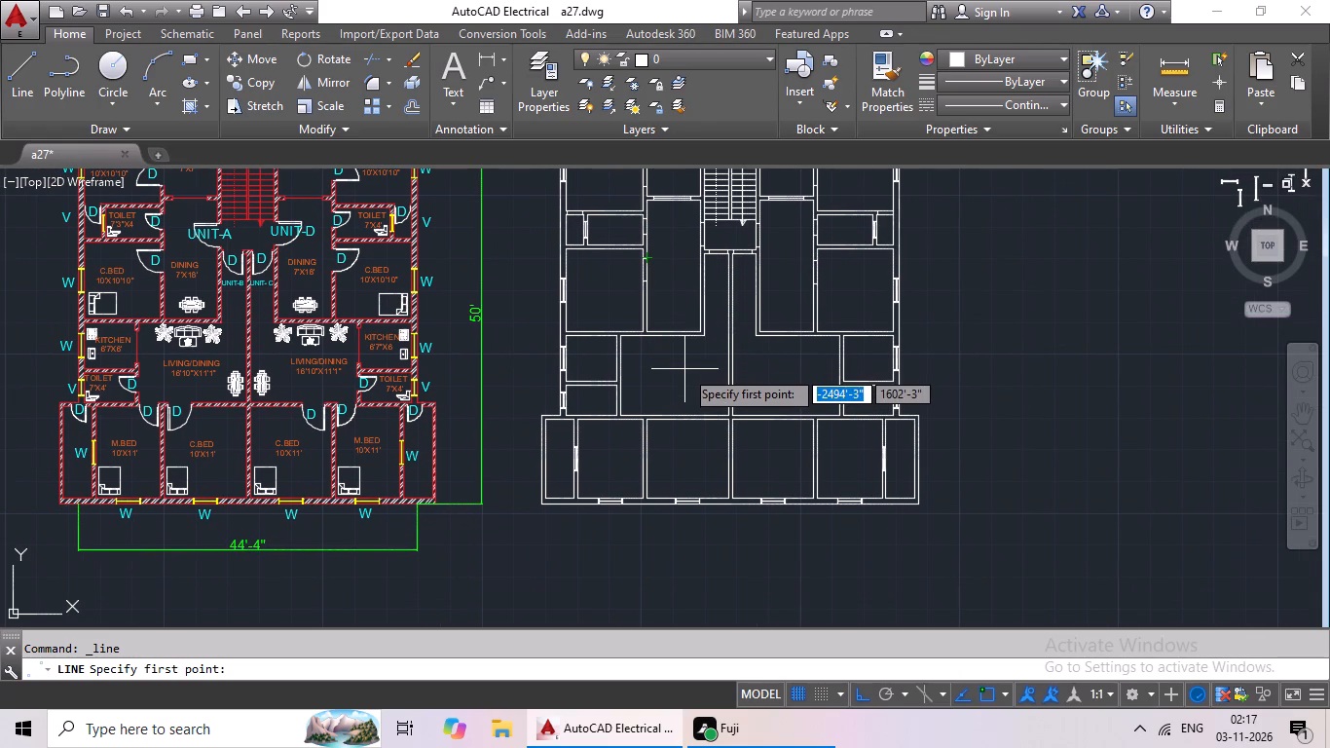
{"action": "scroll", "coordinate": [679, 376], "scroll_direction": "up", "scroll_amount": 1}
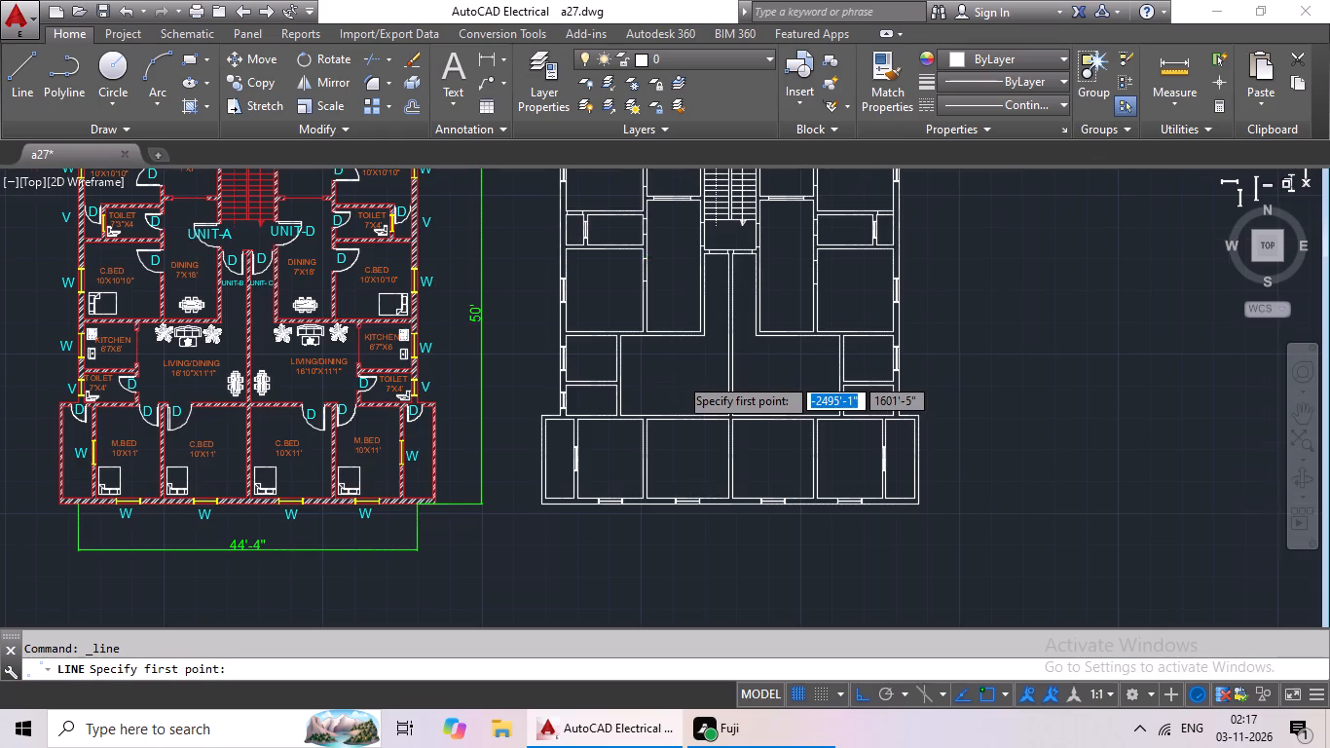
{"action": "scroll", "coordinate": [679, 376], "scroll_direction": "up", "scroll_amount": 1}
{"action": "scroll", "coordinate": [517, 284], "scroll_direction": "down", "scroll_amount": 2}
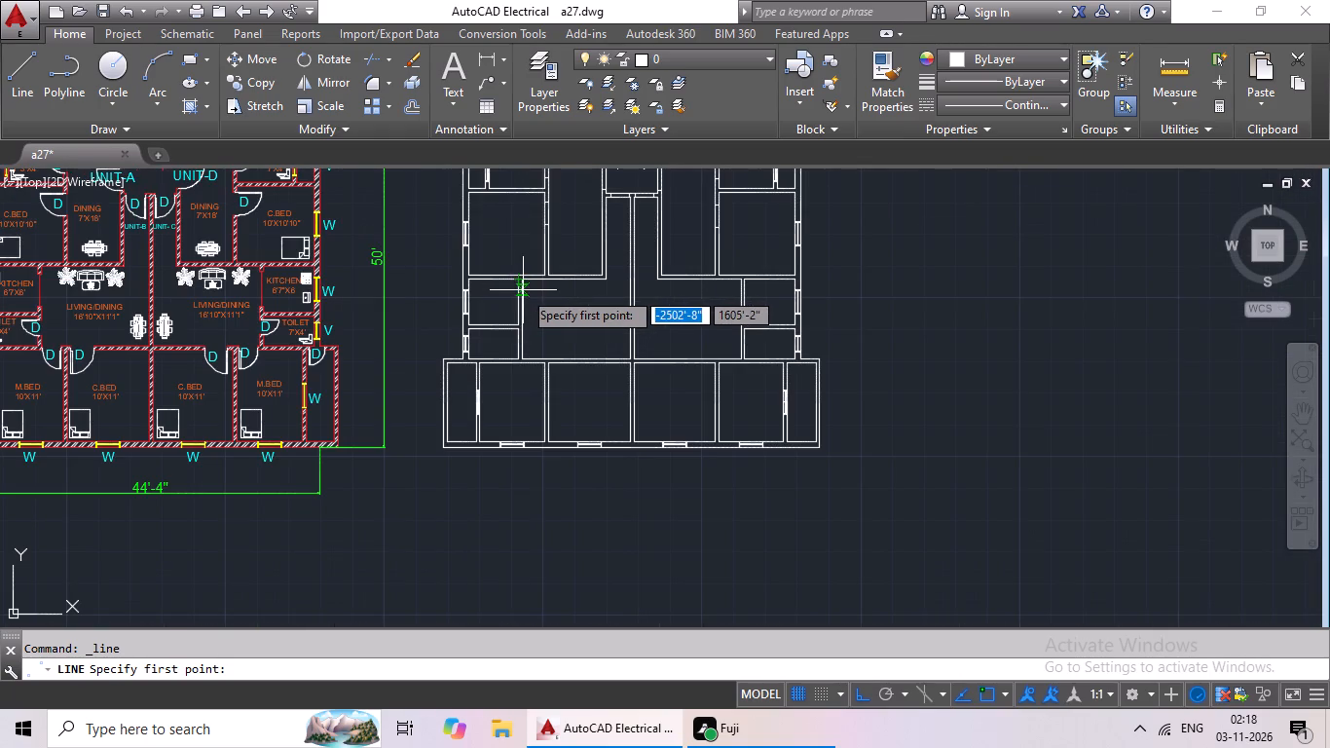
{"action": "scroll", "coordinate": [536, 292], "scroll_direction": "up", "scroll_amount": 4}
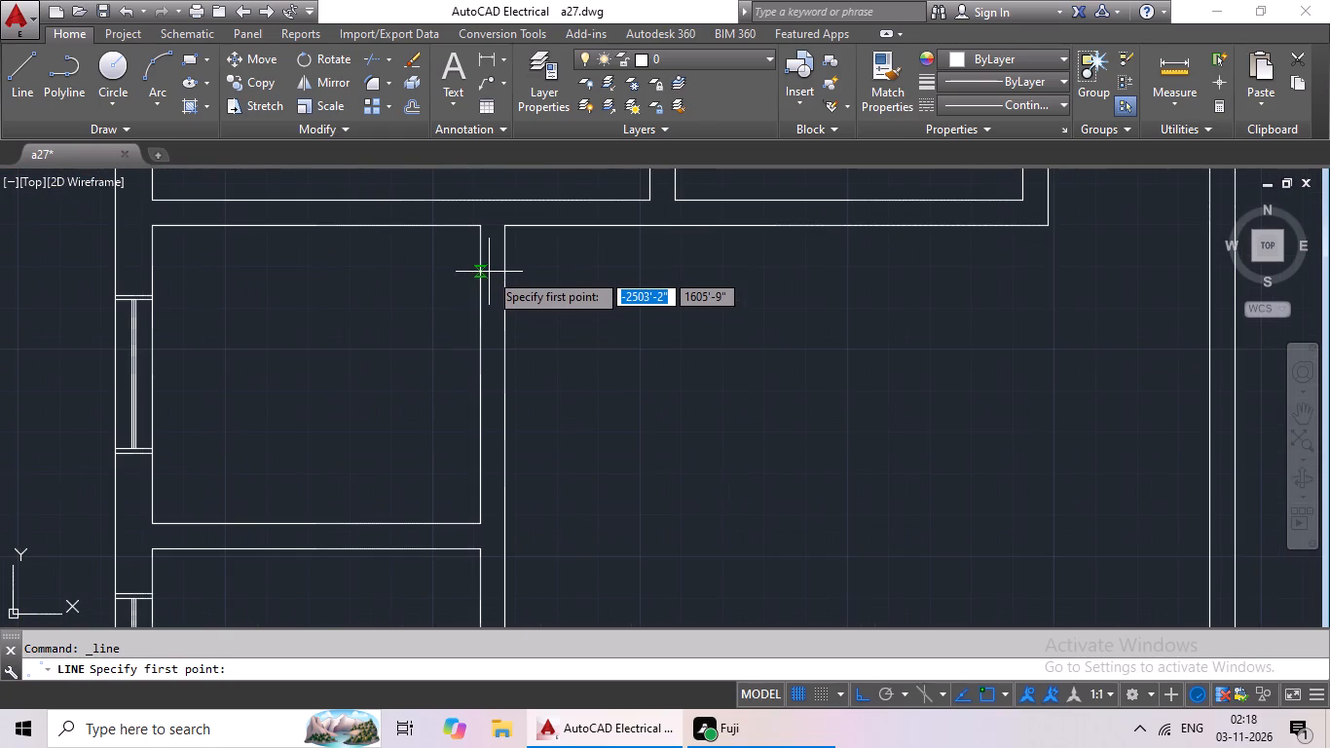
{"action": "left_click", "coordinate": [478, 274]}
{"action": "left_click", "coordinate": [500, 274]}
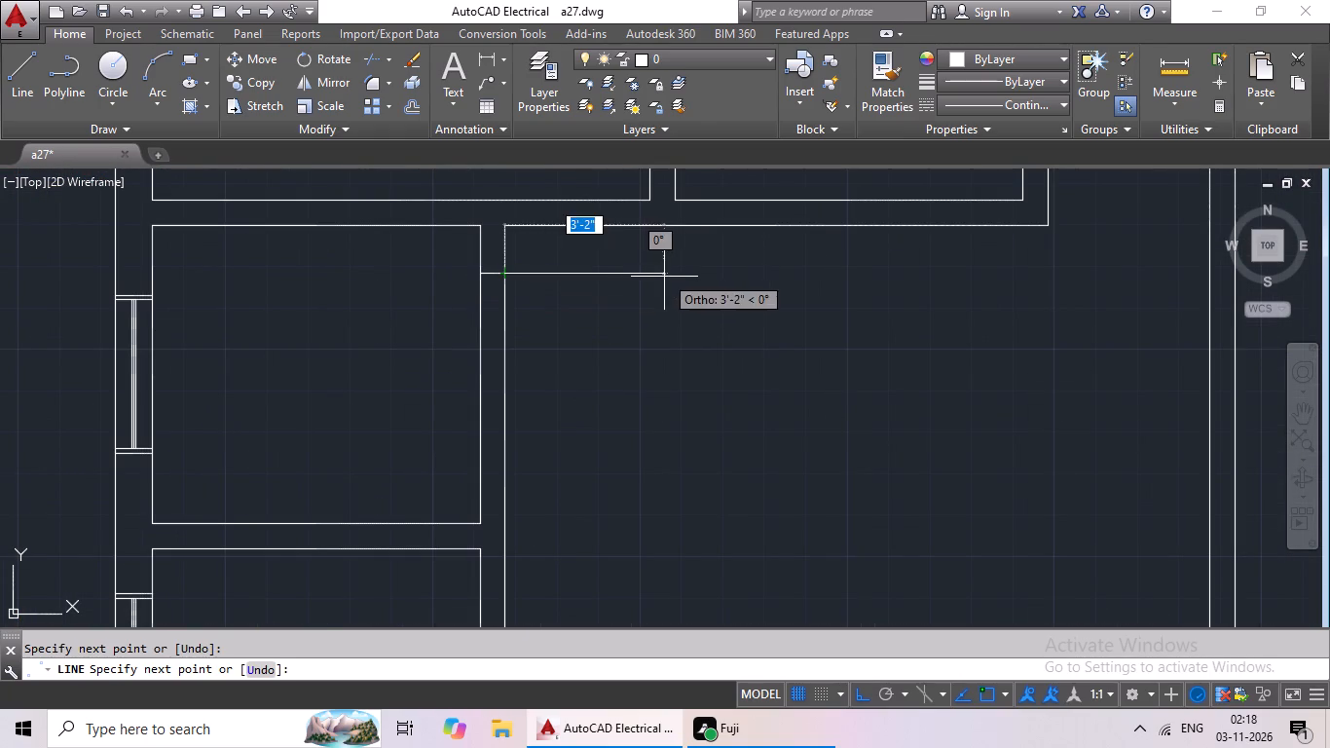
{"action": "key", "text": "Escape"}
{"action": "left_click", "coordinate": [20, 93]}
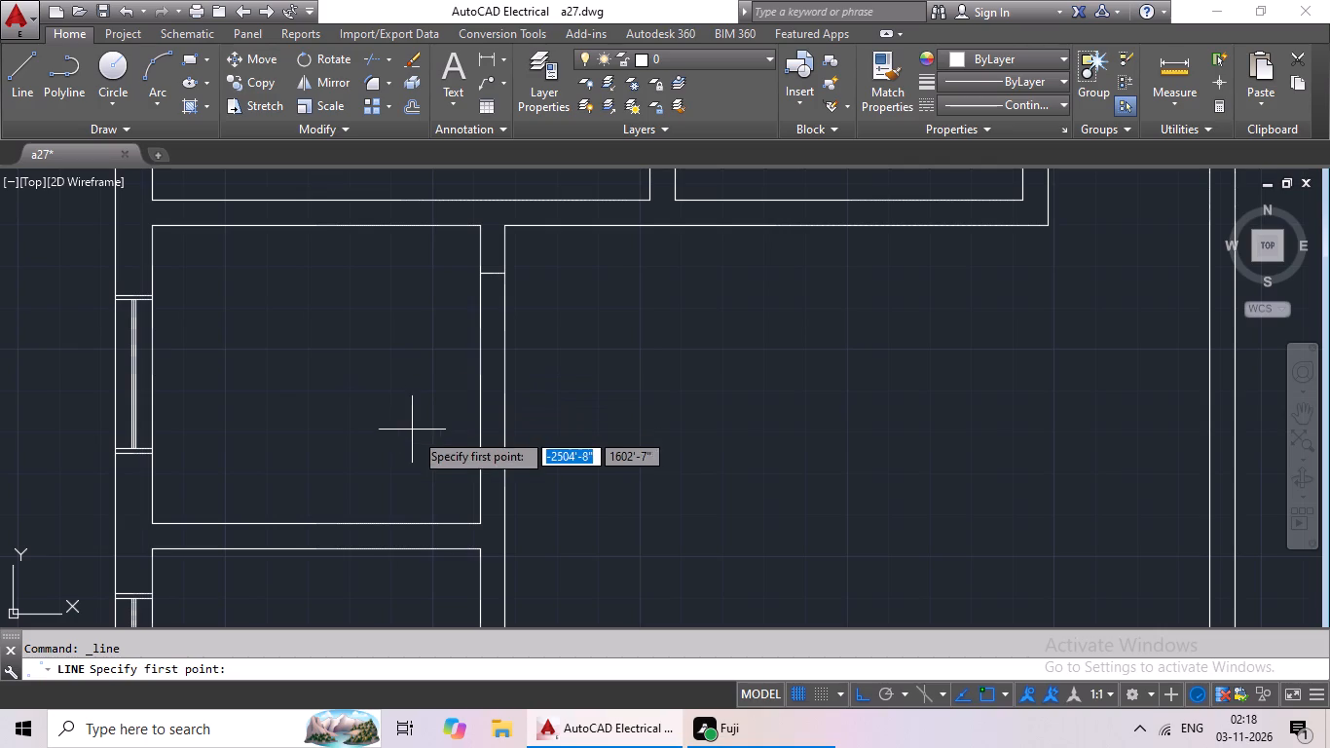
{"action": "left_click", "coordinate": [480, 483]}
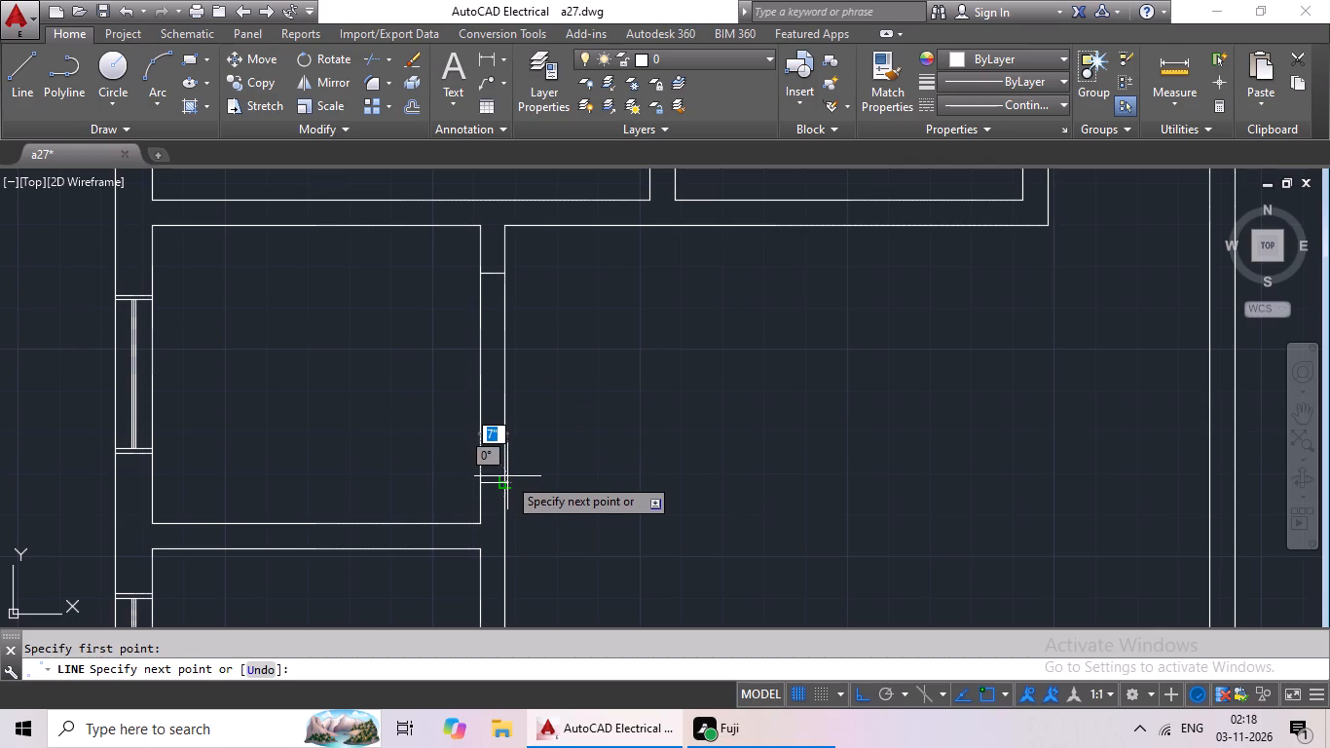
{"action": "left_click_drag", "start_coordinate": [501, 484], "coordinate": [512, 479]}
{"action": "key", "text": "Escape"}
Draw a vertical centre line in the left kitchen's wall opening, joining the midpoints of its two end lines.
{"action": "left_click", "coordinate": [16, 81]}
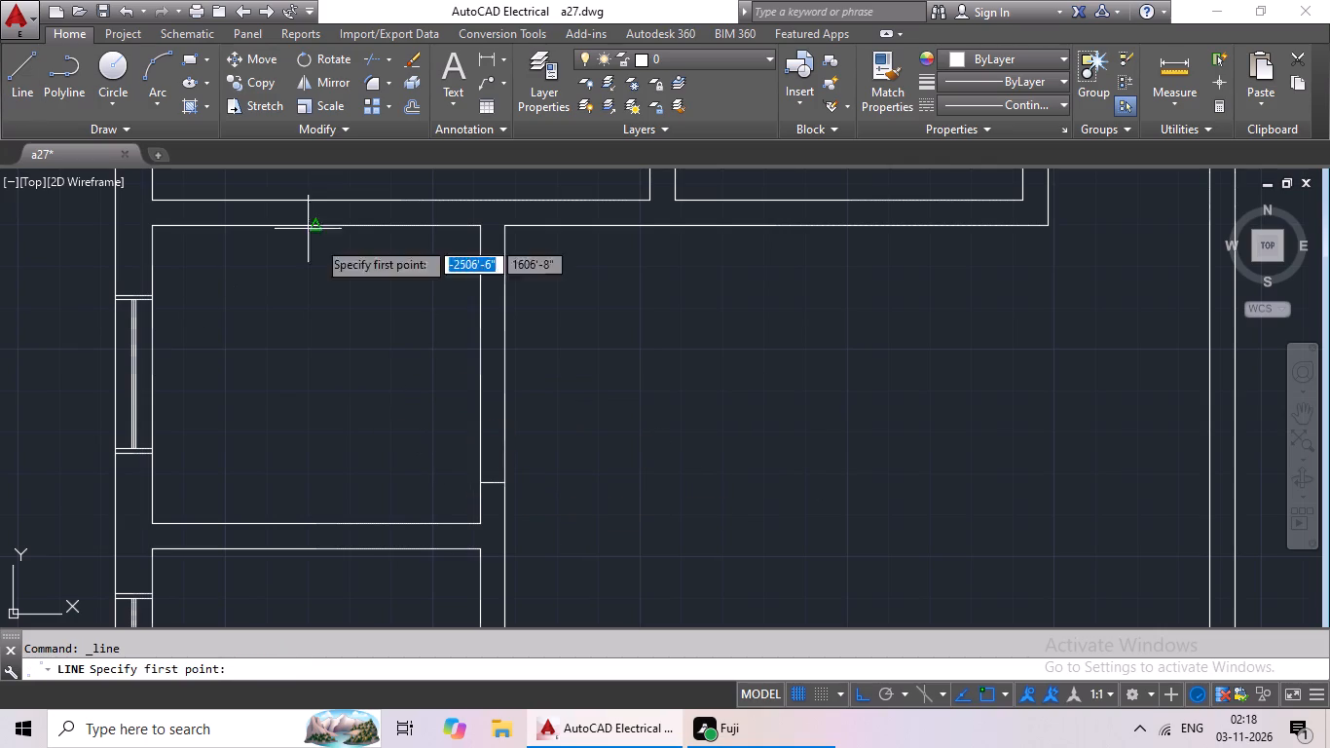
{"action": "left_click", "coordinate": [495, 278]}
{"action": "left_click", "coordinate": [494, 482]}
{"action": "key", "text": "Escape"}
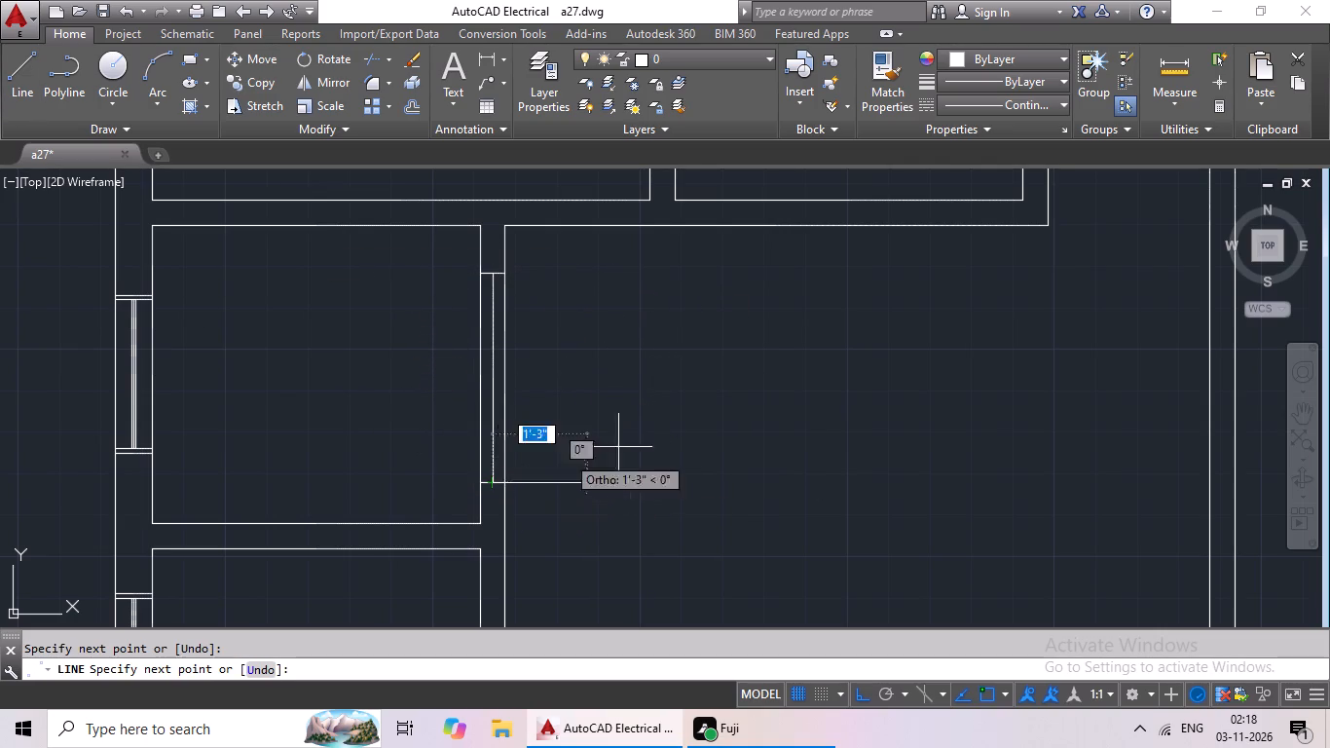
Draw a short jamb line across the wall between the left toilet and living area, just below the toilet's upper corner.
{"action": "left_click", "coordinate": [35, 85]}
{"action": "scroll", "coordinate": [359, 239], "scroll_direction": "down", "scroll_amount": 3}
{"action": "middle_click_drag", "start_coordinate": [357, 281], "coordinate": [646, 285]}
{"action": "middle_click_drag", "start_coordinate": [621, 286], "coordinate": [796, 287]}
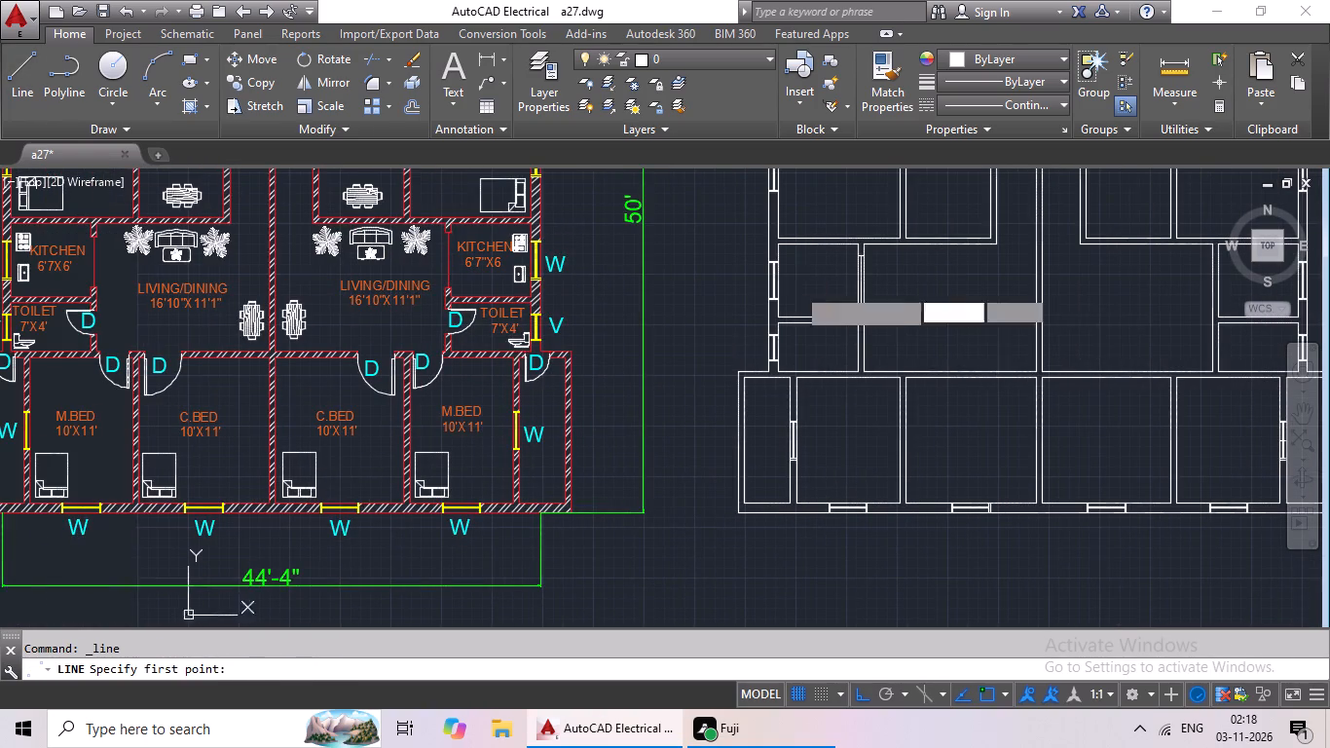
{"action": "middle_click_drag", "start_coordinate": [926, 327], "coordinate": [803, 325]}
{"action": "scroll", "coordinate": [782, 321], "scroll_direction": "up", "scroll_amount": 2}
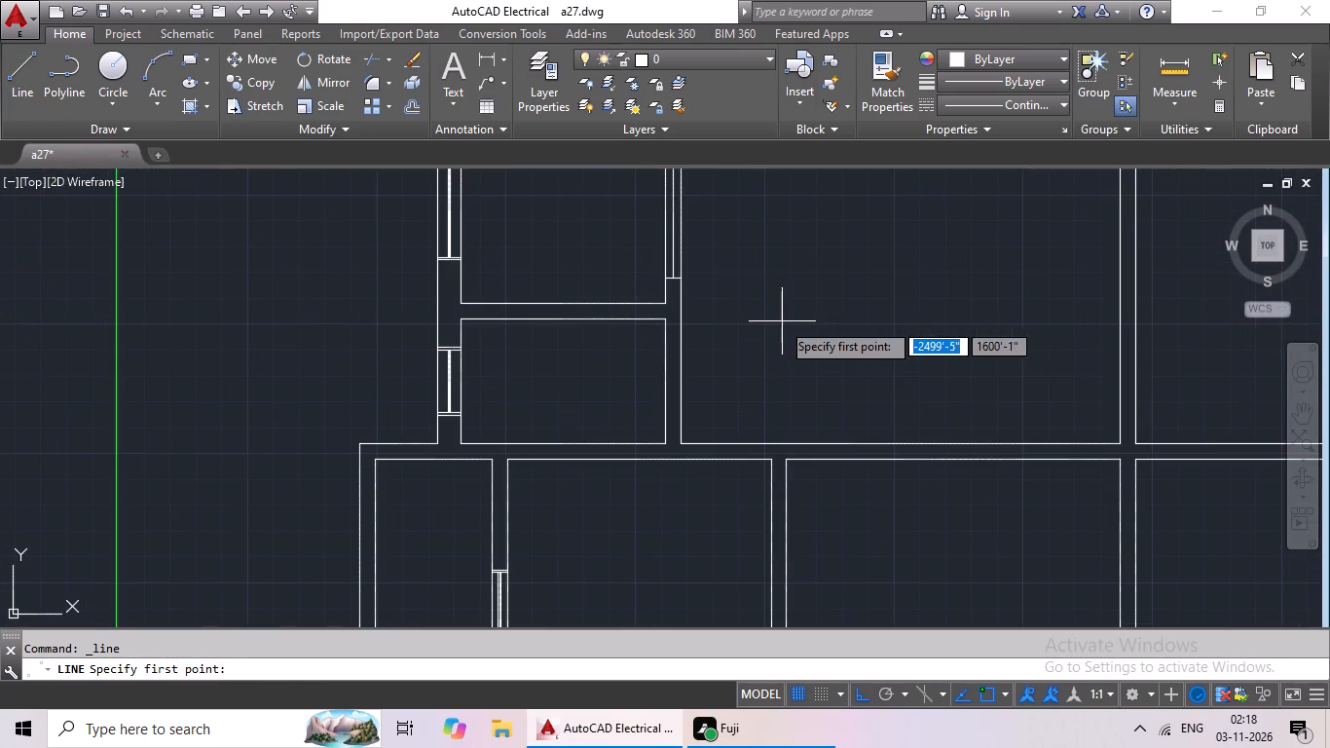
{"action": "scroll", "coordinate": [684, 332], "scroll_direction": "up", "scroll_amount": 3}
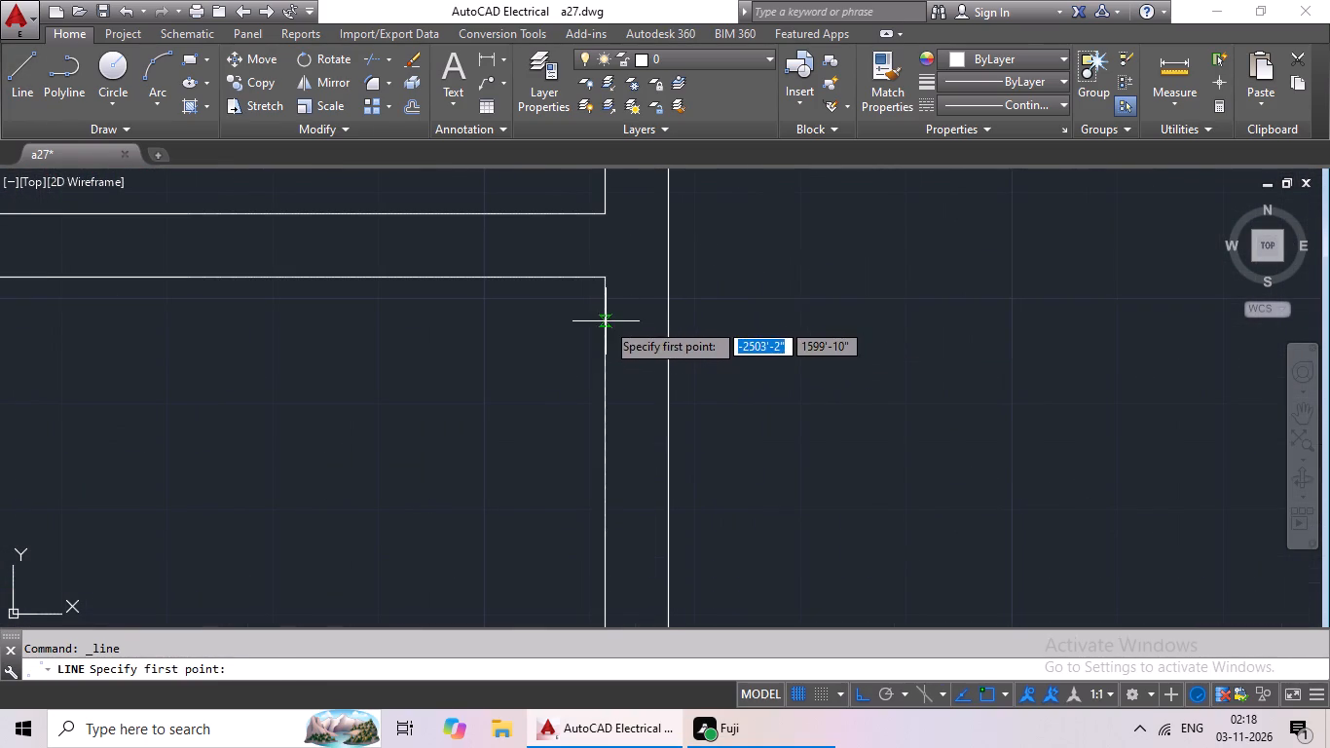
{"action": "left_click", "coordinate": [606, 321]}
{"action": "left_click", "coordinate": [674, 321]}
{"action": "key", "text": "Escape"}
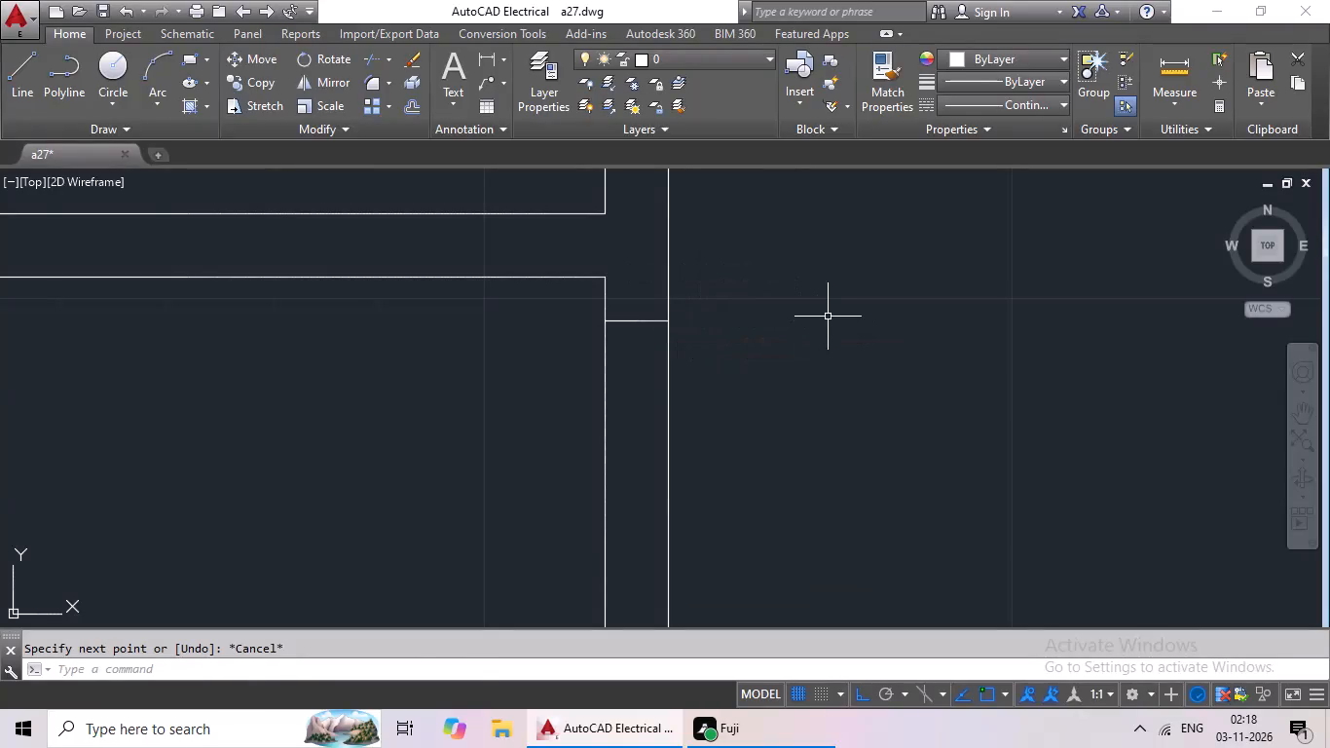
Offset the left toilet's jamb line 2' downward to form the door opening.
{"action": "key", "text": "o"}
{"action": "key", "text": "Return"}
{"action": "type", "text": "2'"}
{"action": "key", "text": "Return"}
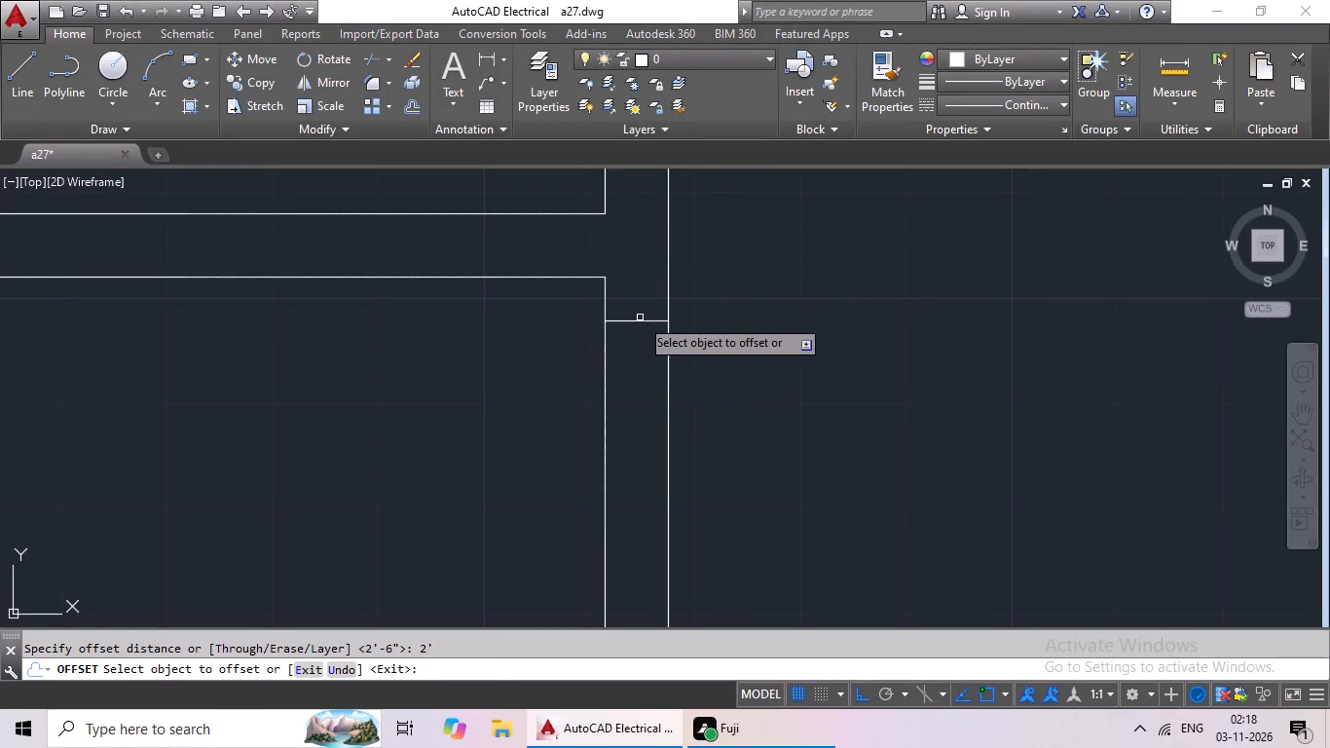
{"action": "left_click_drag", "start_coordinate": [638, 320], "coordinate": [634, 353]}
{"action": "left_click", "coordinate": [634, 374]}
{"action": "scroll", "coordinate": [639, 374], "scroll_direction": "down", "scroll_amount": 2}
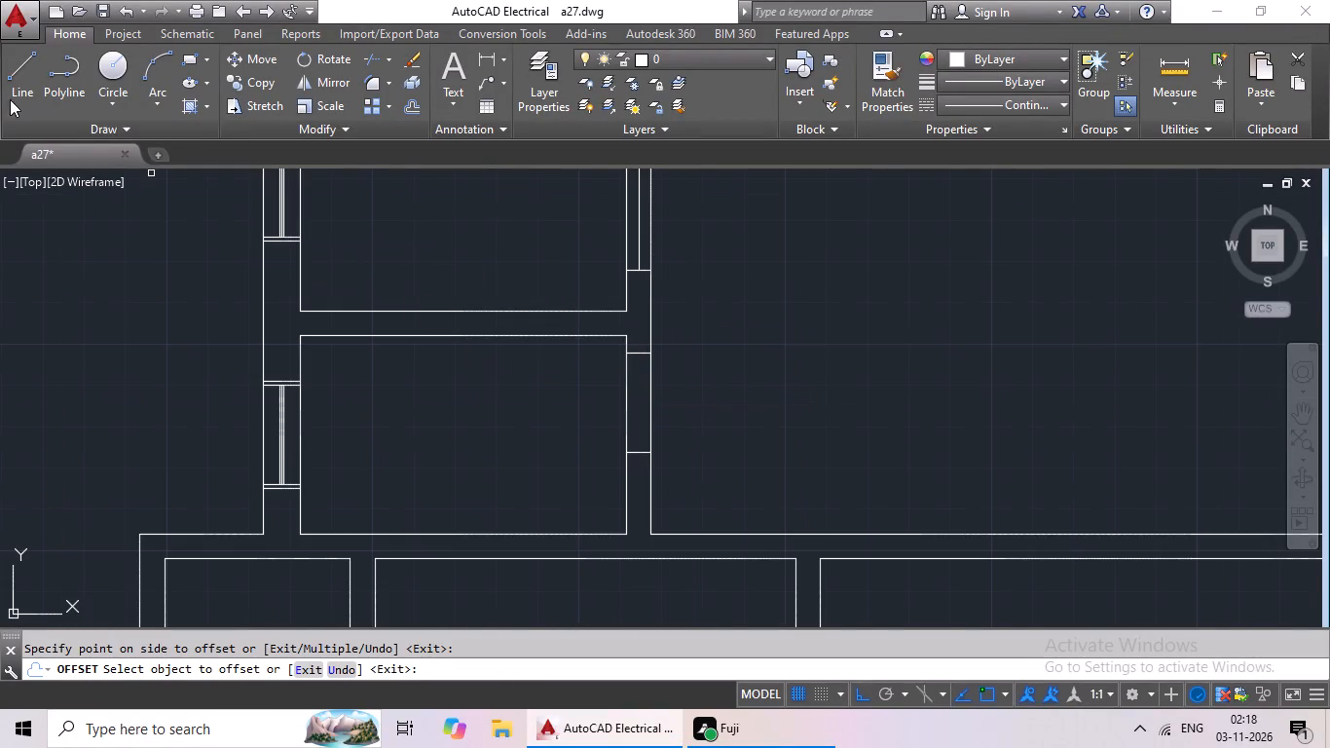
Draw two short lines across the wall between the right kitchen and living area, near the kitchen's upper and lower corners.
{"action": "left_click", "coordinate": [16, 88]}
{"action": "scroll", "coordinate": [708, 356], "scroll_direction": "down", "scroll_amount": 2}
{"action": "middle_click_drag", "start_coordinate": [811, 368], "coordinate": [566, 466]}
{"action": "scroll", "coordinate": [719, 448], "scroll_direction": "down", "scroll_amount": 2}
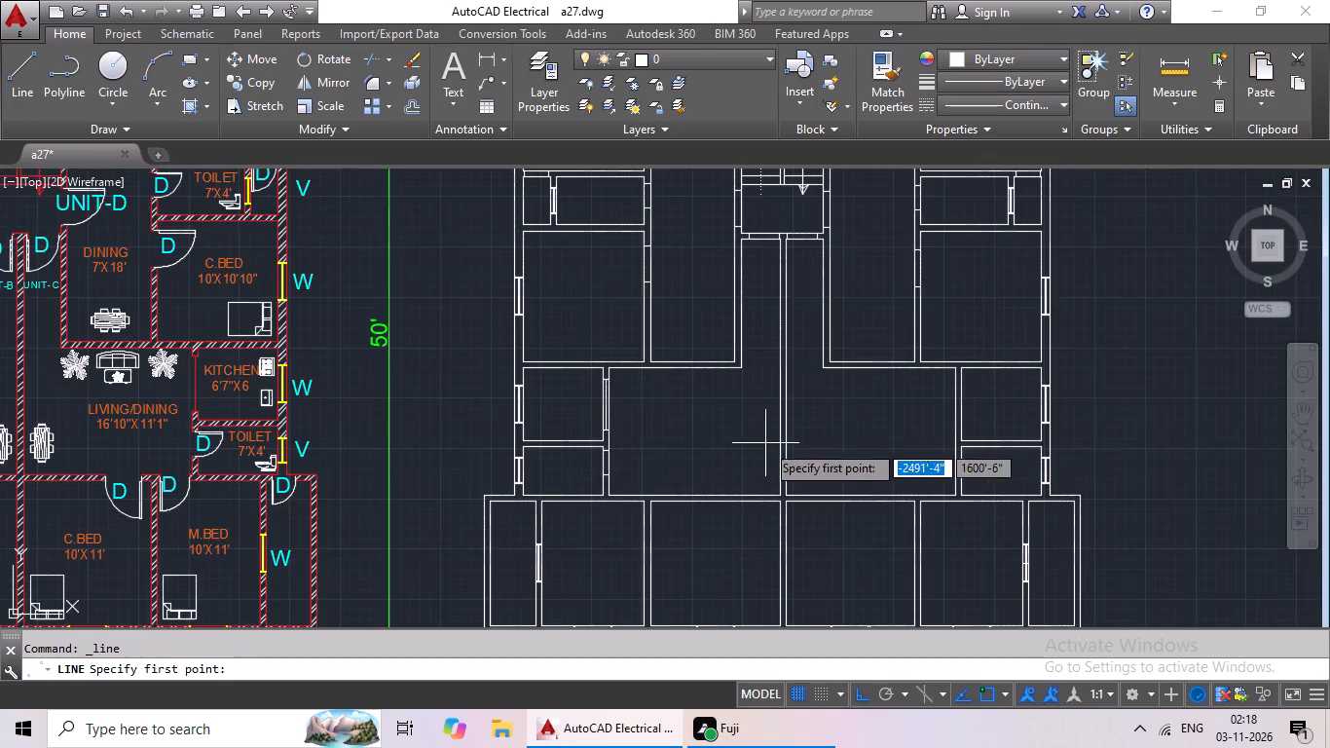
{"action": "middle_click_drag", "start_coordinate": [859, 436], "coordinate": [707, 434]}
{"action": "scroll", "coordinate": [865, 414], "scroll_direction": "down", "scroll_amount": 2}
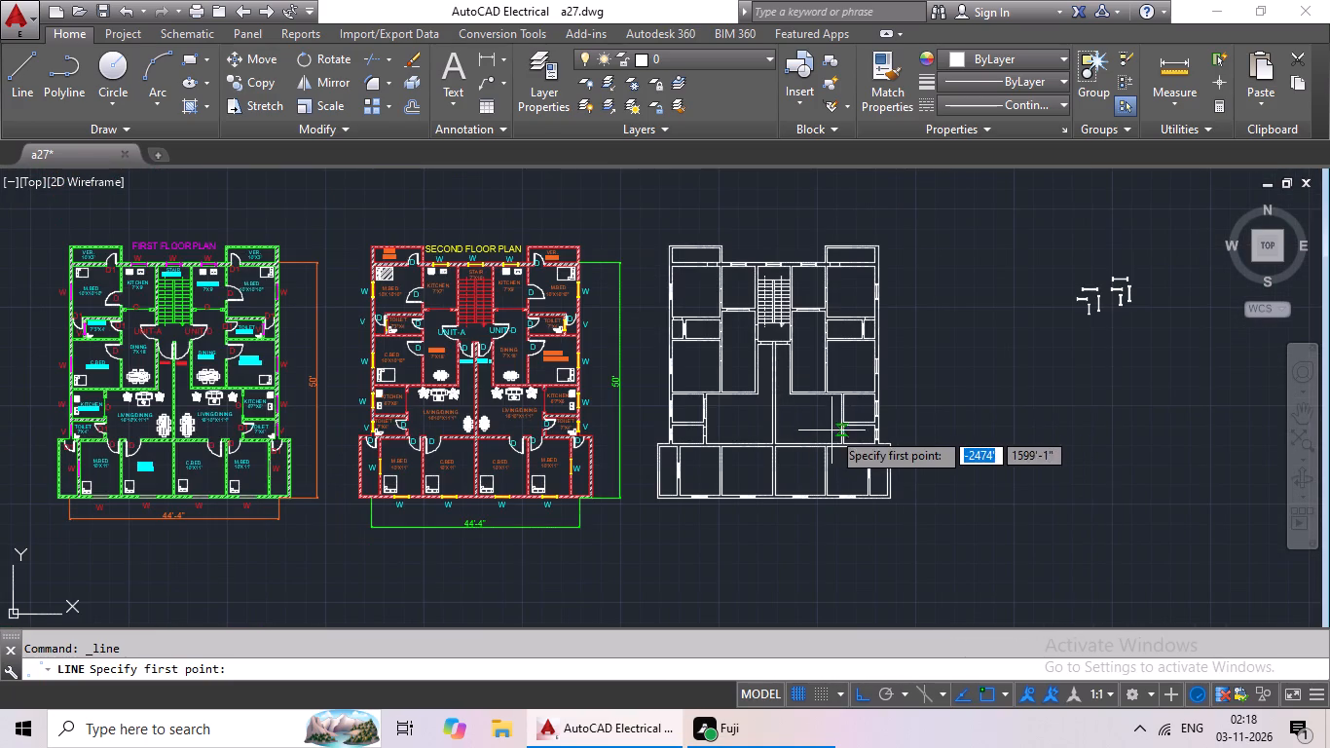
{"action": "scroll", "coordinate": [861, 408], "scroll_direction": "up", "scroll_amount": 5}
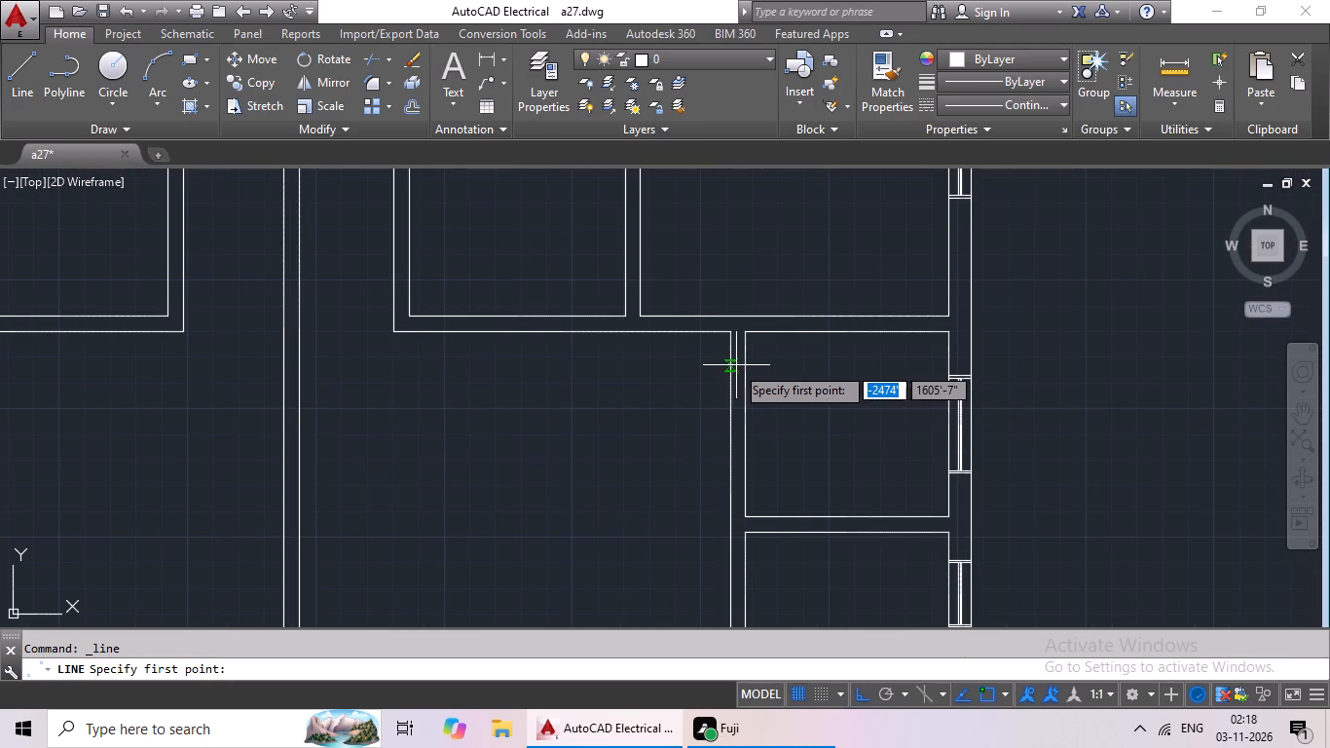
{"action": "left_click", "coordinate": [730, 363]}
{"action": "left_click", "coordinate": [747, 363]}
{"action": "key", "text": "Escape"}
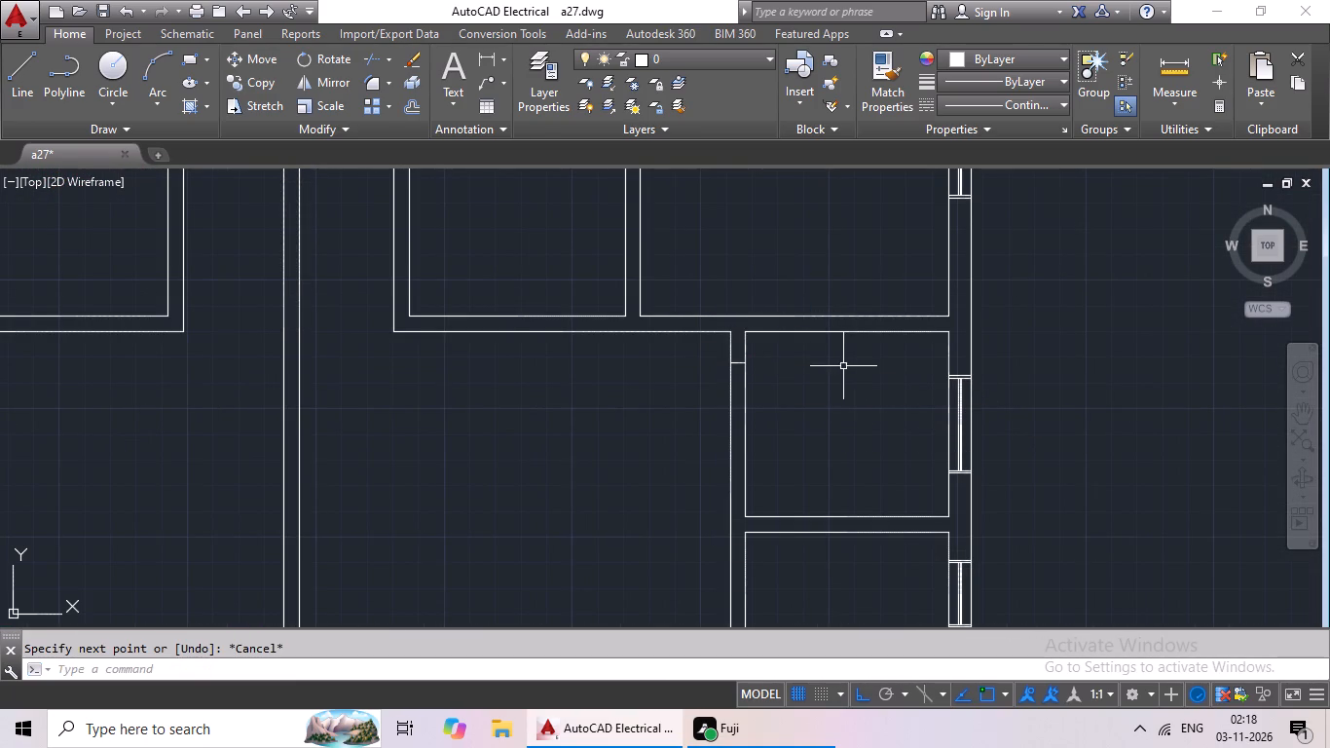
{"action": "left_click", "coordinate": [8, 77]}
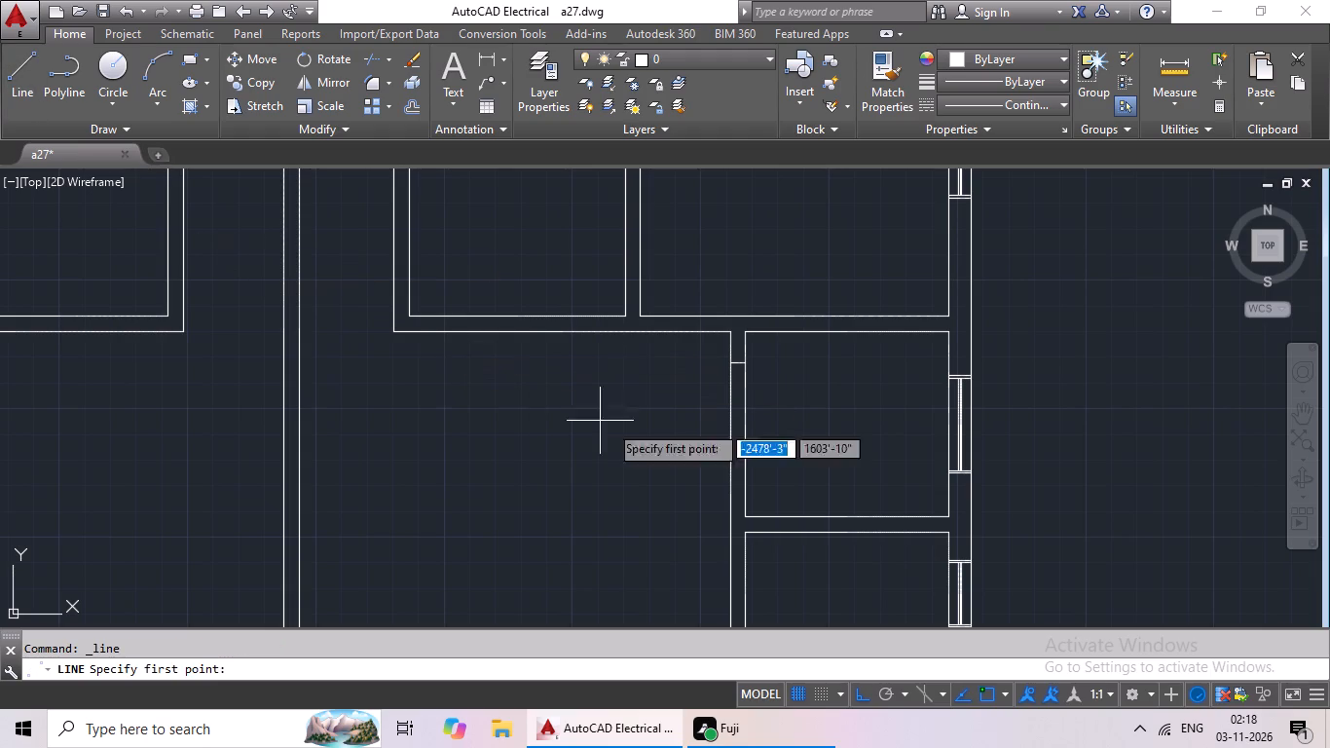
{"action": "scroll", "coordinate": [818, 501], "scroll_direction": "up", "scroll_amount": 2}
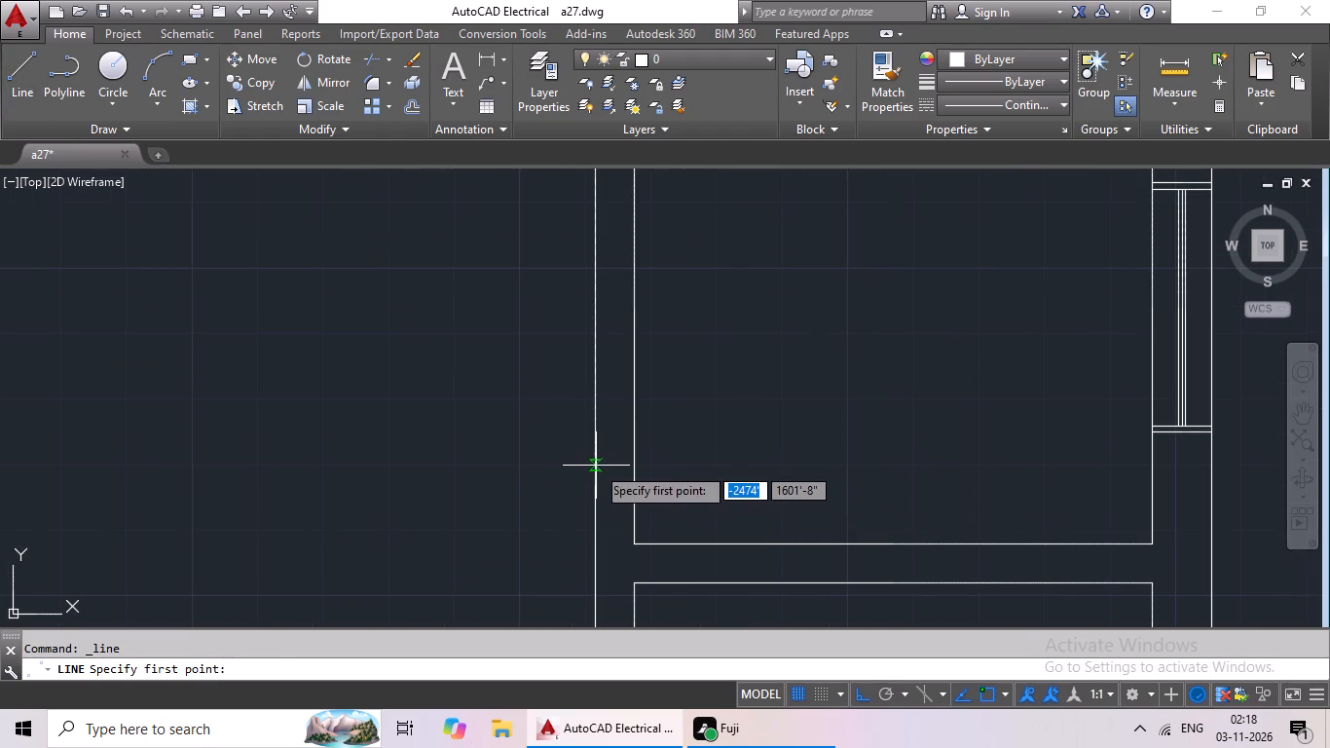
{"action": "left_click", "coordinate": [596, 466]}
{"action": "left_click_drag", "start_coordinate": [635, 463], "coordinate": [647, 461]}
{"action": "key", "text": "Escape"}
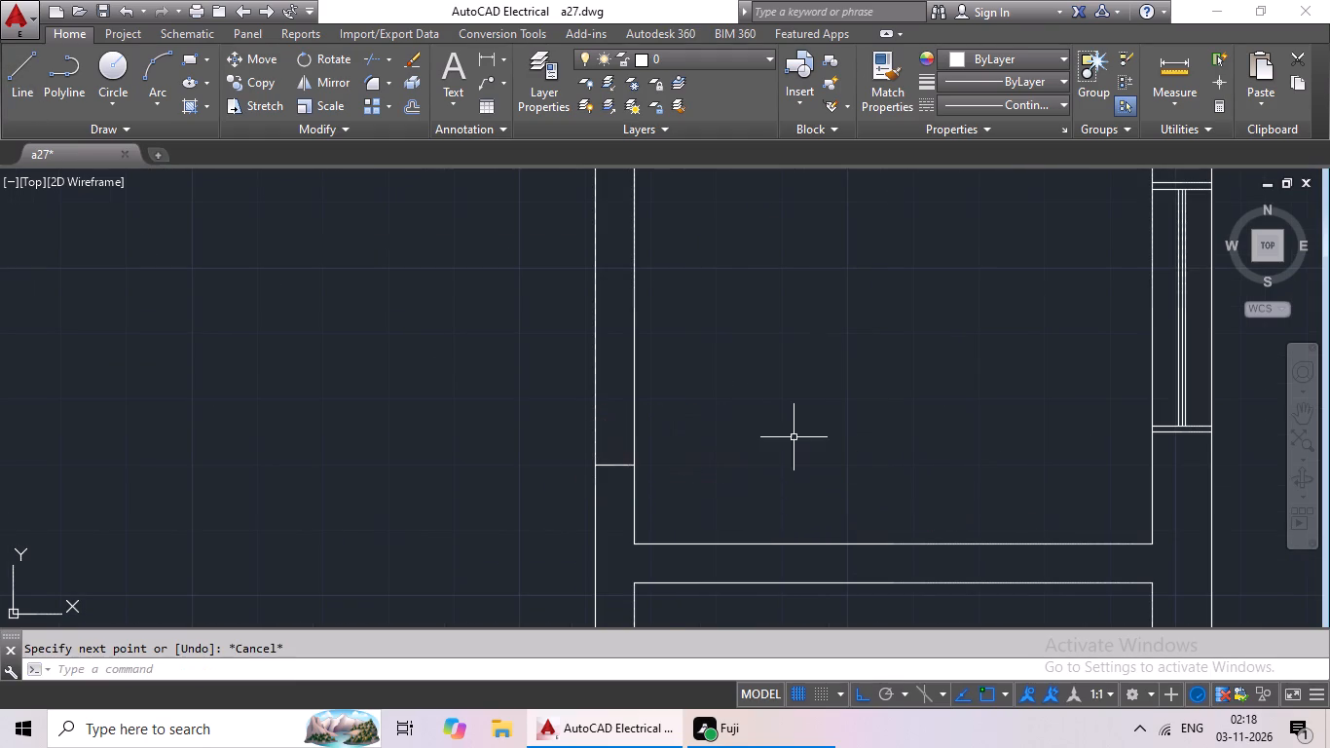
Draw a vertical centre line in the right kitchen's wall opening, joining the midpoints of its two end lines.
{"action": "scroll", "coordinate": [794, 437], "scroll_direction": "down", "scroll_amount": 1}
{"action": "left_click", "coordinate": [8, 81]}
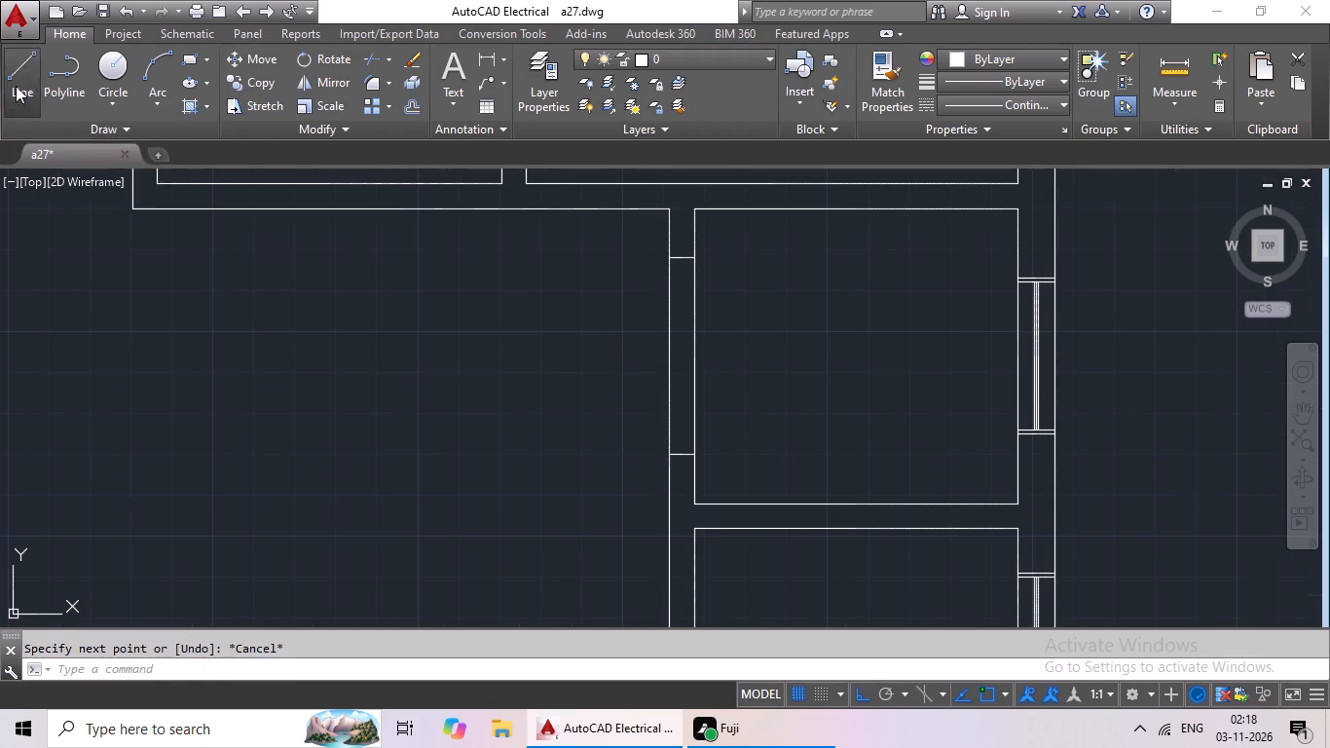
{"action": "left_click", "coordinate": [683, 261]}
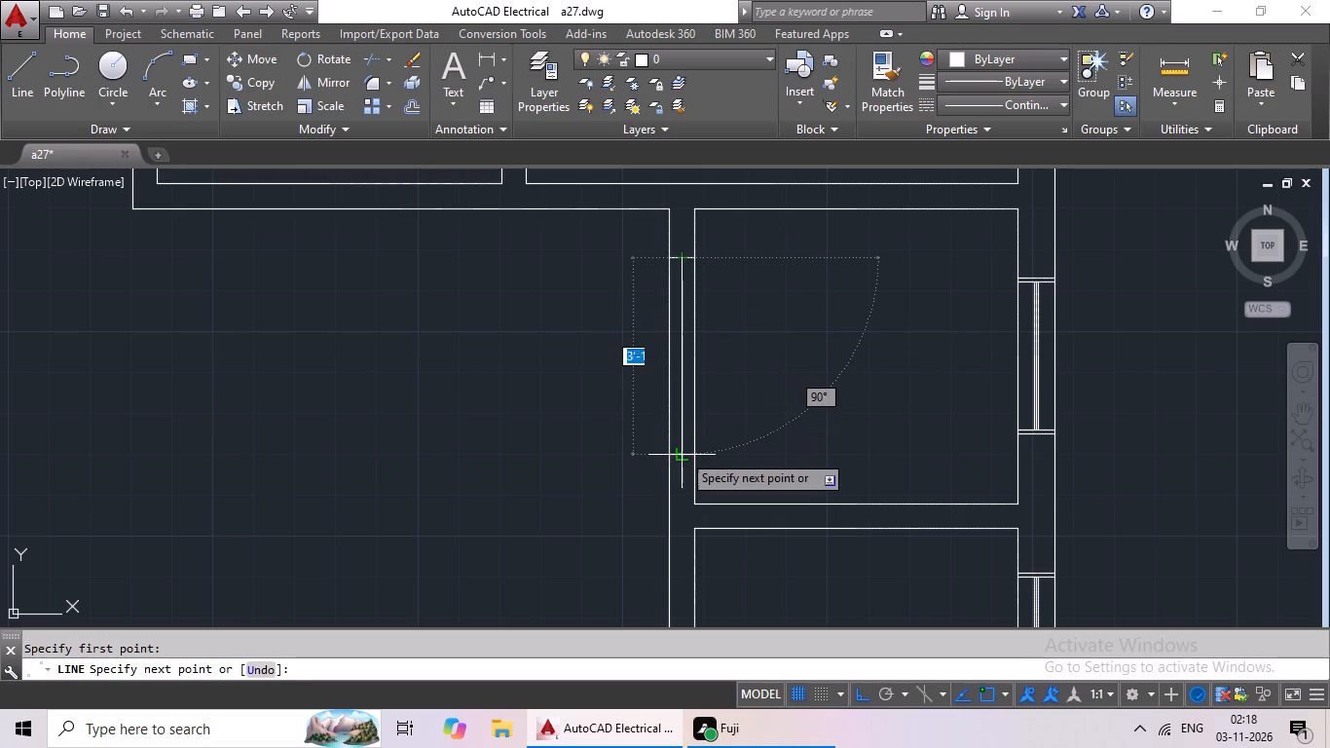
{"action": "left_click", "coordinate": [682, 457]}
{"action": "key", "text": "Escape"}
Draw a short jamb line across the wall between the right toilet and living area, just below the toilet's upper corner.
{"action": "scroll", "coordinate": [818, 396], "scroll_direction": "down", "scroll_amount": 1}
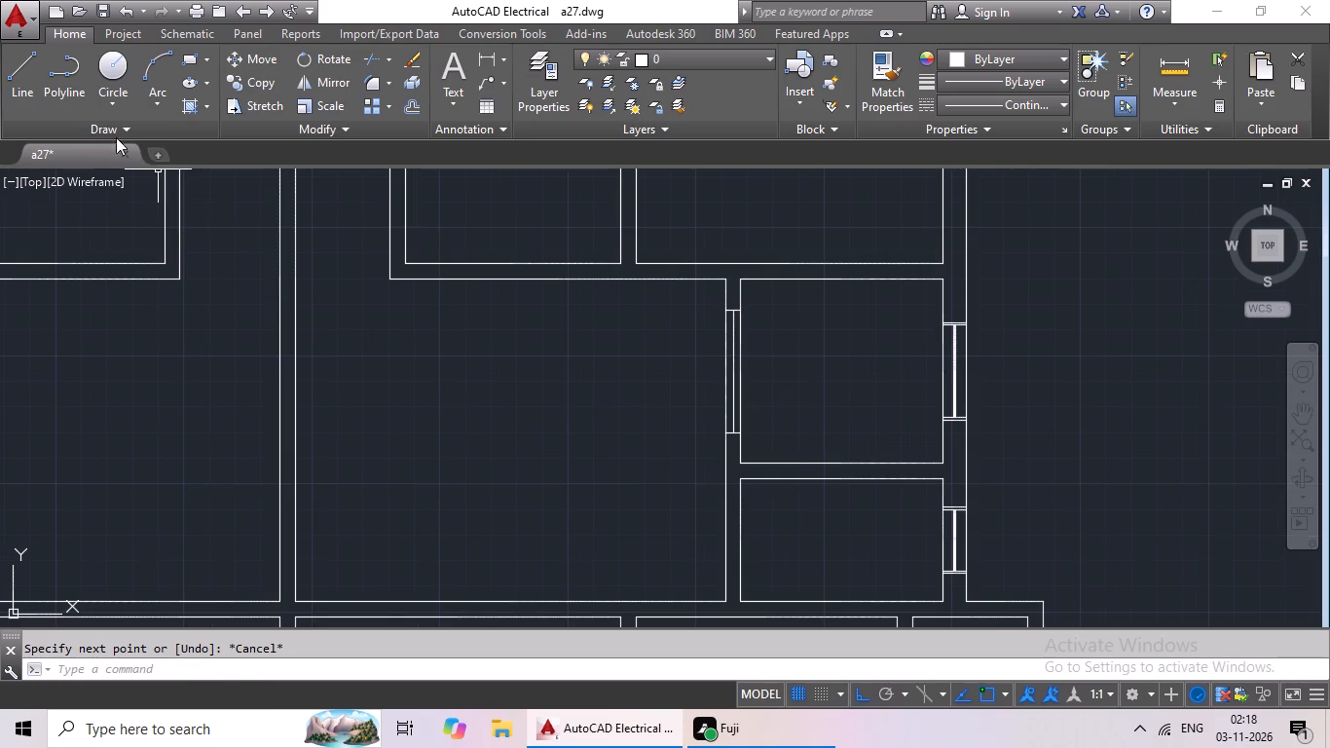
{"action": "left_click", "coordinate": [32, 89]}
{"action": "scroll", "coordinate": [786, 517], "scroll_direction": "up", "scroll_amount": 2}
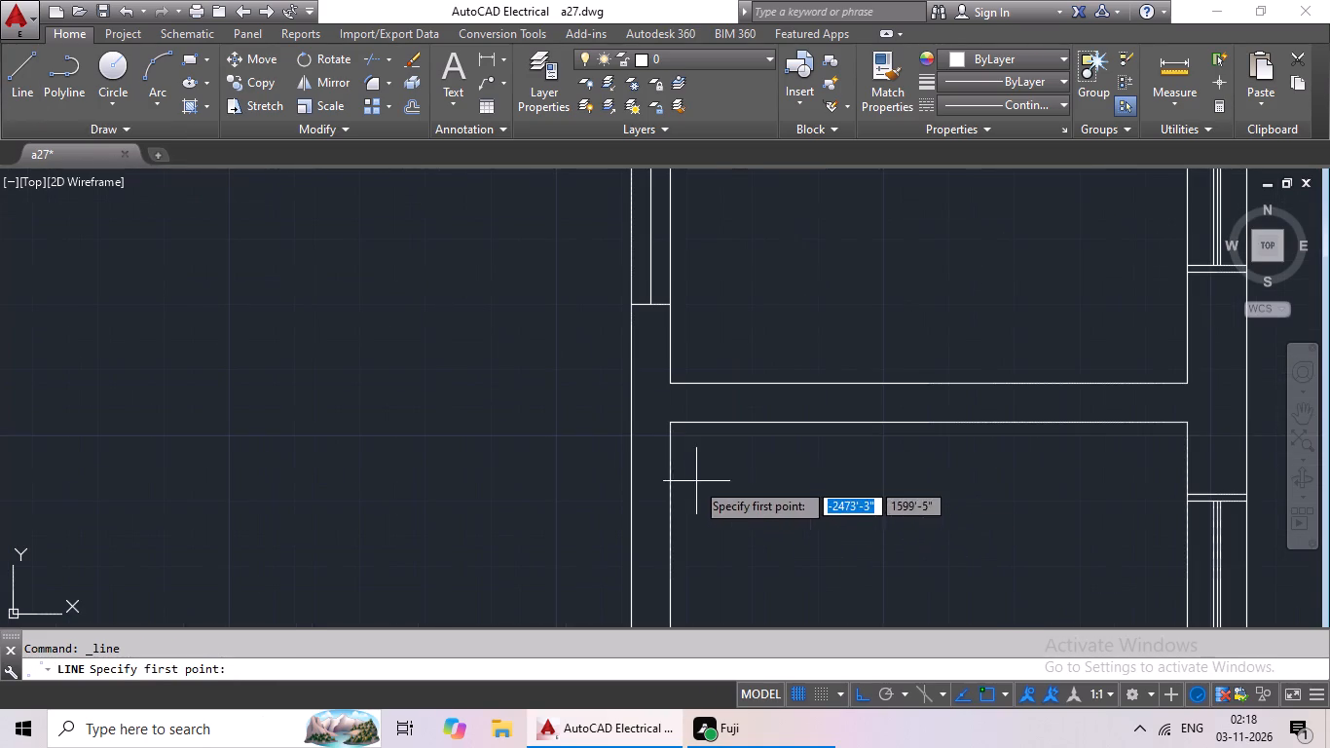
{"action": "left_click", "coordinate": [628, 470]}
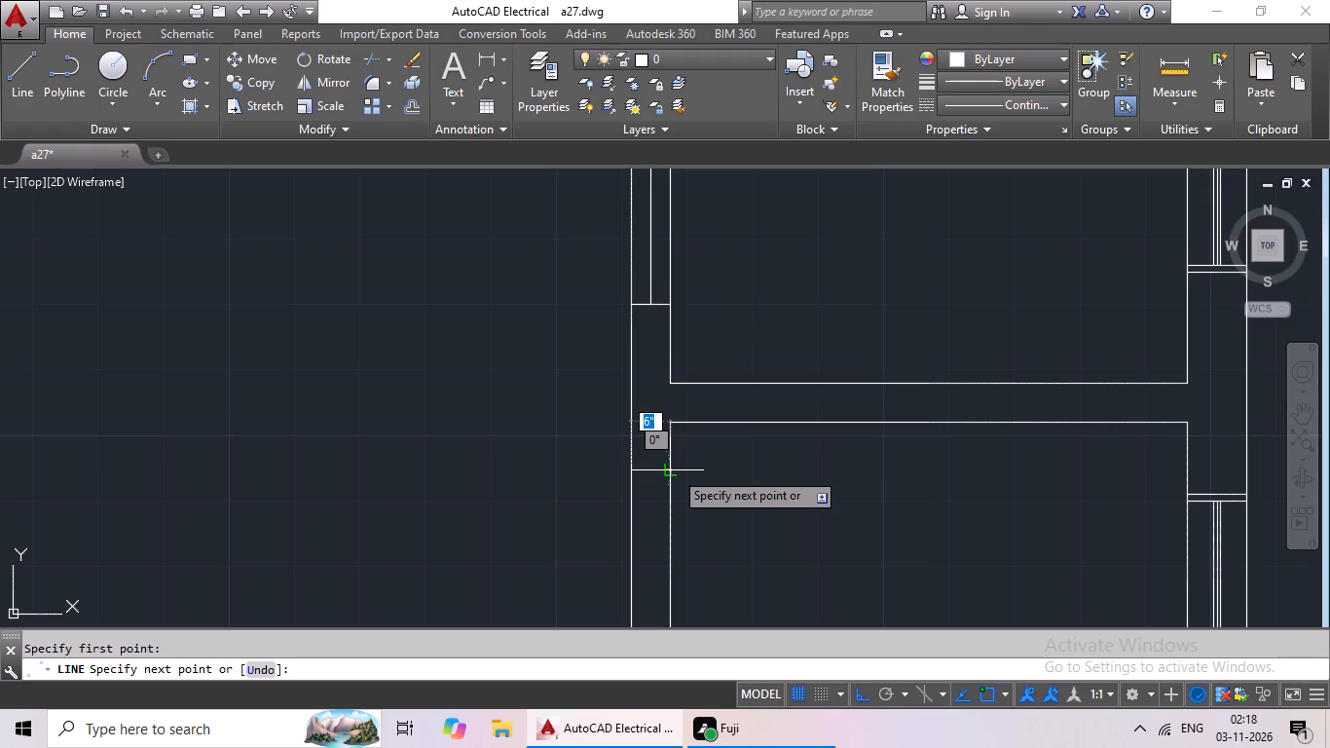
{"action": "left_click", "coordinate": [674, 469]}
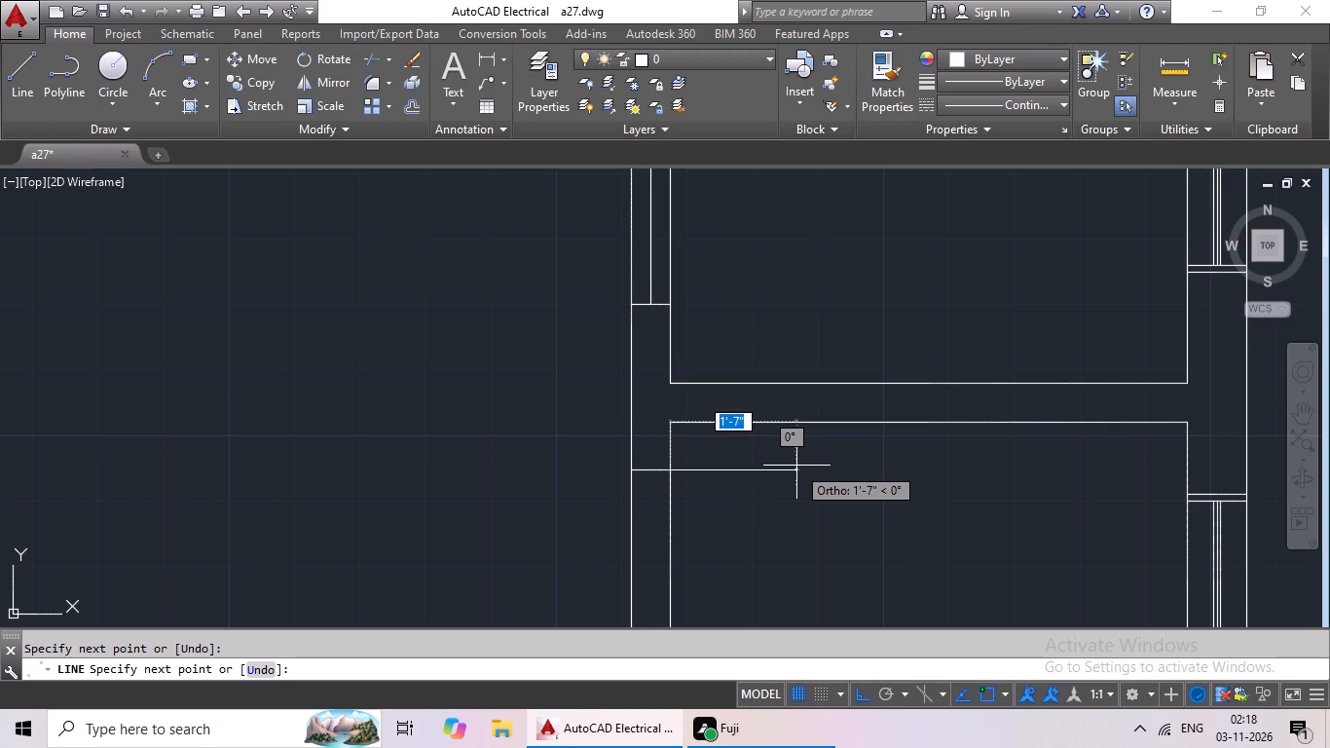
{"action": "key", "text": "Escape"}
Offset the right toilet's jamb line 2' downward to form the door opening.
{"action": "key", "text": "o"}
{"action": "key", "text": "Return"}
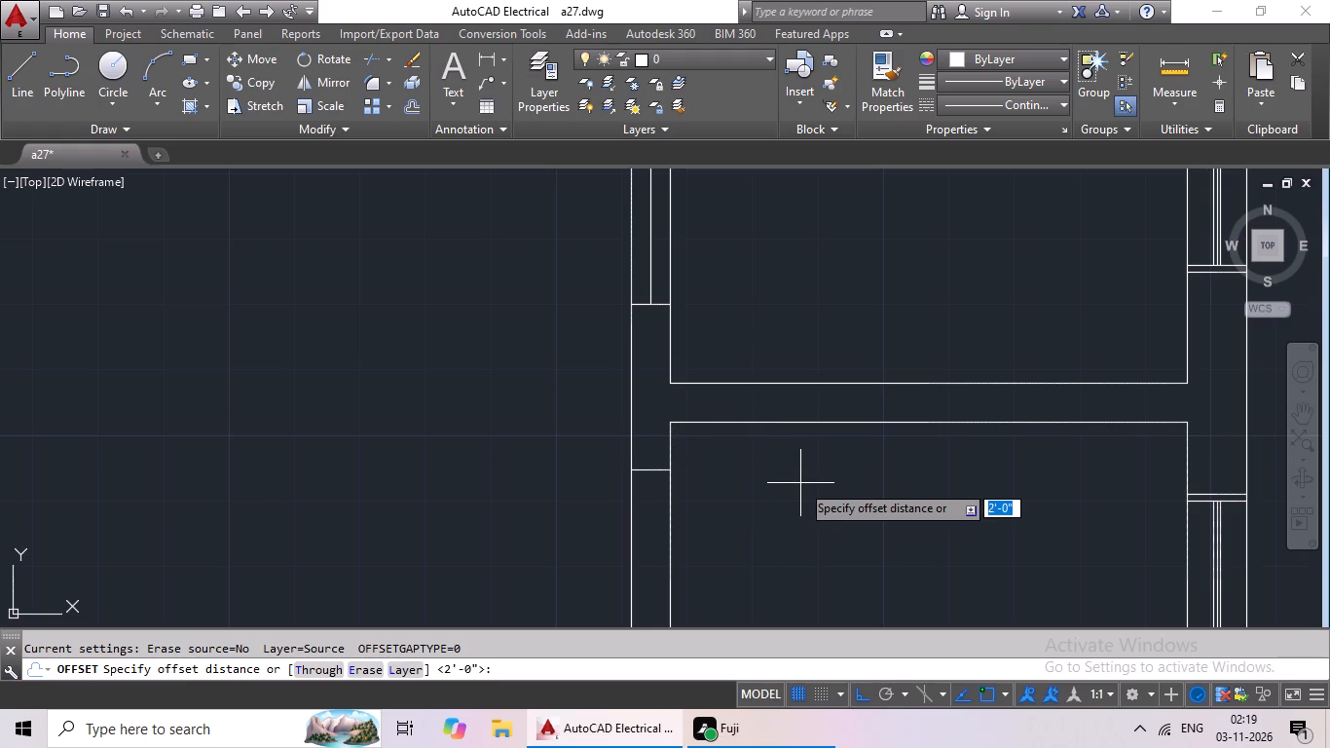
{"action": "type", "text": "2'"}
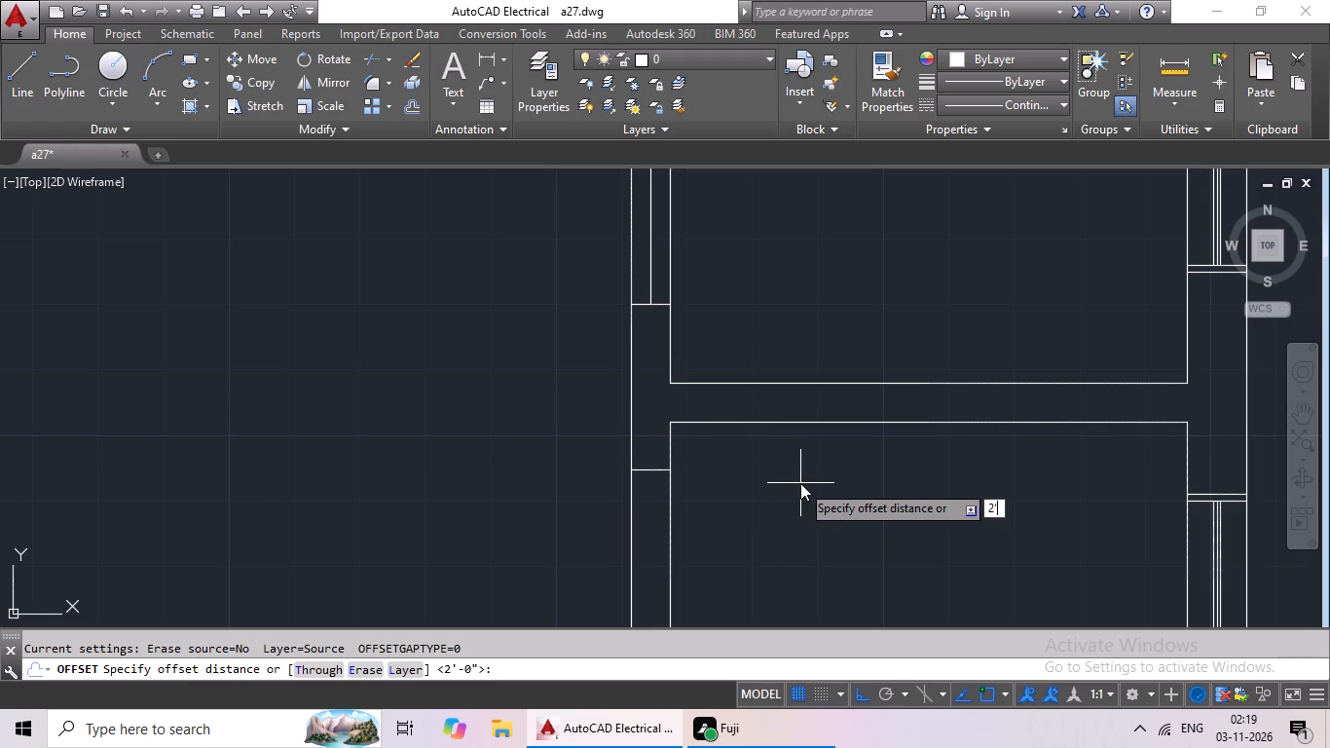
{"action": "key", "text": "Return"}
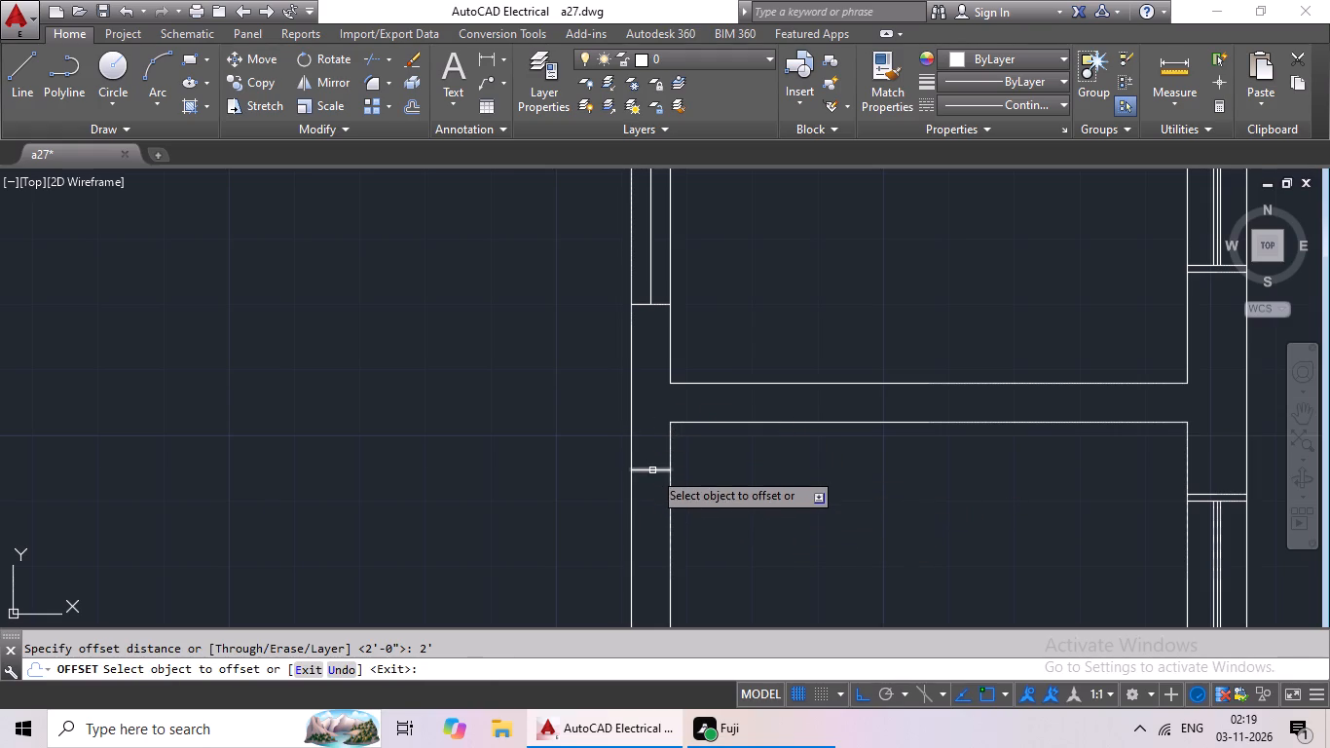
{"action": "left_click_drag", "start_coordinate": [652, 470], "coordinate": [652, 495]}
{"action": "left_click", "coordinate": [652, 538]}
Draw a short jamb line across the top wall of the narrow room at the plan's lower-left end, near its right corner.
{"action": "scroll", "coordinate": [720, 574], "scroll_direction": "down", "scroll_amount": 4}
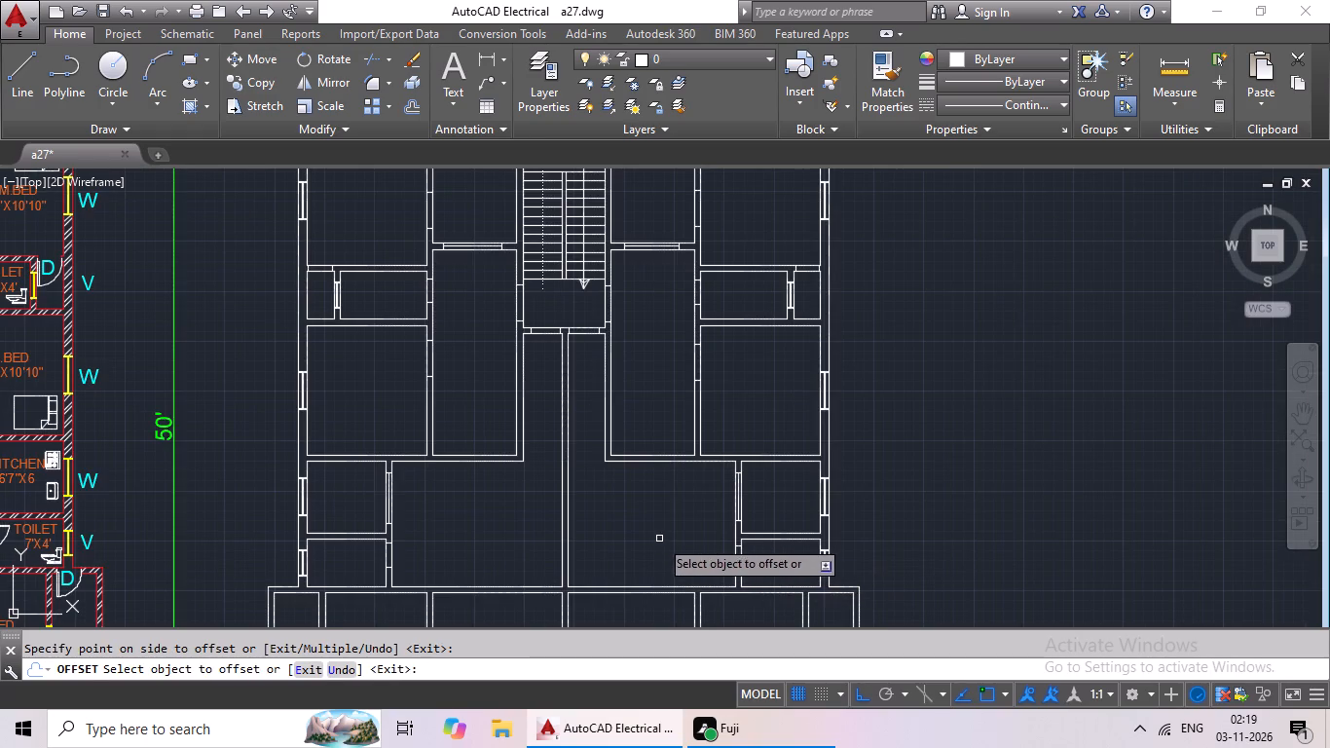
{"action": "left_click_drag", "start_coordinate": [11, 62], "coordinate": [12, 76]}
{"action": "scroll", "coordinate": [470, 366], "scroll_direction": "down", "scroll_amount": 1}
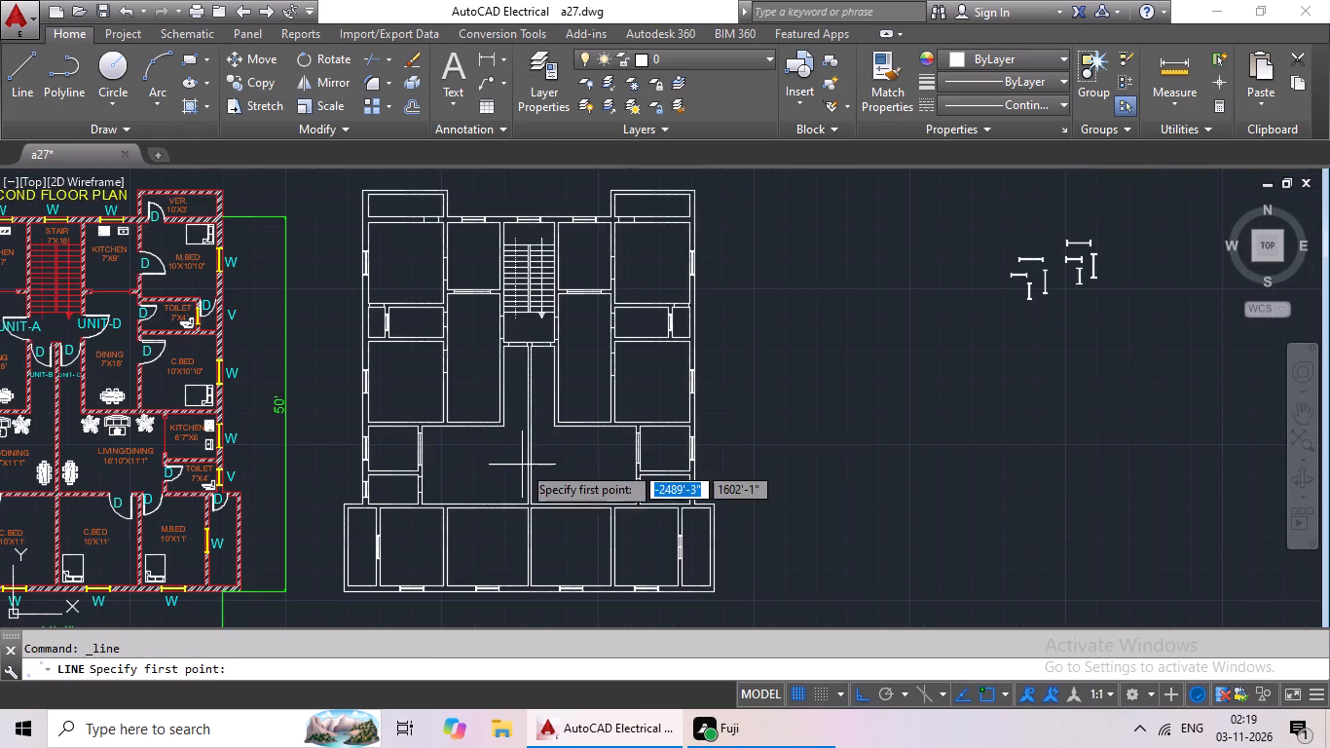
{"action": "middle_click_drag", "start_coordinate": [526, 470], "coordinate": [683, 410]}
{"action": "middle_click_drag", "start_coordinate": [661, 409], "coordinate": [755, 386]}
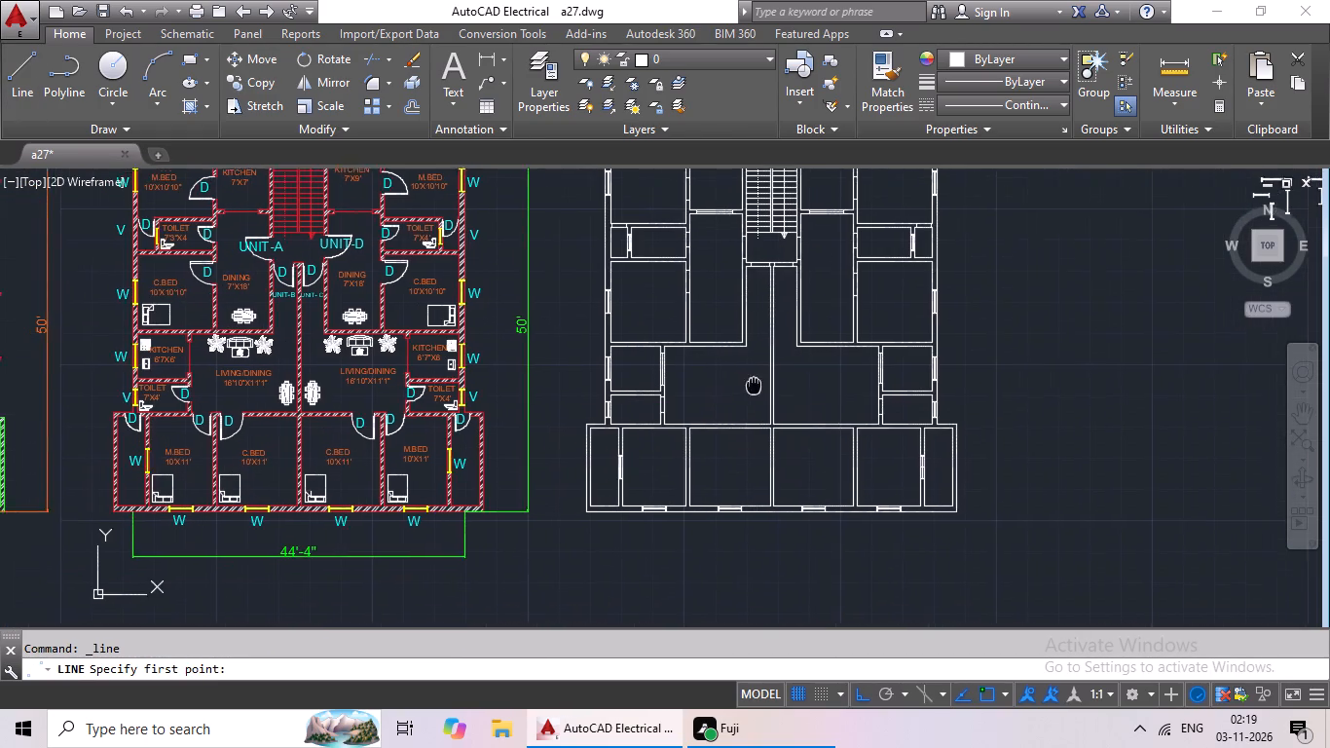
{"action": "scroll", "coordinate": [582, 430], "scroll_direction": "up", "scroll_amount": 3}
{"action": "scroll", "coordinate": [701, 394], "scroll_direction": "up", "scroll_amount": 1}
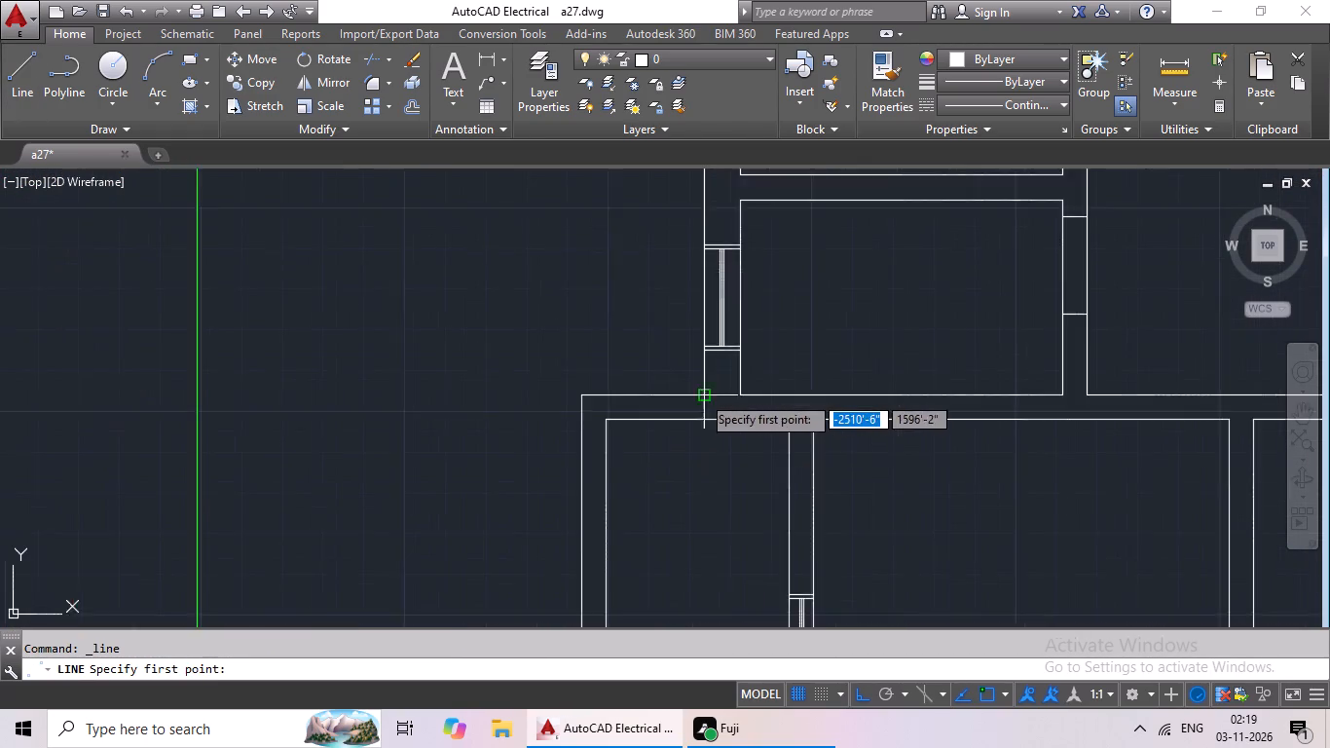
{"action": "scroll", "coordinate": [701, 394], "scroll_direction": "up", "scroll_amount": 1}
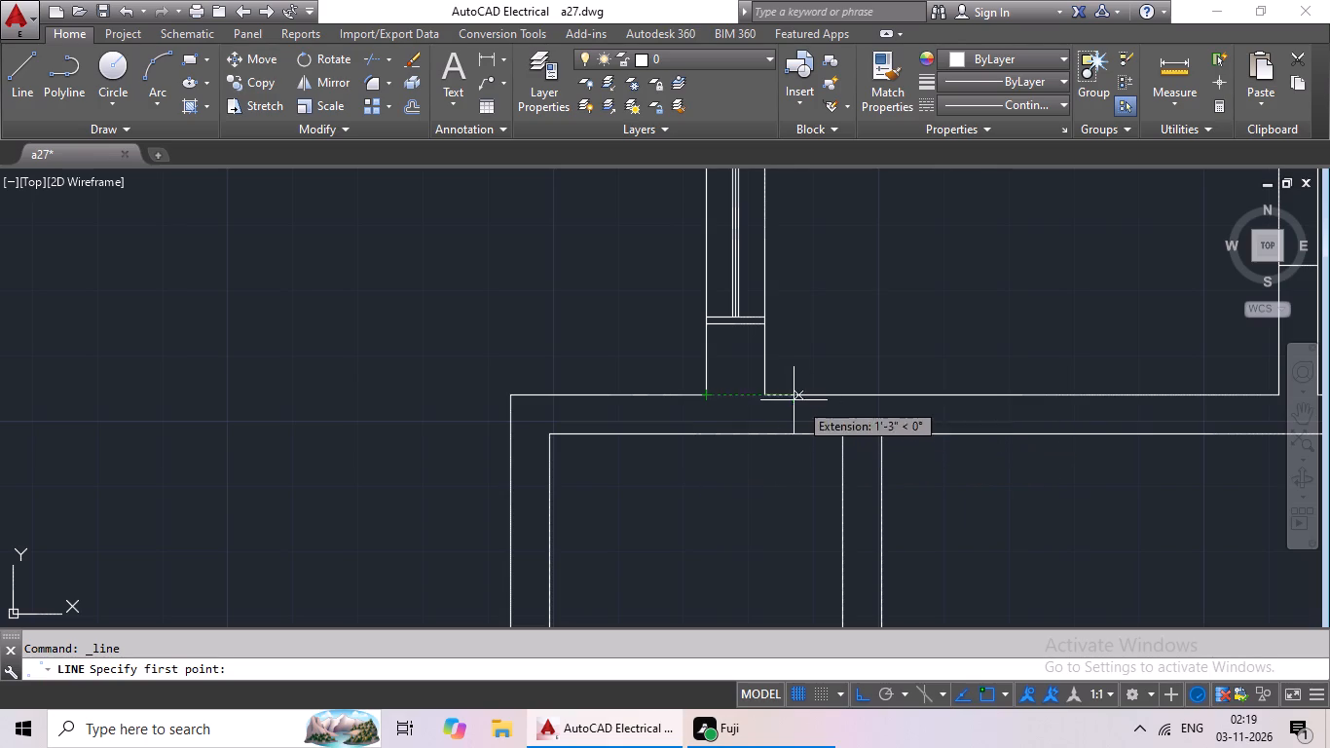
{"action": "left_click", "coordinate": [793, 396]}
{"action": "left_click", "coordinate": [798, 435]}
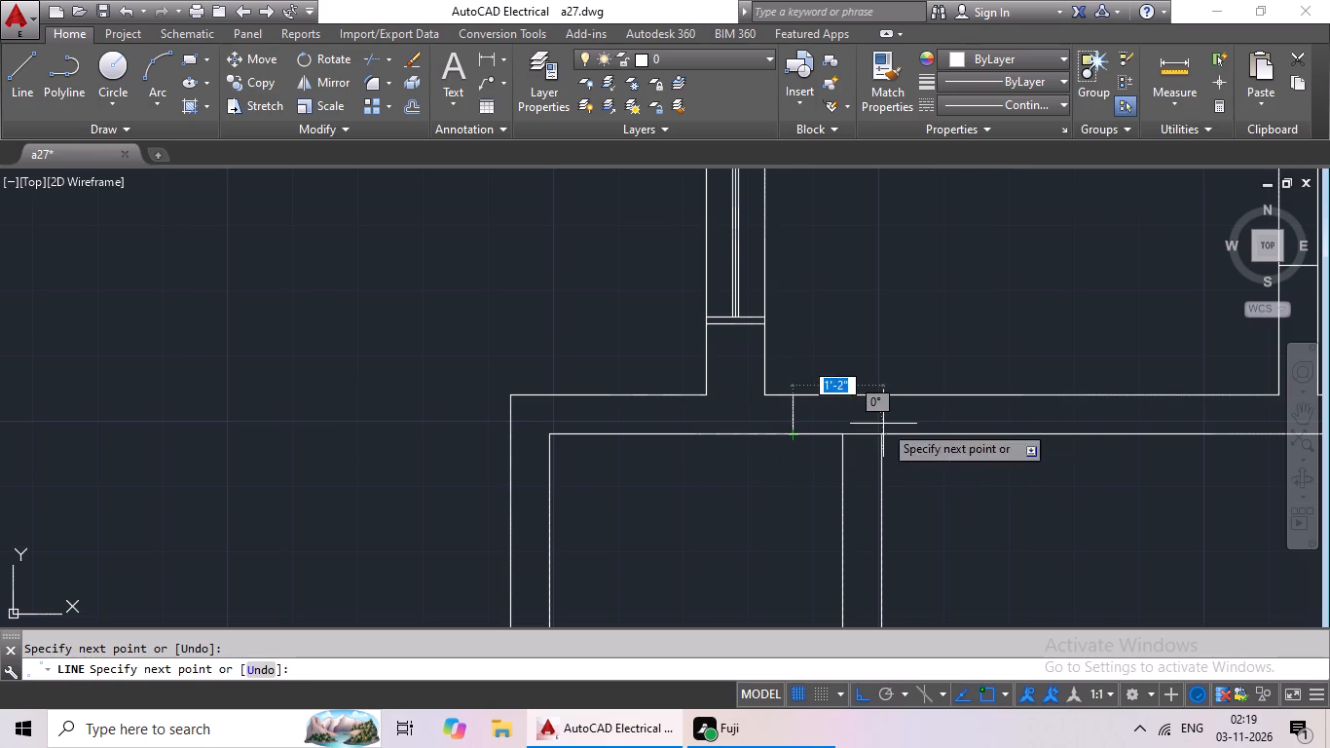
{"action": "key", "text": "Escape"}
Offset the narrow left-end room's jamb line 2' to the left to form its door opening.
{"action": "key", "text": "o"}
{"action": "key", "text": "Return"}
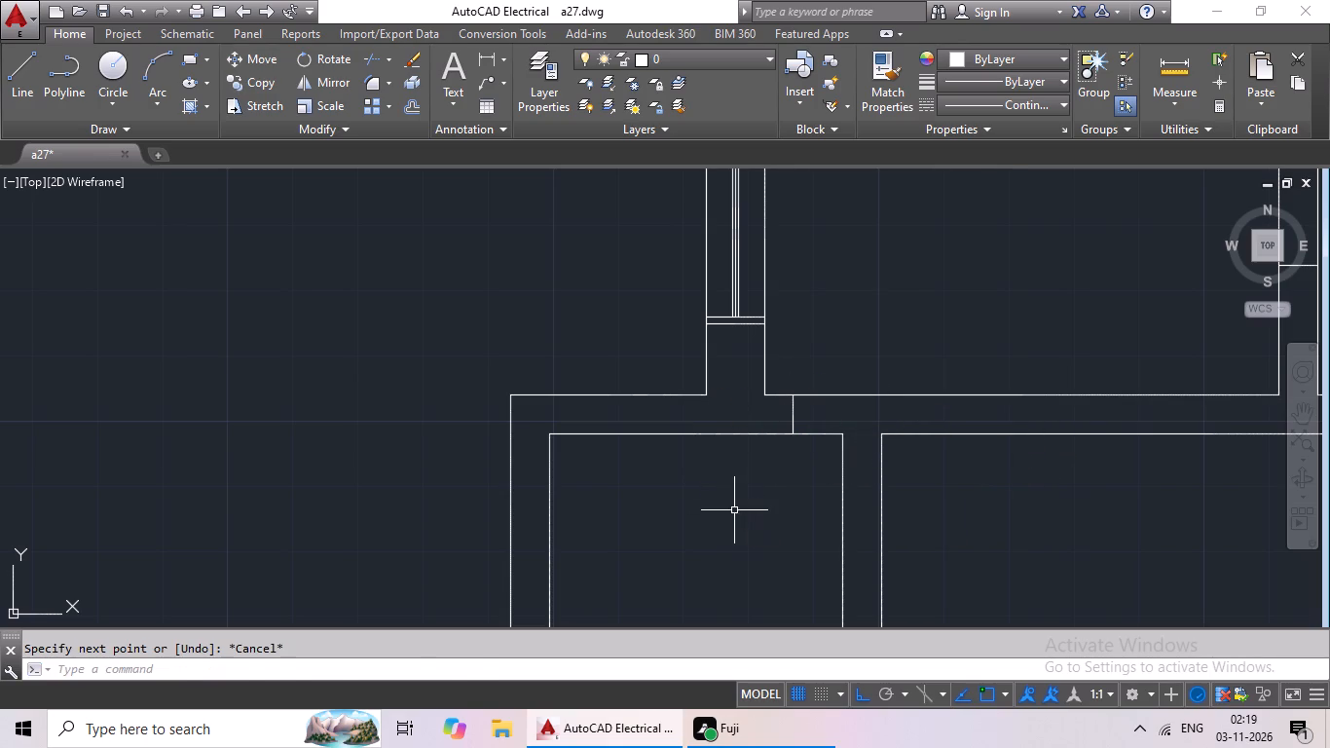
{"action": "type", "text": "2'"}
{"action": "key", "text": "Return"}
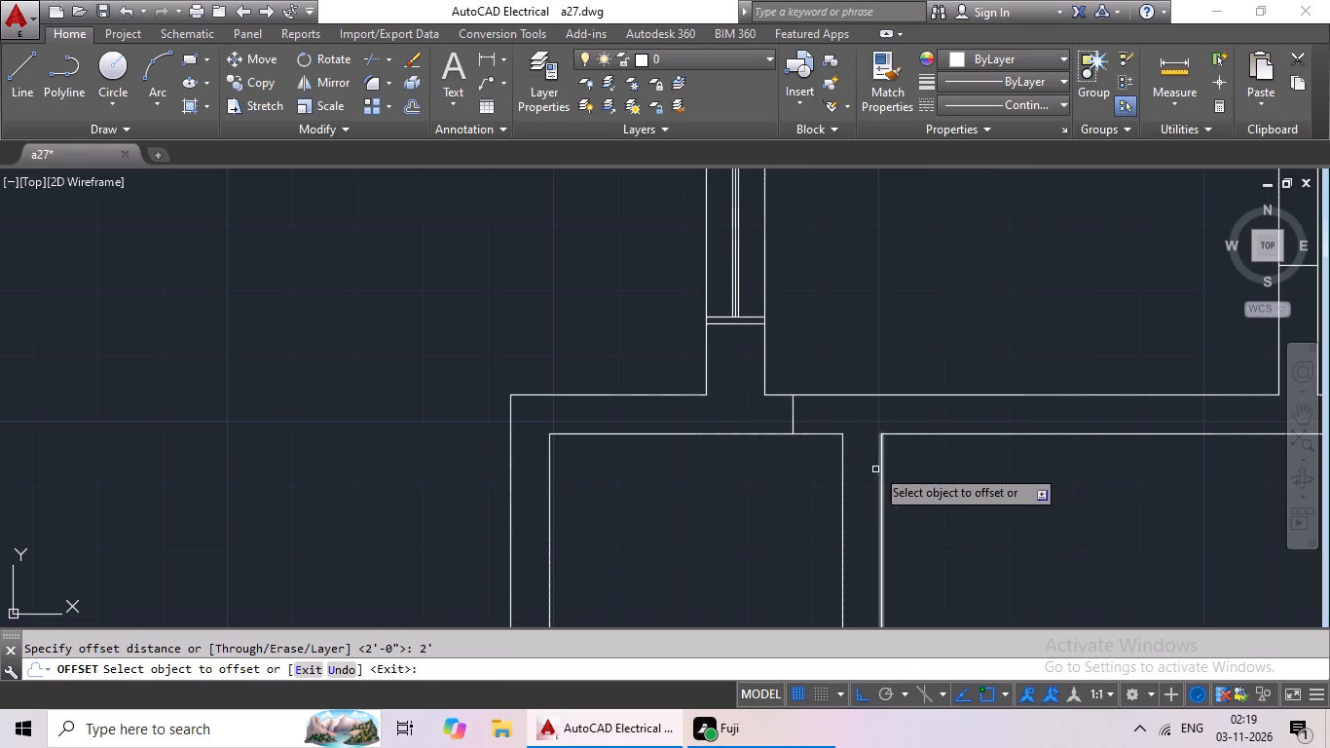
{"action": "left_click", "coordinate": [792, 413]}
{"action": "left_click", "coordinate": [709, 415]}
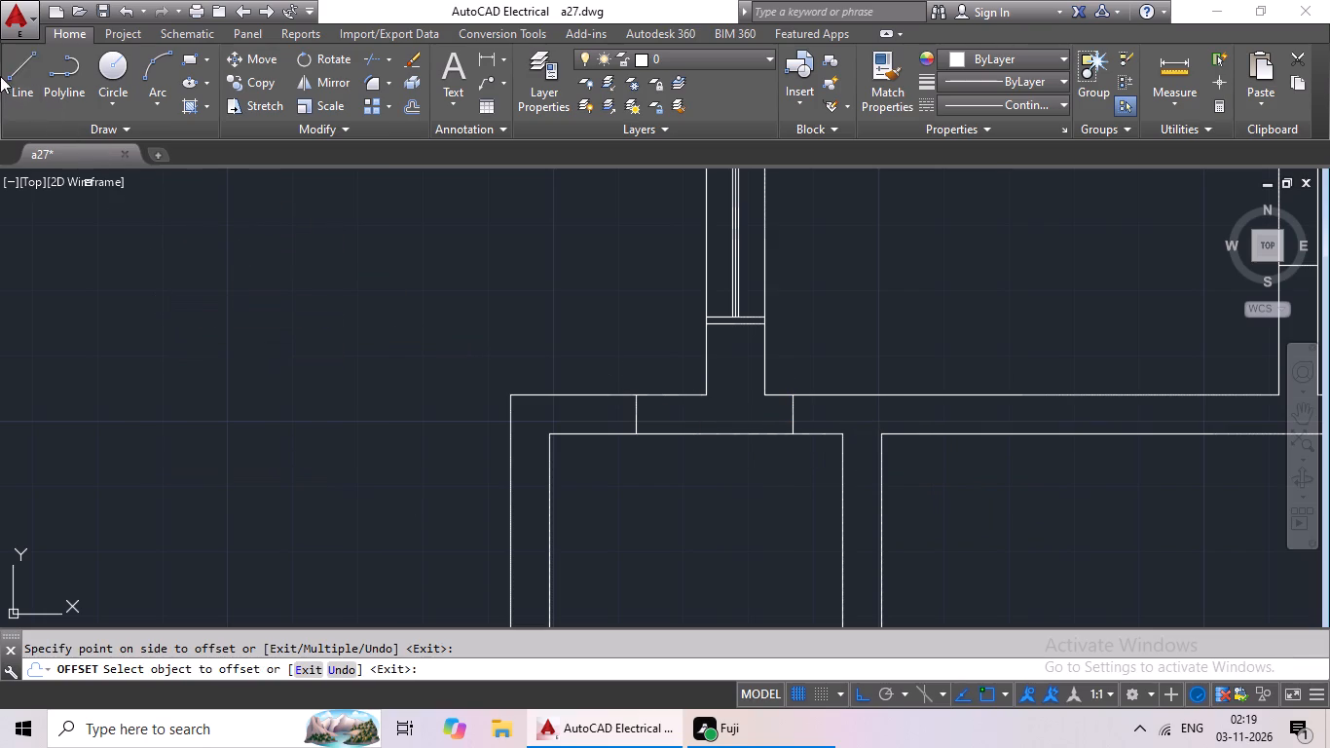
Draw a jamb line across the wall between the living area and the lower-left master bedroom, just right of the toilet wall.
{"action": "left_click", "coordinate": [26, 69]}
{"action": "scroll", "coordinate": [180, 223], "scroll_direction": "down", "scroll_amount": 5}
{"action": "middle_click_drag", "start_coordinate": [318, 331], "coordinate": [611, 374]}
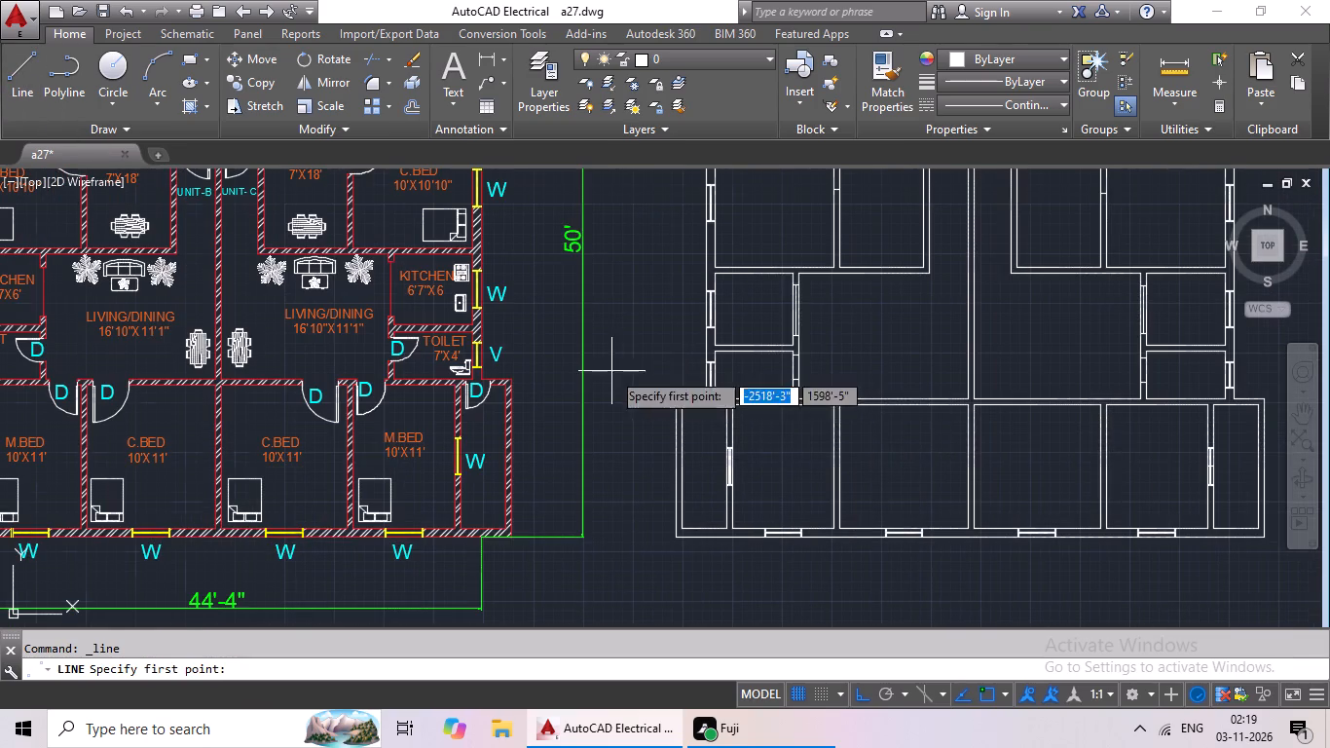
{"action": "middle_click_drag", "start_coordinate": [827, 421], "coordinate": [744, 452]}
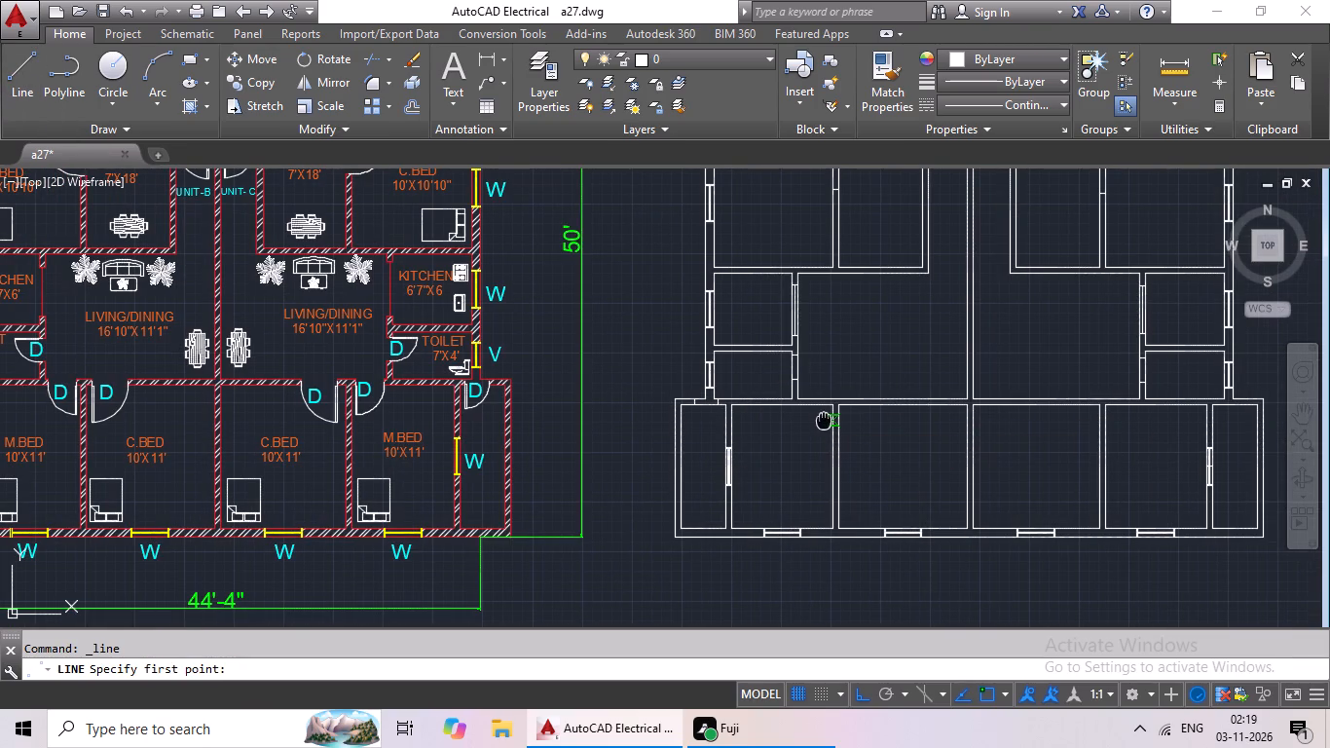
{"action": "middle_click_drag", "start_coordinate": [719, 452], "coordinate": [793, 465]}
{"action": "scroll", "coordinate": [783, 465], "scroll_direction": "down", "scroll_amount": 1}
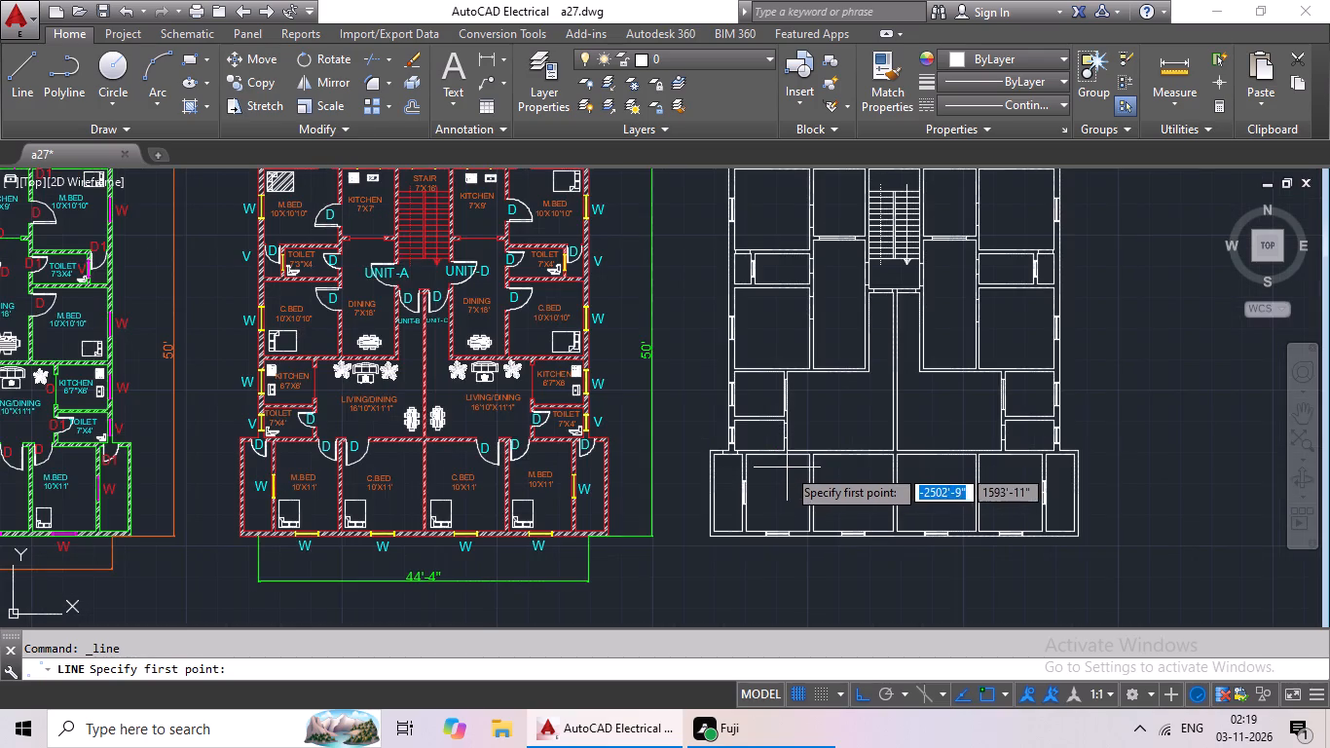
{"action": "scroll", "coordinate": [787, 467], "scroll_direction": "up", "scroll_amount": 4}
{"action": "scroll", "coordinate": [818, 361], "scroll_direction": "up", "scroll_amount": 2}
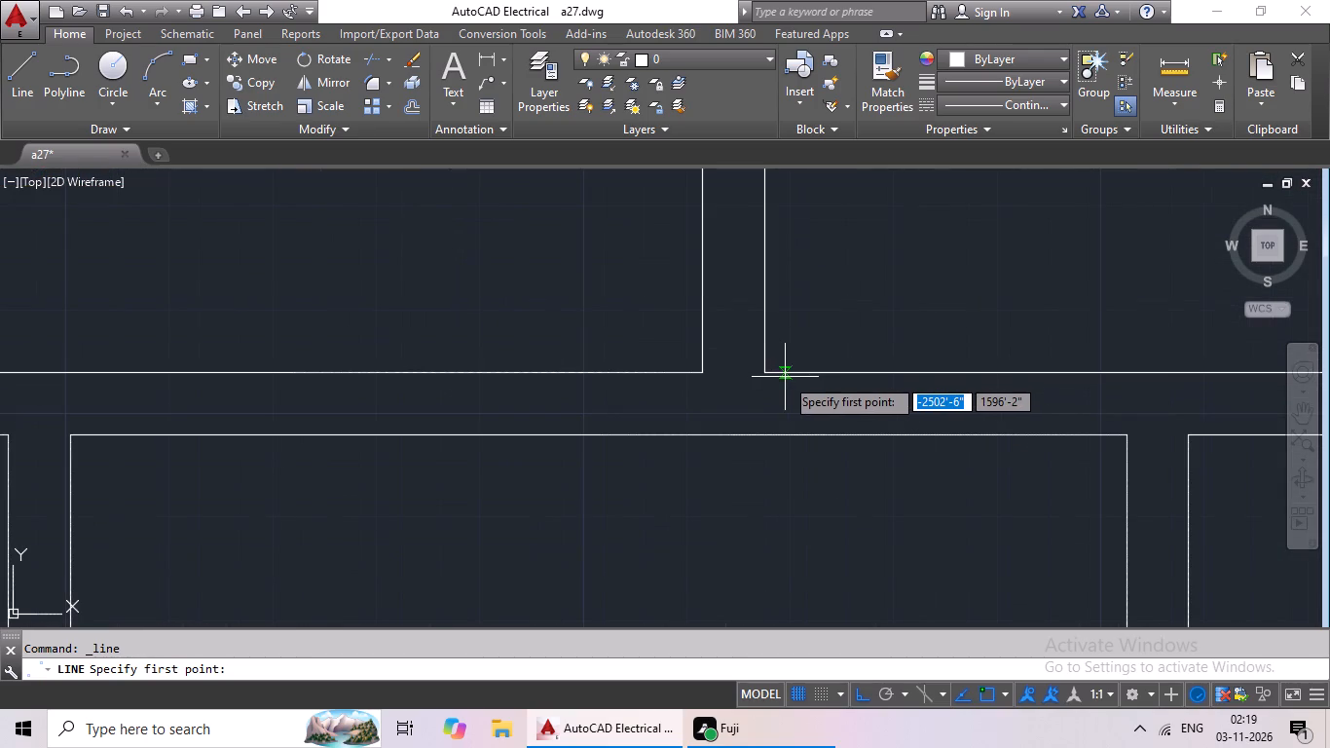
{"action": "left_click", "coordinate": [788, 371]}
{"action": "left_click", "coordinate": [789, 435]}
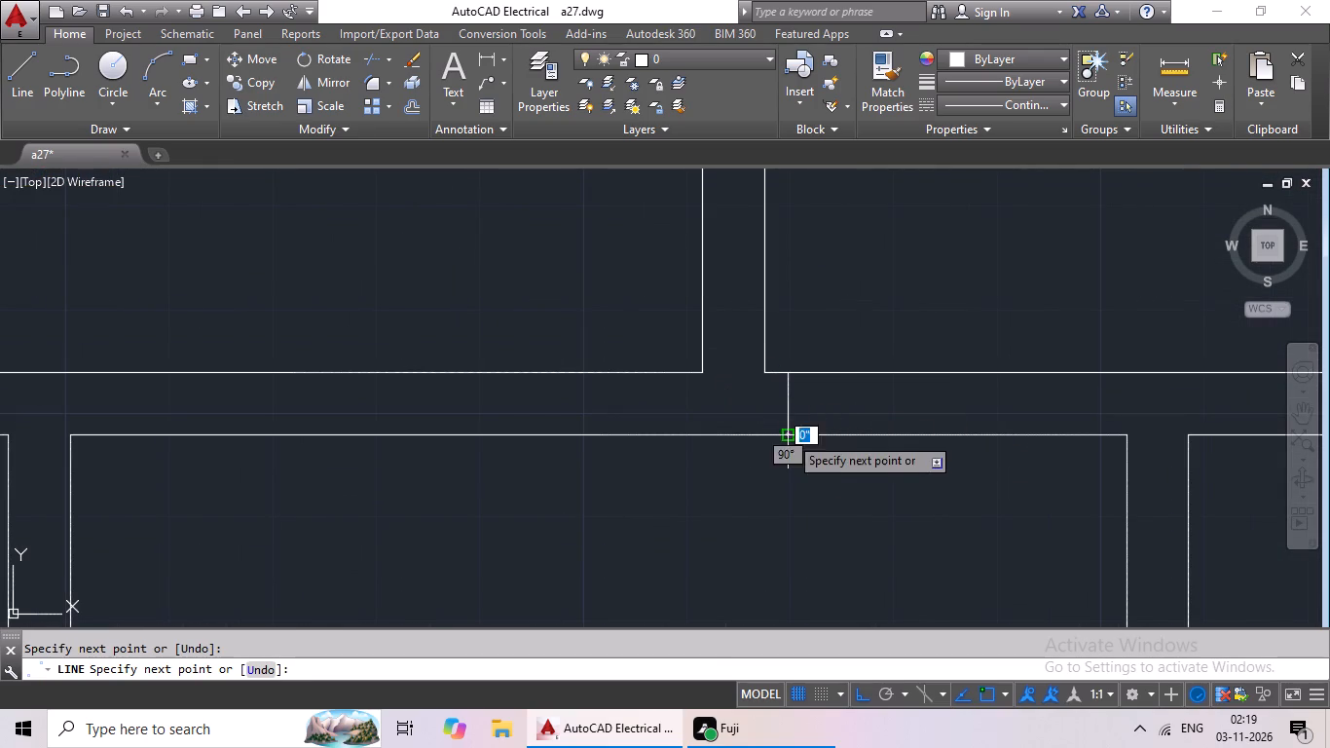
{"action": "key", "text": "Escape"}
Offset the lower-left master bedroom's jamb line 2'6" to the right to form the door opening.
{"action": "key", "text": "o"}
{"action": "key", "text": "Return"}
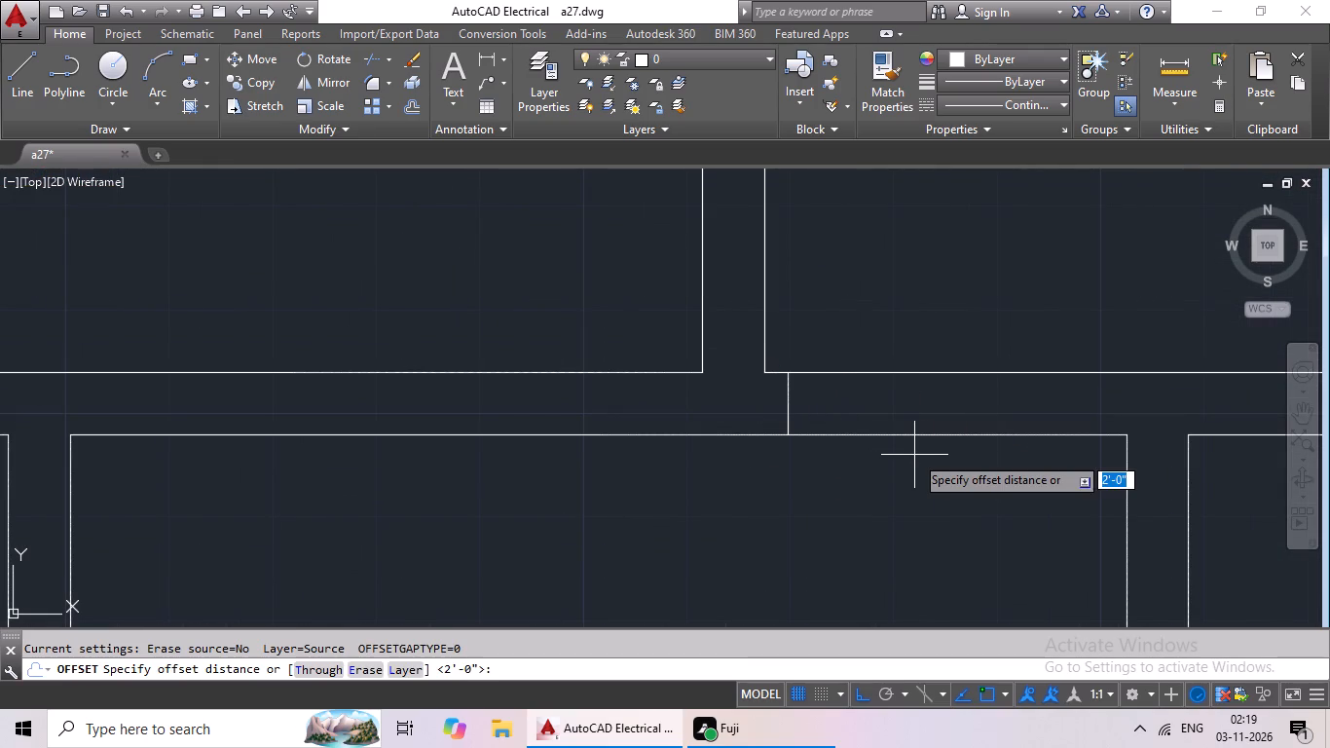
{"action": "type", "text": "2'6\""}
{"action": "key", "text": "Return"}
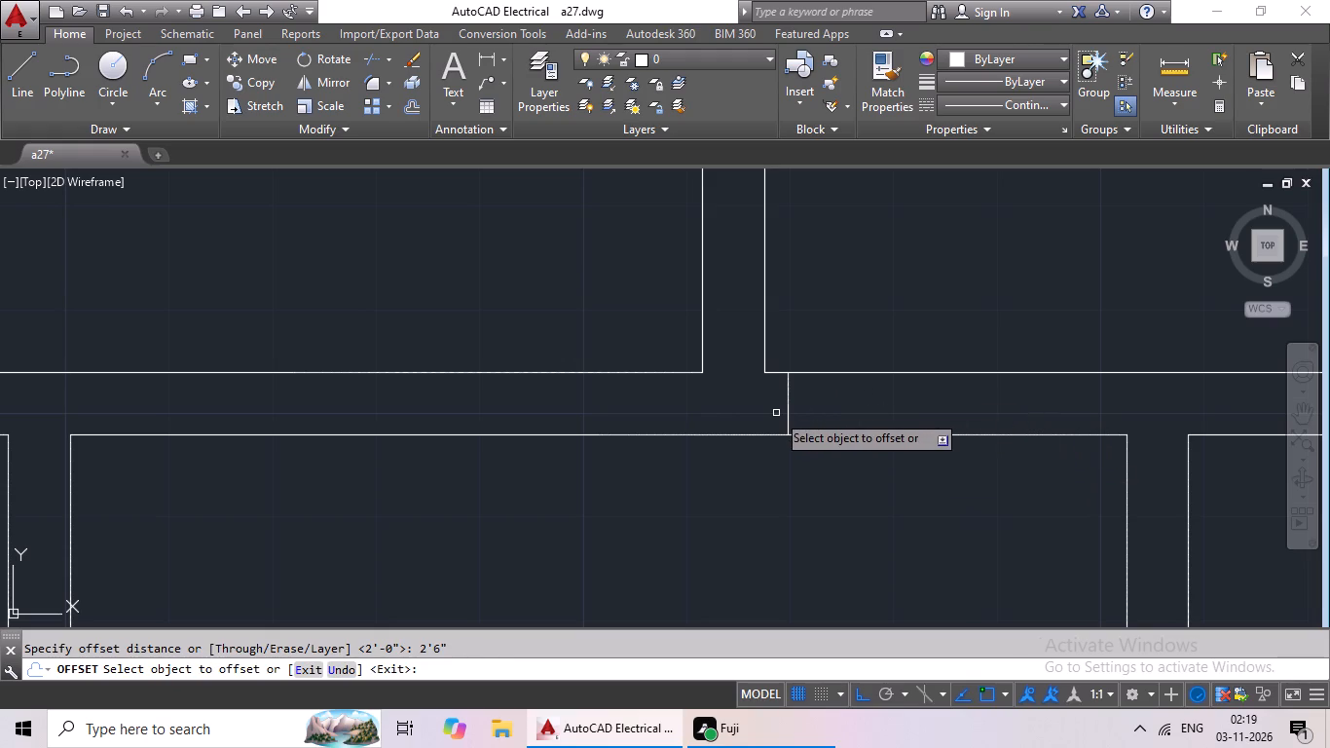
{"action": "left_click", "coordinate": [788, 395]}
{"action": "left_click", "coordinate": [804, 392]}
Draw a jamb line across the top wall of the lower-left C.Bed room, just right of its upper-left corner.
{"action": "scroll", "coordinate": [1002, 427], "scroll_direction": "down", "scroll_amount": 3}
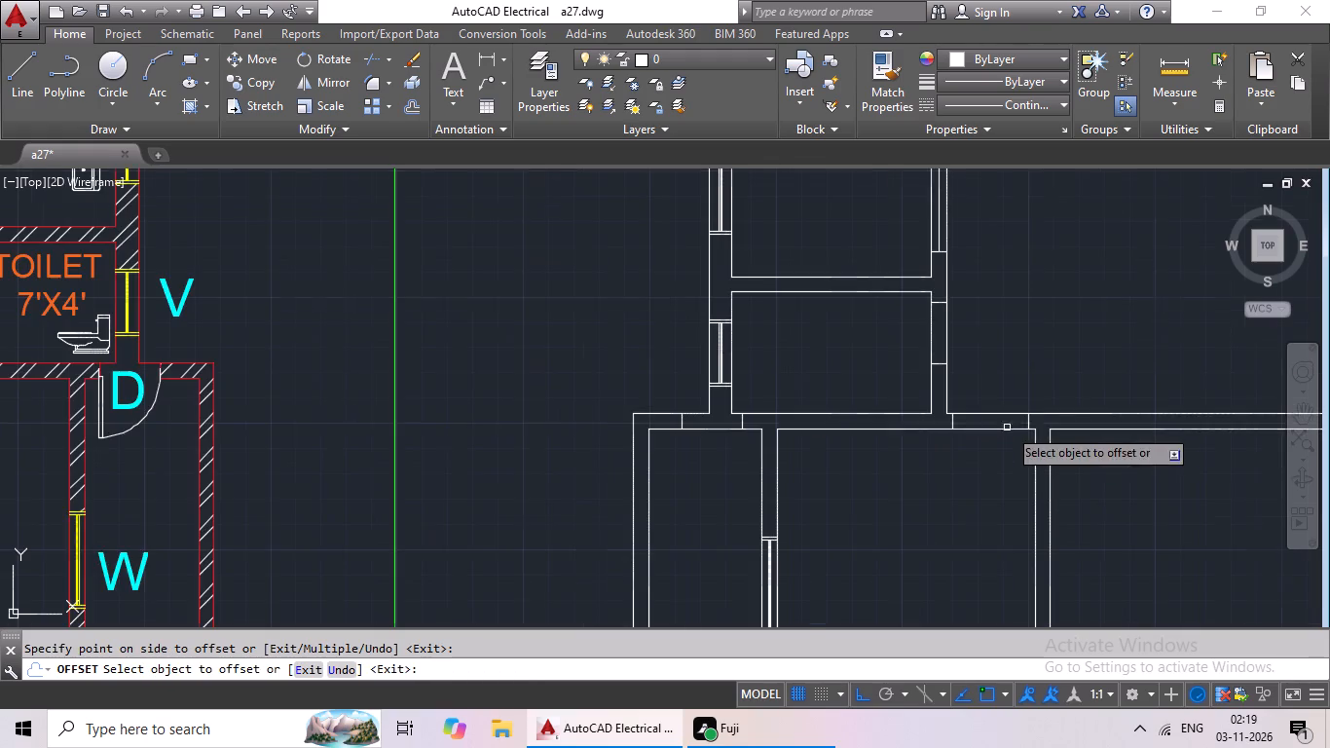
{"action": "middle_click_drag", "start_coordinate": [1008, 457], "coordinate": [787, 505]}
{"action": "left_click_drag", "start_coordinate": [25, 69], "coordinate": [26, 70]}
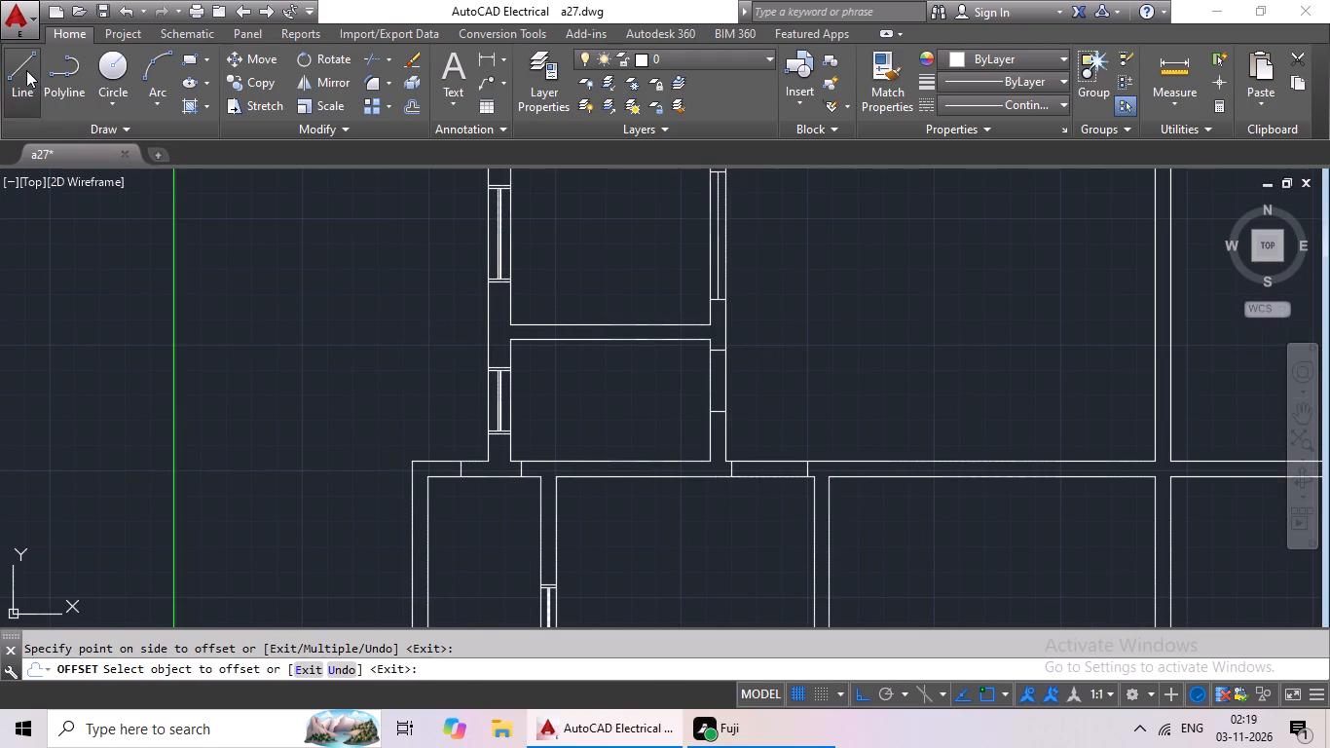
{"action": "left_click_drag", "start_coordinate": [26, 70], "coordinate": [35, 81]}
{"action": "scroll", "coordinate": [931, 509], "scroll_direction": "up", "scroll_amount": 1}
{"action": "scroll", "coordinate": [808, 458], "scroll_direction": "up", "scroll_amount": 2}
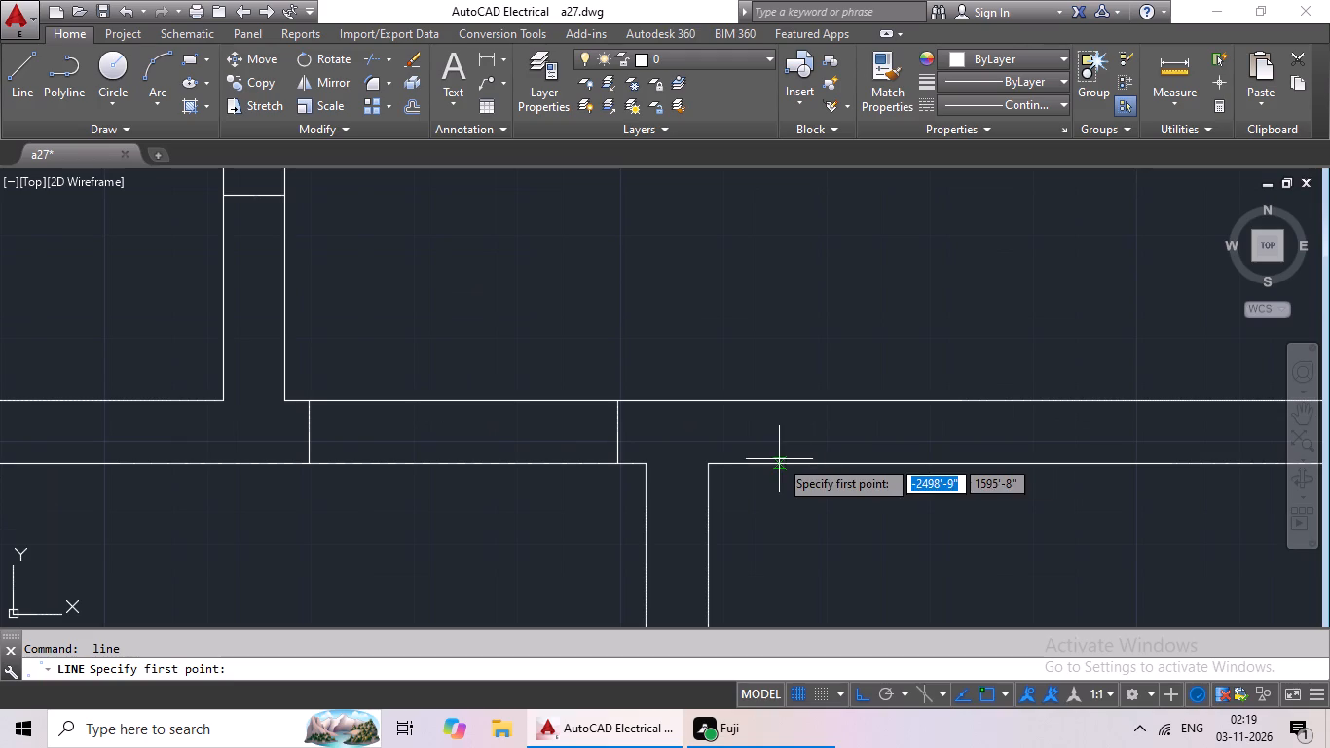
{"action": "left_click", "coordinate": [741, 463]}
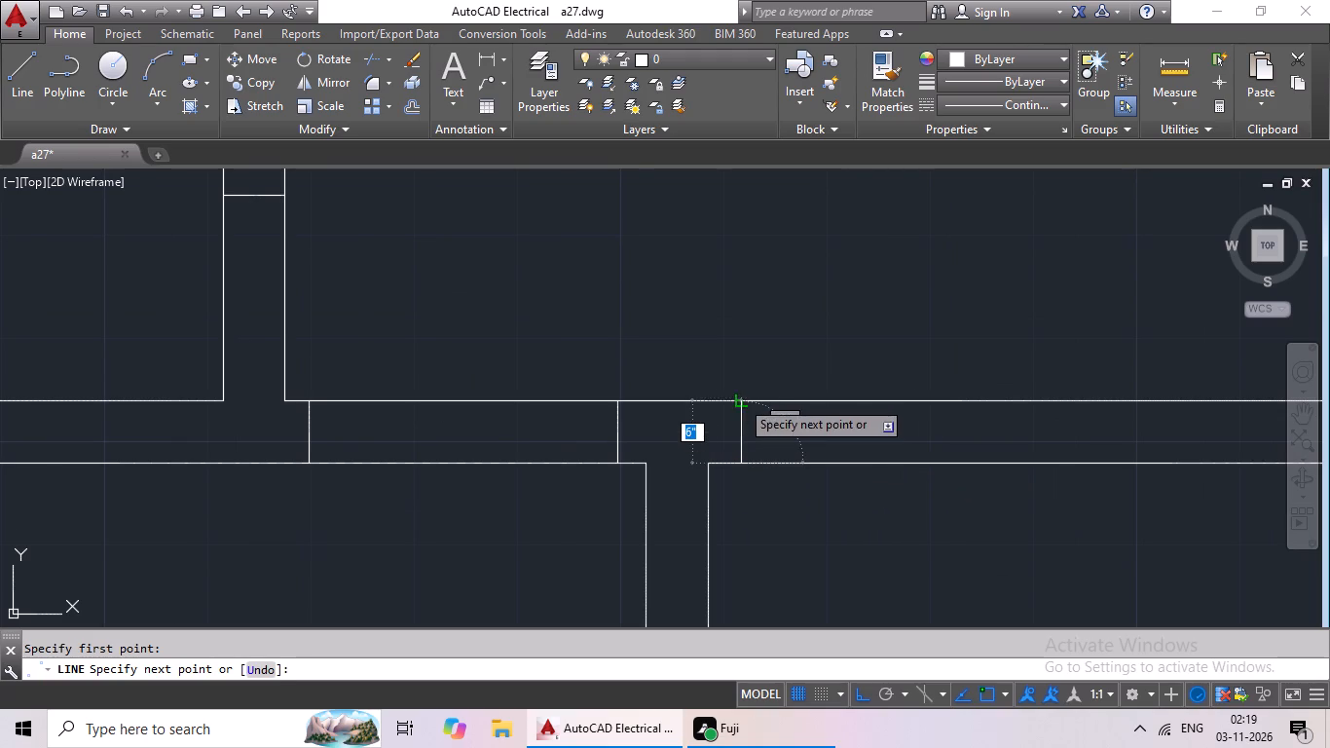
{"action": "left_click", "coordinate": [740, 399]}
{"action": "key", "text": "Escape"}
Offset the lower-left C.Bed room's jamb line 3' to the right to form the door opening.
{"action": "key", "text": "o"}
{"action": "key", "text": "Return"}
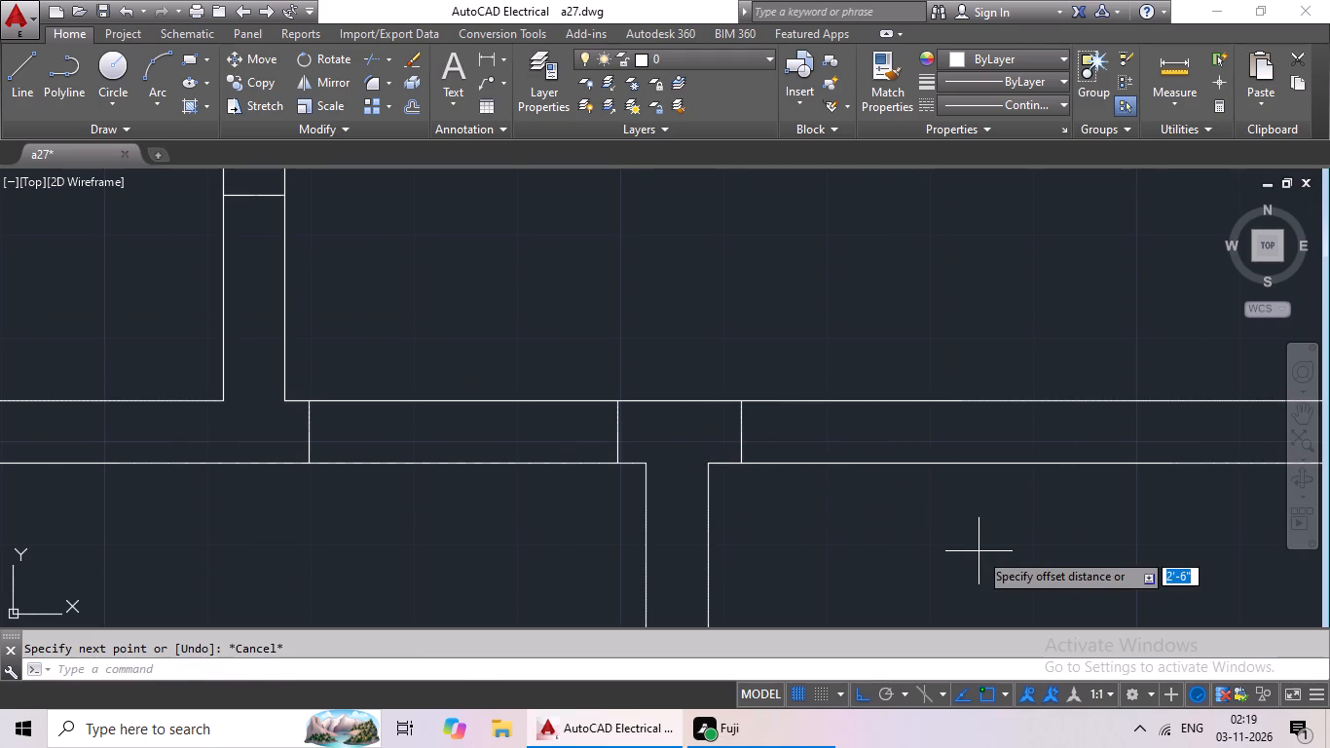
{"action": "type", "text": "3'"}
{"action": "key", "text": "Return"}
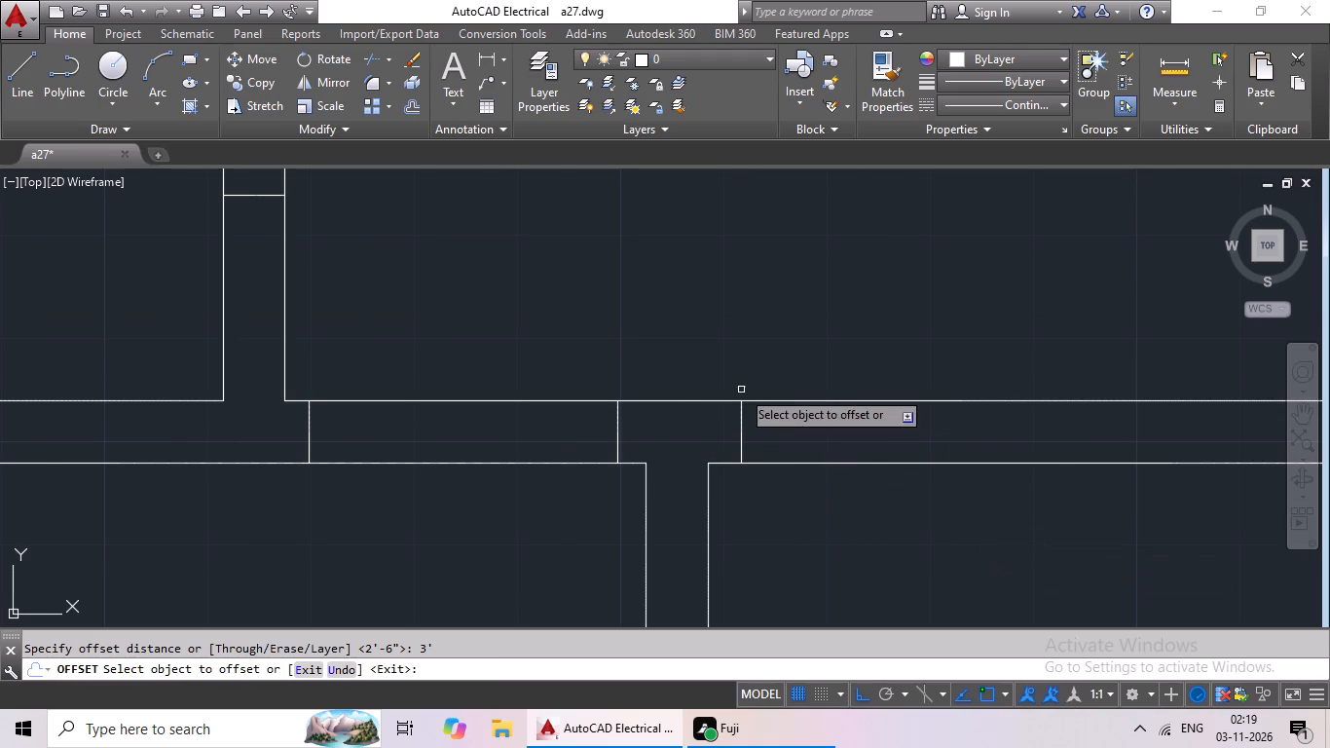
{"action": "left_click_drag", "start_coordinate": [740, 437], "coordinate": [770, 443]}
{"action": "left_click", "coordinate": [854, 444]}
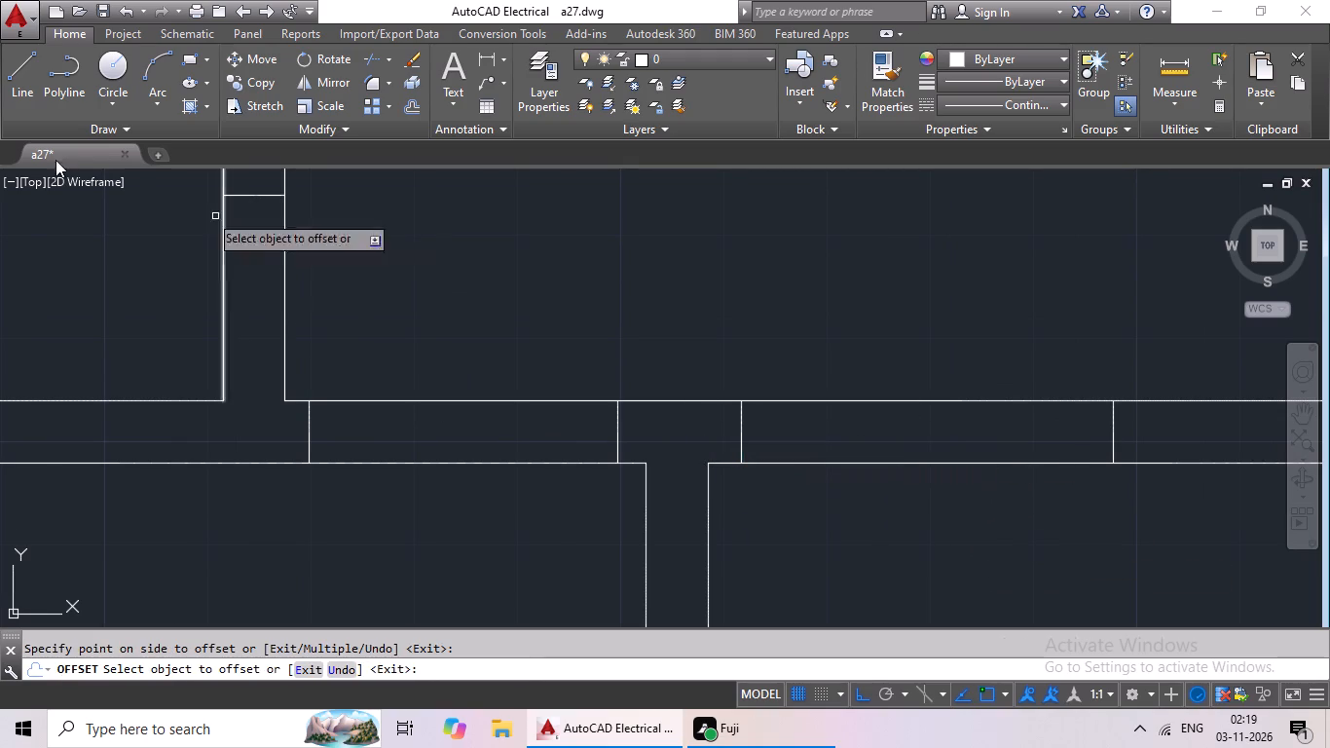
Draw a short jamb line across the top wall of the narrow room at the plan's lower-right end, near its left corner.
{"action": "left_click_drag", "start_coordinate": [17, 76], "coordinate": [29, 86]}
{"action": "scroll", "coordinate": [867, 347], "scroll_direction": "down", "scroll_amount": 5}
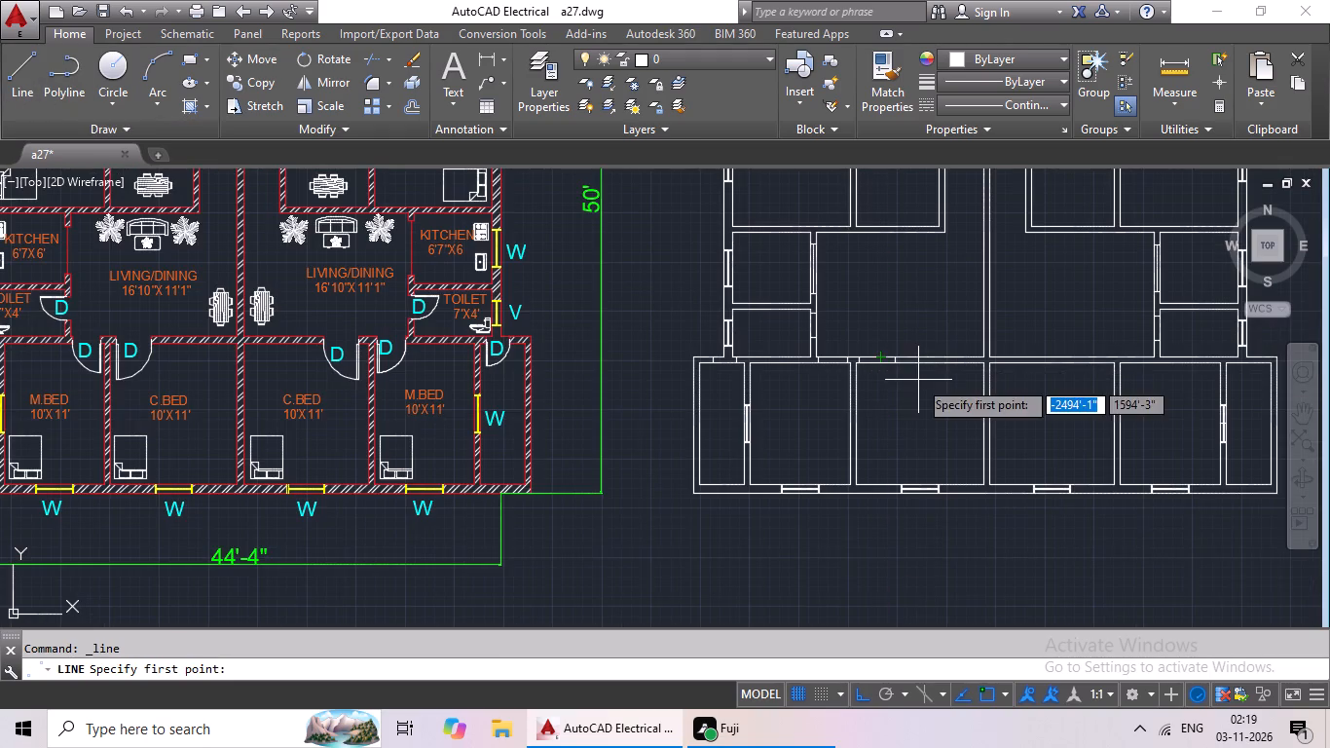
{"action": "middle_click_drag", "start_coordinate": [887, 397], "coordinate": [842, 413]}
{"action": "middle_click_drag", "start_coordinate": [975, 412], "coordinate": [870, 428]}
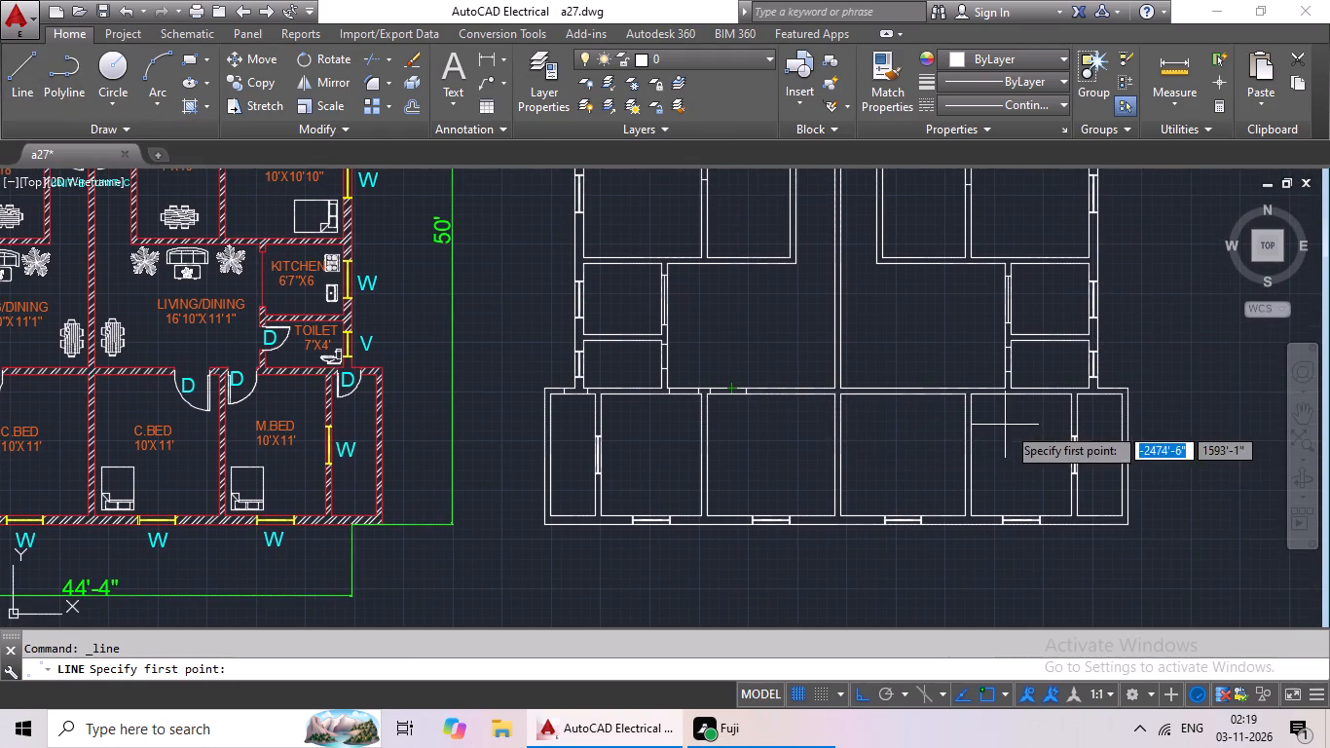
{"action": "middle_click_drag", "start_coordinate": [1044, 429], "coordinate": [859, 437]}
{"action": "scroll", "coordinate": [932, 412], "scroll_direction": "up", "scroll_amount": 4}
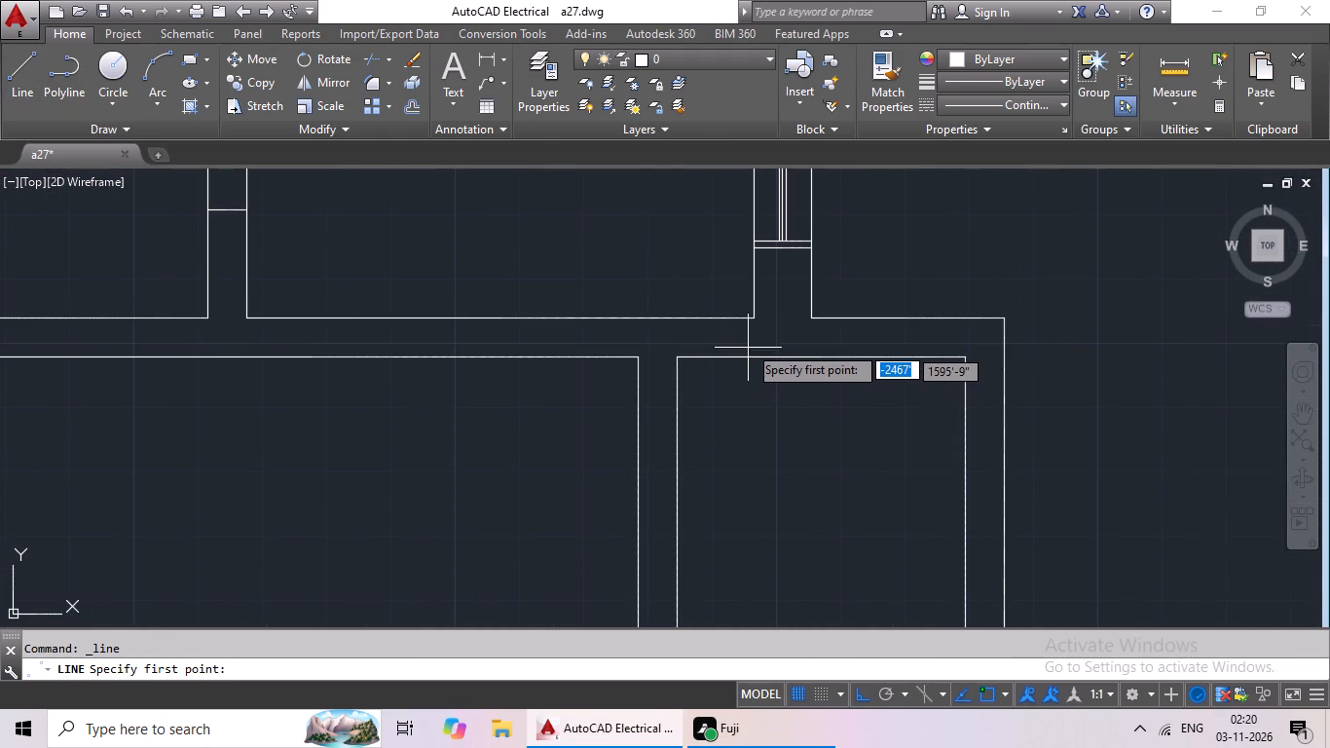
{"action": "left_click", "coordinate": [722, 316]}
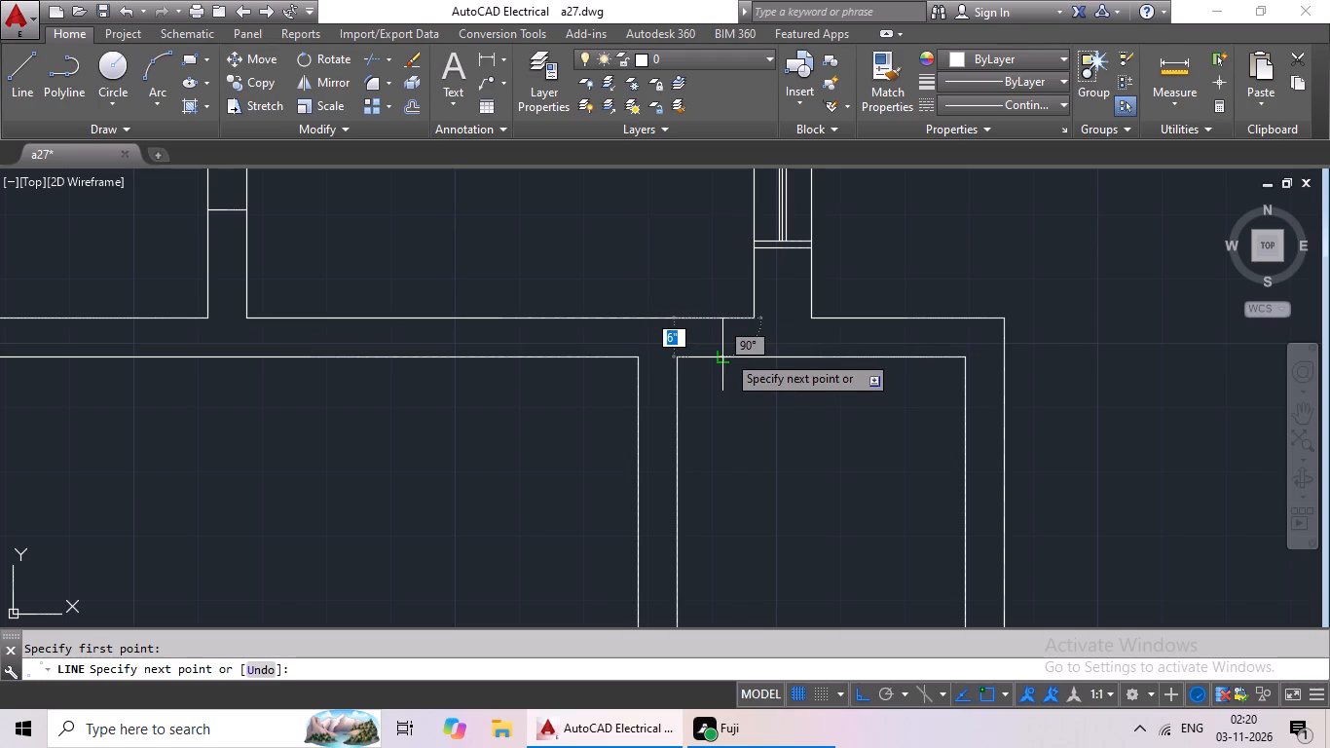
{"action": "left_click", "coordinate": [726, 358]}
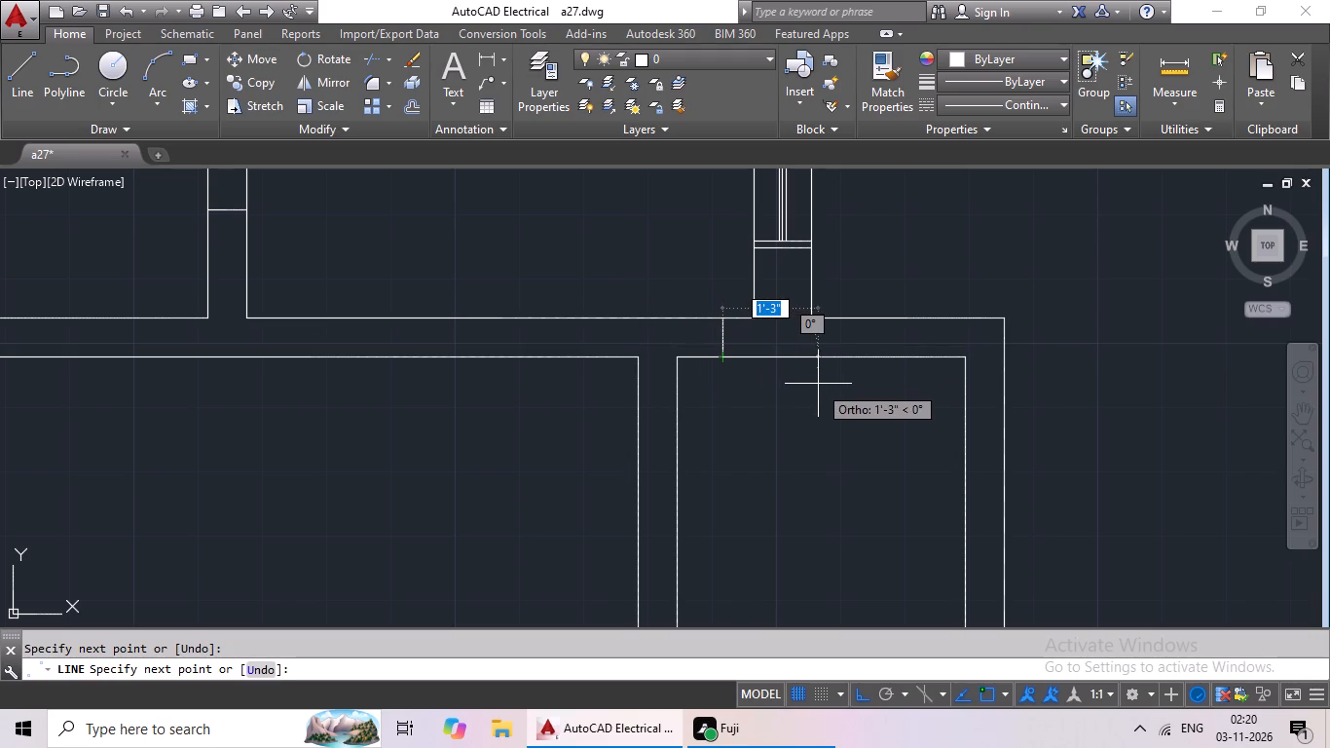
Offset the lower-right narrow room's jamb line 2' to the right to form the door opening.
{"action": "key", "text": "Escape"}
{"action": "key", "text": "o"}
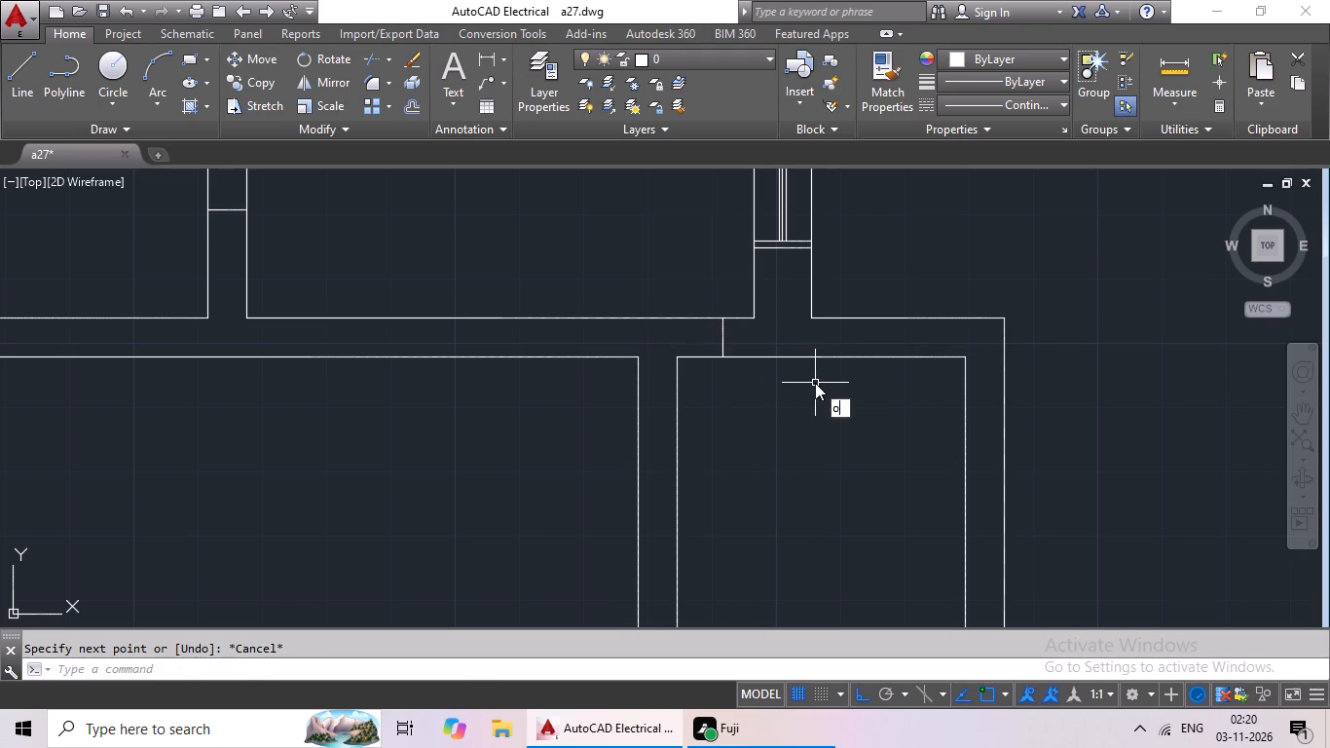
{"action": "key", "text": "Return"}
{"action": "type", "text": "2'"}
{"action": "key", "text": "Return"}
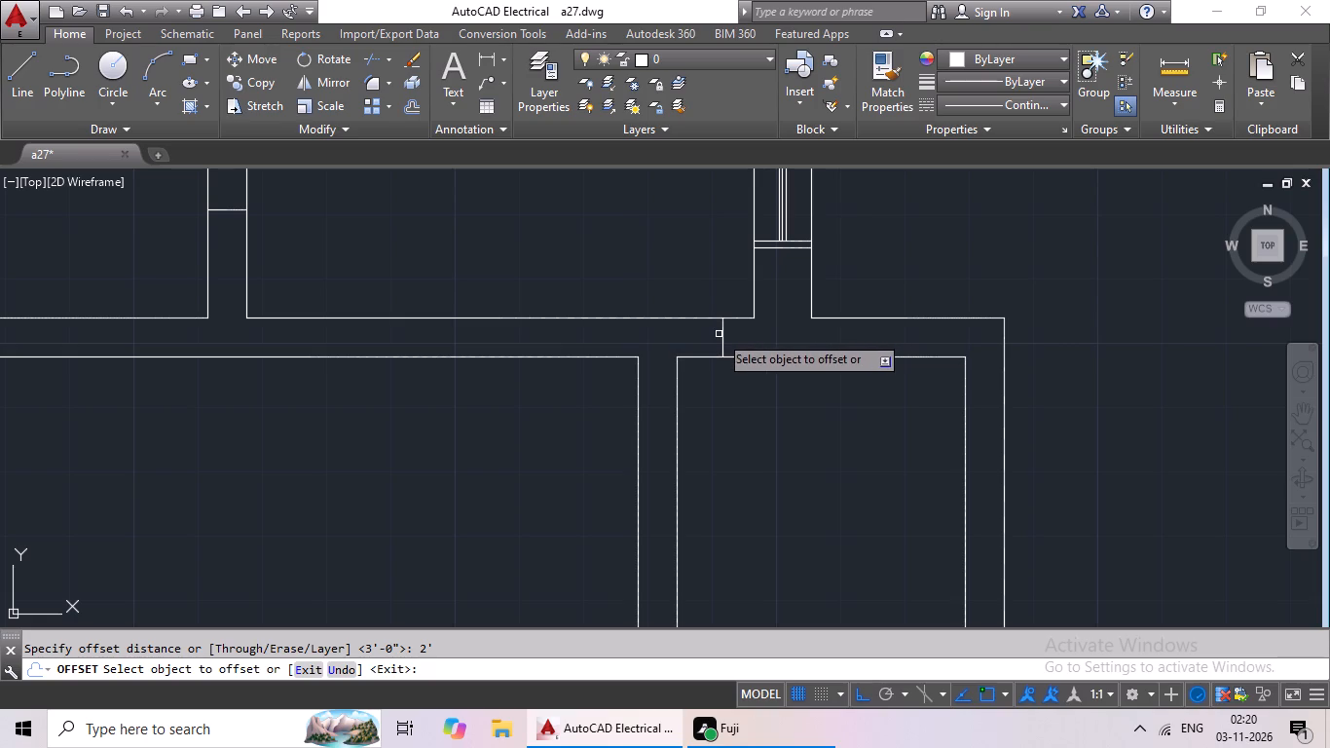
{"action": "left_click_drag", "start_coordinate": [720, 332], "coordinate": [739, 335]}
{"action": "left_click", "coordinate": [824, 351]}
Draw a jamb line across the top wall of the lower-right master bedroom, just left of the toilet's side wall.
{"action": "left_click", "coordinate": [18, 78]}
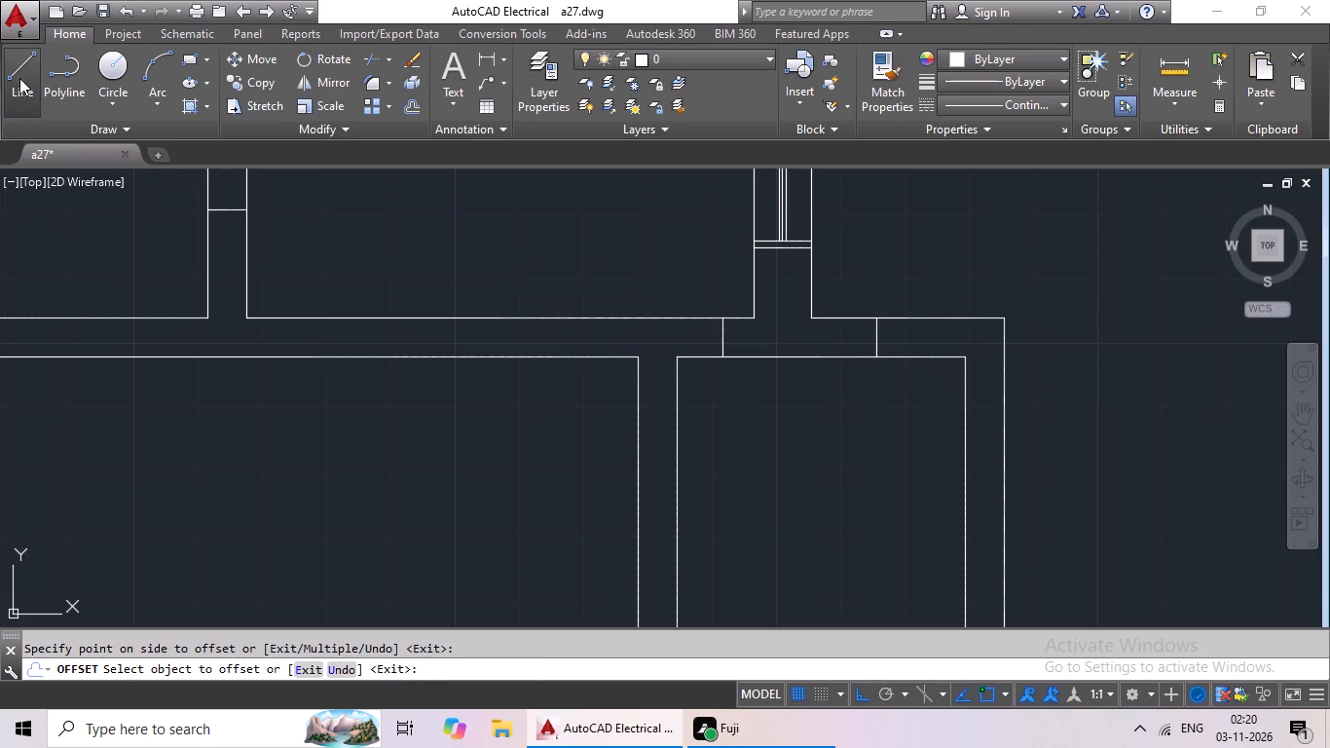
{"action": "scroll", "coordinate": [309, 250], "scroll_direction": "down", "scroll_amount": 2}
{"action": "middle_click_drag", "start_coordinate": [334, 268], "coordinate": [489, 286]}
{"action": "scroll", "coordinate": [444, 297], "scroll_direction": "down", "scroll_amount": 1}
{"action": "middle_click_drag", "start_coordinate": [429, 344], "coordinate": [584, 349]}
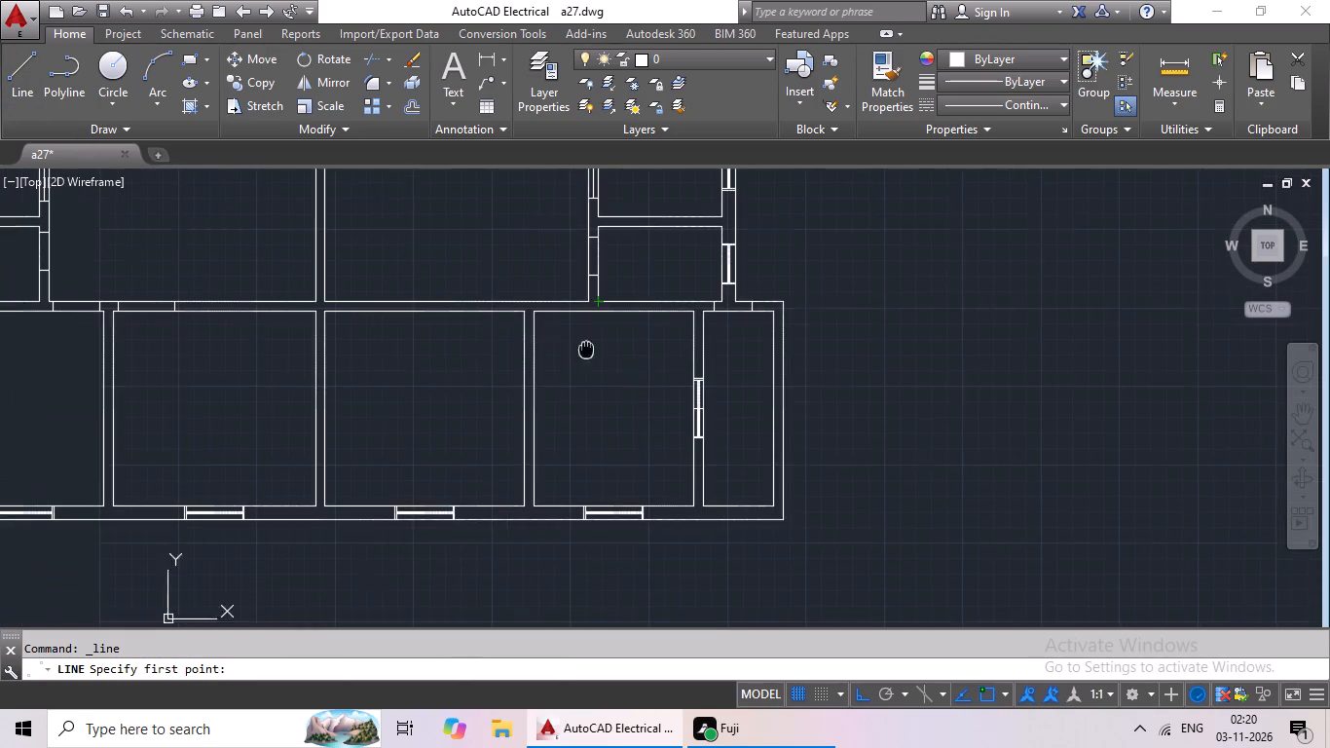
{"action": "middle_click_drag", "start_coordinate": [559, 350], "coordinate": [731, 430]}
{"action": "middle_click_drag", "start_coordinate": [743, 425], "coordinate": [801, 424]}
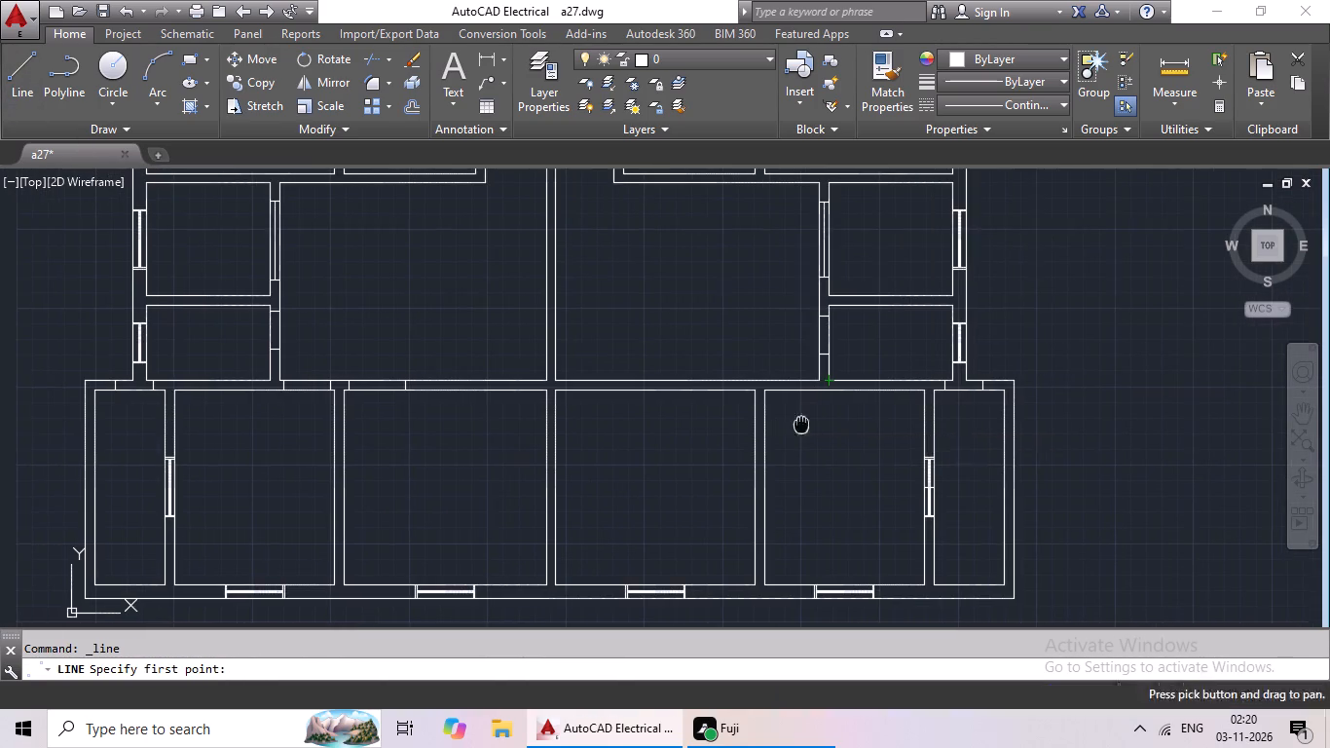
{"action": "scroll", "coordinate": [801, 393], "scroll_direction": "up", "scroll_amount": 2}
{"action": "scroll", "coordinate": [765, 393], "scroll_direction": "down", "scroll_amount": 1}
{"action": "middle_click_drag", "start_coordinate": [772, 405], "coordinate": [936, 414]}
{"action": "scroll", "coordinate": [949, 410], "scroll_direction": "down", "scroll_amount": 1}
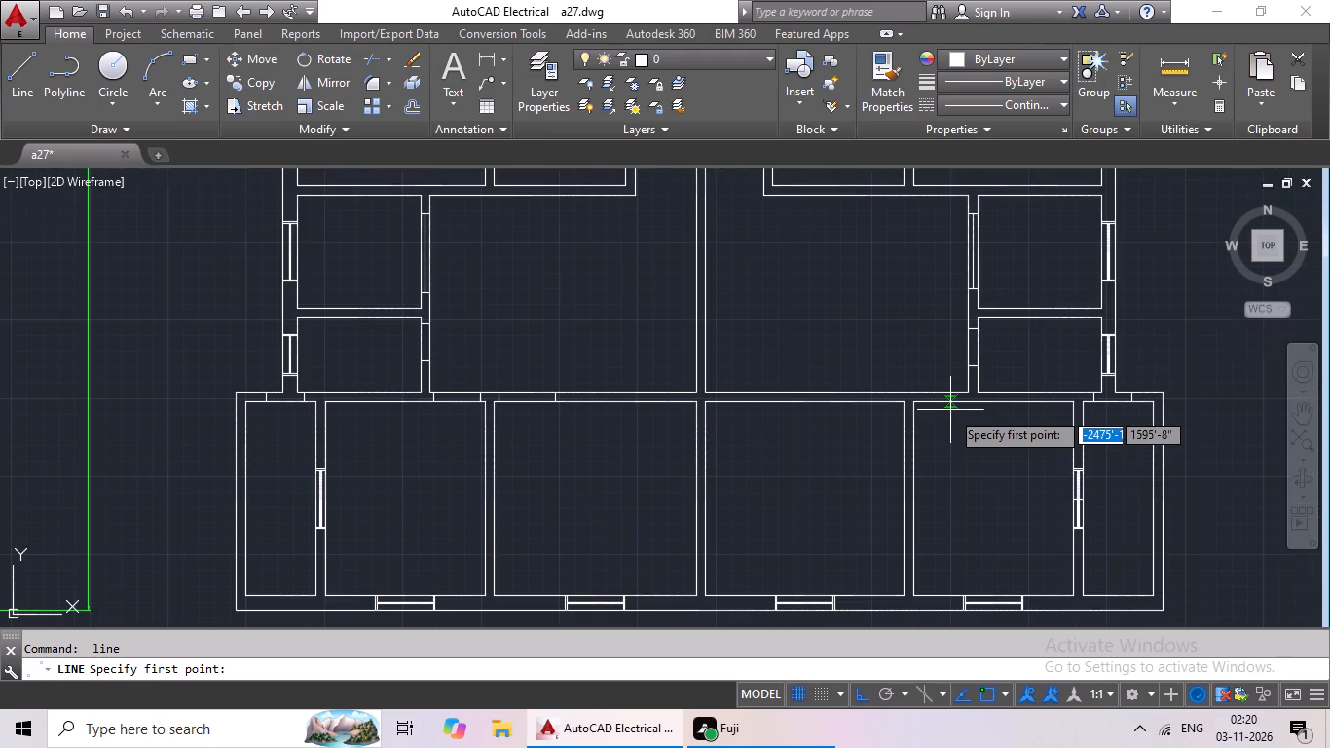
{"action": "scroll", "coordinate": [950, 411], "scroll_direction": "down", "scroll_amount": 1}
{"action": "middle_click_drag", "start_coordinate": [950, 415], "coordinate": [868, 439]}
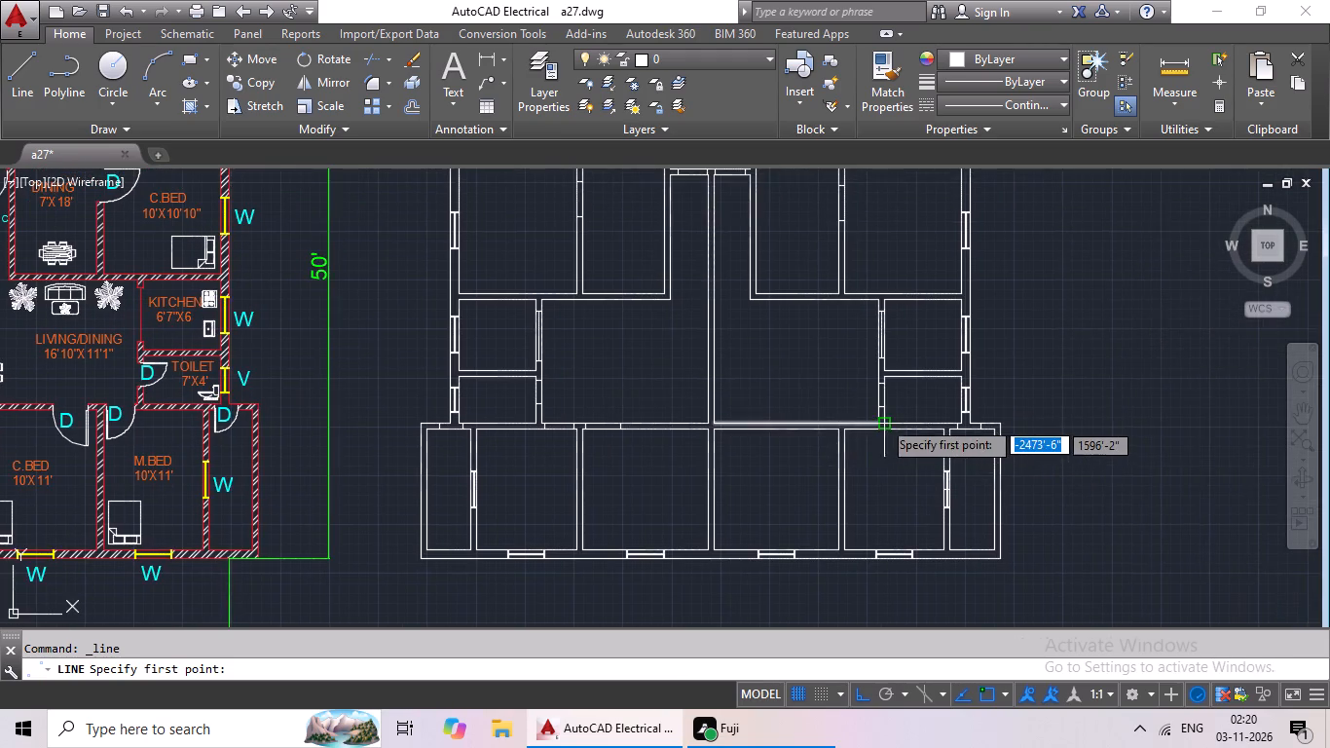
{"action": "scroll", "coordinate": [882, 420], "scroll_direction": "up", "scroll_amount": 6}
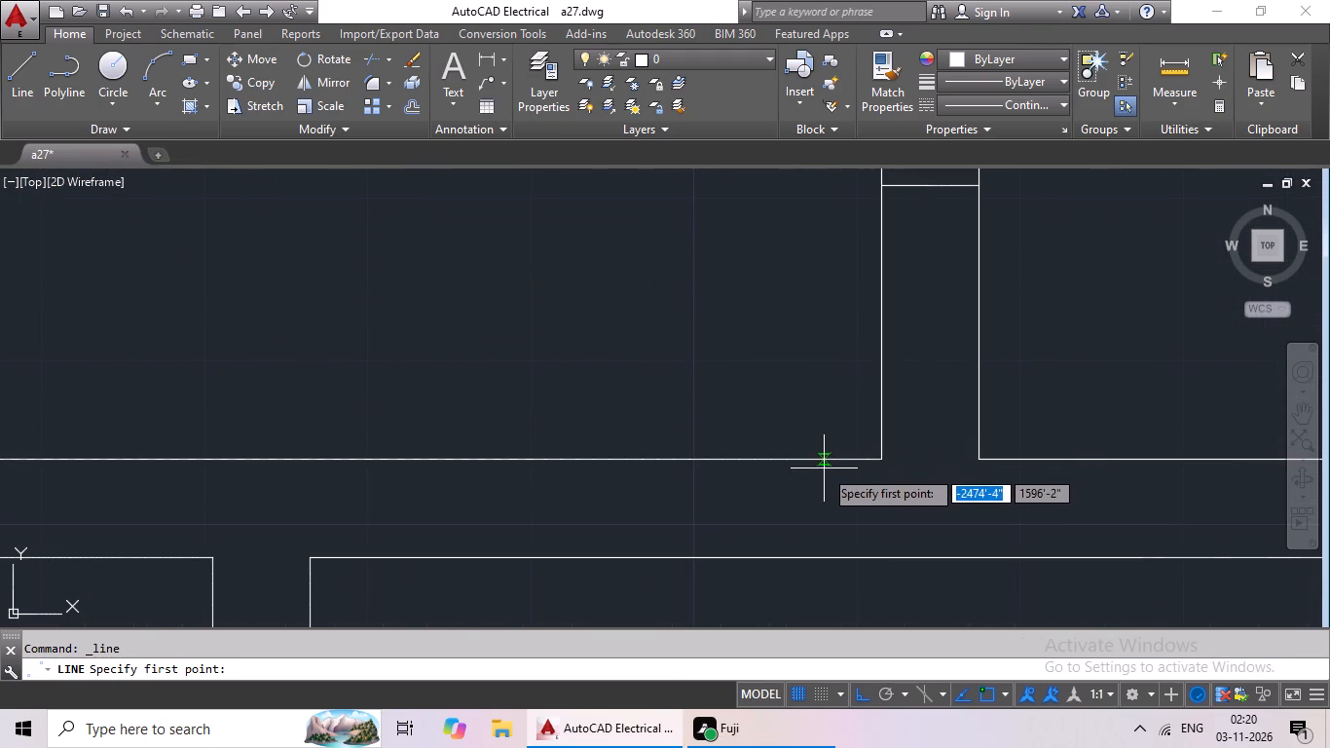
{"action": "left_click", "coordinate": [829, 459]}
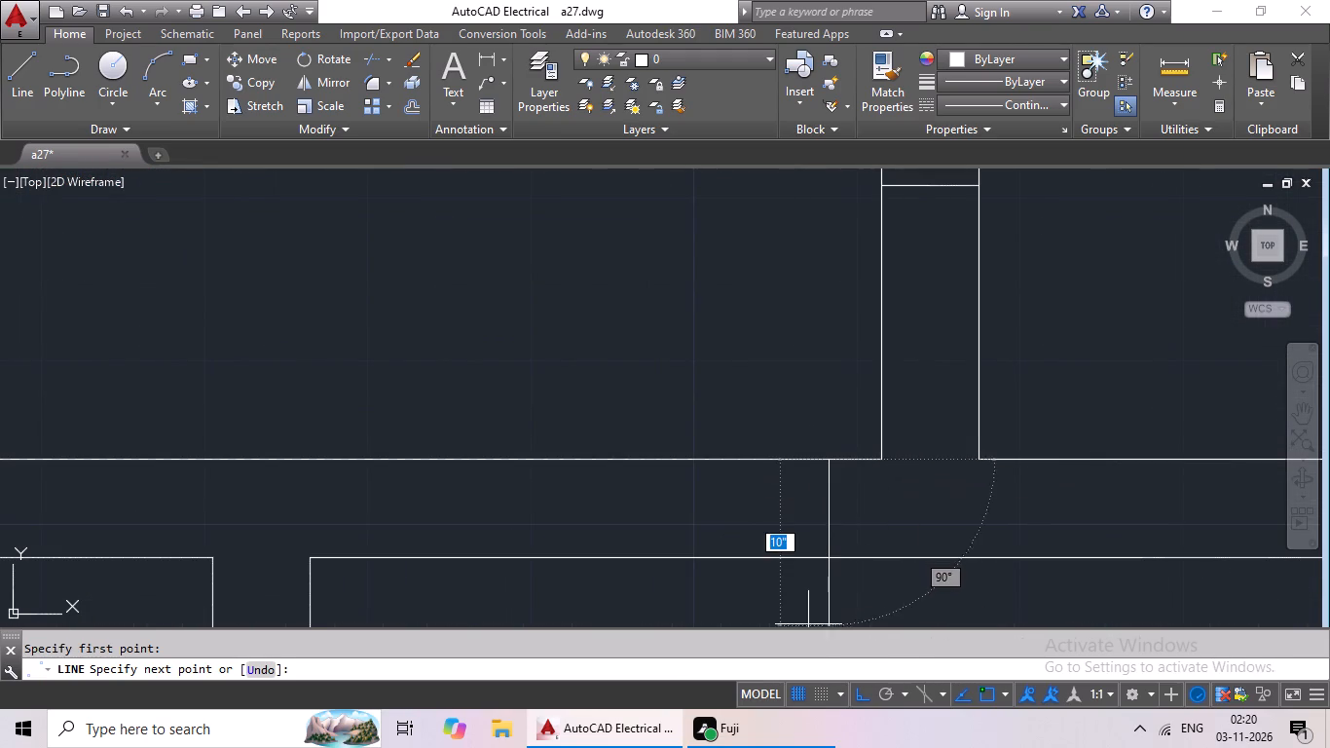
{"action": "left_click", "coordinate": [828, 560]}
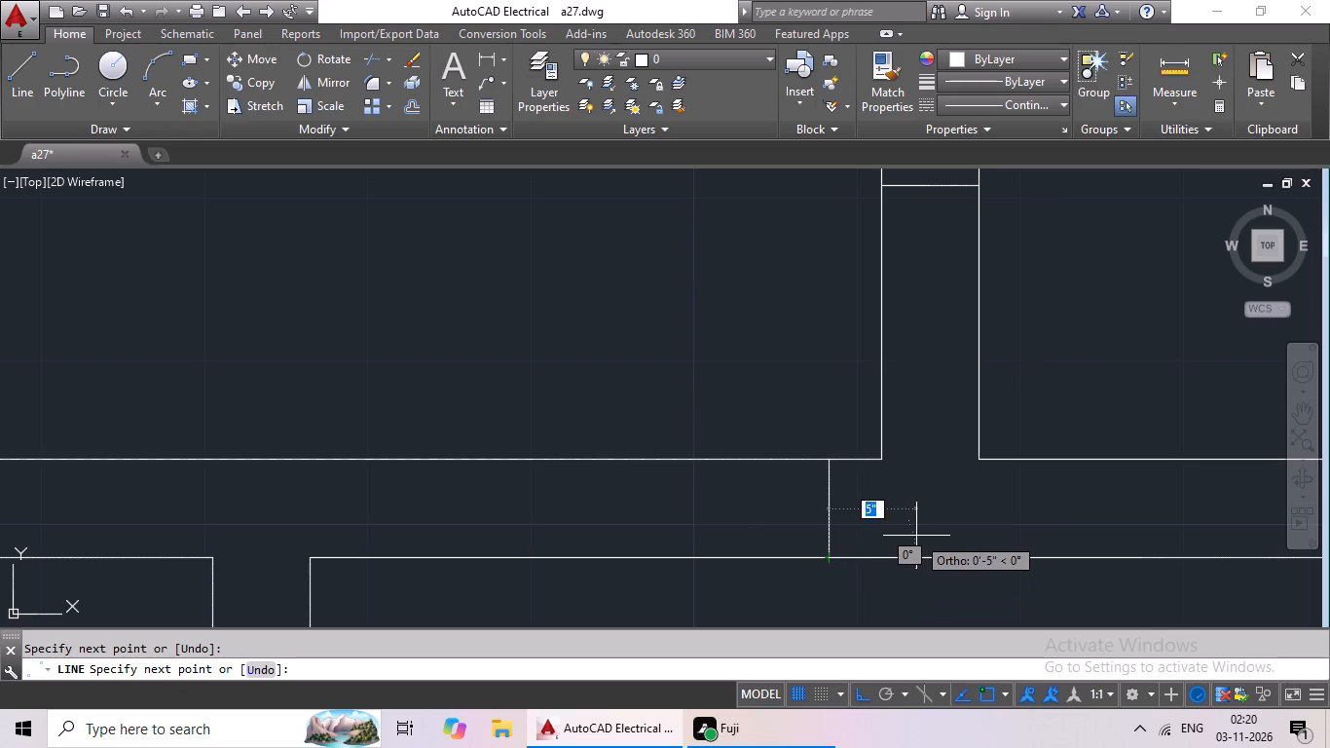
{"action": "key", "text": "Escape"}
Offset the lower-right master bedroom's jamb line 2'6" to the left to form the door opening.
{"action": "key", "text": "o"}
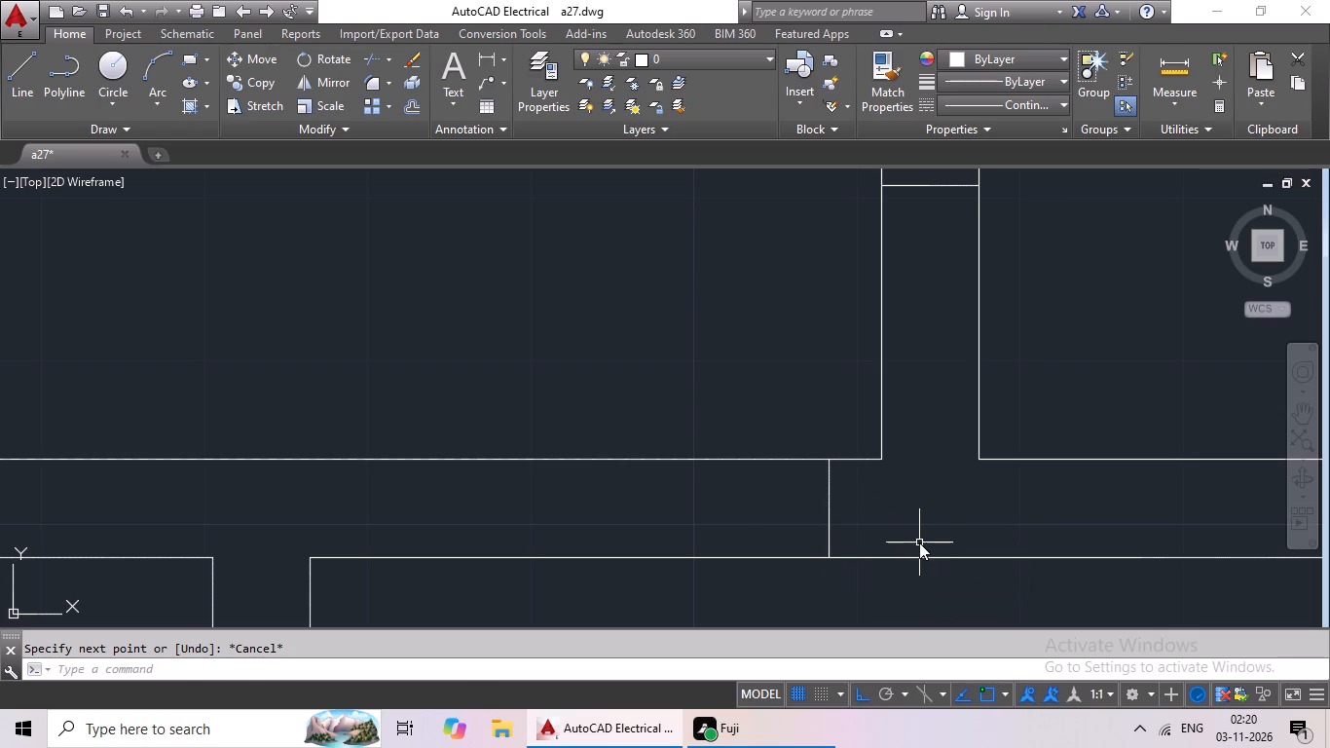
{"action": "key", "text": "Return"}
{"action": "type", "text": "2'"}
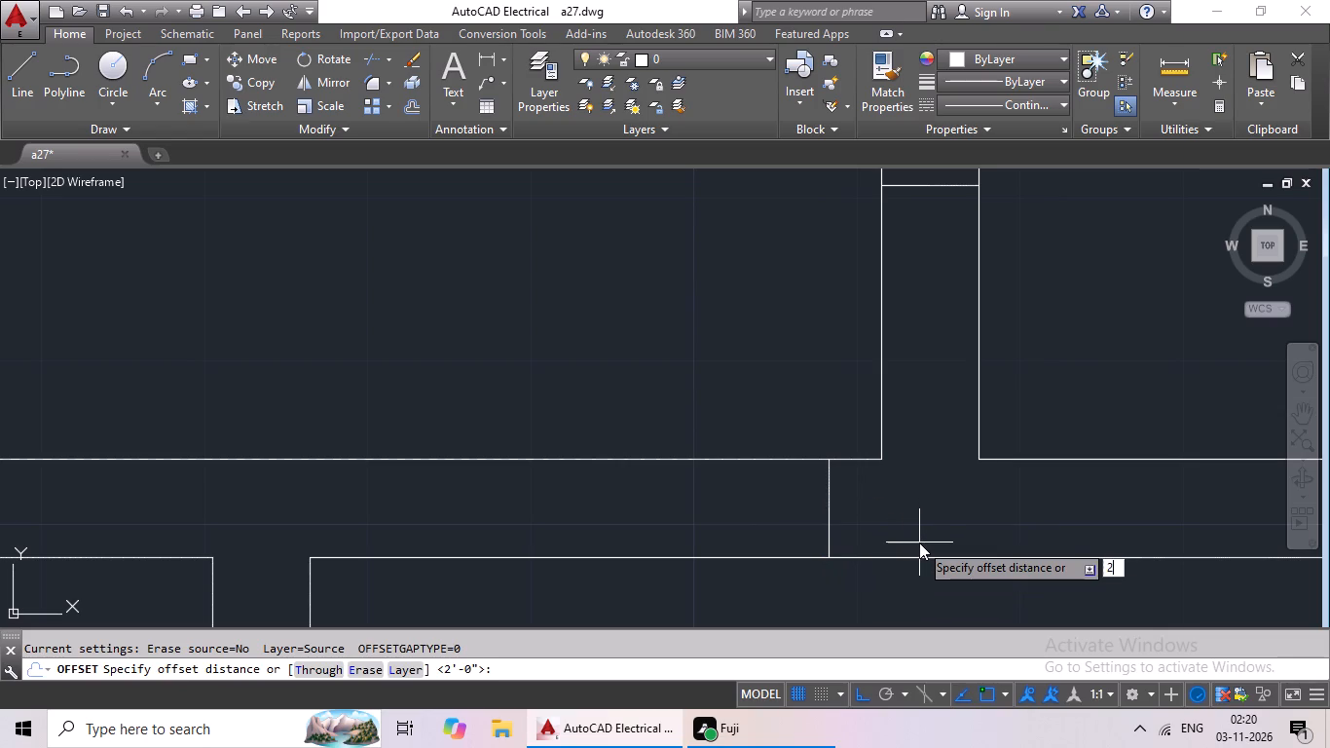
{"action": "key", "text": "6"}
{"action": "key", "text": "shift+quotedbl"}
{"action": "key", "text": "Return"}
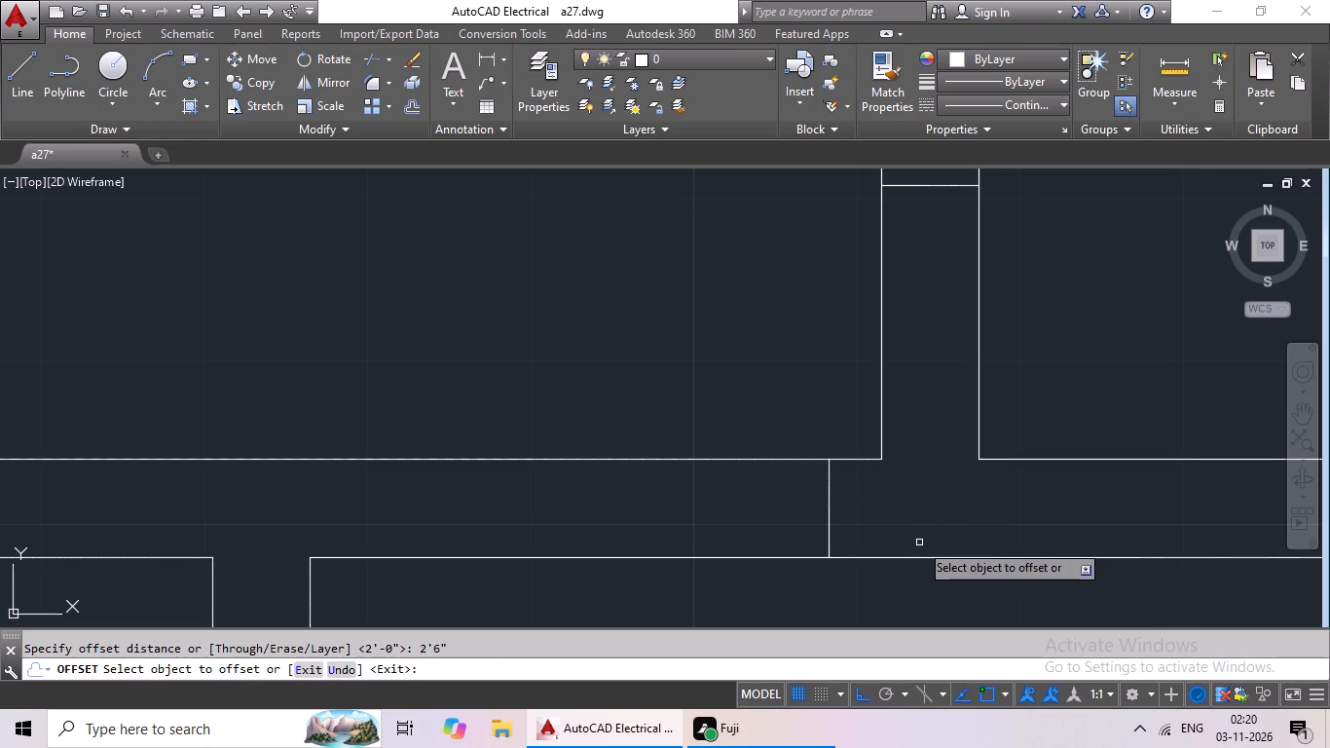
{"action": "left_click", "coordinate": [828, 525]}
{"action": "left_click", "coordinate": [711, 545]}
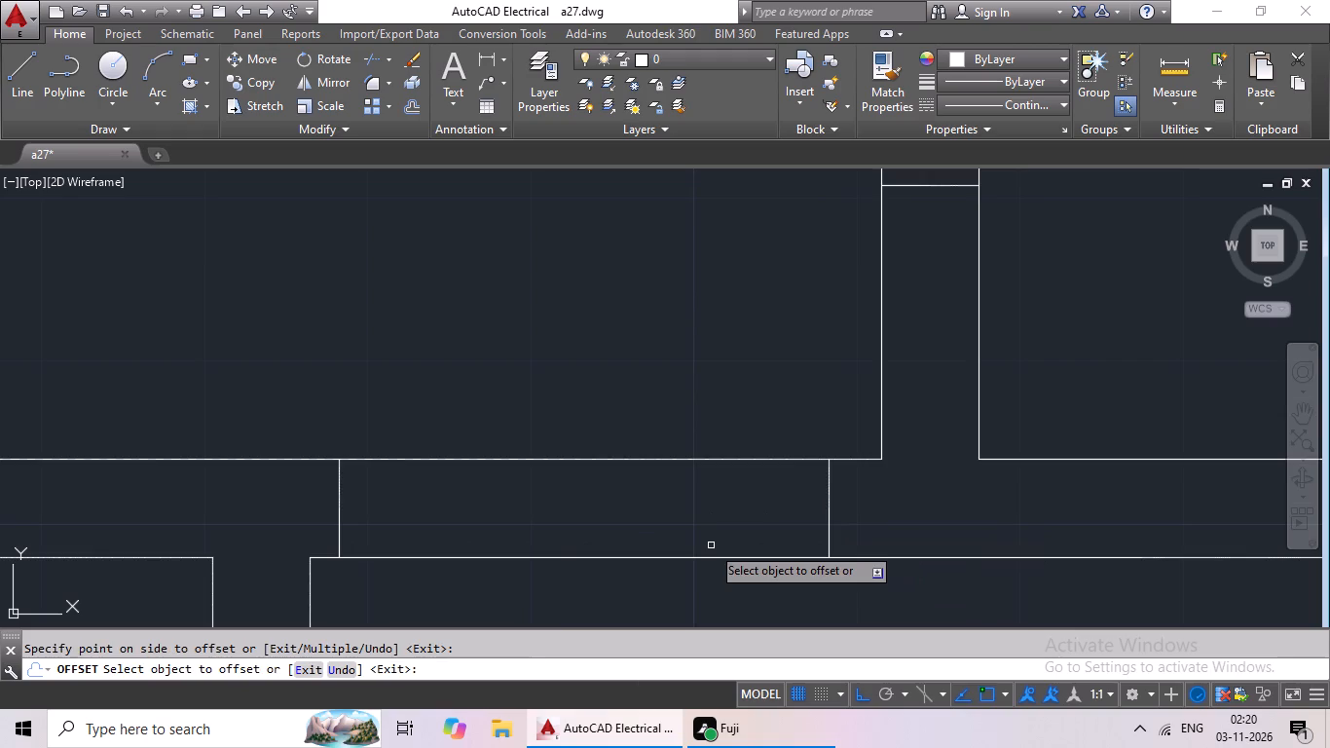
Draw a jamb line across the top wall of the lower-right C.Bed room, just left of its upper-right corner.
{"action": "scroll", "coordinate": [717, 543], "scroll_direction": "down", "scroll_amount": 2}
{"action": "scroll", "coordinate": [582, 542], "scroll_direction": "down", "scroll_amount": 2}
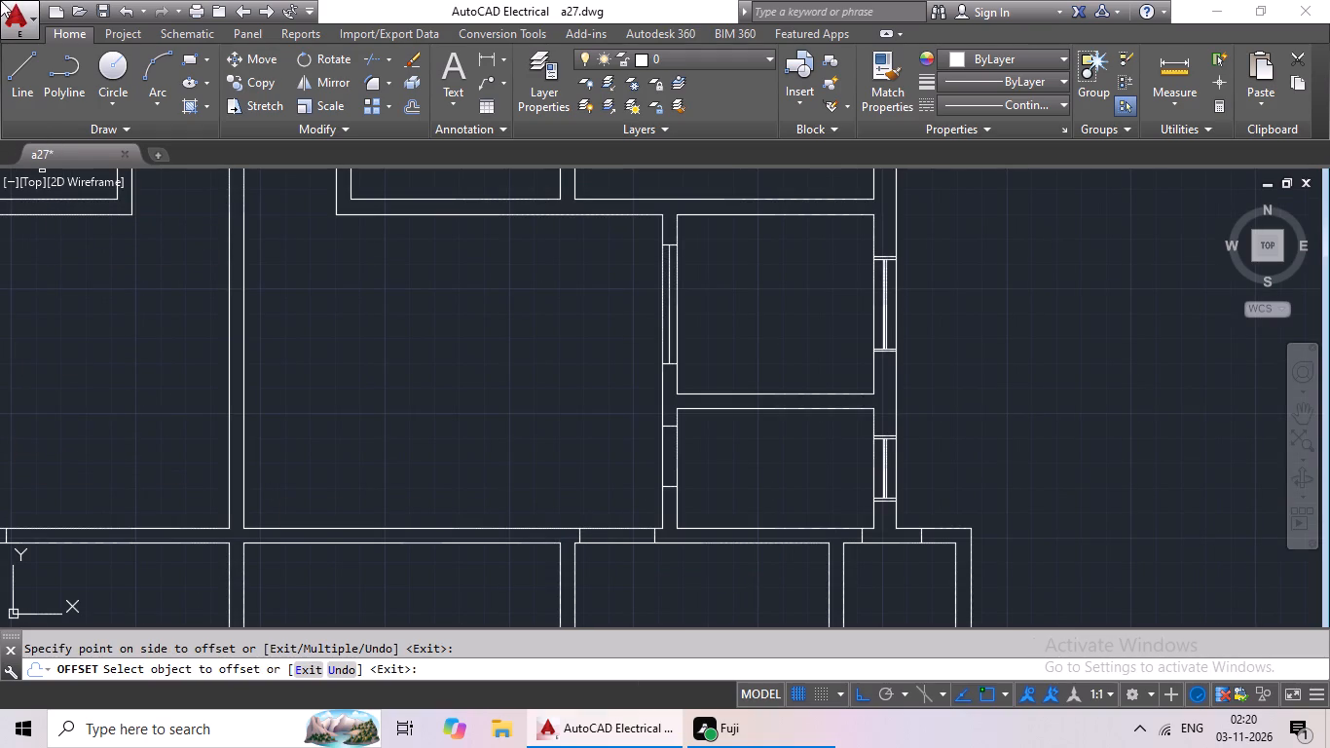
{"action": "left_click_drag", "start_coordinate": [22, 68], "coordinate": [23, 78]}
{"action": "scroll", "coordinate": [483, 505], "scroll_direction": "down", "scroll_amount": 1}
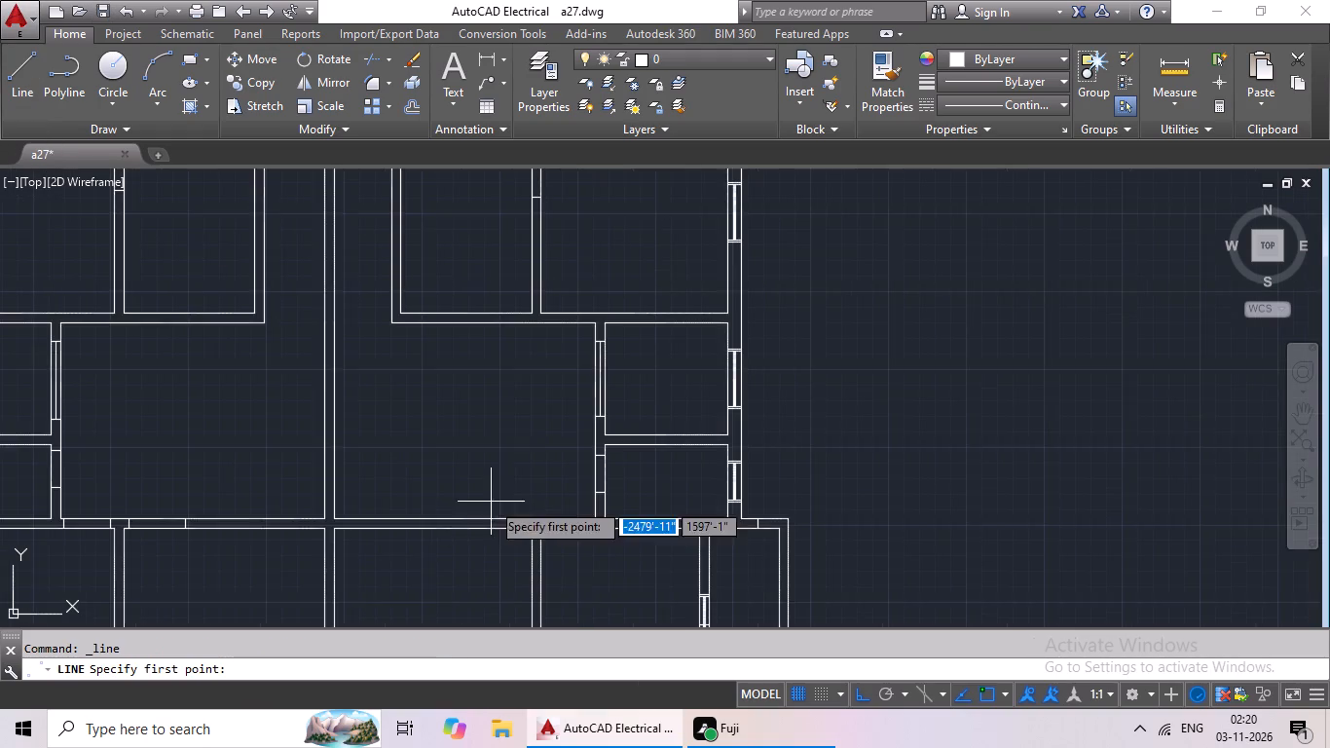
{"action": "middle_click_drag", "start_coordinate": [502, 496], "coordinate": [595, 461]}
{"action": "scroll", "coordinate": [606, 496], "scroll_direction": "up", "scroll_amount": 2}
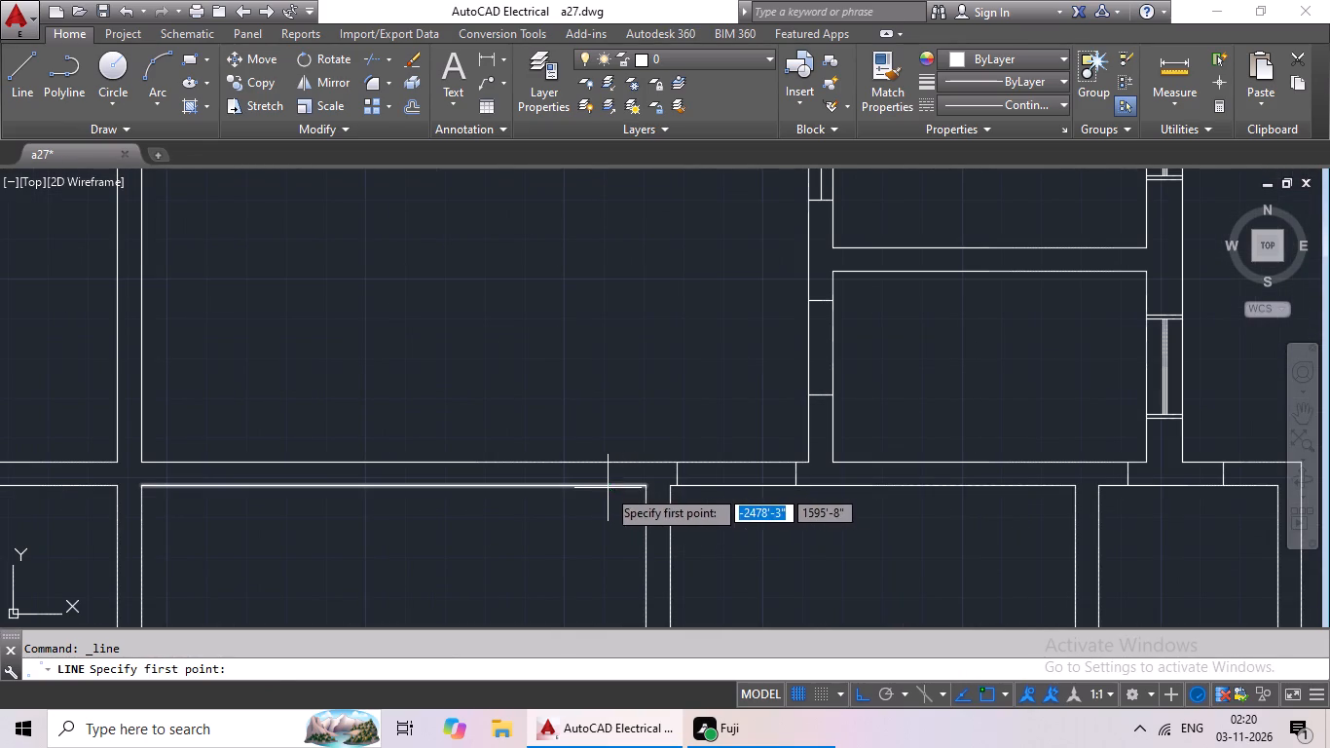
{"action": "left_click", "coordinate": [605, 487]}
{"action": "left_click_drag", "start_coordinate": [608, 457], "coordinate": [617, 453]}
{"action": "key", "text": "Escape"}
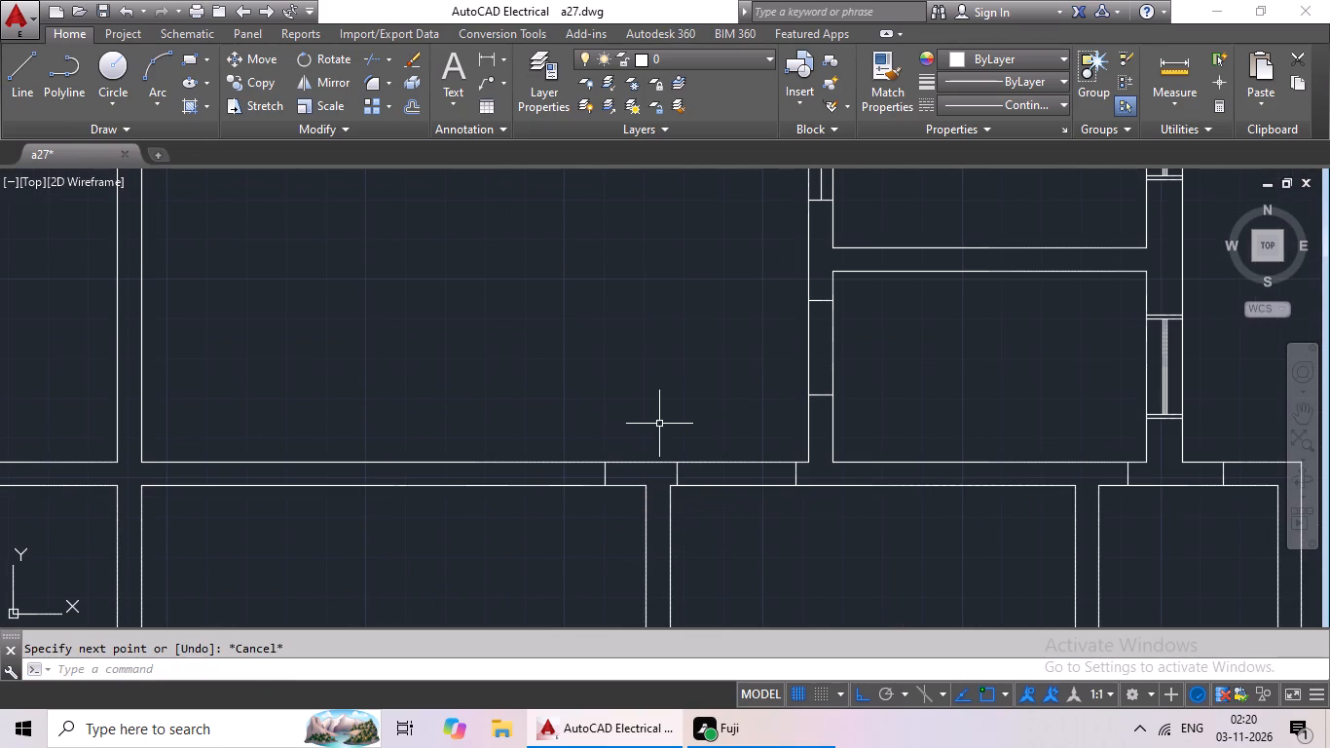
Offset the lower-right C.Bed room's jamb line 3' to the left to form the door opening.
{"action": "key", "text": "o"}
{"action": "key", "text": "Return"}
{"action": "type", "text": "3'"}
{"action": "key", "text": "Return"}
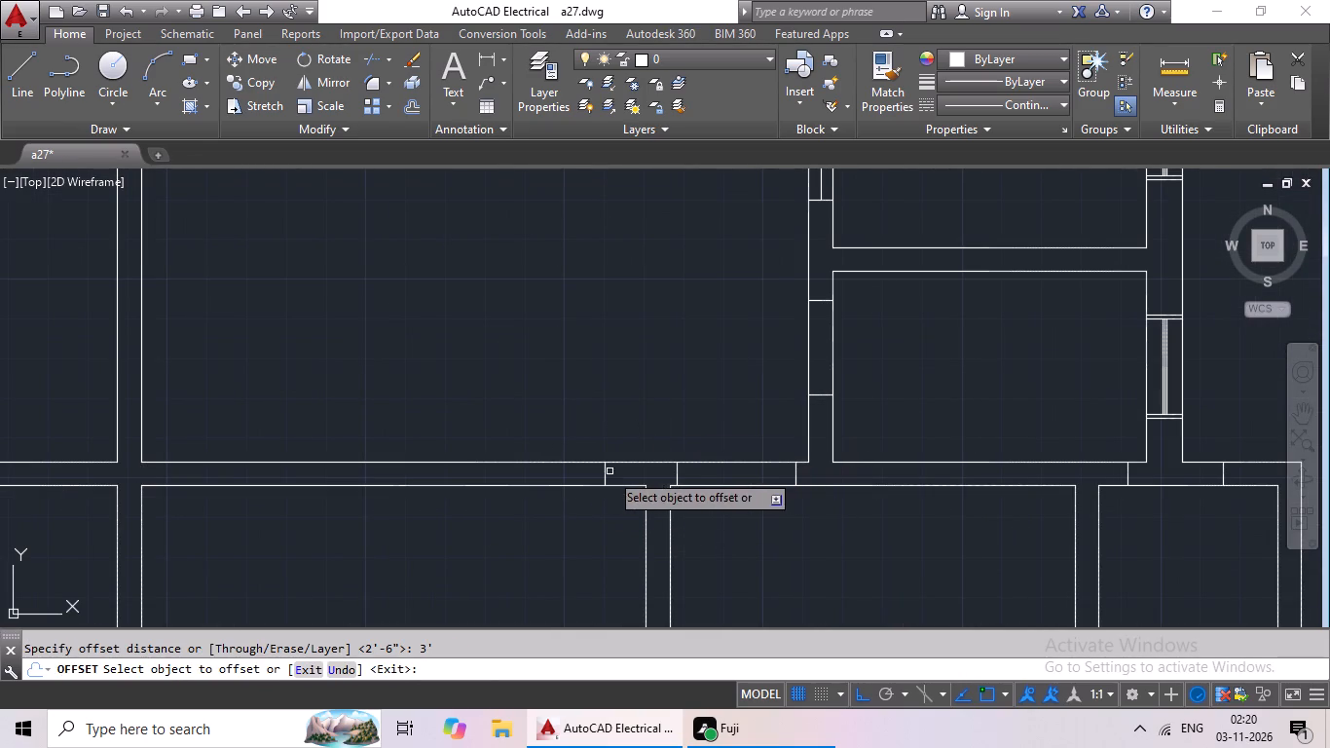
{"action": "left_click_drag", "start_coordinate": [607, 475], "coordinate": [575, 477]}
{"action": "left_click", "coordinate": [521, 474]}
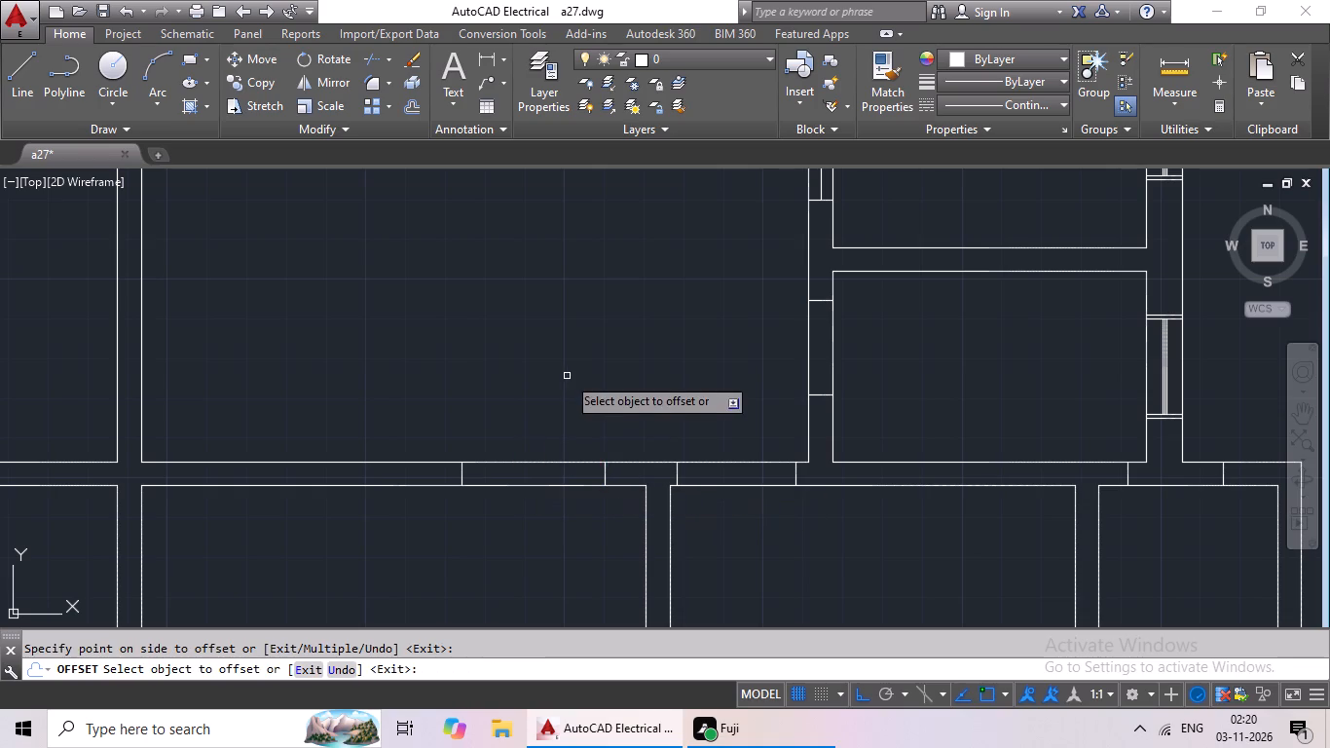
{"action": "scroll", "coordinate": [622, 372], "scroll_direction": "down", "scroll_amount": 3}
{"action": "middle_click_drag", "start_coordinate": [582, 442], "coordinate": [710, 429]}
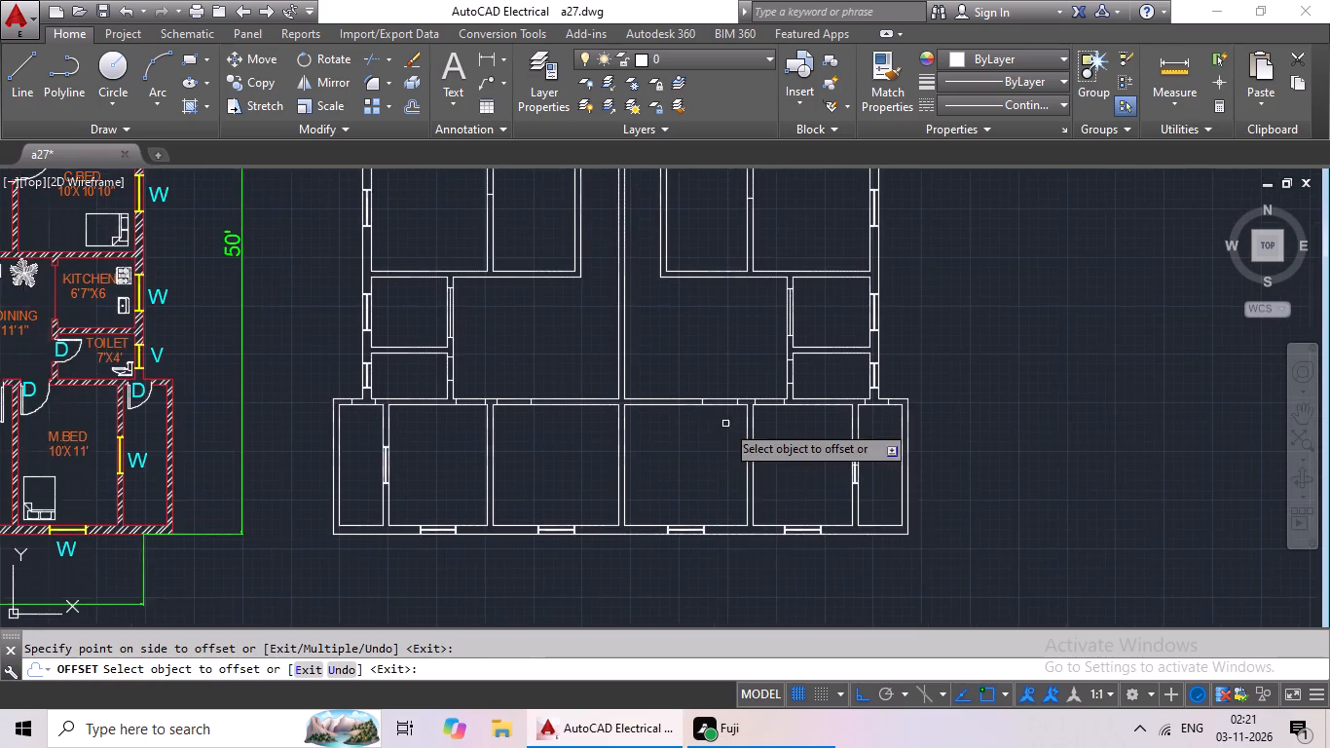
{"action": "scroll", "coordinate": [725, 424], "scroll_direction": "down", "scroll_amount": 1}
{"action": "middle_click_drag", "start_coordinate": [716, 434], "coordinate": [767, 421]}
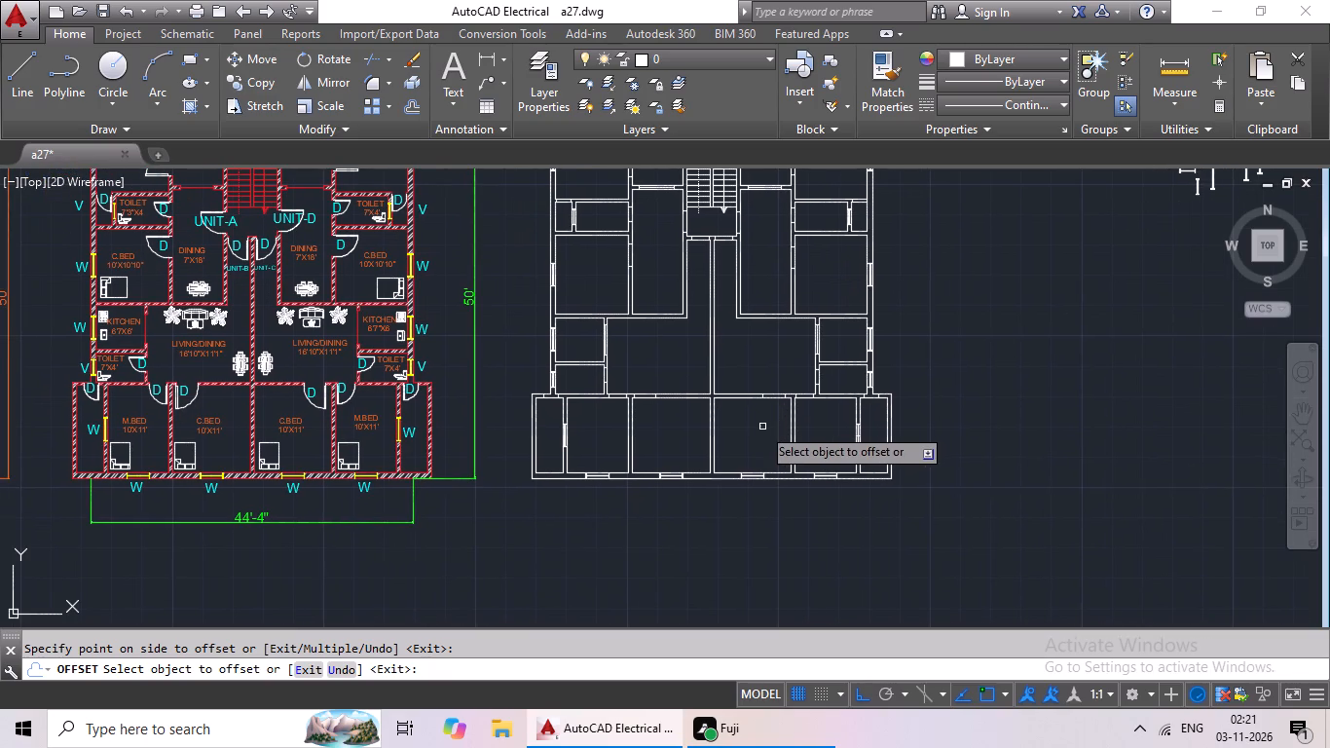
{"action": "key", "text": "Escape"}
{"action": "key", "text": "Escape"}
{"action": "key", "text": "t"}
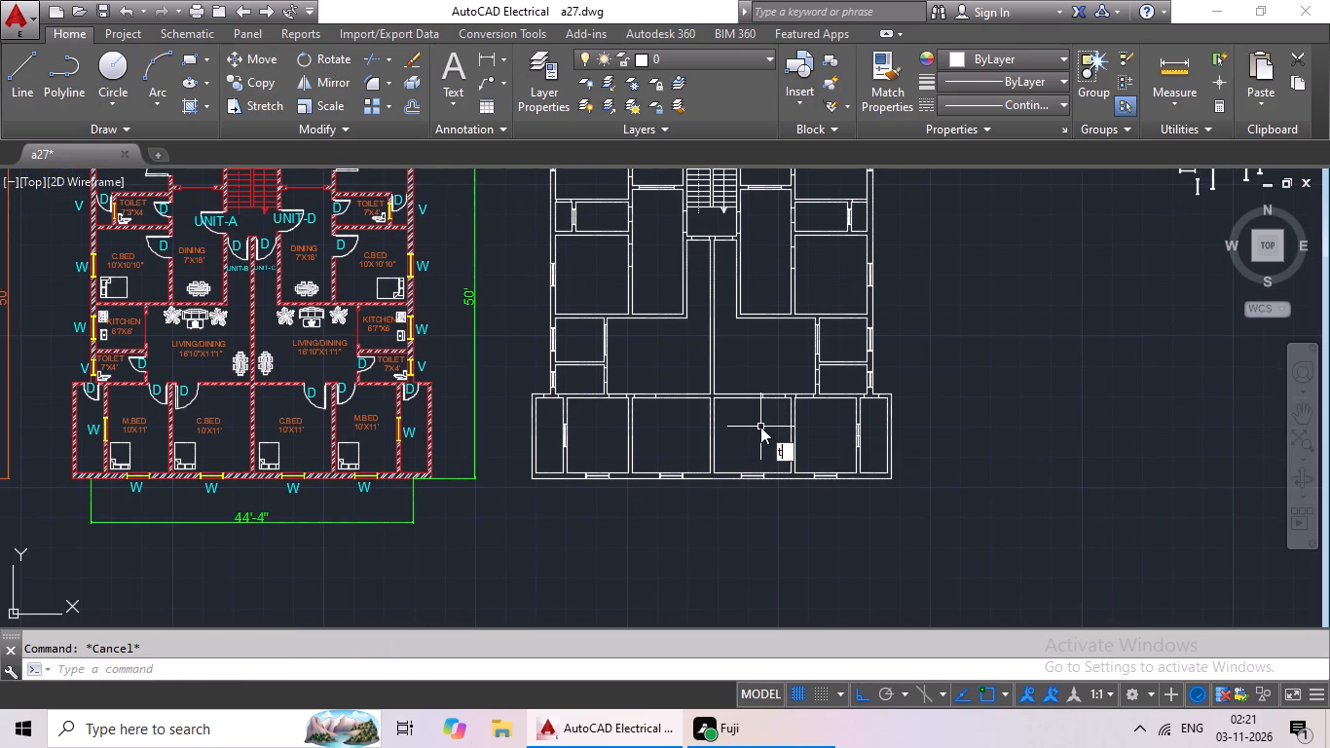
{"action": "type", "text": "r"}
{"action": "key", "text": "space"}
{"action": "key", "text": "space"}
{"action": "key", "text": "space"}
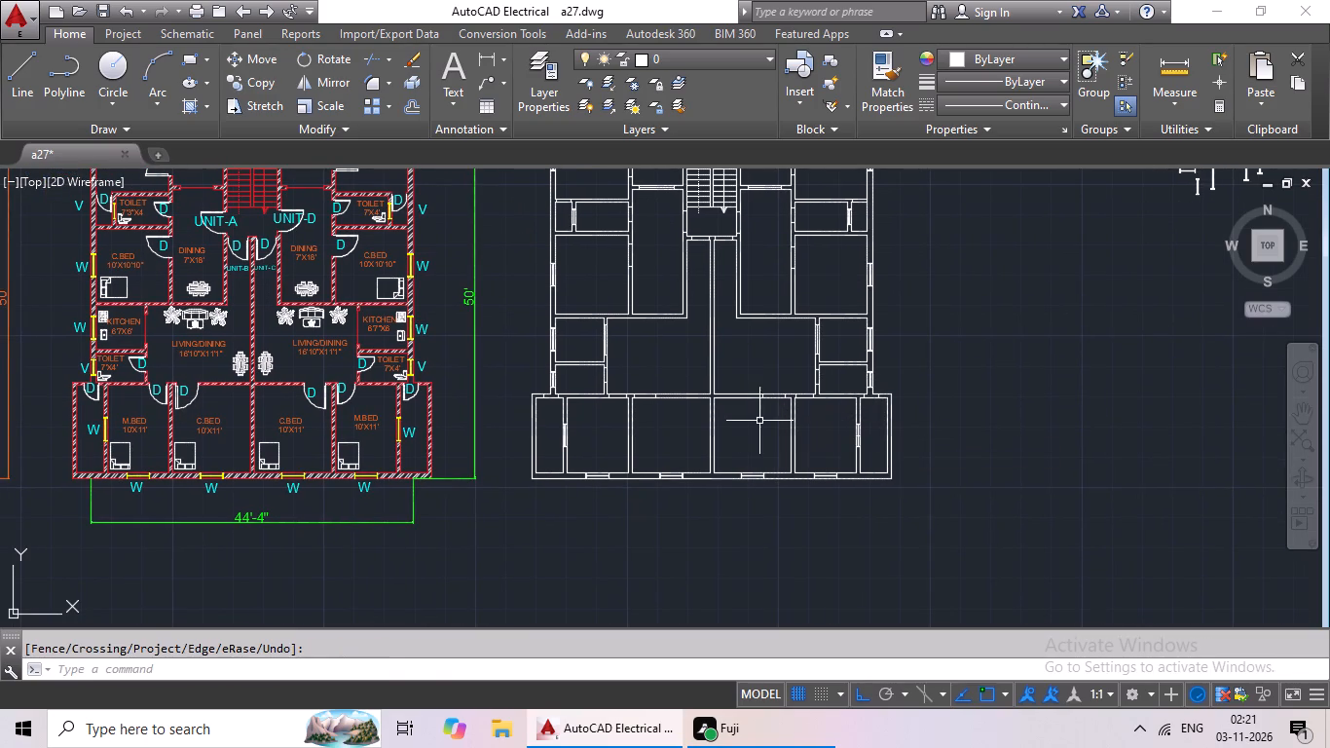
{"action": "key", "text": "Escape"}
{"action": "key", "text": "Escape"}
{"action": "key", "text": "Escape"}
Trim the narrow room's inner wall line and both wall lines at the lower-right M.Bed and C.Bed door openings.
{"action": "type", "text": "tr"}
{"action": "key", "text": "space"}
{"action": "key", "text": "space"}
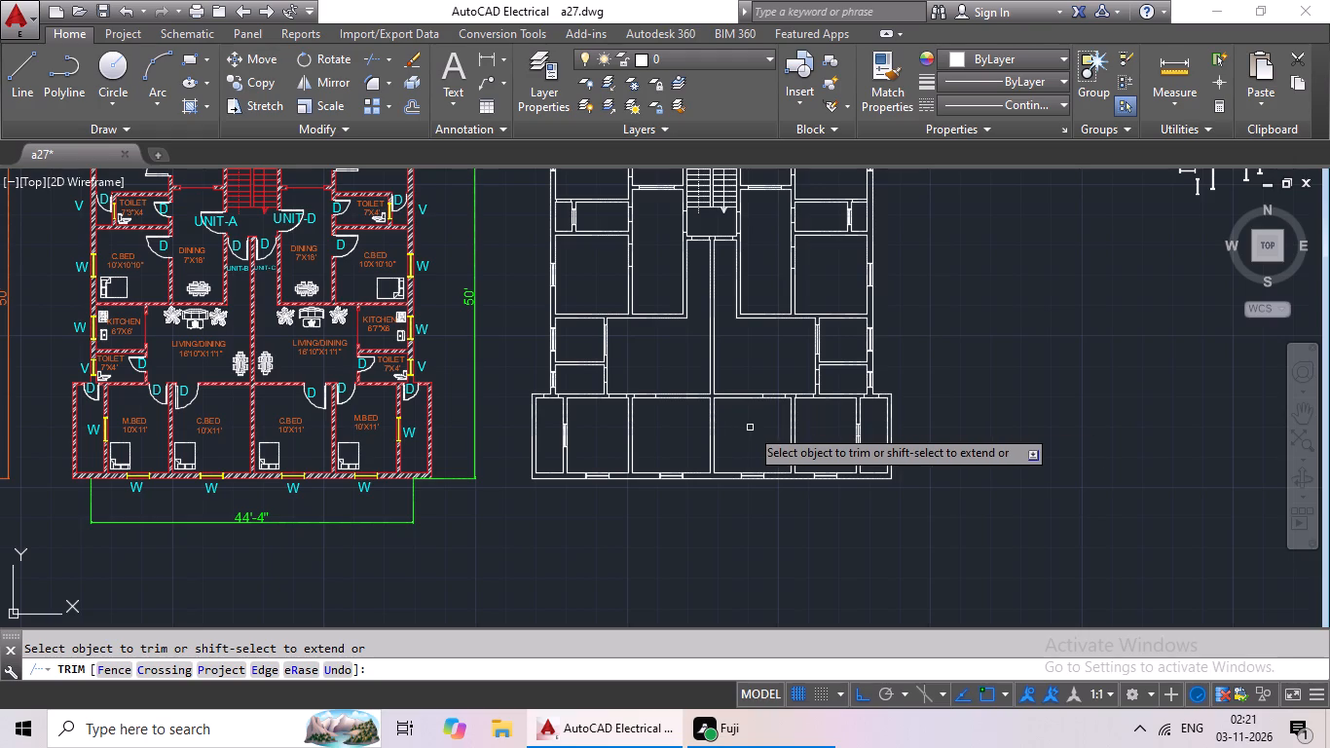
{"action": "scroll", "coordinate": [892, 393], "scroll_direction": "up", "scroll_amount": 3}
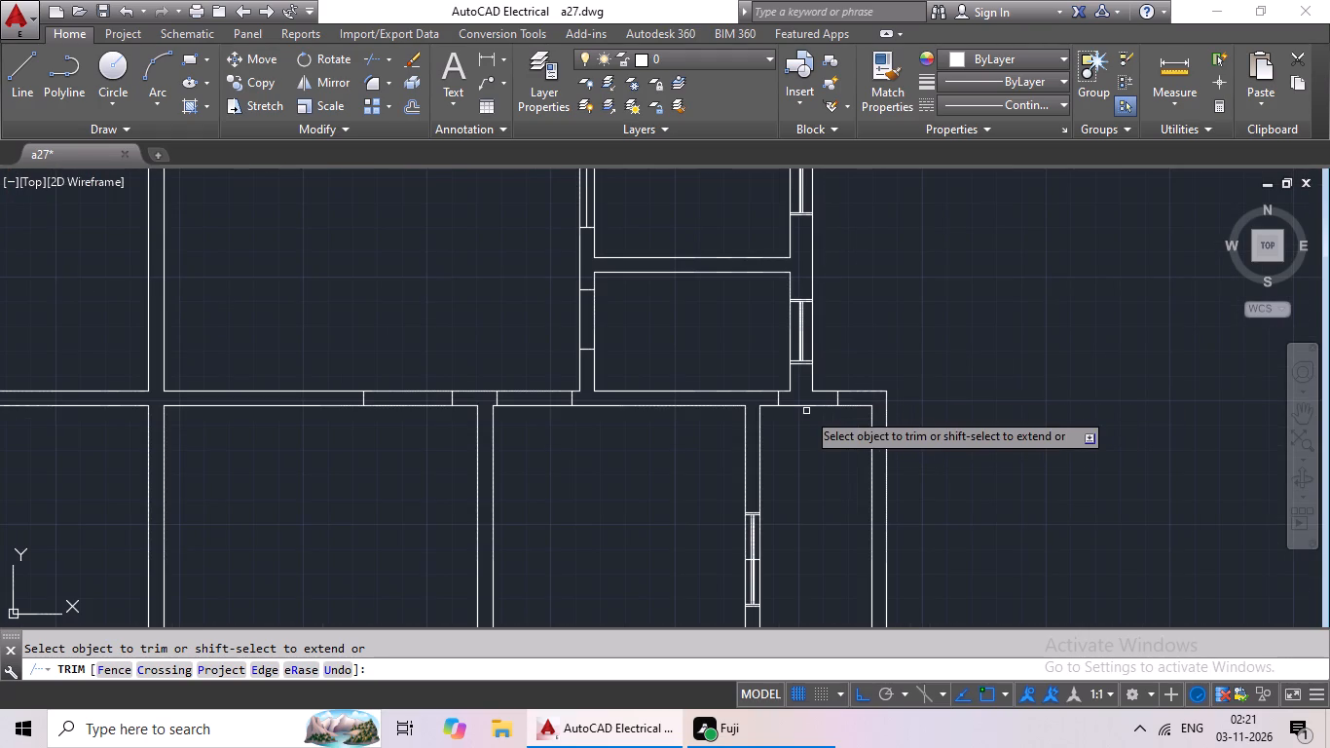
{"action": "left_click", "coordinate": [806, 407]}
{"action": "middle_click_drag", "start_coordinate": [633, 439], "coordinate": [957, 388]}
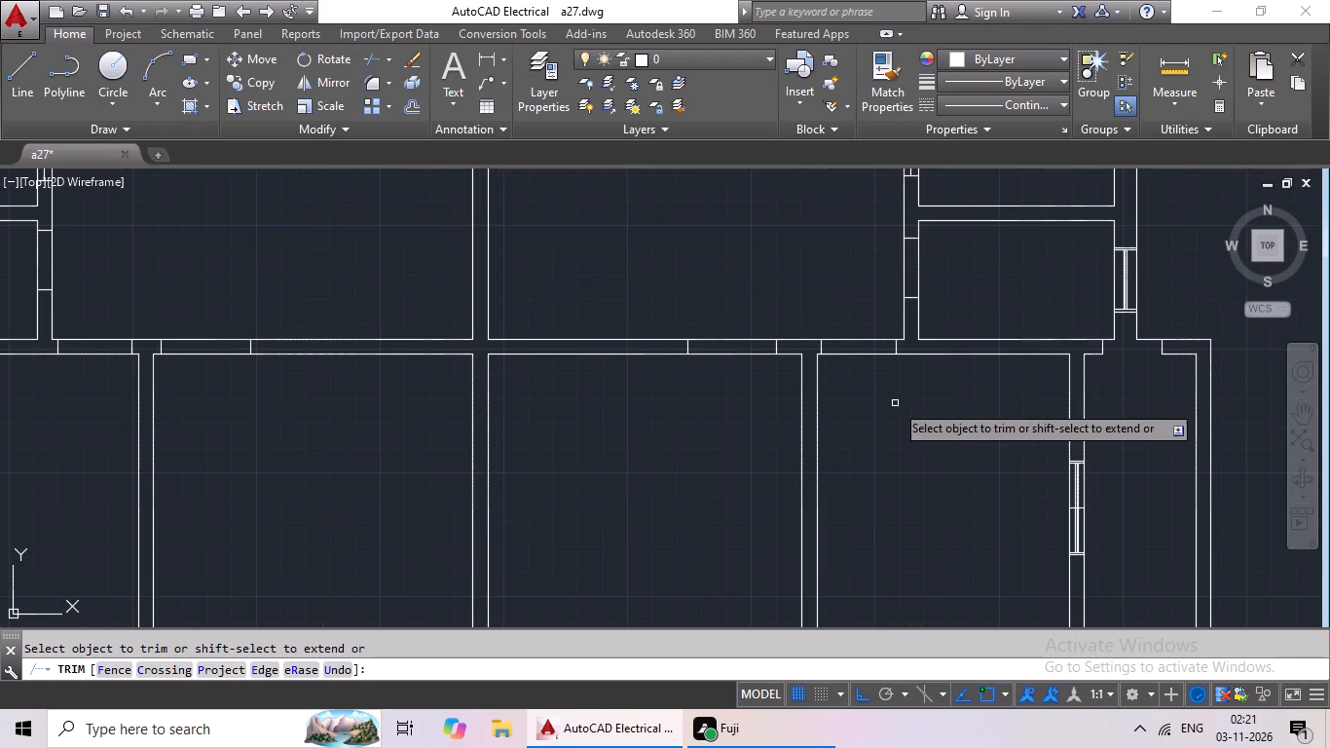
{"action": "scroll", "coordinate": [831, 324], "scroll_direction": "up", "scroll_amount": 2}
{"action": "left_click_drag", "start_coordinate": [913, 251], "coordinate": [872, 445]}
{"action": "left_click", "coordinate": [871, 443]}
{"action": "left_click_drag", "start_coordinate": [626, 289], "coordinate": [556, 456]}
{"action": "left_click", "coordinate": [555, 455]}
Trim both wall faces at the lower-right toilet's door opening and the kitchen opening above it, keeping the kitchen's centre line.
{"action": "scroll", "coordinate": [810, 457], "scroll_direction": "down", "scroll_amount": 2}
{"action": "left_click_drag", "start_coordinate": [985, 339], "coordinate": [839, 353]}
{"action": "left_click", "coordinate": [839, 353]}
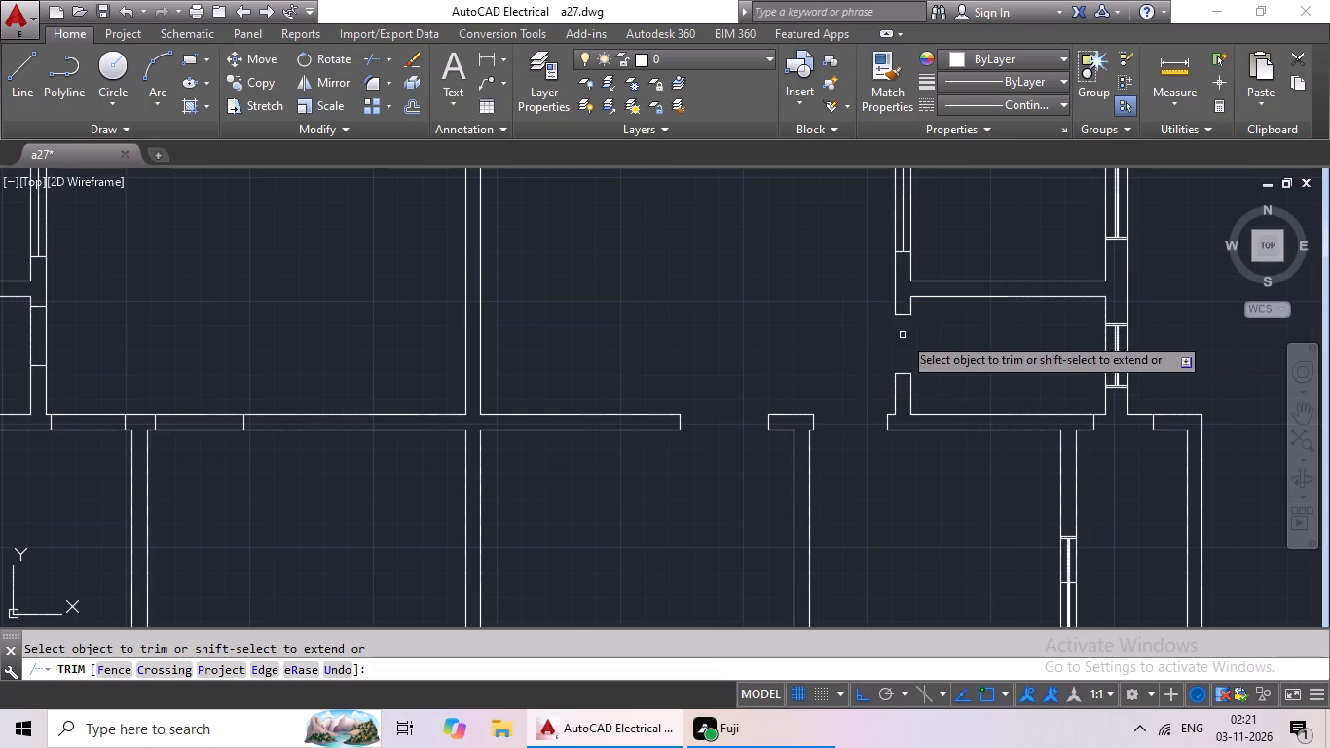
{"action": "middle_click_drag", "start_coordinate": [935, 336], "coordinate": [897, 444]}
{"action": "scroll", "coordinate": [866, 299], "scroll_direction": "up", "scroll_amount": 3}
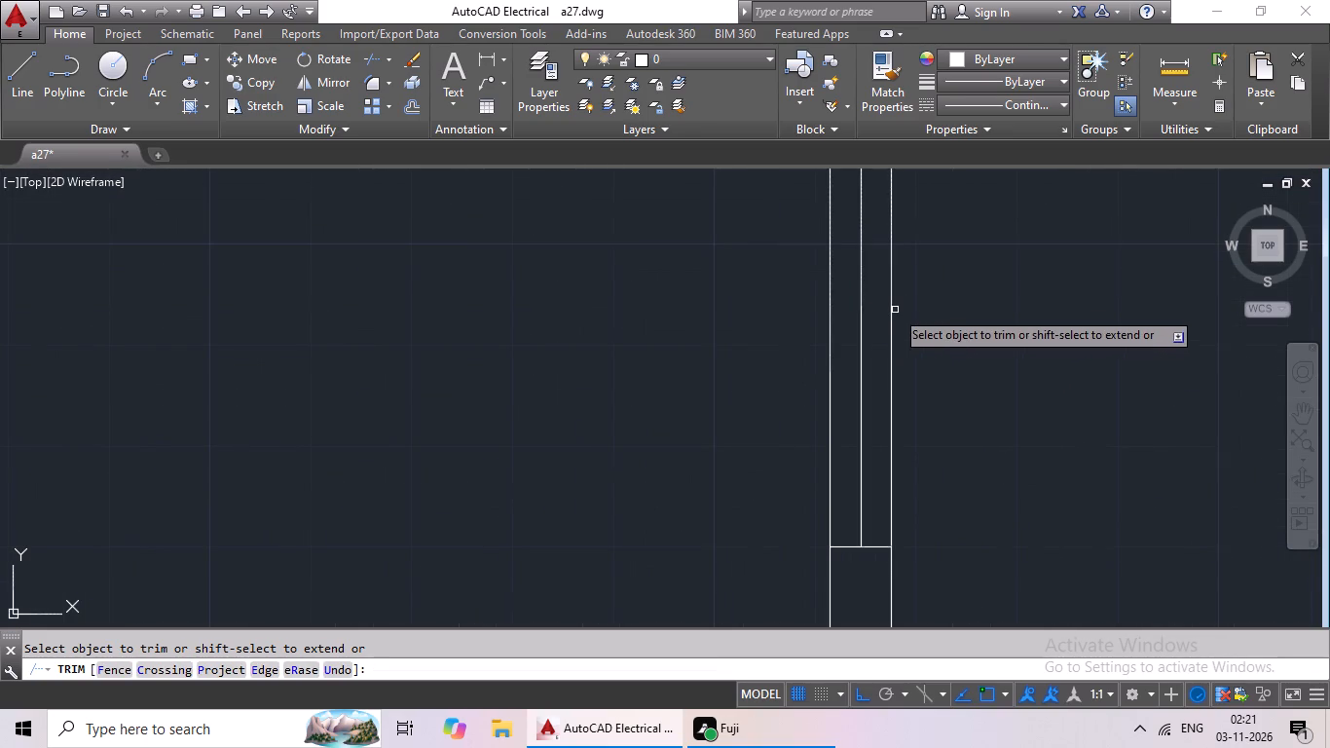
{"action": "scroll", "coordinate": [904, 318], "scroll_direction": "down", "scroll_amount": 3}
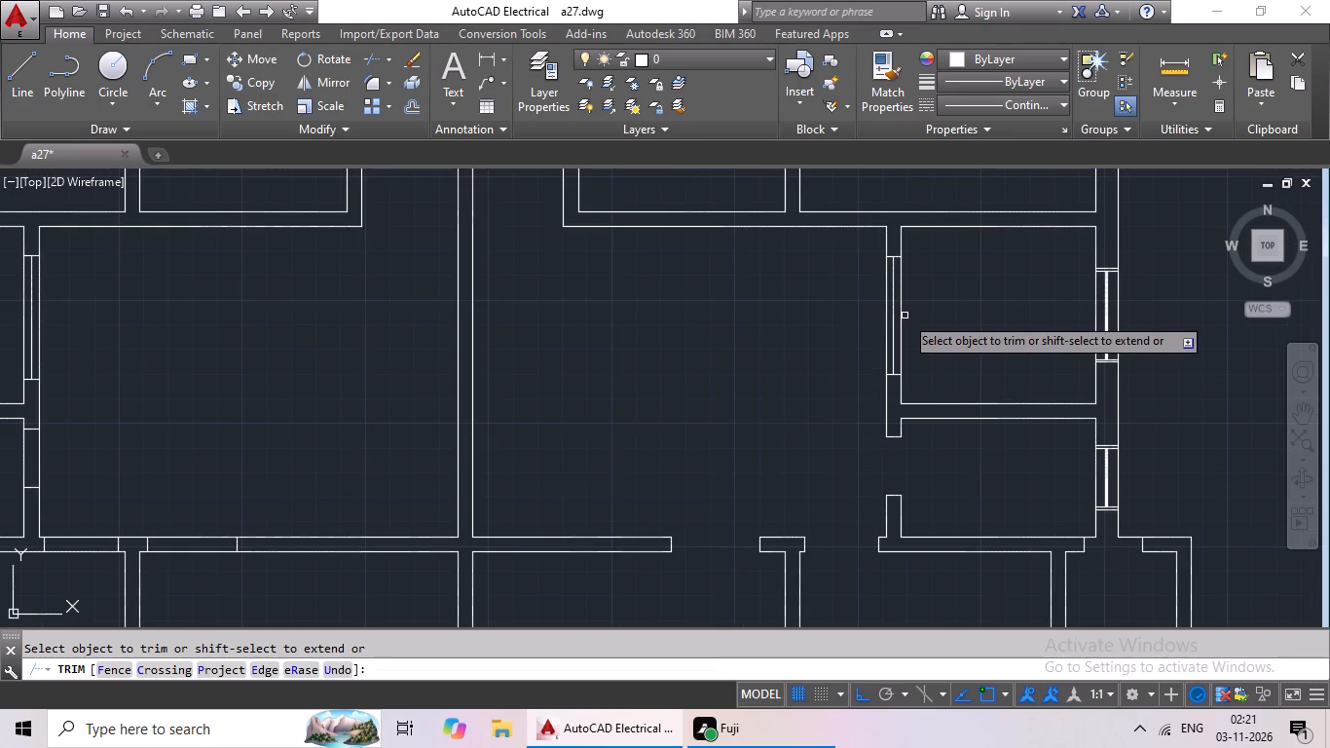
{"action": "left_click", "coordinate": [903, 319]}
{"action": "left_click", "coordinate": [885, 332]}
Trim both wall lines between the jambs of the lower-left C.Bed room's door opening.
{"action": "scroll", "coordinate": [859, 339], "scroll_direction": "down", "scroll_amount": 2}
{"action": "middle_click_drag", "start_coordinate": [831, 352], "coordinate": [853, 340]}
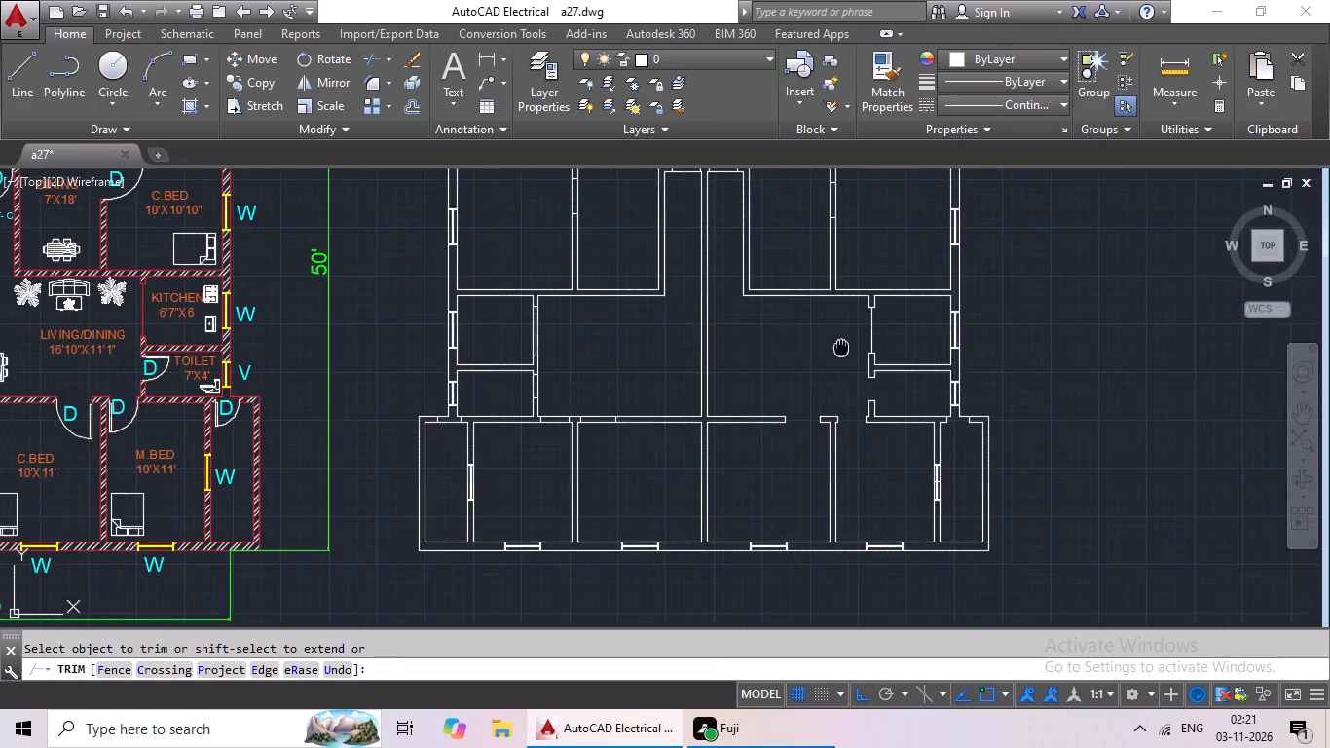
{"action": "middle_click_drag", "start_coordinate": [853, 340], "coordinate": [887, 313]}
{"action": "scroll", "coordinate": [727, 400], "scroll_direction": "up", "scroll_amount": 2}
{"action": "left_click_drag", "start_coordinate": [589, 304], "coordinate": [544, 383]}
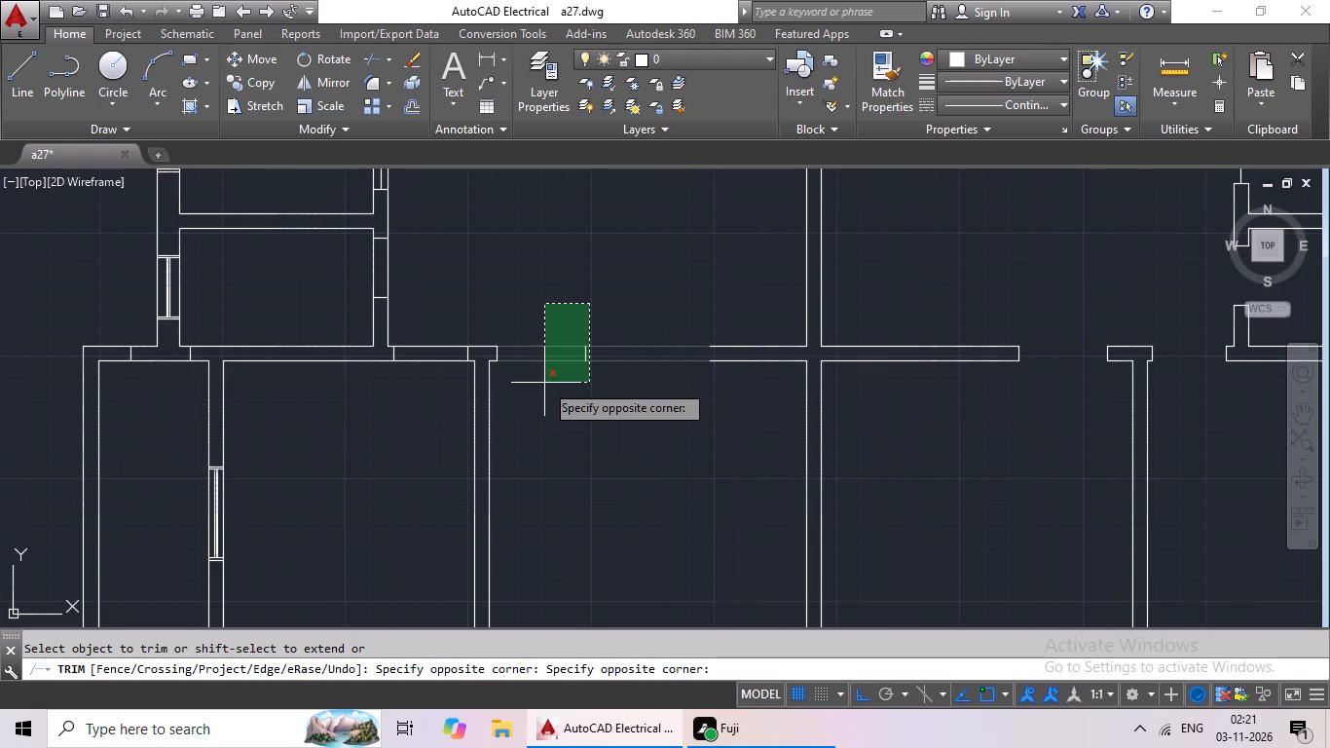
{"action": "left_click", "coordinate": [593, 282]}
{"action": "left_click_drag", "start_coordinate": [536, 312], "coordinate": [536, 425]}
{"action": "left_click_drag", "start_coordinate": [536, 422], "coordinate": [583, 432]}
{"action": "scroll", "coordinate": [616, 436], "scroll_direction": "down", "scroll_amount": 2}
{"action": "scroll", "coordinate": [575, 388], "scroll_direction": "up", "scroll_amount": 3}
{"action": "left_click_drag", "start_coordinate": [601, 384], "coordinate": [614, 509]}
{"action": "left_click", "coordinate": [613, 507]}
Trim both wall lines between the jambs of the lower-left master bedroom's door opening.
{"action": "scroll", "coordinate": [635, 486], "scroll_direction": "down", "scroll_amount": 3}
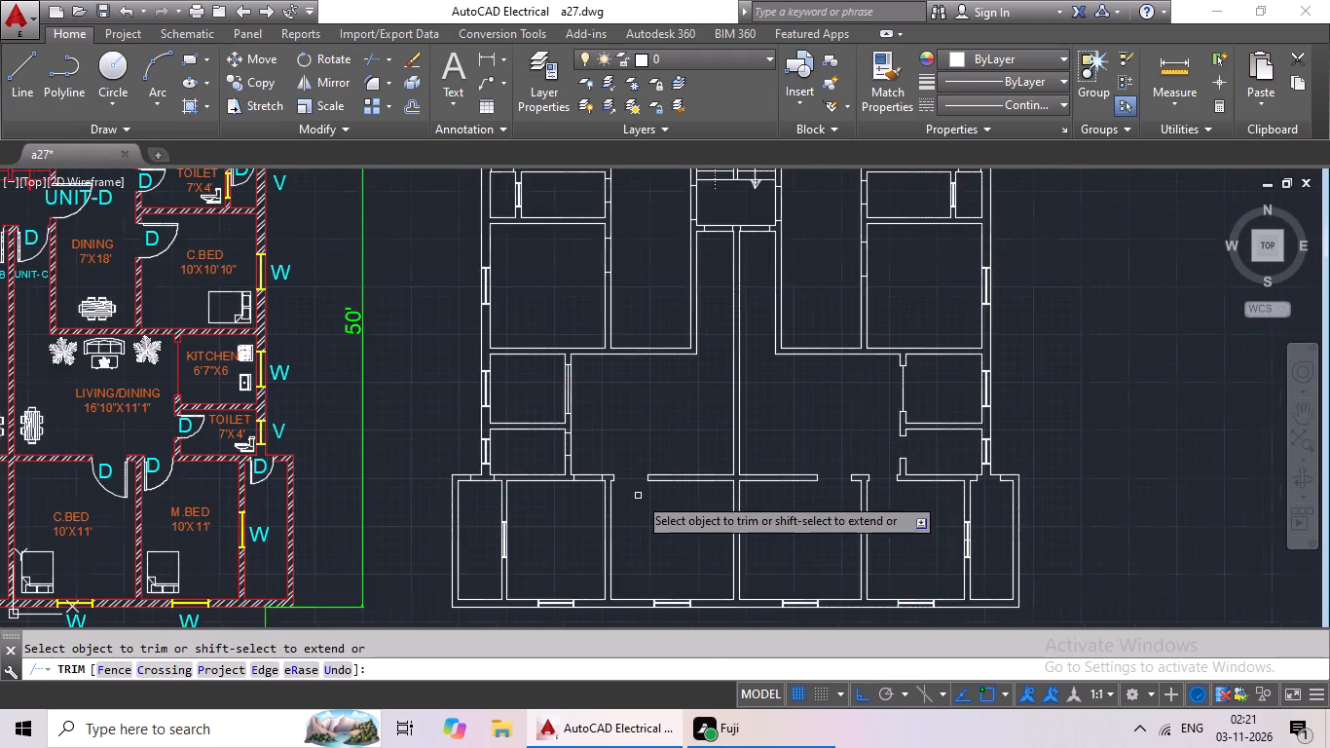
{"action": "middle_click_drag", "start_coordinate": [642, 507], "coordinate": [752, 466]}
{"action": "scroll", "coordinate": [676, 423], "scroll_direction": "up", "scroll_amount": 3}
{"action": "left_click_drag", "start_coordinate": [771, 412], "coordinate": [760, 491]}
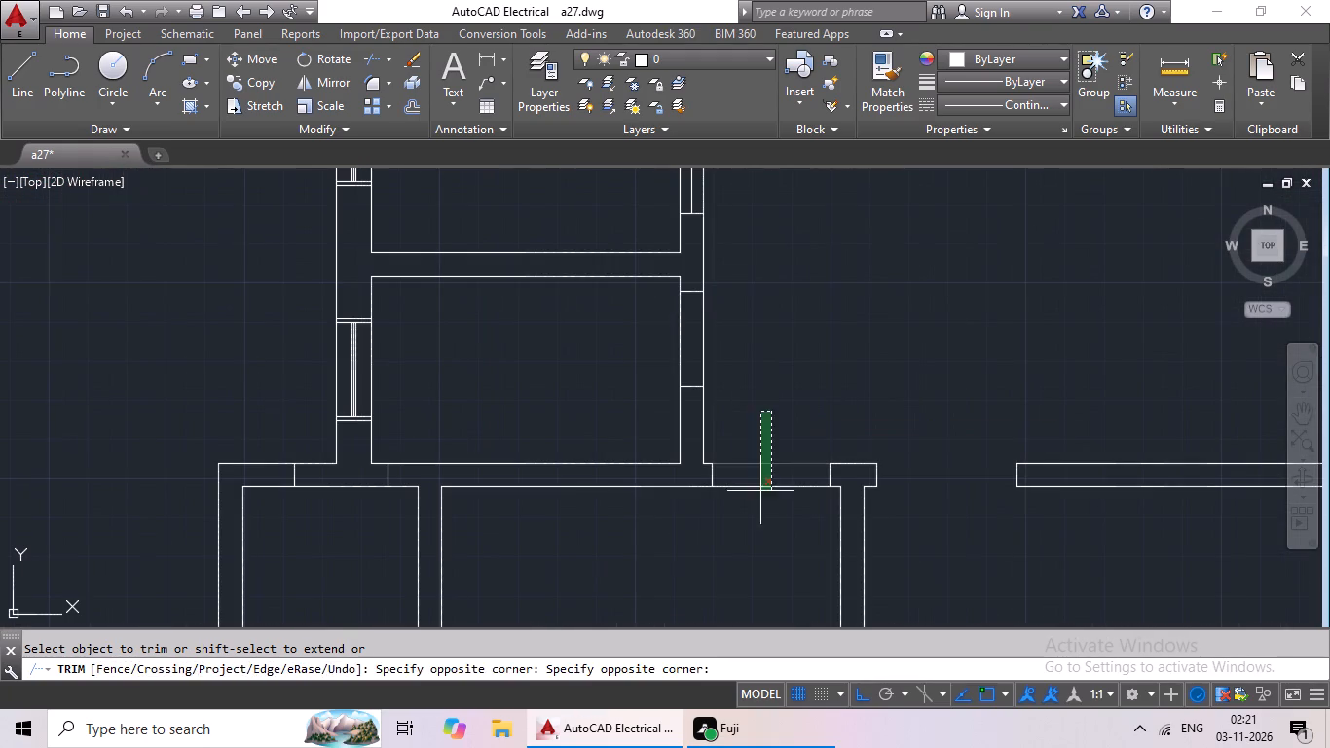
{"action": "left_click_drag", "start_coordinate": [760, 491], "coordinate": [757, 497]}
{"action": "left_click", "coordinate": [756, 497]}
Trim both wall lines at the lower-left toilet's door opening and at the adjoining narrow room's door opening.
{"action": "left_click_drag", "start_coordinate": [776, 355], "coordinate": [625, 355]}
{"action": "left_click", "coordinate": [625, 355]}
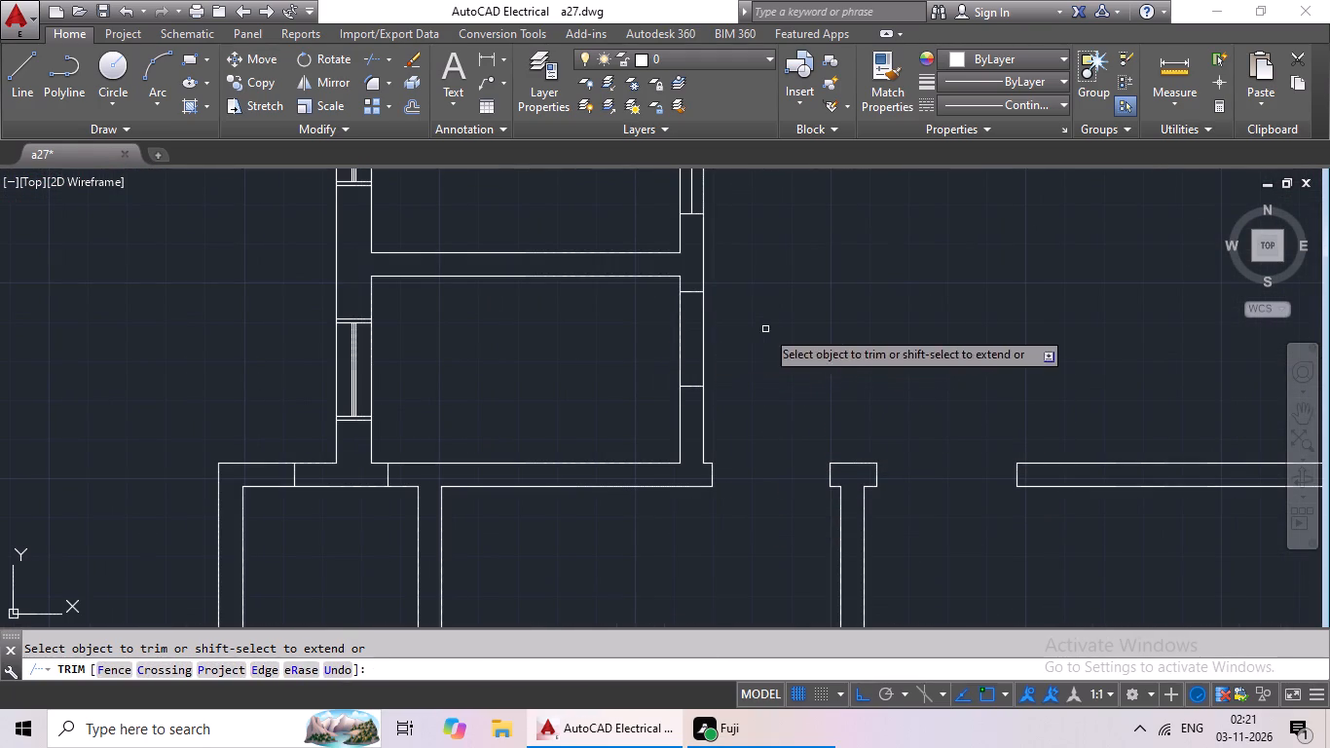
{"action": "left_click_drag", "start_coordinate": [765, 328], "coordinate": [646, 342]}
{"action": "left_click", "coordinate": [645, 342]}
{"action": "scroll", "coordinate": [721, 354], "scroll_direction": "down", "scroll_amount": 2}
{"action": "middle_click_drag", "start_coordinate": [647, 432], "coordinate": [779, 426]}
{"action": "scroll", "coordinate": [702, 395], "scroll_direction": "up", "scroll_amount": 1}
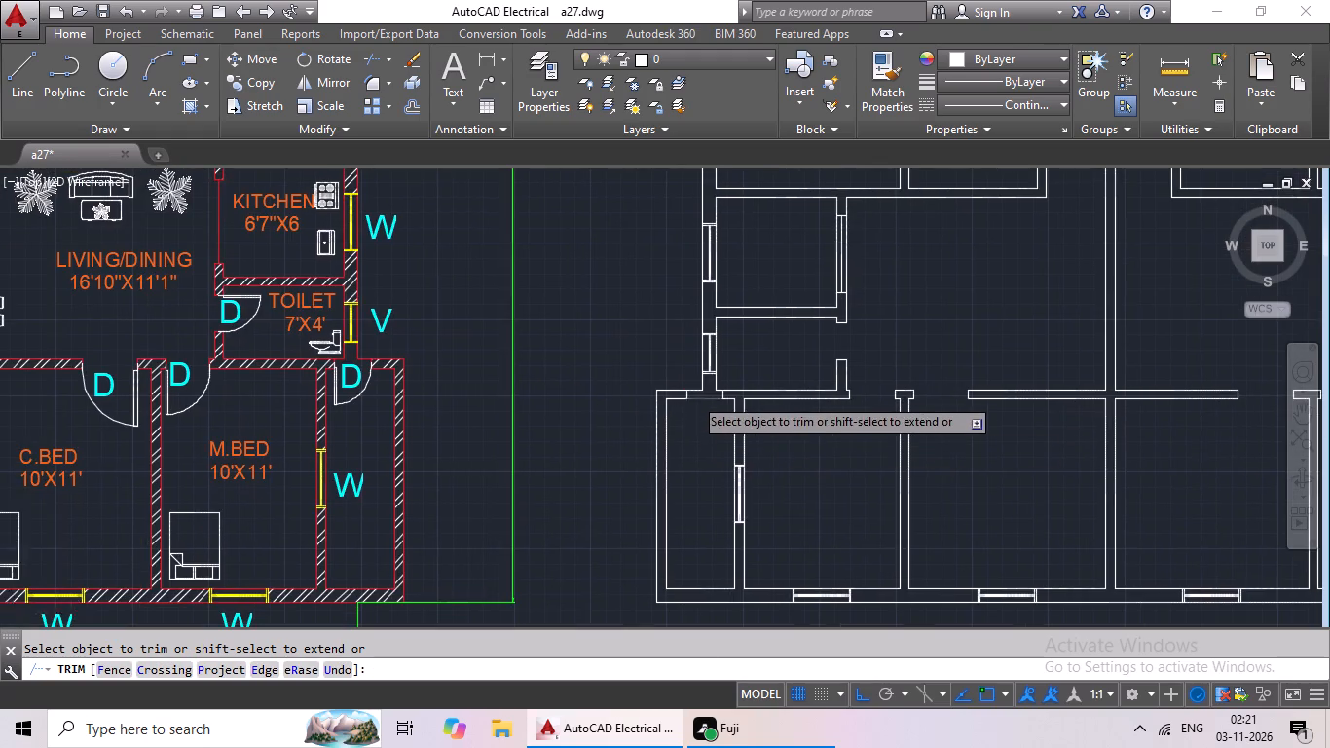
{"action": "scroll", "coordinate": [702, 395], "scroll_direction": "up", "scroll_amount": 3}
{"action": "left_click_drag", "start_coordinate": [721, 393], "coordinate": [714, 452]}
{"action": "left_click", "coordinate": [713, 453]}
Trim both wall faces at the lower-left kitchen opening, keeping its centre line.
{"action": "scroll", "coordinate": [735, 446], "scroll_direction": "down", "scroll_amount": 3}
{"action": "middle_click_drag", "start_coordinate": [851, 386], "coordinate": [782, 563]}
{"action": "scroll", "coordinate": [894, 376], "scroll_direction": "up", "scroll_amount": 3}
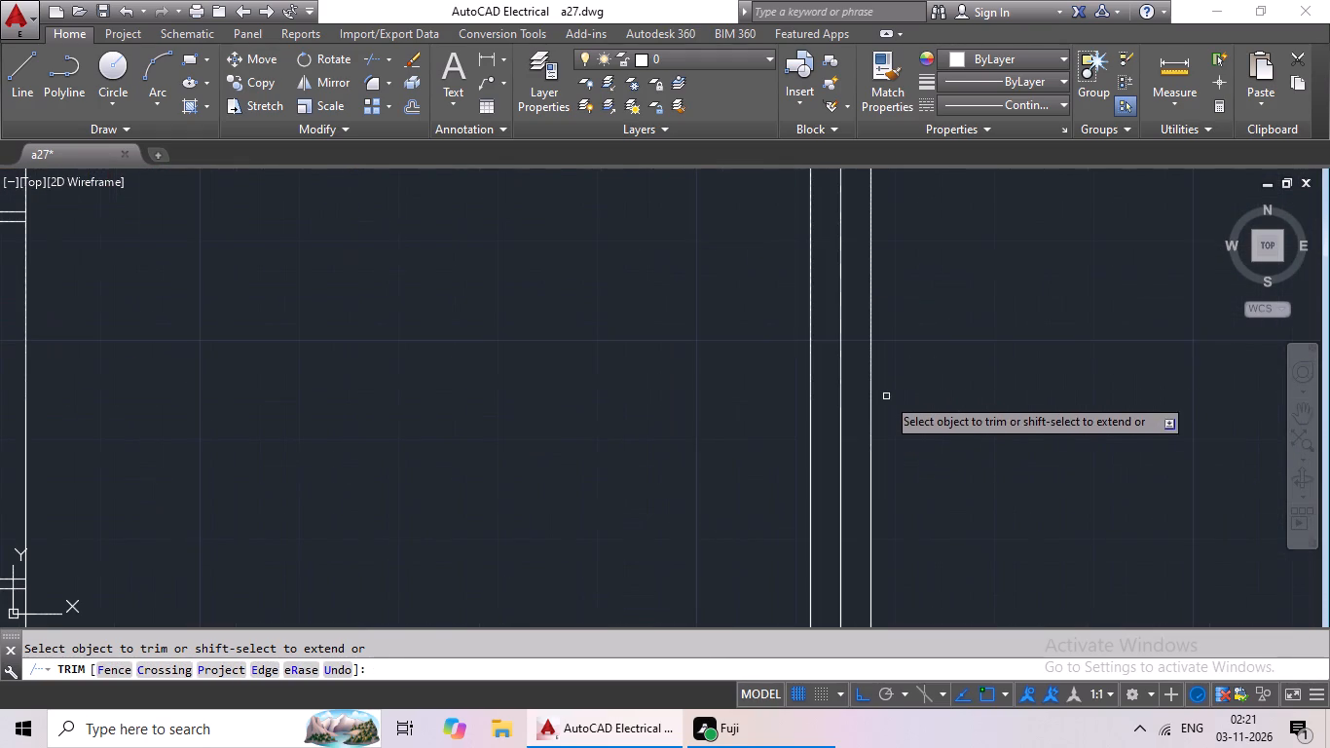
{"action": "scroll", "coordinate": [868, 431], "scroll_direction": "down", "scroll_amount": 2}
{"action": "left_click", "coordinate": [869, 431]}
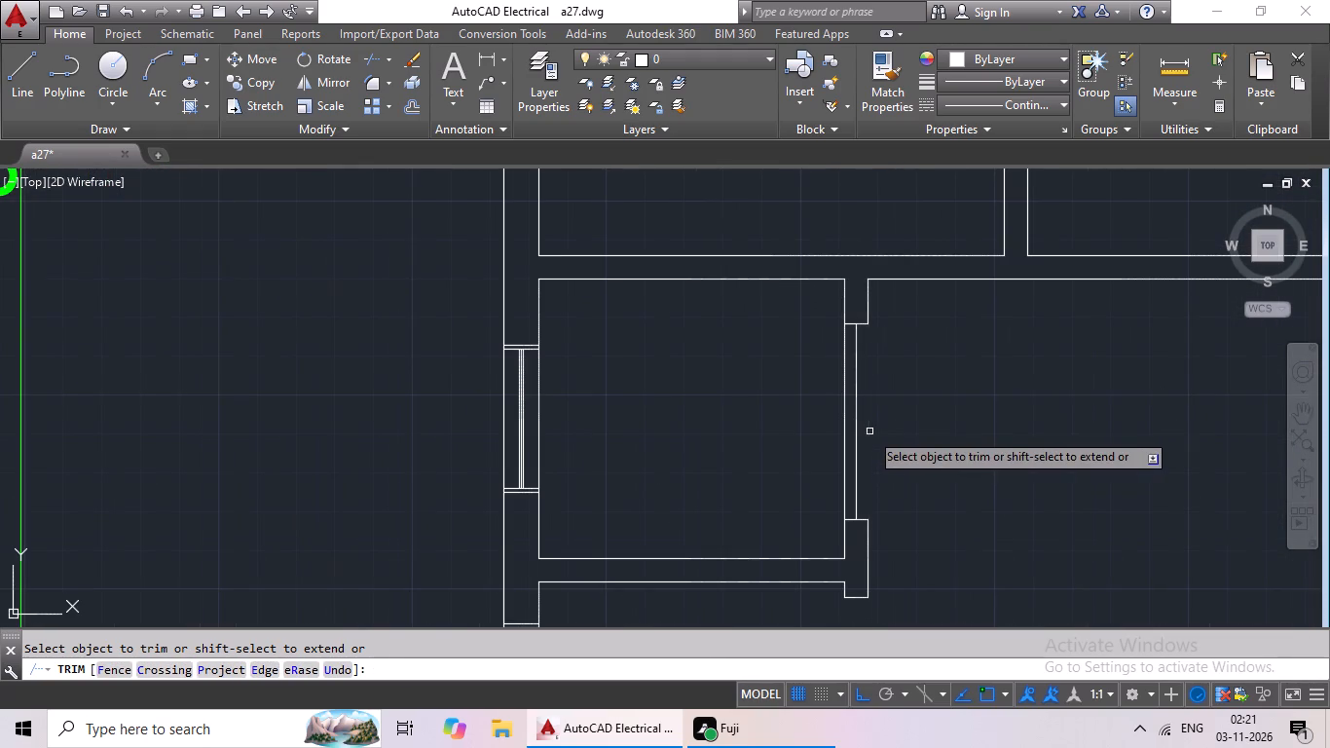
{"action": "left_click", "coordinate": [843, 435]}
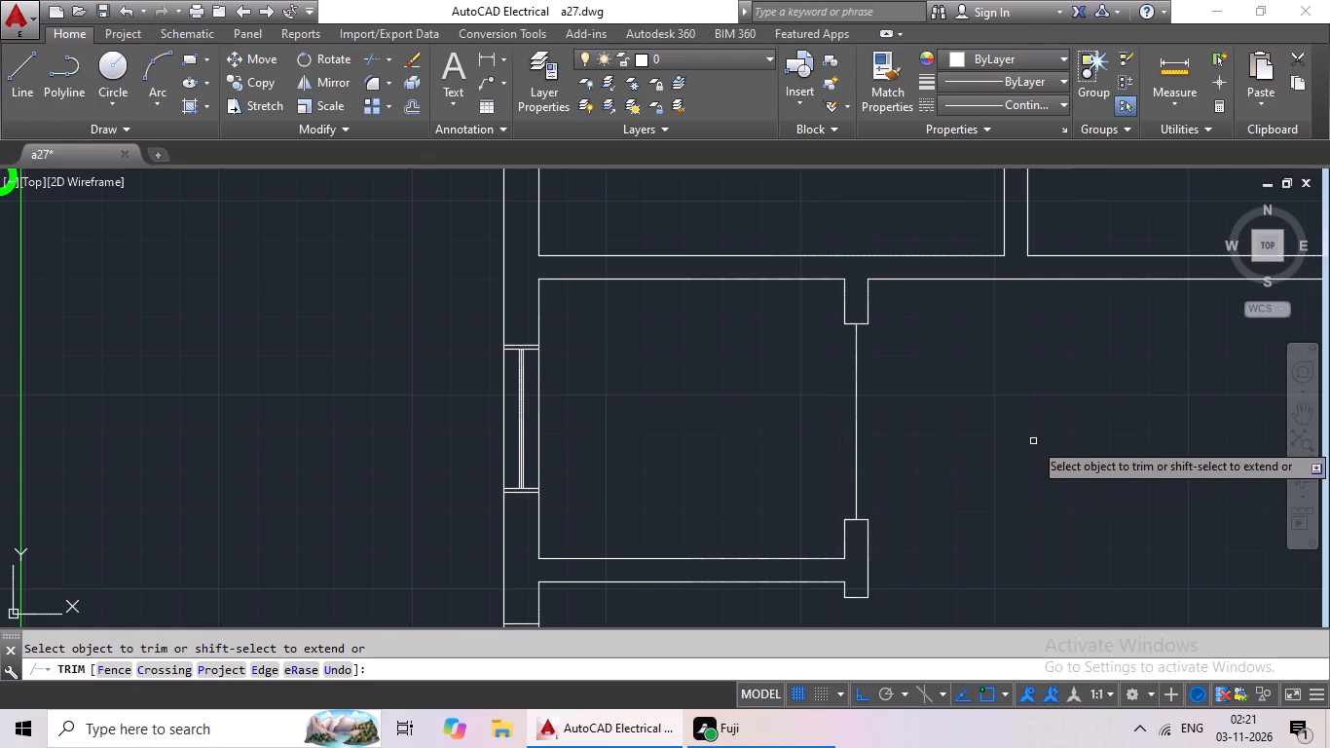
Trim both wall lines between the jambs of the left C.Bed door opening onto the dining area, above the kitchen.
{"action": "scroll", "coordinate": [1051, 464], "scroll_direction": "down", "scroll_amount": 3}
{"action": "middle_click_drag", "start_coordinate": [1037, 495], "coordinate": [910, 464]}
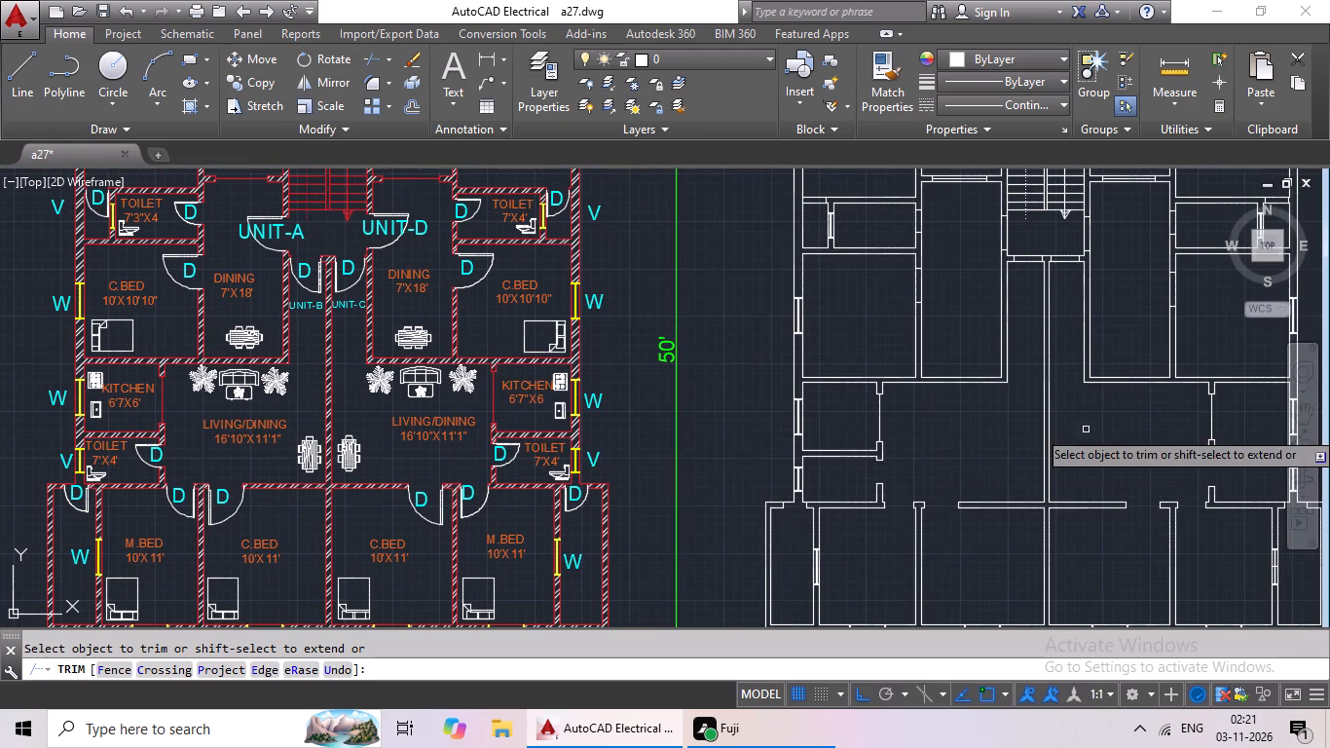
{"action": "middle_click_drag", "start_coordinate": [1156, 463], "coordinate": [903, 438]}
{"action": "middle_click_drag", "start_coordinate": [950, 313], "coordinate": [952, 341]}
{"action": "scroll", "coordinate": [691, 284], "scroll_direction": "up", "scroll_amount": 3}
{"action": "left_click_drag", "start_coordinate": [692, 276], "coordinate": [493, 315]}
{"action": "left_click", "coordinate": [492, 315]}
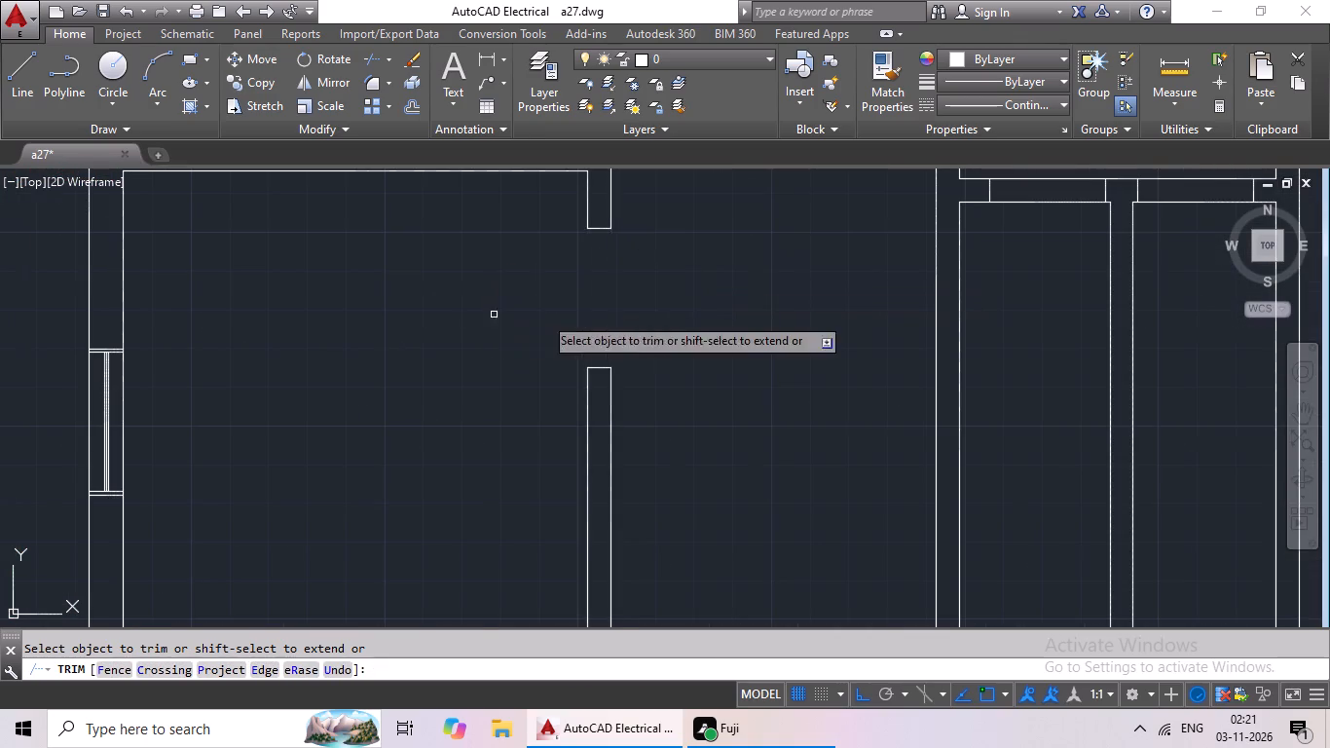
Trim the wall lines at the two side-by-side entrance openings of Unit-B and Unit-C below the stair.
{"action": "scroll", "coordinate": [734, 316], "scroll_direction": "down", "scroll_amount": 2}
{"action": "middle_click_drag", "start_coordinate": [734, 329], "coordinate": [647, 471]}
{"action": "scroll", "coordinate": [821, 405], "scroll_direction": "up", "scroll_amount": 4}
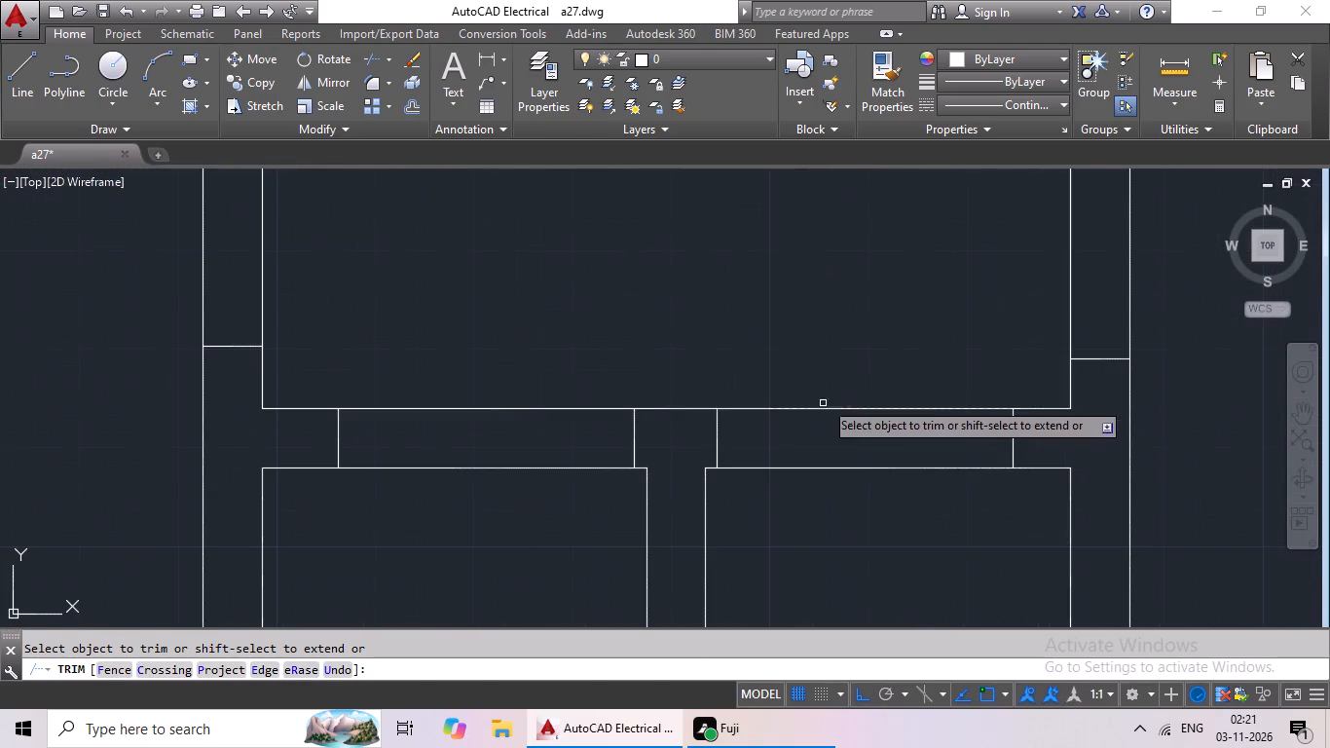
{"action": "left_click_drag", "start_coordinate": [832, 373], "coordinate": [832, 522]}
{"action": "left_click", "coordinate": [832, 520]}
{"action": "left_click_drag", "start_coordinate": [462, 344], "coordinate": [502, 541]}
{"action": "left_click", "coordinate": [505, 538]}
{"action": "scroll", "coordinate": [558, 505], "scroll_direction": "down", "scroll_amount": 1}
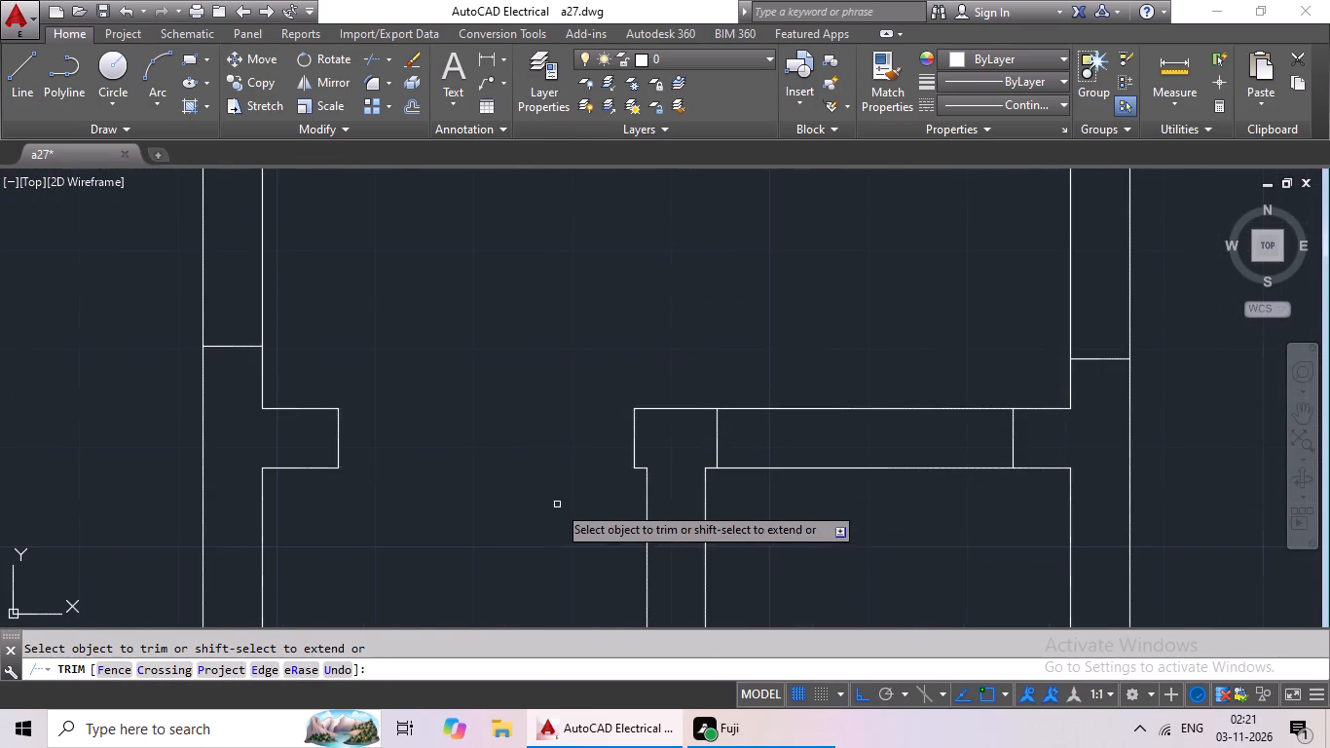
{"action": "scroll", "coordinate": [557, 505], "scroll_direction": "down", "scroll_amount": 1}
{"action": "left_click_drag", "start_coordinate": [681, 422], "coordinate": [681, 427]}
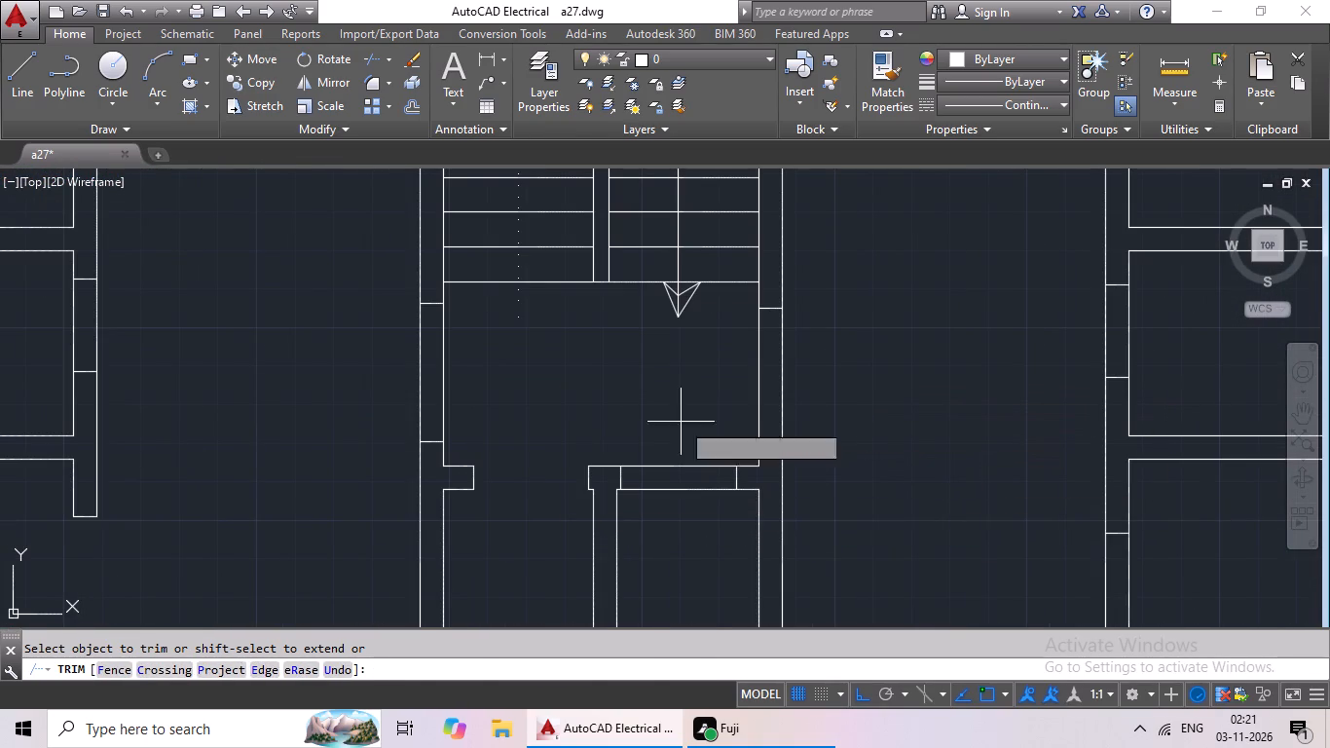
{"action": "left_click_drag", "start_coordinate": [681, 427], "coordinate": [681, 553]}
{"action": "left_click", "coordinate": [682, 551]}
Trim both wall lines at the Unit-D and Unit-A entrance openings on either side of the stair landing.
{"action": "left_click_drag", "start_coordinate": [900, 372], "coordinate": [732, 375]}
{"action": "left_click", "coordinate": [732, 375]}
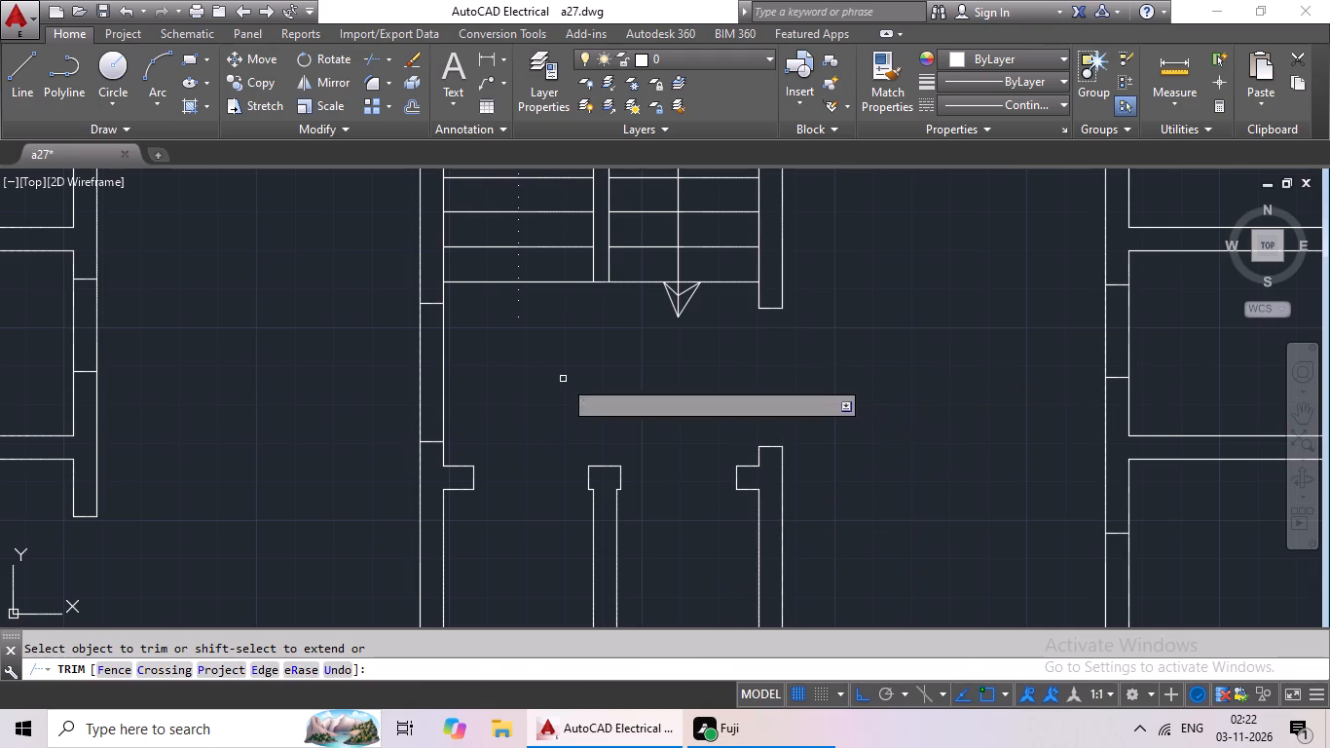
{"action": "left_click_drag", "start_coordinate": [567, 370], "coordinate": [391, 362]}
{"action": "left_click", "coordinate": [380, 369]}
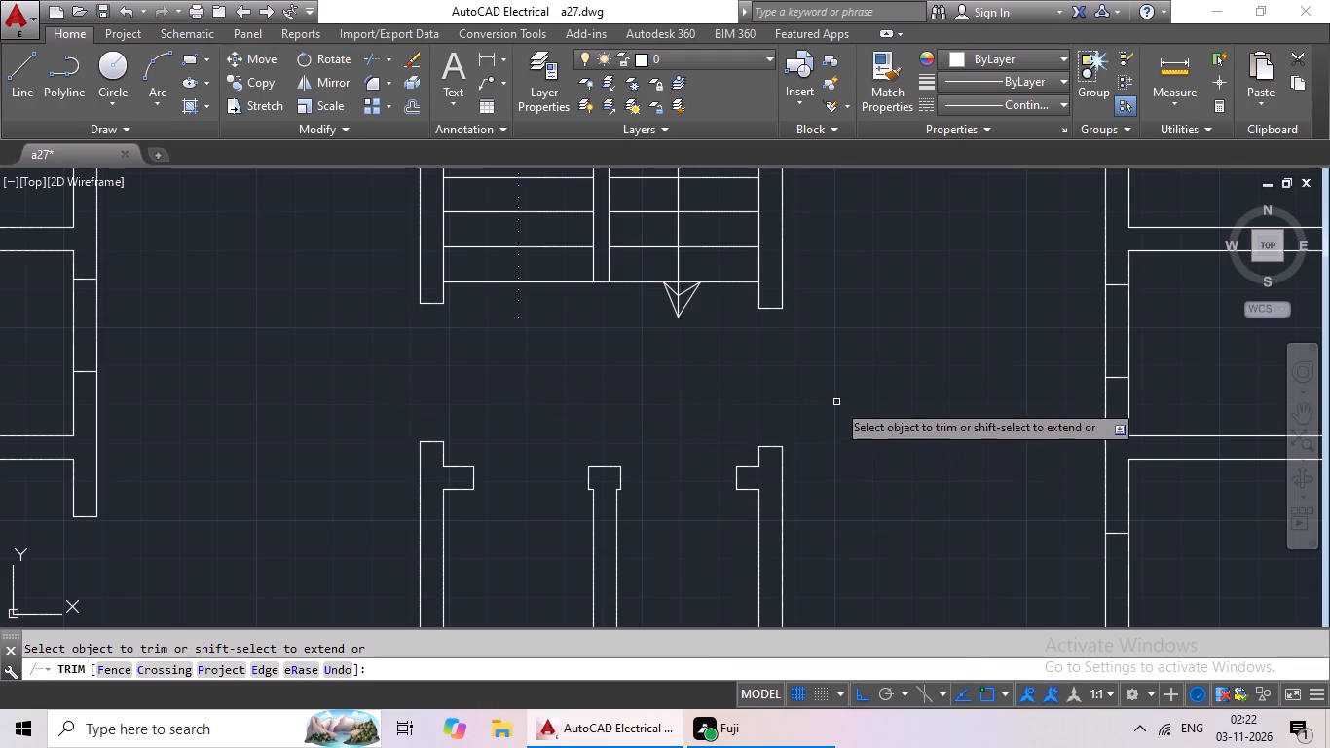
Trim both wall lines at the right C.Bed door opening and at the door opening of the toilet above it.
{"action": "scroll", "coordinate": [933, 394], "scroll_direction": "down", "scroll_amount": 2}
{"action": "middle_click_drag", "start_coordinate": [935, 394], "coordinate": [758, 368]}
{"action": "scroll", "coordinate": [850, 446], "scroll_direction": "up", "scroll_amount": 2}
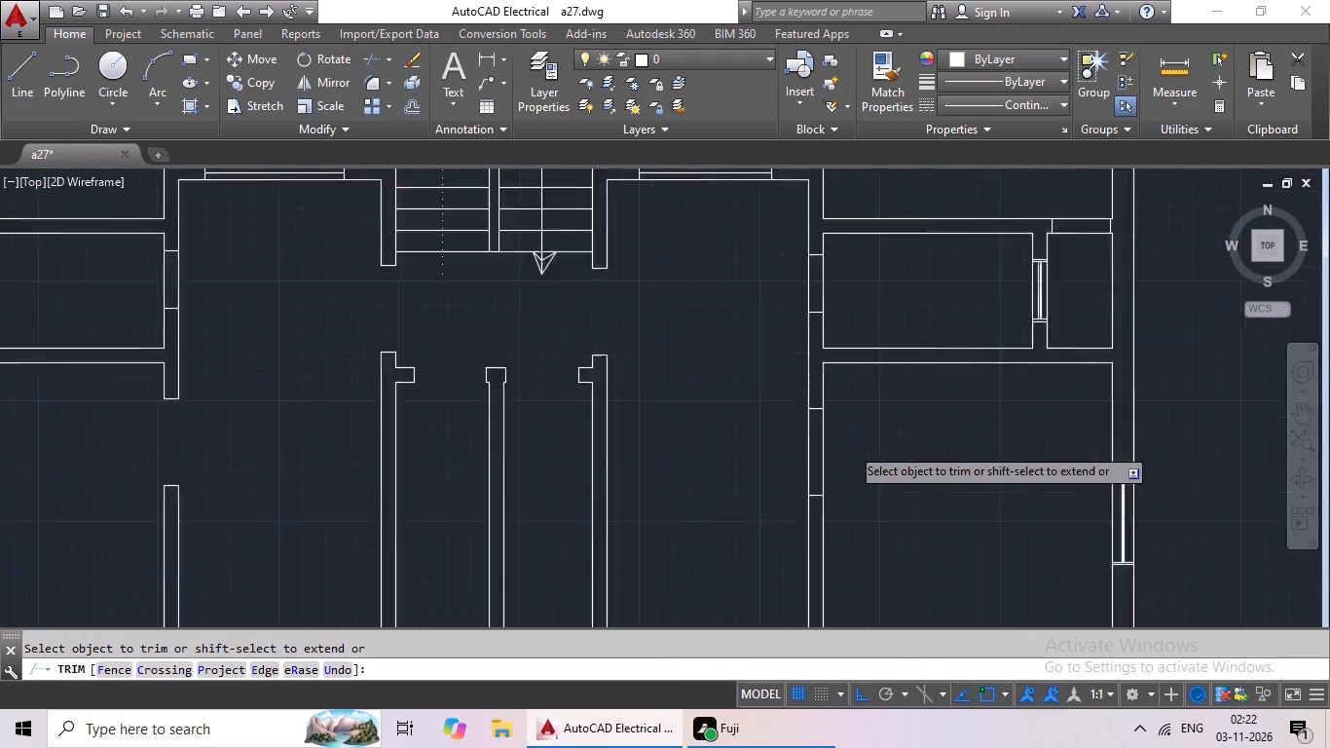
{"action": "scroll", "coordinate": [850, 446], "scroll_direction": "up", "scroll_amount": 1}
{"action": "left_click_drag", "start_coordinate": [858, 430], "coordinate": [644, 473]}
{"action": "left_click", "coordinate": [644, 472]}
{"action": "scroll", "coordinate": [860, 427], "scroll_direction": "down", "scroll_amount": 3}
{"action": "middle_click_drag", "start_coordinate": [873, 419], "coordinate": [864, 525]}
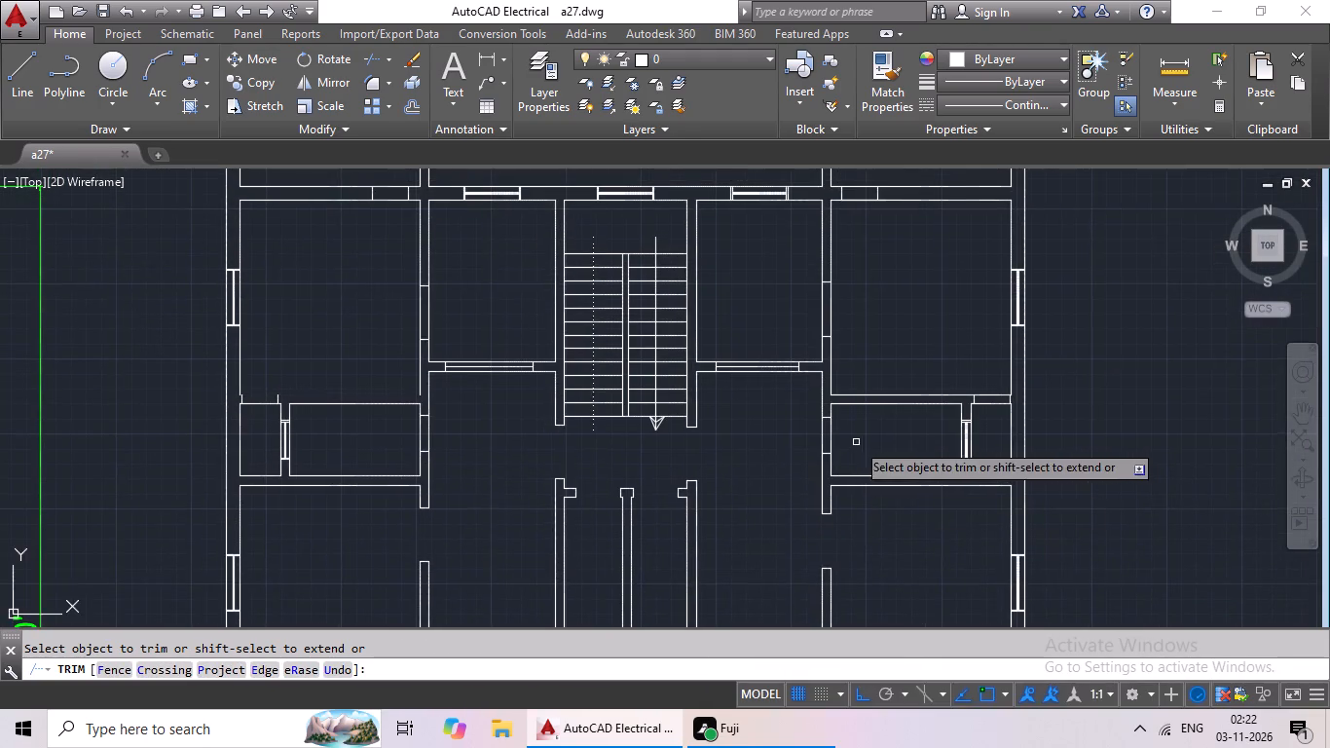
{"action": "scroll", "coordinate": [850, 442], "scroll_direction": "up", "scroll_amount": 3}
{"action": "left_click_drag", "start_coordinate": [857, 386], "coordinate": [697, 443]}
{"action": "left_click", "coordinate": [694, 445]}
Trim both wall faces at the upper-right kitchen opening, keeping its centre line, and both wall lines at the adjacent M.Bed door.
{"action": "scroll", "coordinate": [797, 440], "scroll_direction": "down", "scroll_amount": 3}
{"action": "middle_click_drag", "start_coordinate": [803, 439], "coordinate": [797, 524]}
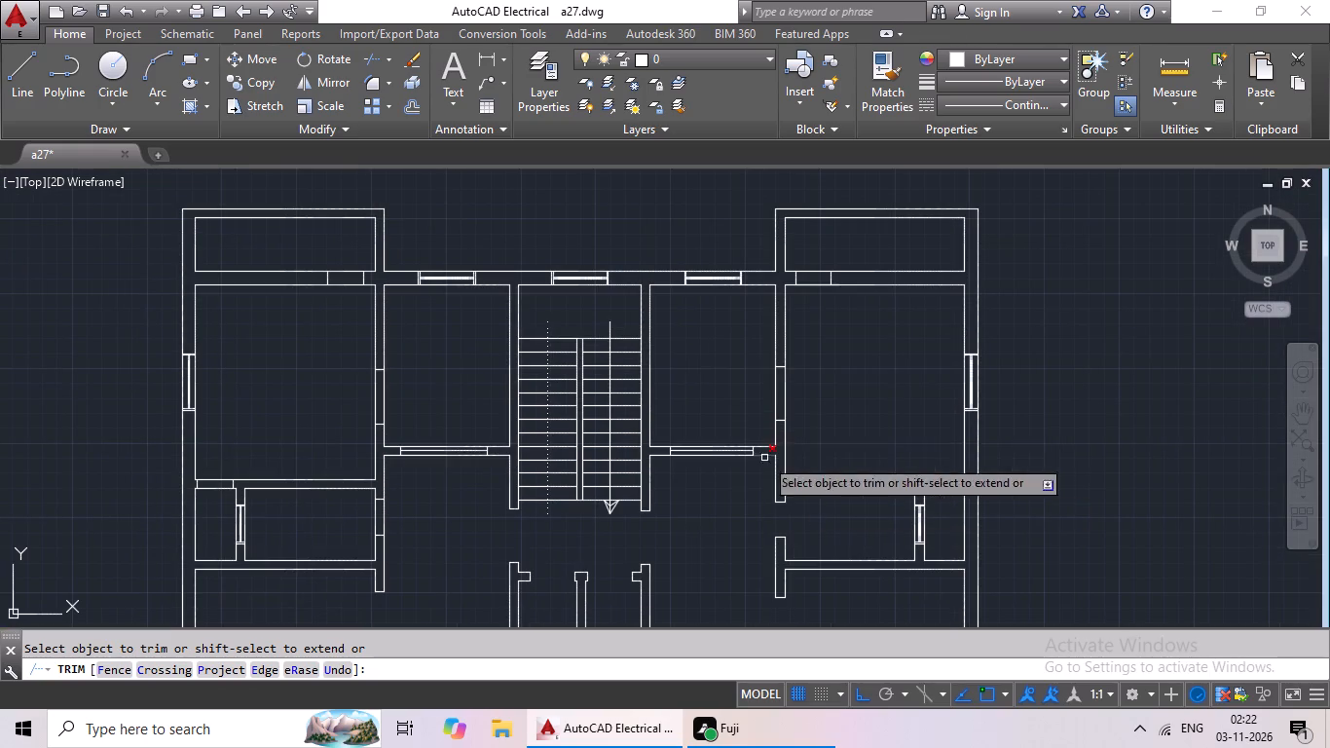
{"action": "scroll", "coordinate": [719, 455], "scroll_direction": "up", "scroll_amount": 5}
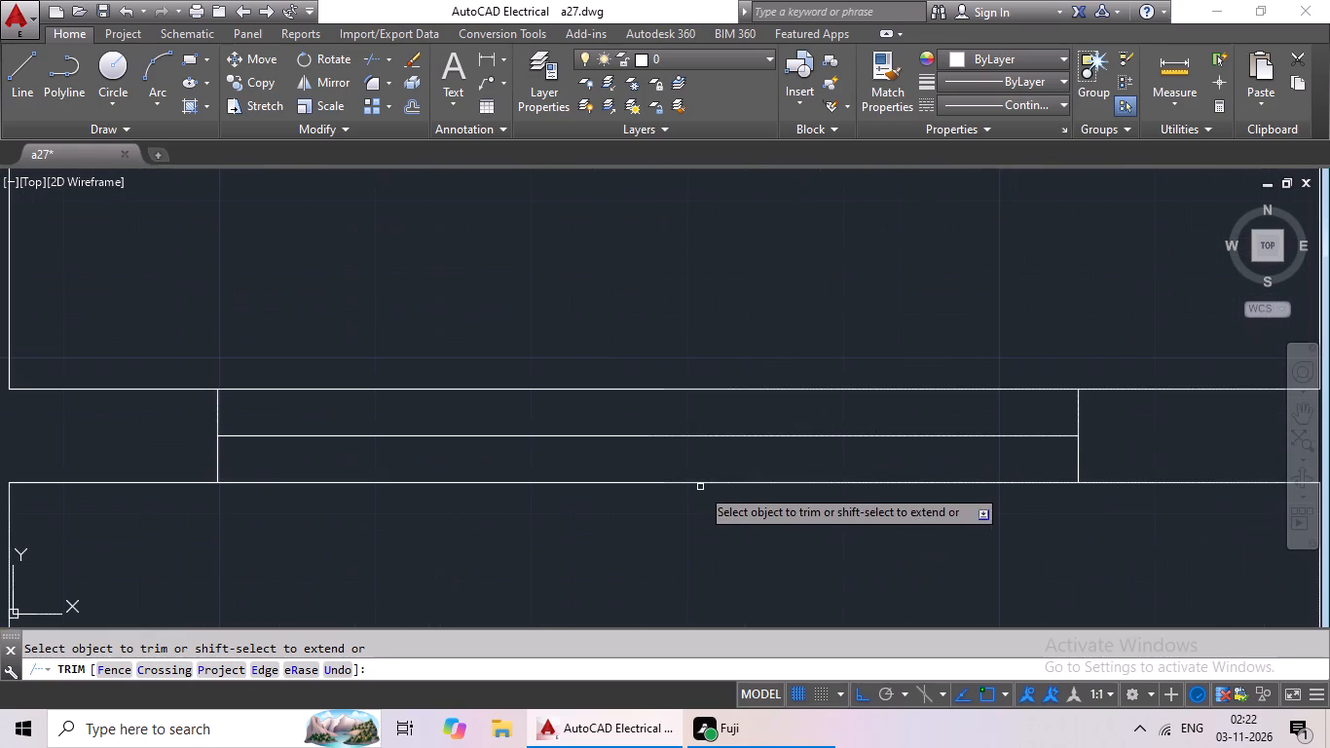
{"action": "left_click", "coordinate": [704, 484]}
{"action": "left_click", "coordinate": [779, 391]}
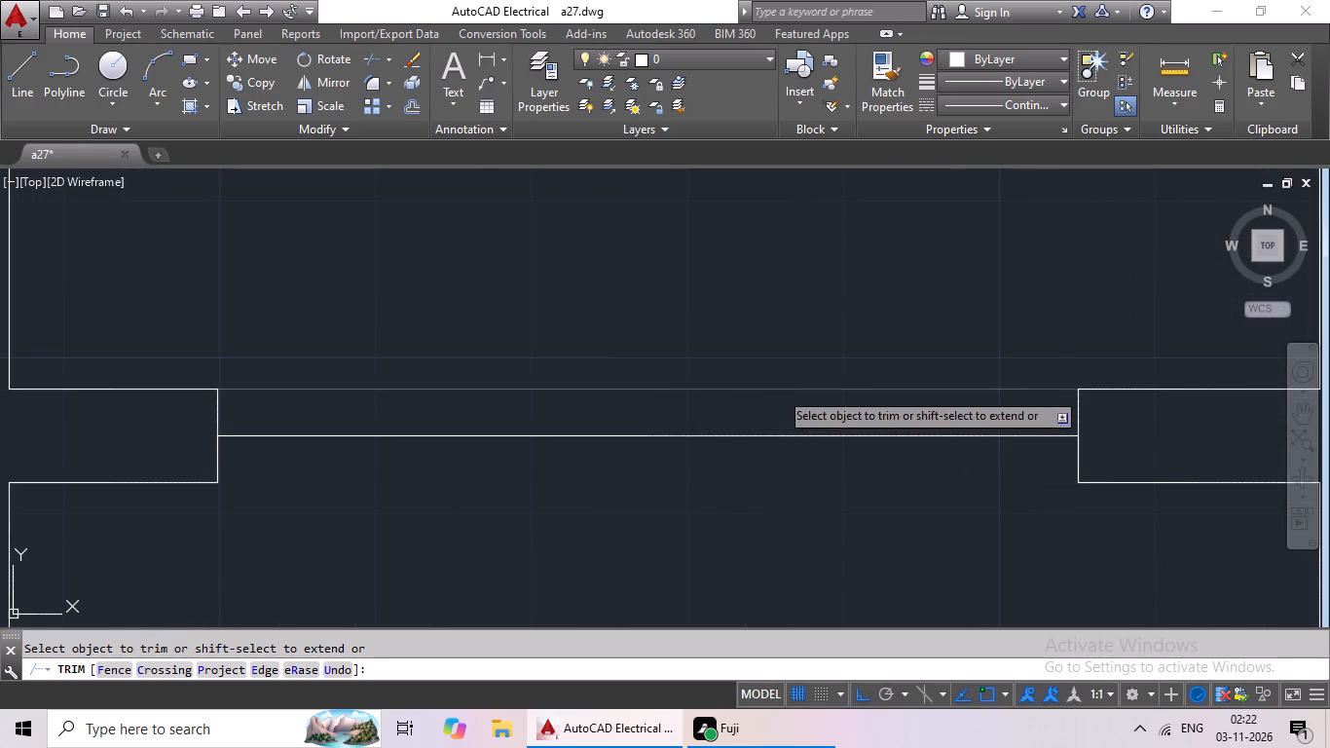
{"action": "scroll", "coordinate": [846, 427], "scroll_direction": "down", "scroll_amount": 3}
{"action": "middle_click_drag", "start_coordinate": [836, 489], "coordinate": [795, 558]}
{"action": "left_click_drag", "start_coordinate": [1019, 350], "coordinate": [919, 377]}
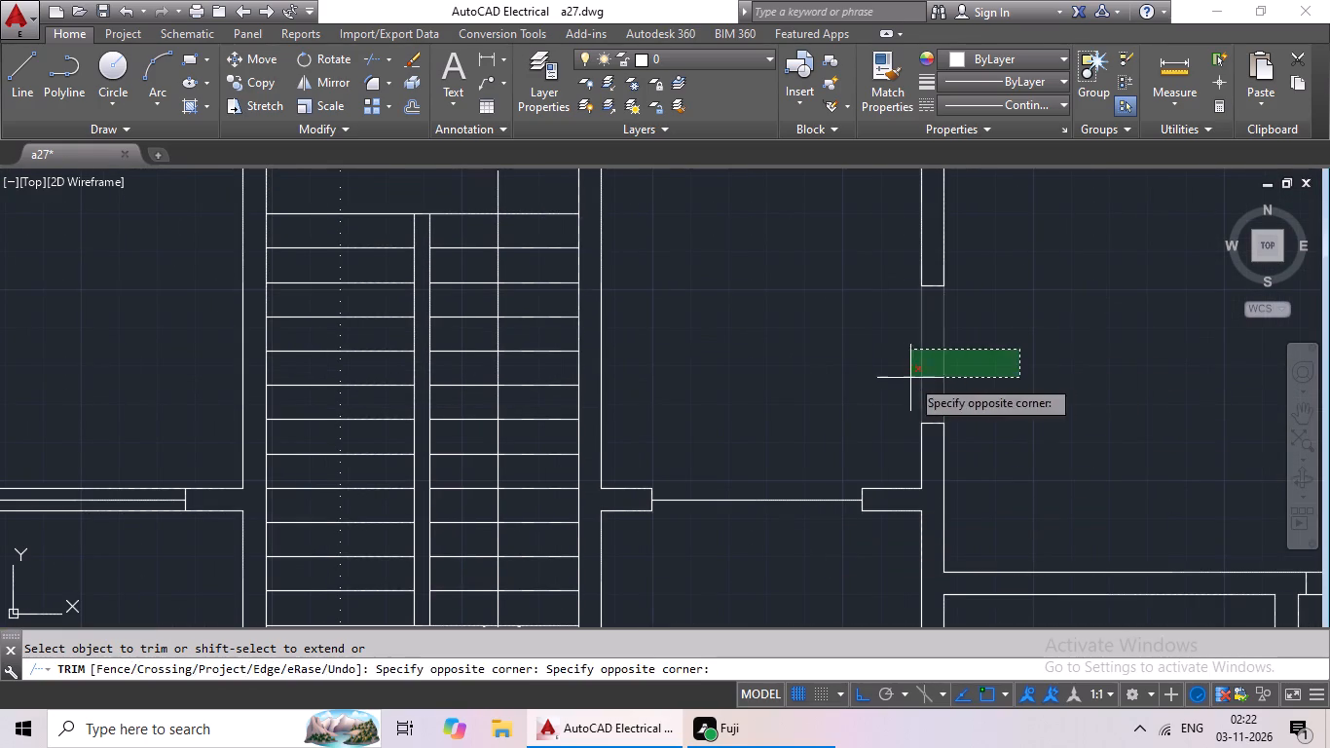
{"action": "left_click", "coordinate": [895, 381]}
Trim the upper-left toilet's door opening onto the dining area and the M.Bed door opening to the narrow space beside that toilet.
{"action": "scroll", "coordinate": [999, 373], "scroll_direction": "down", "scroll_amount": 3}
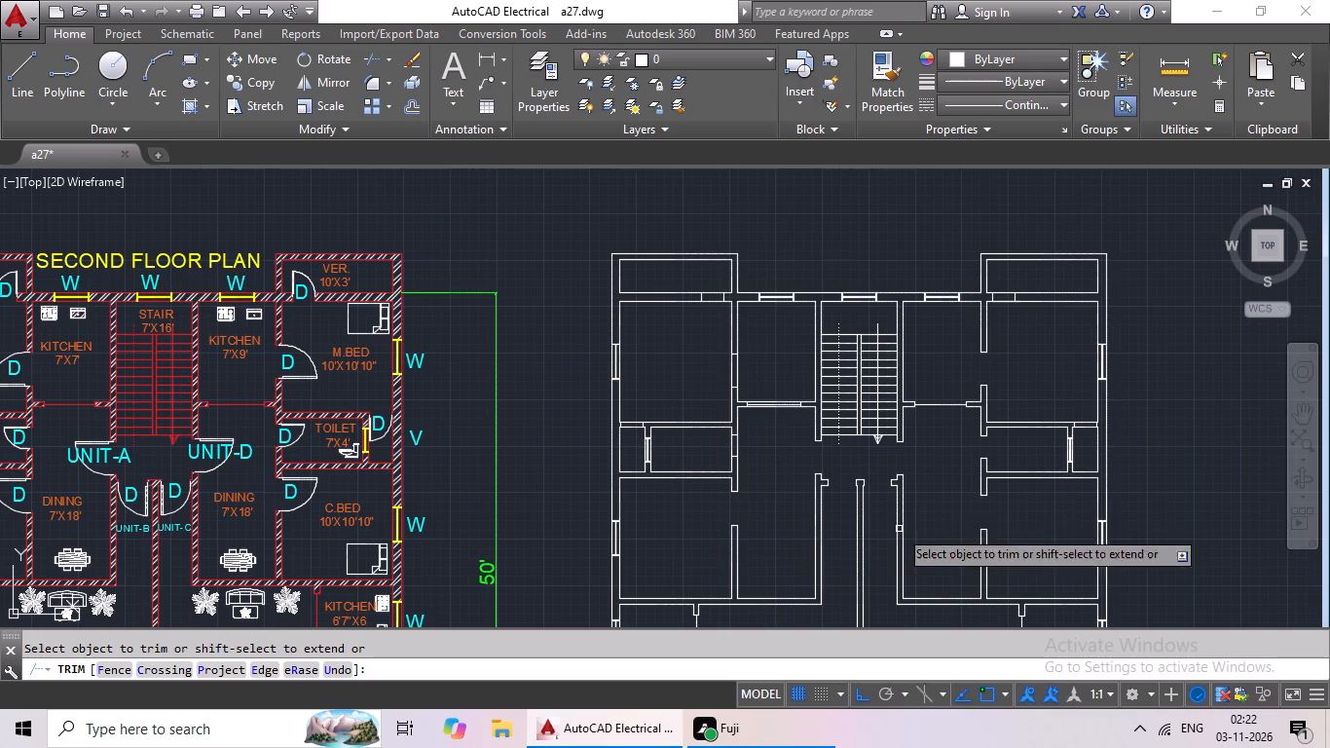
{"action": "scroll", "coordinate": [768, 459], "scroll_direction": "up", "scroll_amount": 4}
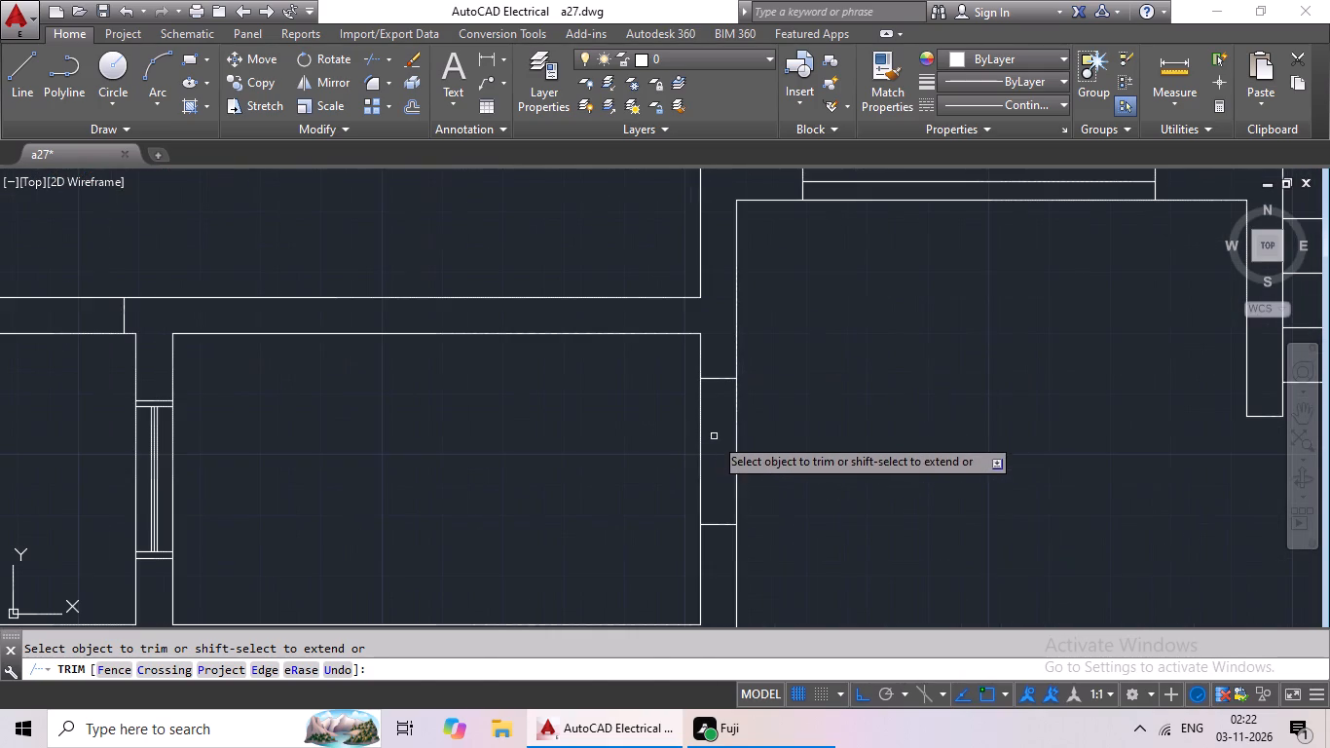
{"action": "left_click_drag", "start_coordinate": [768, 420], "coordinate": [639, 445]}
{"action": "left_click", "coordinate": [638, 446]}
{"action": "scroll", "coordinate": [803, 450], "scroll_direction": "down", "scroll_amount": 2}
{"action": "middle_click_drag", "start_coordinate": [883, 422], "coordinate": [823, 504]}
{"action": "scroll", "coordinate": [477, 473], "scroll_direction": "up", "scroll_amount": 2}
{"action": "left_click_drag", "start_coordinate": [419, 428], "coordinate": [388, 535]}
{"action": "left_click", "coordinate": [388, 535]}
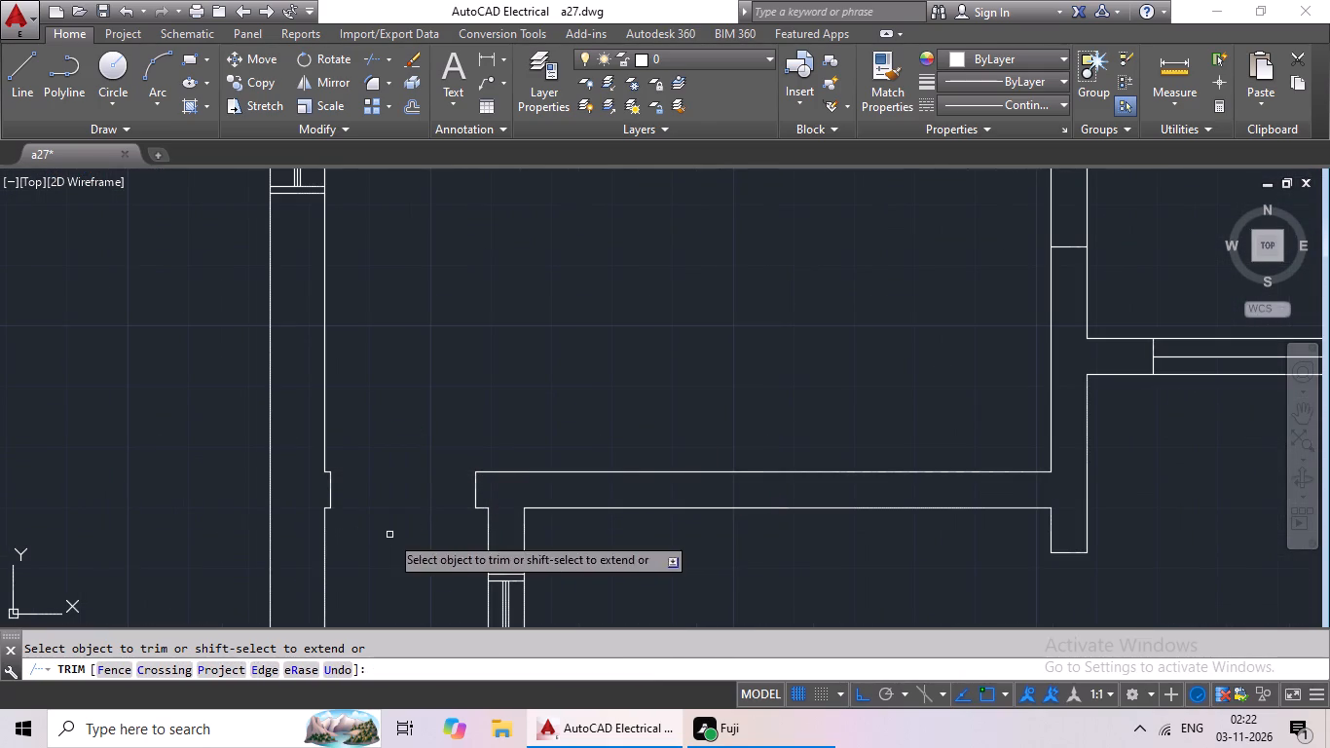
Trim both wall faces at the upper-left kitchen opening, keeping its centre line, and both wall lines at the adjacent M.Bed door.
{"action": "scroll", "coordinate": [517, 496], "scroll_direction": "down", "scroll_amount": 2}
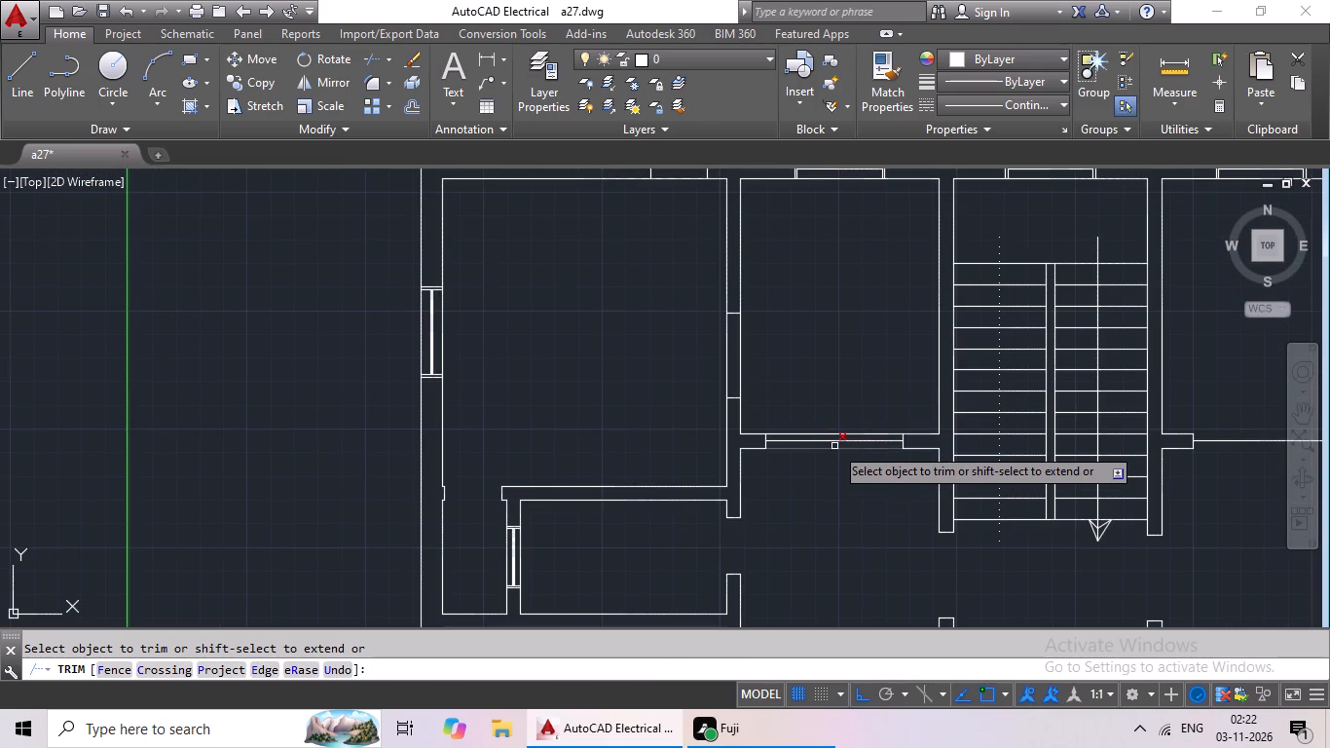
{"action": "left_click", "coordinate": [834, 446]}
{"action": "left_click", "coordinate": [822, 435]}
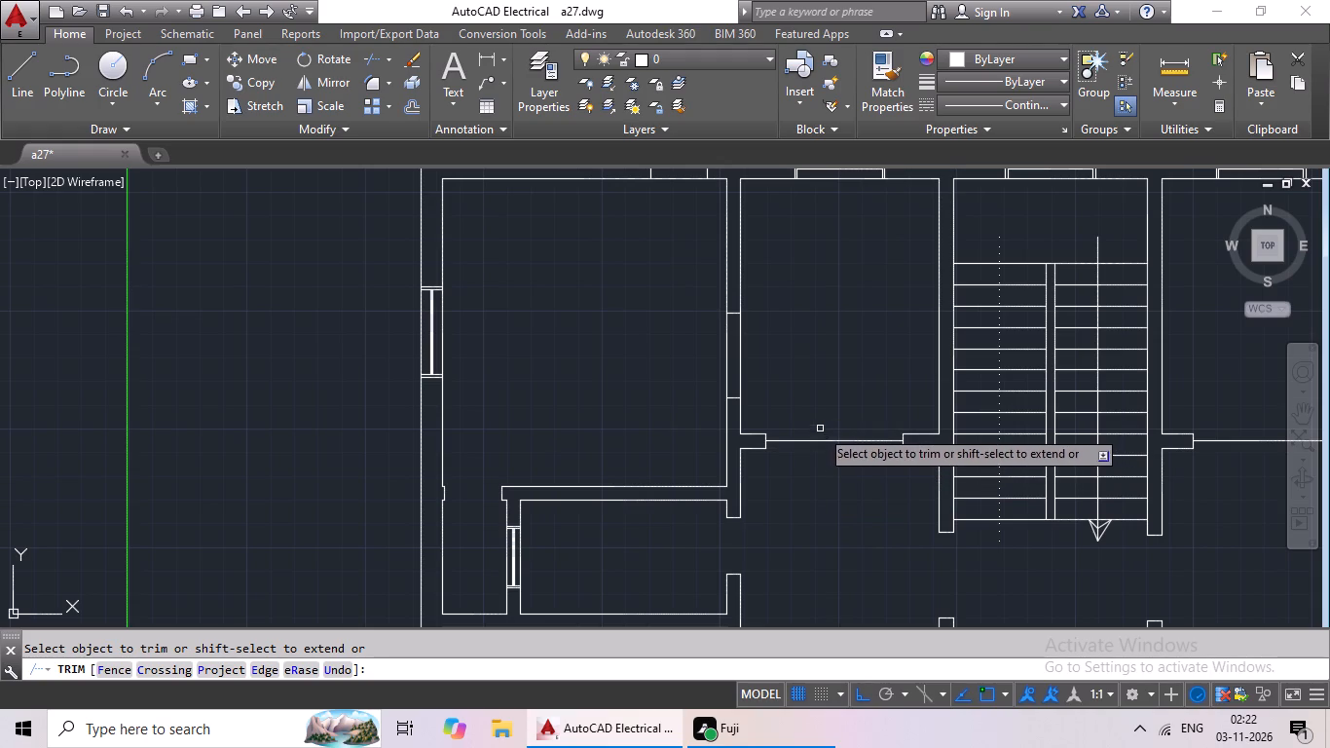
{"action": "left_click_drag", "start_coordinate": [775, 318], "coordinate": [640, 351]}
{"action": "left_click", "coordinate": [640, 351]}
Trim both wall lines at the upper-left and upper-right veranda door openings.
{"action": "middle_click_drag", "start_coordinate": [758, 331], "coordinate": [739, 496]}
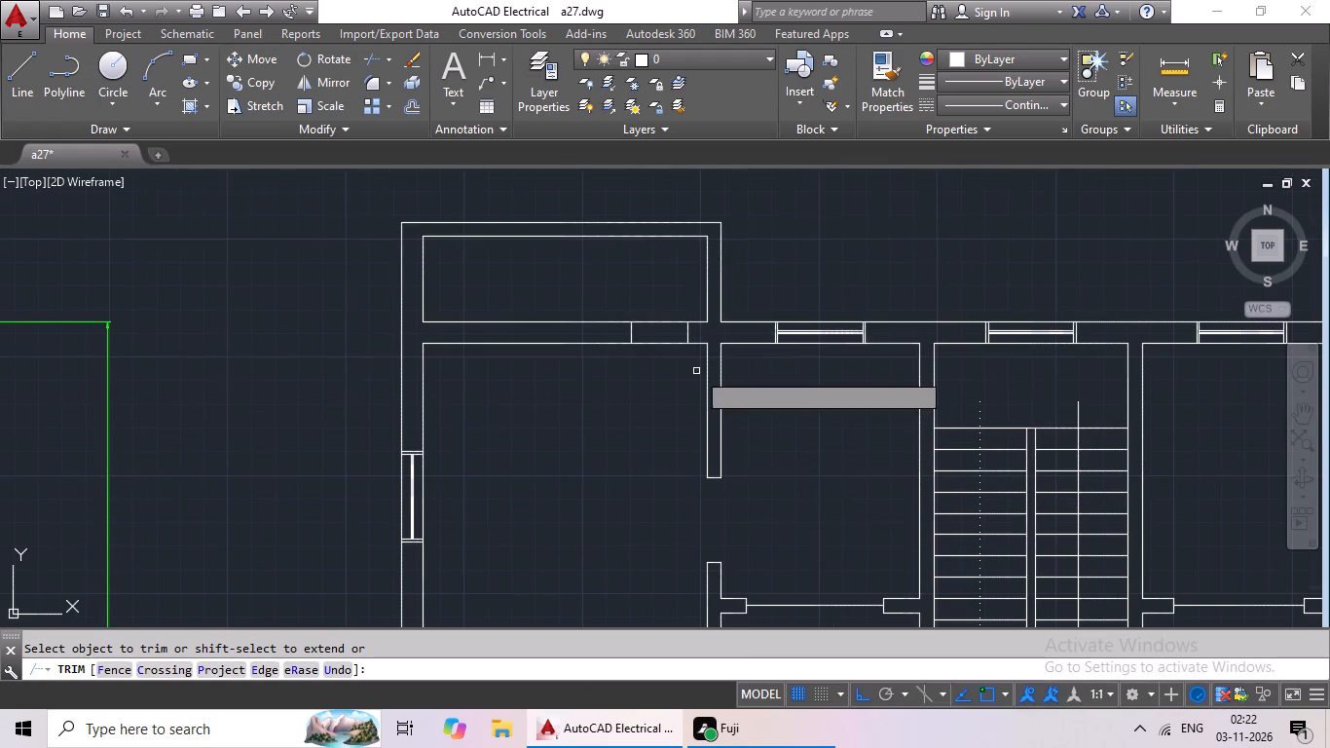
{"action": "left_click_drag", "start_coordinate": [672, 293], "coordinate": [639, 375]}
{"action": "left_click", "coordinate": [639, 375]}
{"action": "scroll", "coordinate": [791, 396], "scroll_direction": "down", "scroll_amount": 1}
{"action": "middle_click_drag", "start_coordinate": [792, 396], "coordinate": [560, 420]}
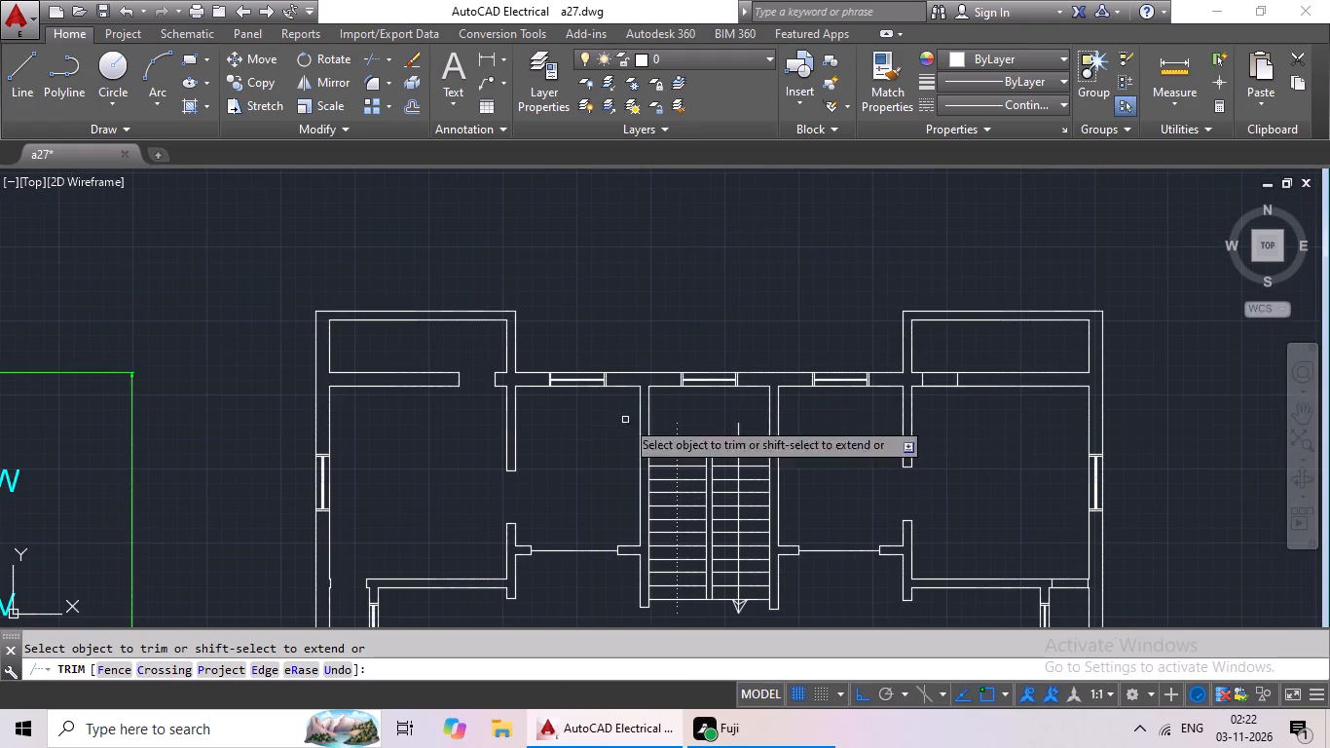
{"action": "scroll", "coordinate": [934, 373], "scroll_direction": "up", "scroll_amount": 2}
{"action": "left_click_drag", "start_coordinate": [959, 348], "coordinate": [944, 432]}
{"action": "left_click", "coordinate": [944, 432]}
Trim the upper-right M.Bed door opening to the narrow space beside the toilet and end the Trim command.
{"action": "scroll", "coordinate": [1022, 468], "scroll_direction": "down", "scroll_amount": 1}
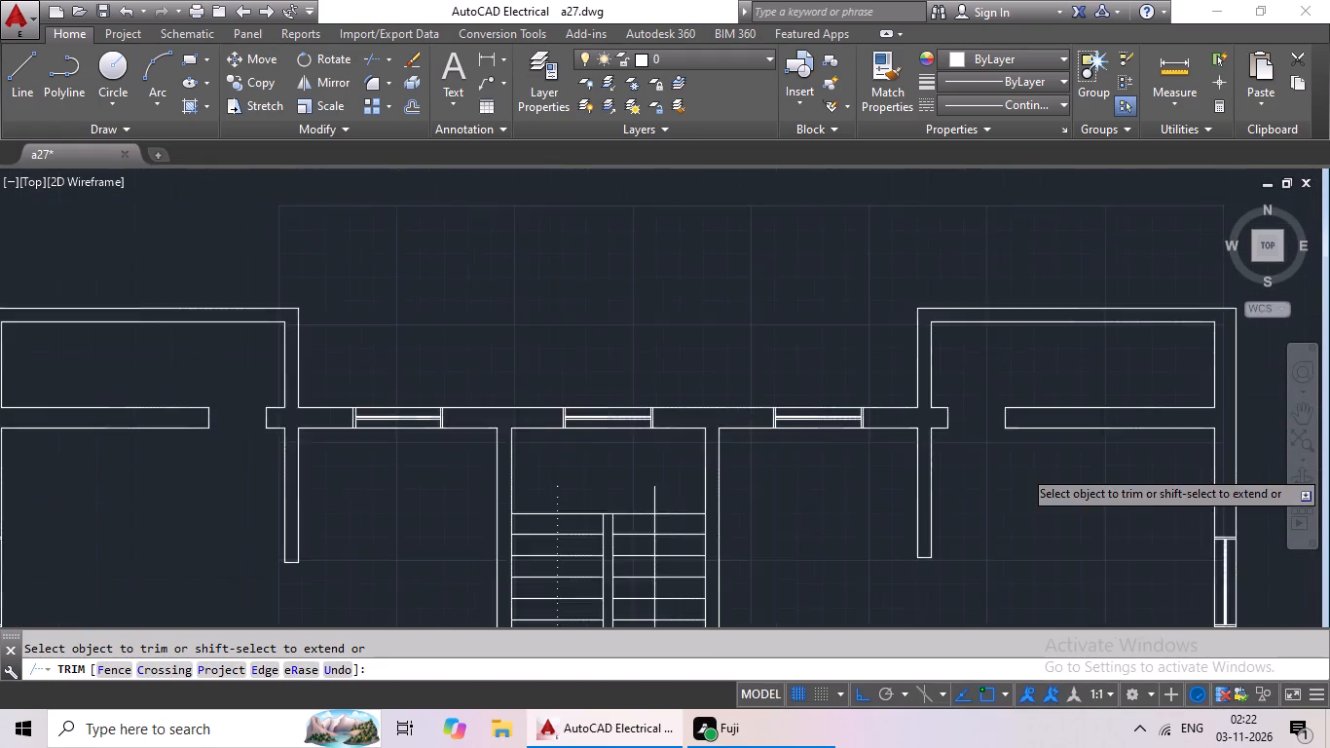
{"action": "scroll", "coordinate": [1022, 468], "scroll_direction": "down", "scroll_amount": 1}
{"action": "middle_click_drag", "start_coordinate": [1023, 483], "coordinate": [978, 347]}
{"action": "scroll", "coordinate": [990, 391], "scroll_direction": "down", "scroll_amount": 1}
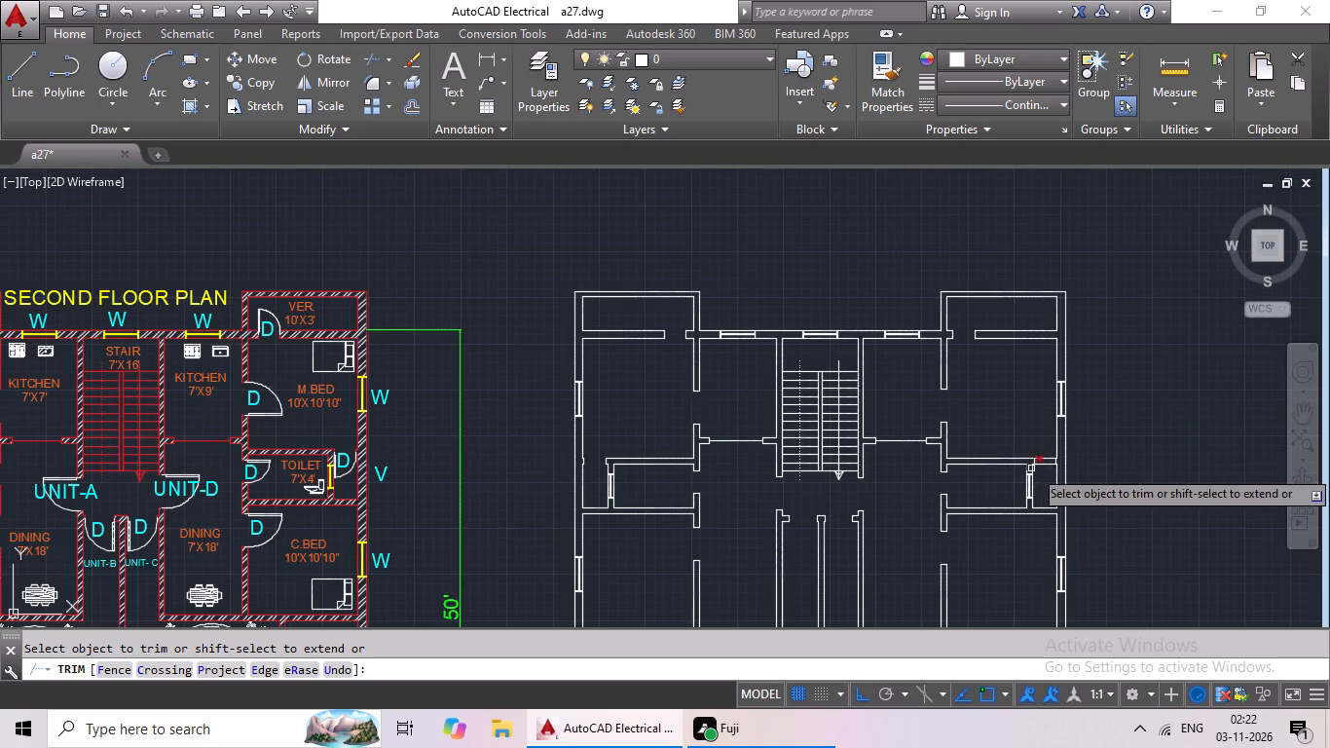
{"action": "scroll", "coordinate": [1039, 468], "scroll_direction": "up", "scroll_amount": 4}
{"action": "left_click_drag", "start_coordinate": [1059, 398], "coordinate": [1046, 488]}
{"action": "left_click", "coordinate": [1046, 488]}
{"action": "scroll", "coordinate": [1088, 420], "scroll_direction": "down", "scroll_amount": 4}
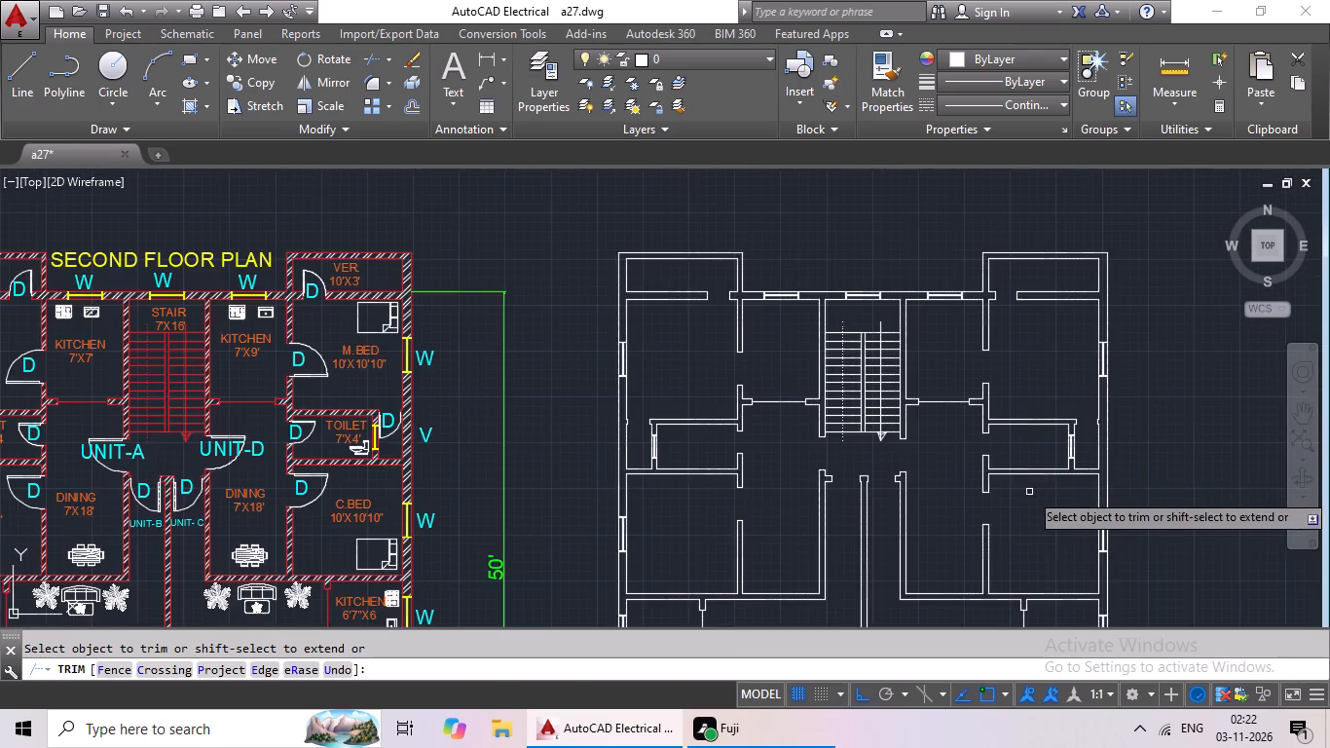
{"action": "middle_click_drag", "start_coordinate": [1021, 516], "coordinate": [1001, 355]}
{"action": "scroll", "coordinate": [983, 371], "scroll_direction": "down", "scroll_amount": 1}
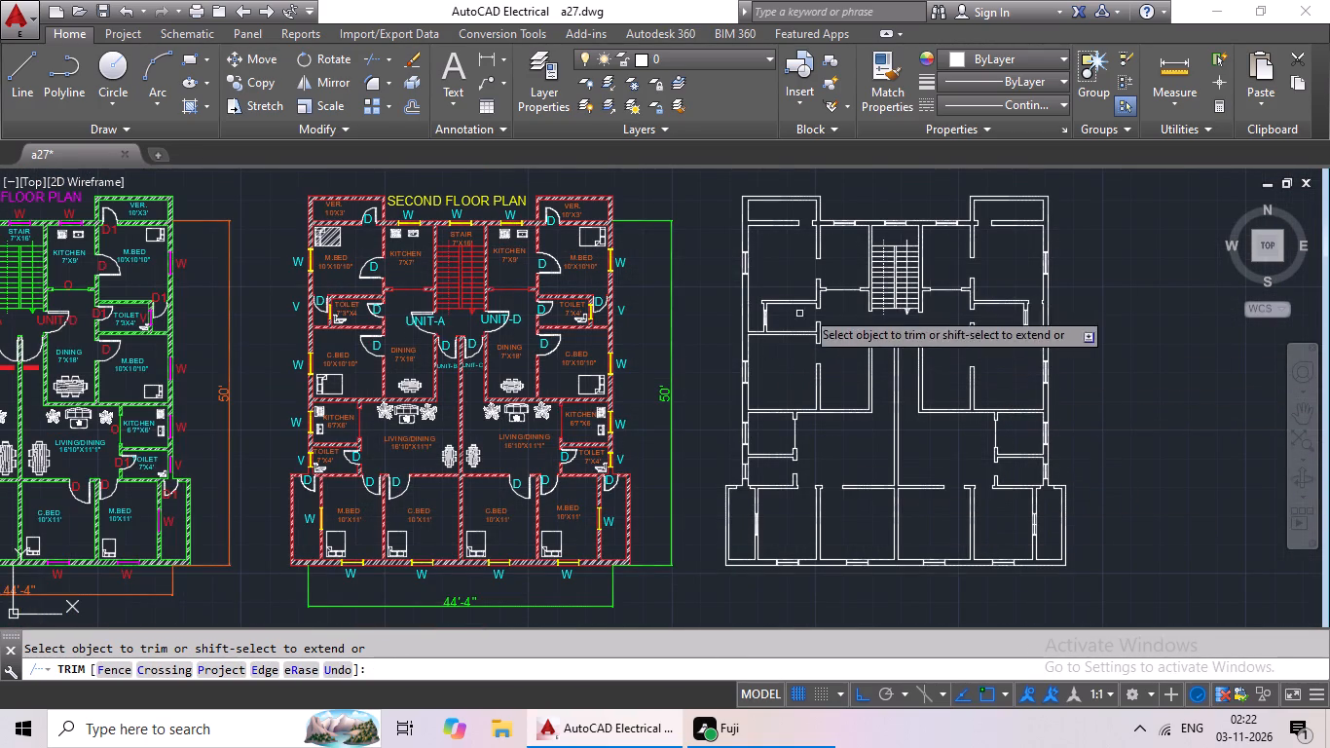
{"action": "scroll", "coordinate": [1072, 244], "scroll_direction": "up", "scroll_amount": 1}
{"action": "key", "text": "Escape"}
{"action": "scroll", "coordinate": [1053, 271], "scroll_direction": "down", "scroll_amount": 1}
{"action": "key", "text": "Escape"}
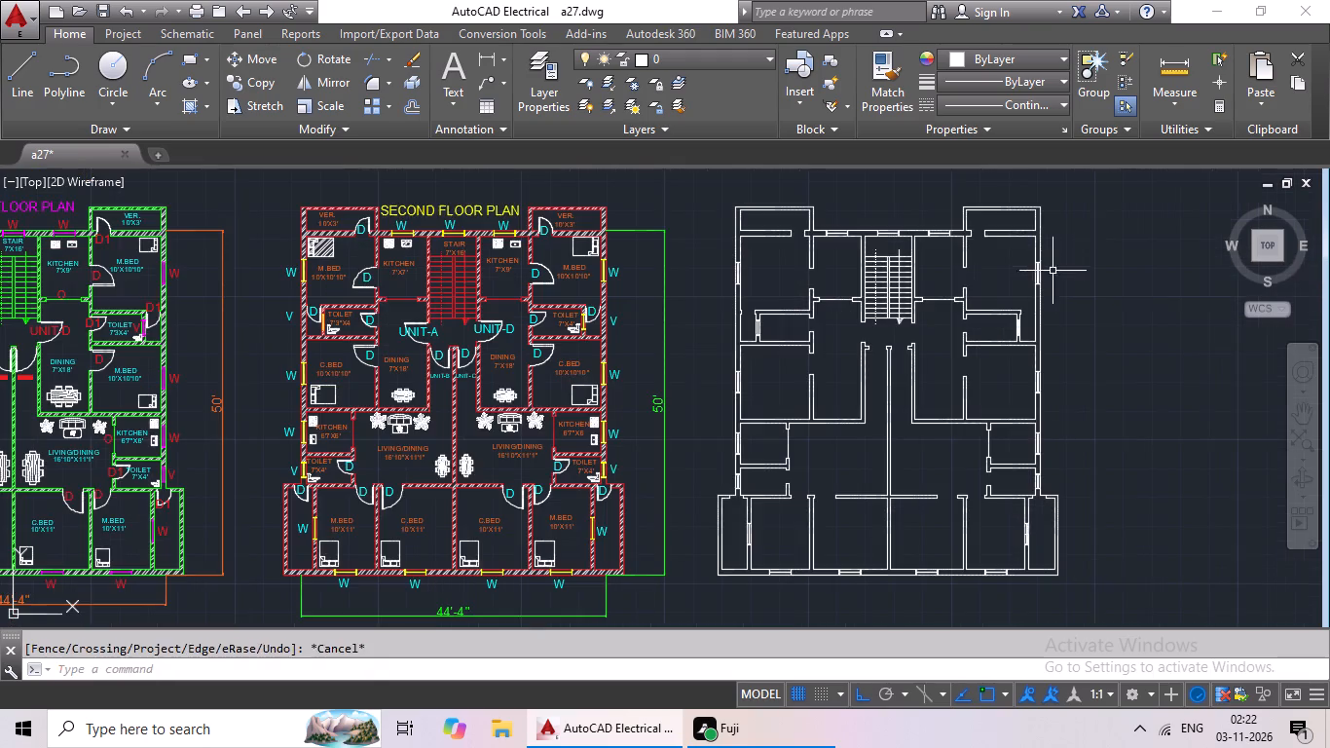
Select the upper-right veranda walls, the M.Bed partition beside the kitchen, the kitchen opening line and the adjoining toilet wall.
{"action": "middle_click_drag", "start_coordinate": [1073, 245], "coordinate": [965, 326]}
{"action": "scroll", "coordinate": [936, 289], "scroll_direction": "up", "scroll_amount": 3}
{"action": "left_click_drag", "start_coordinate": [989, 234], "coordinate": [760, 420]}
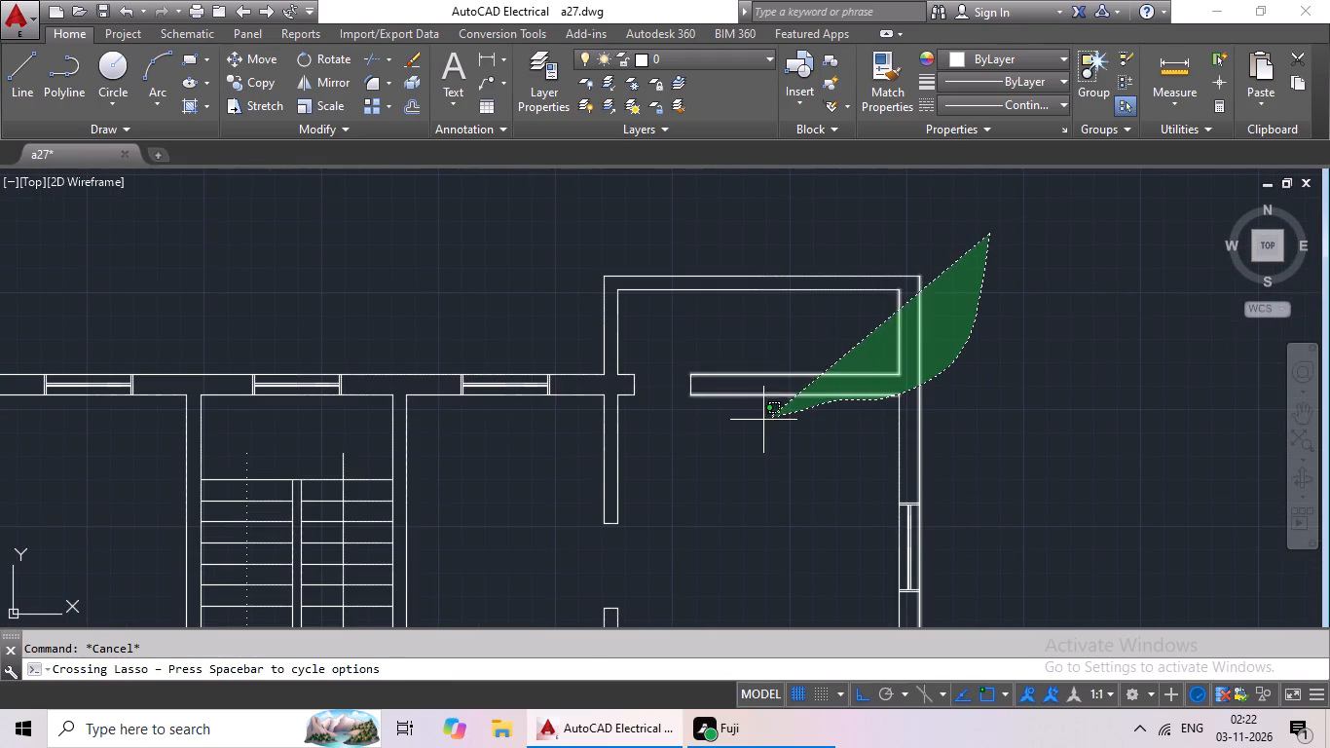
{"action": "left_click_drag", "start_coordinate": [760, 420], "coordinate": [605, 231]}
{"action": "middle_click_drag", "start_coordinate": [640, 427], "coordinate": [680, 269]}
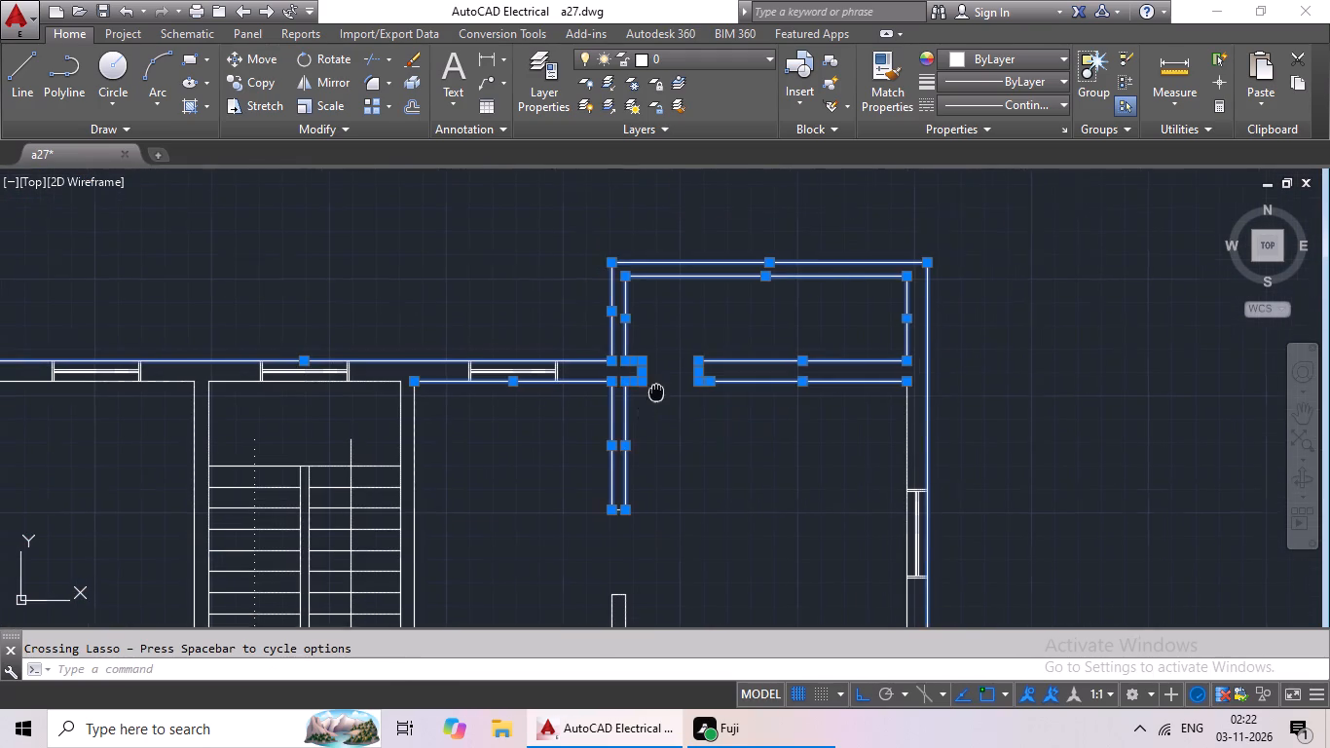
{"action": "middle_click_drag", "start_coordinate": [680, 269], "coordinate": [683, 262]}
{"action": "left_click_drag", "start_coordinate": [725, 288], "coordinate": [609, 278]}
{"action": "left_click_drag", "start_coordinate": [733, 372], "coordinate": [589, 427]}
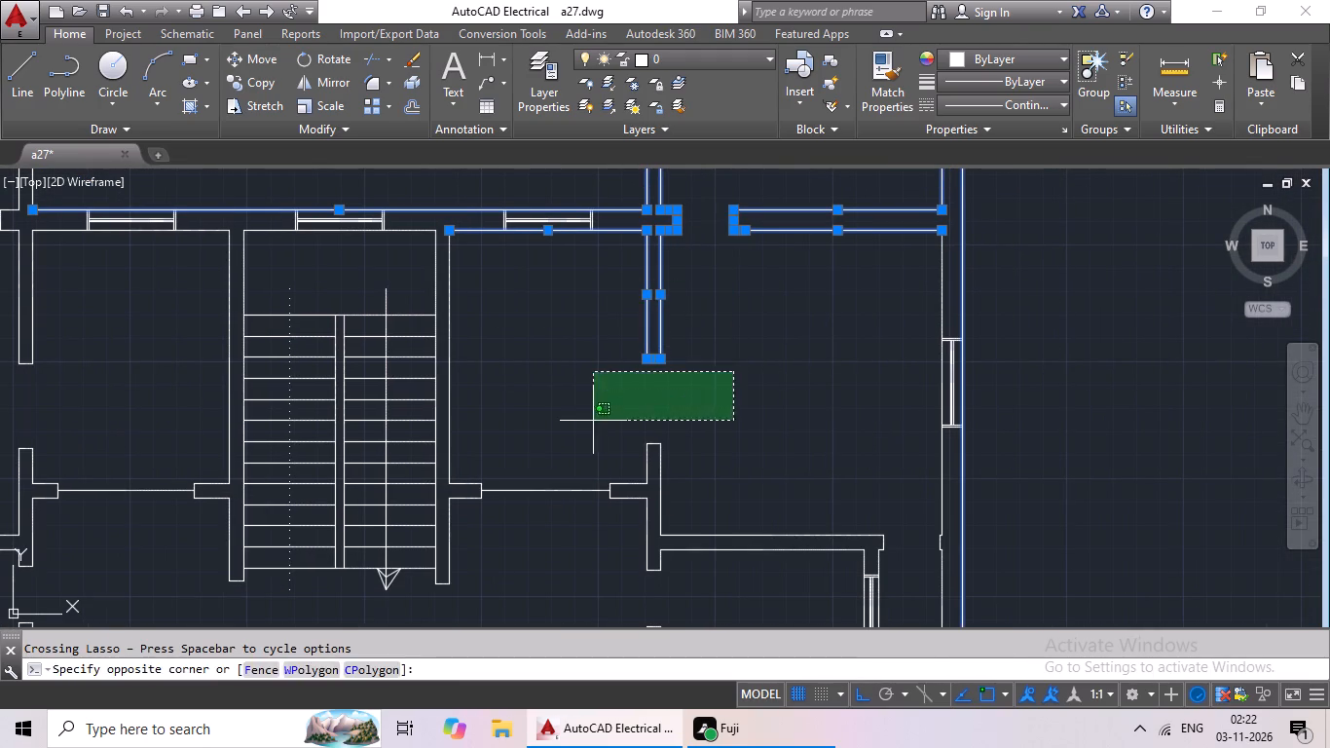
{"action": "left_click_drag", "start_coordinate": [589, 427], "coordinate": [725, 542]}
Add the staircase side walls, all stair treads, the direction lines and the adjoining kitchen opening lines to the selection.
{"action": "left_click_drag", "start_coordinate": [602, 433], "coordinate": [531, 539]}
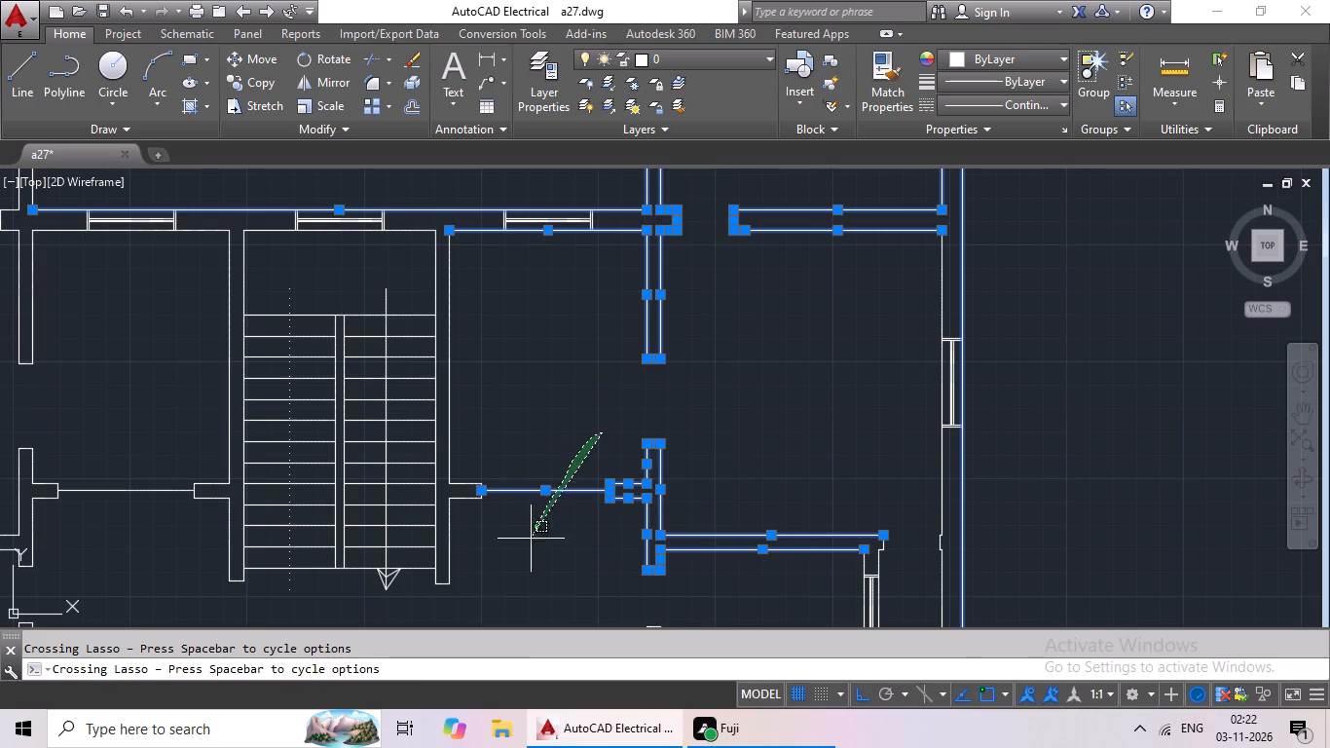
{"action": "left_click_drag", "start_coordinate": [531, 539], "coordinate": [357, 582]}
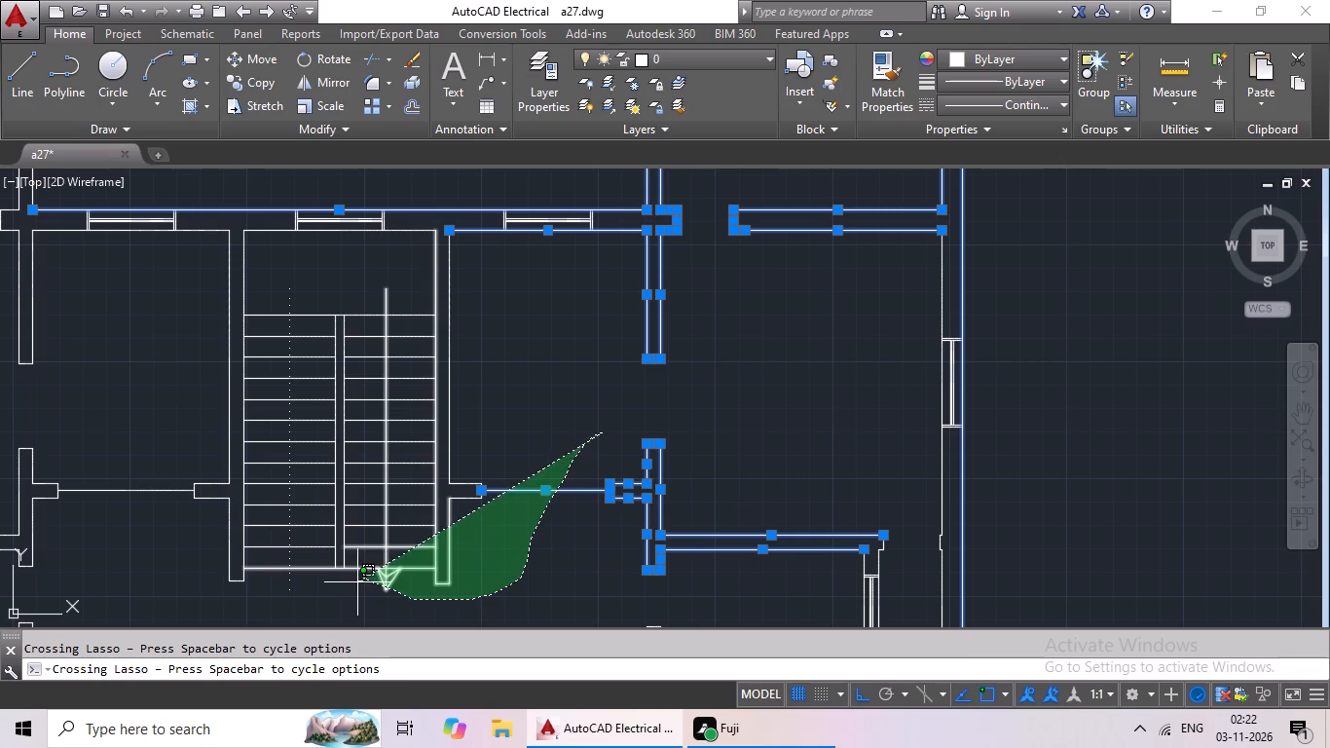
{"action": "left_click_drag", "start_coordinate": [357, 582], "coordinate": [174, 336]}
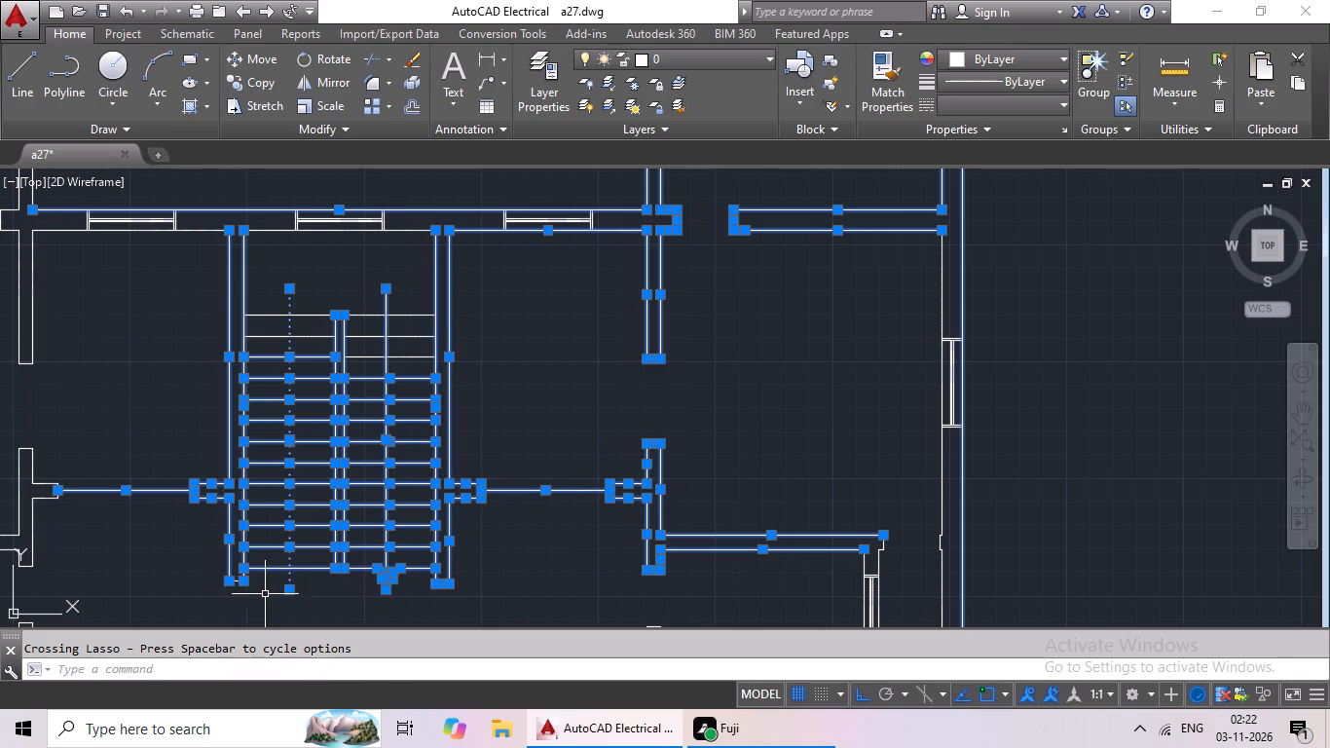
{"action": "scroll", "coordinate": [265, 577], "scroll_direction": "up", "scroll_amount": 2}
{"action": "middle_click_drag", "start_coordinate": [267, 575], "coordinate": [468, 423]}
{"action": "left_click_drag", "start_coordinate": [463, 429], "coordinate": [351, 404]}
{"action": "scroll", "coordinate": [375, 412], "scroll_direction": "down", "scroll_amount": 2}
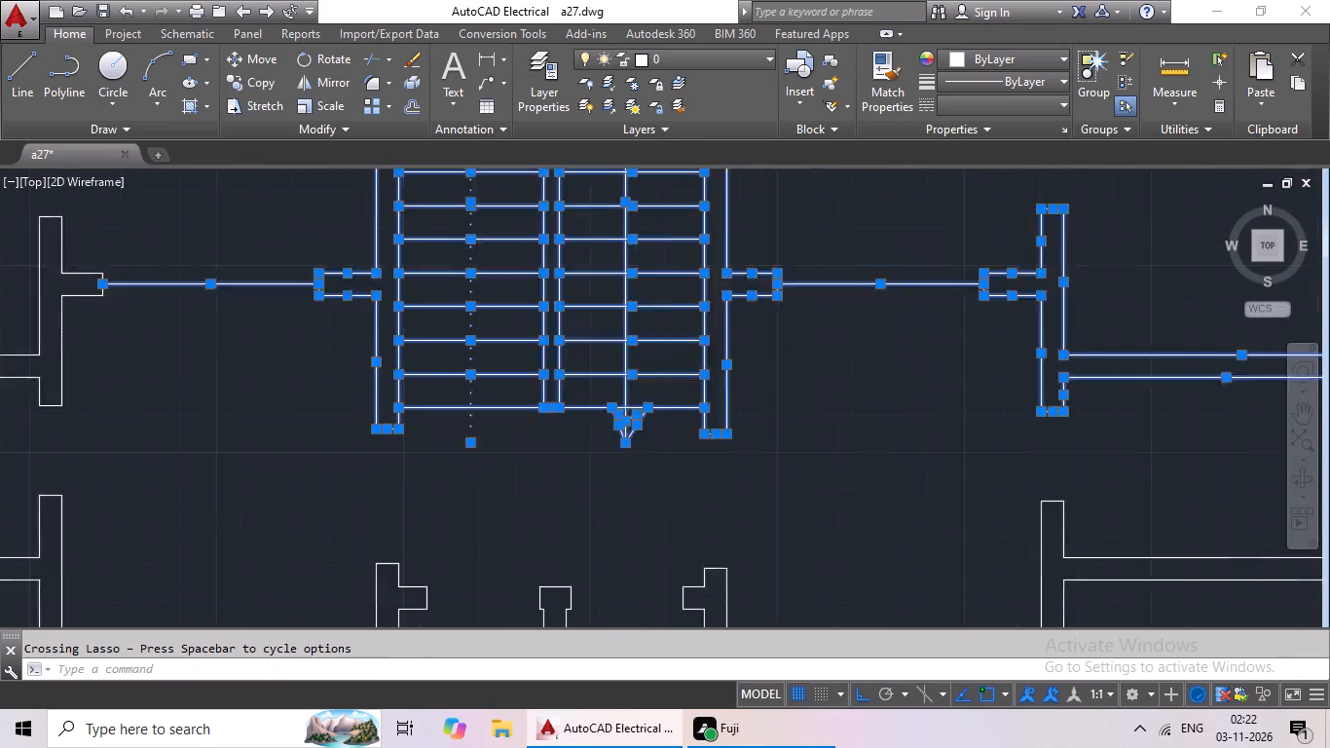
{"action": "scroll", "coordinate": [376, 415], "scroll_direction": "down", "scroll_amount": 1}
{"action": "middle_click_drag", "start_coordinate": [405, 450], "coordinate": [441, 521]}
{"action": "scroll", "coordinate": [557, 280], "scroll_direction": "up", "scroll_amount": 2}
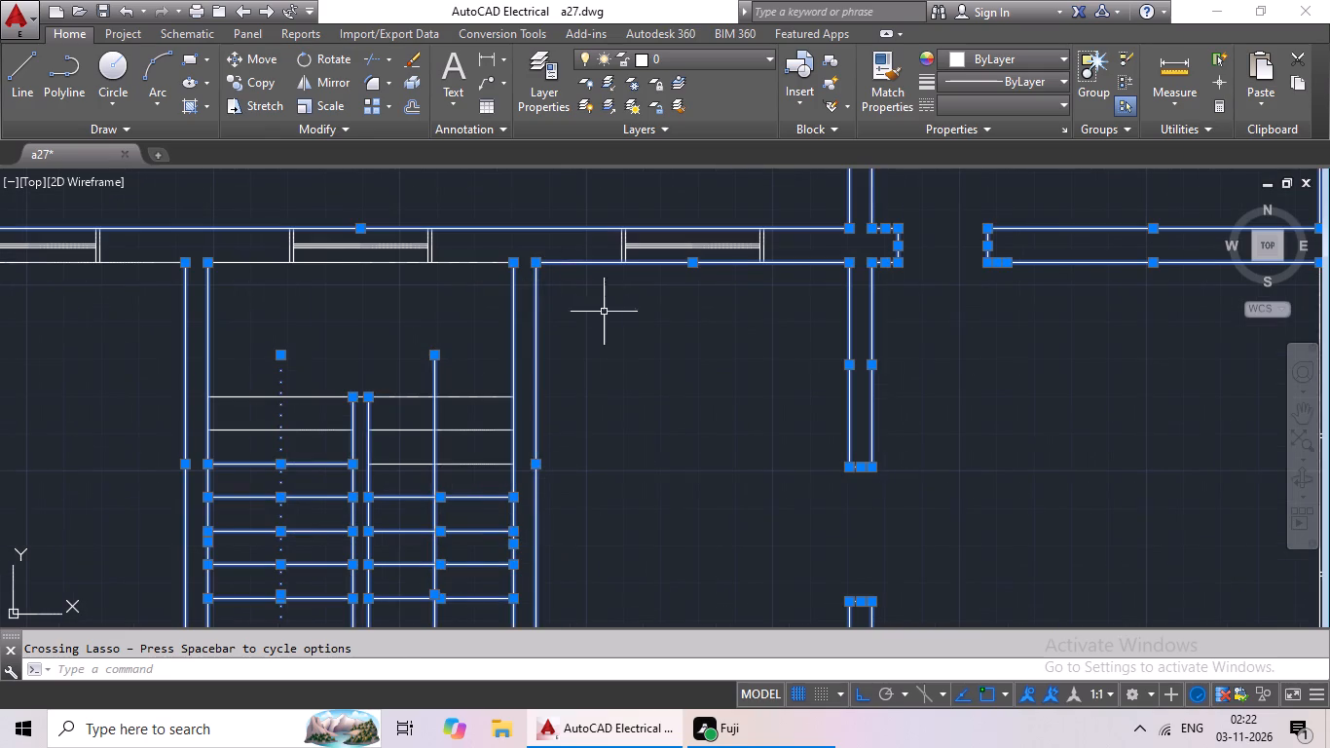
{"action": "left_click_drag", "start_coordinate": [636, 315], "coordinate": [51, 382]}
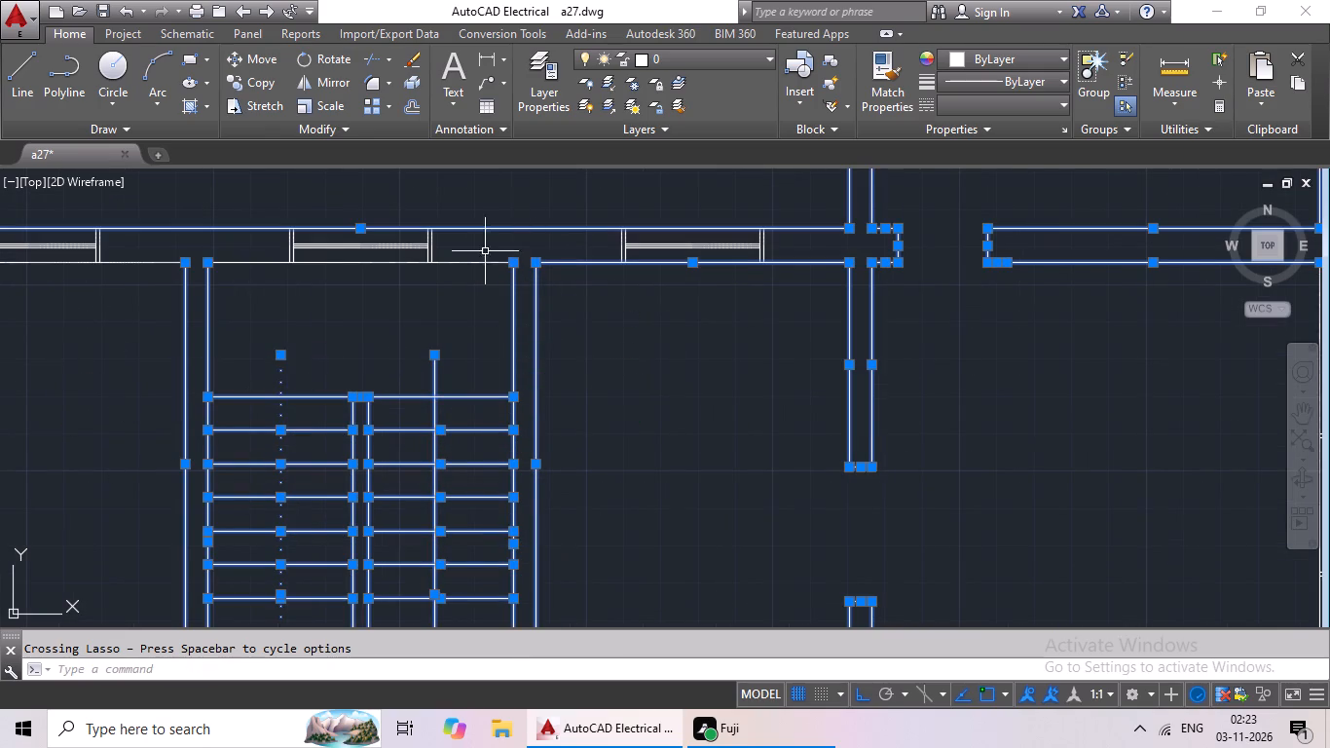
Add the inner face lines of the top exterior wall at the staircase and the upper-left kitchen to the selection.
{"action": "scroll", "coordinate": [472, 253], "scroll_direction": "up", "scroll_amount": 3}
{"action": "left_click_drag", "start_coordinate": [485, 246], "coordinate": [370, 380]}
{"action": "scroll", "coordinate": [518, 358], "scroll_direction": "down", "scroll_amount": 2}
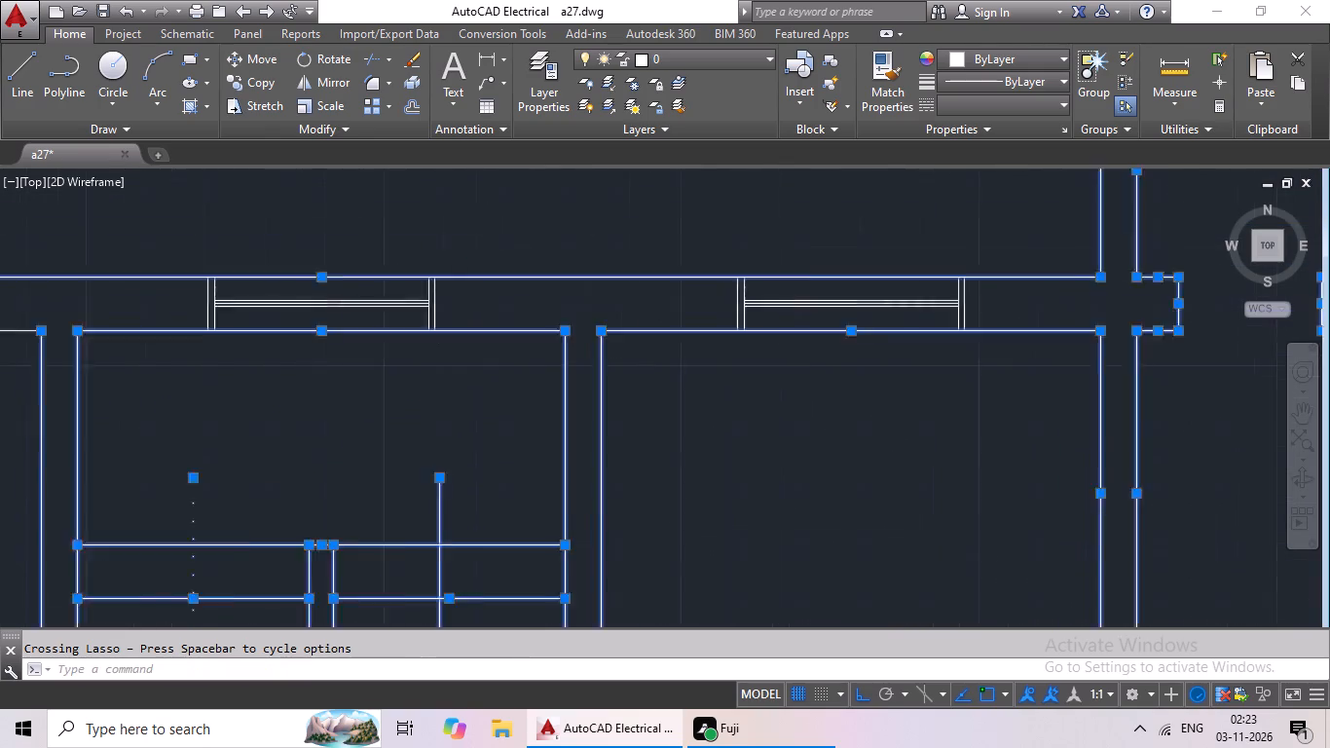
{"action": "scroll", "coordinate": [520, 358], "scroll_direction": "down", "scroll_amount": 2}
{"action": "middle_click_drag", "start_coordinate": [505, 399], "coordinate": [805, 403]}
{"action": "scroll", "coordinate": [597, 354], "scroll_direction": "up", "scroll_amount": 4}
{"action": "left_click_drag", "start_coordinate": [638, 318], "coordinate": [611, 435]}
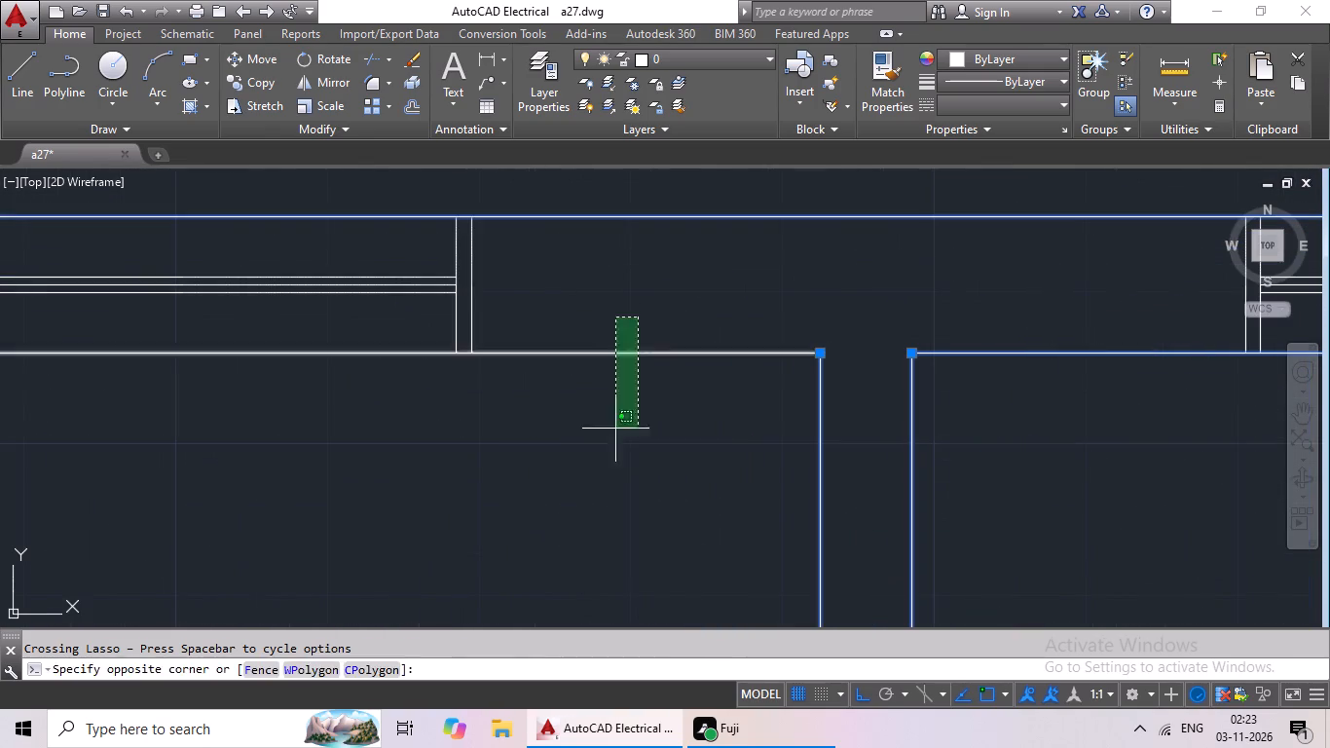
{"action": "left_click_drag", "start_coordinate": [611, 435], "coordinate": [588, 472]}
Add the upper-right M.Bed's inner exterior wall line and the door jambs of the narrow space beside the toilet to the selection.
{"action": "scroll", "coordinate": [730, 439], "scroll_direction": "down", "scroll_amount": 4}
{"action": "middle_click_drag", "start_coordinate": [1050, 478], "coordinate": [865, 385]}
{"action": "scroll", "coordinate": [1200, 468], "scroll_direction": "up", "scroll_amount": 1}
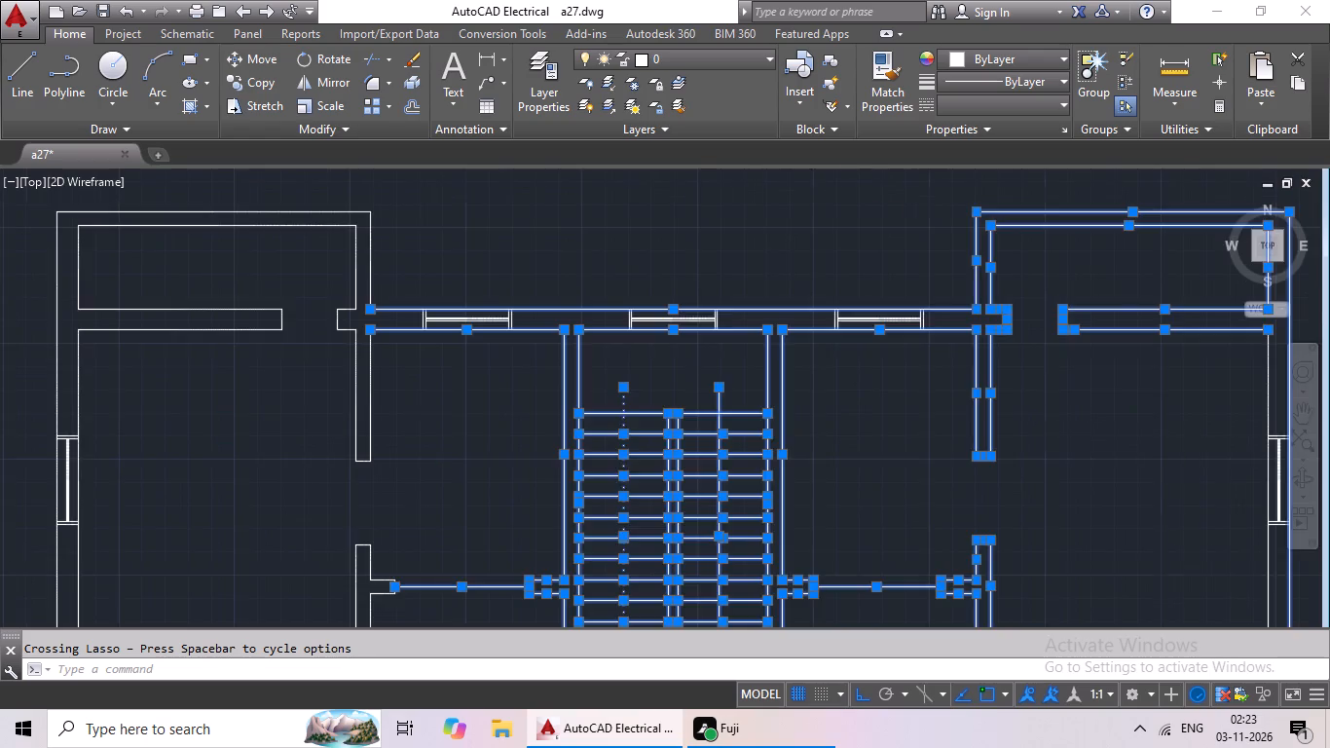
{"action": "scroll", "coordinate": [1198, 467], "scroll_direction": "up", "scroll_amount": 2}
{"action": "scroll", "coordinate": [1022, 435], "scroll_direction": "down", "scroll_amount": 3}
{"action": "middle_click_drag", "start_coordinate": [1024, 468], "coordinate": [980, 555]}
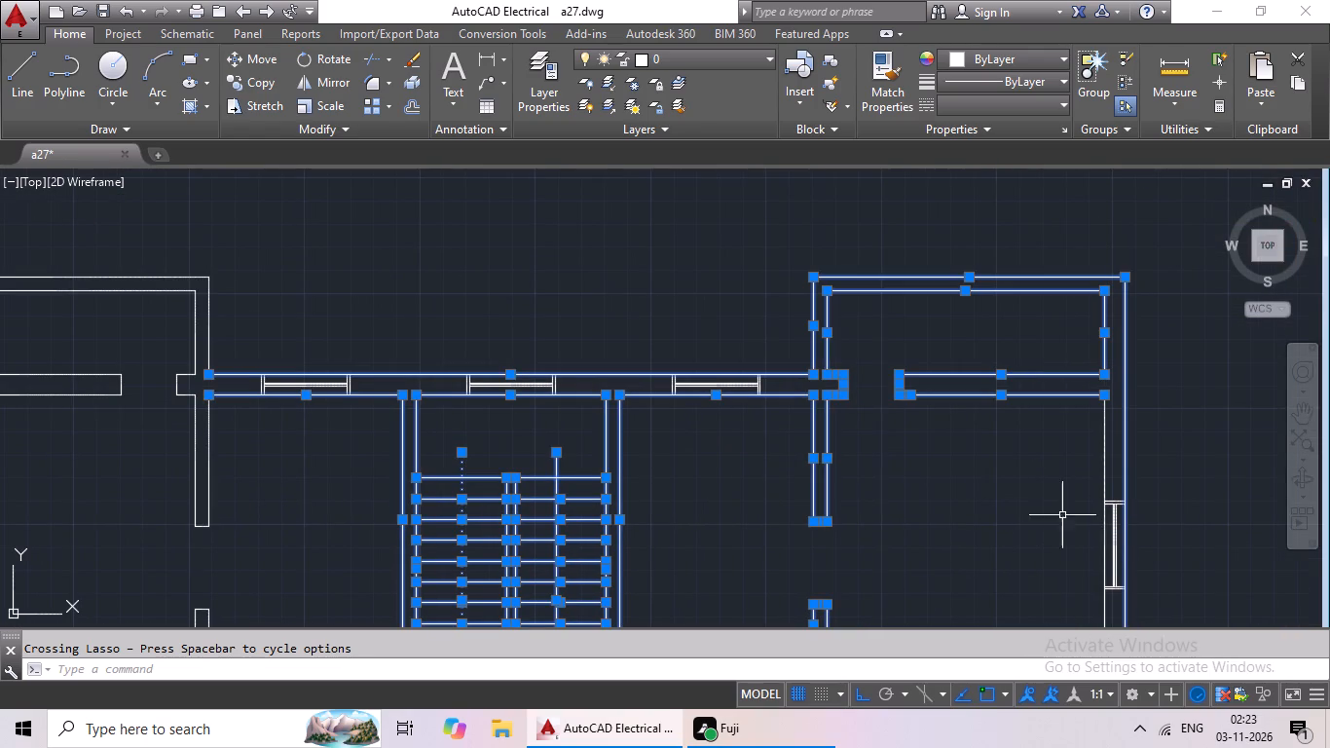
{"action": "left_click_drag", "start_coordinate": [1175, 433], "coordinate": [1035, 462]}
{"action": "middle_click_drag", "start_coordinate": [1026, 466], "coordinate": [1002, 254]}
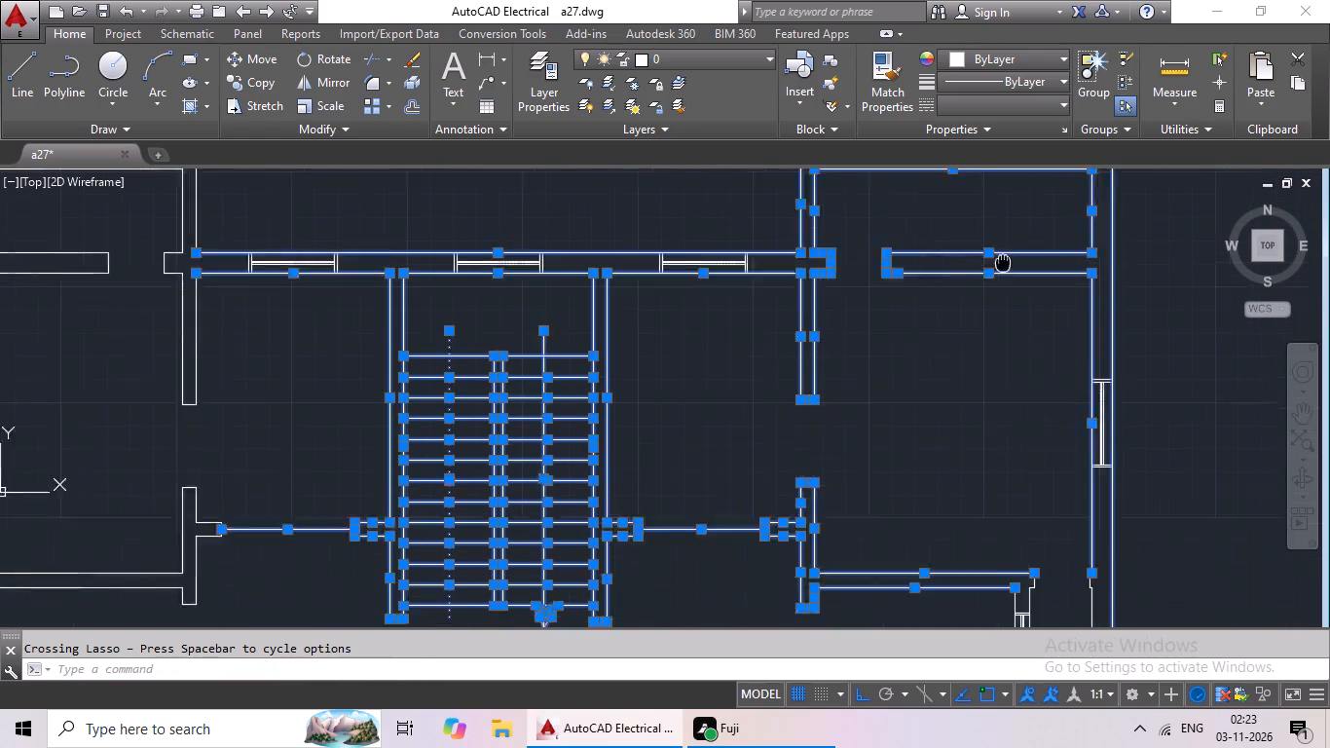
{"action": "middle_click_drag", "start_coordinate": [1002, 254], "coordinate": [996, 222]}
{"action": "scroll", "coordinate": [936, 328], "scroll_direction": "down", "scroll_amount": 1}
{"action": "scroll", "coordinate": [997, 436], "scroll_direction": "up", "scroll_amount": 2}
{"action": "left_click_drag", "start_coordinate": [1156, 380], "coordinate": [1020, 398]}
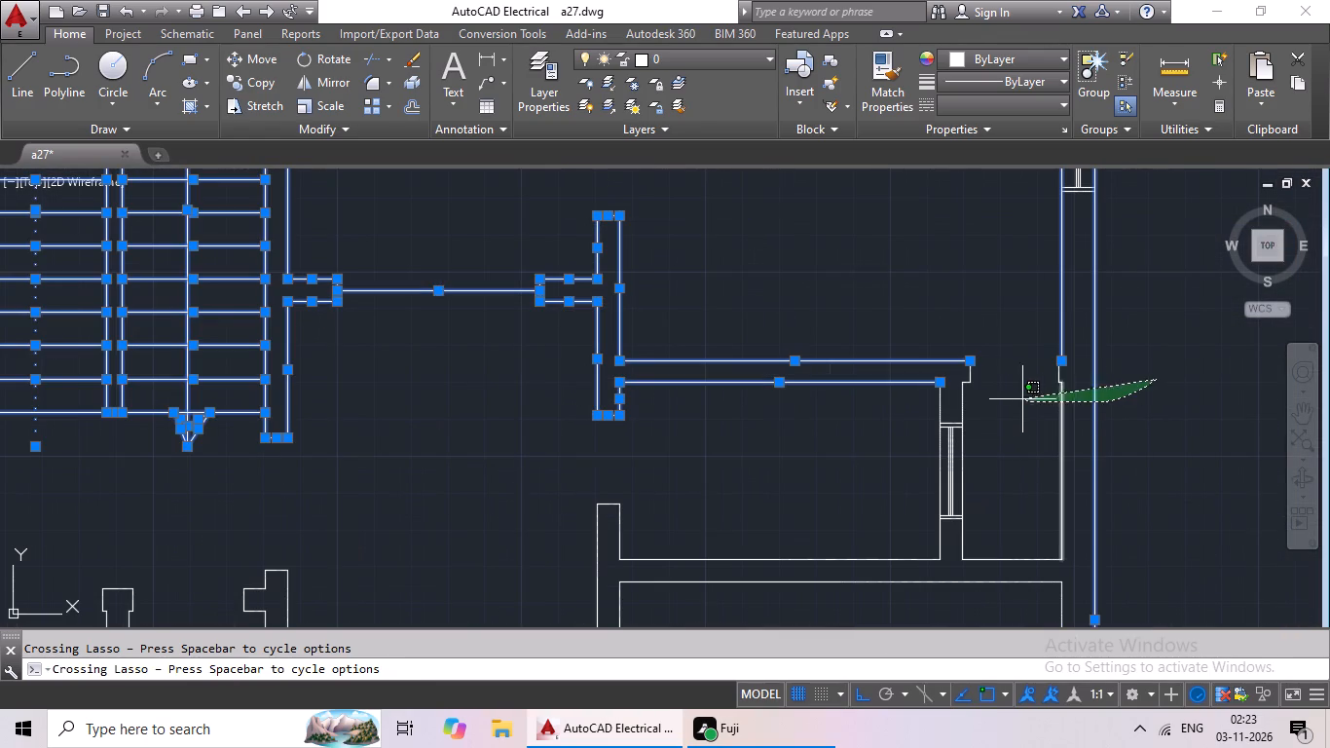
{"action": "left_click_drag", "start_coordinate": [1020, 398], "coordinate": [923, 319]}
Add the remaining wall lines around the upper-right toilet and its adjoining narrow space to the selection.
{"action": "middle_click_drag", "start_coordinate": [1054, 393], "coordinate": [982, 250]}
{"action": "scroll", "coordinate": [1039, 220], "scroll_direction": "up", "scroll_amount": 2}
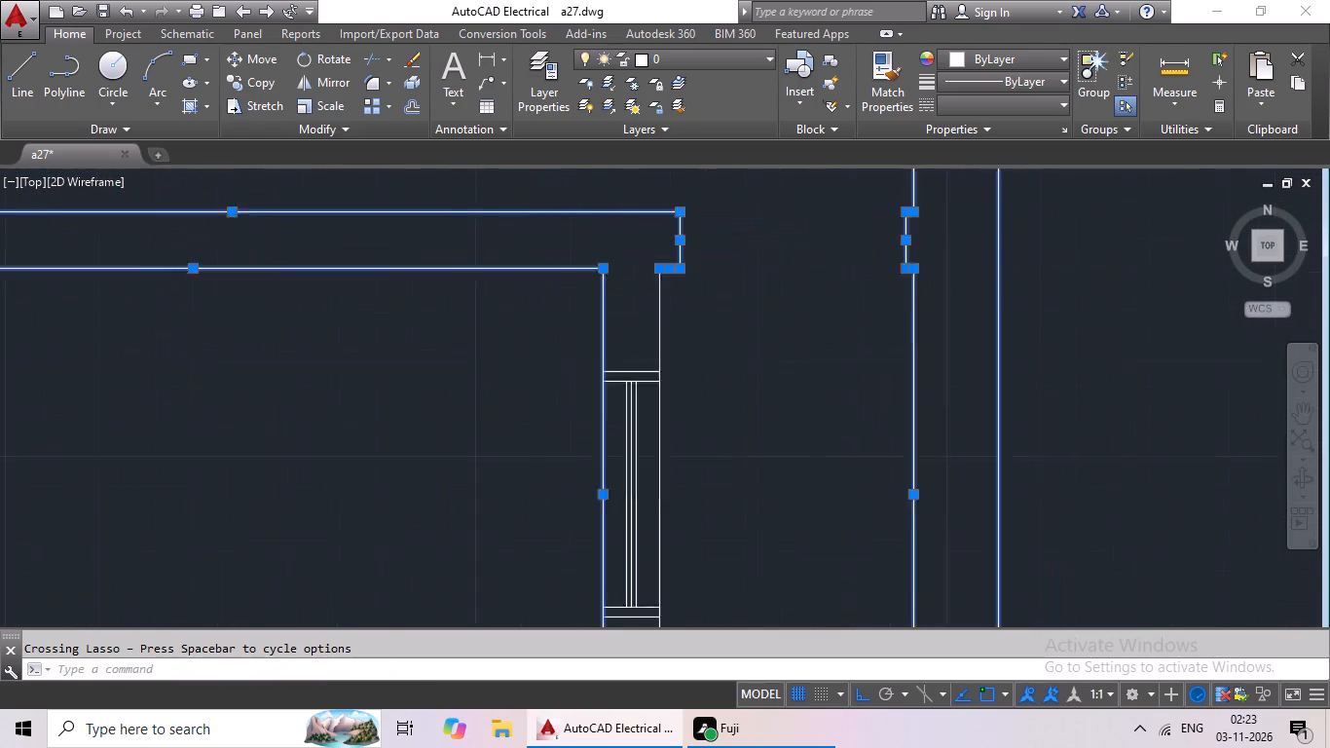
{"action": "scroll", "coordinate": [1039, 220], "scroll_direction": "up", "scroll_amount": 1}
{"action": "middle_click_drag", "start_coordinate": [878, 236], "coordinate": [935, 136]}
{"action": "scroll", "coordinate": [826, 263], "scroll_direction": "down", "scroll_amount": 1}
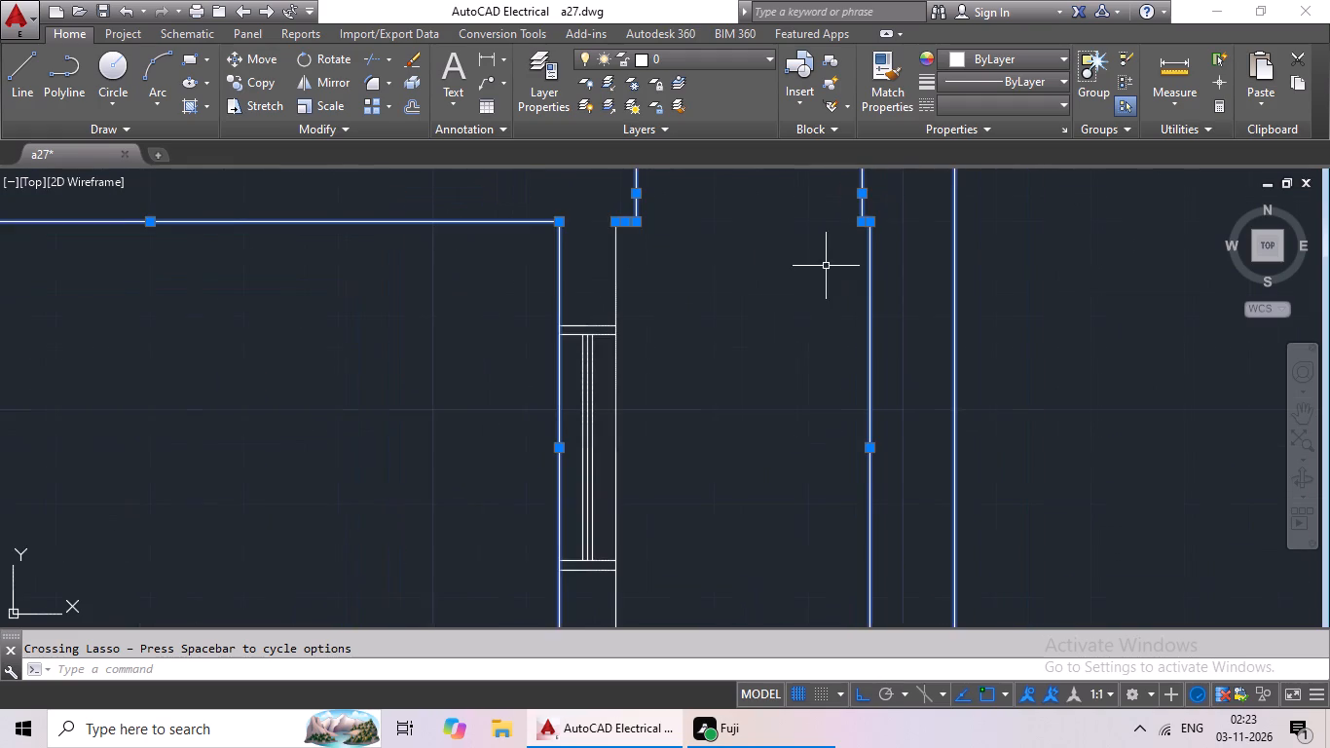
{"action": "middle_click_drag", "start_coordinate": [766, 355], "coordinate": [790, 129]}
{"action": "left_click_drag", "start_coordinate": [787, 339], "coordinate": [399, 467]}
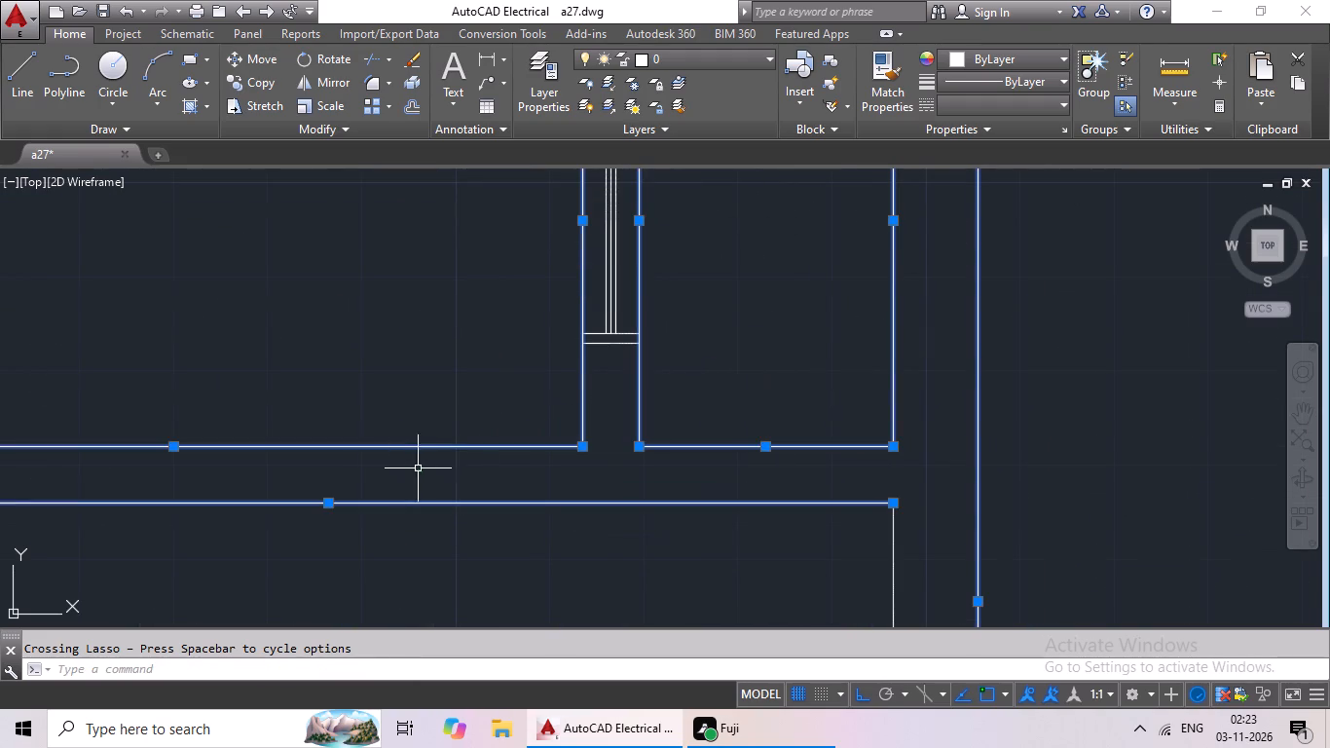
Add the right-hand C.Bed's inner exterior wall line and the short partition between its door and the toilet door to the selection.
{"action": "scroll", "coordinate": [751, 418], "scroll_direction": "down", "scroll_amount": 2}
{"action": "middle_click_drag", "start_coordinate": [751, 421], "coordinate": [792, 262]}
{"action": "left_click_drag", "start_coordinate": [1034, 344], "coordinate": [747, 403]}
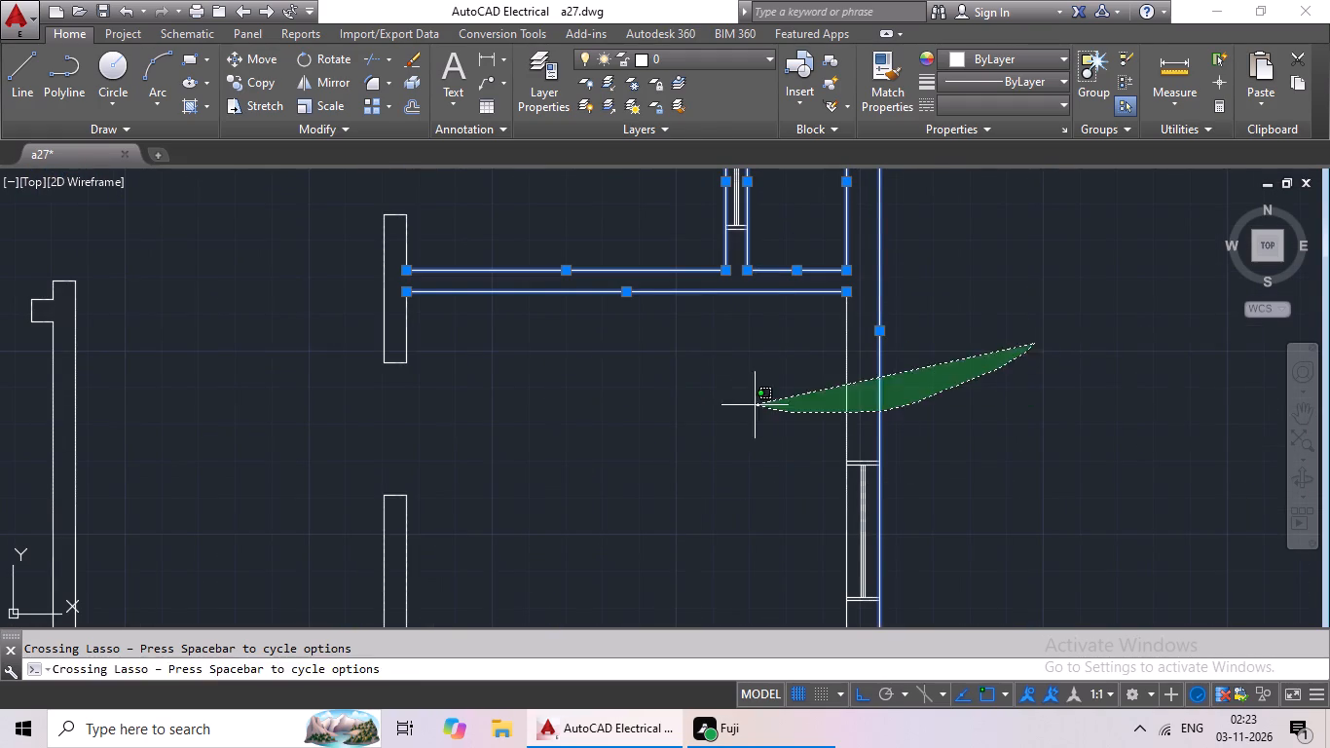
{"action": "left_click_drag", "start_coordinate": [747, 403], "coordinate": [679, 377]}
{"action": "middle_click_drag", "start_coordinate": [699, 386], "coordinate": [818, 533]}
{"action": "left_click_drag", "start_coordinate": [640, 323], "coordinate": [686, 557]}
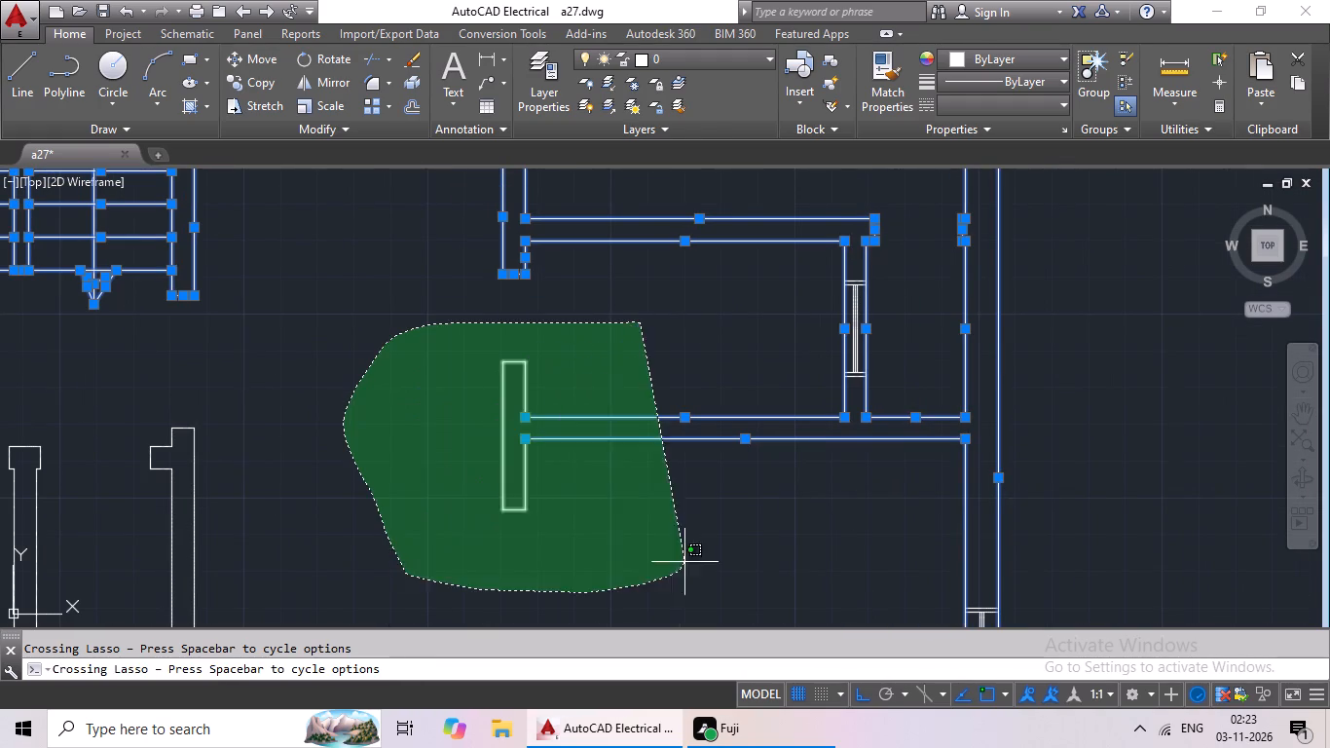
{"action": "left_click_drag", "start_coordinate": [686, 557], "coordinate": [692, 544]}
Add the right-hand C.Bed's dining partition and lower wall, plus the partitions of the kitchen and toilet below, to the selection.
{"action": "scroll", "coordinate": [509, 247], "scroll_direction": "up", "scroll_amount": 3}
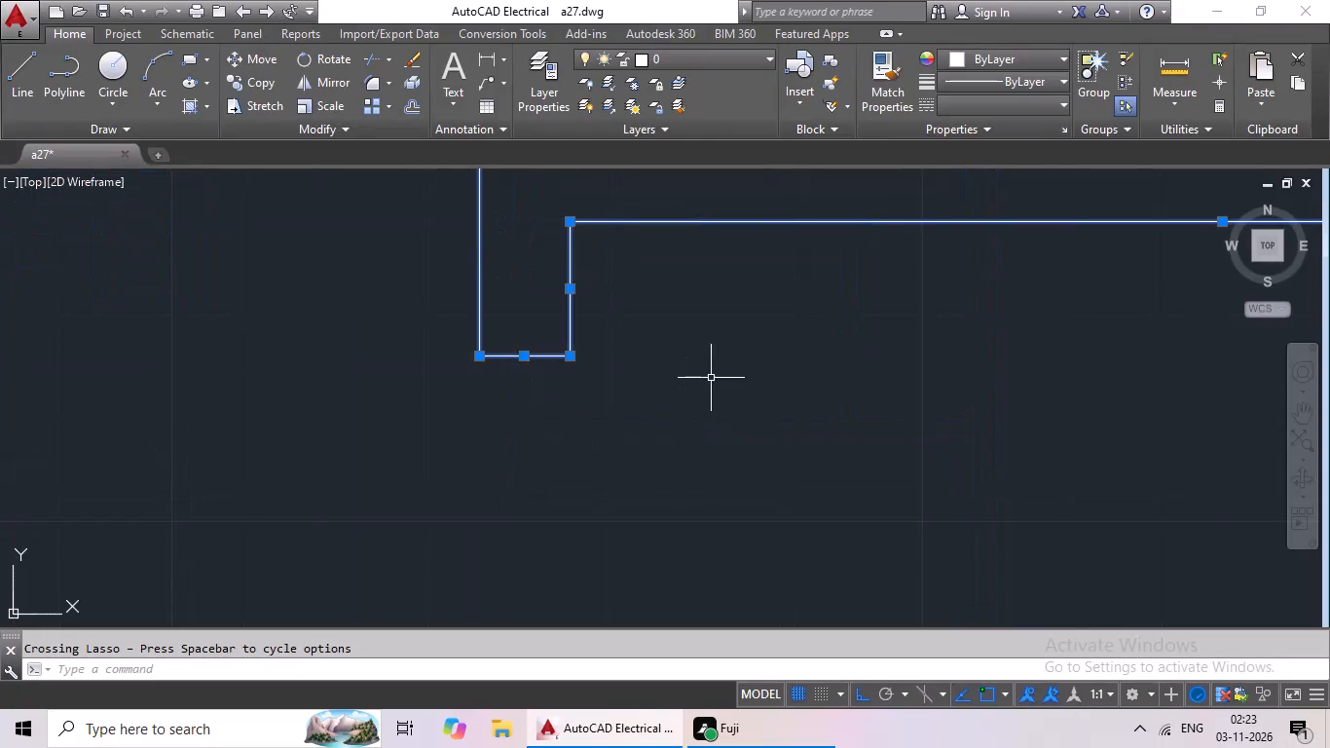
{"action": "scroll", "coordinate": [740, 416], "scroll_direction": "down", "scroll_amount": 1}
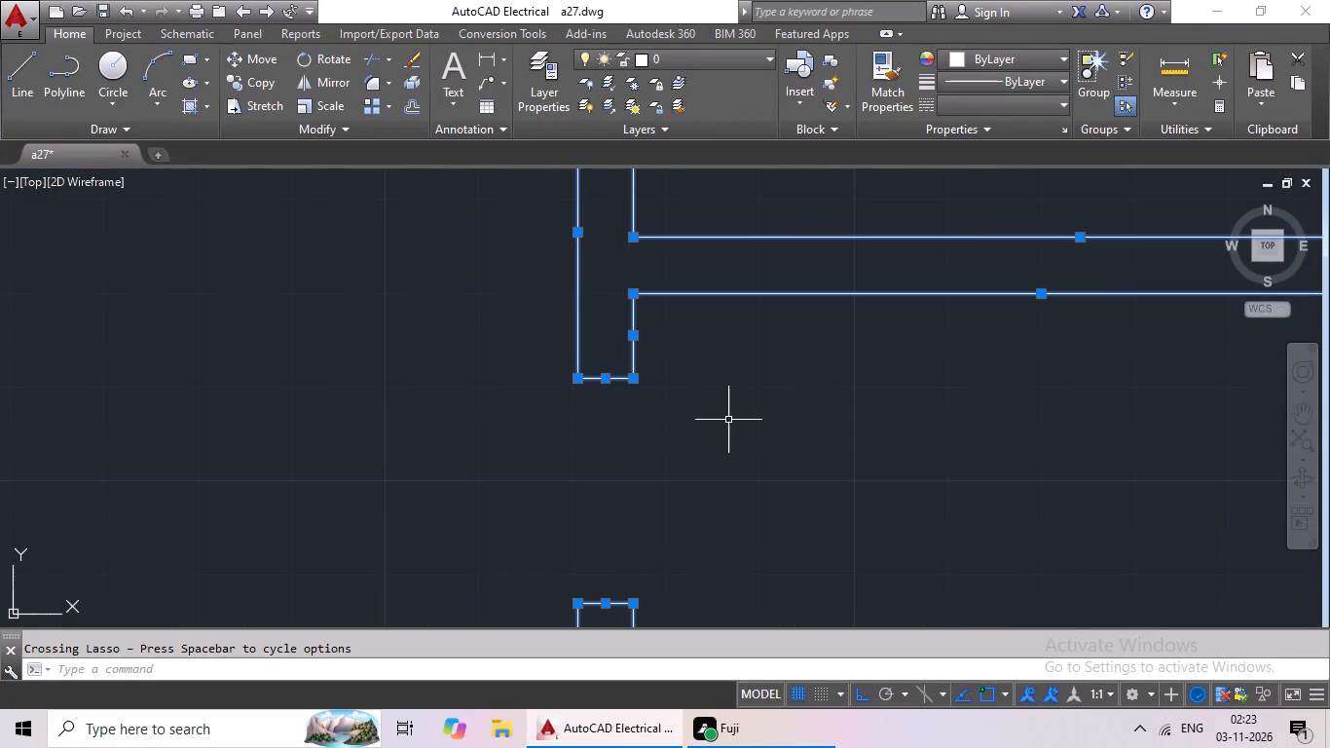
{"action": "scroll", "coordinate": [749, 417], "scroll_direction": "down", "scroll_amount": 2}
{"action": "middle_click_drag", "start_coordinate": [751, 416], "coordinate": [830, 253]}
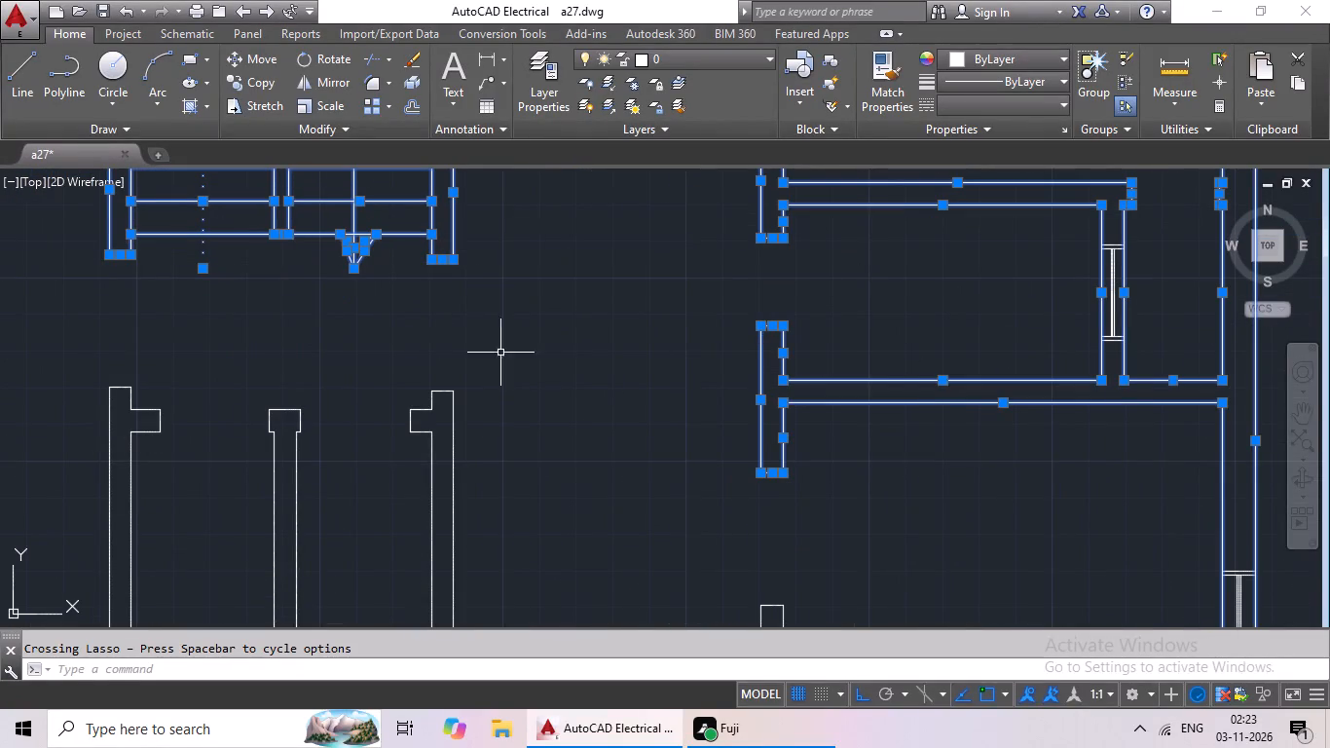
{"action": "middle_click_drag", "start_coordinate": [545, 388], "coordinate": [593, 158]}
{"action": "middle_click_drag", "start_coordinate": [959, 419], "coordinate": [922, 330]}
{"action": "scroll", "coordinate": [946, 342], "scroll_direction": "down", "scroll_amount": 2}
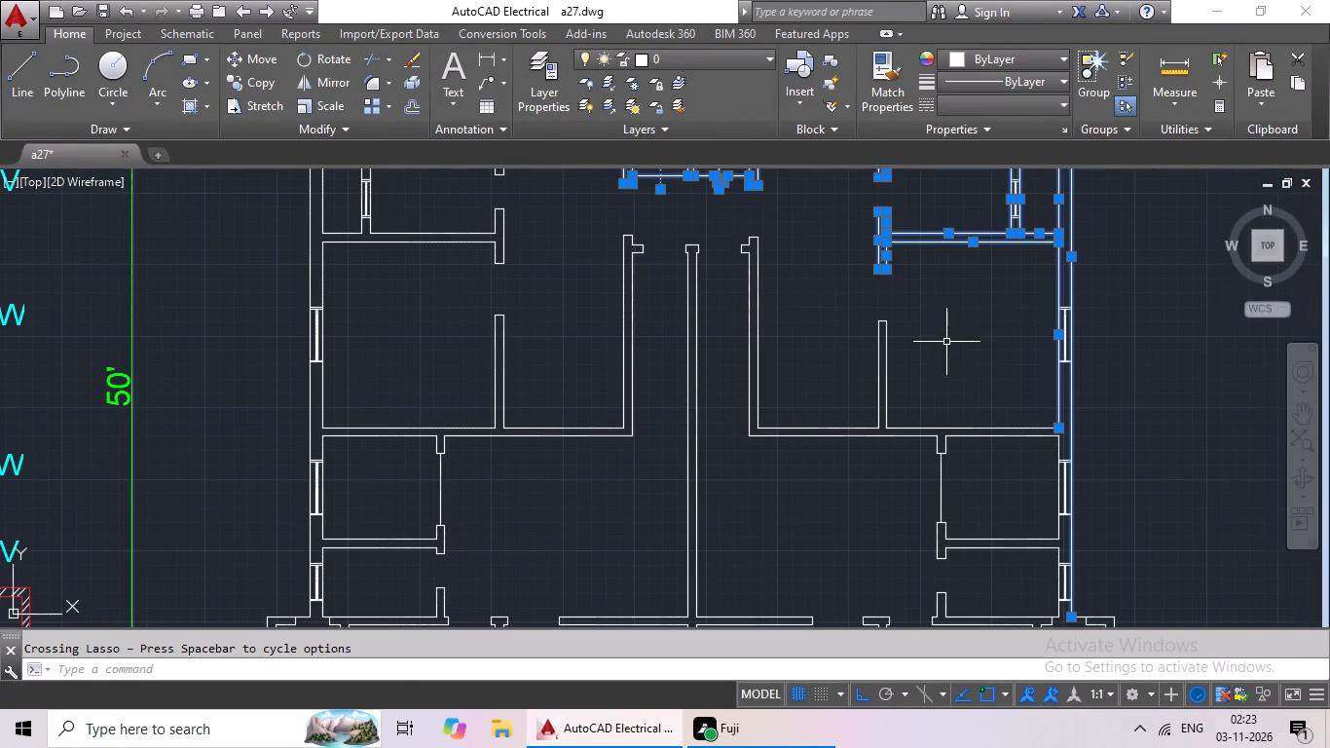
{"action": "left_click_drag", "start_coordinate": [972, 301], "coordinate": [1010, 589]}
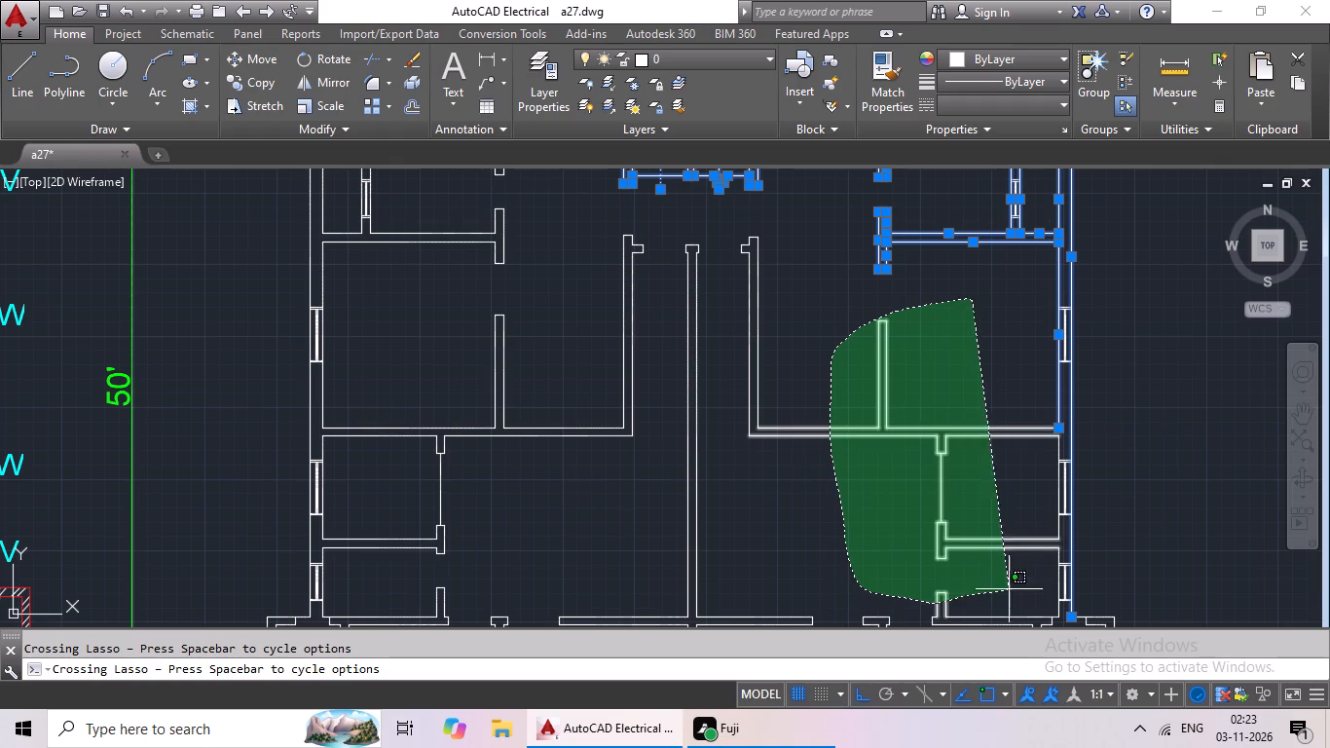
{"action": "left_click_drag", "start_coordinate": [1010, 589], "coordinate": [1019, 523]}
Add the inner exterior wall lines of the lower-right kitchen and toilet to the selection.
{"action": "middle_click_drag", "start_coordinate": [1013, 505], "coordinate": [913, 460]}
{"action": "scroll", "coordinate": [1012, 344], "scroll_direction": "up", "scroll_amount": 2}
{"action": "left_click_drag", "start_coordinate": [1016, 339], "coordinate": [763, 362]}
{"action": "scroll", "coordinate": [927, 507], "scroll_direction": "up", "scroll_amount": 2}
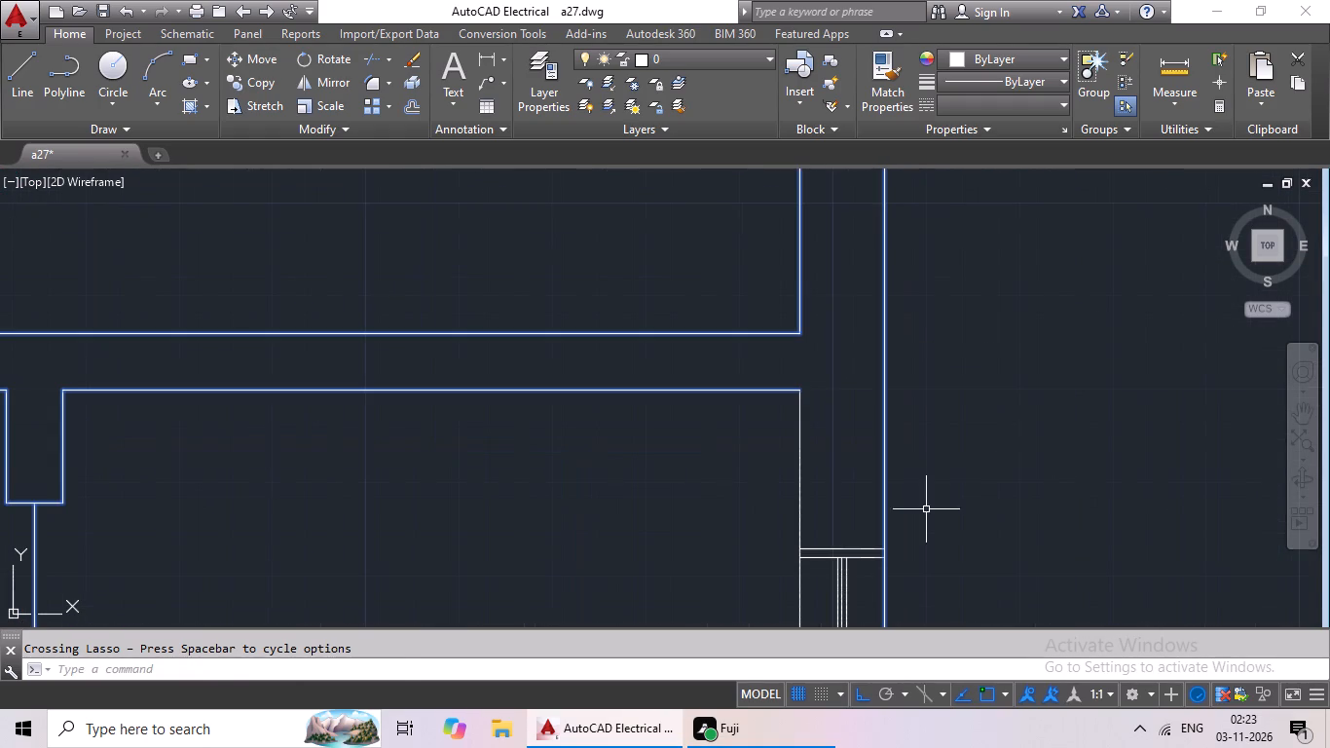
{"action": "left_click_drag", "start_coordinate": [1018, 442], "coordinate": [680, 508]}
{"action": "scroll", "coordinate": [951, 442], "scroll_direction": "down", "scroll_amount": 2}
{"action": "middle_click_drag", "start_coordinate": [1015, 528], "coordinate": [950, 282]}
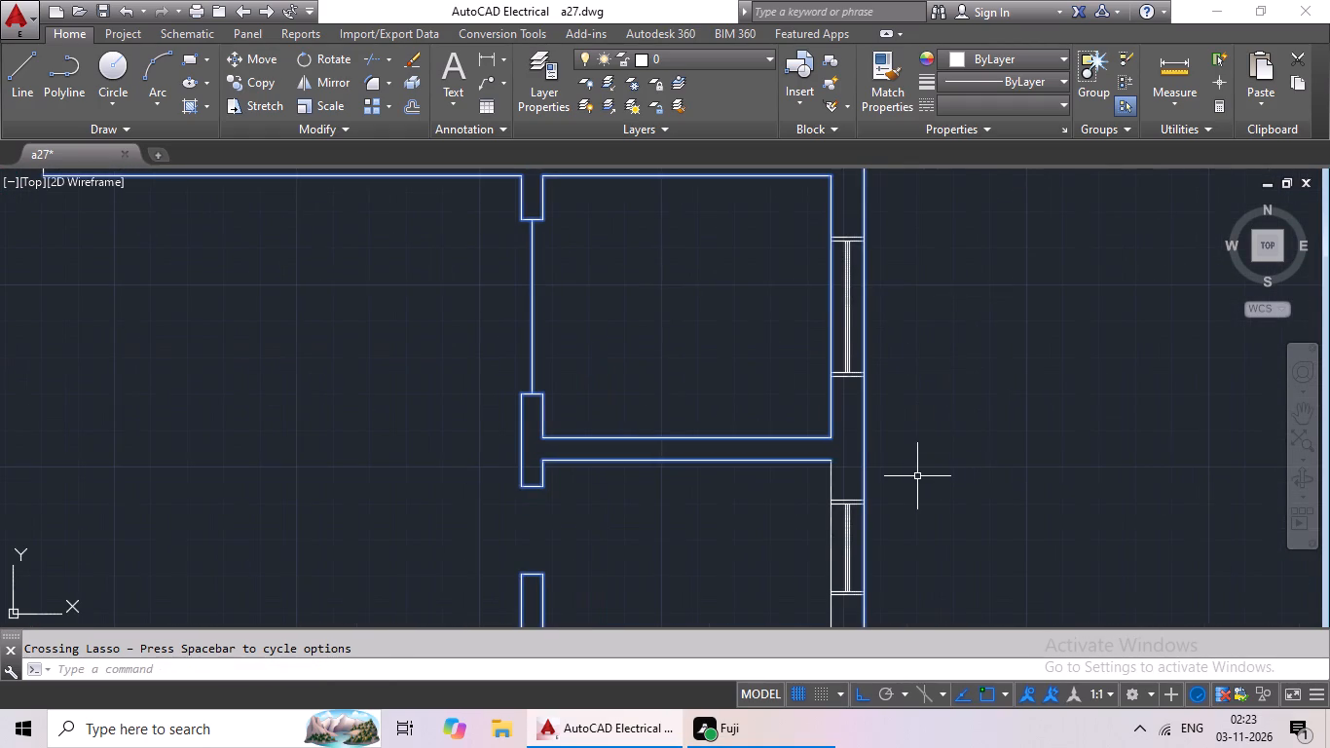
{"action": "scroll", "coordinate": [913, 478], "scroll_direction": "up", "scroll_amount": 3}
{"action": "left_click_drag", "start_coordinate": [932, 446], "coordinate": [324, 505]}
Add the upper-left veranda's outline, its wall onto the M.Bed and the adjoining exterior wall lines to the selection.
{"action": "scroll", "coordinate": [690, 462], "scroll_direction": "down", "scroll_amount": 4}
{"action": "middle_click_drag", "start_coordinate": [826, 412], "coordinate": [725, 665]}
{"action": "scroll", "coordinate": [798, 409], "scroll_direction": "down", "scroll_amount": 1}
{"action": "middle_click_drag", "start_coordinate": [797, 413], "coordinate": [828, 254]}
{"action": "scroll", "coordinate": [835, 384], "scroll_direction": "down", "scroll_amount": 2}
{"action": "middle_click_drag", "start_coordinate": [661, 360], "coordinate": [631, 522]}
{"action": "scroll", "coordinate": [551, 285], "scroll_direction": "up", "scroll_amount": 2}
{"action": "left_click_drag", "start_coordinate": [548, 285], "coordinate": [390, 294]}
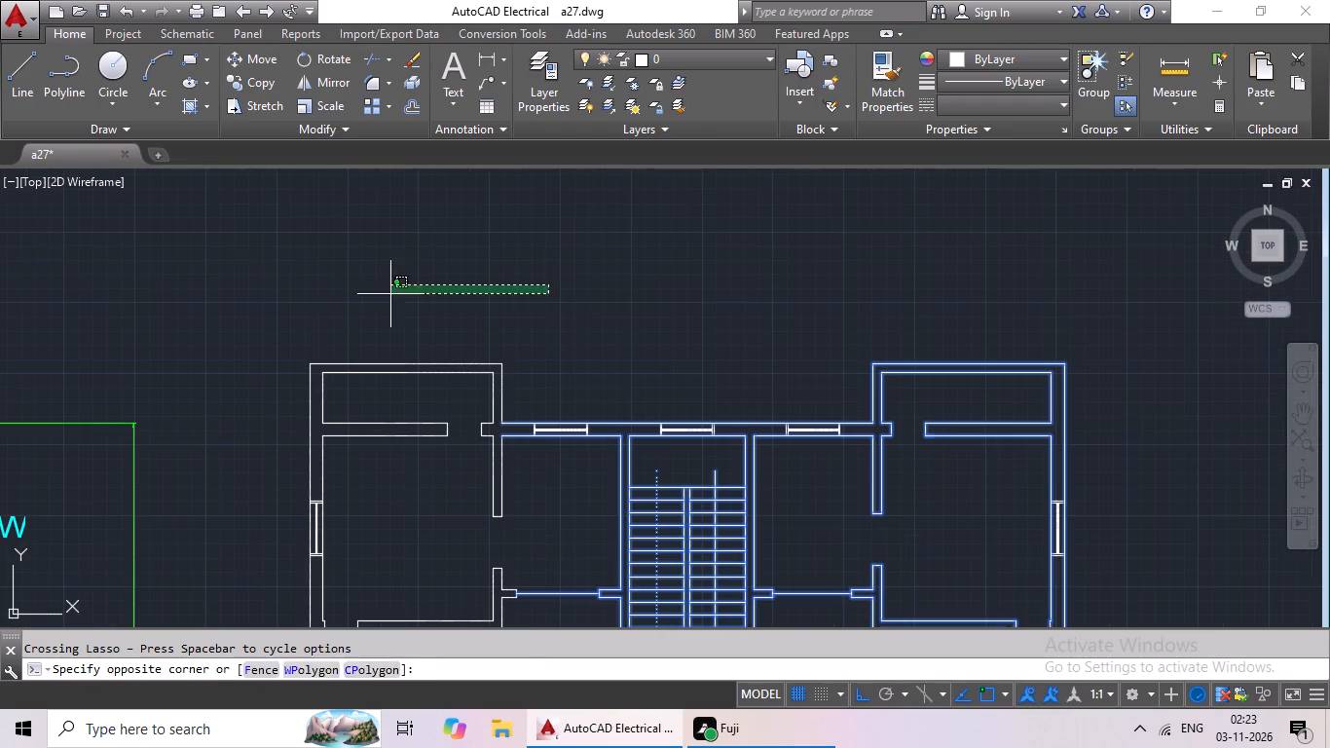
{"action": "left_click_drag", "start_coordinate": [390, 294], "coordinate": [391, 437]}
{"action": "scroll", "coordinate": [531, 387], "scroll_direction": "up", "scroll_amount": 1}
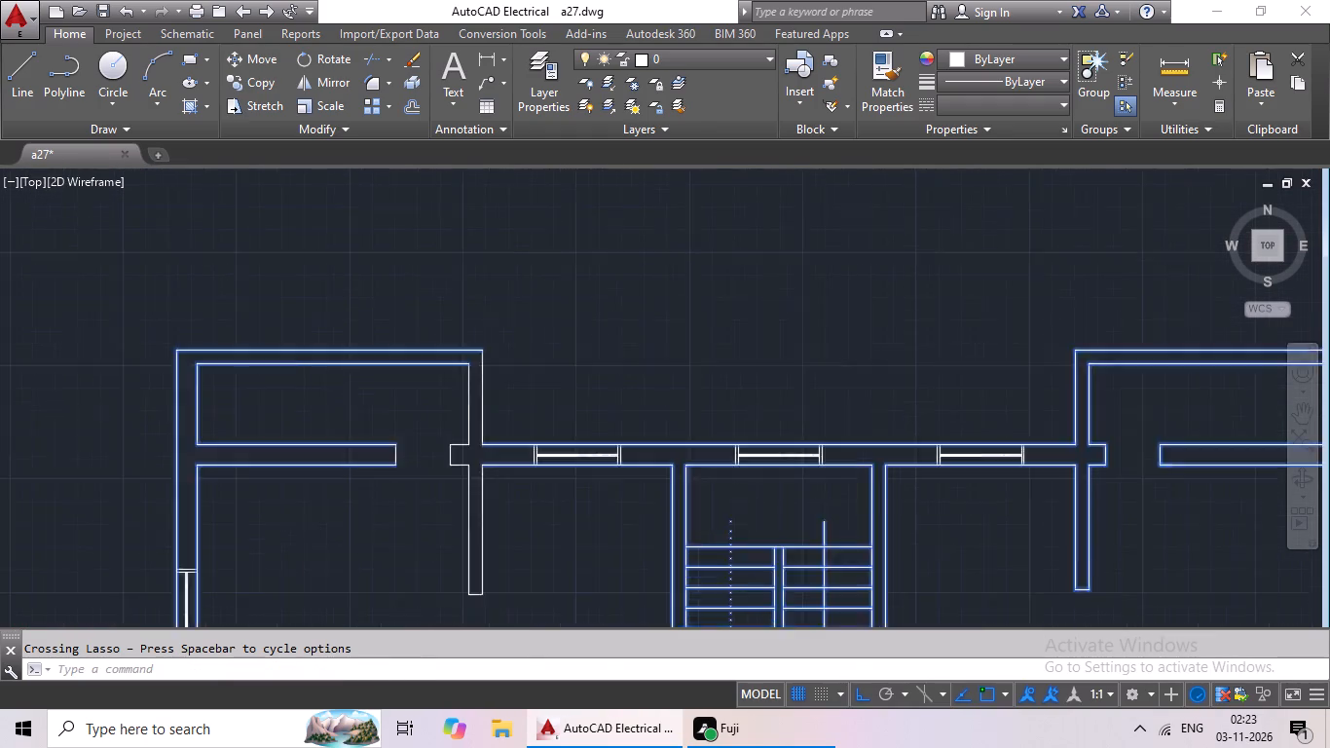
{"action": "scroll", "coordinate": [531, 387], "scroll_direction": "up", "scroll_amount": 2}
{"action": "left_click_drag", "start_coordinate": [538, 360], "coordinate": [252, 415]}
{"action": "left_click_drag", "start_coordinate": [246, 429], "coordinate": [116, 581]}
Add the upper-left veranda door's jamb and the M.Bed–kitchen partition with its end line to the selection.
{"action": "middle_click_drag", "start_coordinate": [318, 492], "coordinate": [321, 488]}
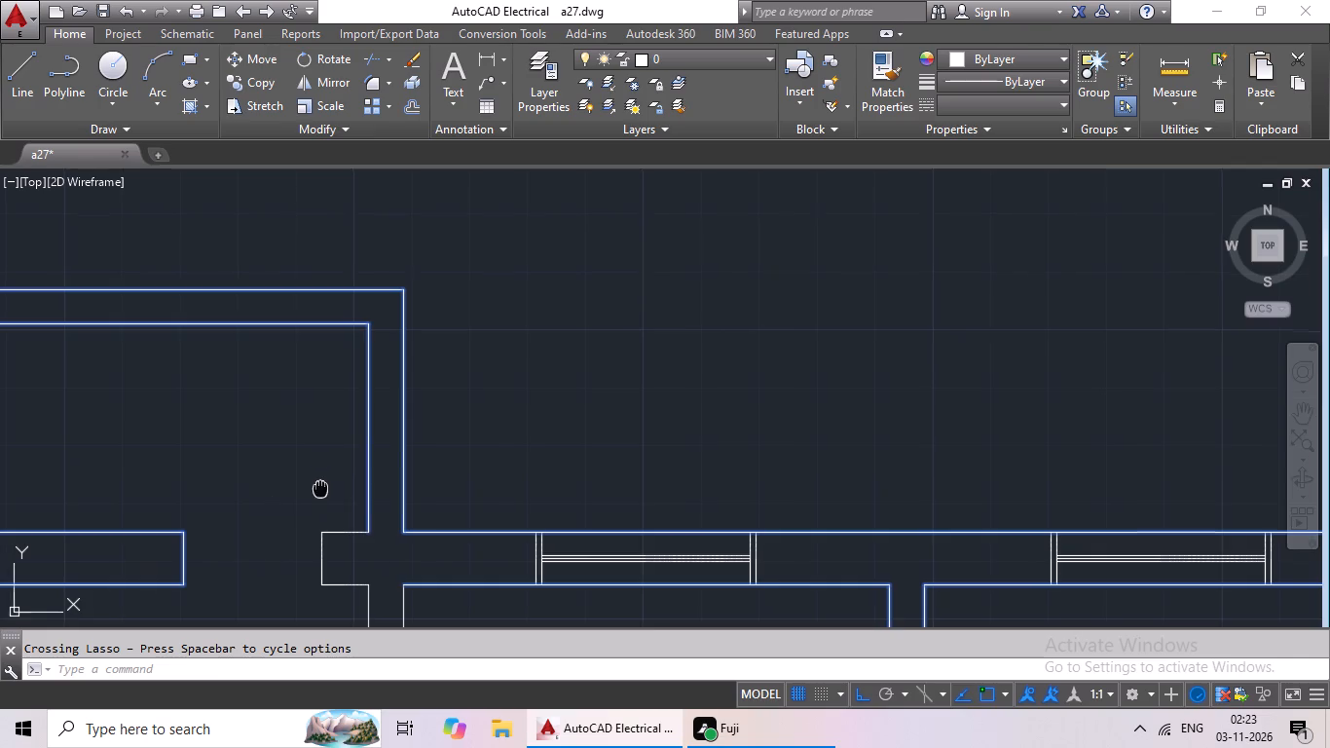
{"action": "middle_click_drag", "start_coordinate": [321, 488], "coordinate": [329, 329]}
{"action": "left_click_drag", "start_coordinate": [342, 327], "coordinate": [460, 514]}
{"action": "middle_click_drag", "start_coordinate": [477, 563], "coordinate": [478, 563]}
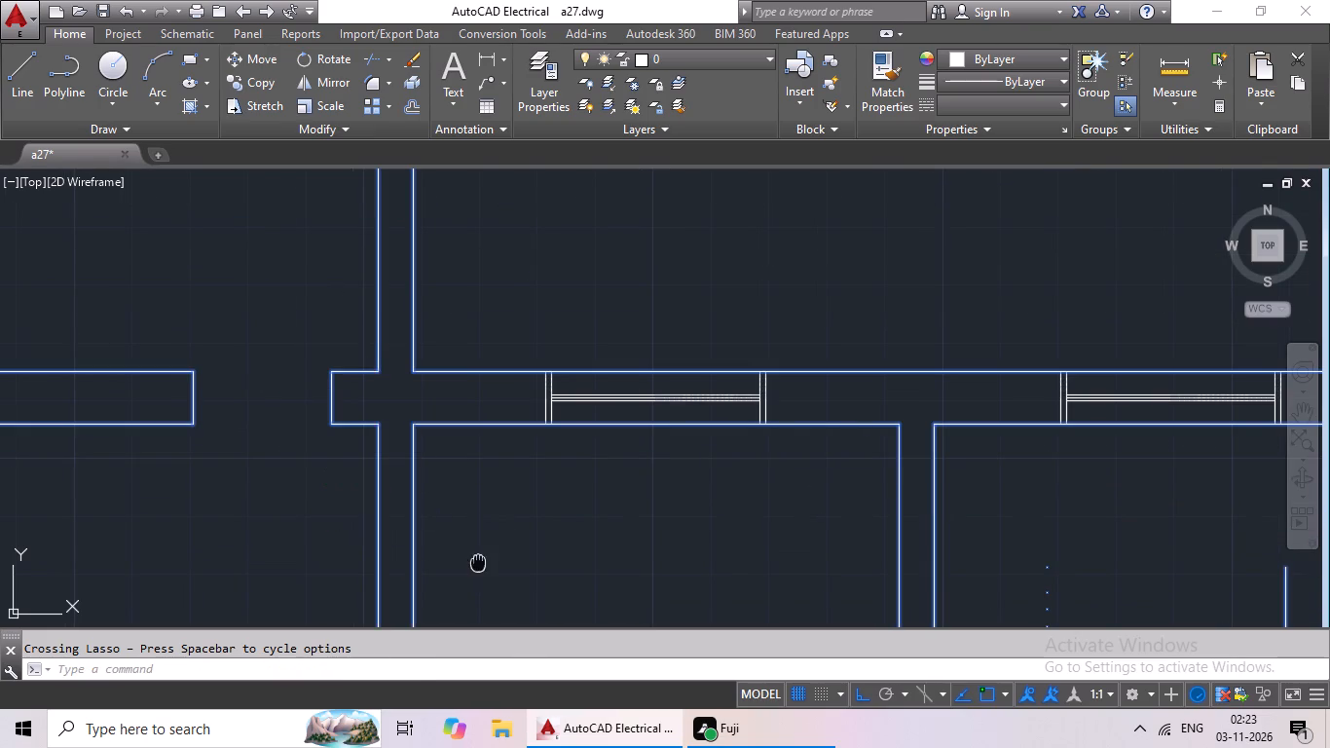
{"action": "middle_click_drag", "start_coordinate": [478, 563], "coordinate": [536, 327]}
{"action": "scroll", "coordinate": [541, 339], "scroll_direction": "down", "scroll_amount": 3}
{"action": "scroll", "coordinate": [562, 367], "scroll_direction": "up", "scroll_amount": 3}
{"action": "left_click_drag", "start_coordinate": [577, 361], "coordinate": [259, 449]}
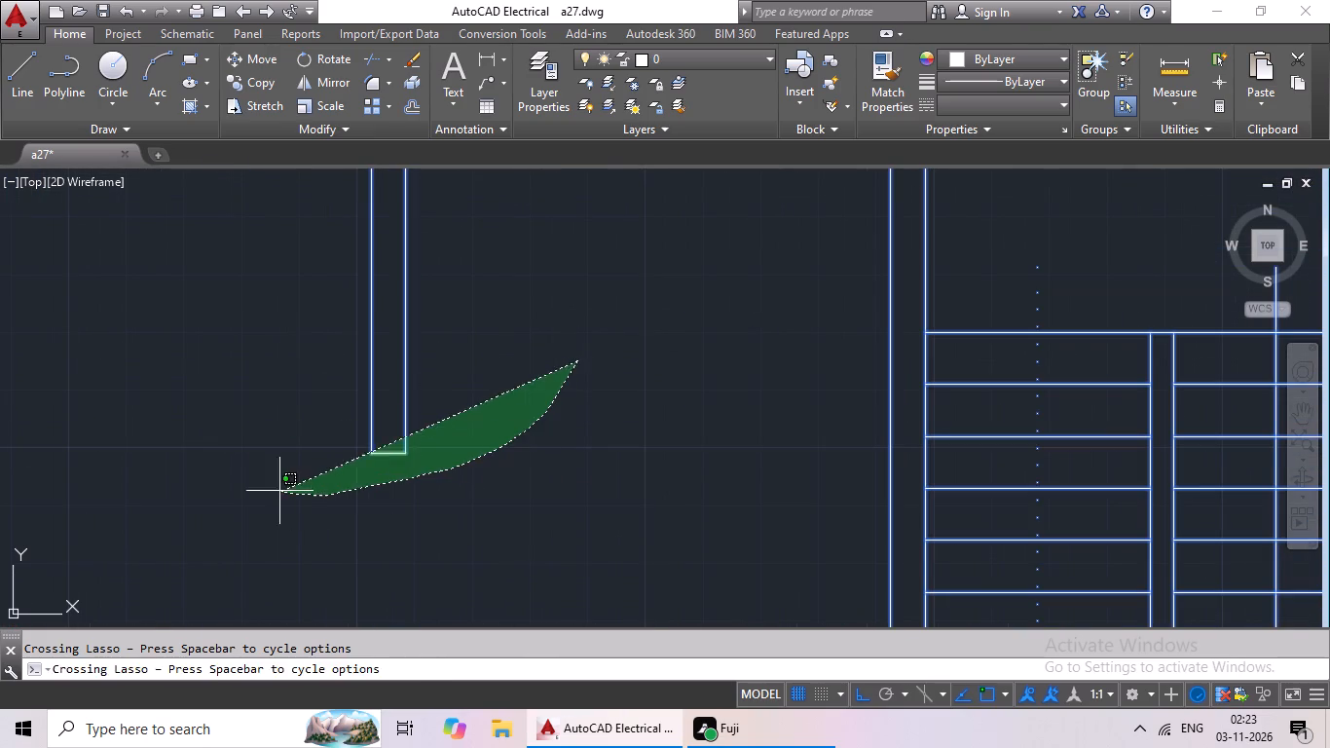
{"action": "left_click_drag", "start_coordinate": [259, 449], "coordinate": [265, 412]}
Add the partitions around the upper-left kitchen opening and the toilet's dining-side door, with the connecting toilet walls, to the selection.
{"action": "scroll", "coordinate": [450, 448], "scroll_direction": "down", "scroll_amount": 1}
{"action": "middle_click_drag", "start_coordinate": [496, 439], "coordinate": [536, 327]}
{"action": "middle_click_drag", "start_coordinate": [525, 416], "coordinate": [546, 338]}
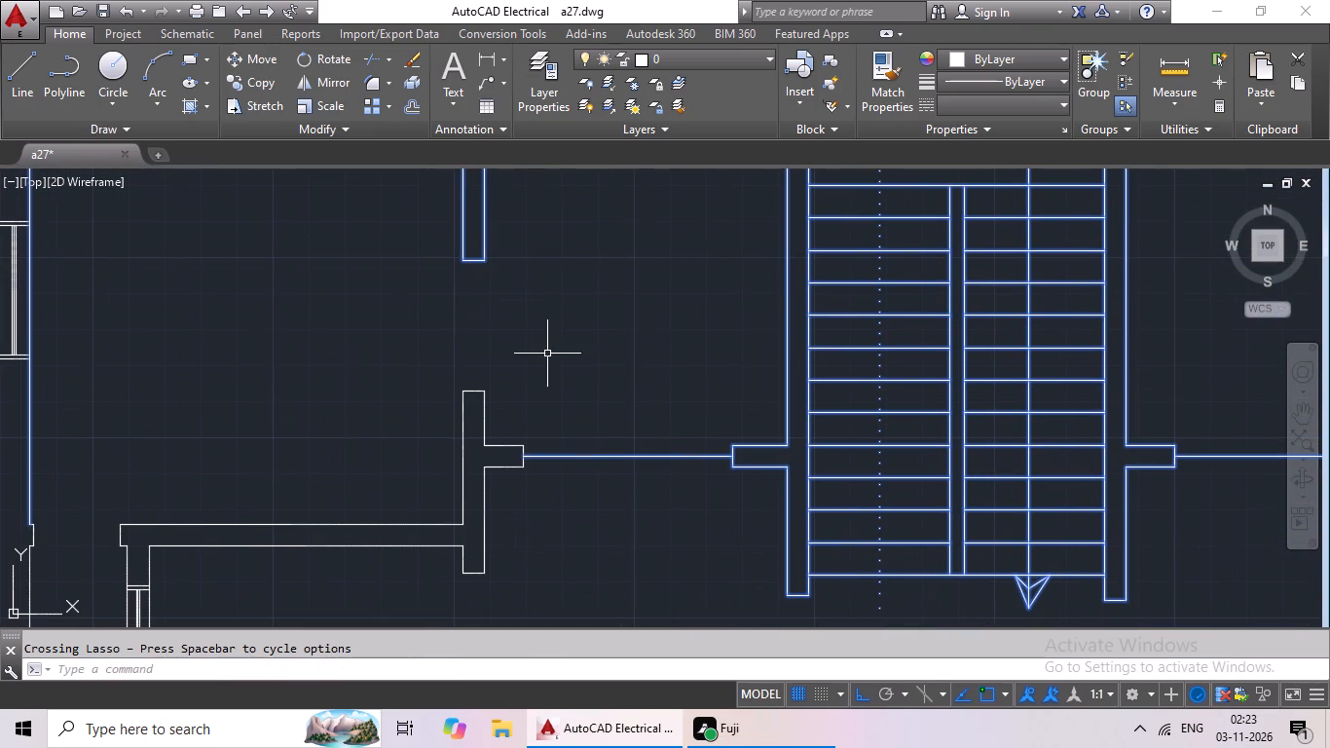
{"action": "left_click_drag", "start_coordinate": [552, 346], "coordinate": [602, 523]}
{"action": "middle_click_drag", "start_coordinate": [612, 520], "coordinate": [769, 388]}
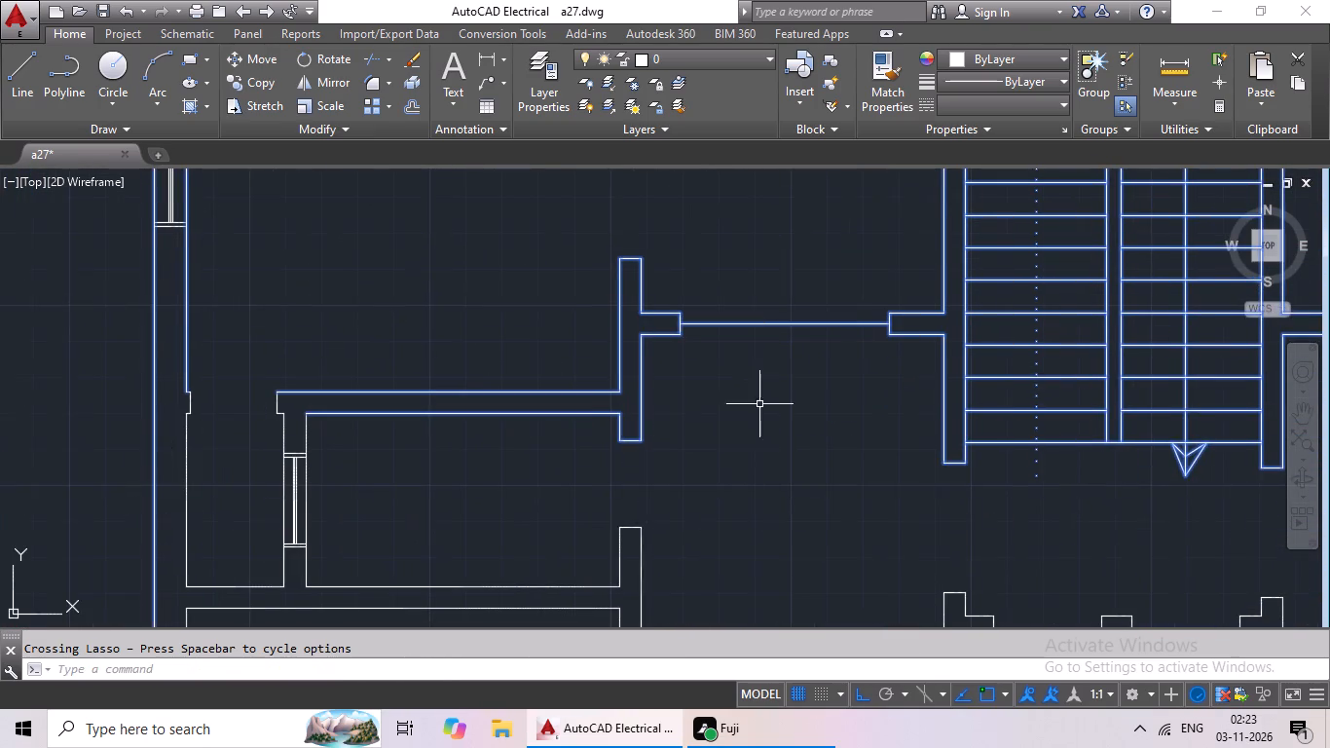
{"action": "middle_click_drag", "start_coordinate": [704, 469], "coordinate": [698, 288]}
{"action": "left_click_drag", "start_coordinate": [673, 318], "coordinate": [779, 483]}
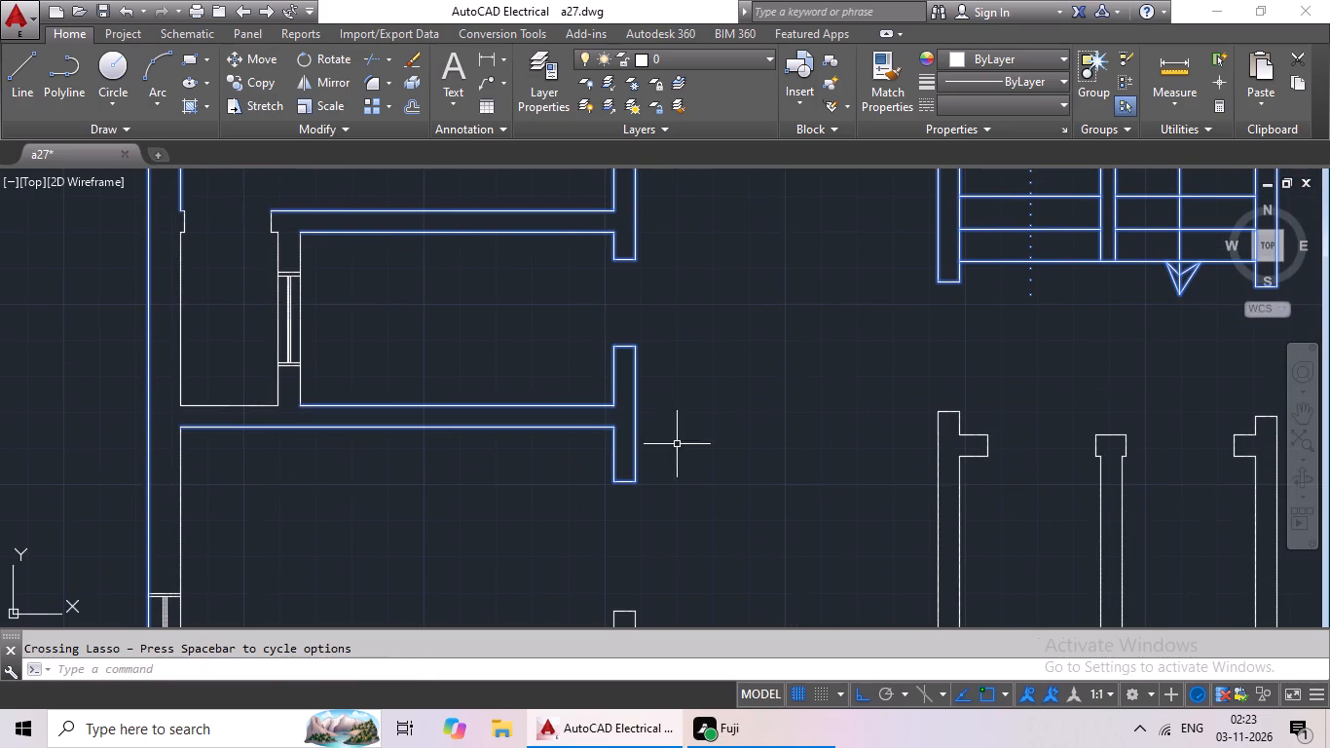
Add the upper-left toilet's window-side wall, the adjoining narrow shaft's lower line and its opening jambs to the selection.
{"action": "scroll", "coordinate": [311, 382], "scroll_direction": "up", "scroll_amount": 4}
{"action": "scroll", "coordinate": [350, 368], "scroll_direction": "down", "scroll_amount": 1}
{"action": "middle_click_drag", "start_coordinate": [350, 368], "coordinate": [660, 370]}
{"action": "left_click_drag", "start_coordinate": [669, 369], "coordinate": [334, 461]}
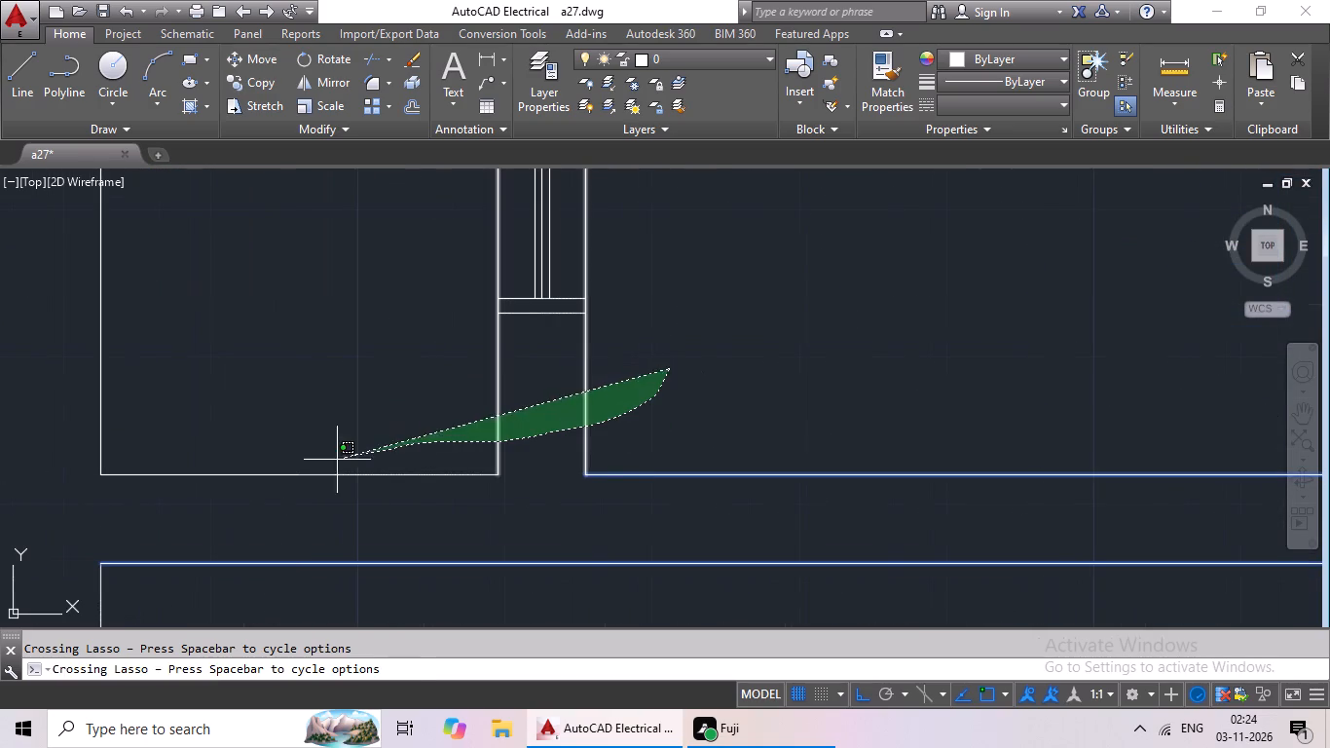
{"action": "left_click_drag", "start_coordinate": [334, 461], "coordinate": [82, 395]}
{"action": "scroll", "coordinate": [392, 382], "scroll_direction": "down", "scroll_amount": 2}
{"action": "middle_click_drag", "start_coordinate": [394, 384], "coordinate": [381, 622]}
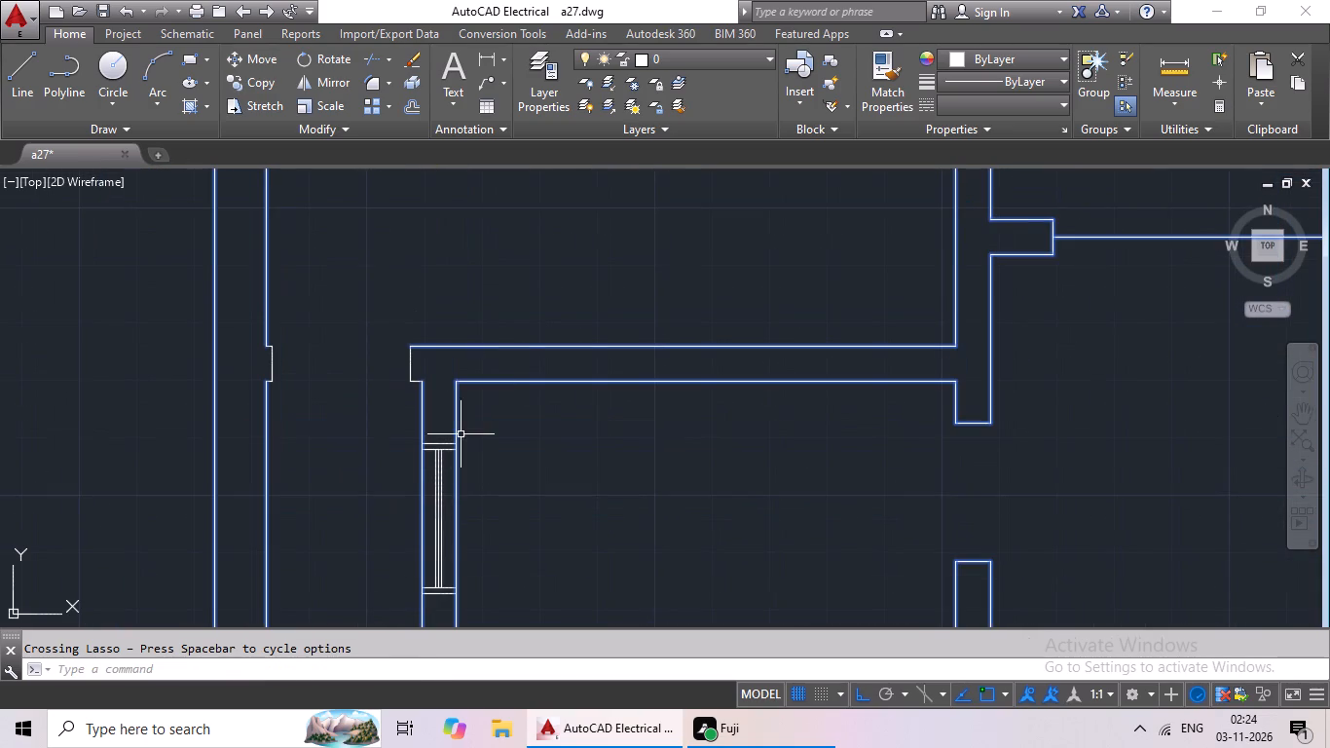
{"action": "left_click_drag", "start_coordinate": [461, 303], "coordinate": [392, 390]}
{"action": "left_click_drag", "start_coordinate": [323, 320], "coordinate": [270, 412]}
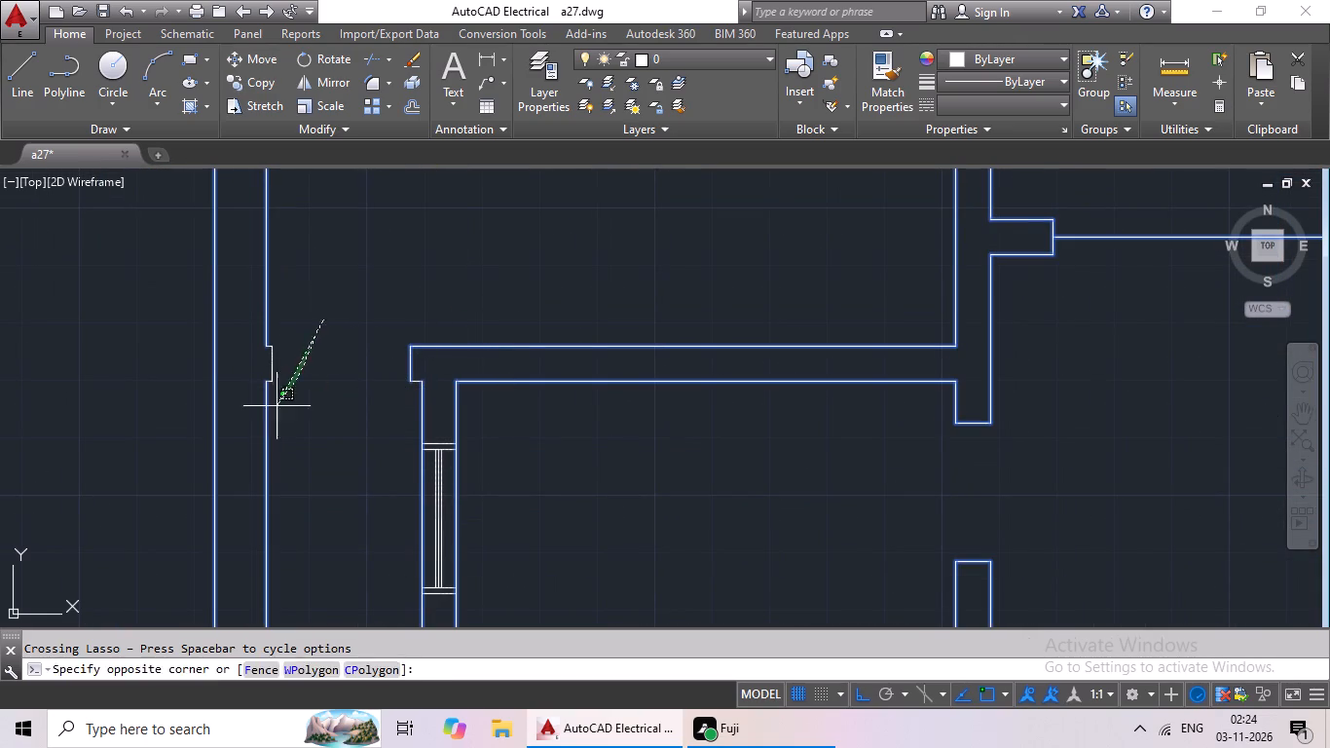
{"action": "left_click_drag", "start_coordinate": [270, 412], "coordinate": [254, 341]}
Add the left C.Bed's inner exterior wall line, the C.Bed–dining partition and the cross wall above the kitchen to the selection.
{"action": "scroll", "coordinate": [589, 440], "scroll_direction": "down", "scroll_amount": 1}
{"action": "middle_click_drag", "start_coordinate": [595, 428], "coordinate": [631, 319]}
{"action": "scroll", "coordinate": [671, 531], "scroll_direction": "down", "scroll_amount": 2}
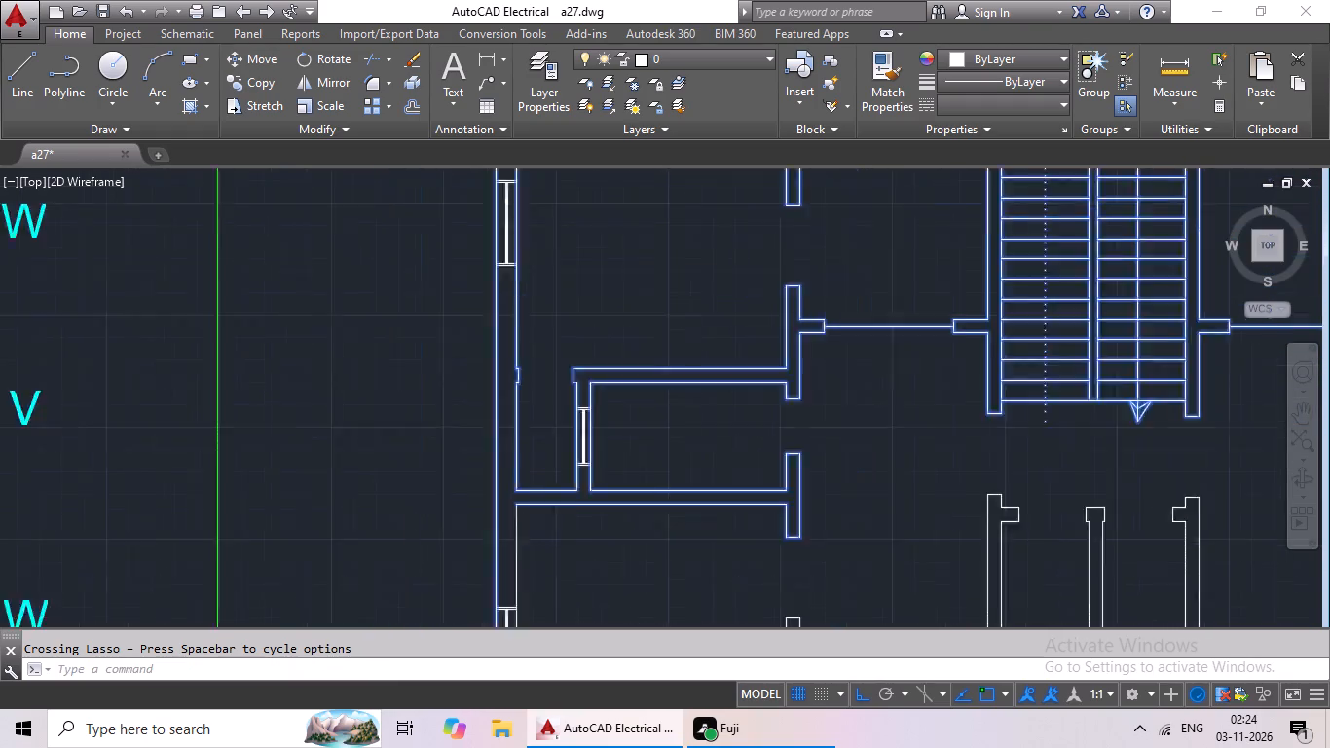
{"action": "middle_click_drag", "start_coordinate": [674, 542], "coordinate": [705, 349]}
{"action": "scroll", "coordinate": [609, 385], "scroll_direction": "up", "scroll_amount": 3}
{"action": "left_click_drag", "start_coordinate": [653, 297], "coordinate": [528, 316]}
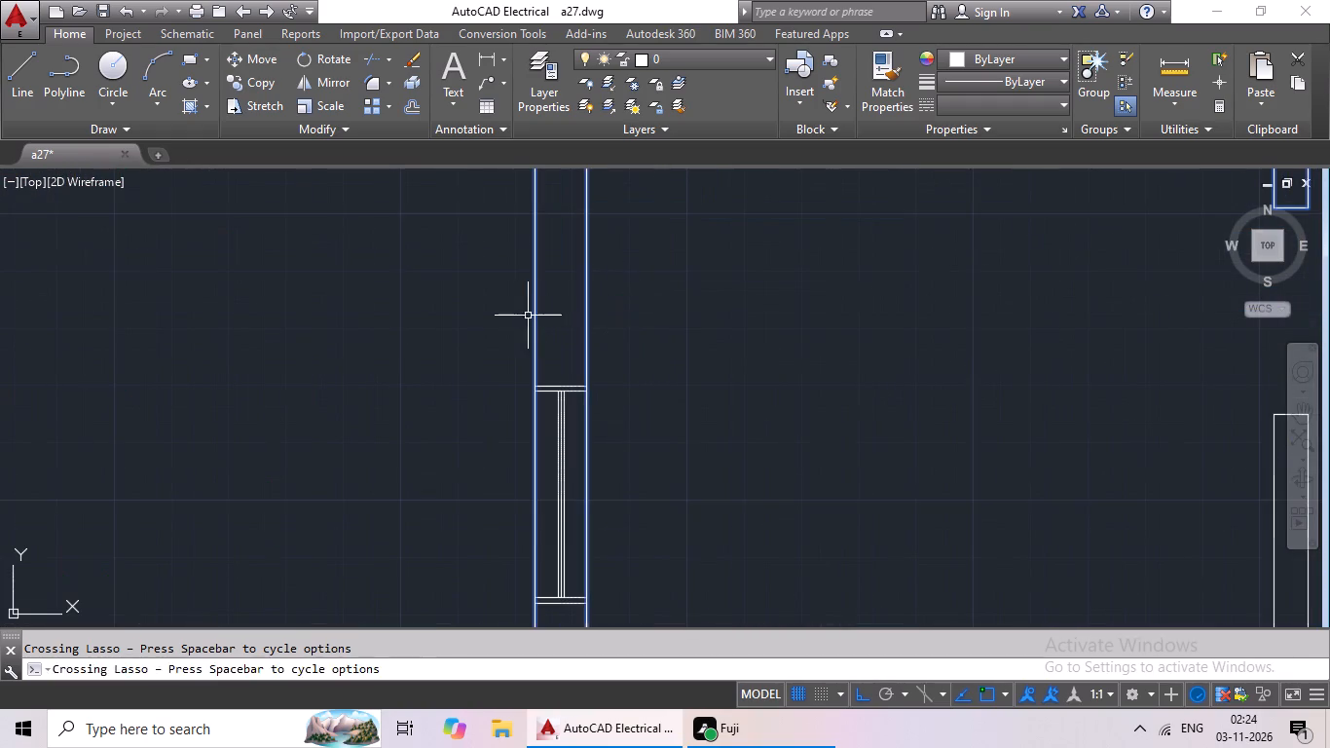
{"action": "scroll", "coordinate": [716, 360], "scroll_direction": "down", "scroll_amount": 1}
{"action": "middle_click_drag", "start_coordinate": [774, 431], "coordinate": [548, 339]}
{"action": "left_click_drag", "start_coordinate": [956, 296], "coordinate": [782, 388]}
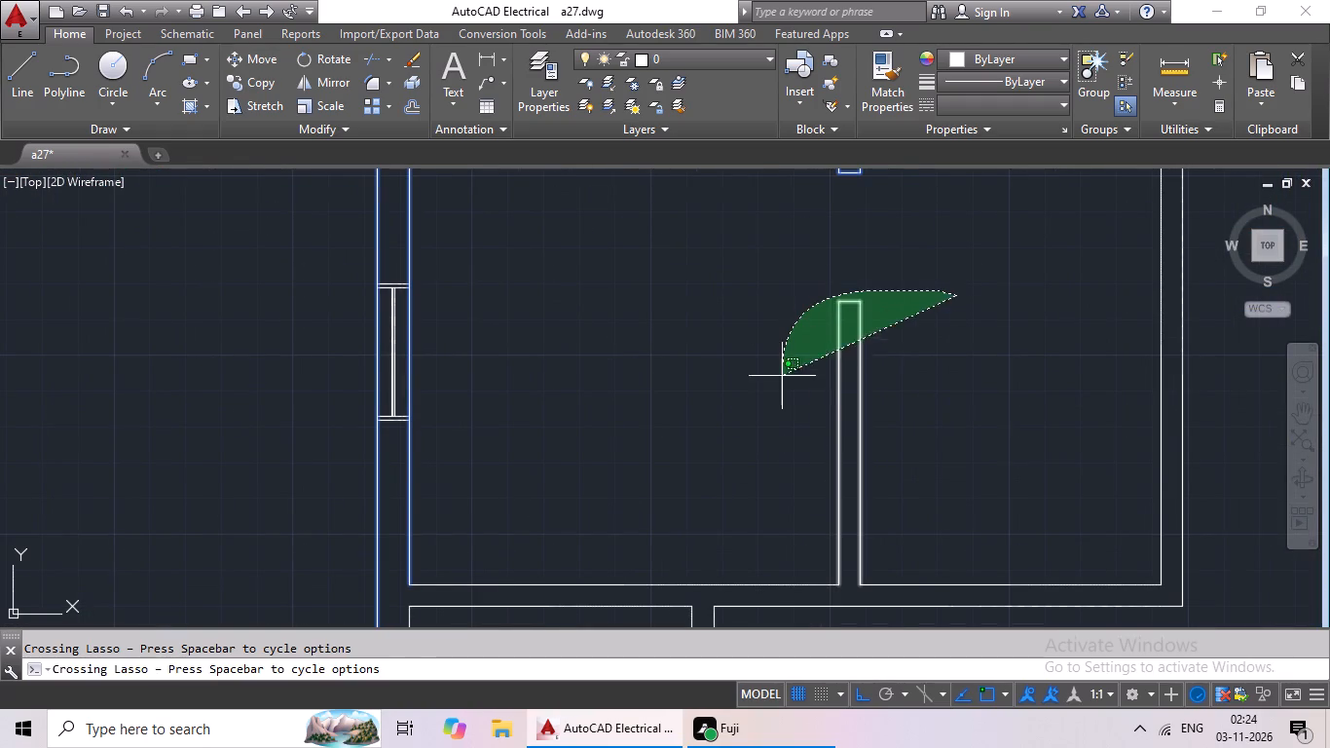
{"action": "left_click_drag", "start_coordinate": [782, 388], "coordinate": [934, 513]}
{"action": "middle_click_drag", "start_coordinate": [962, 519], "coordinate": [963, 329]}
{"action": "left_click_drag", "start_coordinate": [999, 318], "coordinate": [558, 342]}
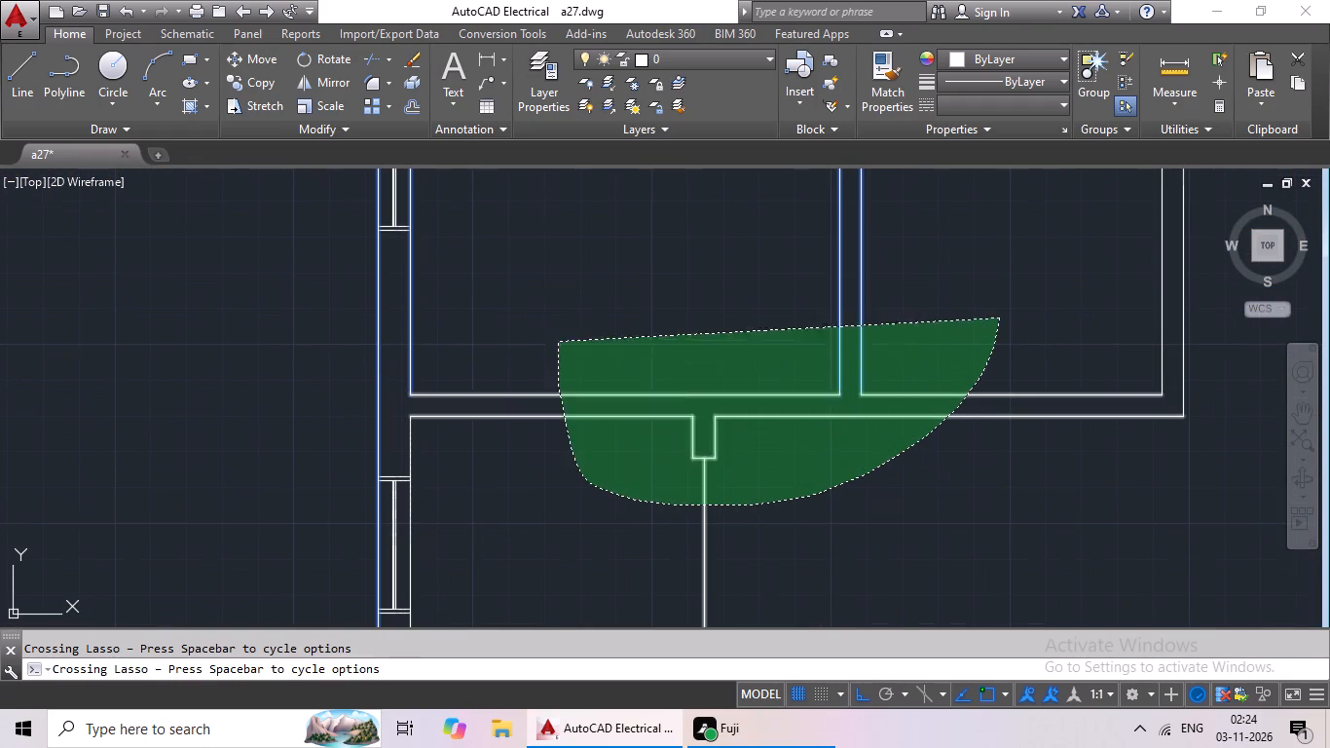
Add the lower-left kitchen and toilet partitions and the M.Bed–C.Bed partition with its T-shaped end to the selection.
{"action": "middle_click_drag", "start_coordinate": [796, 515], "coordinate": [845, 243]}
{"action": "left_click_drag", "start_coordinate": [841, 260], "coordinate": [522, 354]}
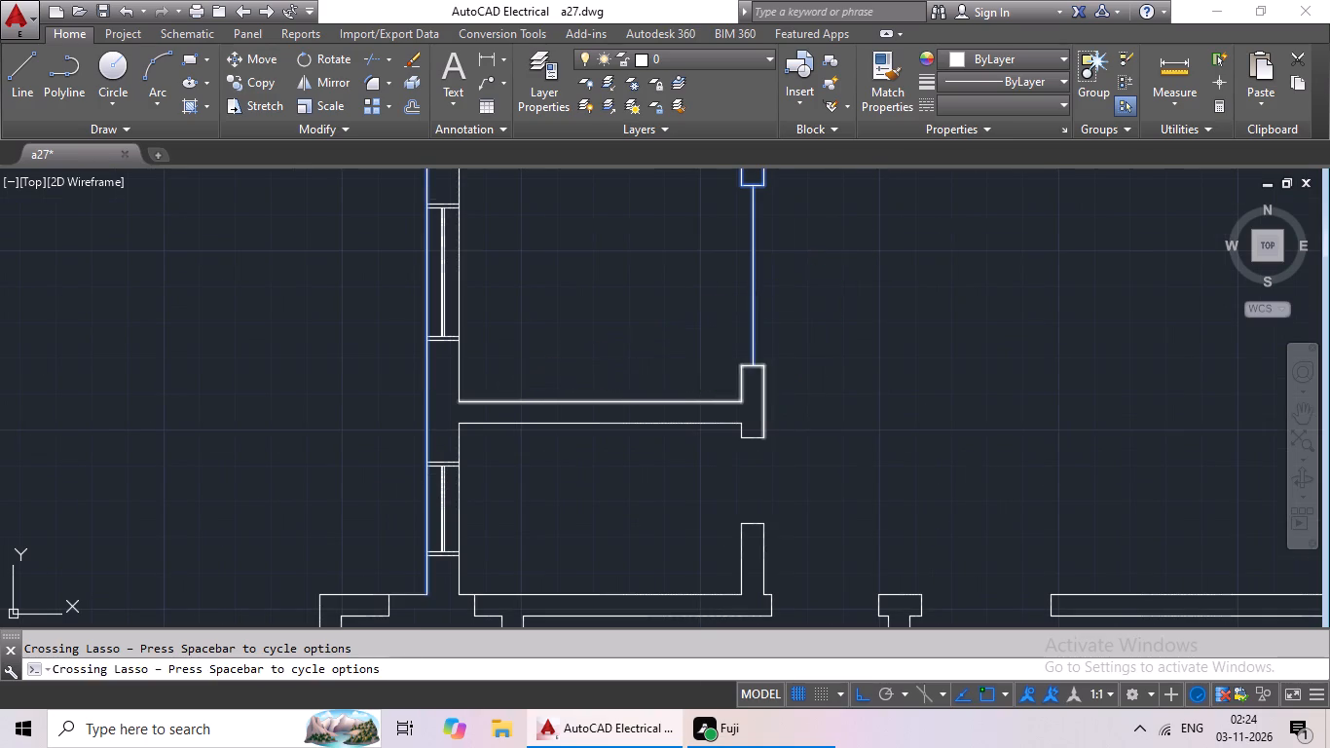
{"action": "left_click_drag", "start_coordinate": [740, 322], "coordinate": [916, 349]}
{"action": "middle_click_drag", "start_coordinate": [818, 441], "coordinate": [828, 254]}
{"action": "left_click_drag", "start_coordinate": [882, 287], "coordinate": [864, 282]}
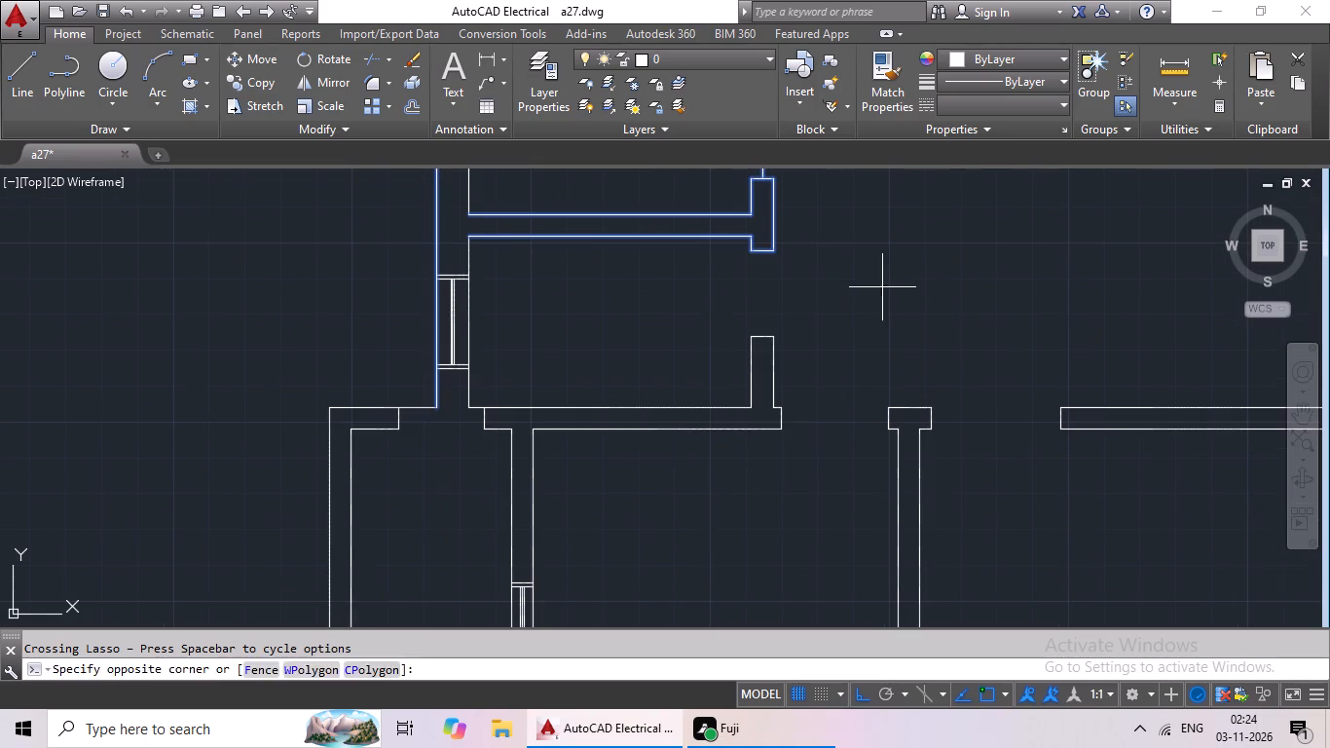
{"action": "left_click_drag", "start_coordinate": [864, 282], "coordinate": [792, 447]}
{"action": "middle_click_drag", "start_coordinate": [971, 383], "coordinate": [839, 330]}
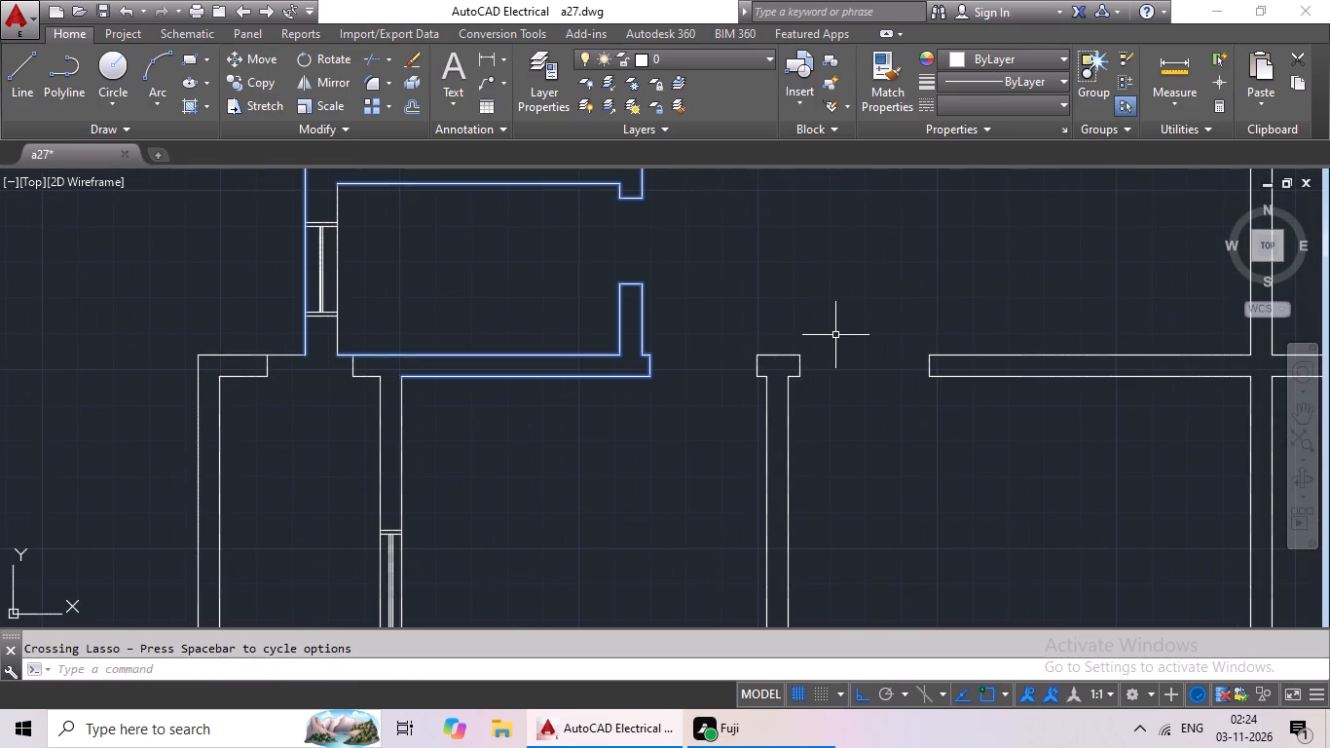
{"action": "scroll", "coordinate": [835, 335], "scroll_direction": "up", "scroll_amount": 1}
{"action": "left_click_drag", "start_coordinate": [839, 321], "coordinate": [856, 460]}
Add the inner exterior wall lines of the lower-left toilet and kitchen to the selection.
{"action": "scroll", "coordinate": [861, 453], "scroll_direction": "down", "scroll_amount": 3}
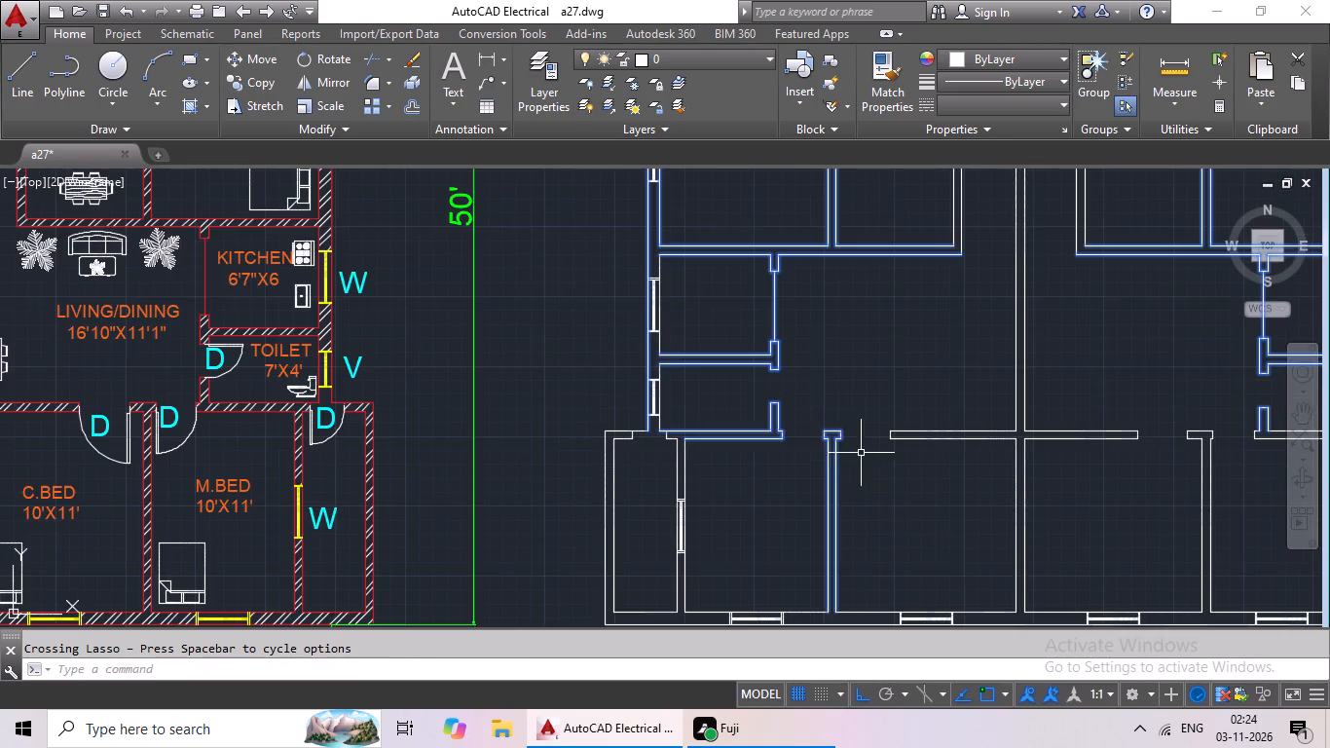
{"action": "scroll", "coordinate": [658, 365], "scroll_direction": "up", "scroll_amount": 5}
{"action": "left_click_drag", "start_coordinate": [743, 362], "coordinate": [619, 393]}
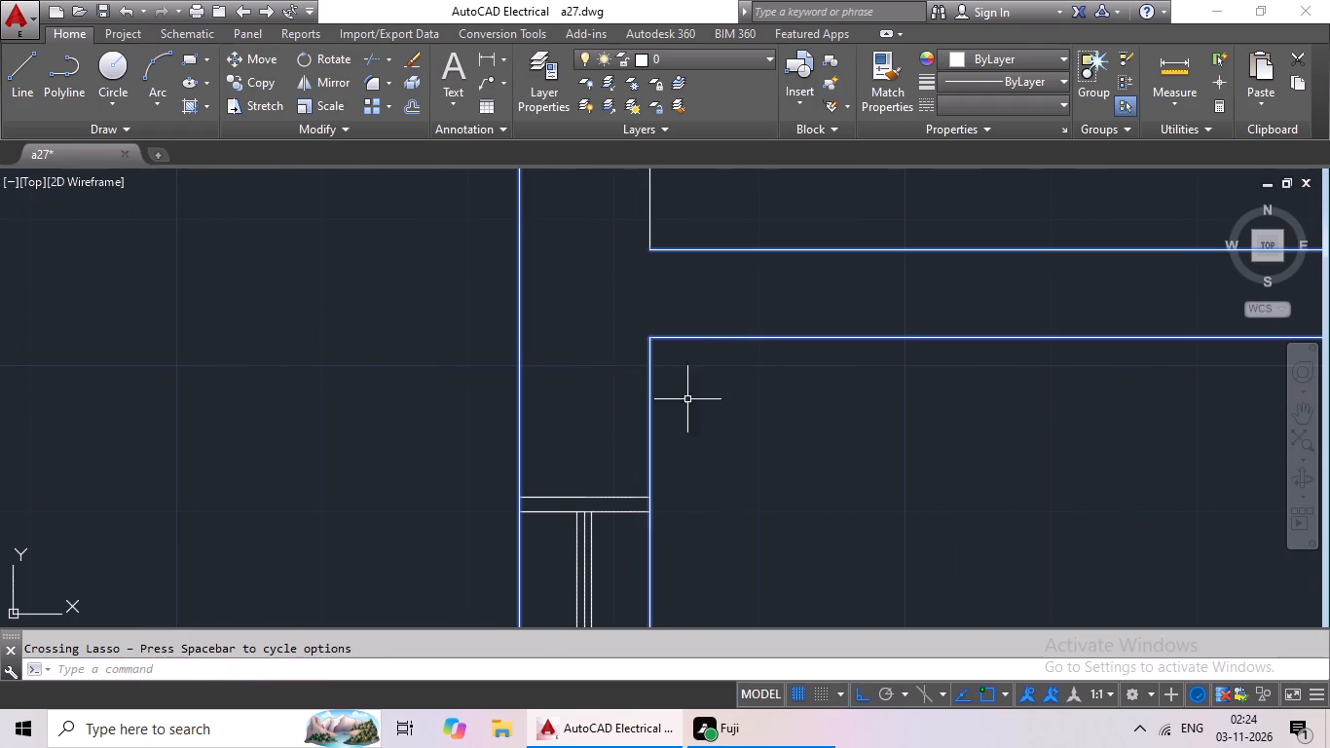
{"action": "scroll", "coordinate": [702, 400], "scroll_direction": "down", "scroll_amount": 2}
{"action": "middle_click_drag", "start_coordinate": [707, 402], "coordinate": [660, 505]}
{"action": "scroll", "coordinate": [671, 398], "scroll_direction": "up", "scroll_amount": 2}
{"action": "left_click_drag", "start_coordinate": [635, 259], "coordinate": [513, 332]}
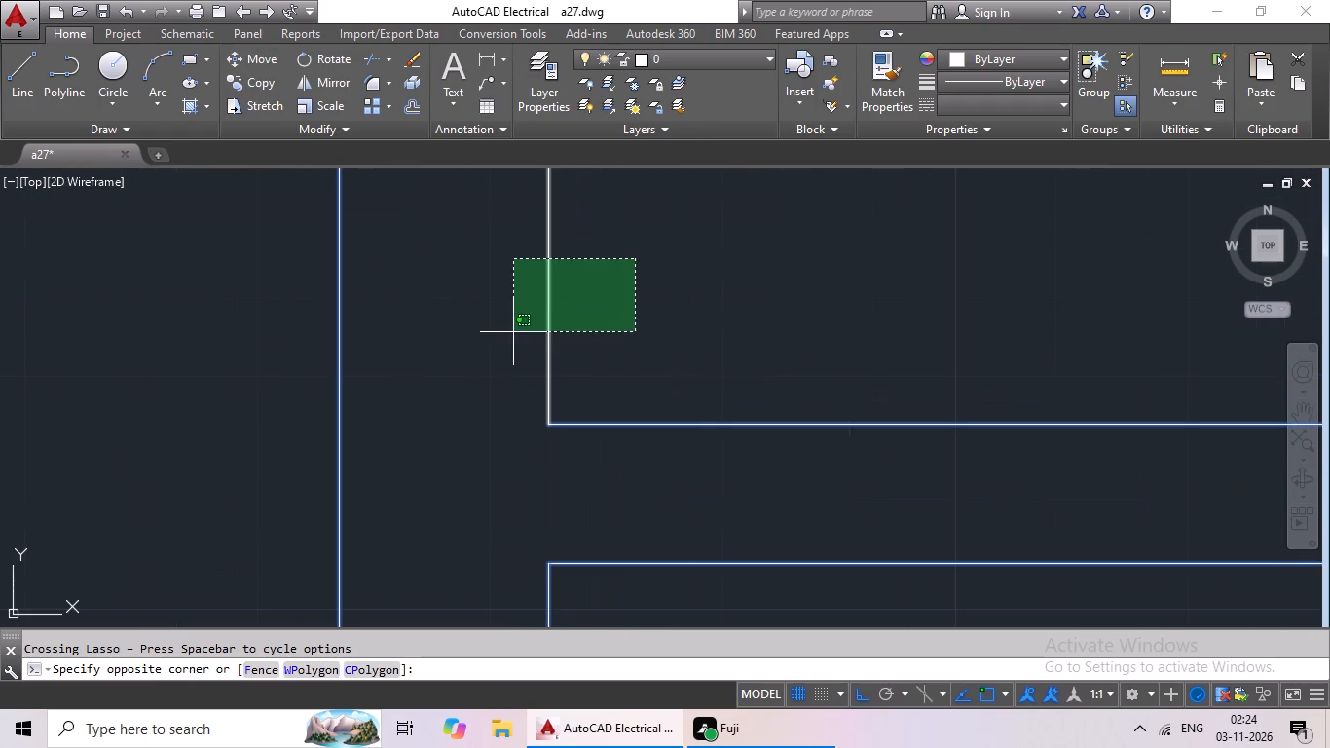
{"action": "left_click", "coordinate": [510, 338]}
Add the lower-left veranda's outline, its door jambs and its wall onto the M.Bed to the selection.
{"action": "scroll", "coordinate": [762, 341], "scroll_direction": "down", "scroll_amount": 3}
{"action": "middle_click_drag", "start_coordinate": [794, 465], "coordinate": [826, 315]}
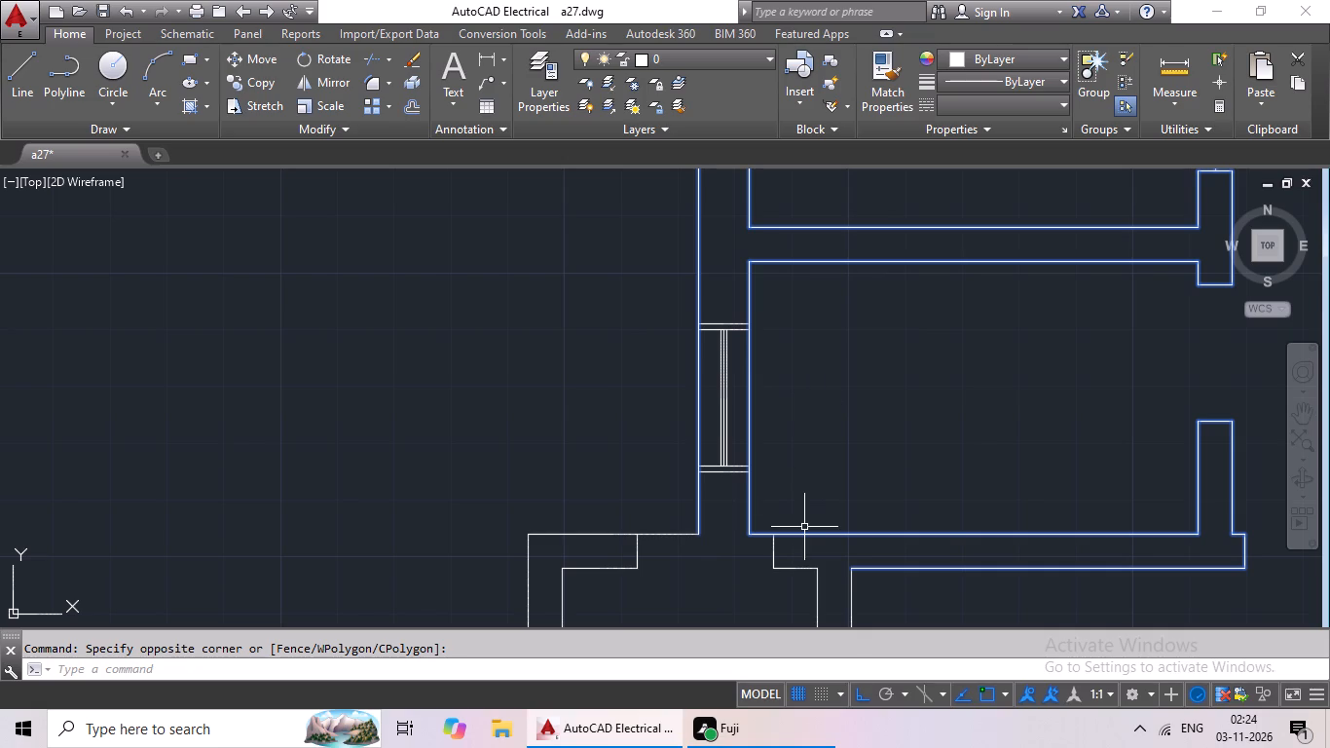
{"action": "middle_click_drag", "start_coordinate": [905, 464], "coordinate": [889, 307]}
{"action": "scroll", "coordinate": [852, 401], "scroll_direction": "down", "scroll_amount": 1}
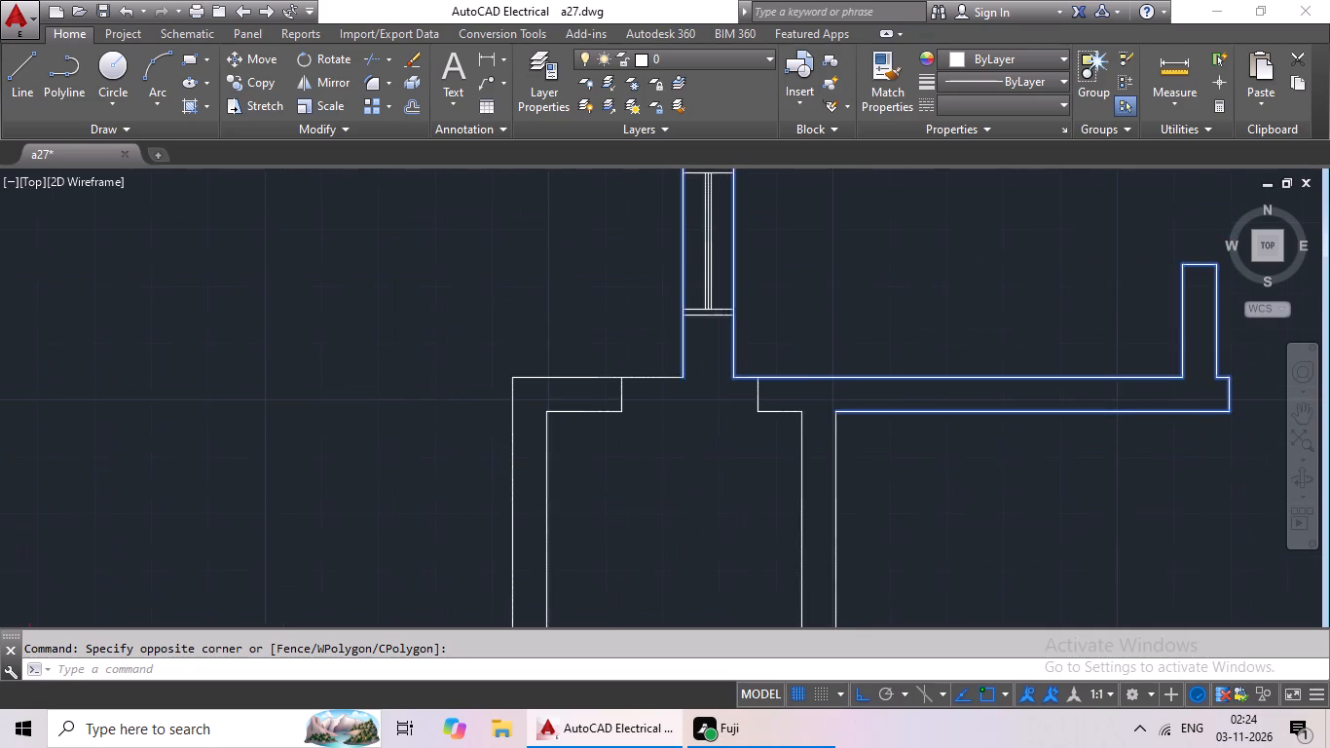
{"action": "middle_click_drag", "start_coordinate": [771, 470], "coordinate": [759, 404]}
{"action": "left_click_drag", "start_coordinate": [653, 276], "coordinate": [760, 406]}
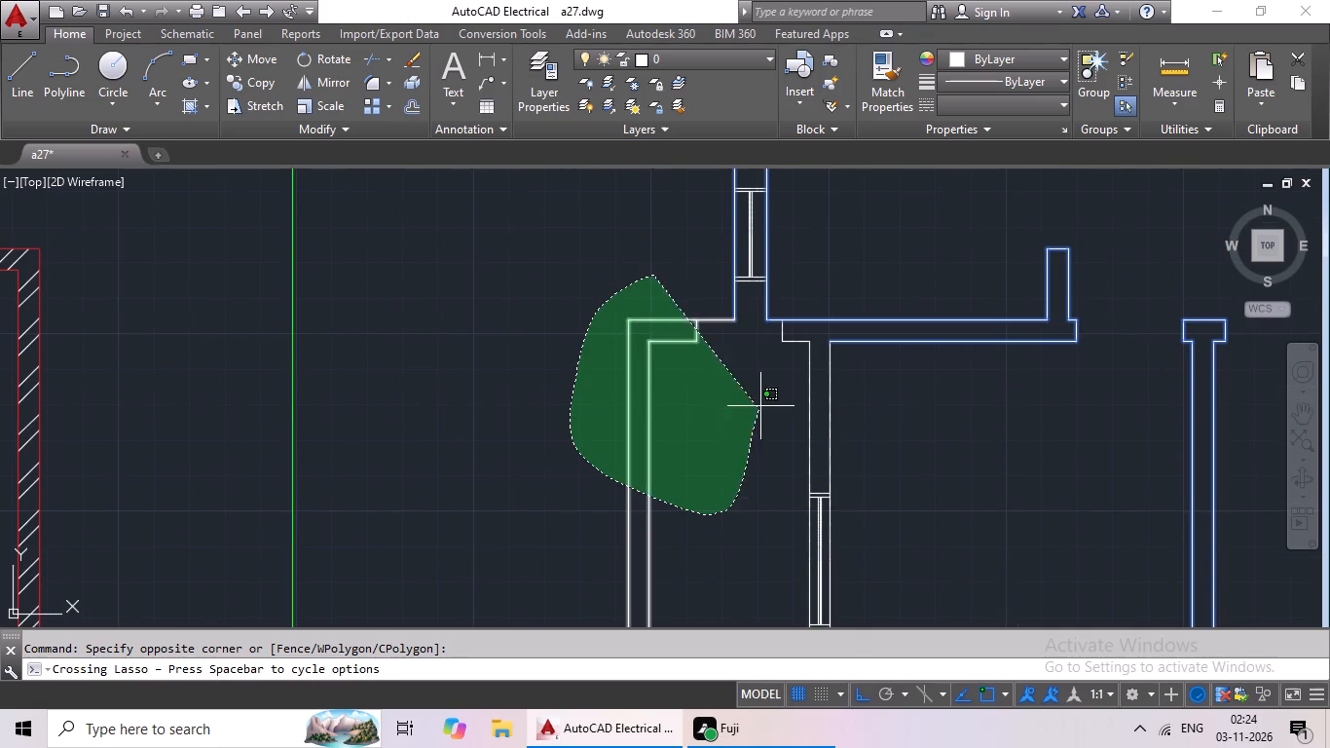
{"action": "left_click_drag", "start_coordinate": [914, 396], "coordinate": [756, 318]}
{"action": "middle_click_drag", "start_coordinate": [869, 393], "coordinate": [827, 270]}
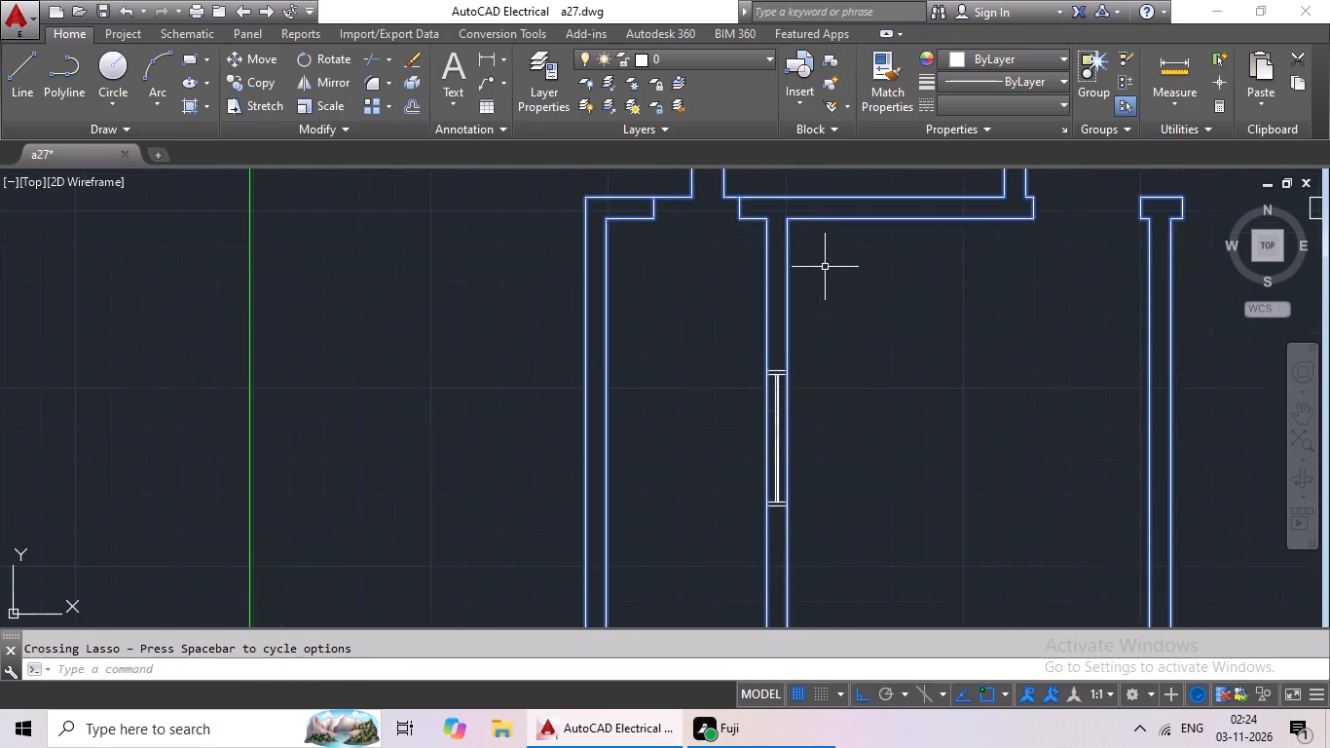
Add the bottom exterior wall line and the inner bottom lines of the left veranda, M.Bed and C.Bed to the selection.
{"action": "scroll", "coordinate": [846, 288], "scroll_direction": "down", "scroll_amount": 1}
{"action": "scroll", "coordinate": [853, 488], "scroll_direction": "down", "scroll_amount": 1}
{"action": "middle_click_drag", "start_coordinate": [857, 479], "coordinate": [874, 342]}
{"action": "scroll", "coordinate": [874, 341], "scroll_direction": "up", "scroll_amount": 1}
{"action": "scroll", "coordinate": [794, 388], "scroll_direction": "up", "scroll_amount": 1}
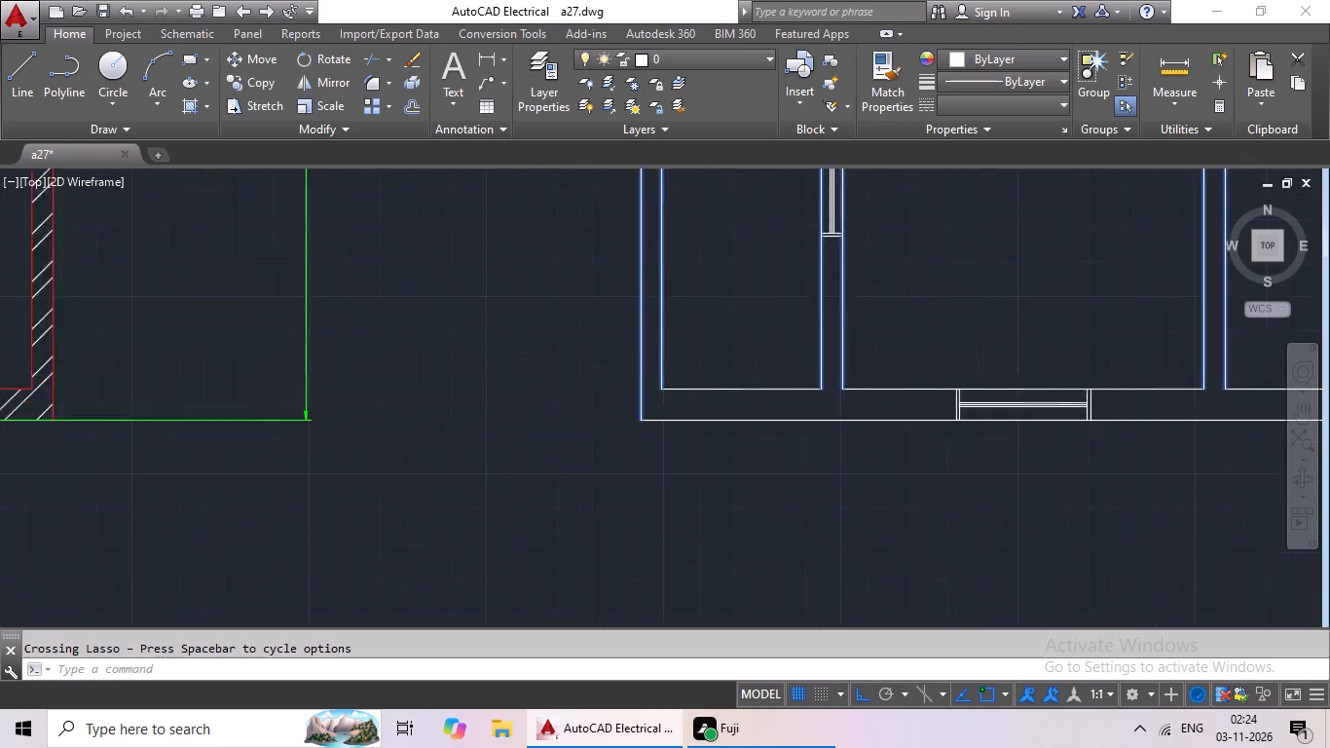
{"action": "scroll", "coordinate": [794, 389], "scroll_direction": "up", "scroll_amount": 2}
{"action": "left_click_drag", "start_coordinate": [955, 317], "coordinate": [330, 375]}
{"action": "scroll", "coordinate": [479, 395], "scroll_direction": "down", "scroll_amount": 3}
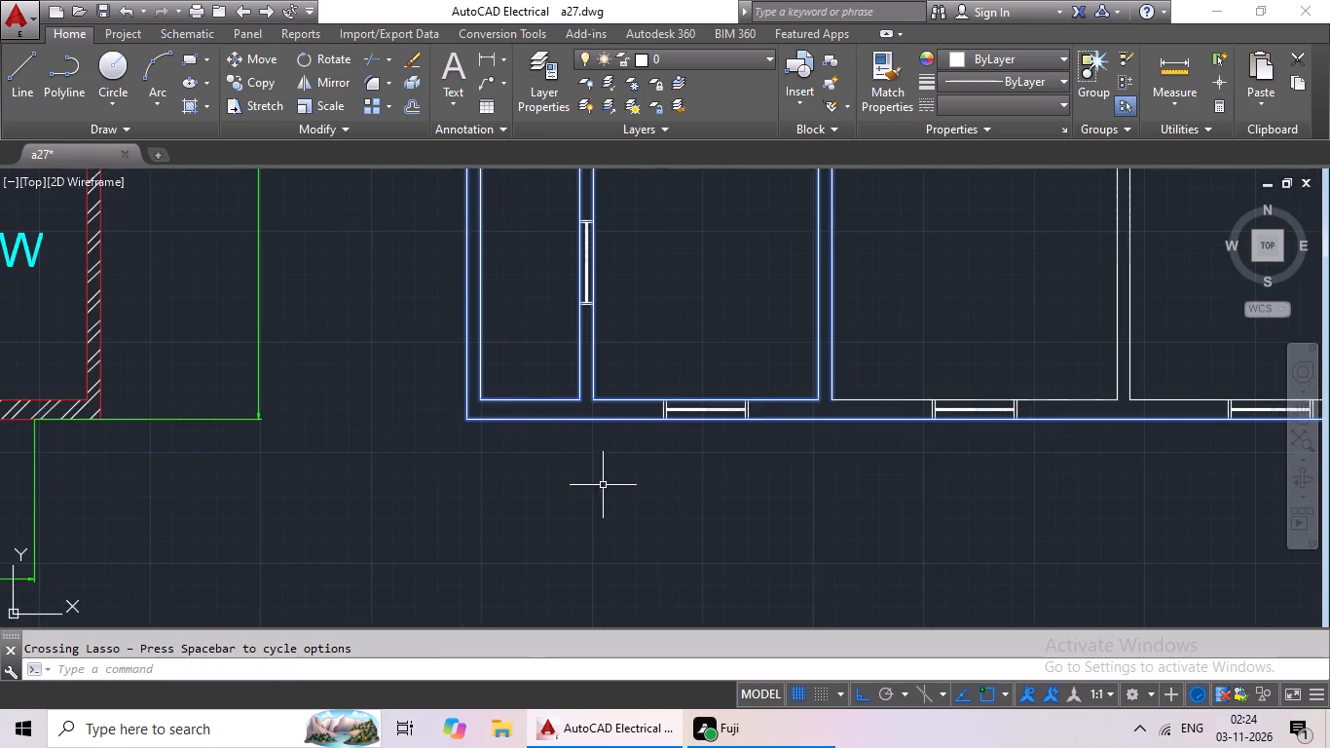
{"action": "middle_click_drag", "start_coordinate": [608, 487], "coordinate": [312, 487]}
{"action": "scroll", "coordinate": [625, 399], "scroll_direction": "up", "scroll_amount": 2}
{"action": "left_click_drag", "start_coordinate": [617, 332], "coordinate": [457, 500]}
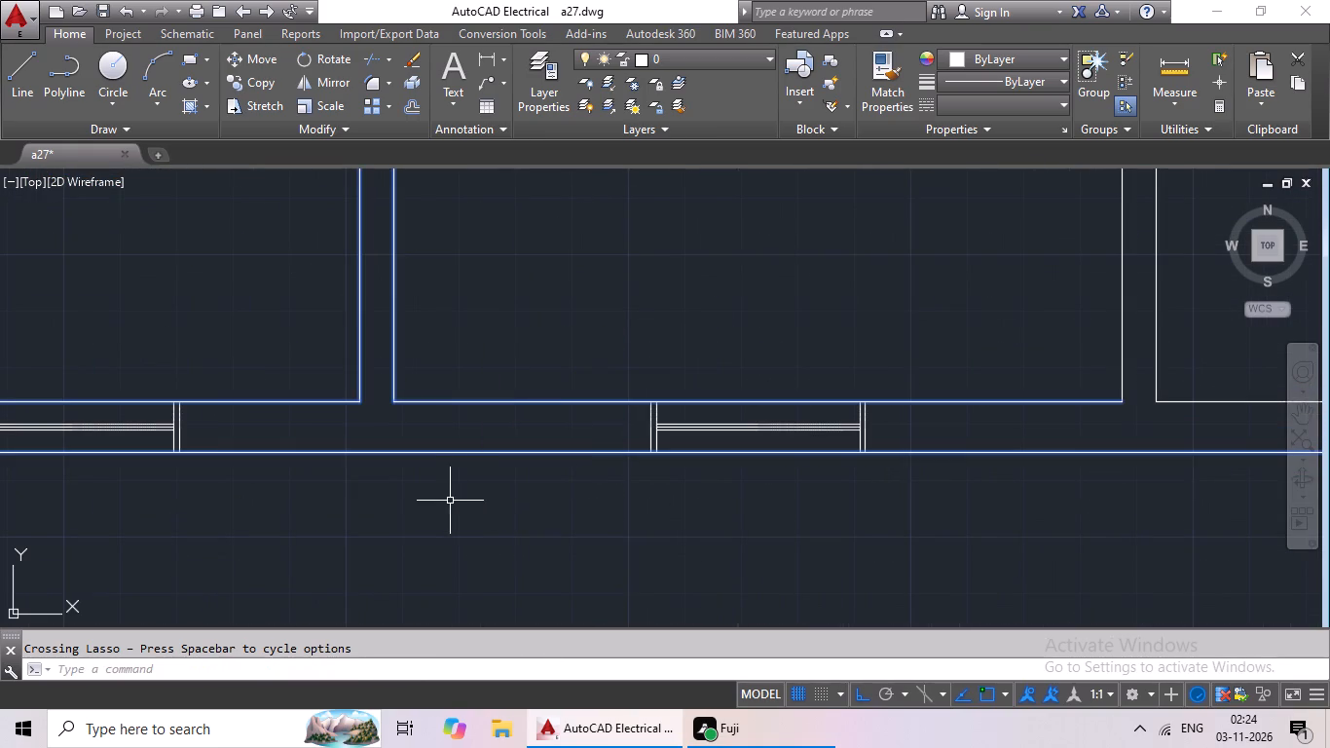
Add the lower central wall, the right M.Bed–C.Bed partition and the right bedrooms' inner bottom lines to the selection.
{"action": "scroll", "coordinate": [1070, 483], "scroll_direction": "down", "scroll_amount": 2}
{"action": "middle_click_drag", "start_coordinate": [1066, 488], "coordinate": [600, 580]}
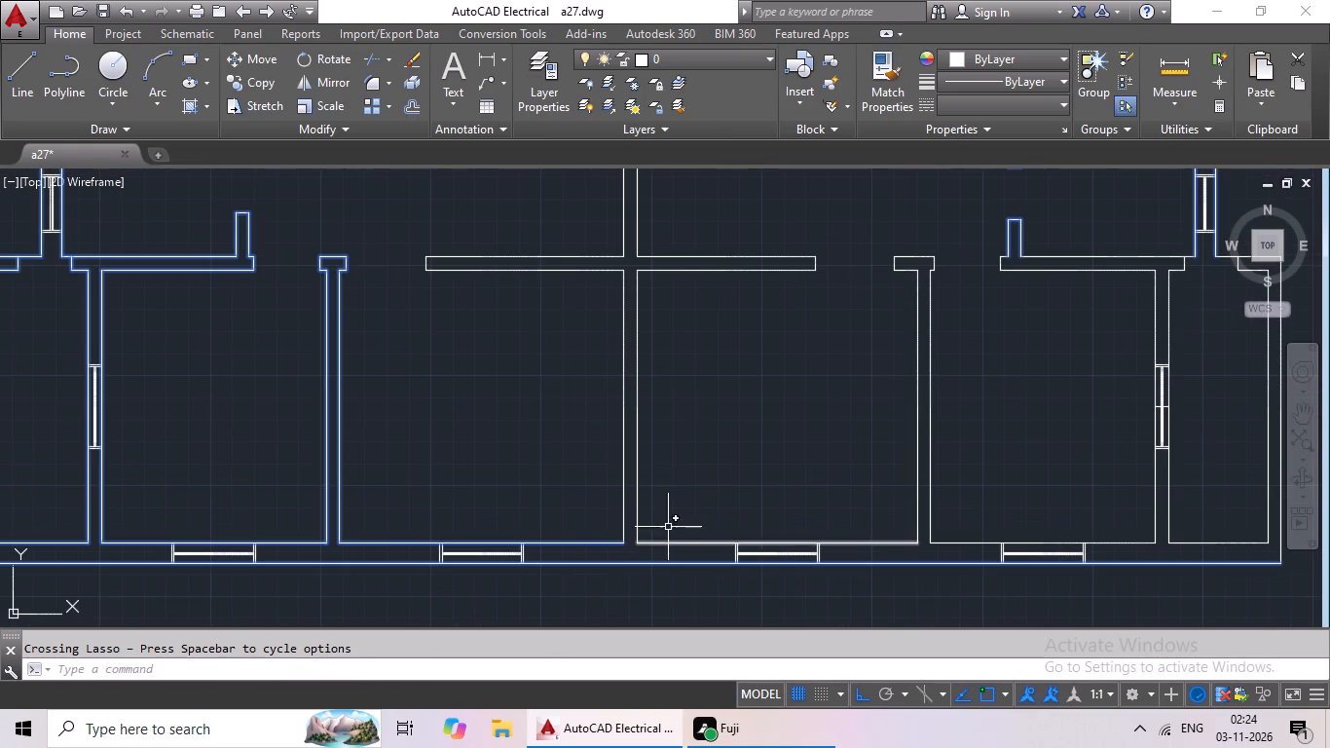
{"action": "left_click_drag", "start_coordinate": [703, 460], "coordinate": [485, 424]}
{"action": "middle_click_drag", "start_coordinate": [769, 464], "coordinate": [780, 452]}
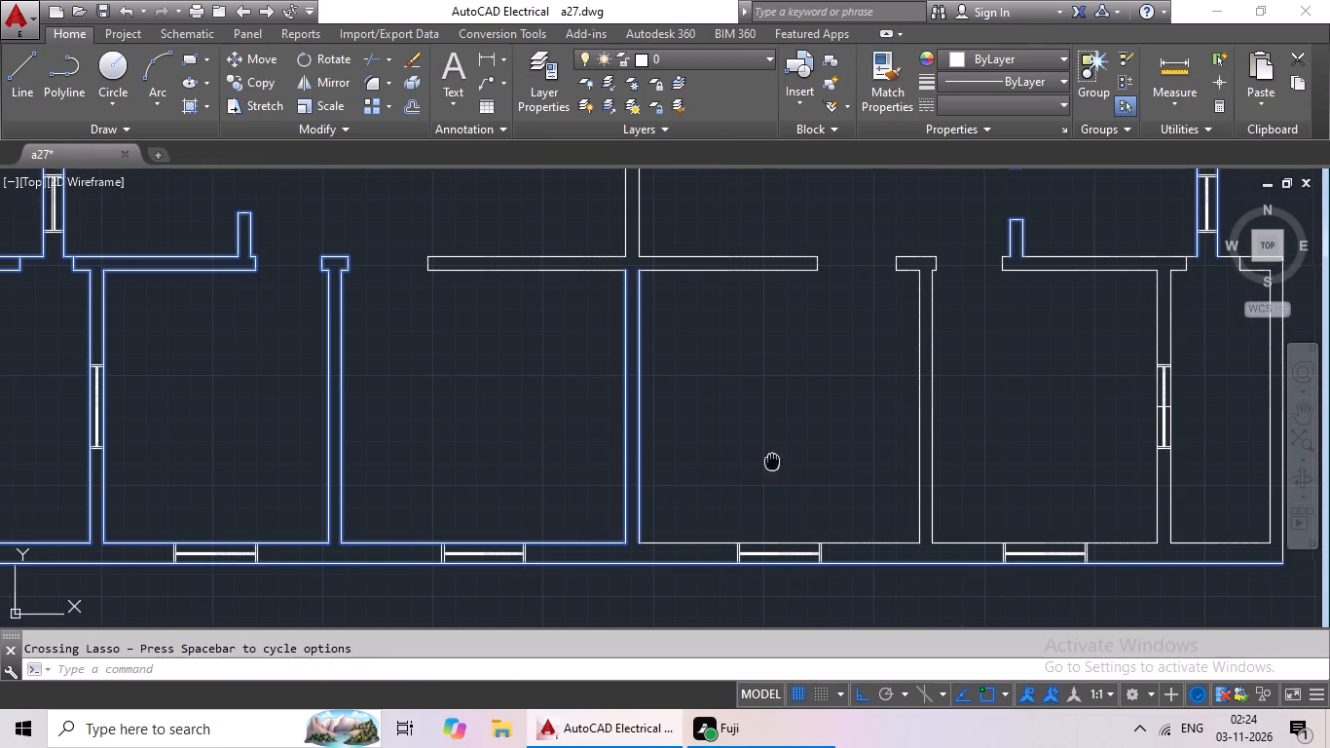
{"action": "middle_click_drag", "start_coordinate": [780, 452], "coordinate": [767, 326]}
{"action": "scroll", "coordinate": [953, 400], "scroll_direction": "up", "scroll_amount": 2}
{"action": "left_click_drag", "start_coordinate": [970, 332], "coordinate": [697, 355]}
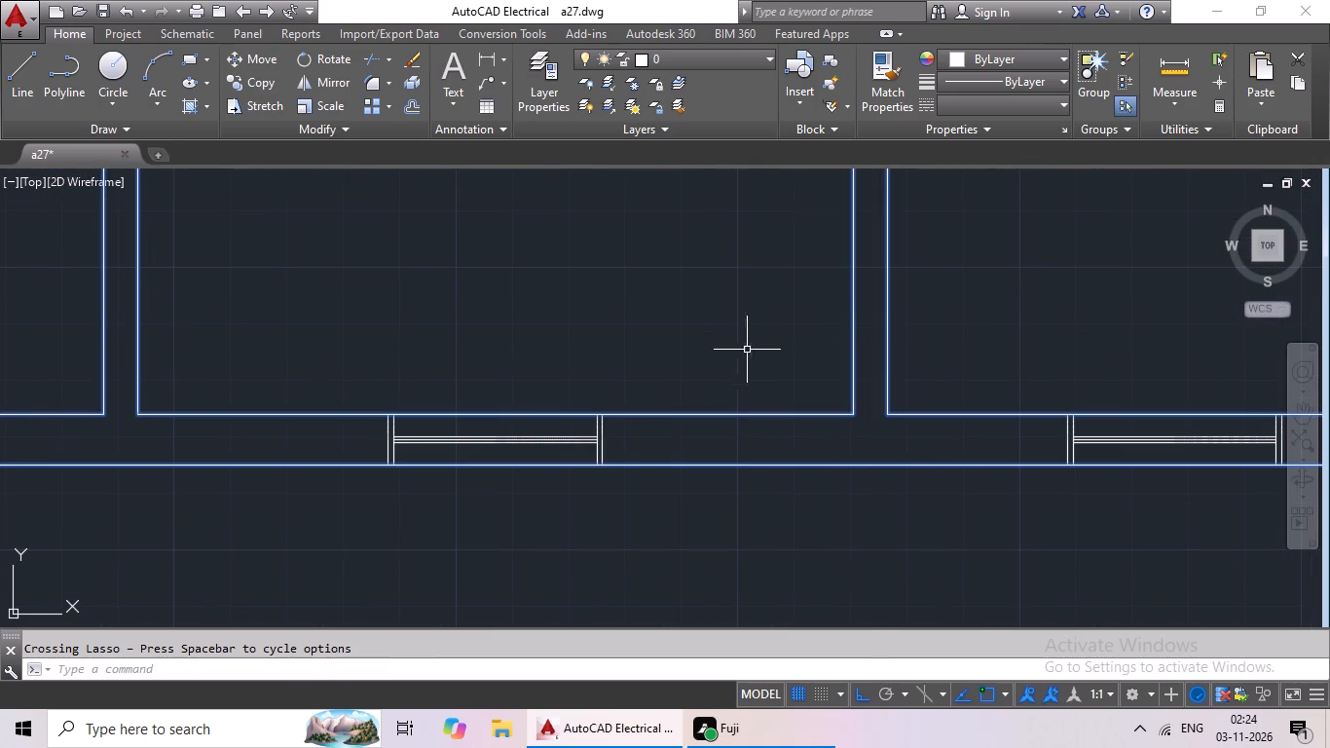
Add the cross wall above the two C.Beds and the central wall dividing the living areas to the selection.
{"action": "middle_click_drag", "start_coordinate": [641, 375], "coordinate": [636, 624]}
{"action": "scroll", "coordinate": [669, 515], "scroll_direction": "down", "scroll_amount": 2}
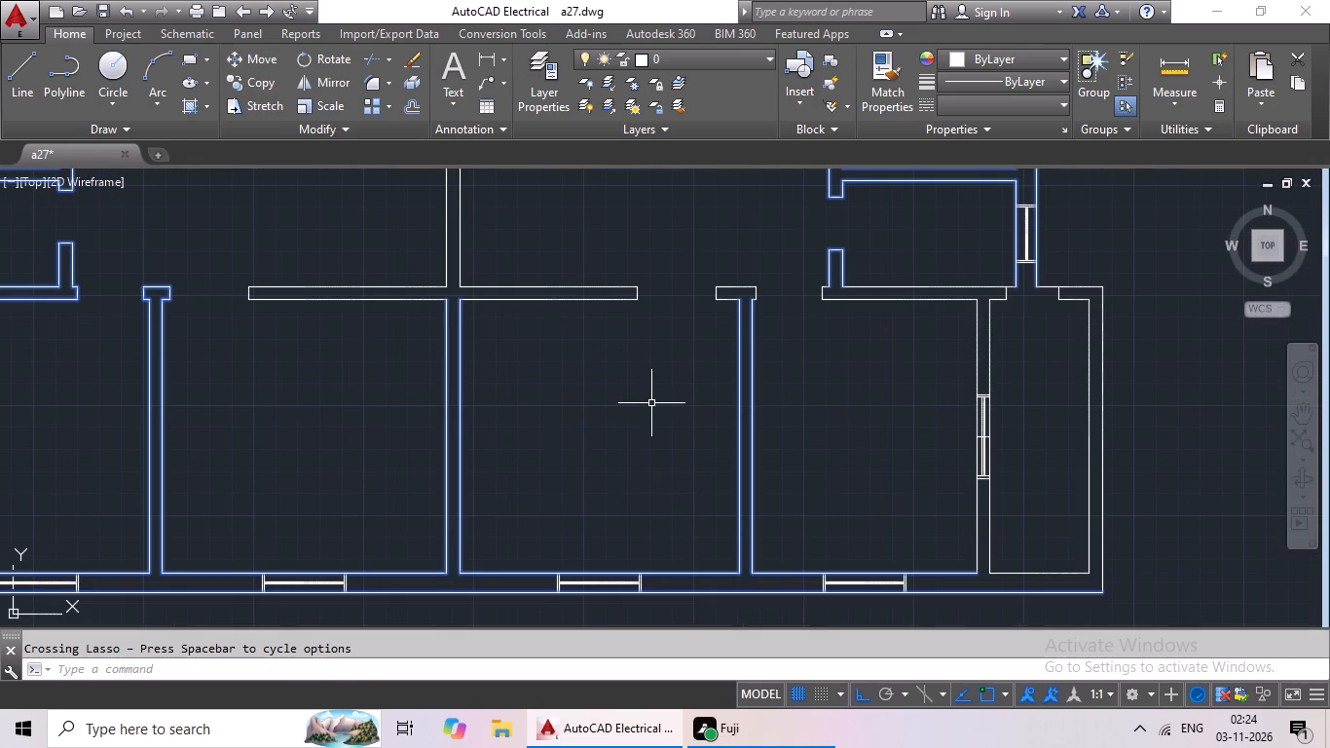
{"action": "middle_click_drag", "start_coordinate": [728, 520], "coordinate": [736, 542]}
{"action": "scroll", "coordinate": [737, 544], "scroll_direction": "down", "scroll_amount": 2}
{"action": "left_click_drag", "start_coordinate": [728, 417], "coordinate": [578, 453]}
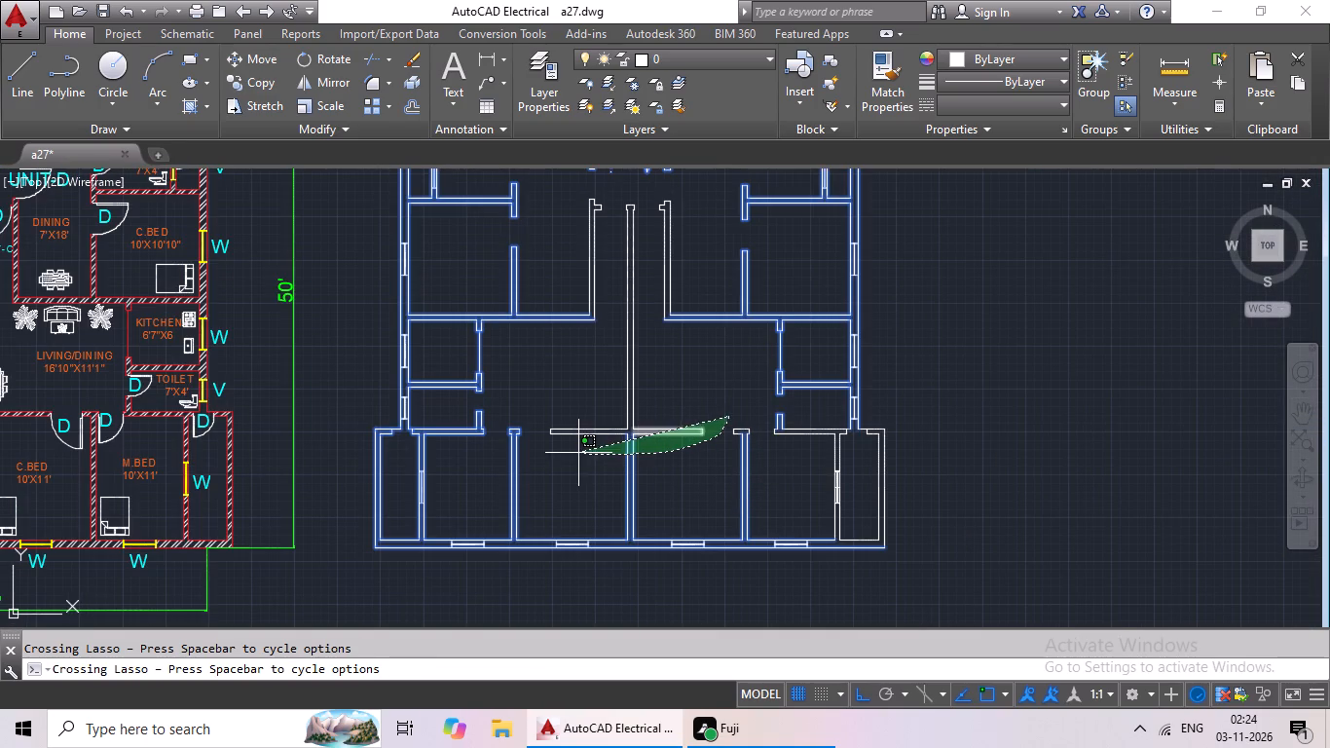
{"action": "left_click_drag", "start_coordinate": [578, 453], "coordinate": [545, 402]}
Add the lower-right veranda's outer and inner wall outline to the selection.
{"action": "scroll", "coordinate": [742, 407], "scroll_direction": "down", "scroll_amount": 2}
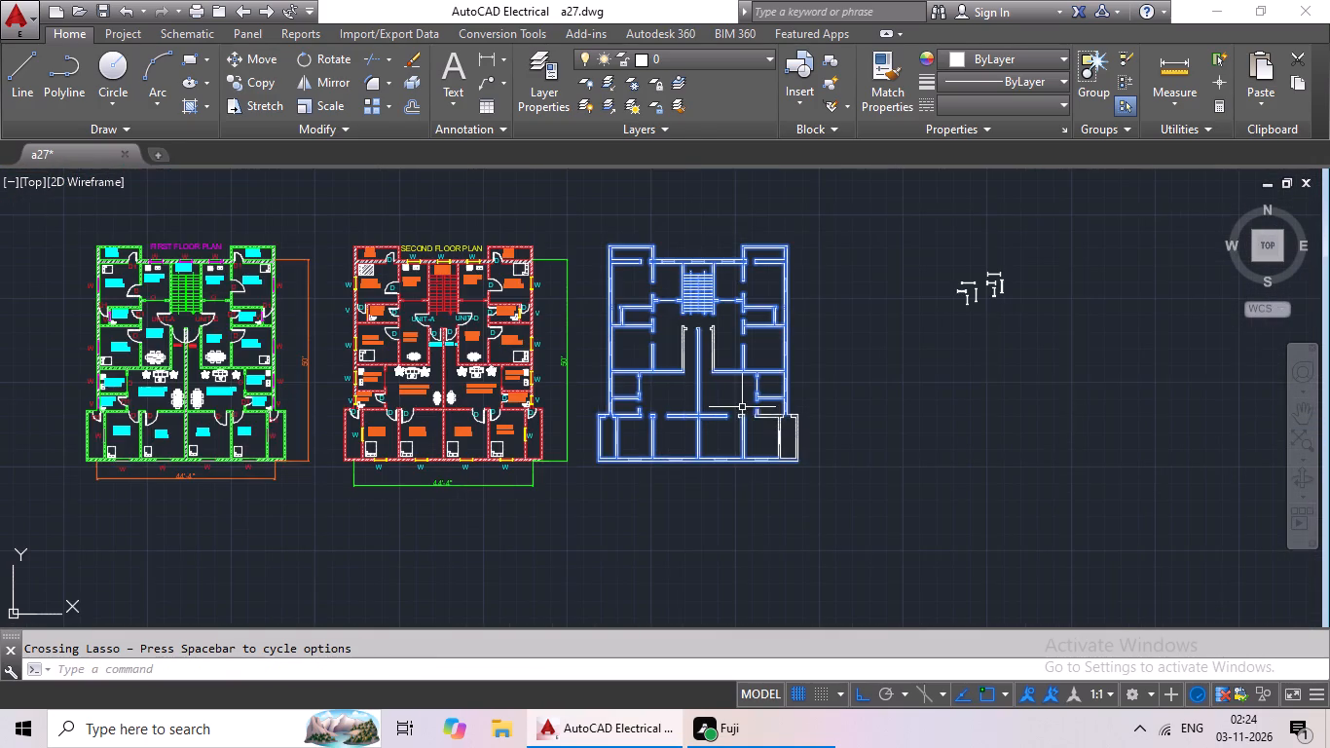
{"action": "scroll", "coordinate": [747, 417], "scroll_direction": "up", "scroll_amount": 1}
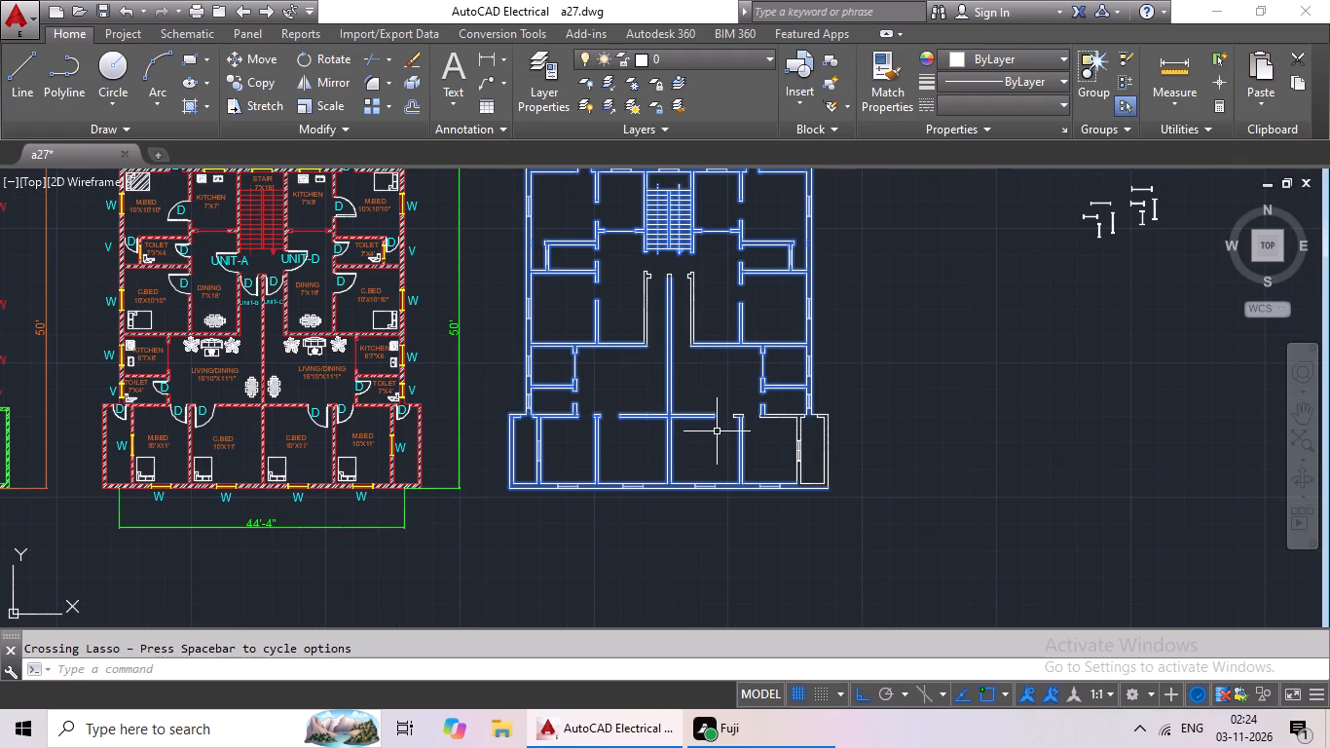
{"action": "middle_click_drag", "start_coordinate": [700, 450], "coordinate": [647, 476]}
{"action": "scroll", "coordinate": [816, 454], "scroll_direction": "up", "scroll_amount": 3}
{"action": "scroll", "coordinate": [809, 407], "scroll_direction": "down", "scroll_amount": 2}
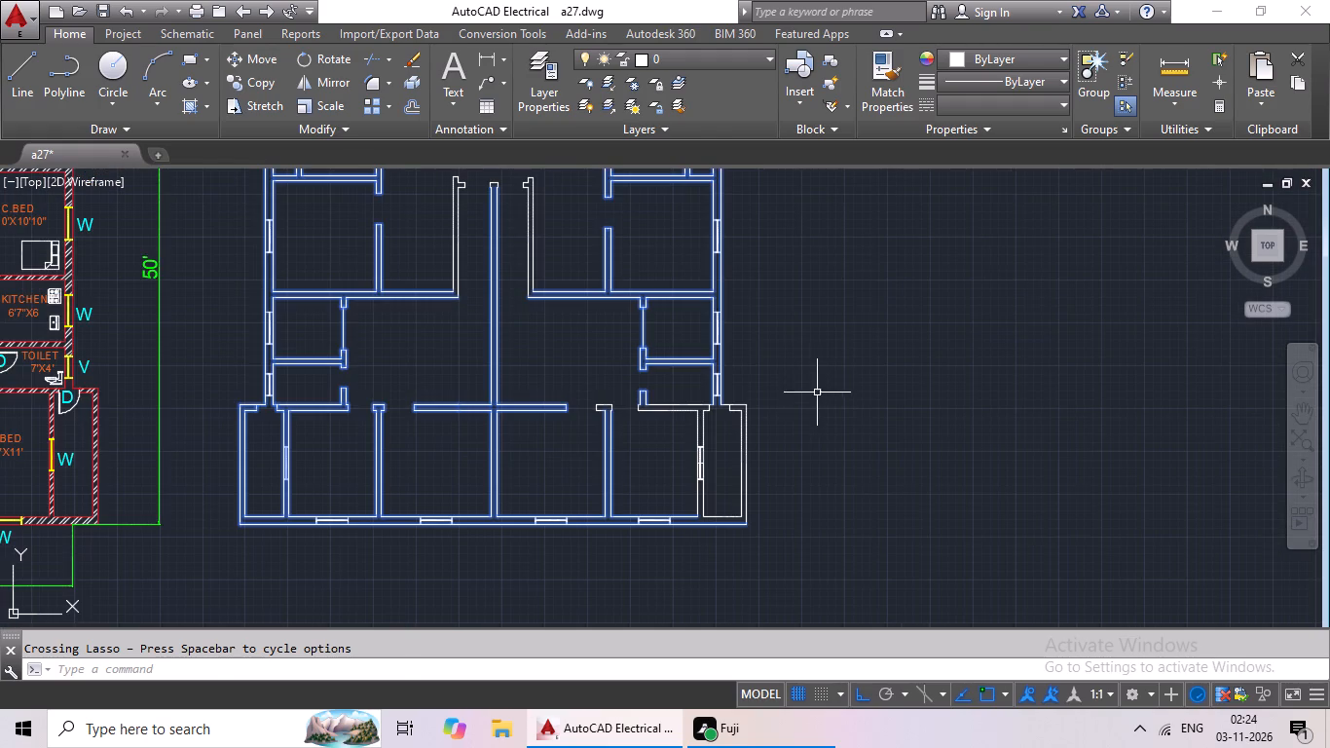
{"action": "left_click_drag", "start_coordinate": [819, 390], "coordinate": [834, 579]}
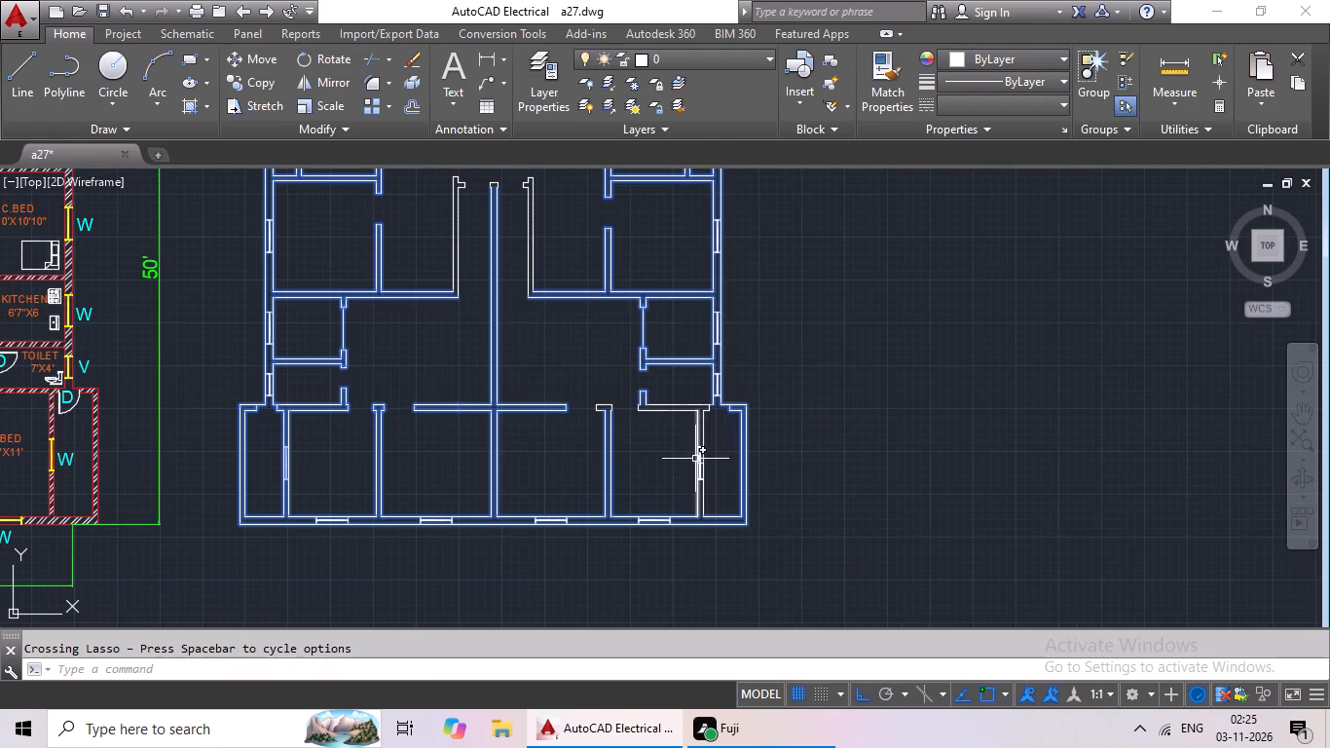
Add the lower-right veranda–M.Bed partition and the veranda door's jamb with its adjoining wall lines to the selection.
{"action": "scroll", "coordinate": [698, 438], "scroll_direction": "up", "scroll_amount": 3}
{"action": "left_click_drag", "start_coordinate": [801, 406], "coordinate": [596, 379]}
{"action": "middle_click_drag", "start_coordinate": [791, 395], "coordinate": [745, 481]}
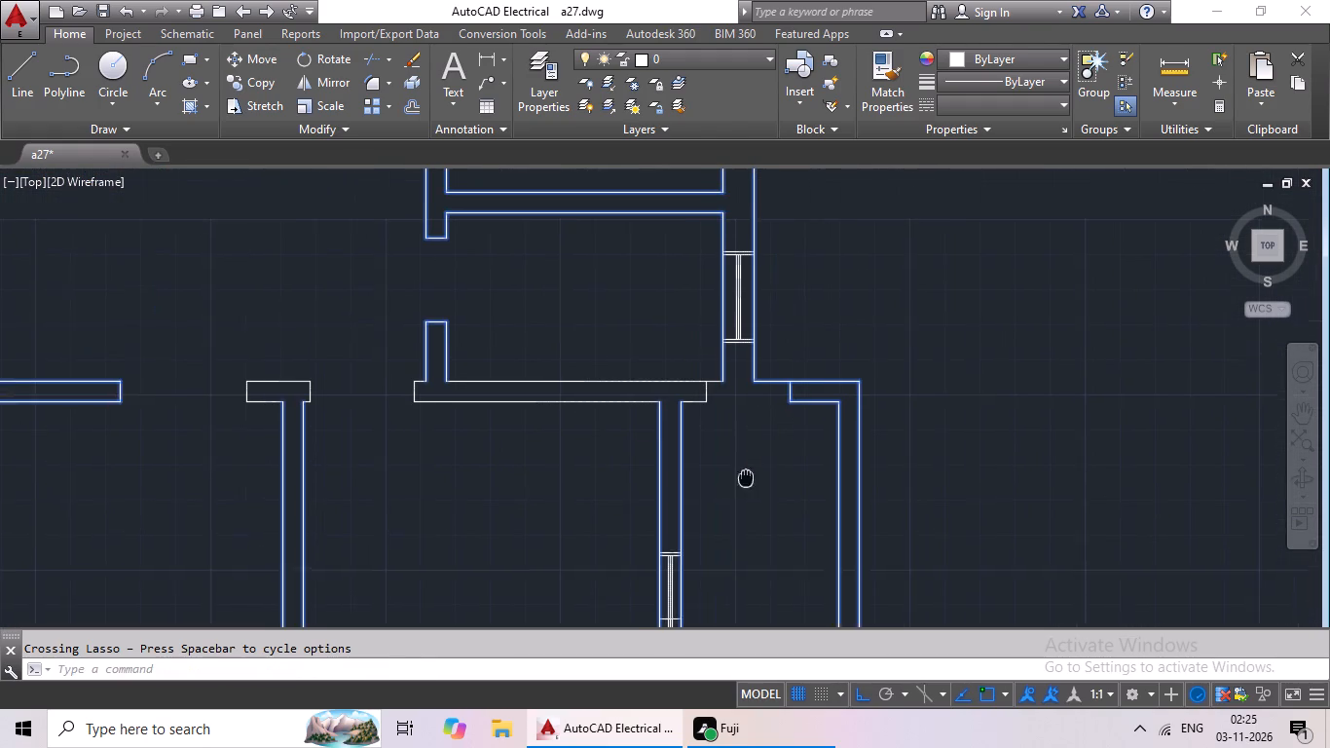
{"action": "left_click_drag", "start_coordinate": [651, 360], "coordinate": [756, 398]}
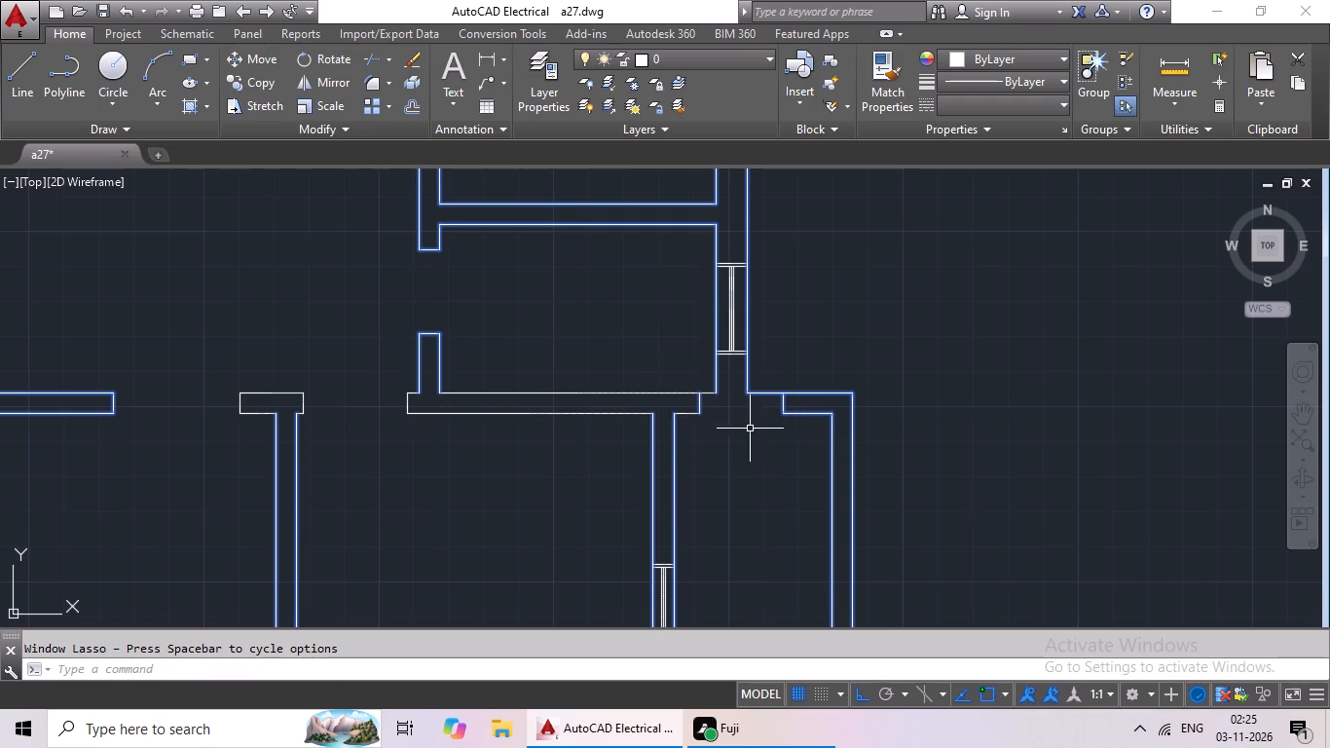
{"action": "scroll", "coordinate": [708, 393], "scroll_direction": "up", "scroll_amount": 4}
{"action": "left_click_drag", "start_coordinate": [713, 317], "coordinate": [550, 552]}
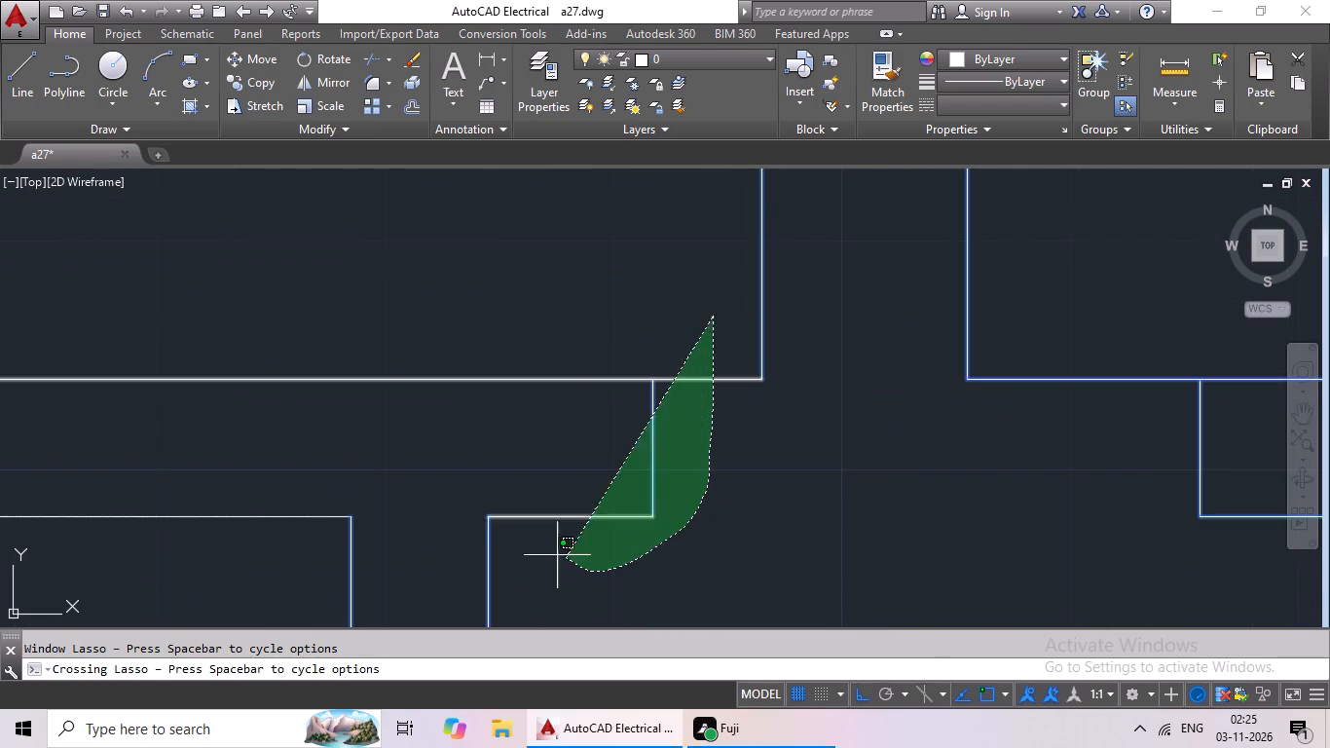
{"action": "left_click_drag", "start_coordinate": [550, 552], "coordinate": [458, 426]}
Add the remaining lines of the right toilet–M.Bed wall and the T-shaped end of the right M.Bed–C.Bed partition to the selection.
{"action": "scroll", "coordinate": [599, 441], "scroll_direction": "down", "scroll_amount": 3}
{"action": "middle_click_drag", "start_coordinate": [644, 516], "coordinate": [800, 505]}
{"action": "left_click_drag", "start_coordinate": [670, 357], "coordinate": [279, 284]}
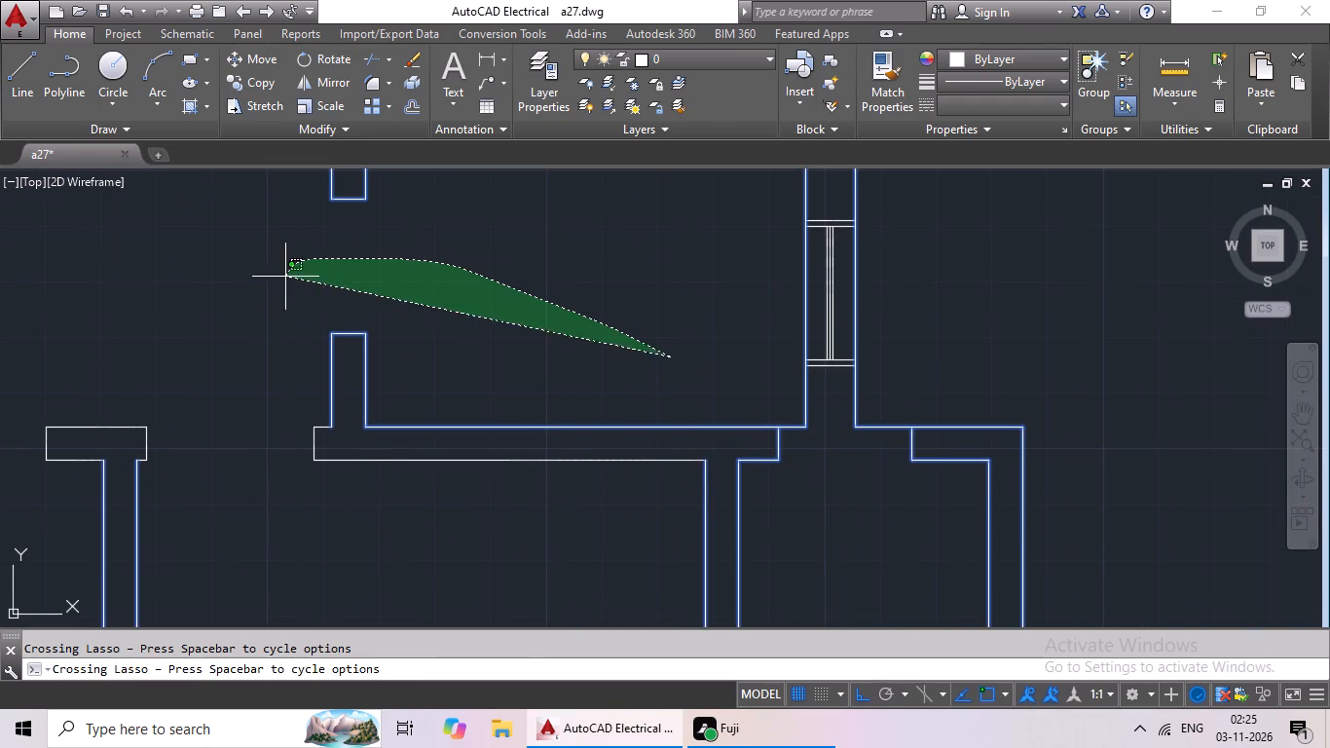
{"action": "left_click_drag", "start_coordinate": [279, 284], "coordinate": [630, 501]}
{"action": "middle_click_drag", "start_coordinate": [314, 481], "coordinate": [651, 401]}
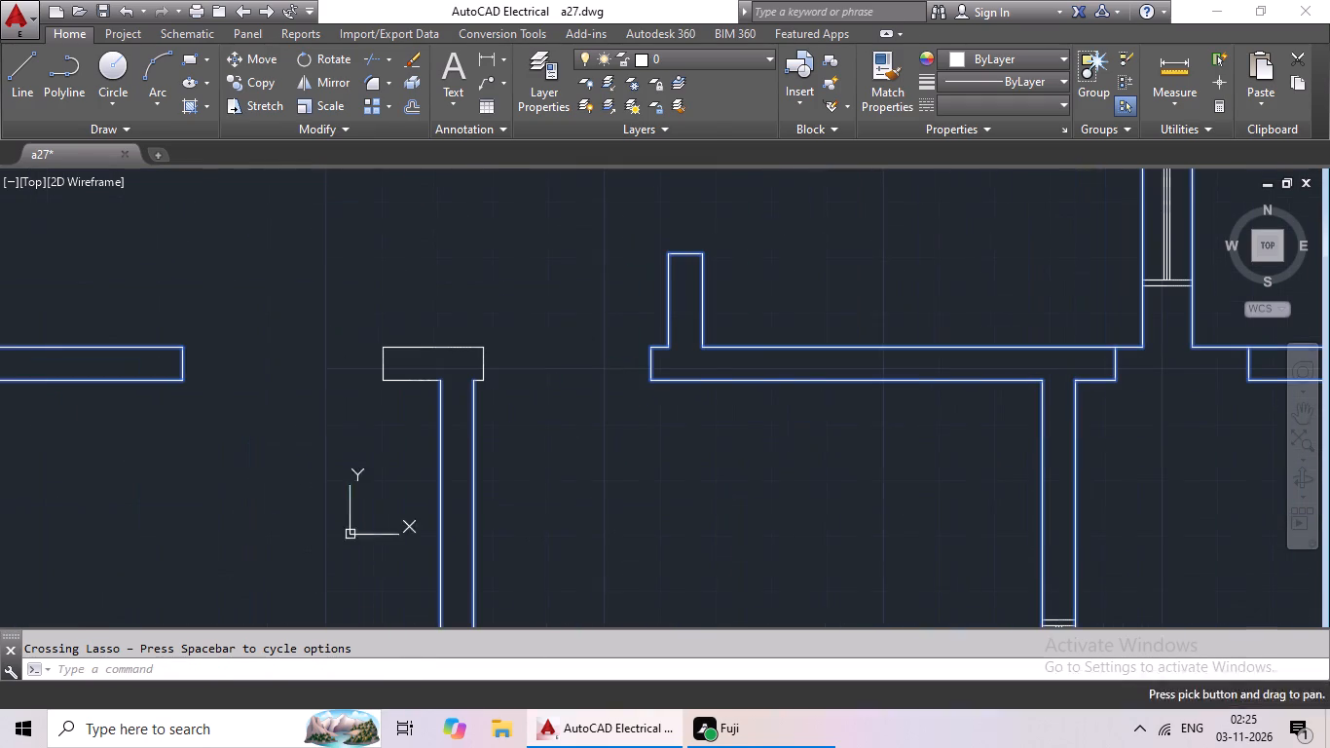
{"action": "left_click_drag", "start_coordinate": [572, 291], "coordinate": [561, 445]}
{"action": "scroll", "coordinate": [566, 442], "scroll_direction": "down", "scroll_amount": 3}
{"action": "middle_click_drag", "start_coordinate": [575, 437], "coordinate": [542, 527]}
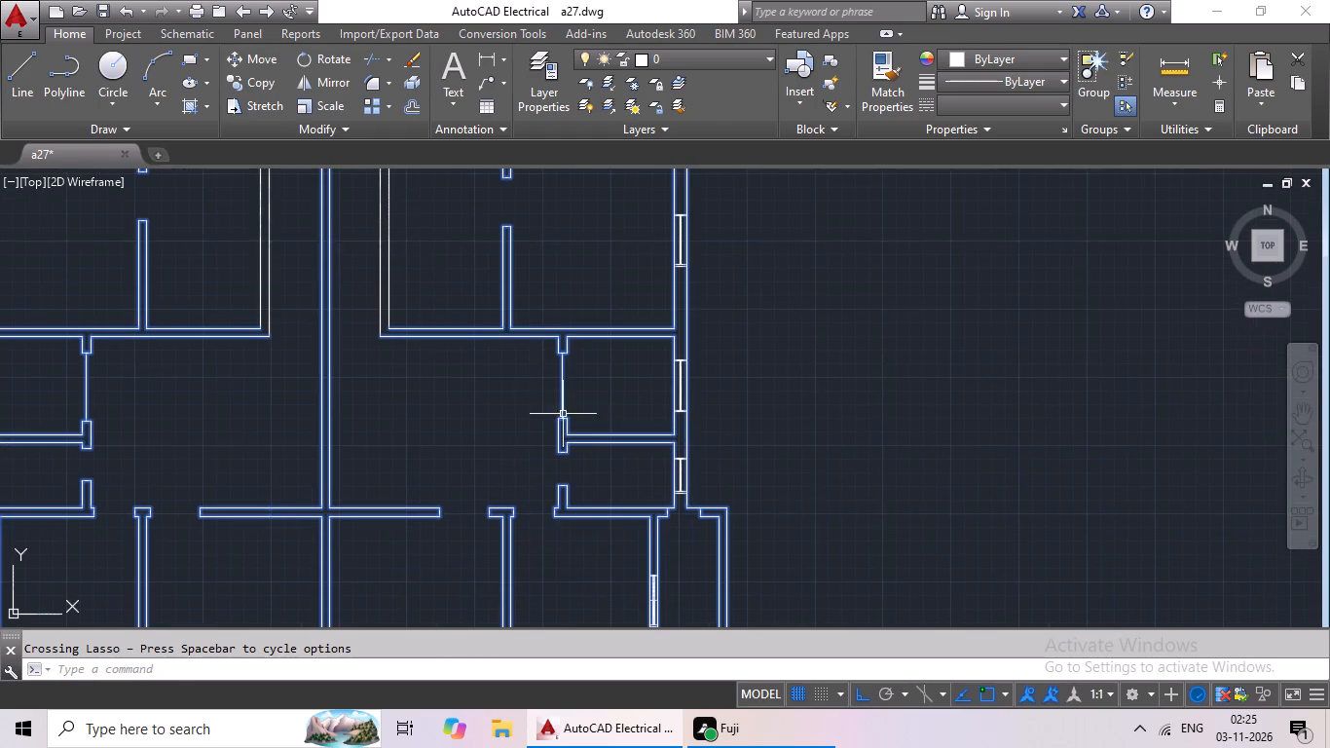
Add the two side walls with notched ends below the stair and the central wall's end cap to the selection.
{"action": "middle_click_drag", "start_coordinate": [545, 335], "coordinate": [535, 506]}
{"action": "scroll", "coordinate": [425, 297], "scroll_direction": "up", "scroll_amount": 2}
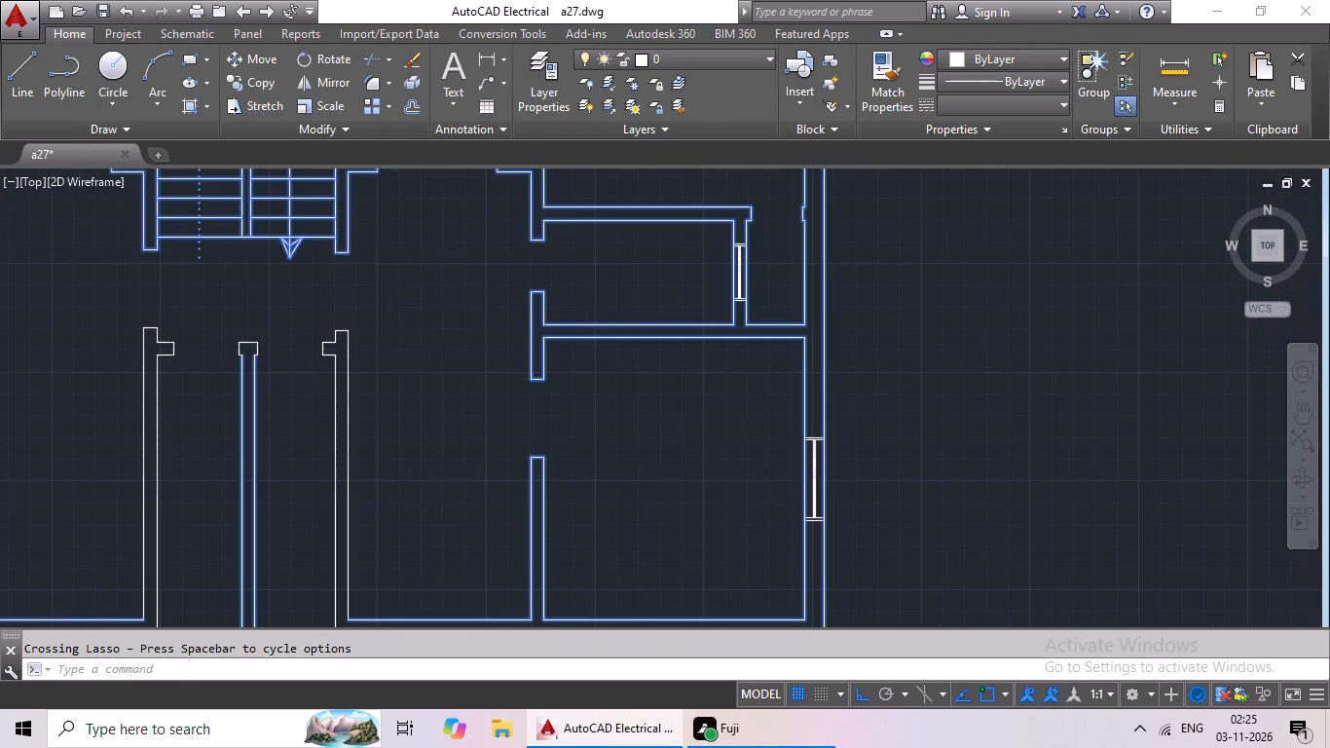
{"action": "scroll", "coordinate": [425, 297], "scroll_direction": "down", "scroll_amount": 1}
{"action": "left_click_drag", "start_coordinate": [438, 302], "coordinate": [310, 401]}
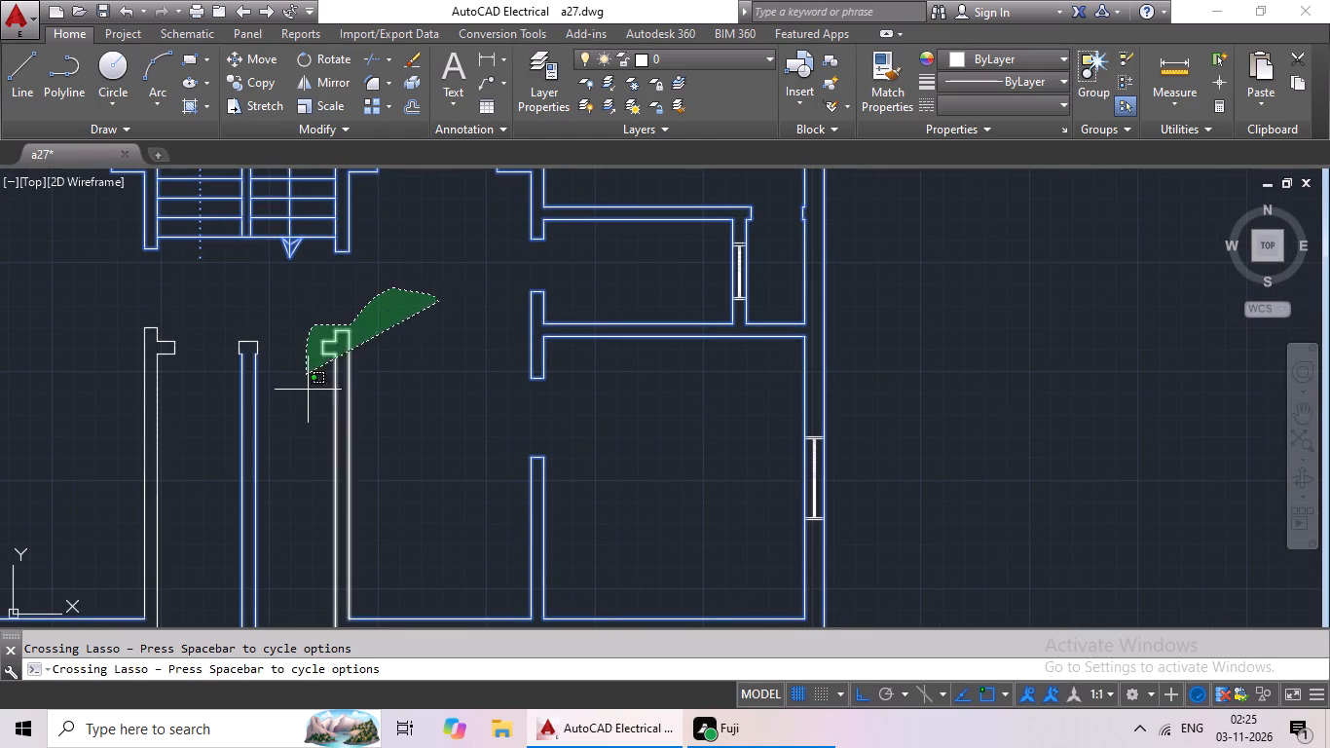
{"action": "left_click_drag", "start_coordinate": [310, 401], "coordinate": [444, 502]}
{"action": "middle_click_drag", "start_coordinate": [429, 501], "coordinate": [619, 320]}
{"action": "middle_click_drag", "start_coordinate": [384, 223], "coordinate": [379, 357]}
{"action": "left_click_drag", "start_coordinate": [388, 255], "coordinate": [388, 254]}
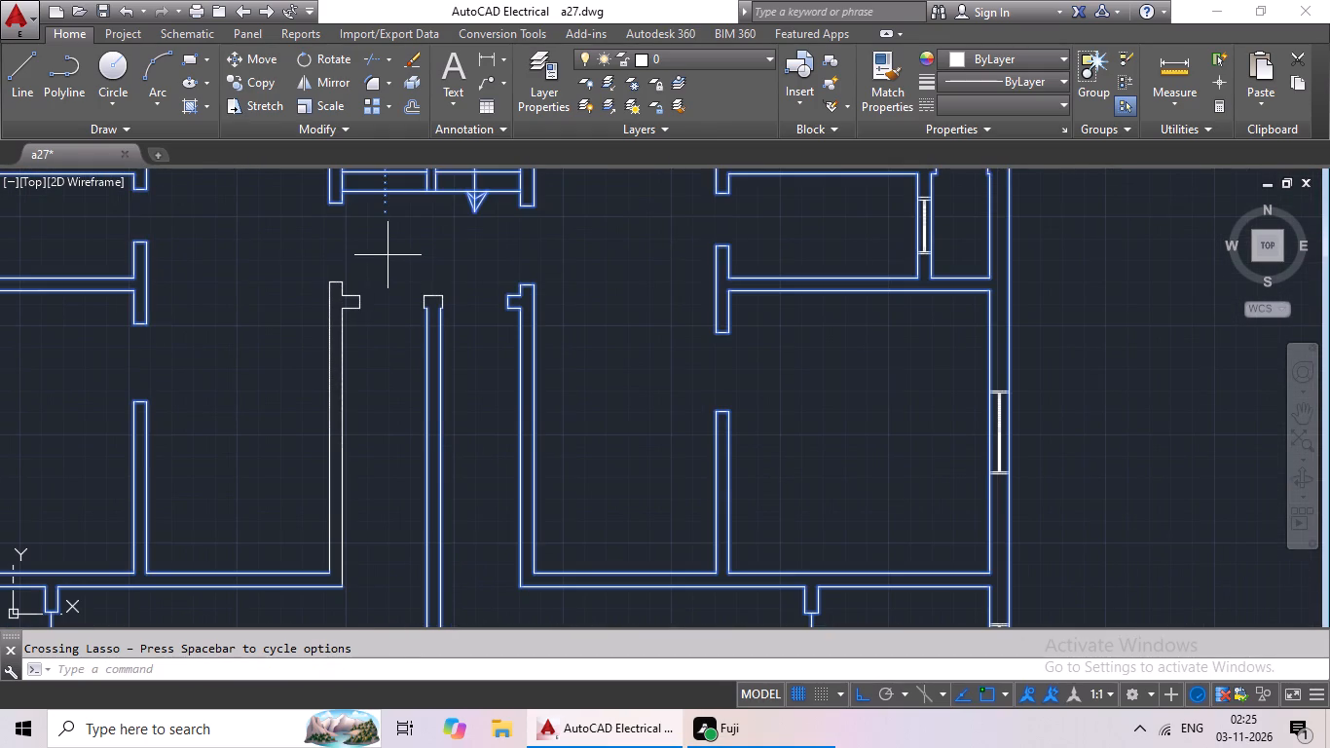
{"action": "left_click_drag", "start_coordinate": [388, 254], "coordinate": [376, 437]}
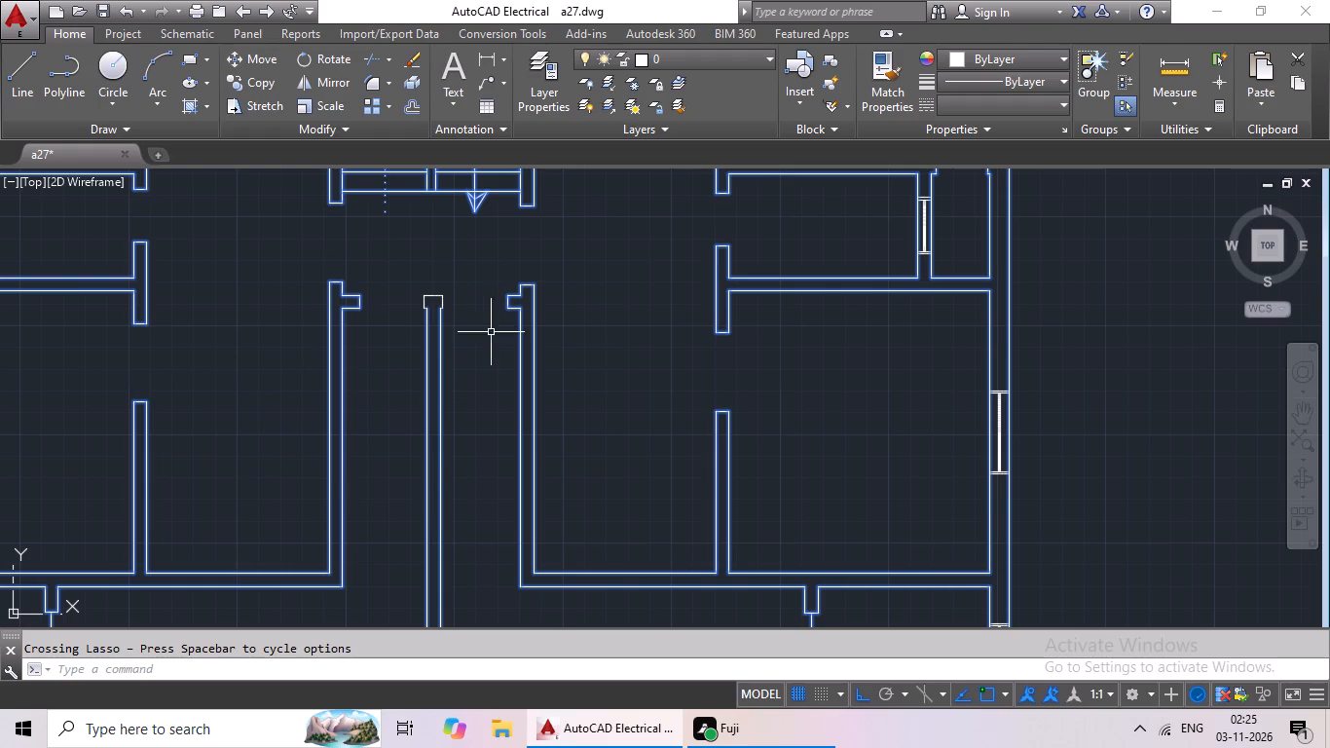
{"action": "left_click_drag", "start_coordinate": [555, 282], "coordinate": [473, 358]}
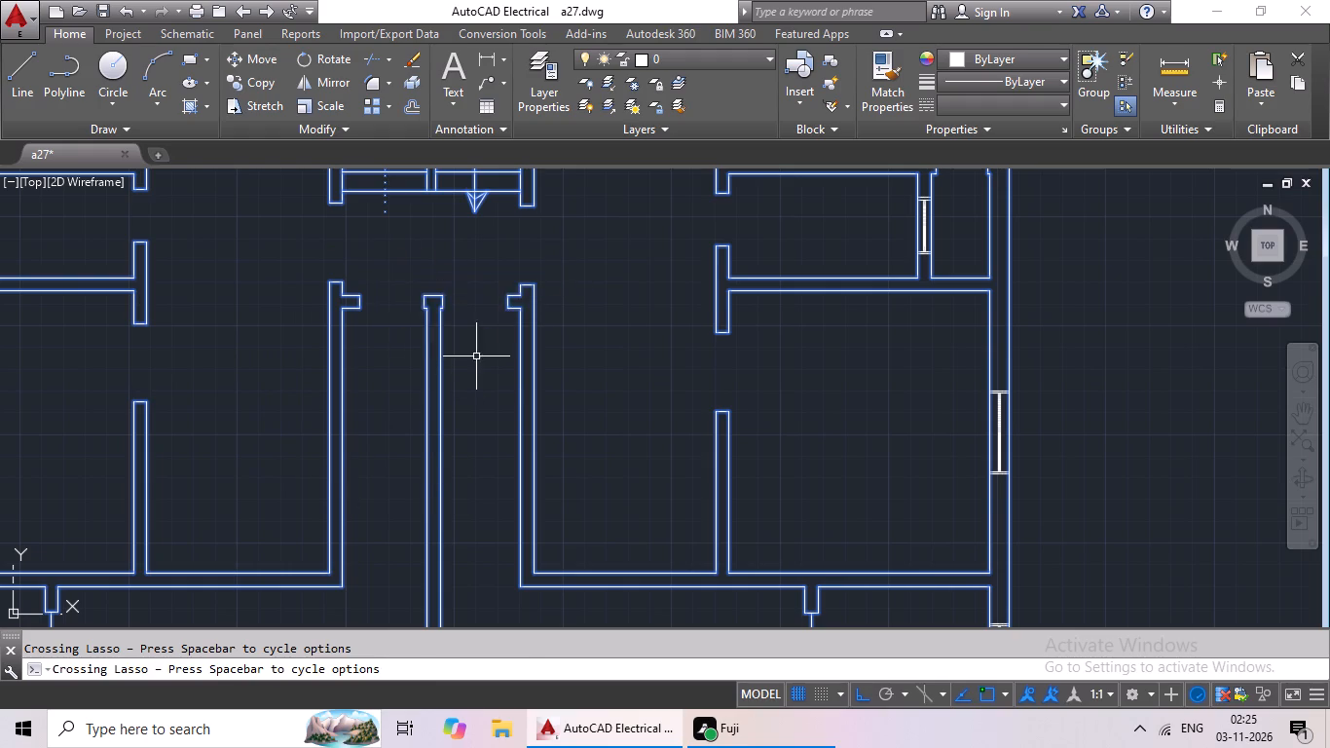
Examine the new floor plan for wall and stair lines still missing from the selection.
{"action": "scroll", "coordinate": [477, 355], "scroll_direction": "down", "scroll_amount": 1}
{"action": "middle_click_drag", "start_coordinate": [477, 355], "coordinate": [503, 550]}
{"action": "scroll", "coordinate": [373, 491], "scroll_direction": "up", "scroll_amount": 1}
{"action": "middle_click_drag", "start_coordinate": [415, 493], "coordinate": [476, 407]}
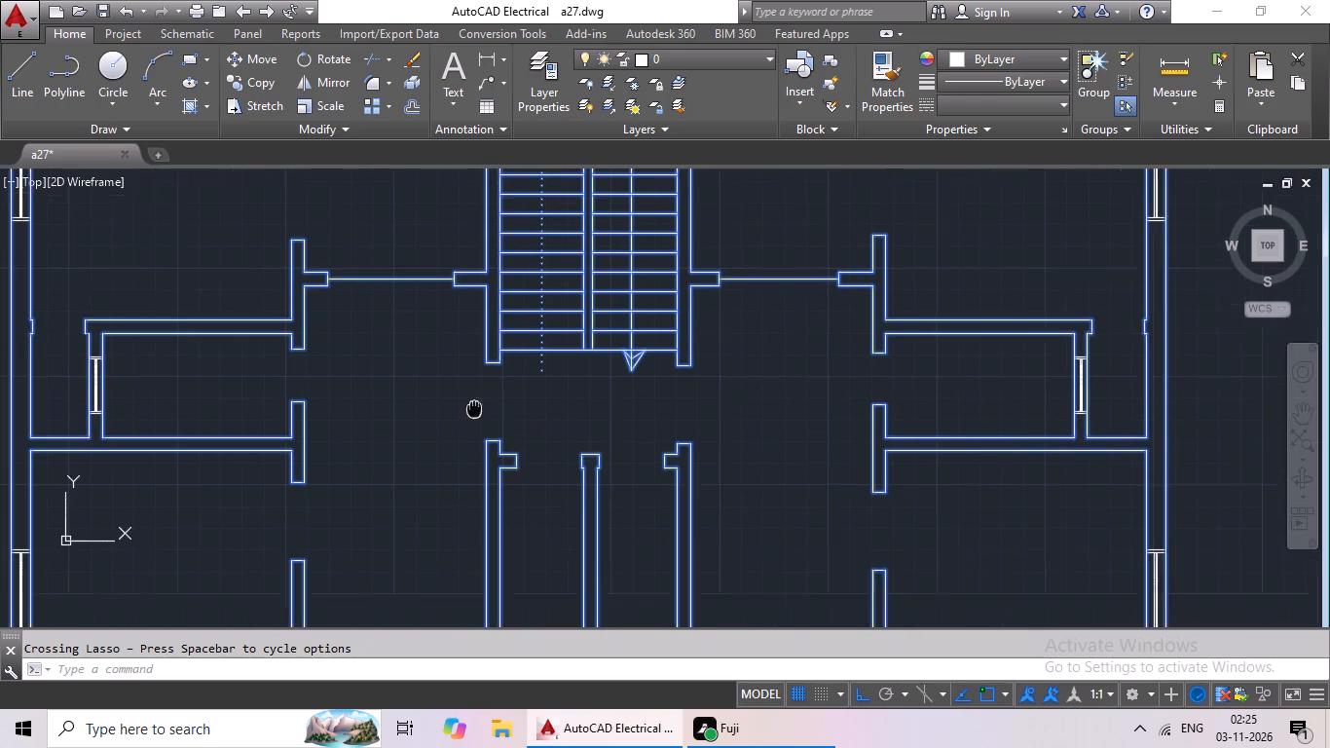
{"action": "middle_click_drag", "start_coordinate": [726, 416], "coordinate": [665, 609]}
{"action": "middle_click_drag", "start_coordinate": [777, 363], "coordinate": [752, 515]}
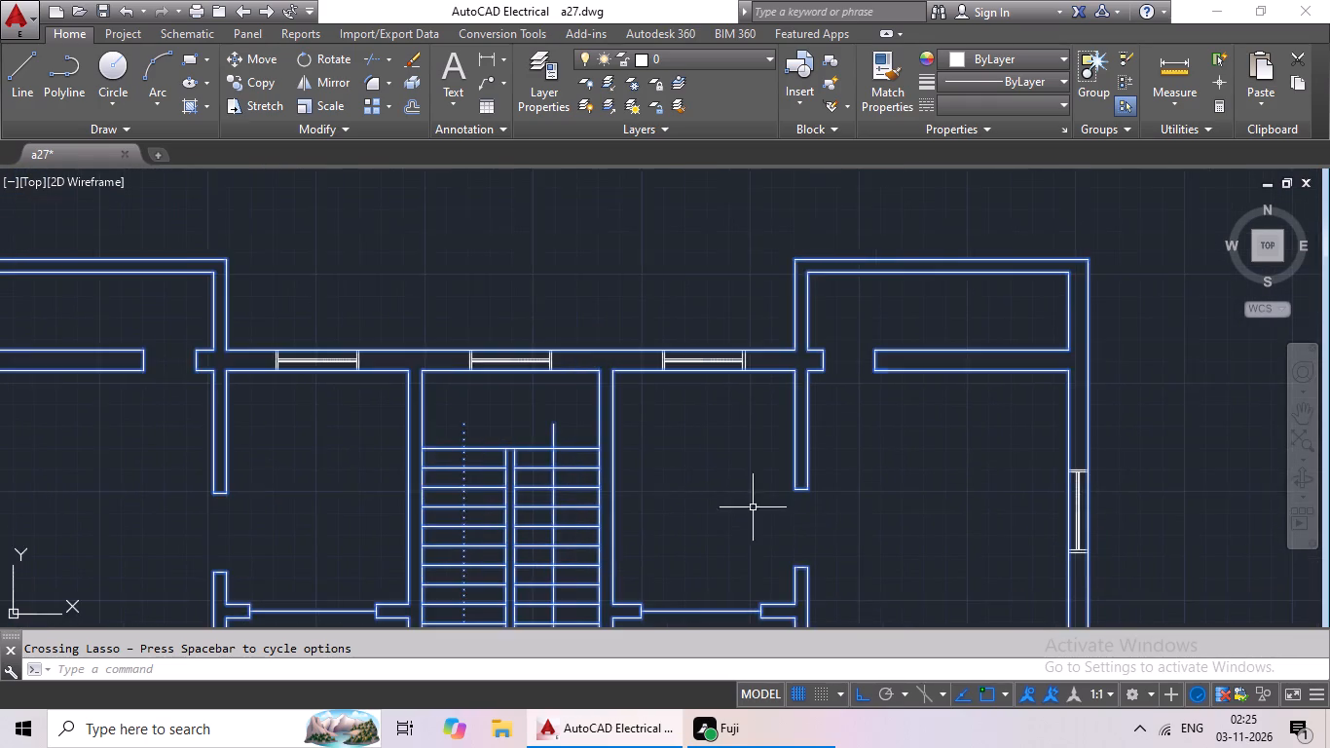
{"action": "scroll", "coordinate": [764, 477], "scroll_direction": "up", "scroll_amount": 2}
{"action": "scroll", "coordinate": [767, 482], "scroll_direction": "down", "scroll_amount": 2}
{"action": "middle_click_drag", "start_coordinate": [740, 499], "coordinate": [859, 481]}
{"action": "scroll", "coordinate": [359, 357], "scroll_direction": "up", "scroll_amount": 2}
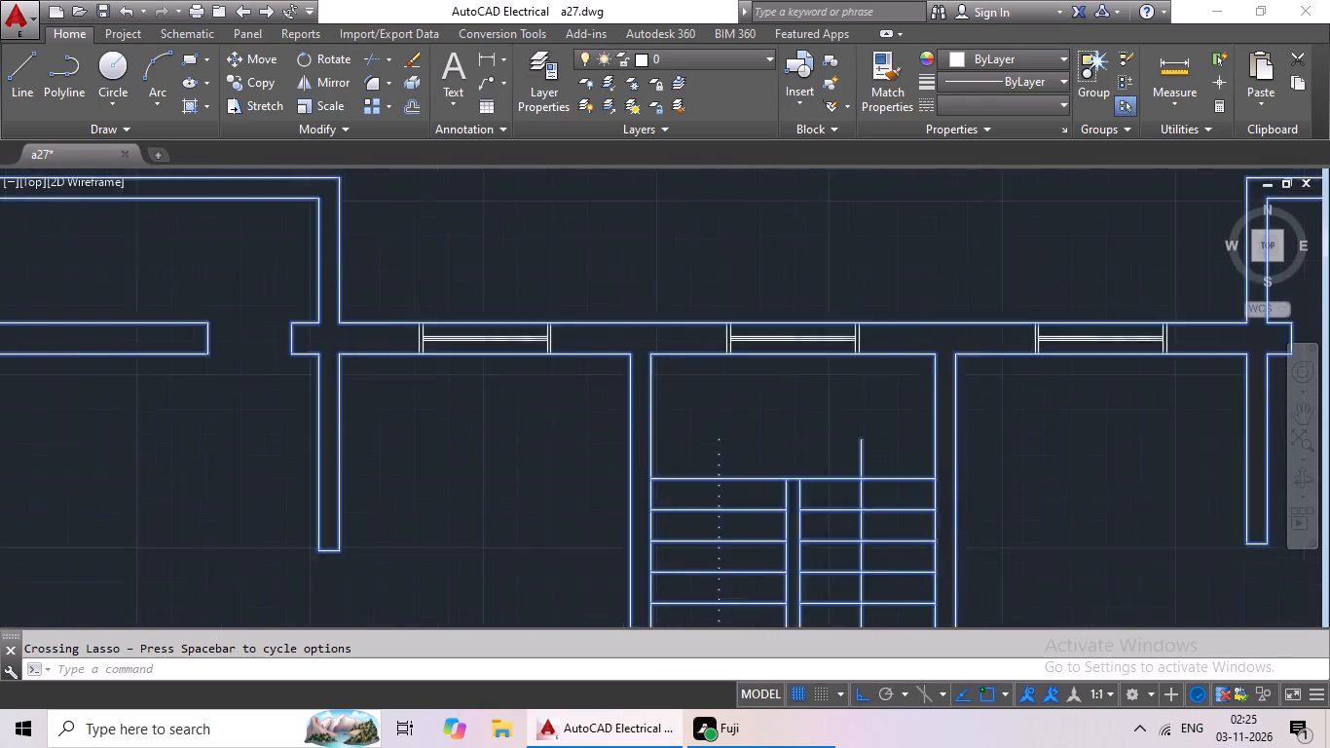
{"action": "scroll", "coordinate": [360, 357], "scroll_direction": "up", "scroll_amount": 1}
{"action": "scroll", "coordinate": [563, 438], "scroll_direction": "down", "scroll_amount": 1}
{"action": "middle_click_drag", "start_coordinate": [566, 501], "coordinate": [634, 273]}
{"action": "scroll", "coordinate": [638, 313], "scroll_direction": "down", "scroll_amount": 2}
{"action": "scroll", "coordinate": [850, 326], "scroll_direction": "up", "scroll_amount": 4}
{"action": "scroll", "coordinate": [888, 302], "scroll_direction": "down", "scroll_amount": 4}
{"action": "scroll", "coordinate": [541, 367], "scroll_direction": "down", "scroll_amount": 2}
{"action": "middle_click_drag", "start_coordinate": [548, 385], "coordinate": [574, 227]}
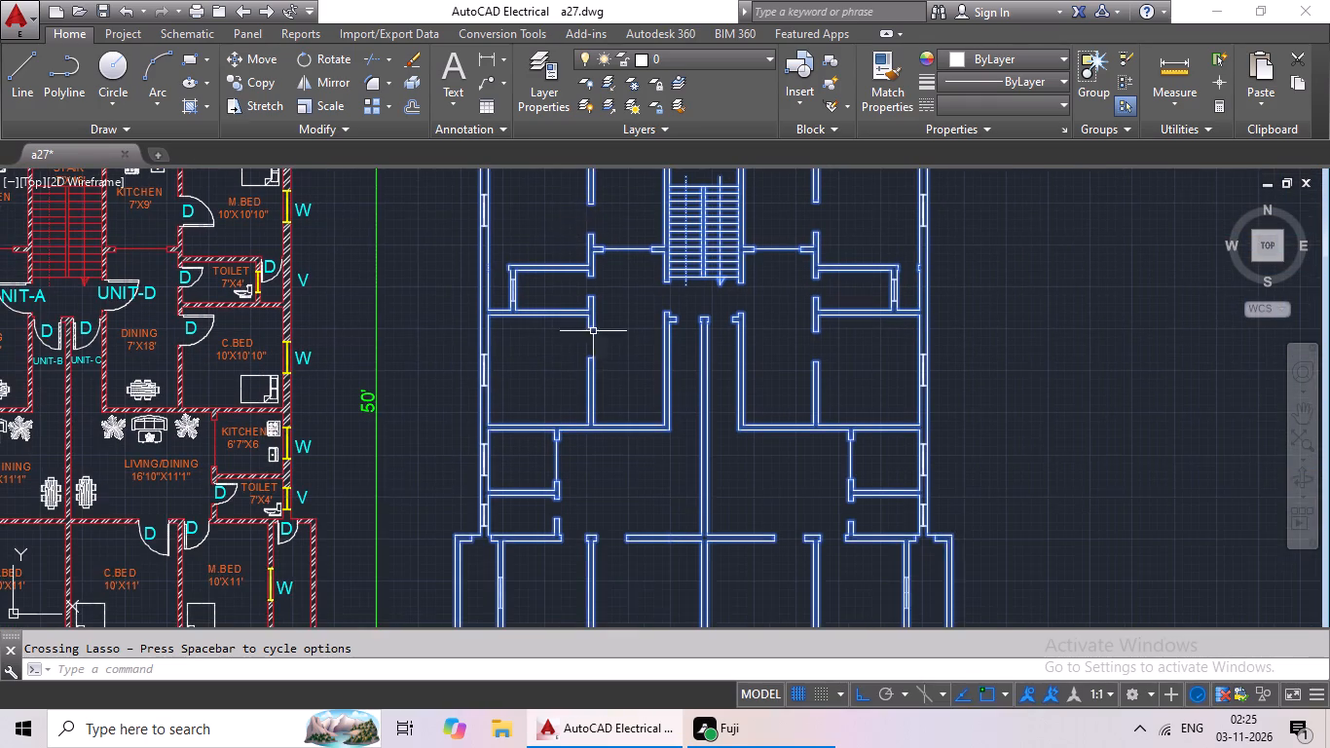
{"action": "middle_click_drag", "start_coordinate": [595, 358], "coordinate": [620, 249]}
{"action": "scroll", "coordinate": [666, 332], "scroll_direction": "up", "scroll_amount": 3}
{"action": "middle_click_drag", "start_coordinate": [674, 347], "coordinate": [937, 423]}
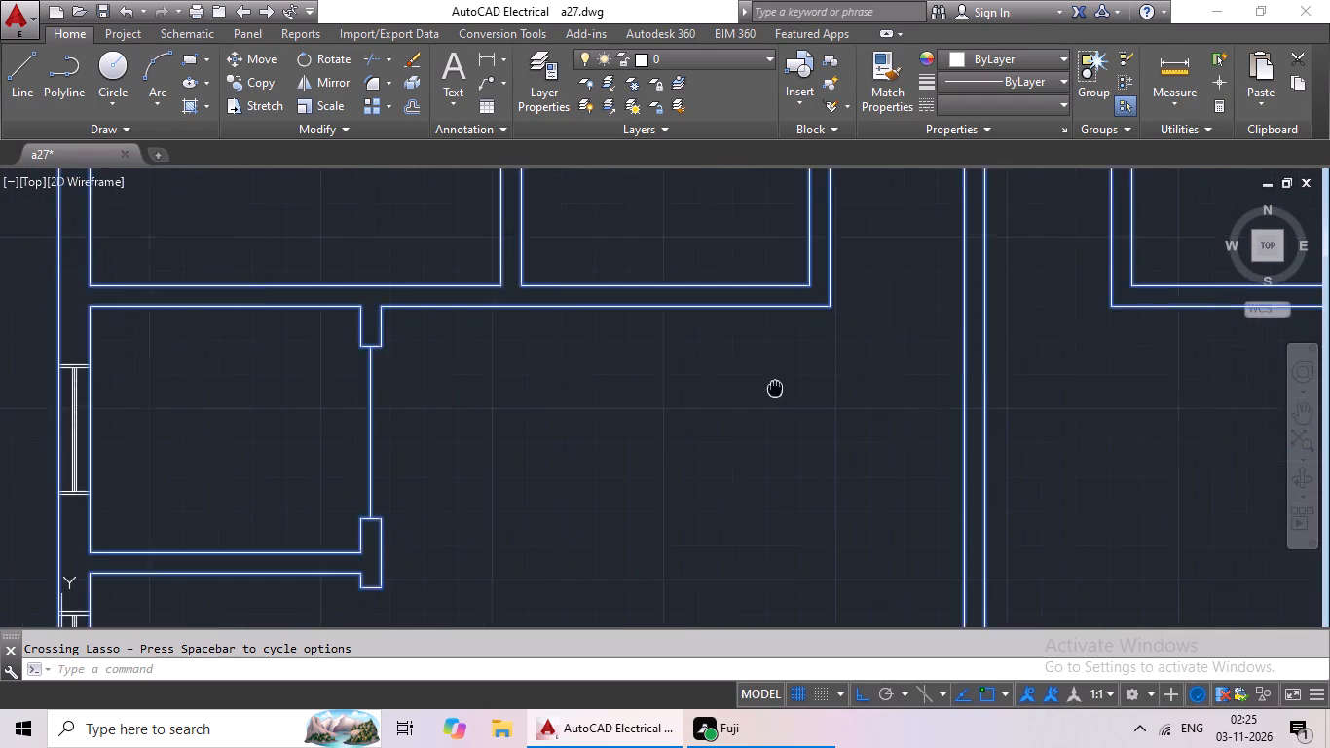
{"action": "middle_click_drag", "start_coordinate": [937, 423], "coordinate": [986, 428]}
{"action": "middle_click_drag", "start_coordinate": [989, 420], "coordinate": [793, 628]}
{"action": "middle_click_drag", "start_coordinate": [802, 409], "coordinate": [724, 636]}
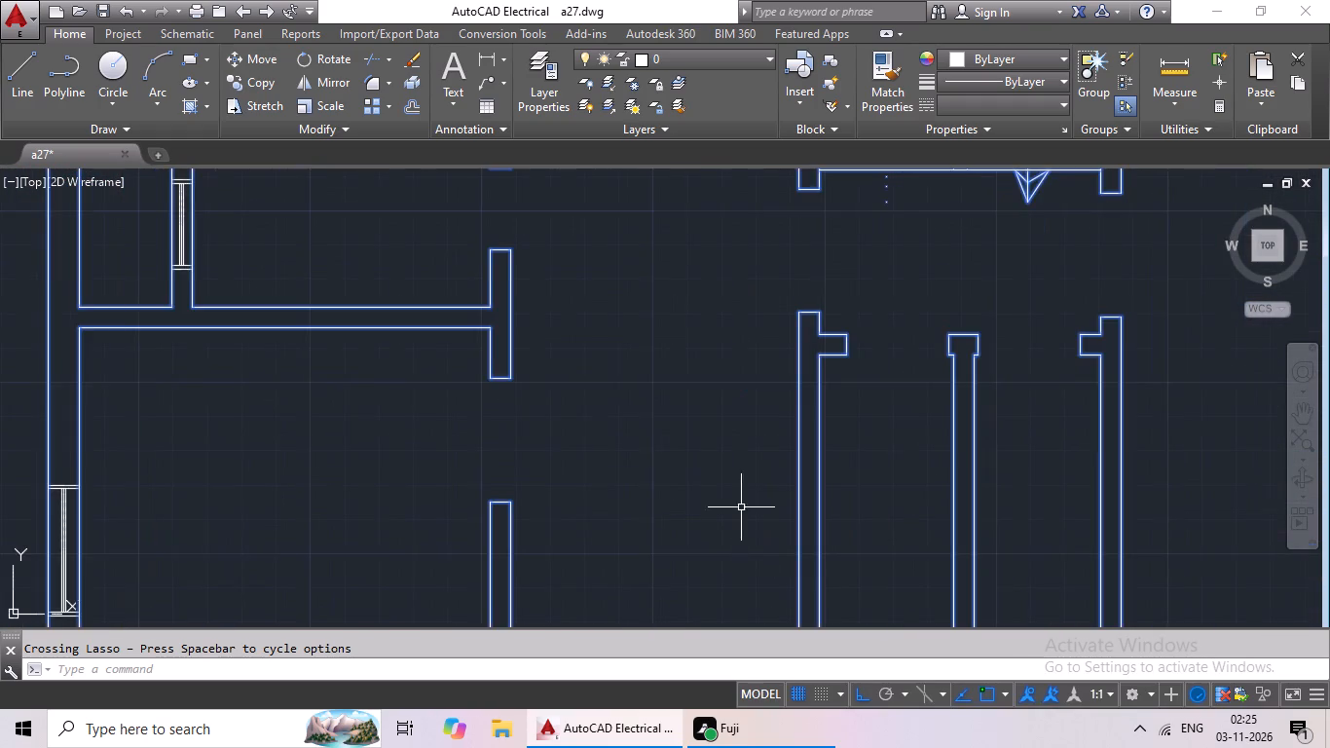
{"action": "middle_click_drag", "start_coordinate": [736, 496], "coordinate": [714, 618]}
{"action": "scroll", "coordinate": [971, 449], "scroll_direction": "down", "scroll_amount": 1}
{"action": "middle_click_drag", "start_coordinate": [969, 453], "coordinate": [711, 584]}
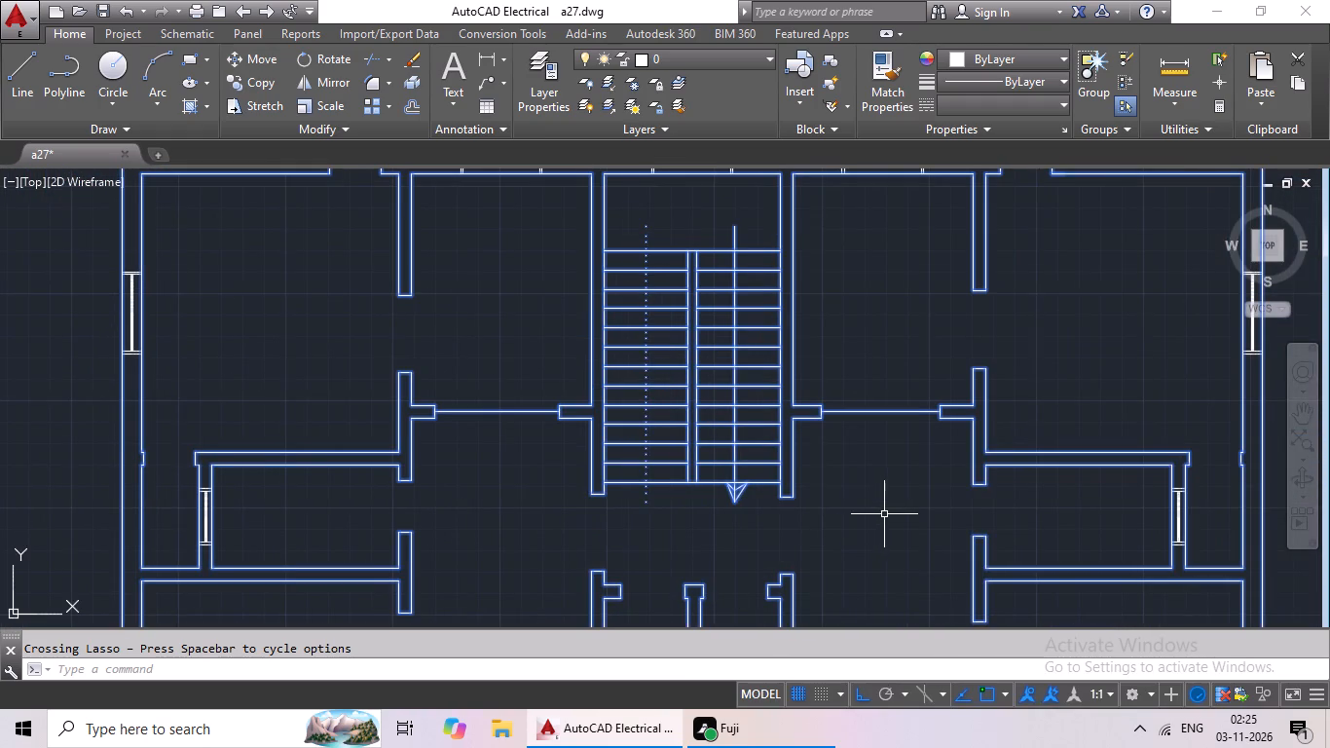
{"action": "middle_click_drag", "start_coordinate": [879, 524], "coordinate": [826, 563]}
{"action": "middle_click_drag", "start_coordinate": [896, 344], "coordinate": [759, 470]}
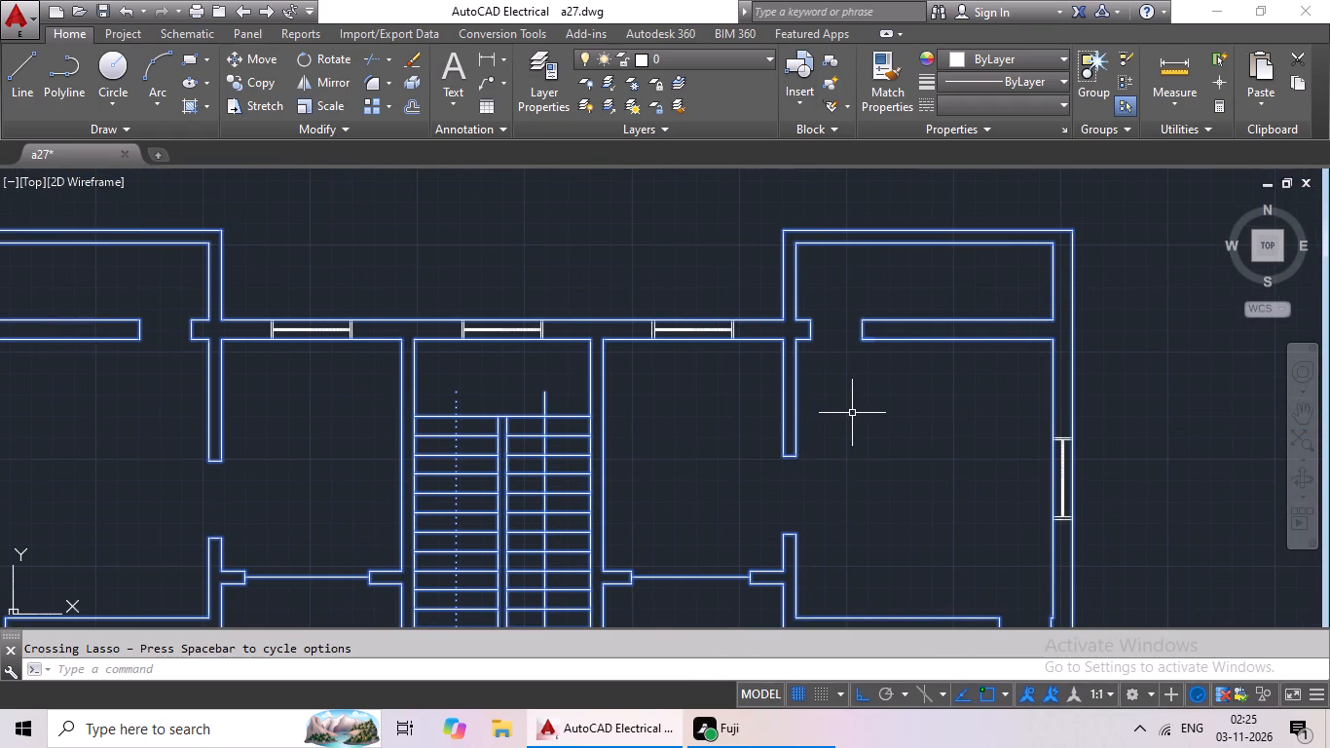
Set the colour of the selected wall and stair lines to yellow, and clear the selection.
{"action": "left_click", "coordinate": [1064, 56]}
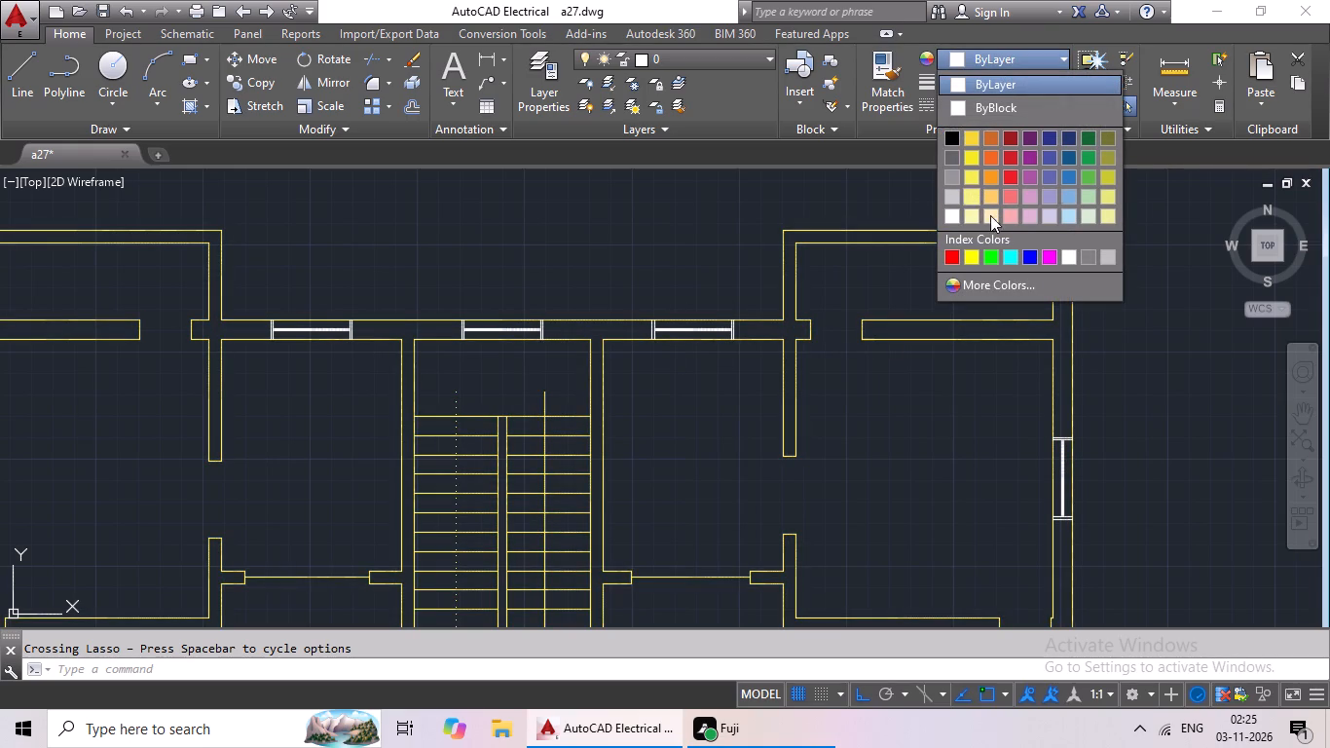
{"action": "left_click", "coordinate": [970, 255]}
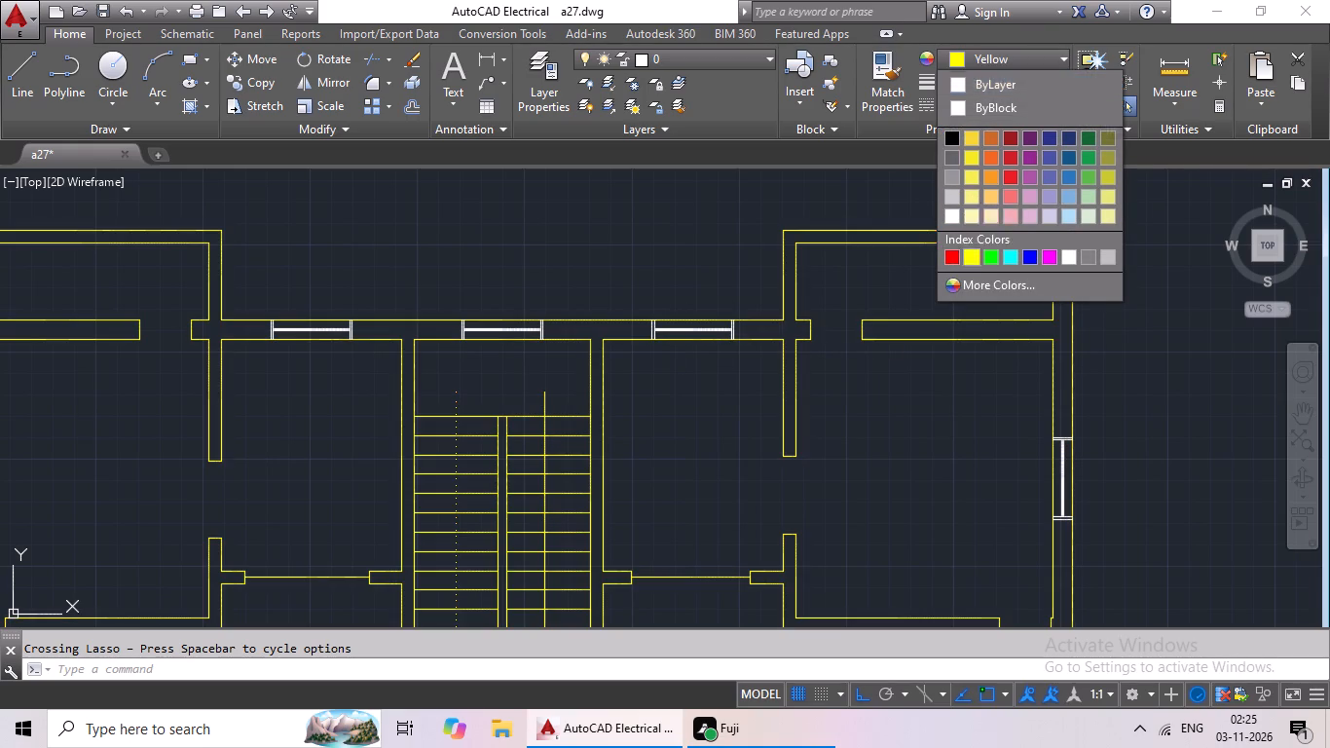
{"action": "scroll", "coordinate": [877, 401], "scroll_direction": "down", "scroll_amount": 2}
{"action": "middle_click_drag", "start_coordinate": [875, 406], "coordinate": [919, 273]}
{"action": "key", "text": "Escape"}
{"action": "key", "text": "Escape"}
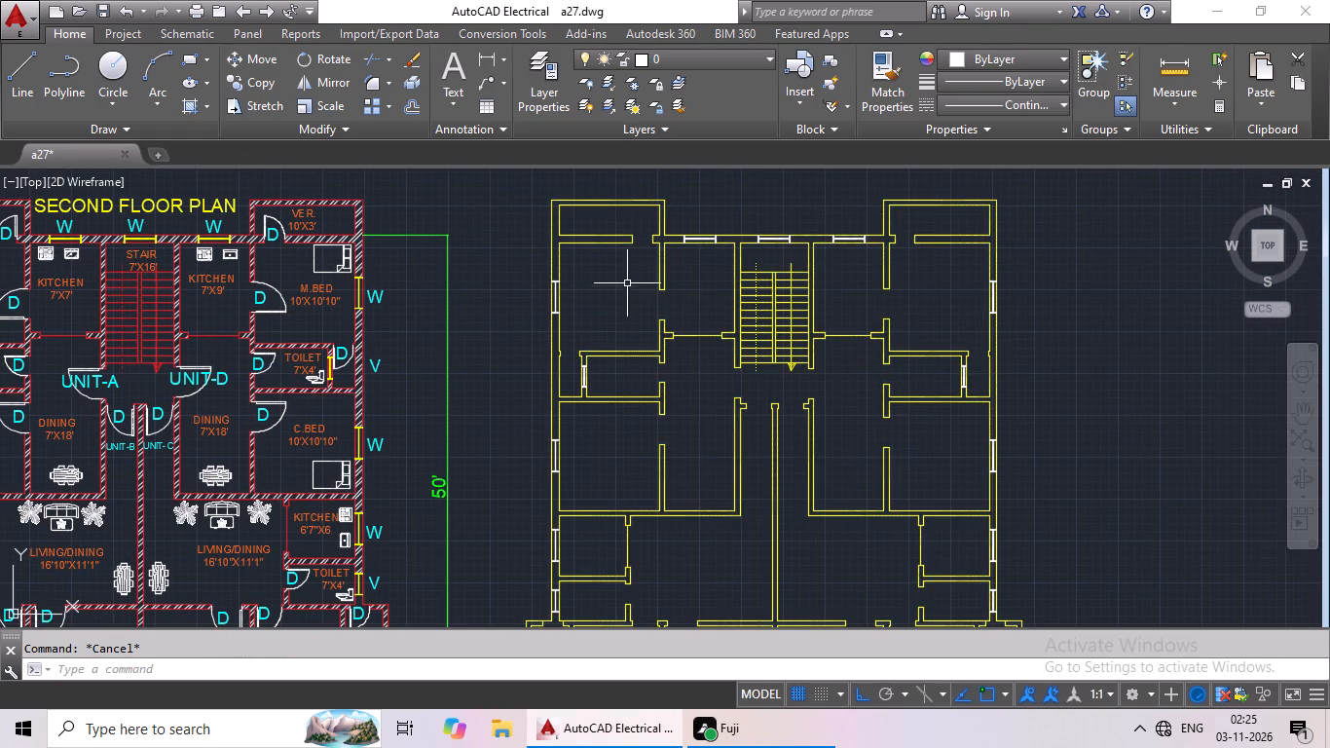
Select the pane and jamb lines of the window in the outer wall above the stair.
{"action": "middle_click_drag", "start_coordinate": [695, 285], "coordinate": [641, 382]}
{"action": "scroll", "coordinate": [713, 345], "scroll_direction": "up", "scroll_amount": 3}
{"action": "scroll", "coordinate": [804, 289], "scroll_direction": "up", "scroll_amount": 2}
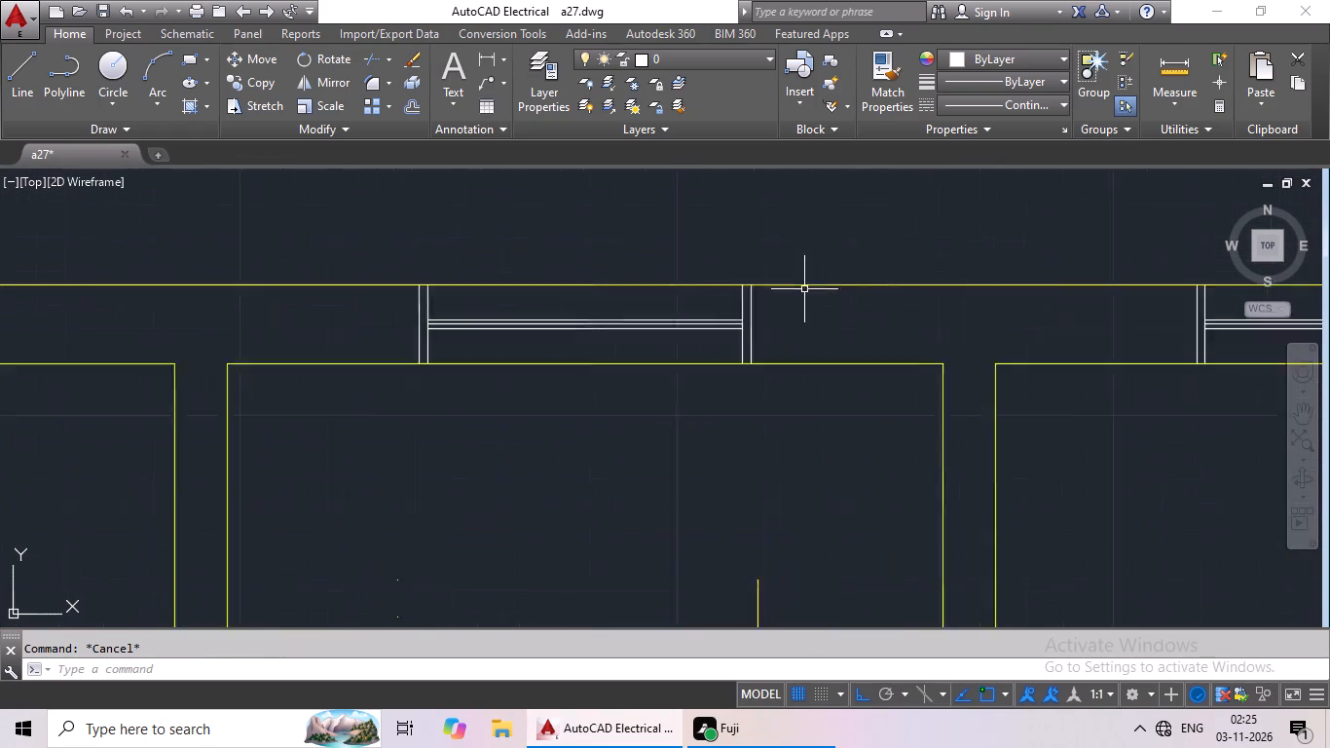
{"action": "scroll", "coordinate": [804, 289], "scroll_direction": "up", "scroll_amount": 1}
{"action": "middle_click_drag", "start_coordinate": [779, 315], "coordinate": [818, 388]}
{"action": "left_click_drag", "start_coordinate": [831, 386], "coordinate": [404, 371]}
{"action": "middle_click_drag", "start_coordinate": [406, 394], "coordinate": [407, 394]}
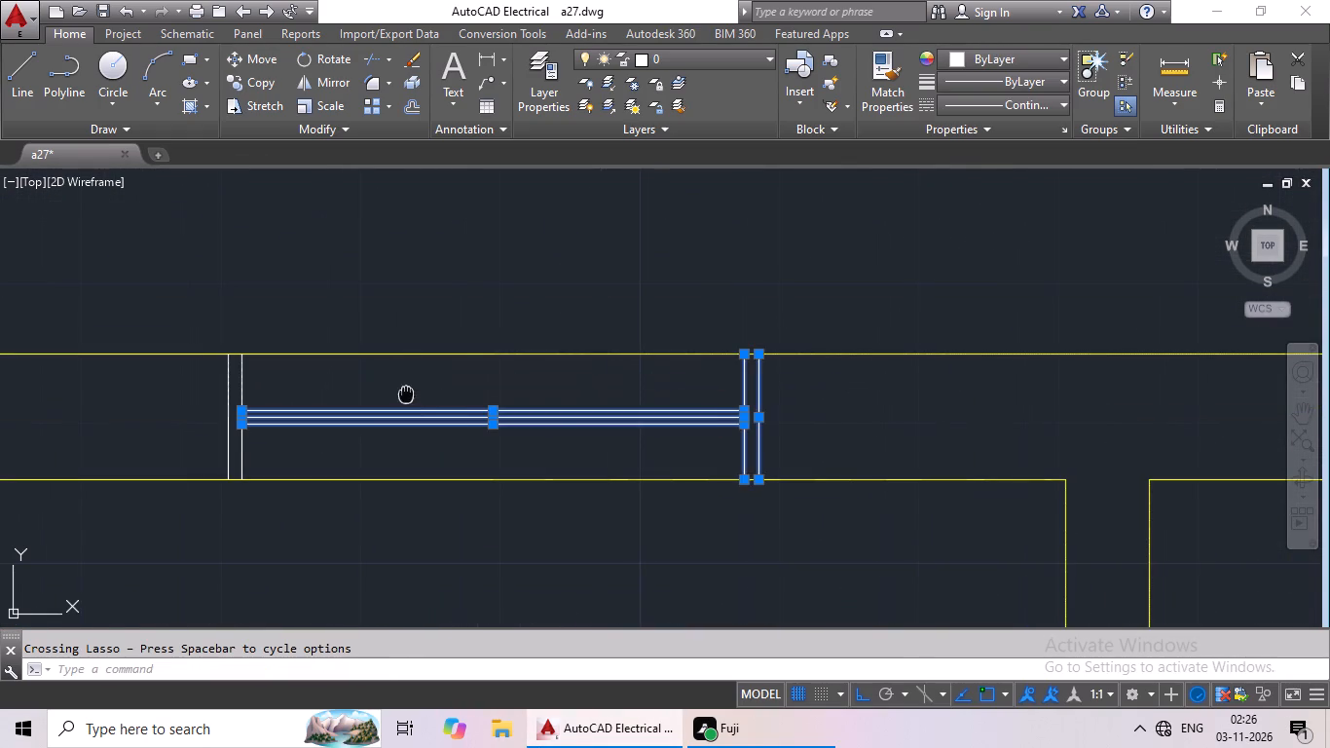
{"action": "middle_click_drag", "start_coordinate": [407, 394], "coordinate": [663, 392]}
{"action": "left_click_drag", "start_coordinate": [601, 380], "coordinate": [265, 373]}
Add the pane and jamb lines of the left kitchen's window in the upper outer wall to the selection.
{"action": "scroll", "coordinate": [553, 428], "scroll_direction": "down", "scroll_amount": 4}
{"action": "scroll", "coordinate": [422, 431], "scroll_direction": "up", "scroll_amount": 5}
{"action": "left_click_drag", "start_coordinate": [647, 403], "coordinate": [303, 383]}
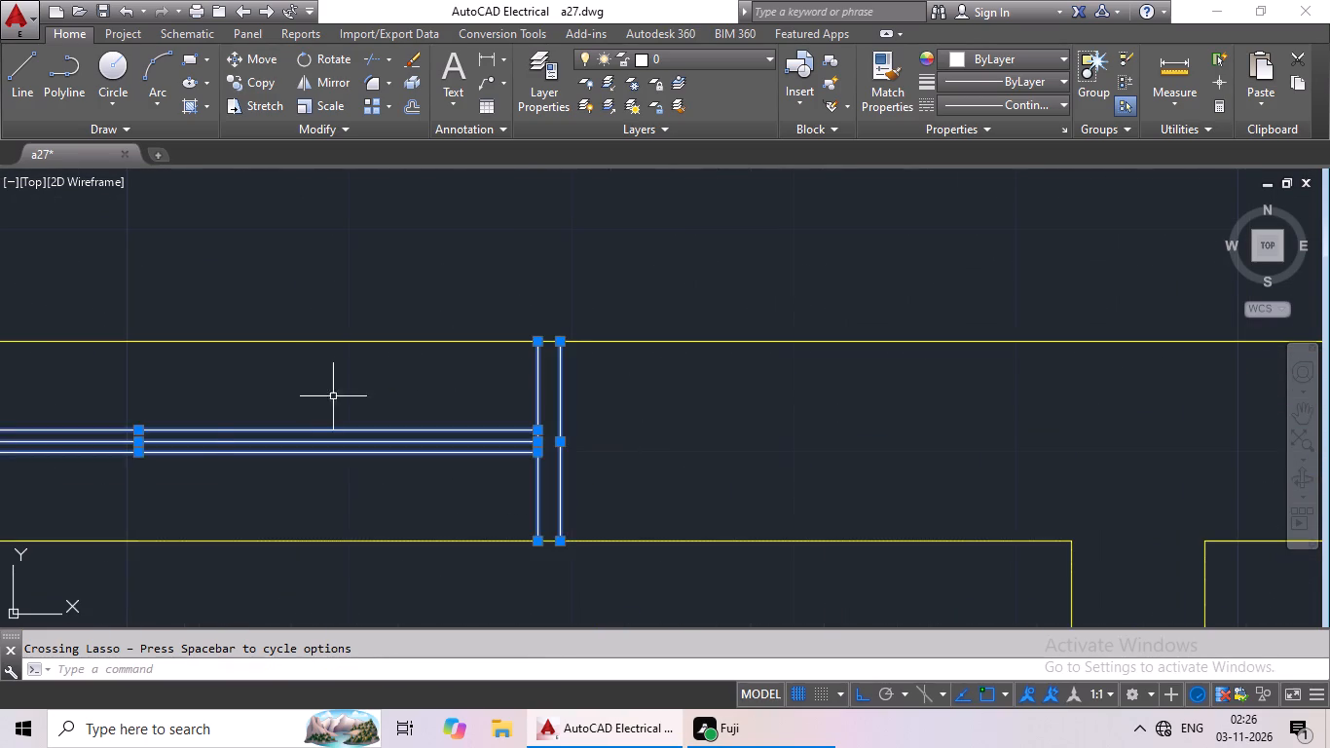
{"action": "middle_click_drag", "start_coordinate": [340, 399], "coordinate": [871, 397]}
{"action": "left_click_drag", "start_coordinate": [483, 357], "coordinate": [111, 376]}
Add the pane and jamb lines of the upper-left M.Bed's outer-wall window to the selection.
{"action": "scroll", "coordinate": [727, 488], "scroll_direction": "down", "scroll_amount": 3}
{"action": "middle_click_drag", "start_coordinate": [699, 537], "coordinate": [635, 340]}
{"action": "scroll", "coordinate": [634, 329], "scroll_direction": "up", "scroll_amount": 1}
{"action": "scroll", "coordinate": [634, 361], "scroll_direction": "down", "scroll_amount": 3}
{"action": "middle_click_drag", "start_coordinate": [659, 438], "coordinate": [835, 326]}
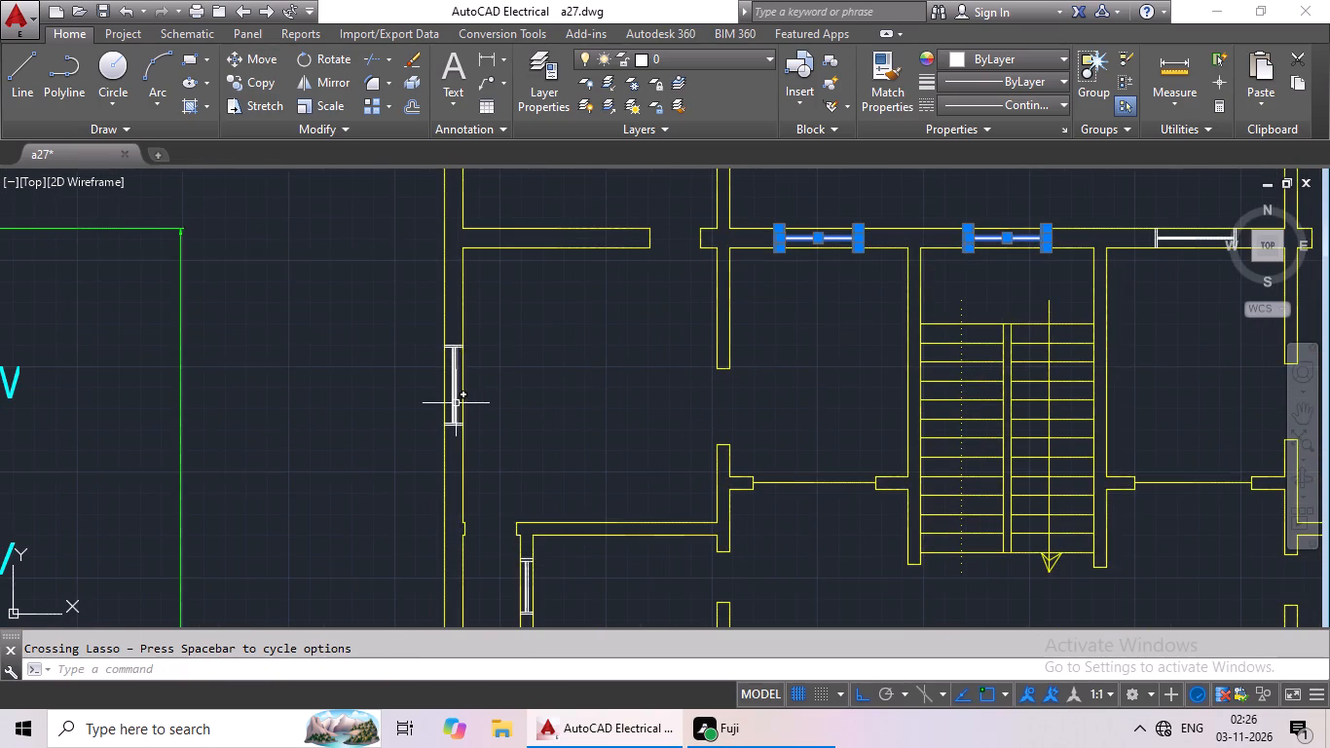
{"action": "scroll", "coordinate": [452, 420], "scroll_direction": "up", "scroll_amount": 4}
{"action": "left_click_drag", "start_coordinate": [489, 409], "coordinate": [451, 491]}
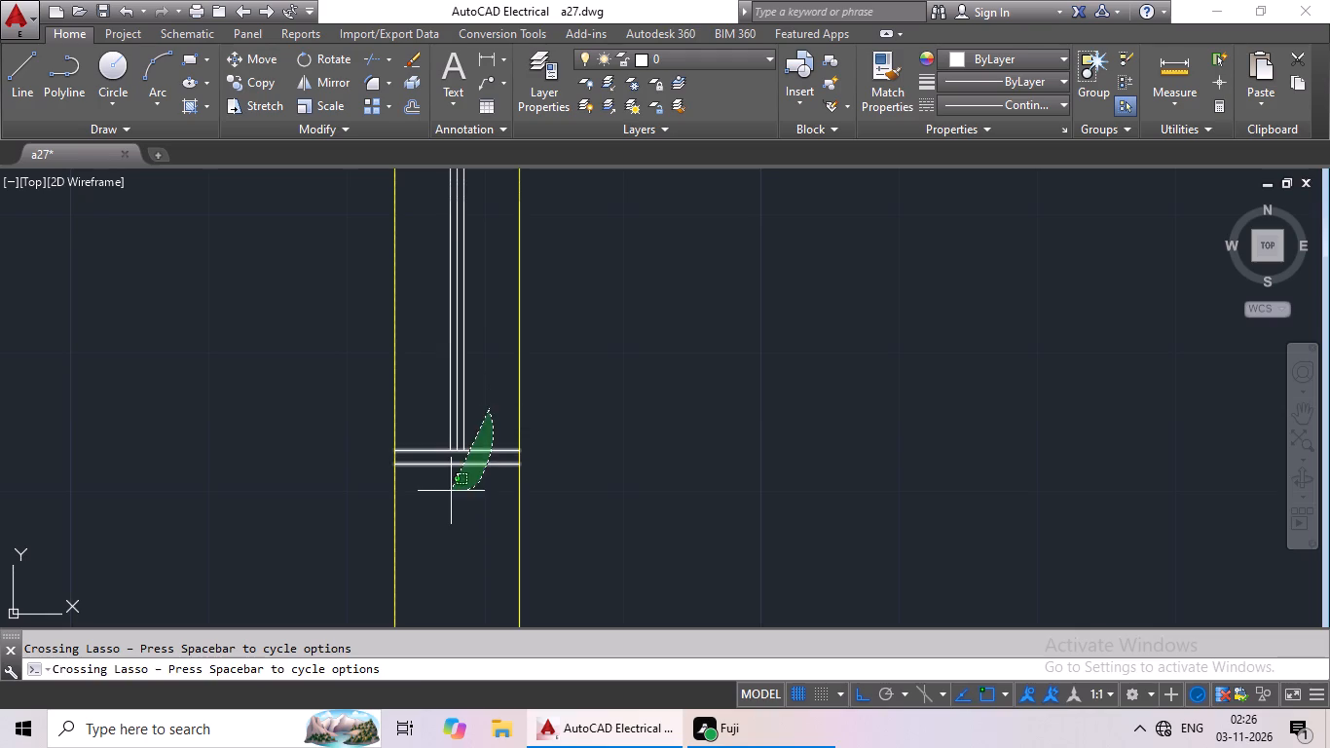
{"action": "left_click_drag", "start_coordinate": [451, 491], "coordinate": [440, 411]}
{"action": "middle_click_drag", "start_coordinate": [621, 388], "coordinate": [664, 693]}
{"action": "scroll", "coordinate": [536, 223], "scroll_direction": "up", "scroll_amount": 2}
{"action": "left_click_drag", "start_coordinate": [536, 223], "coordinate": [448, 454]}
Add the pane and jamb lines of the right kitchen's window in the upper outer wall to the selection.
{"action": "scroll", "coordinate": [766, 394], "scroll_direction": "down", "scroll_amount": 6}
{"action": "middle_click_drag", "start_coordinate": [868, 479], "coordinate": [606, 412]}
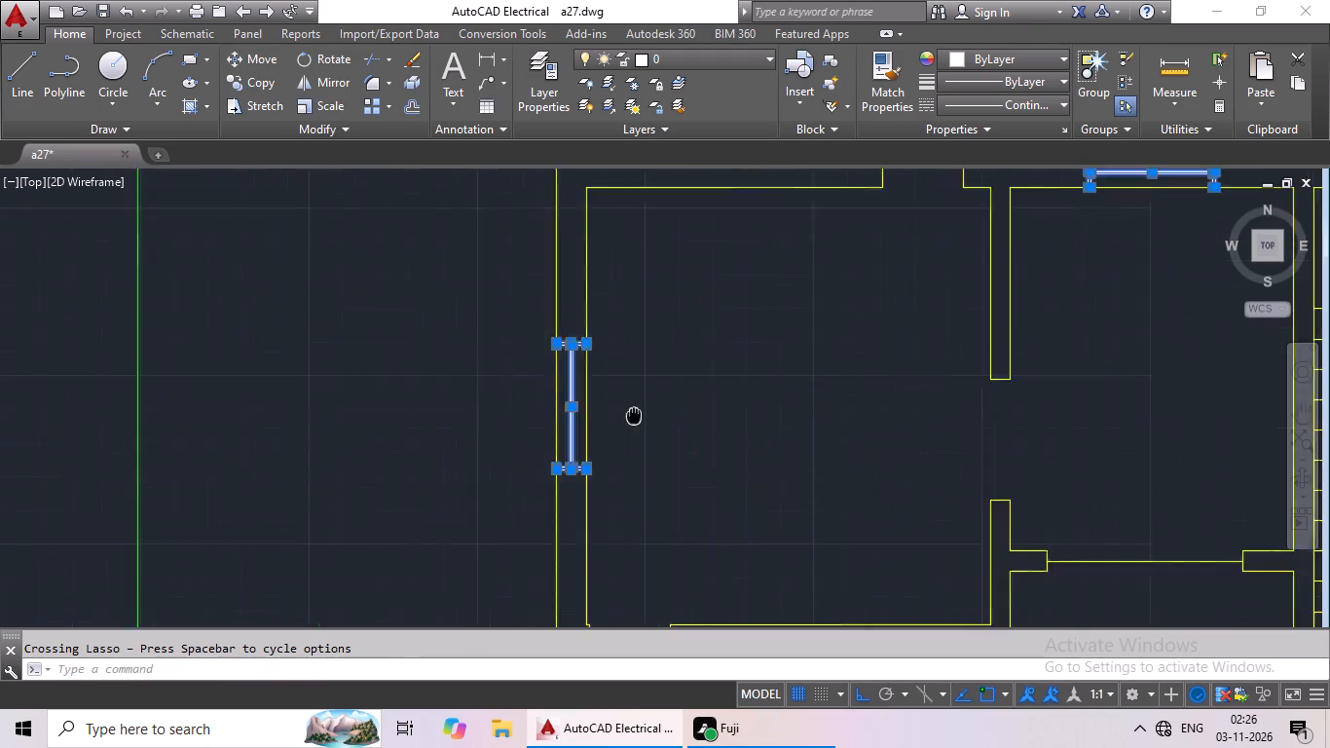
{"action": "middle_click_drag", "start_coordinate": [606, 412], "coordinate": [556, 412]}
{"action": "scroll", "coordinate": [961, 416], "scroll_direction": "down", "scroll_amount": 3}
{"action": "middle_click_drag", "start_coordinate": [994, 421], "coordinate": [587, 428]}
{"action": "scroll", "coordinate": [742, 351], "scroll_direction": "up", "scroll_amount": 4}
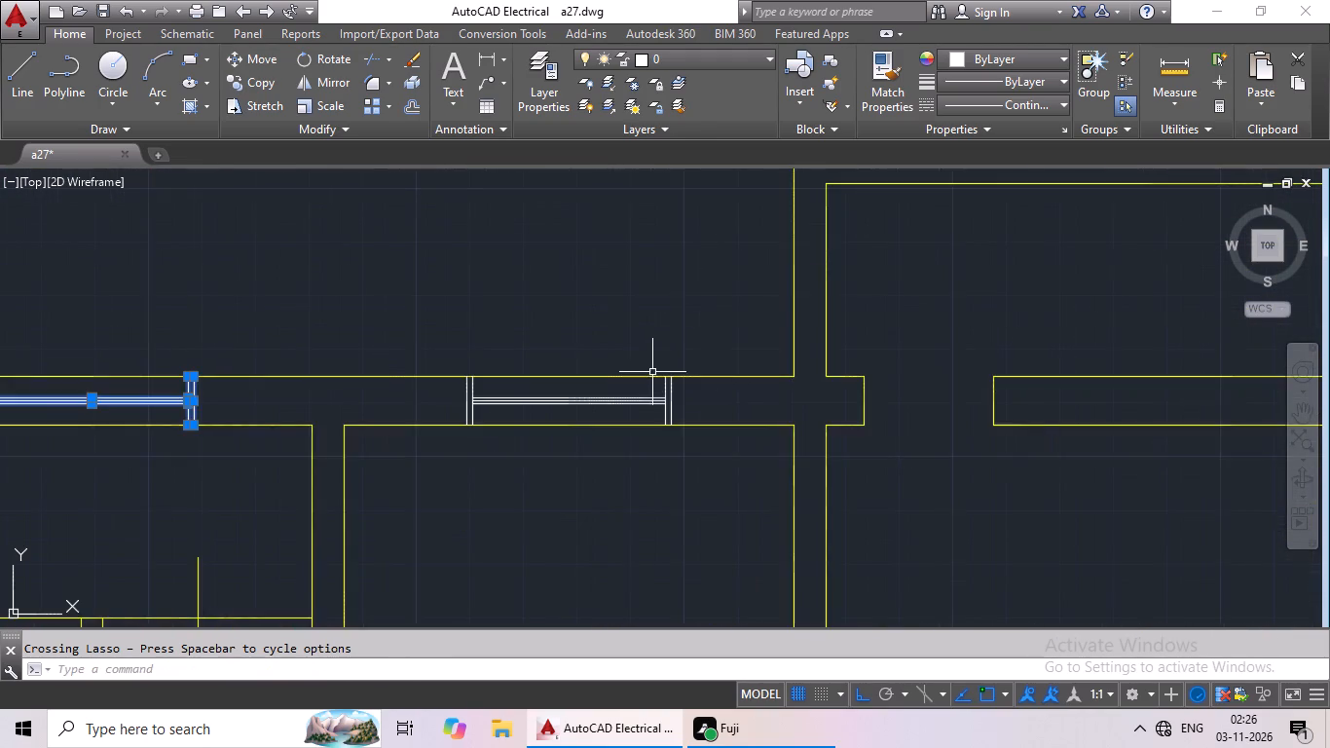
{"action": "scroll", "coordinate": [645, 376], "scroll_direction": "up", "scroll_amount": 3}
{"action": "left_click_drag", "start_coordinate": [826, 433], "coordinate": [481, 444]}
{"action": "middle_click_drag", "start_coordinate": [481, 442], "coordinate": [1096, 490]}
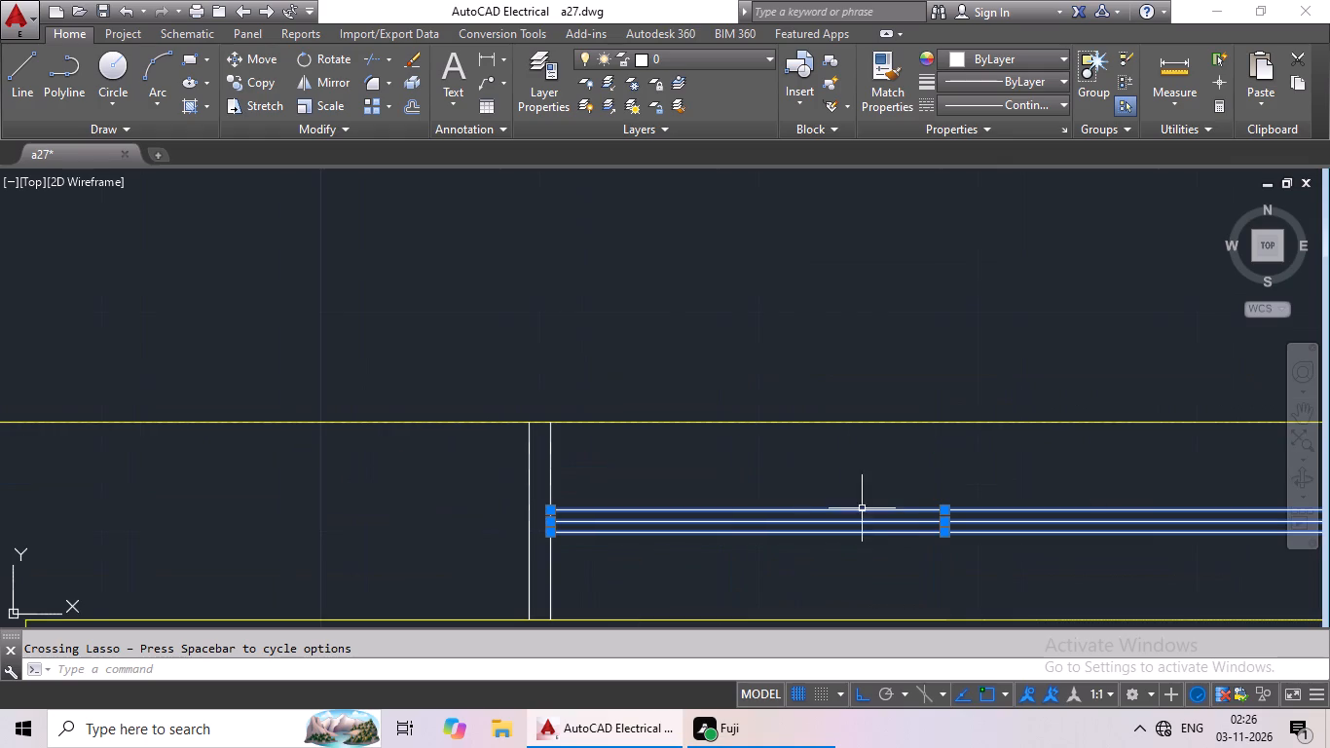
{"action": "left_click_drag", "start_coordinate": [701, 449], "coordinate": [420, 458]}
Add the pane and jamb lines of the upper-right M.Bed's outer-wall window to the selection.
{"action": "scroll", "coordinate": [682, 467], "scroll_direction": "down", "scroll_amount": 3}
{"action": "middle_click_drag", "start_coordinate": [735, 513], "coordinate": [623, 268]}
{"action": "scroll", "coordinate": [621, 265], "scroll_direction": "up", "scroll_amount": 1}
{"action": "scroll", "coordinate": [830, 328], "scroll_direction": "down", "scroll_amount": 1}
{"action": "scroll", "coordinate": [948, 340], "scroll_direction": "down", "scroll_amount": 2}
{"action": "middle_click_drag", "start_coordinate": [1046, 367], "coordinate": [789, 373]}
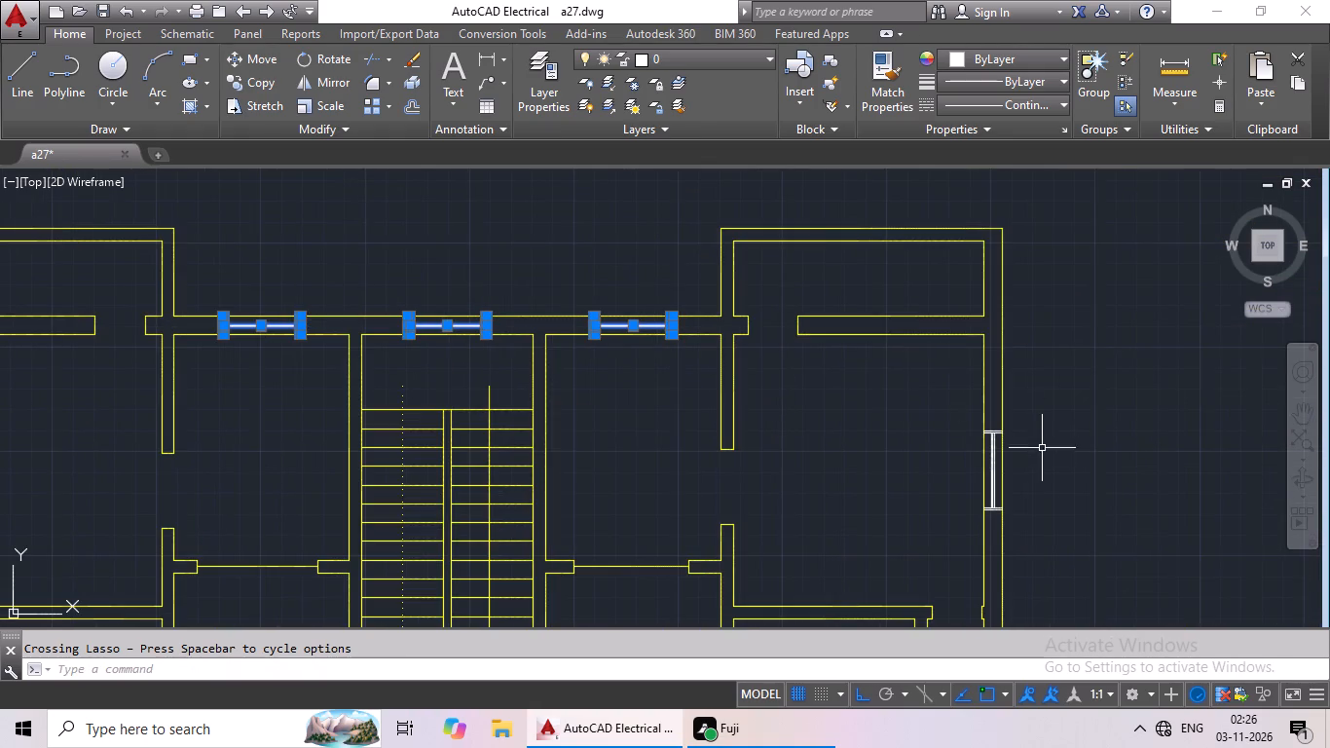
{"action": "scroll", "coordinate": [1011, 486], "scroll_direction": "up", "scroll_amount": 4}
{"action": "middle_click_drag", "start_coordinate": [920, 514], "coordinate": [886, 230]}
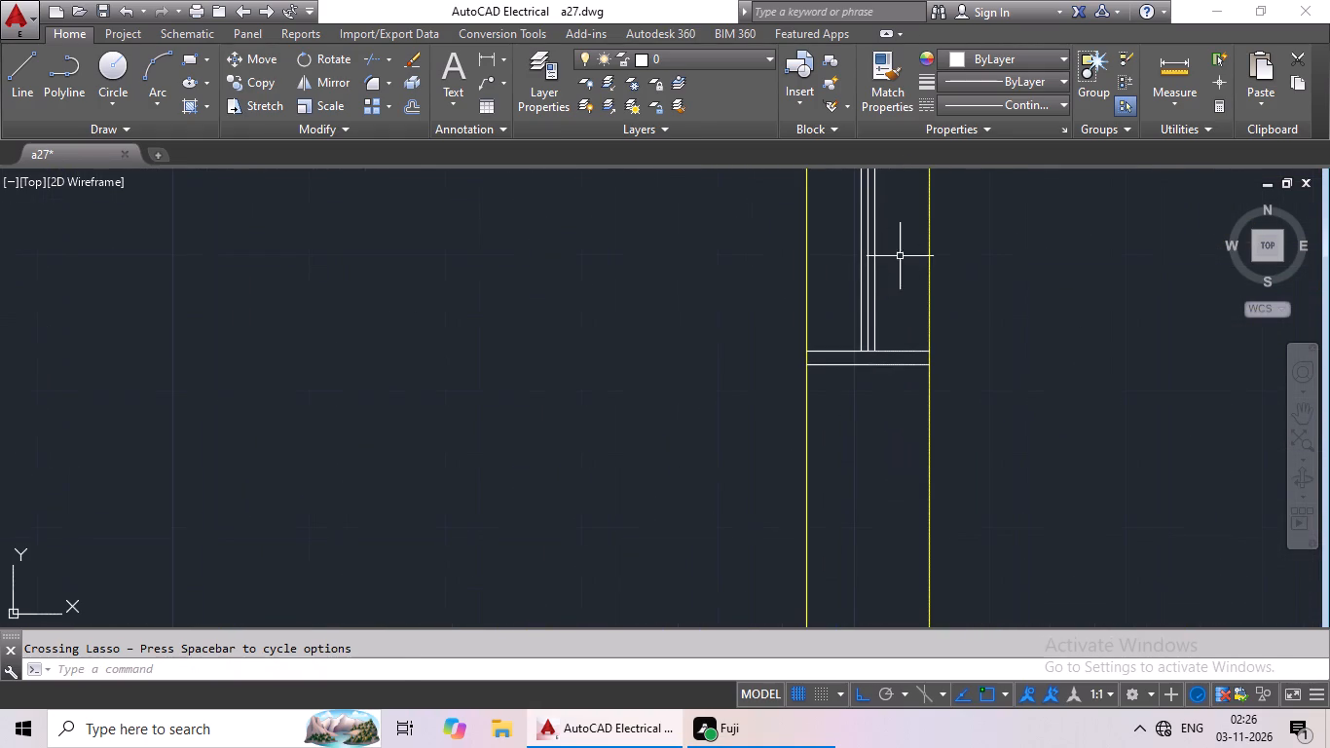
{"action": "left_click_drag", "start_coordinate": [902, 254], "coordinate": [835, 327]}
{"action": "middle_click_drag", "start_coordinate": [856, 275], "coordinate": [765, 724]}
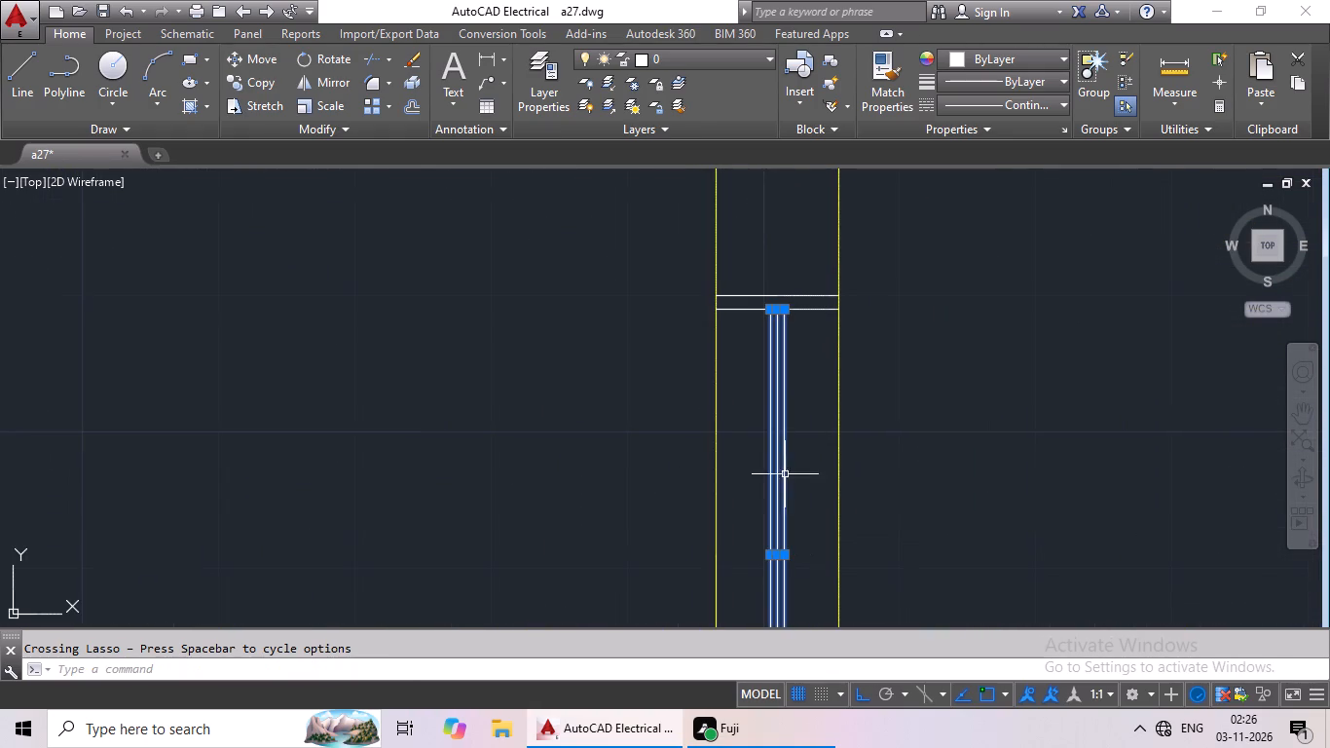
{"action": "scroll", "coordinate": [778, 287], "scroll_direction": "up", "scroll_amount": 2}
{"action": "left_click_drag", "start_coordinate": [788, 252], "coordinate": [733, 466]}
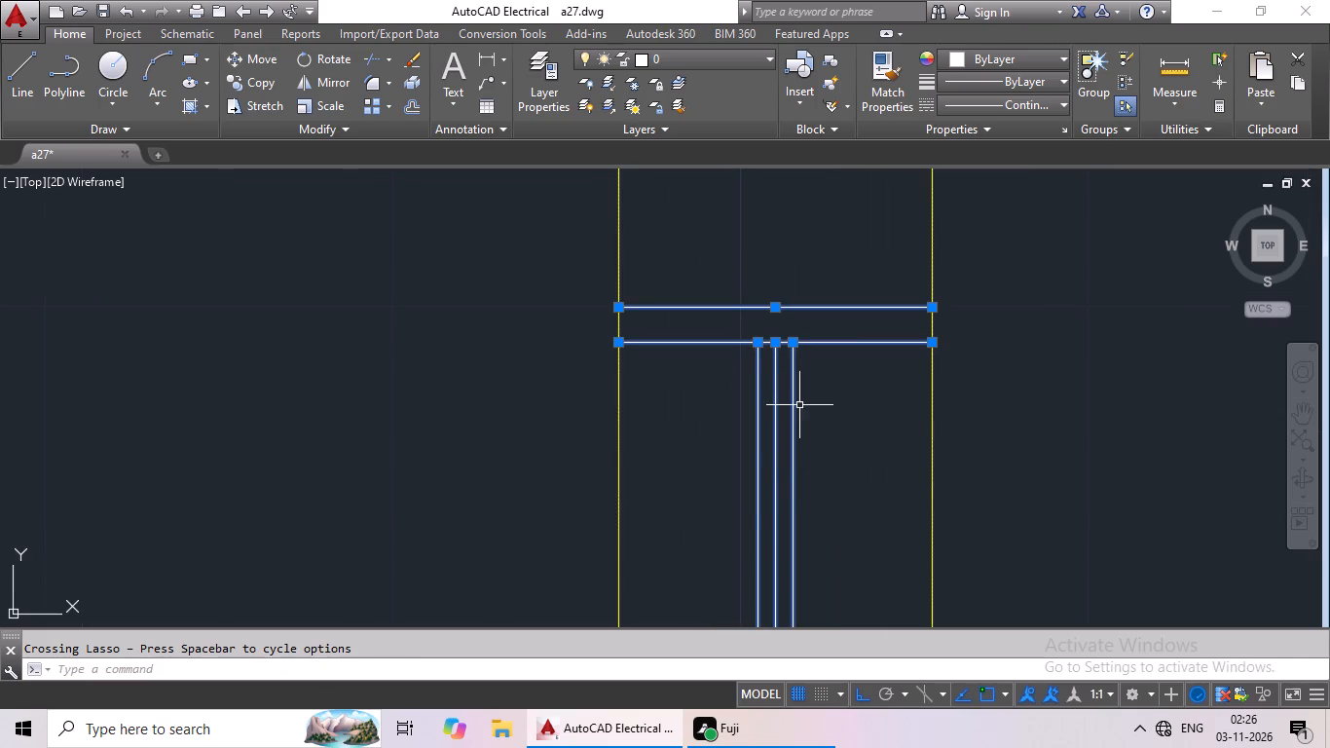
Add the pane and jamb lines of the upper-right toilet's window to the selection.
{"action": "scroll", "coordinate": [601, 394], "scroll_direction": "down", "scroll_amount": 1}
{"action": "scroll", "coordinate": [497, 428], "scroll_direction": "down", "scroll_amount": 2}
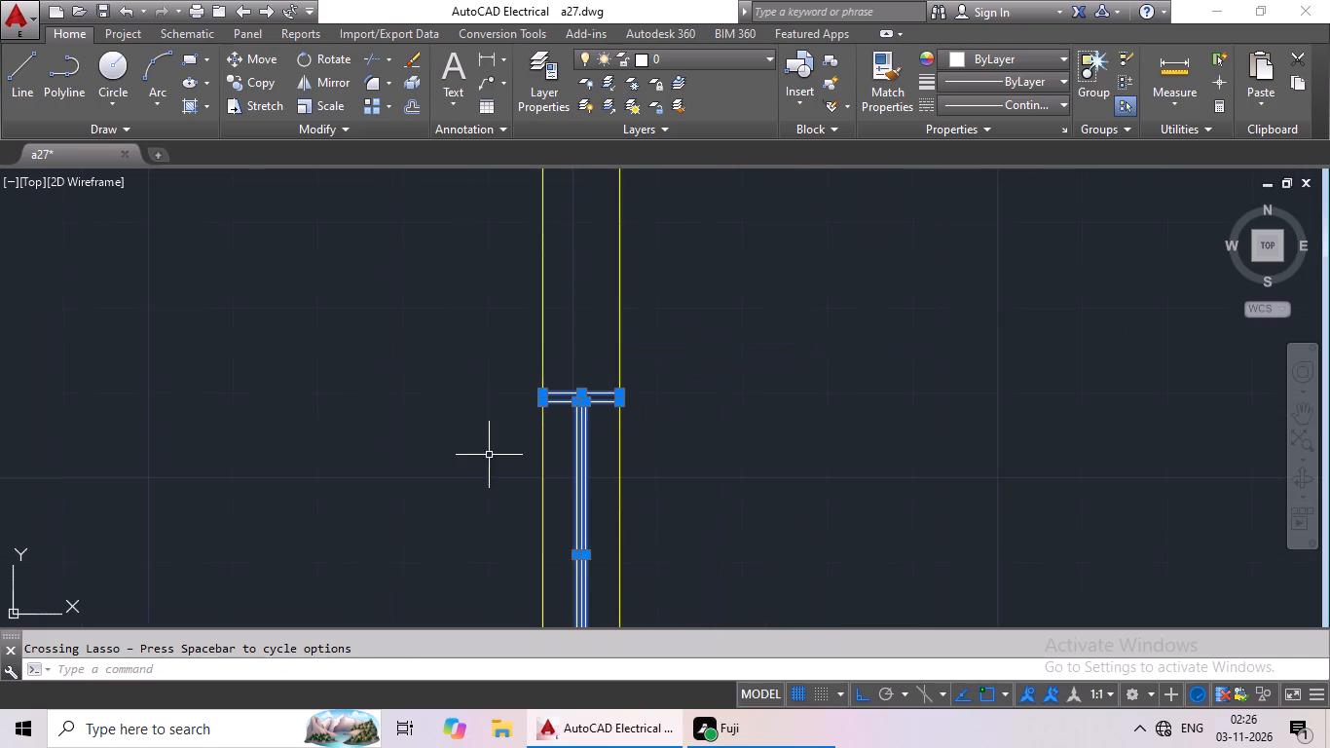
{"action": "middle_click_drag", "start_coordinate": [484, 463], "coordinate": [661, 239]}
{"action": "scroll", "coordinate": [648, 285], "scroll_direction": "down", "scroll_amount": 2}
{"action": "middle_click_drag", "start_coordinate": [606, 390], "coordinate": [693, 194]}
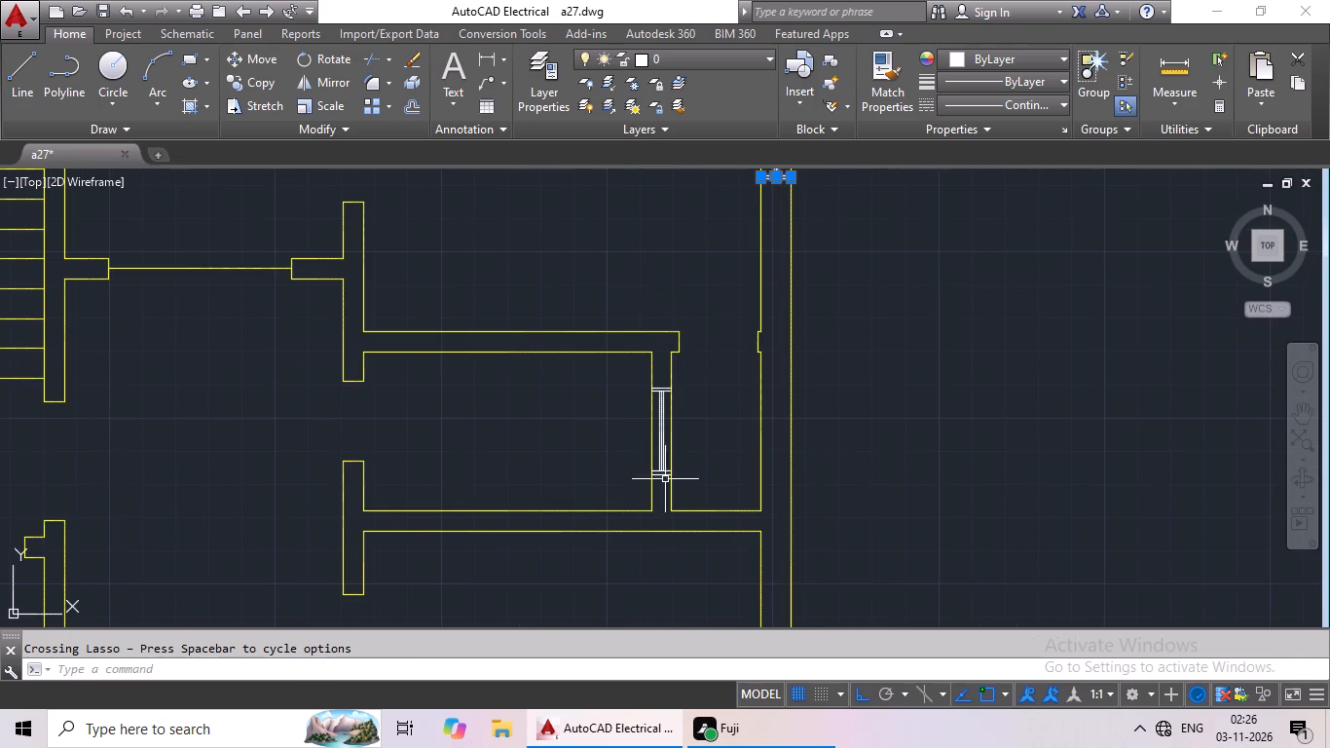
{"action": "scroll", "coordinate": [665, 479], "scroll_direction": "up", "scroll_amount": 6}
{"action": "left_click_drag", "start_coordinate": [684, 292], "coordinate": [578, 326]}
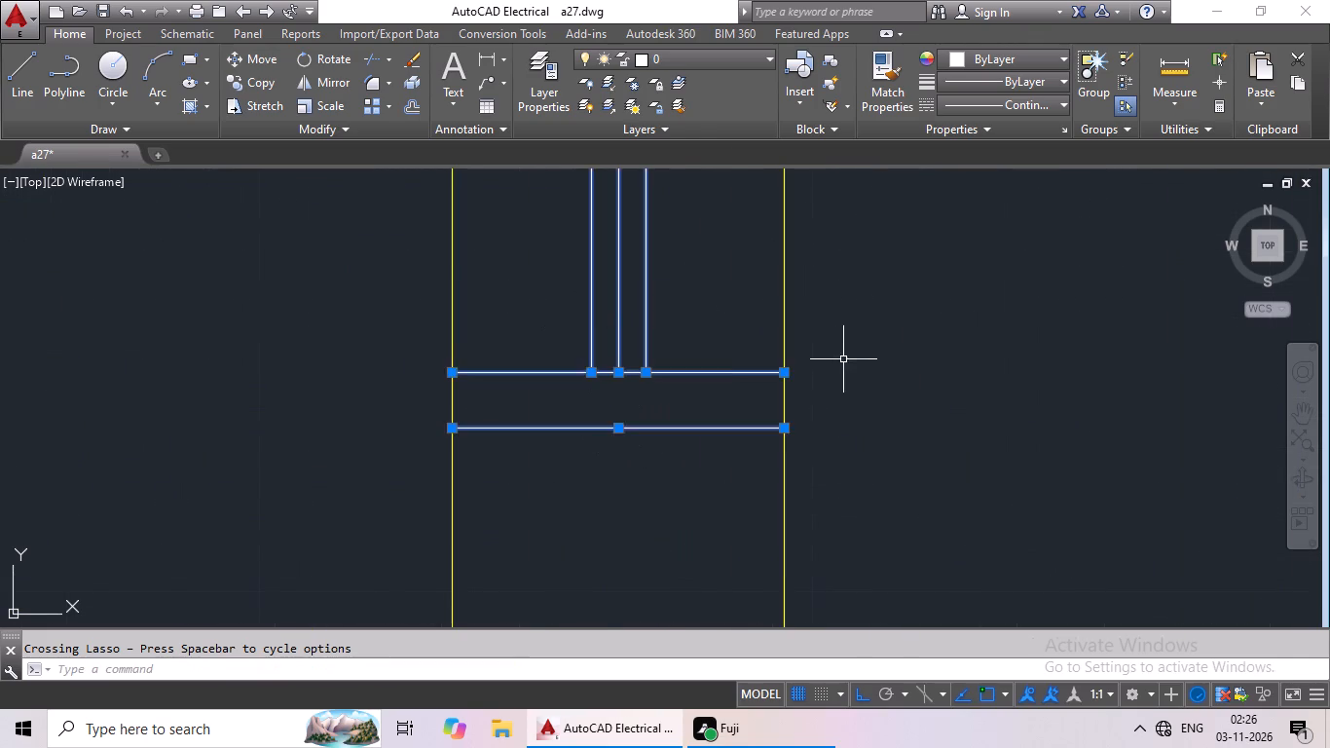
{"action": "scroll", "coordinate": [870, 359], "scroll_direction": "down", "scroll_amount": 1}
{"action": "middle_click_drag", "start_coordinate": [893, 354], "coordinate": [814, 747]}
{"action": "scroll", "coordinate": [833, 396], "scroll_direction": "down", "scroll_amount": 2}
{"action": "middle_click_drag", "start_coordinate": [836, 400], "coordinate": [793, 560]}
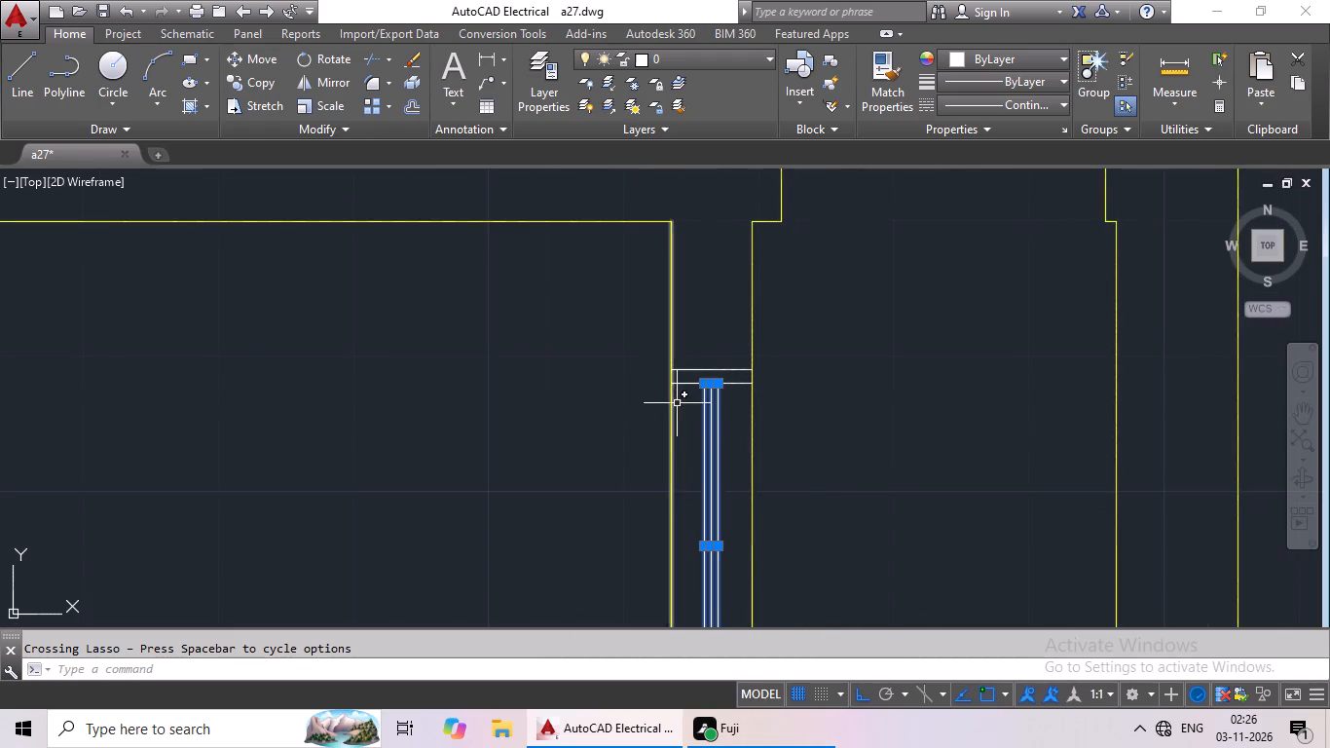
{"action": "scroll", "coordinate": [710, 376], "scroll_direction": "up", "scroll_amount": 4}
{"action": "left_click_drag", "start_coordinate": [750, 286], "coordinate": [665, 485]}
{"action": "scroll", "coordinate": [738, 440], "scroll_direction": "down", "scroll_amount": 3}
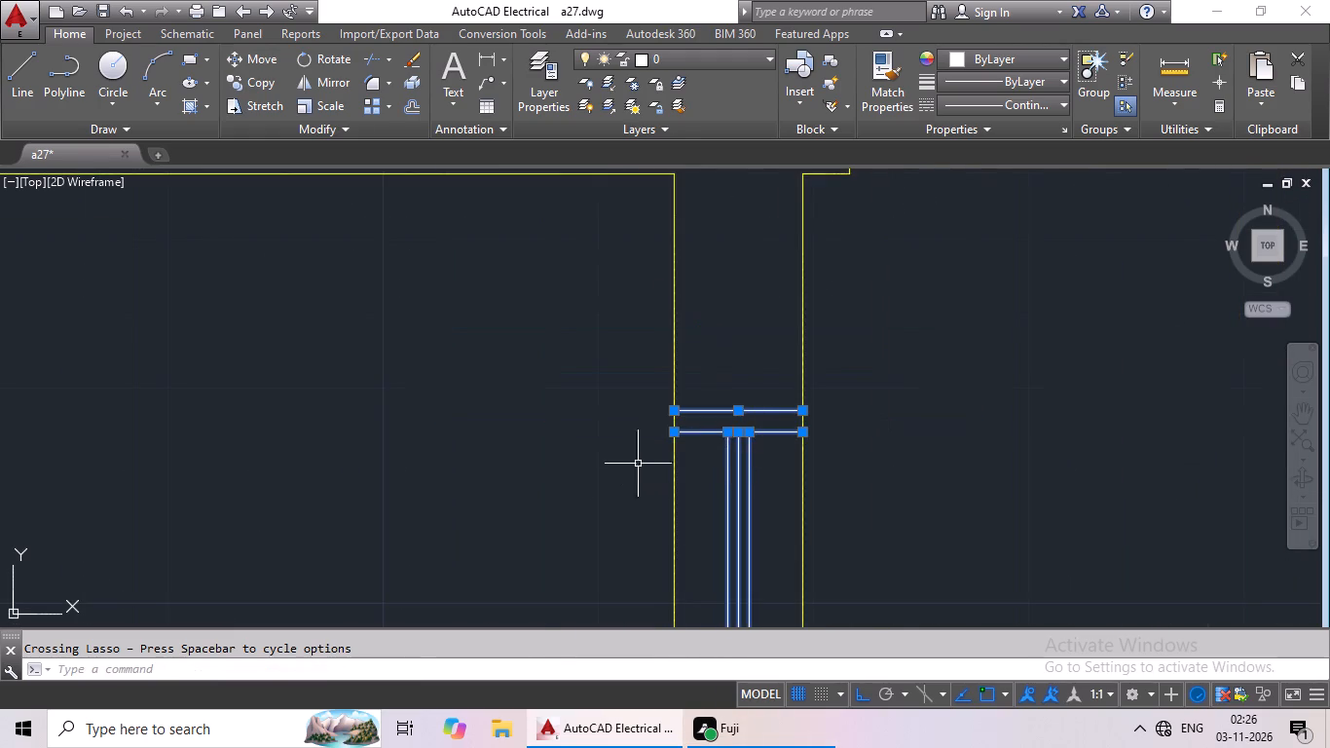
Add the pane and jamb lines of the middle-right C.Bed's outer-wall window to the selection.
{"action": "scroll", "coordinate": [589, 463], "scroll_direction": "down", "scroll_amount": 2}
{"action": "middle_click_drag", "start_coordinate": [588, 462], "coordinate": [701, 302]}
{"action": "scroll", "coordinate": [706, 294], "scroll_direction": "up", "scroll_amount": 1}
{"action": "scroll", "coordinate": [687, 343], "scroll_direction": "down", "scroll_amount": 2}
{"action": "middle_click_drag", "start_coordinate": [664, 397], "coordinate": [763, 255]}
{"action": "scroll", "coordinate": [767, 293], "scroll_direction": "down", "scroll_amount": 2}
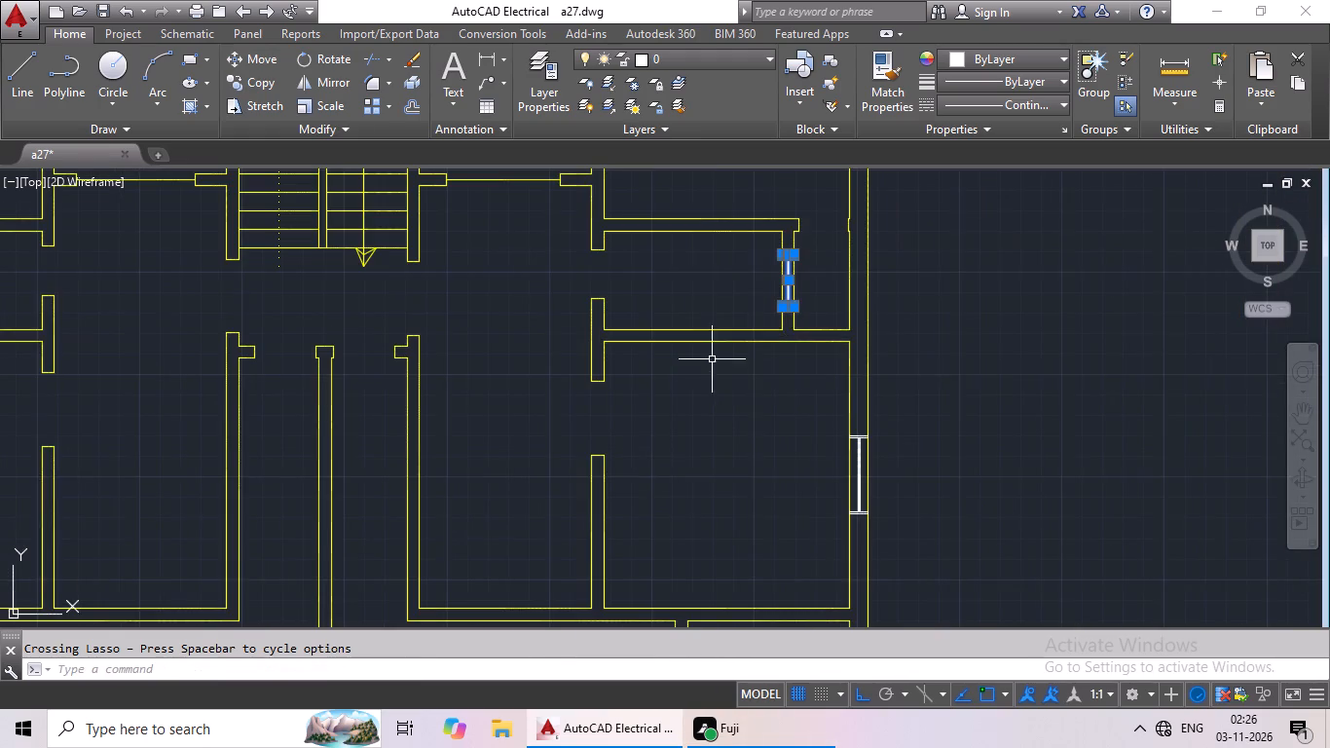
{"action": "middle_click_drag", "start_coordinate": [770, 415], "coordinate": [560, 219]}
{"action": "scroll", "coordinate": [672, 289], "scroll_direction": "up", "scroll_amount": 4}
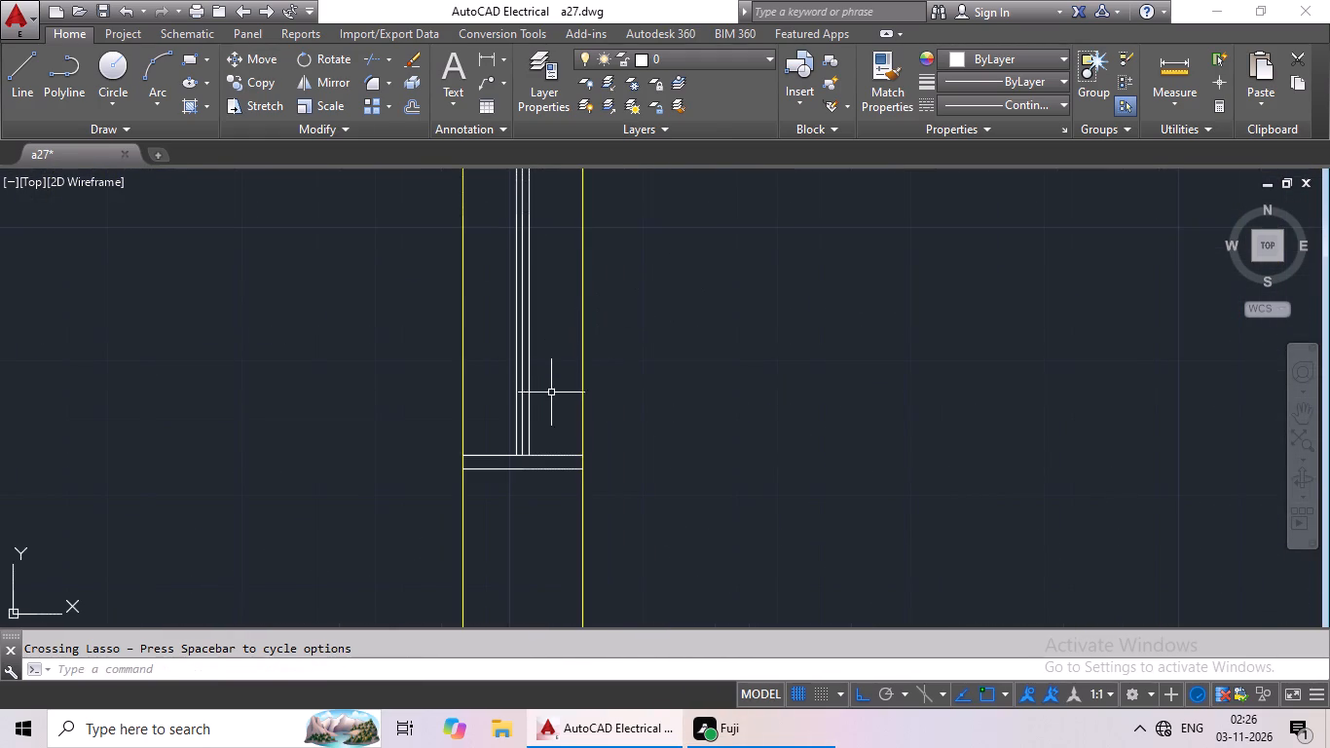
{"action": "left_click_drag", "start_coordinate": [553, 395], "coordinate": [510, 417]}
{"action": "middle_click_drag", "start_coordinate": [759, 339], "coordinate": [727, 654]}
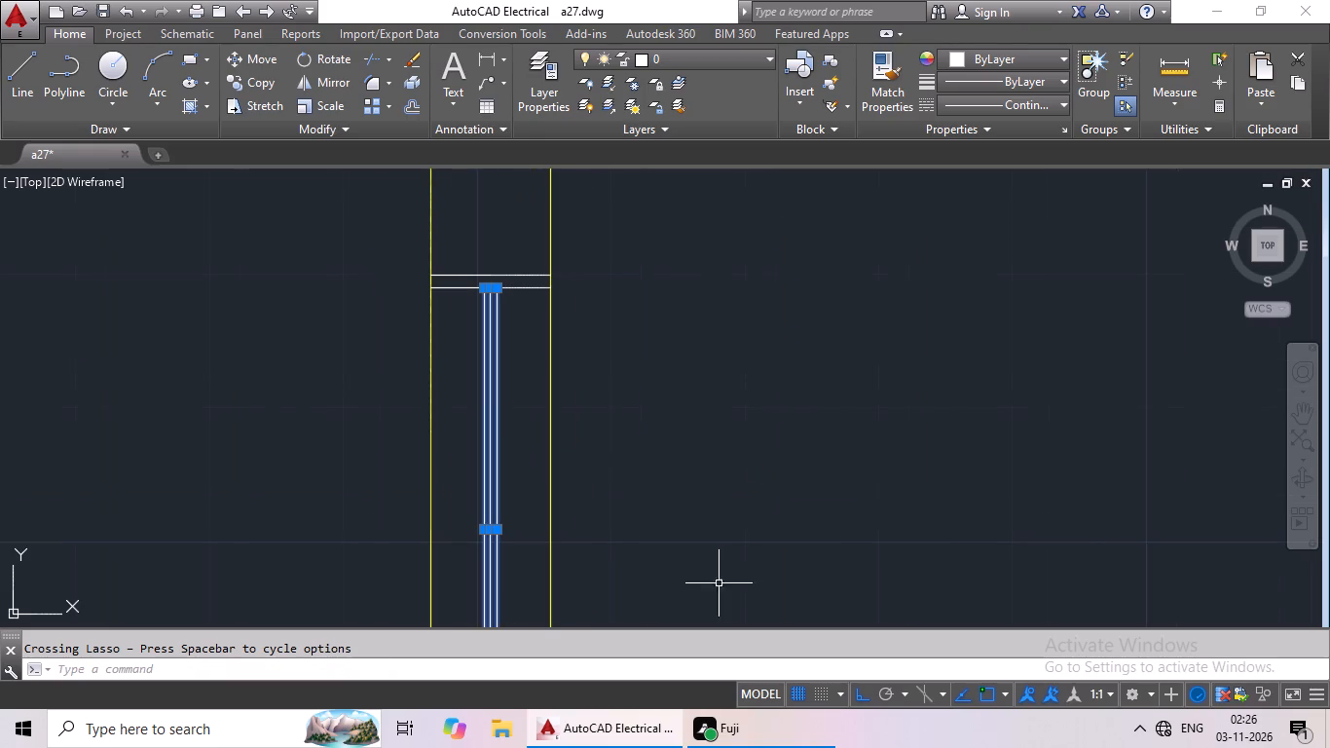
{"action": "scroll", "coordinate": [491, 249], "scroll_direction": "up", "scroll_amount": 2}
{"action": "left_click_drag", "start_coordinate": [511, 243], "coordinate": [497, 452]}
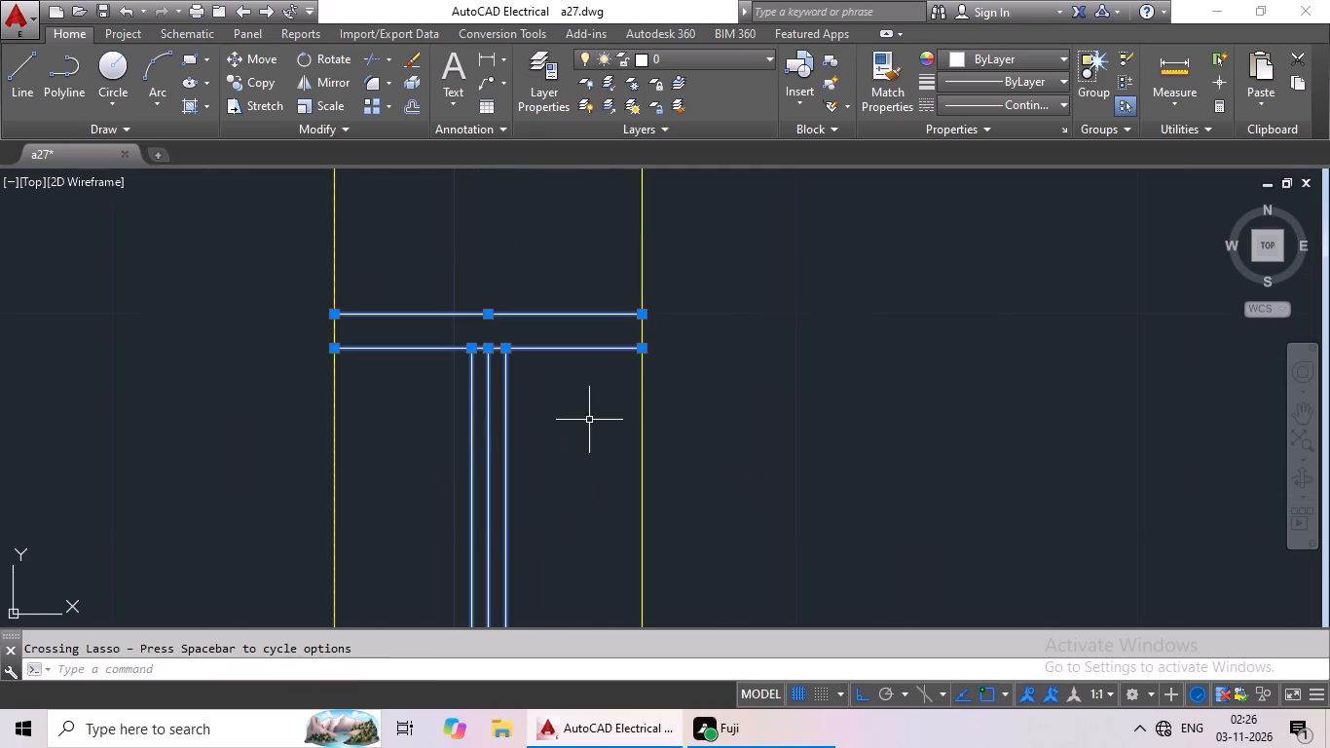
Add the pane and jamb lines of the upper-left toilet's window to the selection.
{"action": "scroll", "coordinate": [806, 353], "scroll_direction": "down", "scroll_amount": 7}
{"action": "middle_click_drag", "start_coordinate": [730, 413], "coordinate": [903, 398]}
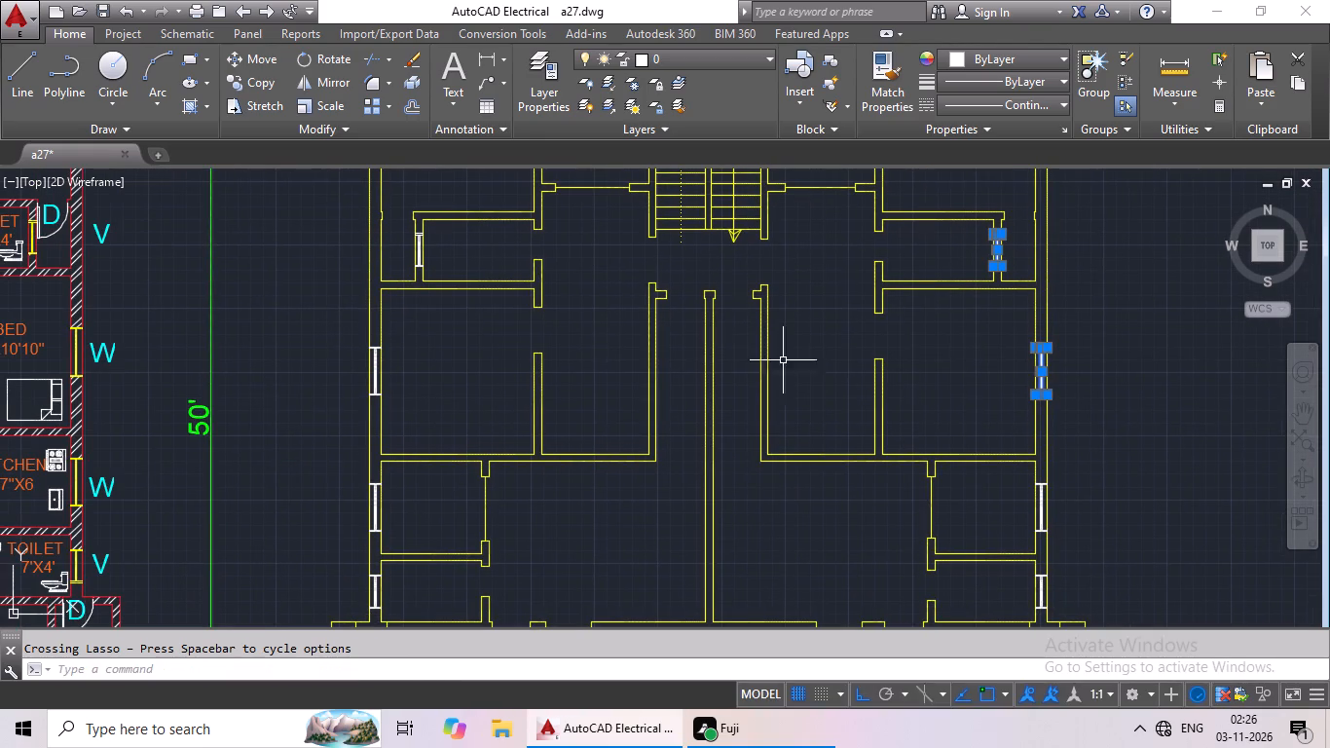
{"action": "middle_click_drag", "start_coordinate": [480, 243], "coordinate": [480, 445]}
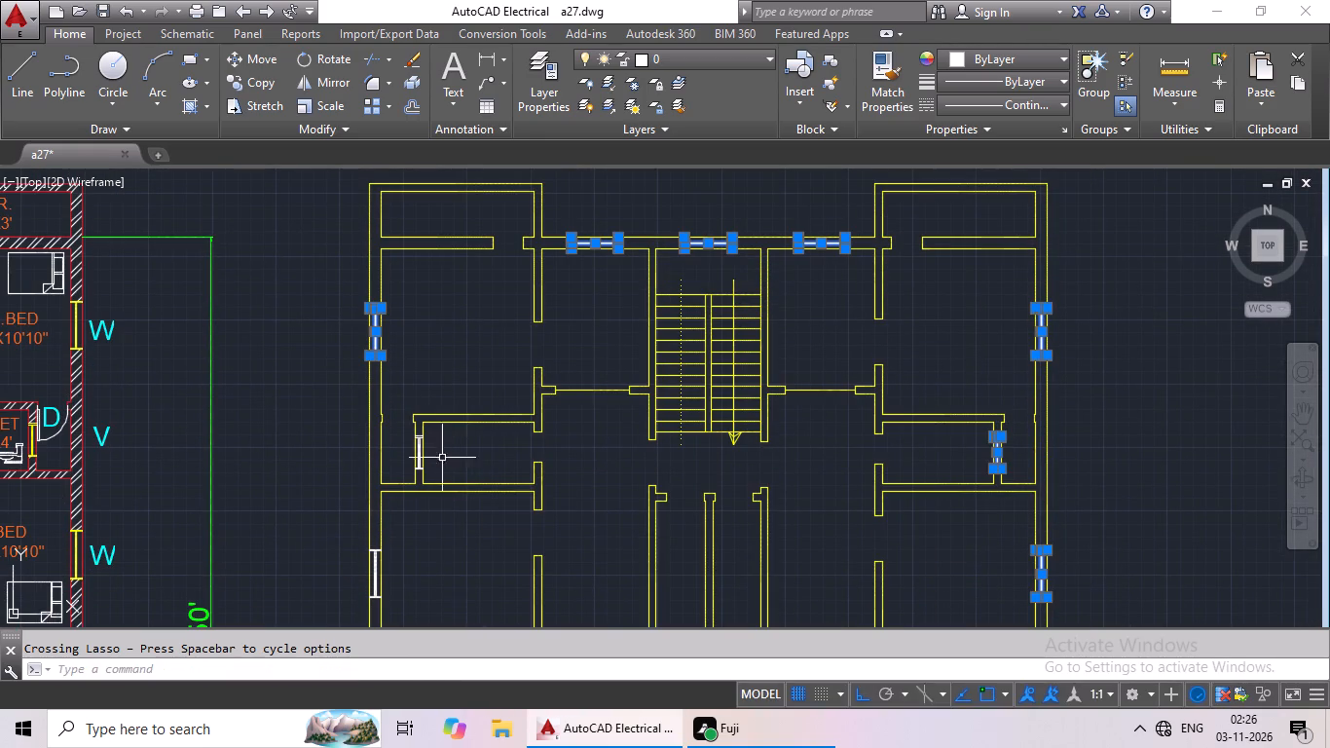
{"action": "scroll", "coordinate": [416, 466], "scroll_direction": "up", "scroll_amount": 6}
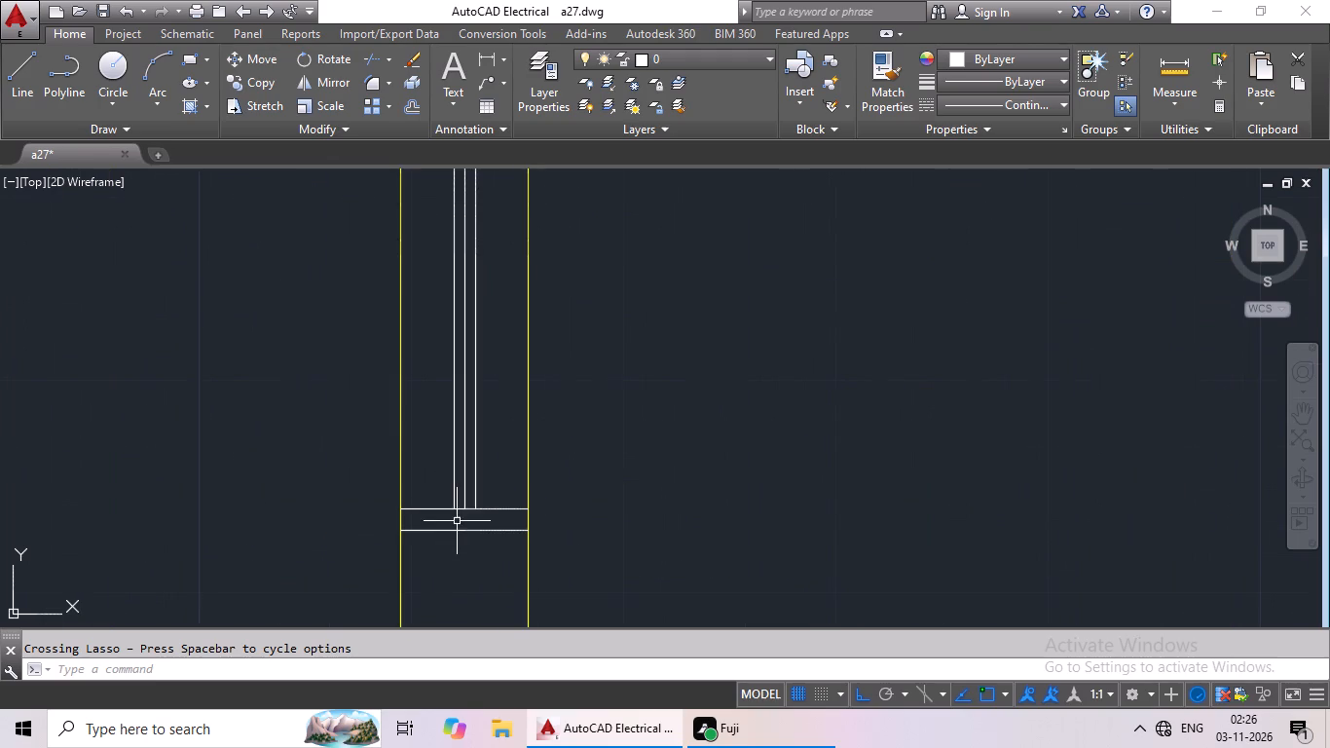
{"action": "middle_click_drag", "start_coordinate": [477, 508], "coordinate": [537, 386]}
{"action": "scroll", "coordinate": [544, 390], "scroll_direction": "up", "scroll_amount": 2}
{"action": "left_click_drag", "start_coordinate": [560, 303], "coordinate": [471, 311]}
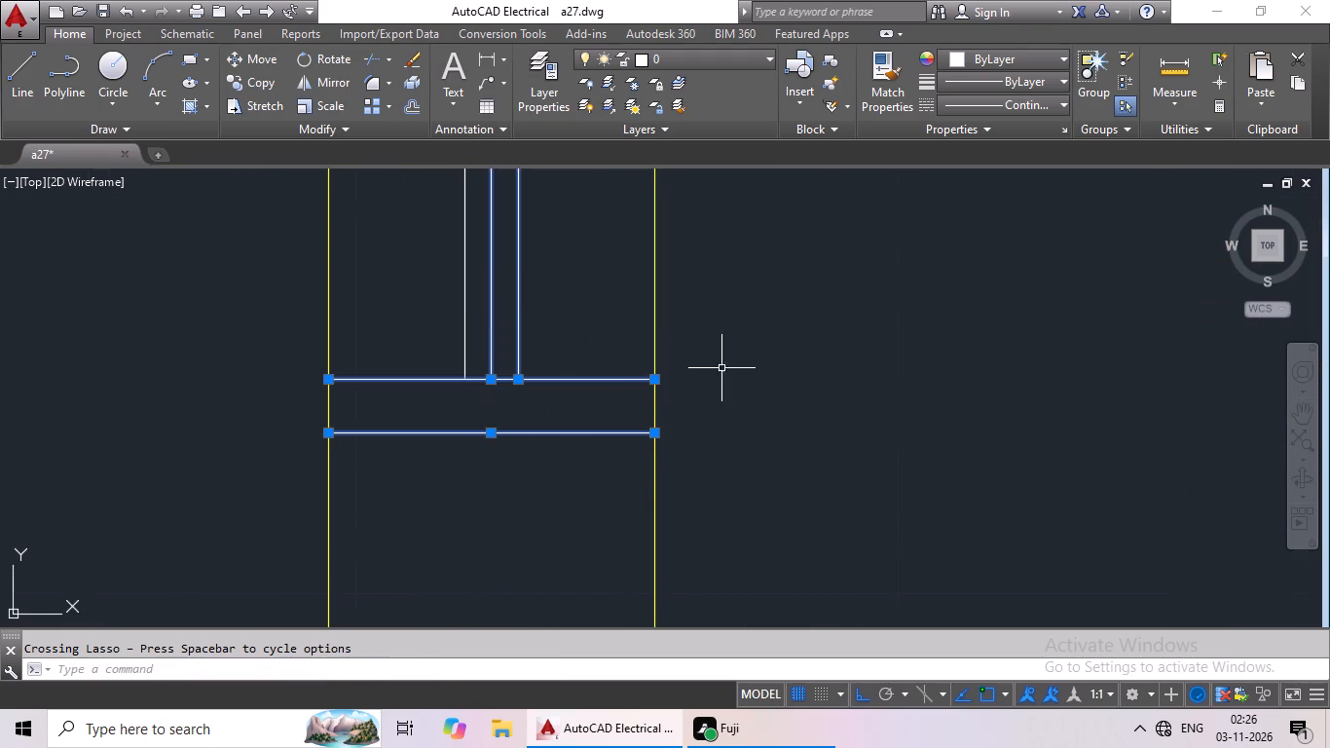
{"action": "left_click_drag", "start_coordinate": [586, 295], "coordinate": [437, 285]}
{"action": "middle_click_drag", "start_coordinate": [586, 304], "coordinate": [515, 670]}
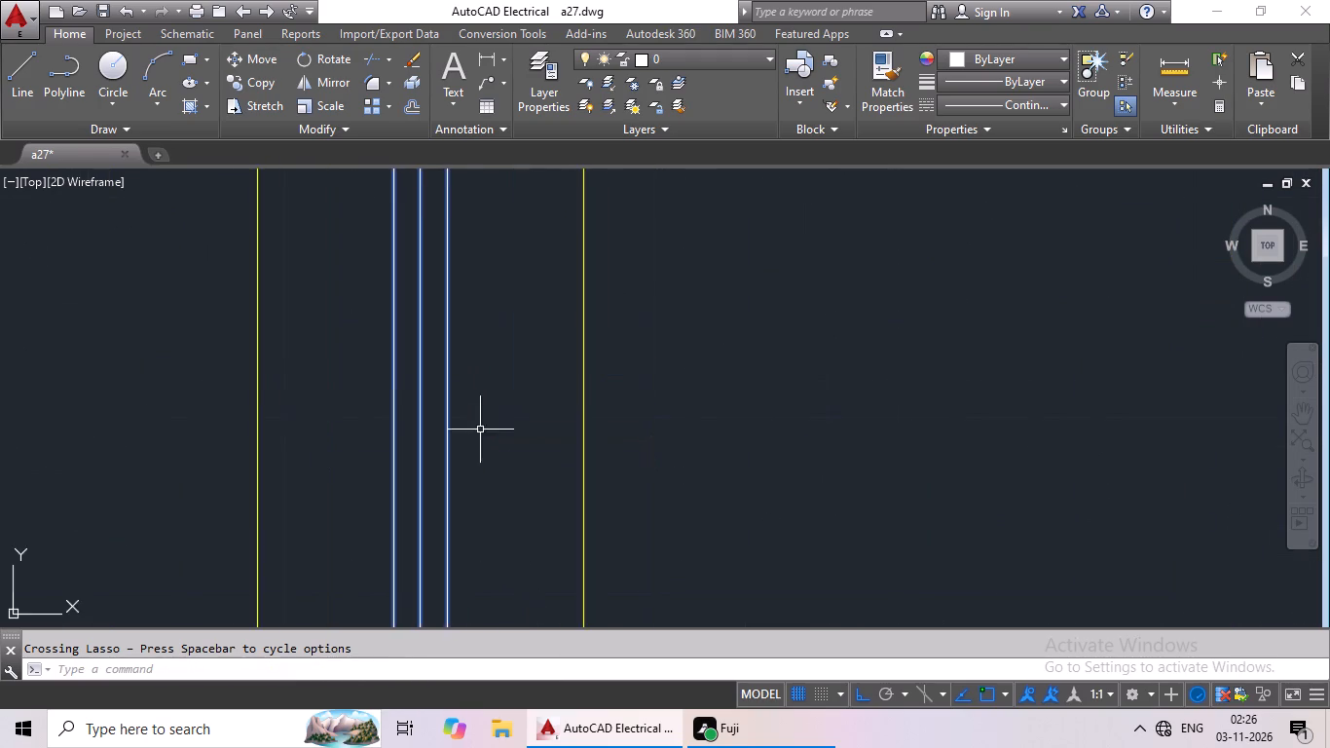
{"action": "scroll", "coordinate": [480, 419], "scroll_direction": "down", "scroll_amount": 3}
{"action": "middle_click_drag", "start_coordinate": [495, 380], "coordinate": [475, 565]}
{"action": "scroll", "coordinate": [475, 565], "scroll_direction": "up", "scroll_amount": 1}
{"action": "left_click_drag", "start_coordinate": [478, 195], "coordinate": [440, 200]}
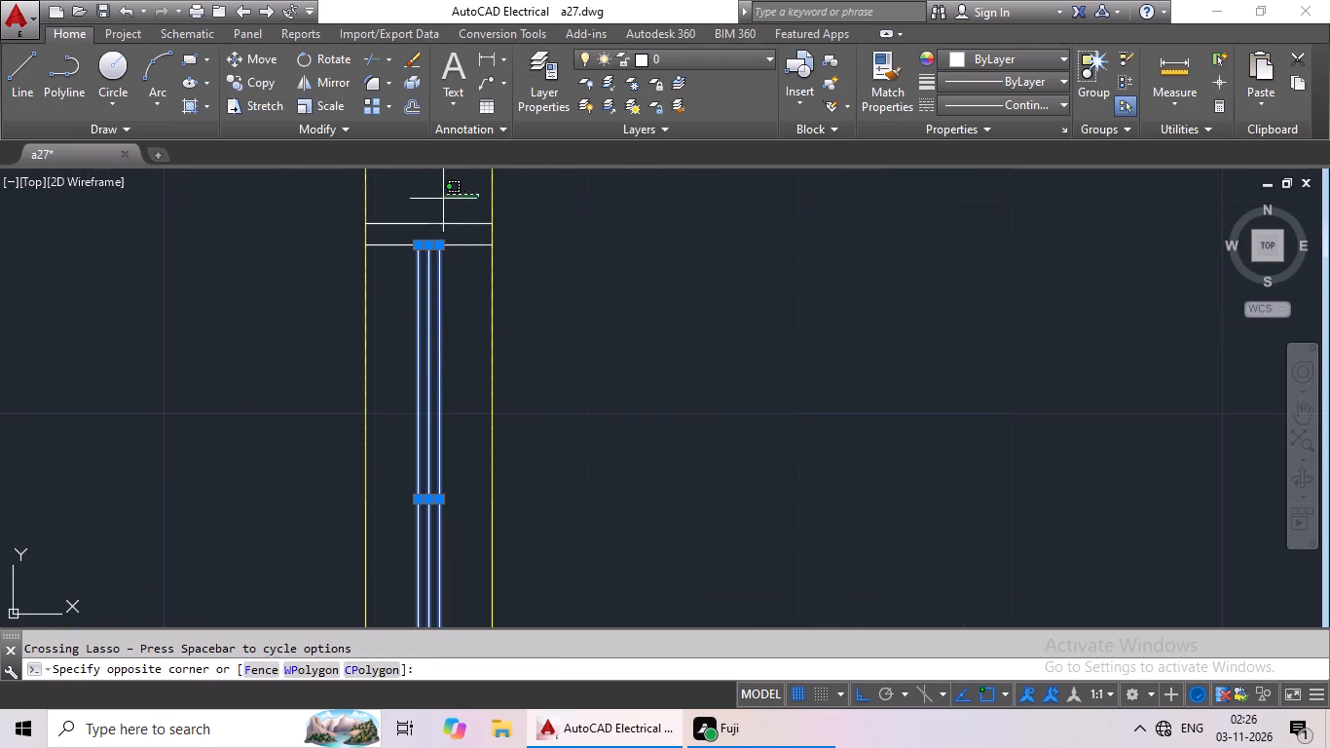
{"action": "left_click_drag", "start_coordinate": [440, 200], "coordinate": [436, 361]}
Add the pane and jamb lines of the middle-left C.Bed's outer-wall window to the selection.
{"action": "scroll", "coordinate": [630, 385], "scroll_direction": "down", "scroll_amount": 1}
{"action": "middle_click_drag", "start_coordinate": [632, 385], "coordinate": [707, 216]}
{"action": "scroll", "coordinate": [716, 291], "scroll_direction": "down", "scroll_amount": 2}
{"action": "middle_click_drag", "start_coordinate": [729, 396], "coordinate": [730, 396]}
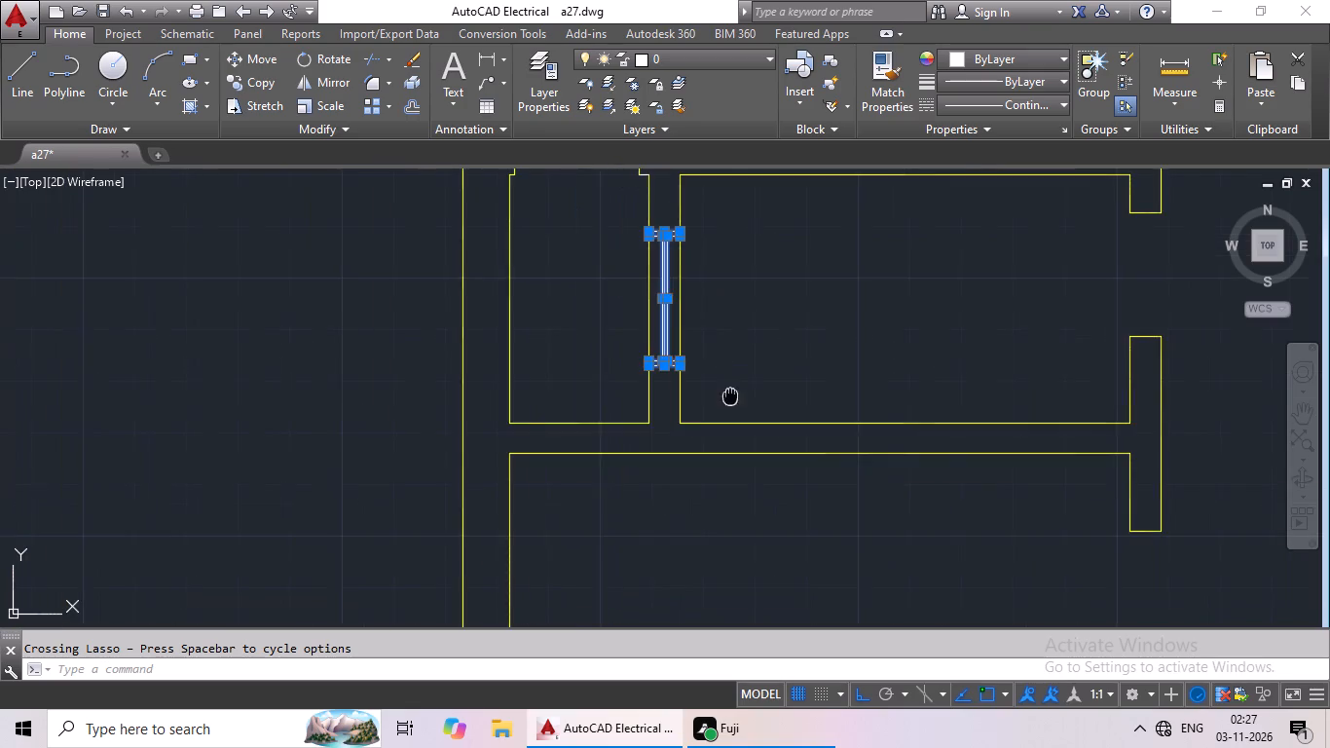
{"action": "middle_click_drag", "start_coordinate": [730, 396], "coordinate": [795, 286]}
{"action": "scroll", "coordinate": [838, 372], "scroll_direction": "down", "scroll_amount": 2}
{"action": "middle_click_drag", "start_coordinate": [838, 444], "coordinate": [851, 329]}
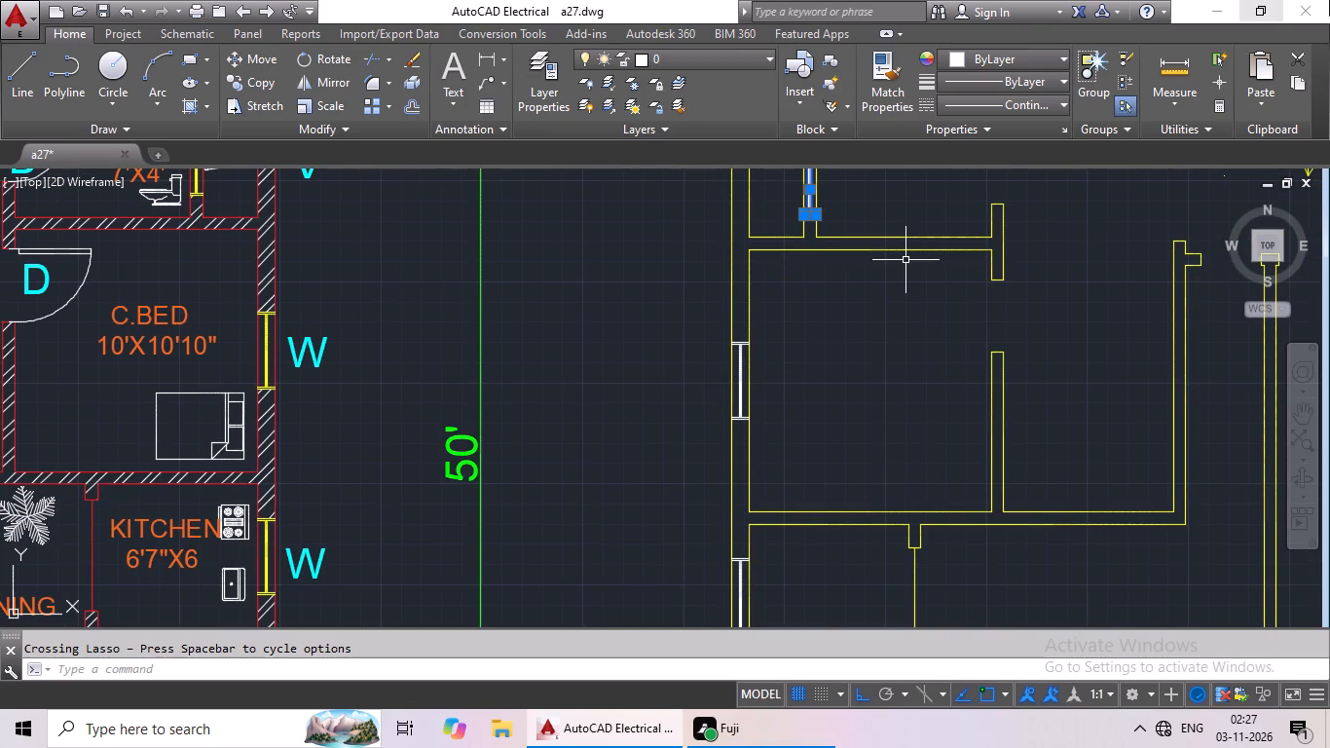
{"action": "scroll", "coordinate": [1070, 328], "scroll_direction": "down", "scroll_amount": 2}
{"action": "middle_click_drag", "start_coordinate": [1046, 341], "coordinate": [1009, 209]}
{"action": "scroll", "coordinate": [910, 207], "scroll_direction": "up", "scroll_amount": 4}
{"action": "middle_click_drag", "start_coordinate": [949, 213], "coordinate": [930, 309]}
{"action": "scroll", "coordinate": [847, 272], "scroll_direction": "up", "scroll_amount": 4}
{"action": "left_click_drag", "start_coordinate": [865, 193], "coordinate": [747, 353]}
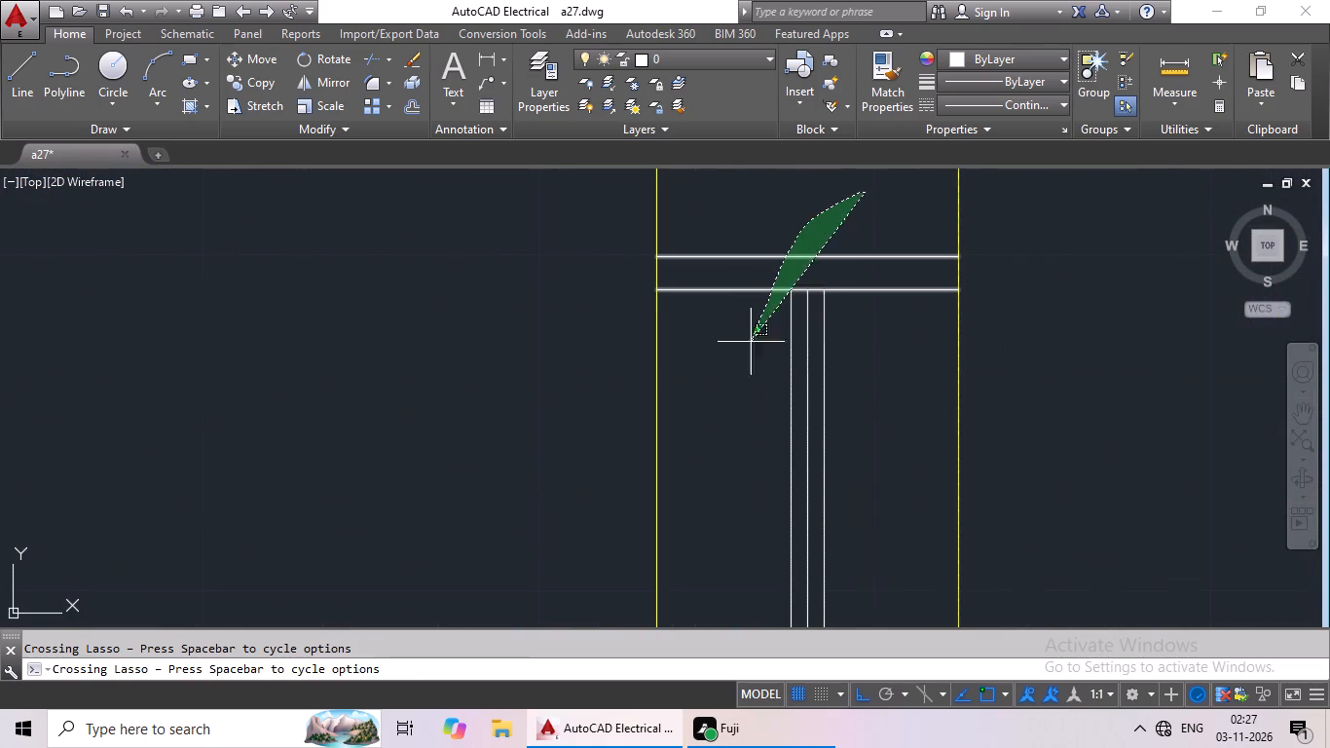
{"action": "left_click_drag", "start_coordinate": [747, 353], "coordinate": [835, 447]}
{"action": "middle_click_drag", "start_coordinate": [841, 447], "coordinate": [870, 129]}
{"action": "scroll", "coordinate": [866, 204], "scroll_direction": "down", "scroll_amount": 2}
{"action": "middle_click_drag", "start_coordinate": [816, 434], "coordinate": [895, 153]}
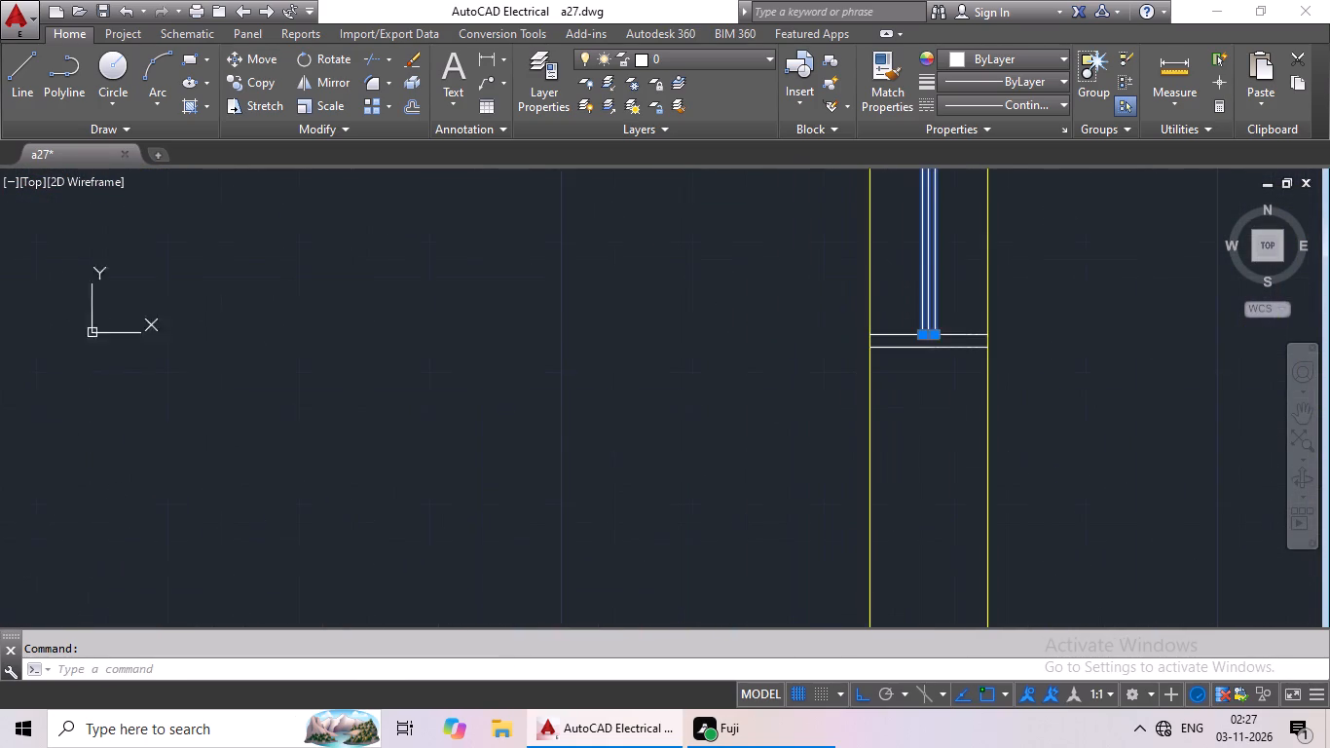
{"action": "scroll", "coordinate": [940, 340], "scroll_direction": "up", "scroll_amount": 3}
{"action": "left_click_drag", "start_coordinate": [974, 280], "coordinate": [885, 423]}
Add the pane and jamb lines of the window in the left outer wall of the lower-left kitchen to the selection.
{"action": "scroll", "coordinate": [937, 403], "scroll_direction": "down", "scroll_amount": 3}
{"action": "scroll", "coordinate": [1091, 372], "scroll_direction": "down", "scroll_amount": 2}
{"action": "middle_click_drag", "start_coordinate": [1072, 399], "coordinate": [796, 390]}
{"action": "scroll", "coordinate": [923, 374], "scroll_direction": "down", "scroll_amount": 3}
{"action": "middle_click_drag", "start_coordinate": [954, 384], "coordinate": [827, 386]}
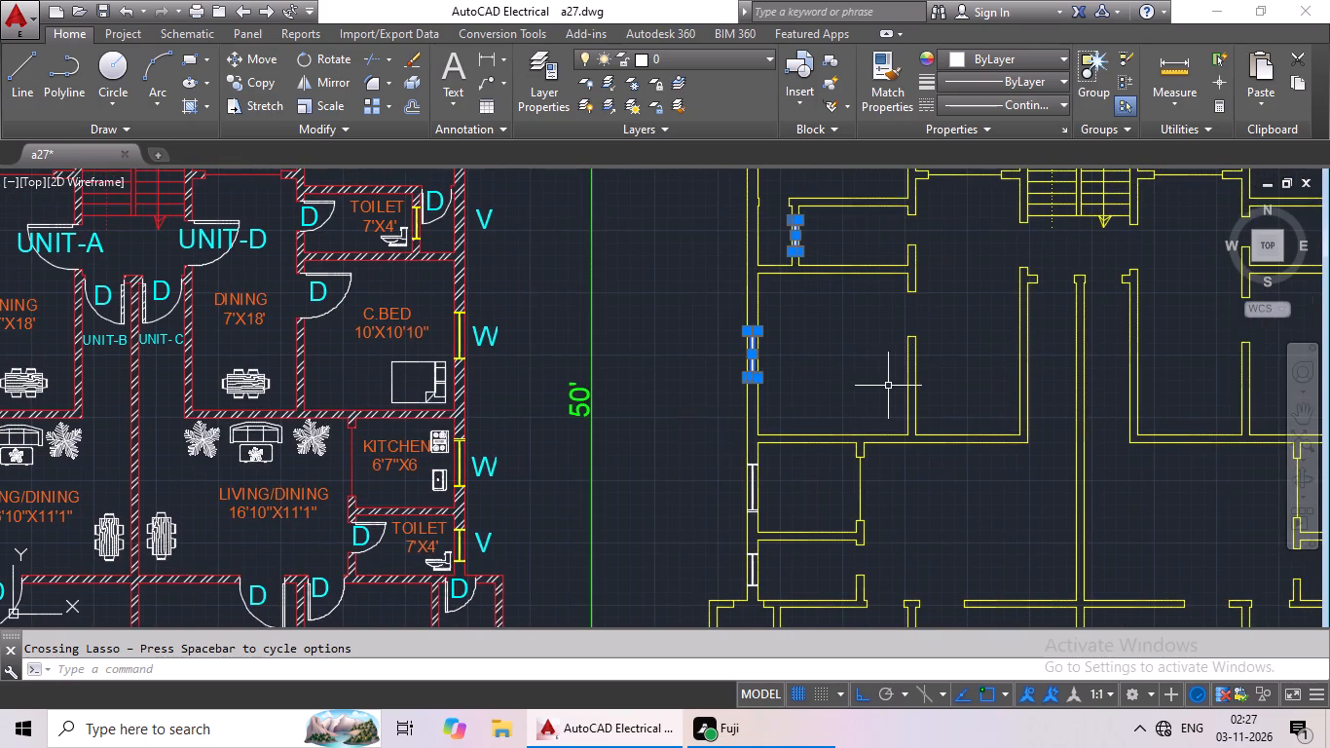
{"action": "middle_click_drag", "start_coordinate": [918, 363], "coordinate": [775, 342]}
{"action": "middle_click_drag", "start_coordinate": [907, 336], "coordinate": [707, 336]}
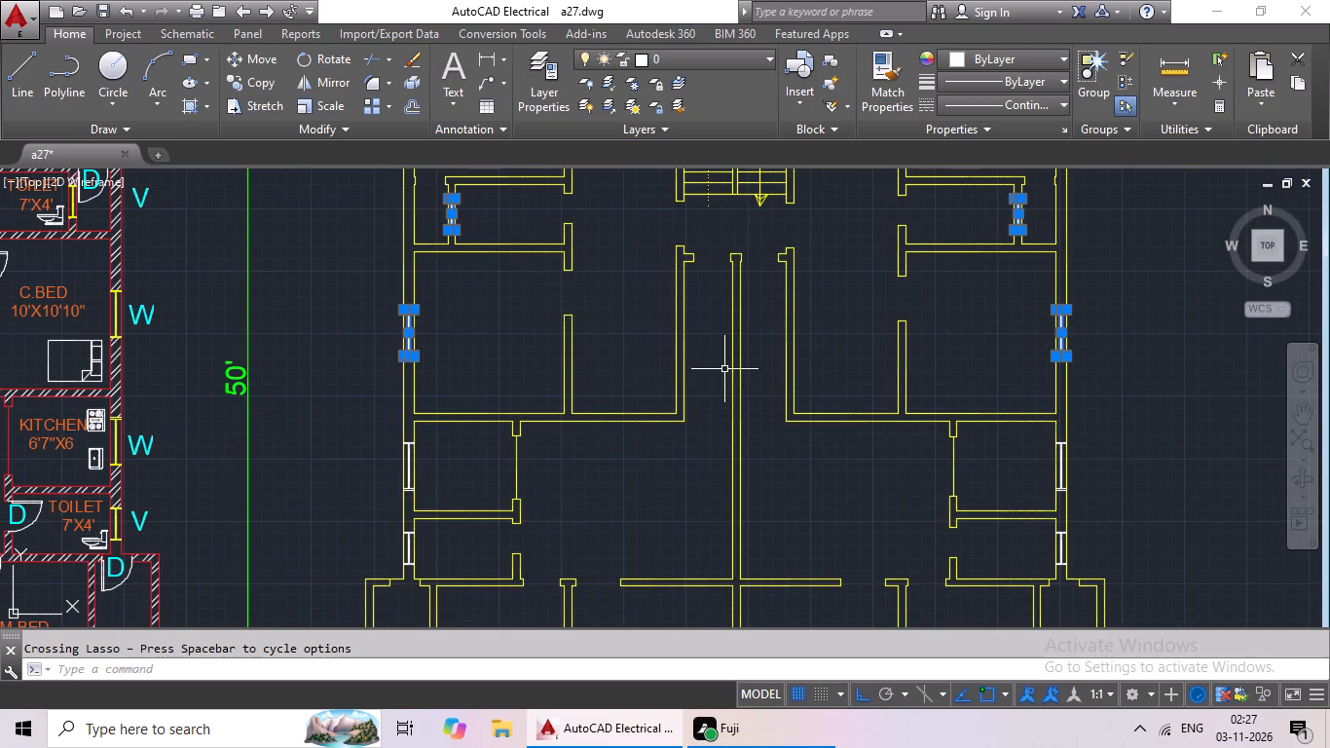
{"action": "middle_click_drag", "start_coordinate": [620, 394], "coordinate": [746, 305]}
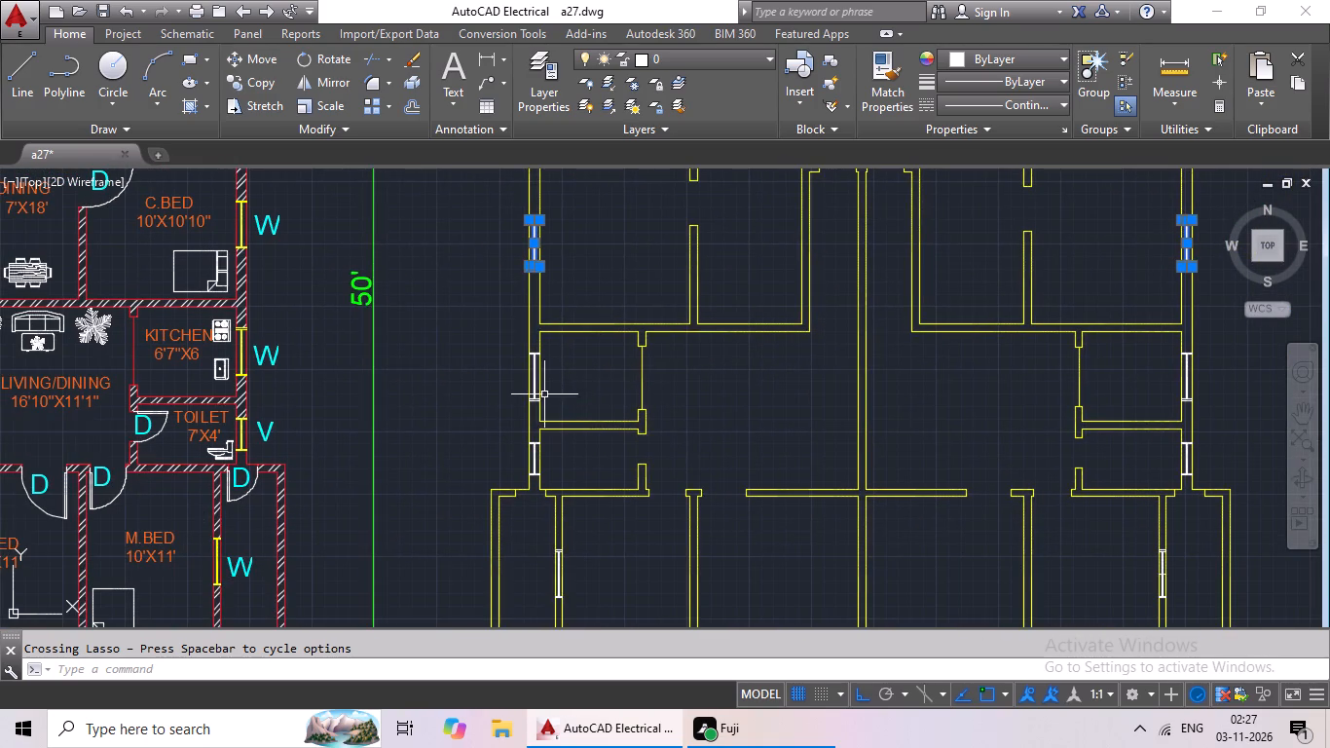
{"action": "scroll", "coordinate": [544, 394], "scroll_direction": "up", "scroll_amount": 4}
{"action": "scroll", "coordinate": [464, 428], "scroll_direction": "up", "scroll_amount": 3}
{"action": "left_click_drag", "start_coordinate": [540, 333], "coordinate": [459, 422]}
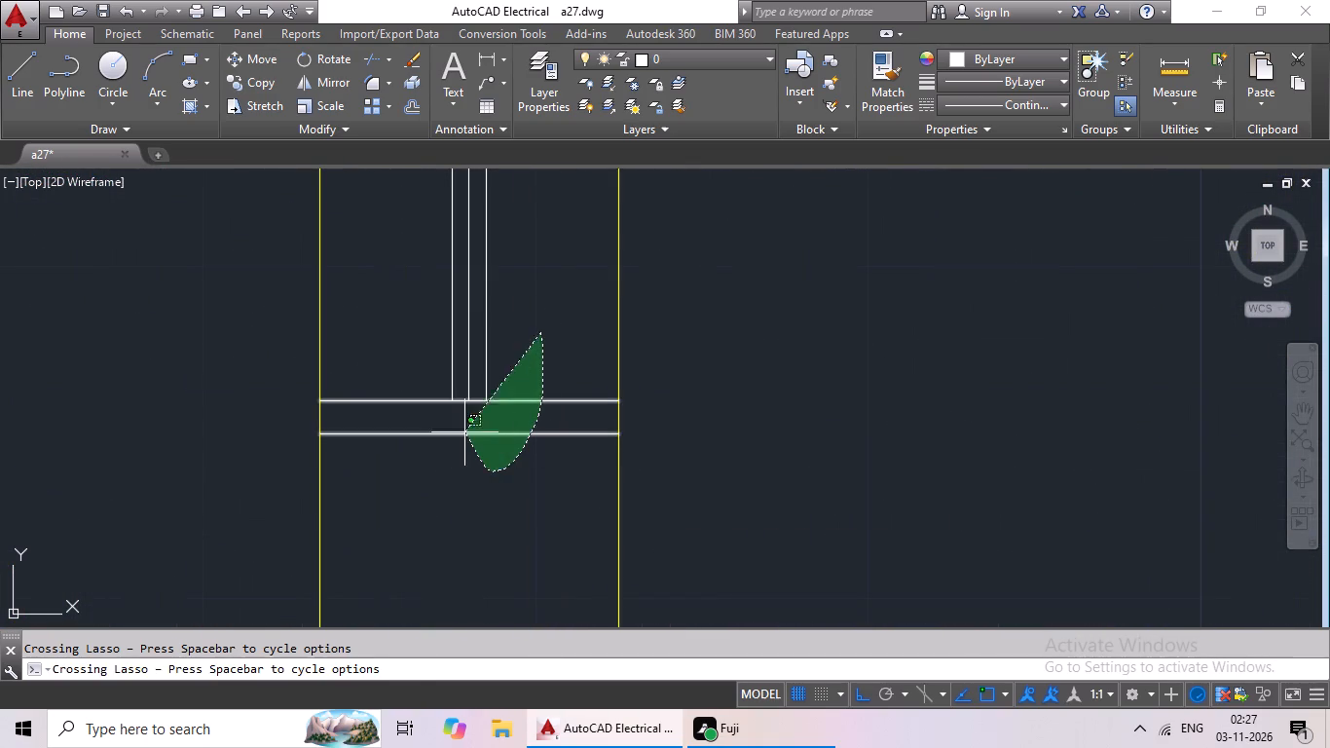
{"action": "left_click_drag", "start_coordinate": [459, 422], "coordinate": [437, 332]}
{"action": "scroll", "coordinate": [555, 334], "scroll_direction": "down", "scroll_amount": 3}
{"action": "middle_click_drag", "start_coordinate": [665, 268], "coordinate": [621, 544]}
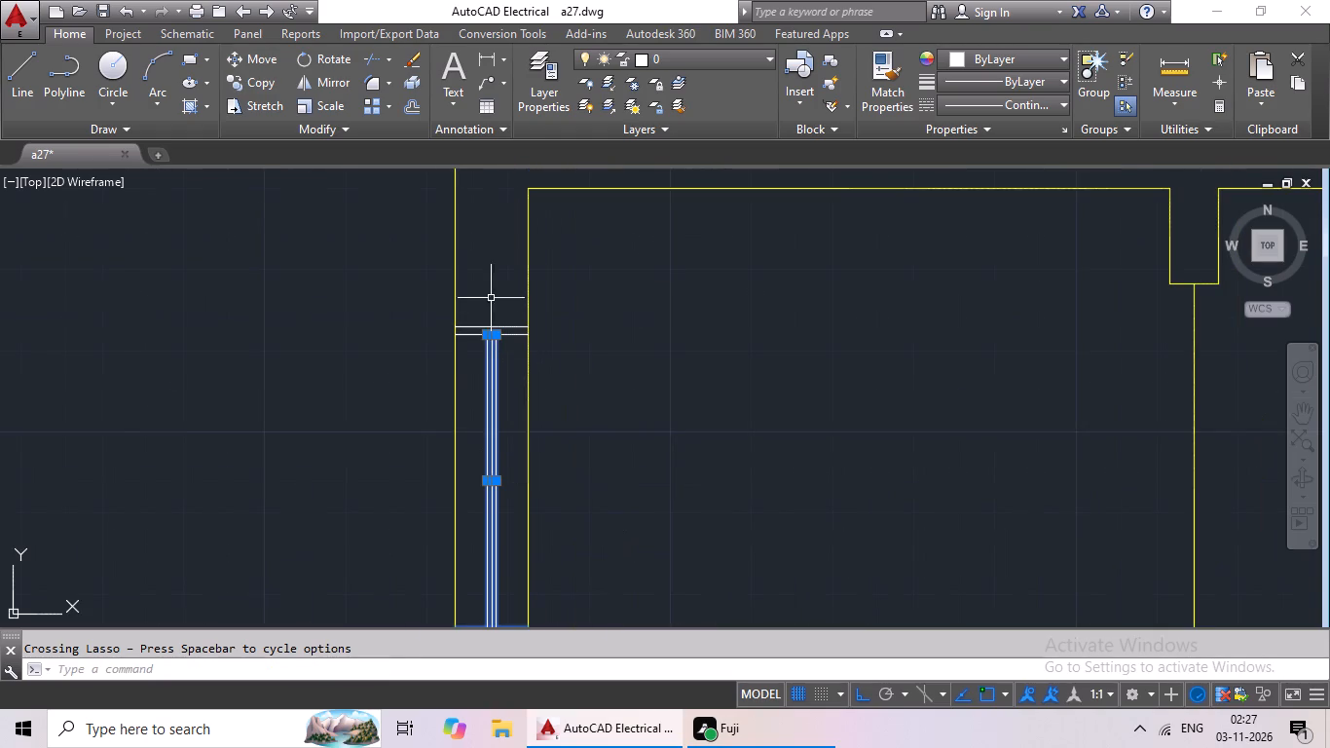
{"action": "scroll", "coordinate": [491, 298], "scroll_direction": "up", "scroll_amount": 3}
{"action": "left_click_drag", "start_coordinate": [505, 291], "coordinate": [486, 542]}
Add the pane and jamb lines of the lower-left toilet's outer-wall window, just below the kitchen, to the selection.
{"action": "scroll", "coordinate": [915, 316], "scroll_direction": "down", "scroll_amount": 4}
{"action": "middle_click_drag", "start_coordinate": [948, 366], "coordinate": [695, 151]}
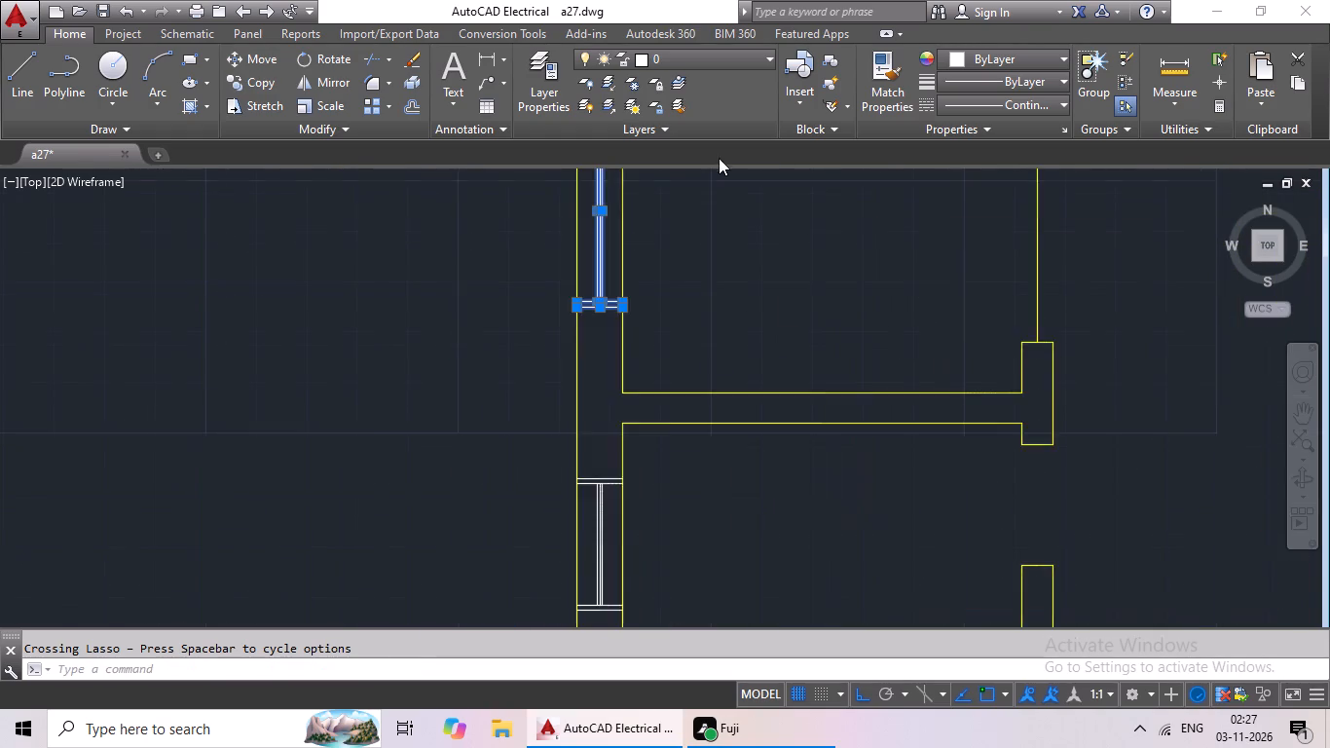
{"action": "scroll", "coordinate": [834, 228], "scroll_direction": "down", "scroll_amount": 2}
{"action": "scroll", "coordinate": [972, 318], "scroll_direction": "down", "scroll_amount": 2}
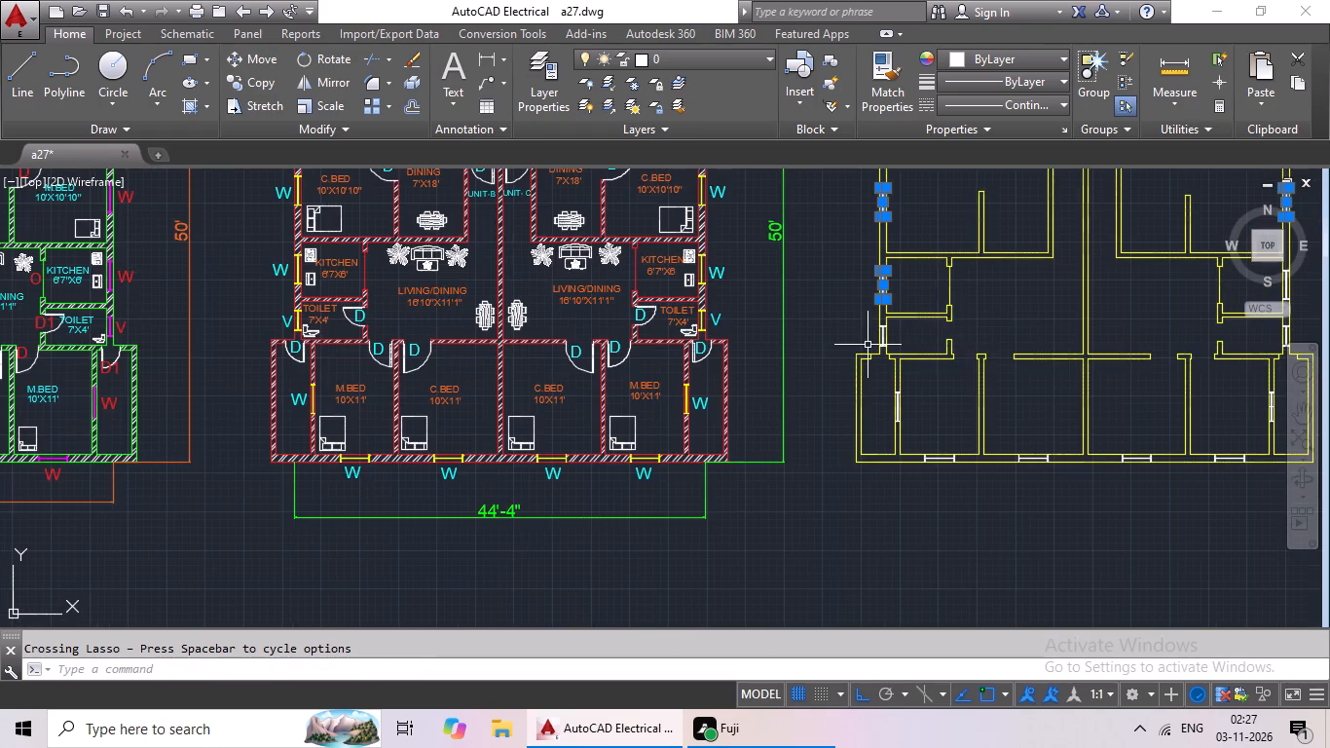
{"action": "scroll", "coordinate": [896, 347], "scroll_direction": "up", "scroll_amount": 5}
{"action": "scroll", "coordinate": [788, 322], "scroll_direction": "up", "scroll_amount": 3}
{"action": "left_click_drag", "start_coordinate": [773, 235], "coordinate": [699, 346]}
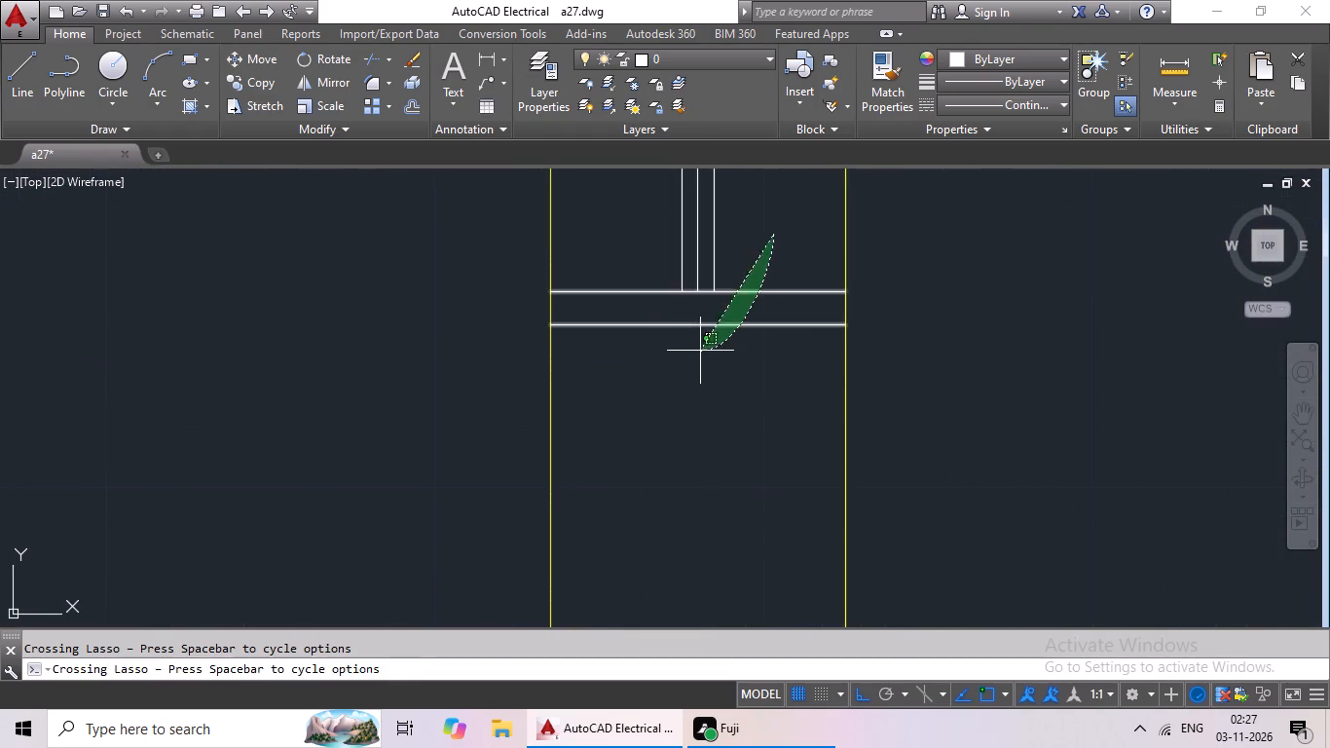
{"action": "left_click_drag", "start_coordinate": [699, 346], "coordinate": [656, 221]}
{"action": "middle_click_drag", "start_coordinate": [1032, 277], "coordinate": [960, 503]}
{"action": "middle_click_drag", "start_coordinate": [717, 333], "coordinate": [664, 536]}
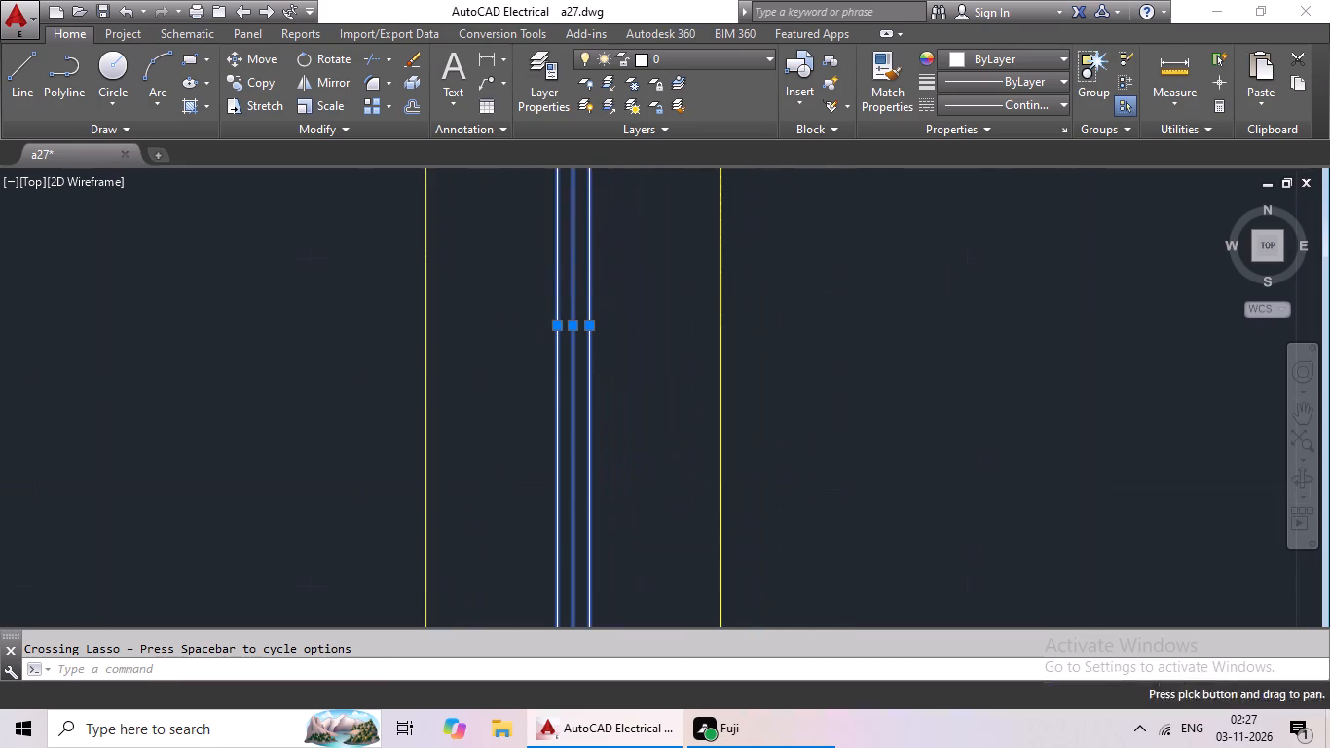
{"action": "middle_click_drag", "start_coordinate": [643, 311], "coordinate": [677, 561]}
{"action": "middle_click_drag", "start_coordinate": [700, 328], "coordinate": [686, 451]}
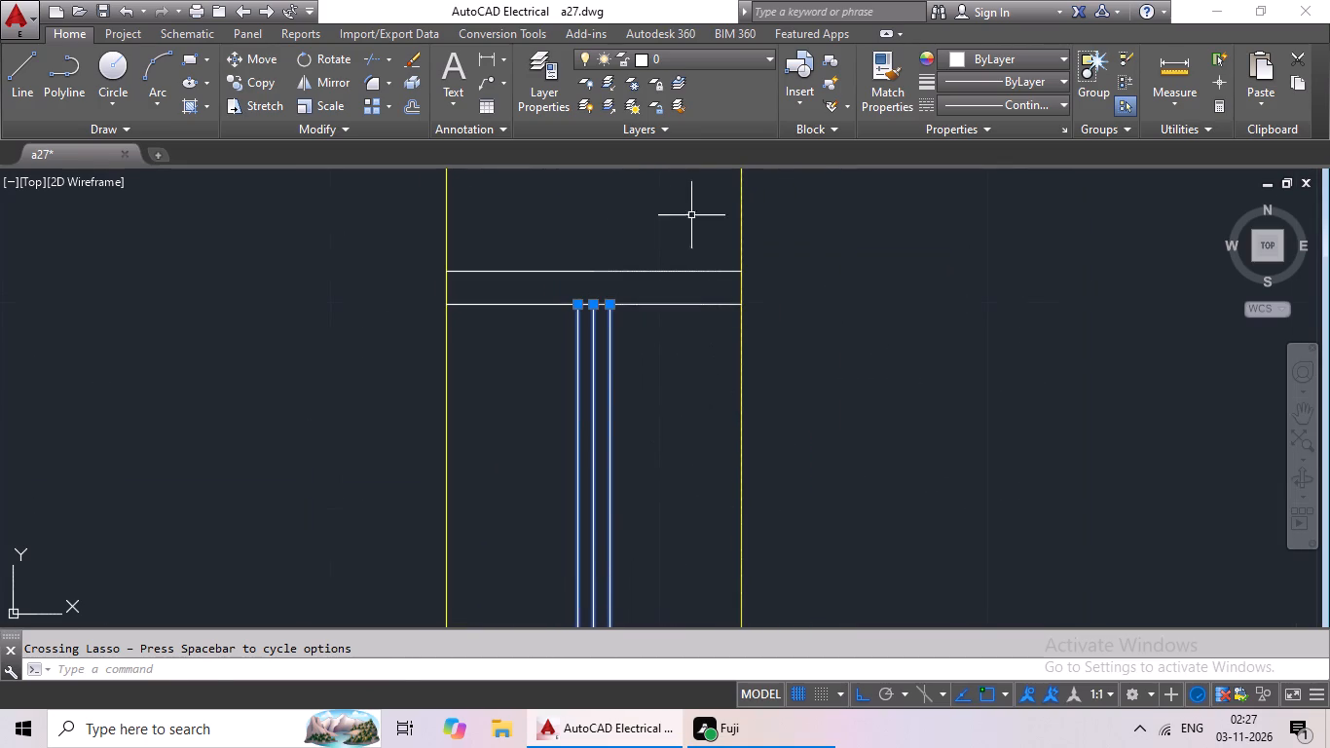
{"action": "left_click_drag", "start_coordinate": [692, 208], "coordinate": [607, 384]}
Add the pane and jamb lines of the window in the right outer wall of the lower-right kitchen to the selection.
{"action": "scroll", "coordinate": [875, 392], "scroll_direction": "down", "scroll_amount": 3}
{"action": "middle_click_drag", "start_coordinate": [912, 450], "coordinate": [887, 135]}
{"action": "scroll", "coordinate": [906, 281], "scroll_direction": "down", "scroll_amount": 3}
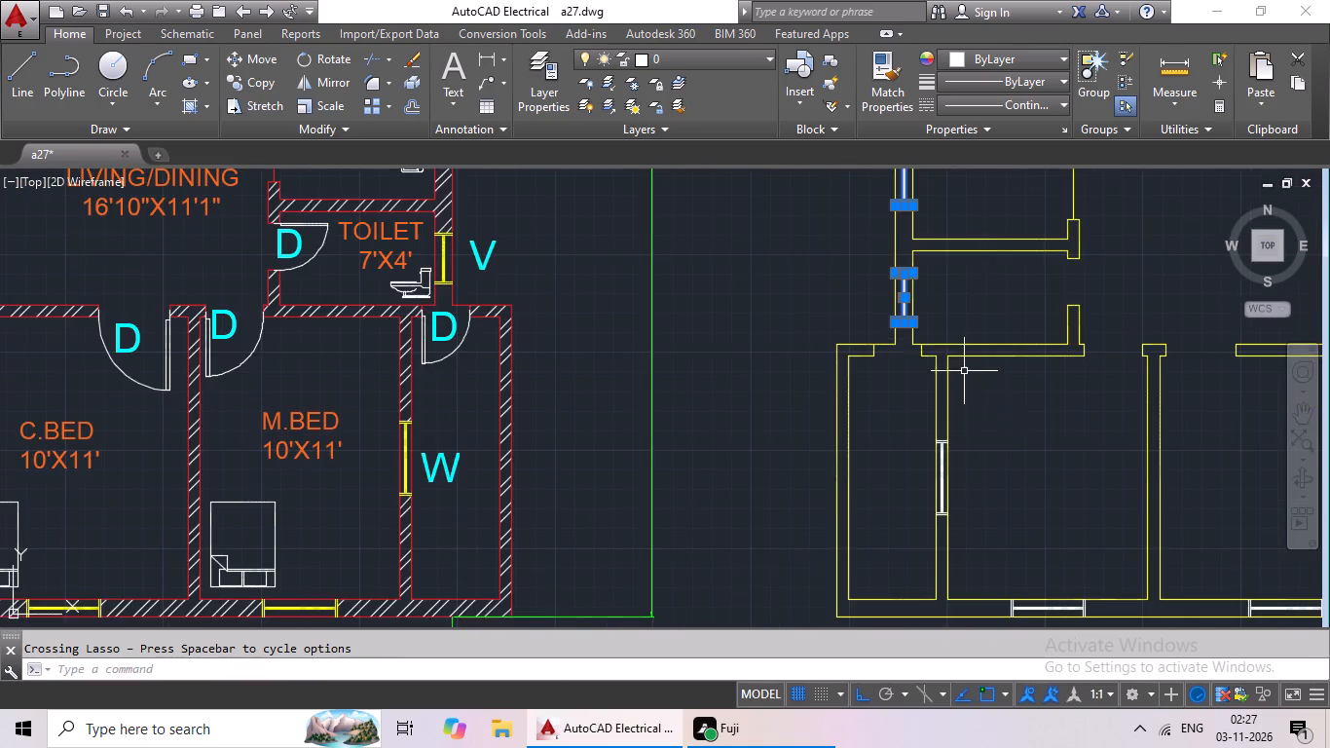
{"action": "middle_click_drag", "start_coordinate": [1012, 432], "coordinate": [779, 388]}
{"action": "scroll", "coordinate": [979, 416], "scroll_direction": "down", "scroll_amount": 2}
{"action": "middle_click_drag", "start_coordinate": [1033, 434], "coordinate": [823, 446]}
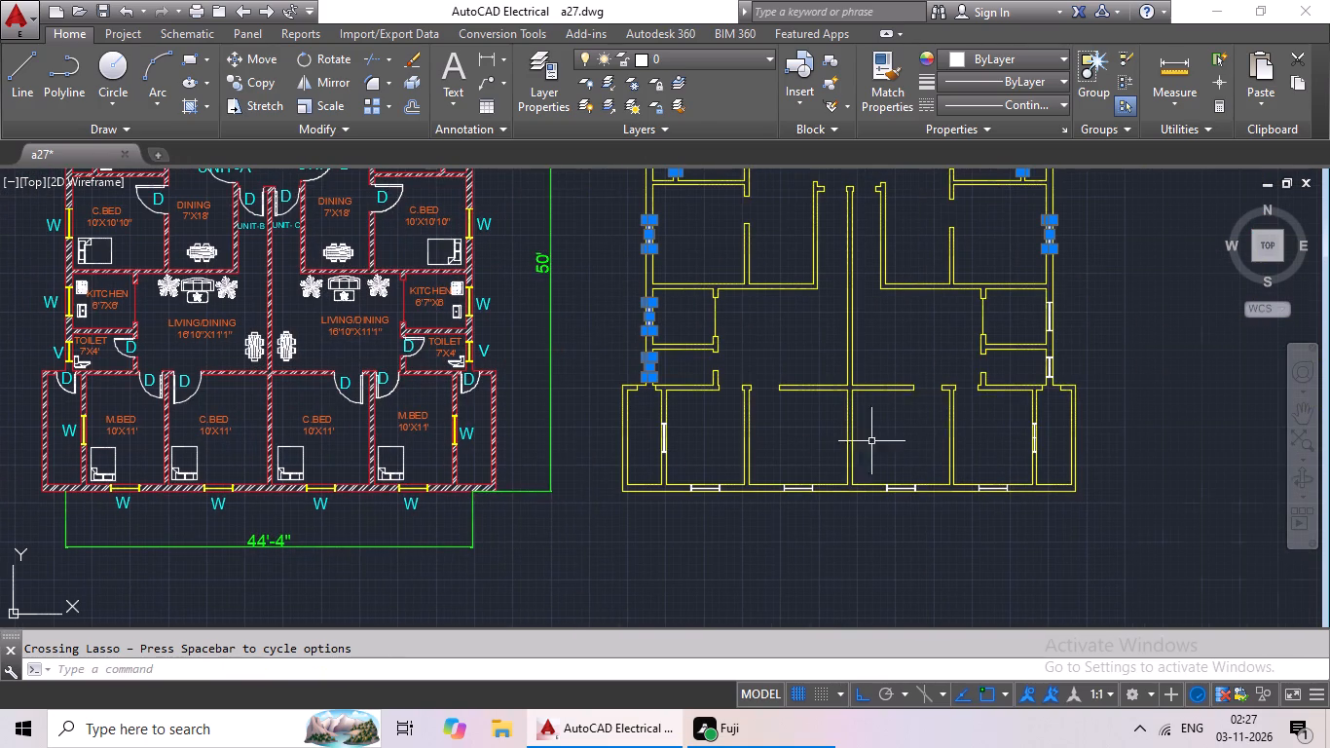
{"action": "scroll", "coordinate": [1053, 302], "scroll_direction": "up", "scroll_amount": 5}
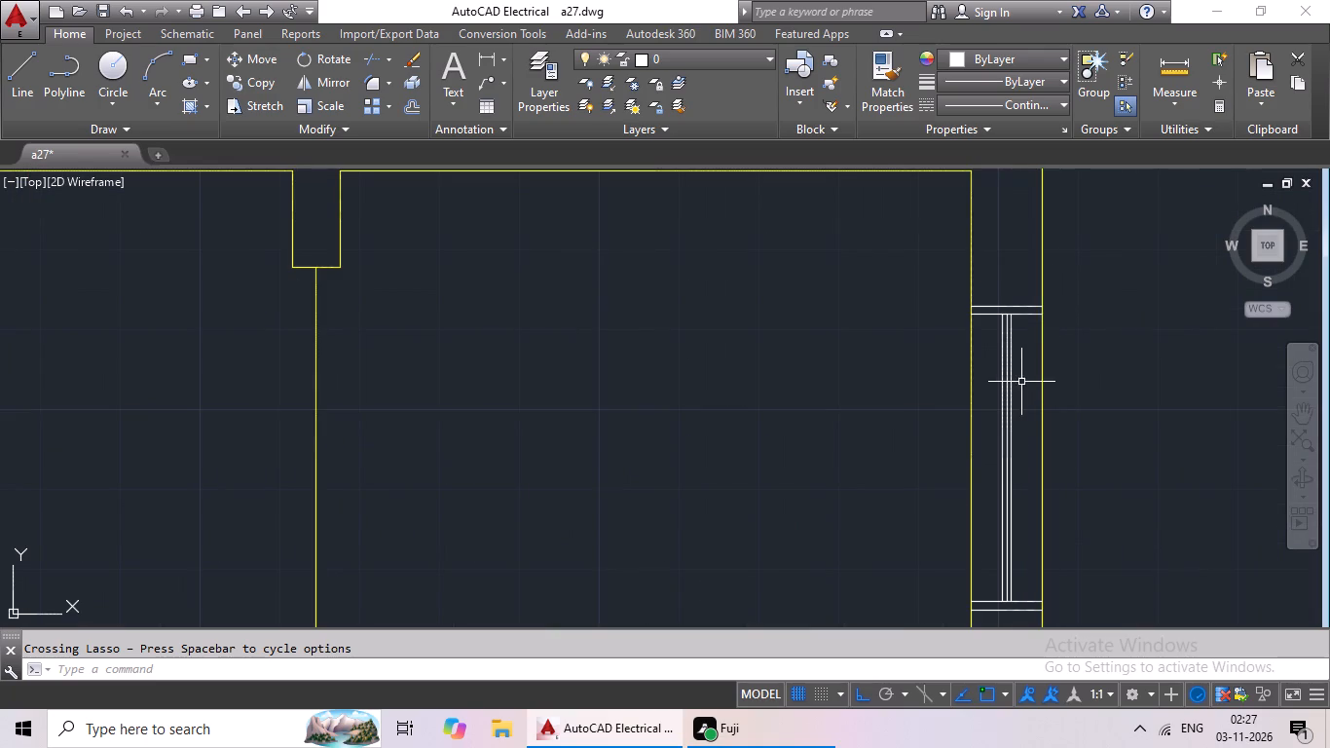
{"action": "scroll", "coordinate": [1021, 289], "scroll_direction": "up", "scroll_amount": 3}
{"action": "left_click_drag", "start_coordinate": [1020, 290], "coordinate": [947, 489]}
{"action": "middle_click_drag", "start_coordinate": [1012, 487], "coordinate": [1014, 473]}
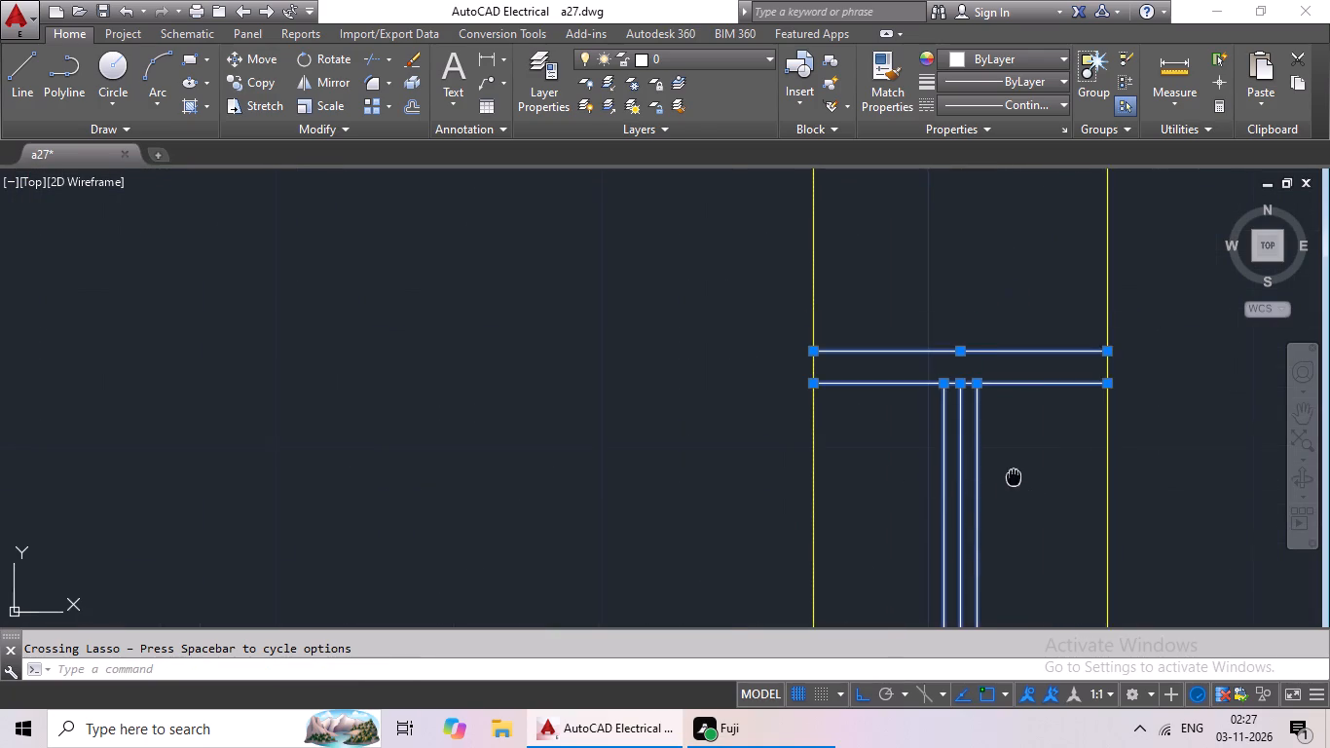
{"action": "middle_click_drag", "start_coordinate": [1014, 473], "coordinate": [931, 211]}
{"action": "middle_click_drag", "start_coordinate": [921, 414], "coordinate": [907, 88]}
{"action": "scroll", "coordinate": [907, 343], "scroll_direction": "down", "scroll_amount": 2}
{"action": "middle_click_drag", "start_coordinate": [892, 391], "coordinate": [862, 175]}
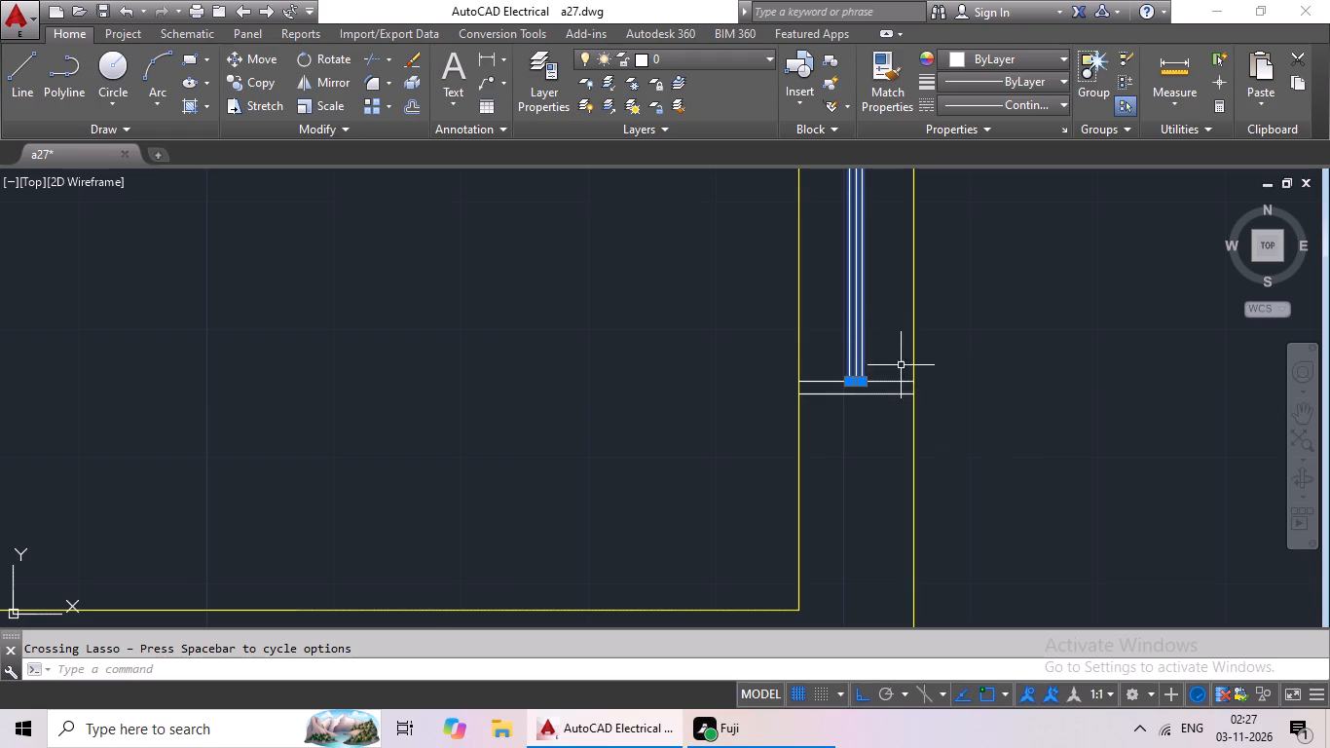
{"action": "scroll", "coordinate": [892, 388], "scroll_direction": "down", "scroll_amount": 2}
{"action": "scroll", "coordinate": [886, 393], "scroll_direction": "up", "scroll_amount": 4}
{"action": "left_click_drag", "start_coordinate": [921, 320], "coordinate": [794, 340]}
Add the pane and jamb lines of the lower-right toilet's outer-wall window, just below the kitchen, to the selection.
{"action": "scroll", "coordinate": [971, 353], "scroll_direction": "down", "scroll_amount": 3}
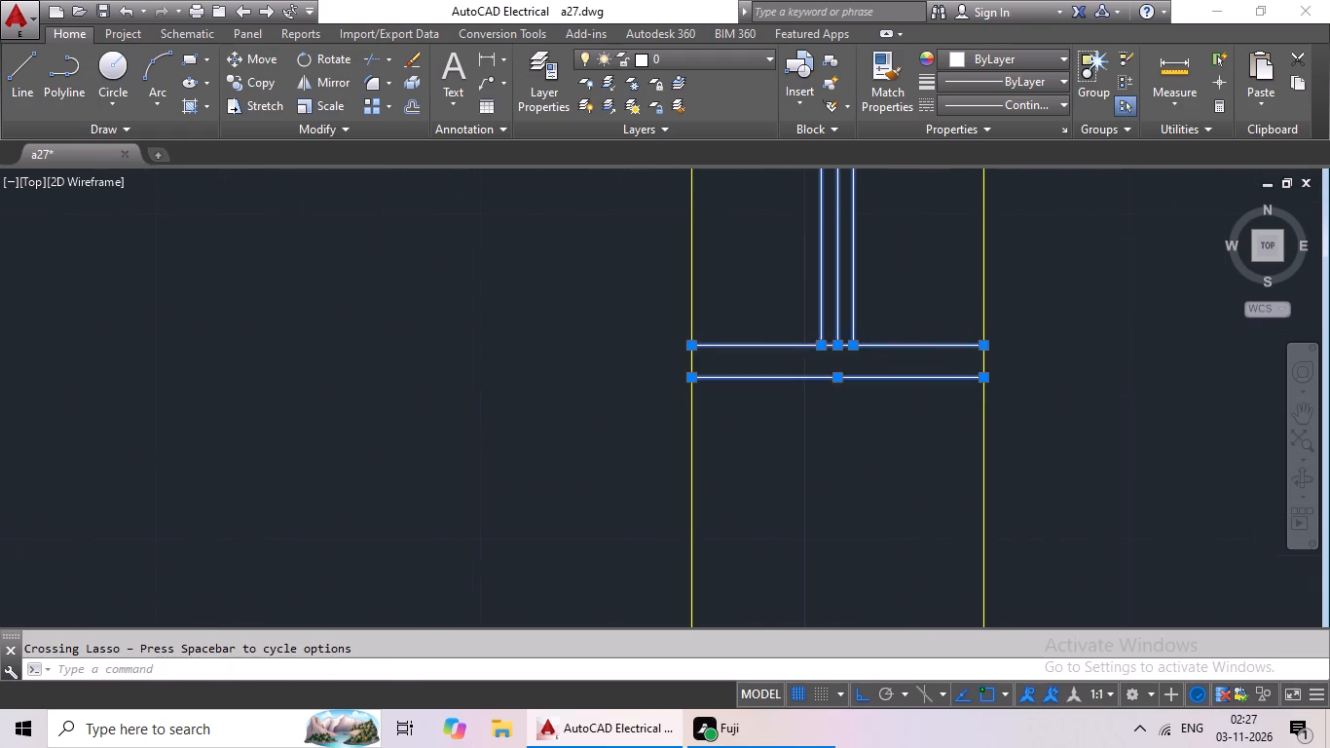
{"action": "middle_click_drag", "start_coordinate": [1039, 412], "coordinate": [940, 41]}
{"action": "scroll", "coordinate": [869, 273], "scroll_direction": "up", "scroll_amount": 2}
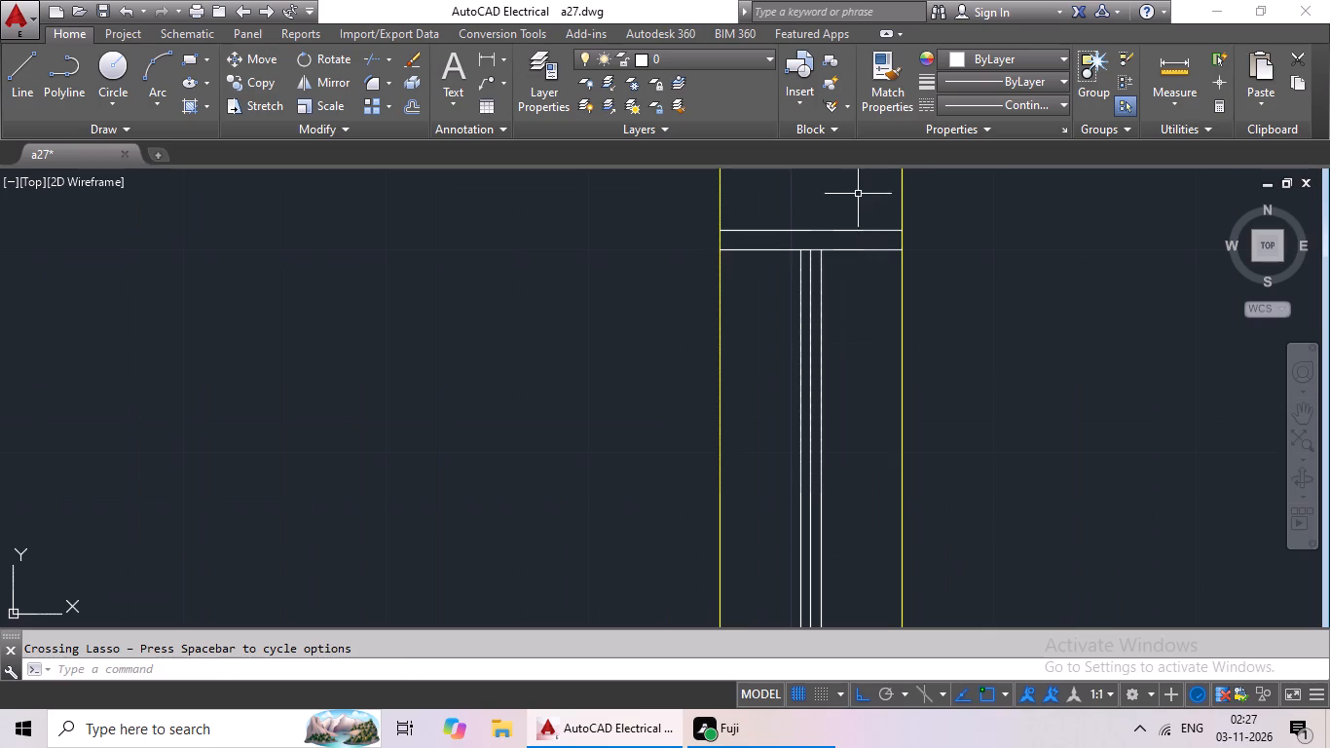
{"action": "left_click_drag", "start_coordinate": [858, 191], "coordinate": [834, 380]}
{"action": "scroll", "coordinate": [837, 383], "scroll_direction": "down", "scroll_amount": 1}
{"action": "middle_click_drag", "start_coordinate": [838, 383], "coordinate": [821, 166]}
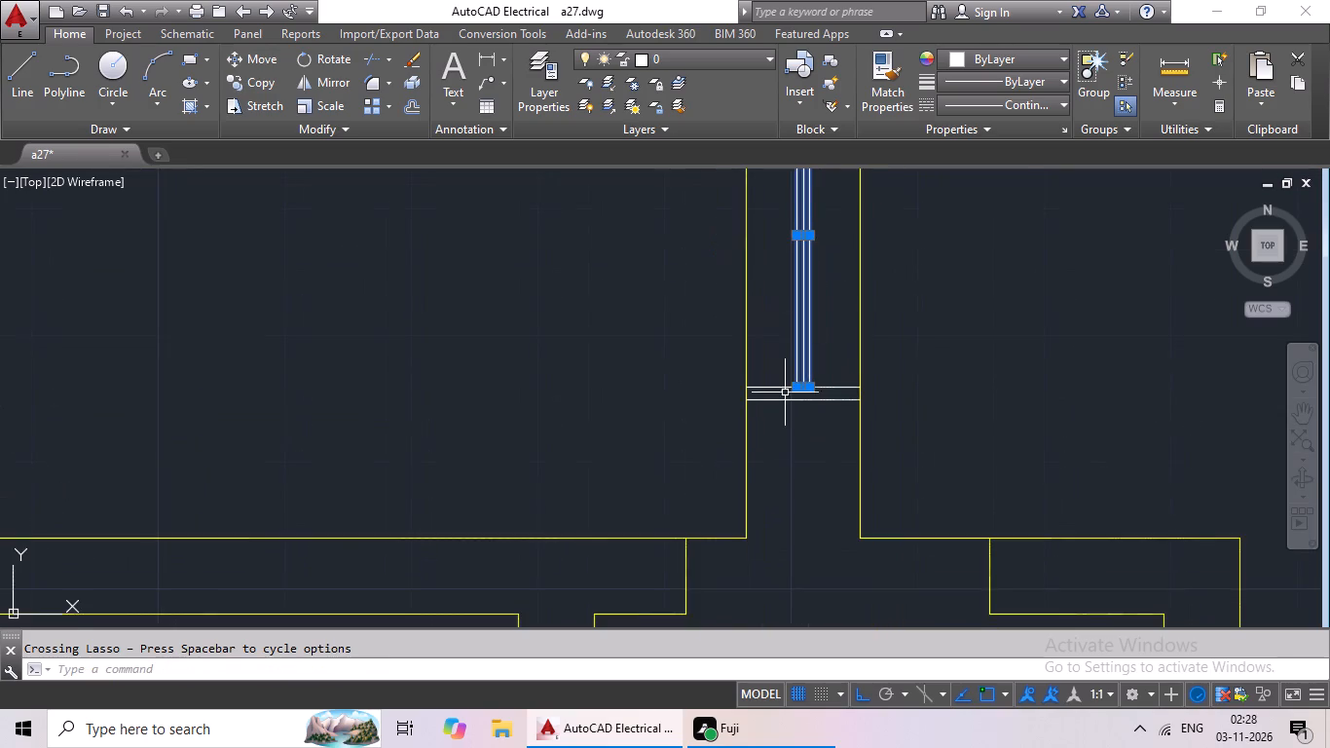
{"action": "scroll", "coordinate": [809, 397], "scroll_direction": "up", "scroll_amount": 3}
{"action": "left_click_drag", "start_coordinate": [869, 303], "coordinate": [741, 417]}
Add the pane and jamb lines of the window in the lower-right master bedroom's inner side wall to the selection.
{"action": "scroll", "coordinate": [753, 415], "scroll_direction": "down", "scroll_amount": 3}
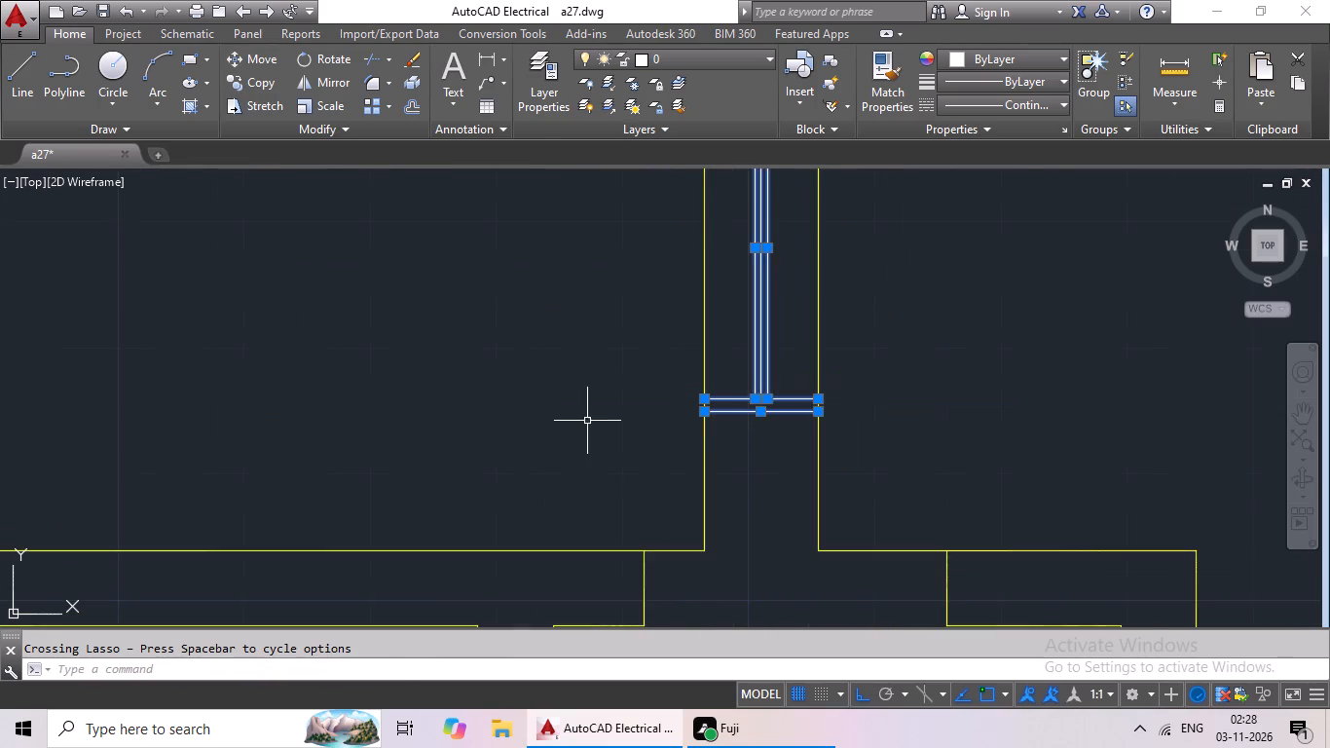
{"action": "middle_click_drag", "start_coordinate": [581, 421], "coordinate": [643, 204]}
{"action": "scroll", "coordinate": [650, 326], "scroll_direction": "down", "scroll_amount": 2}
{"action": "scroll", "coordinate": [660, 404], "scroll_direction": "down", "scroll_amount": 2}
{"action": "middle_click_drag", "start_coordinate": [672, 420], "coordinate": [729, 281]}
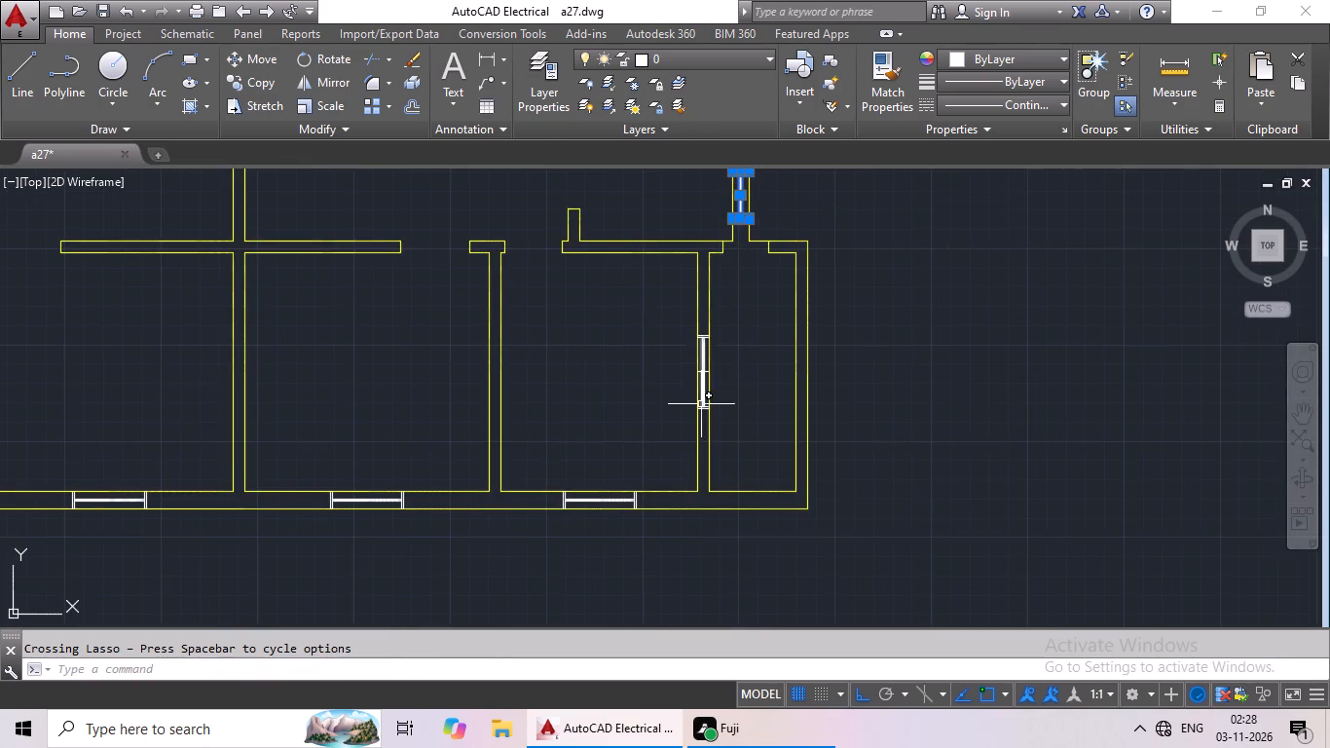
{"action": "scroll", "coordinate": [700, 403], "scroll_direction": "up", "scroll_amount": 2}
{"action": "scroll", "coordinate": [706, 241], "scroll_direction": "up", "scroll_amount": 4}
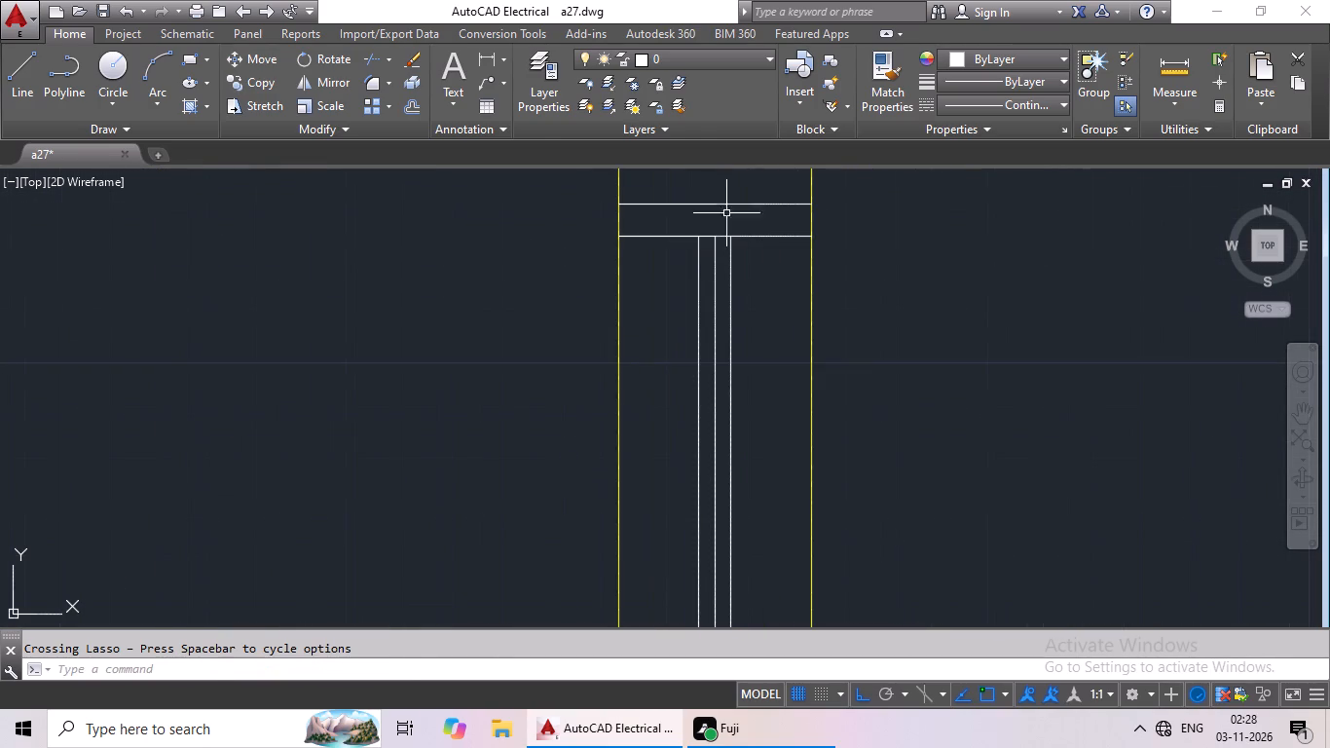
{"action": "left_click_drag", "start_coordinate": [743, 187], "coordinate": [755, 391]}
{"action": "scroll", "coordinate": [930, 397], "scroll_direction": "down", "scroll_amount": 2}
{"action": "middle_click_drag", "start_coordinate": [936, 413], "coordinate": [904, 187]}
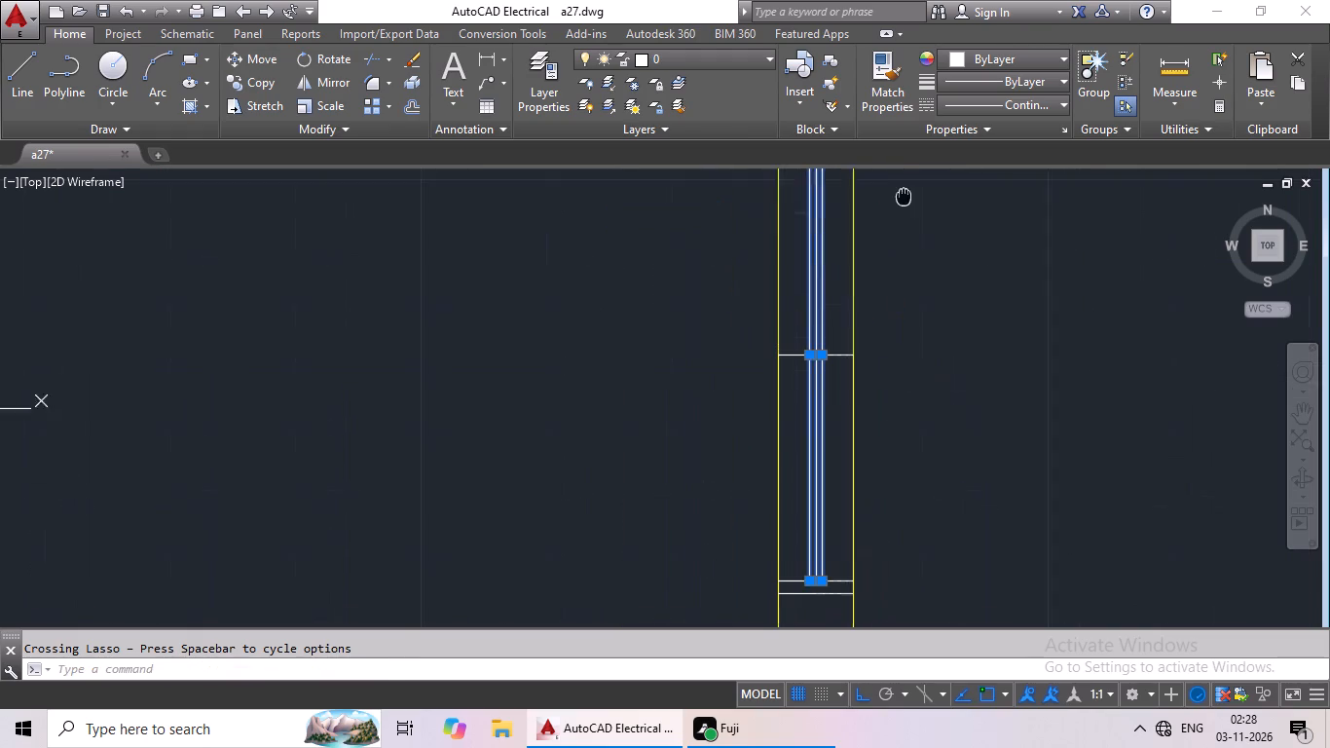
{"action": "middle_click_drag", "start_coordinate": [798, 548], "coordinate": [801, 378]}
{"action": "scroll", "coordinate": [820, 400], "scroll_direction": "up", "scroll_amount": 3}
{"action": "left_click_drag", "start_coordinate": [871, 329], "coordinate": [761, 497]}
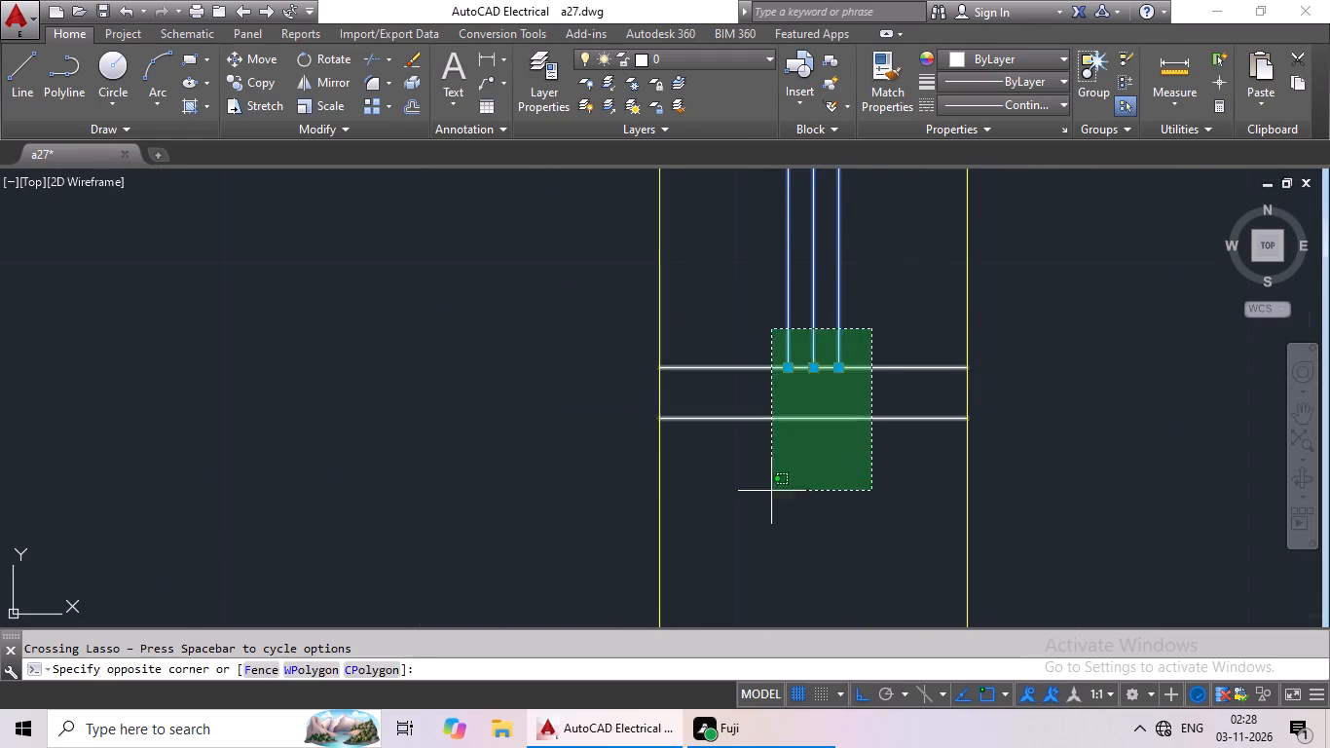
{"action": "left_click_drag", "start_coordinate": [761, 497], "coordinate": [746, 464]}
Add the pane and jamb lines of the lower-right master bedroom's bottom-wall window to the selection.
{"action": "scroll", "coordinate": [805, 436], "scroll_direction": "down", "scroll_amount": 4}
{"action": "middle_click_drag", "start_coordinate": [648, 493], "coordinate": [762, 253]}
{"action": "scroll", "coordinate": [774, 230], "scroll_direction": "up", "scroll_amount": 1}
{"action": "scroll", "coordinate": [774, 347], "scroll_direction": "down", "scroll_amount": 2}
{"action": "middle_click_drag", "start_coordinate": [717, 483], "coordinate": [767, 409]}
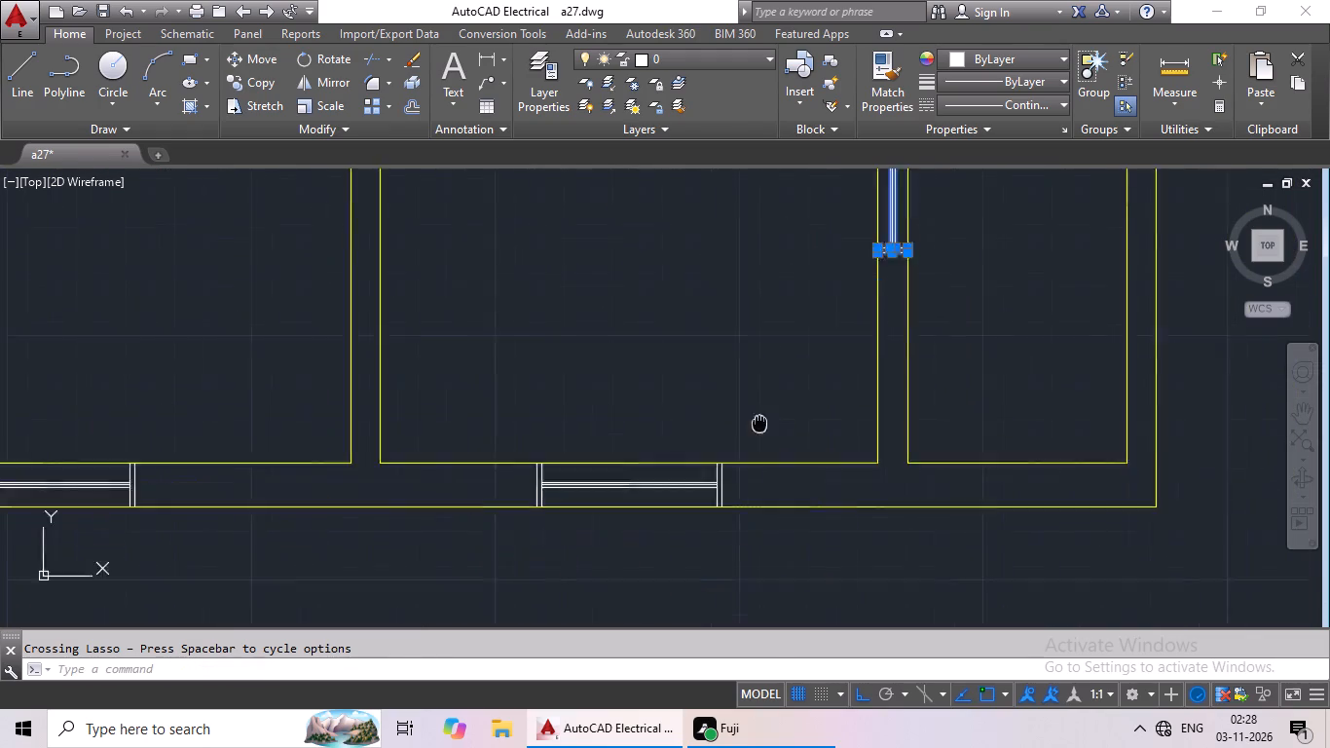
{"action": "middle_click_drag", "start_coordinate": [767, 409], "coordinate": [809, 341]}
{"action": "scroll", "coordinate": [783, 392], "scroll_direction": "up", "scroll_amount": 4}
{"action": "left_click_drag", "start_coordinate": [906, 323], "coordinate": [626, 263]}
{"action": "middle_click_drag", "start_coordinate": [630, 274], "coordinate": [1164, 360]}
{"action": "left_click_drag", "start_coordinate": [501, 312], "coordinate": [23, 290]}
{"action": "scroll", "coordinate": [448, 409], "scroll_direction": "down", "scroll_amount": 3}
Add the pane and jamb lines of the bottom-wall window in the bedroom just right of the central wall to the selection.
{"action": "middle_click_drag", "start_coordinate": [451, 480], "coordinate": [1152, 475]}
{"action": "scroll", "coordinate": [445, 404], "scroll_direction": "up", "scroll_amount": 4}
{"action": "middle_click_drag", "start_coordinate": [649, 417], "coordinate": [680, 419]}
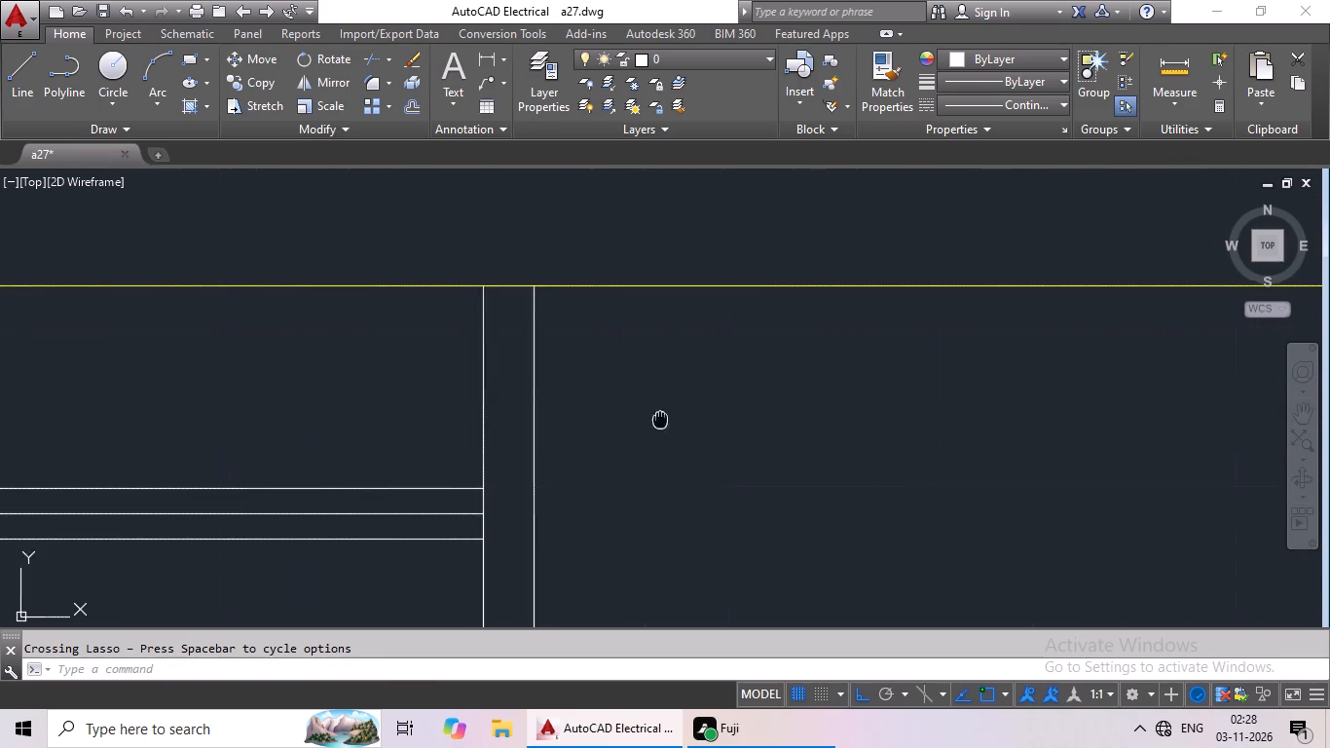
{"action": "middle_click_drag", "start_coordinate": [680, 419], "coordinate": [897, 347]}
{"action": "left_click_drag", "start_coordinate": [942, 345], "coordinate": [536, 378]}
{"action": "middle_click_drag", "start_coordinate": [552, 358], "coordinate": [1239, 426]}
{"action": "scroll", "coordinate": [474, 408], "scroll_direction": "down", "scroll_amount": 2}
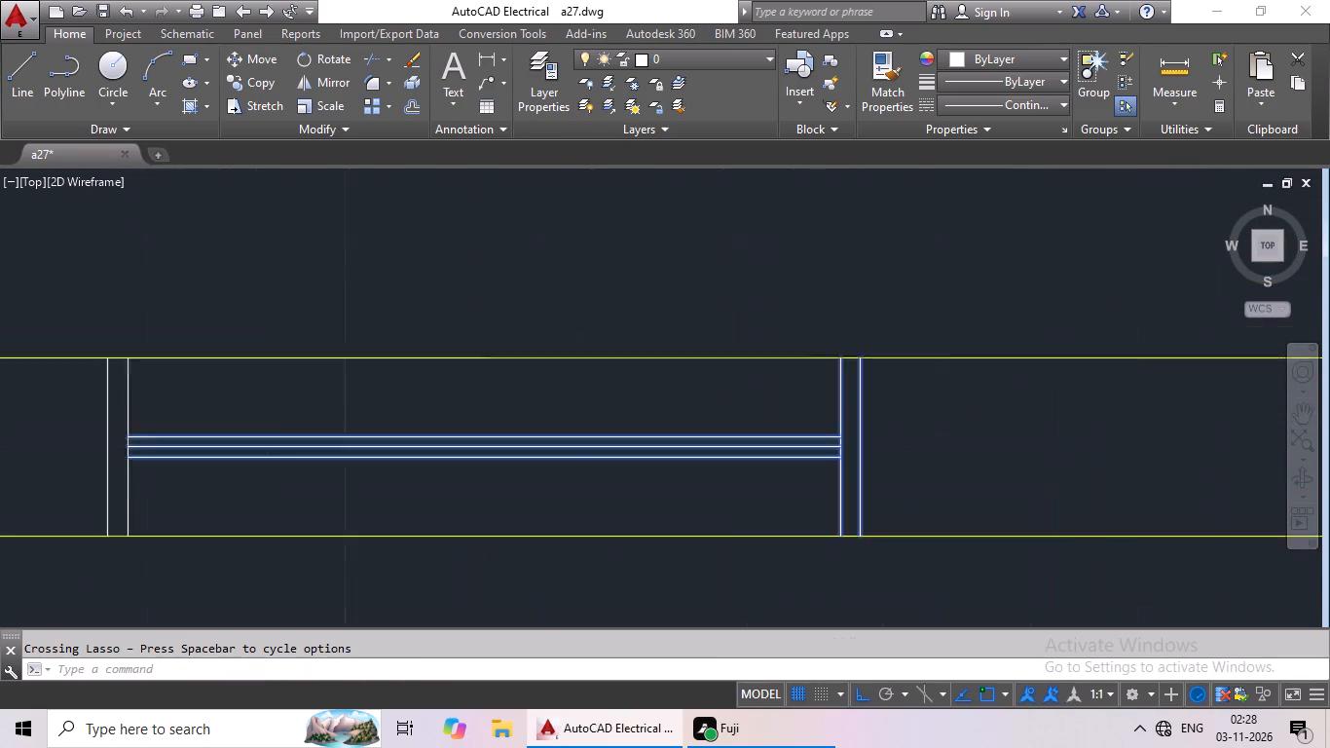
{"action": "scroll", "coordinate": [474, 408], "scroll_direction": "down", "scroll_amount": 1}
{"action": "middle_click_drag", "start_coordinate": [474, 408], "coordinate": [853, 437]}
{"action": "scroll", "coordinate": [686, 451], "scroll_direction": "up", "scroll_amount": 3}
{"action": "left_click_drag", "start_coordinate": [678, 414], "coordinate": [351, 366]}
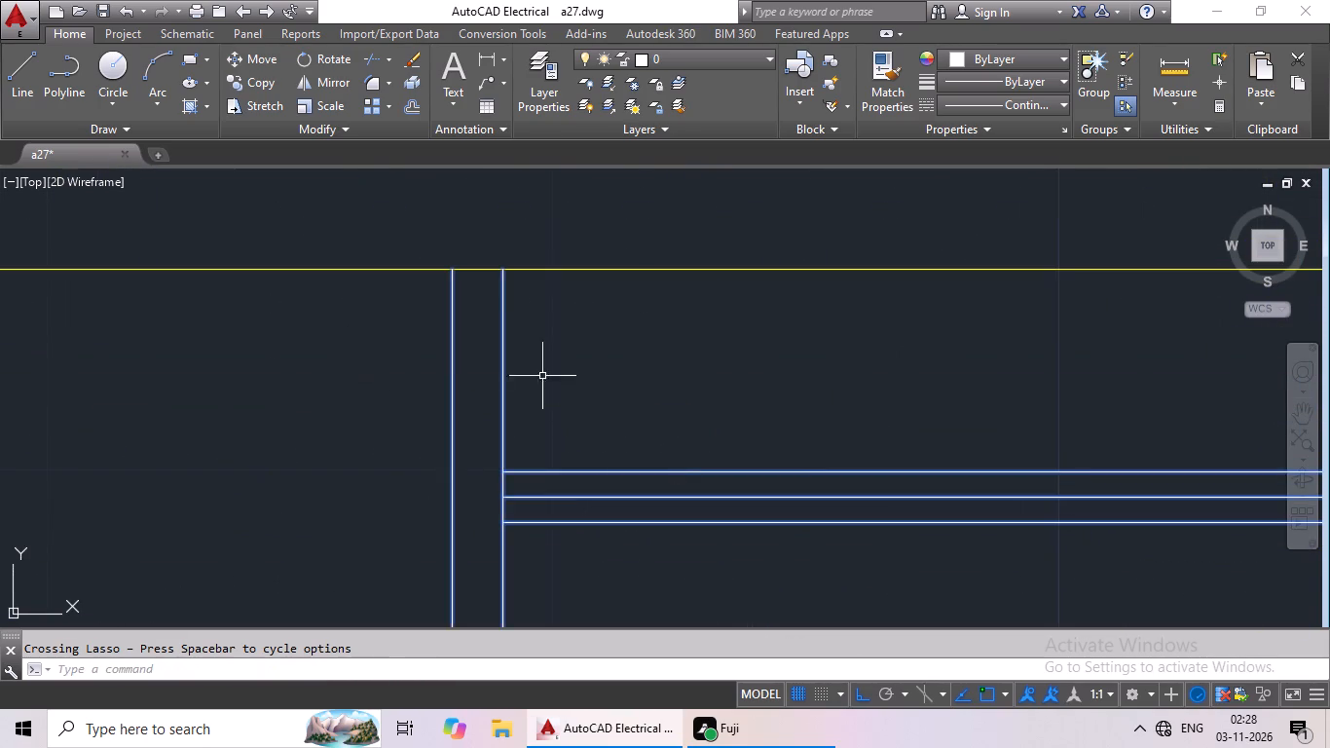
Add the pane and jamb lines of the bottom-wall window in the bedroom just left of the central wall to the selection.
{"action": "scroll", "coordinate": [587, 390], "scroll_direction": "down", "scroll_amount": 4}
{"action": "middle_click_drag", "start_coordinate": [501, 450], "coordinate": [1132, 524]}
{"action": "scroll", "coordinate": [906, 533], "scroll_direction": "down", "scroll_amount": 1}
{"action": "scroll", "coordinate": [694, 533], "scroll_direction": "up", "scroll_amount": 4}
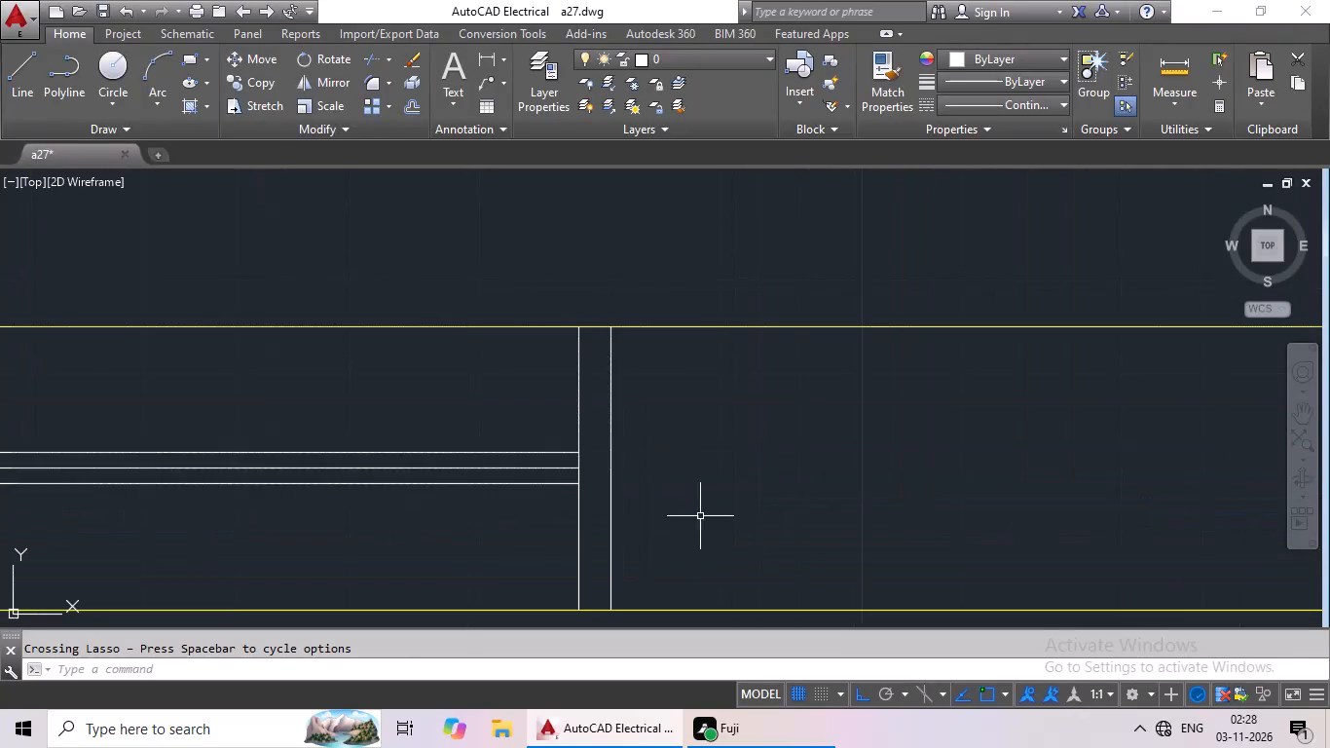
{"action": "left_click_drag", "start_coordinate": [736, 471], "coordinate": [439, 404]}
{"action": "middle_click_drag", "start_coordinate": [461, 414], "coordinate": [1329, 451]}
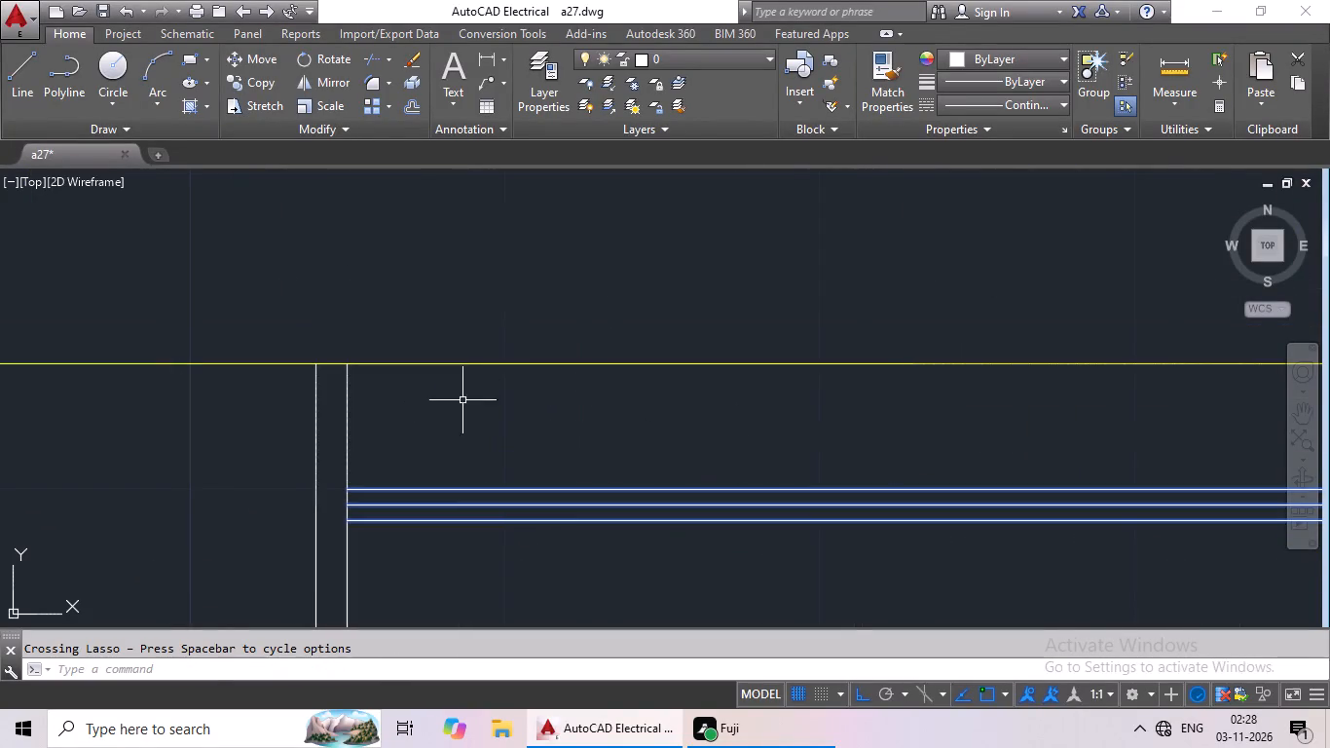
{"action": "left_click_drag", "start_coordinate": [469, 397], "coordinate": [163, 446]}
Add the pane and jamb lines of the lower-left master bedroom's bottom-wall window to the selection.
{"action": "scroll", "coordinate": [708, 502], "scroll_direction": "down", "scroll_amount": 3}
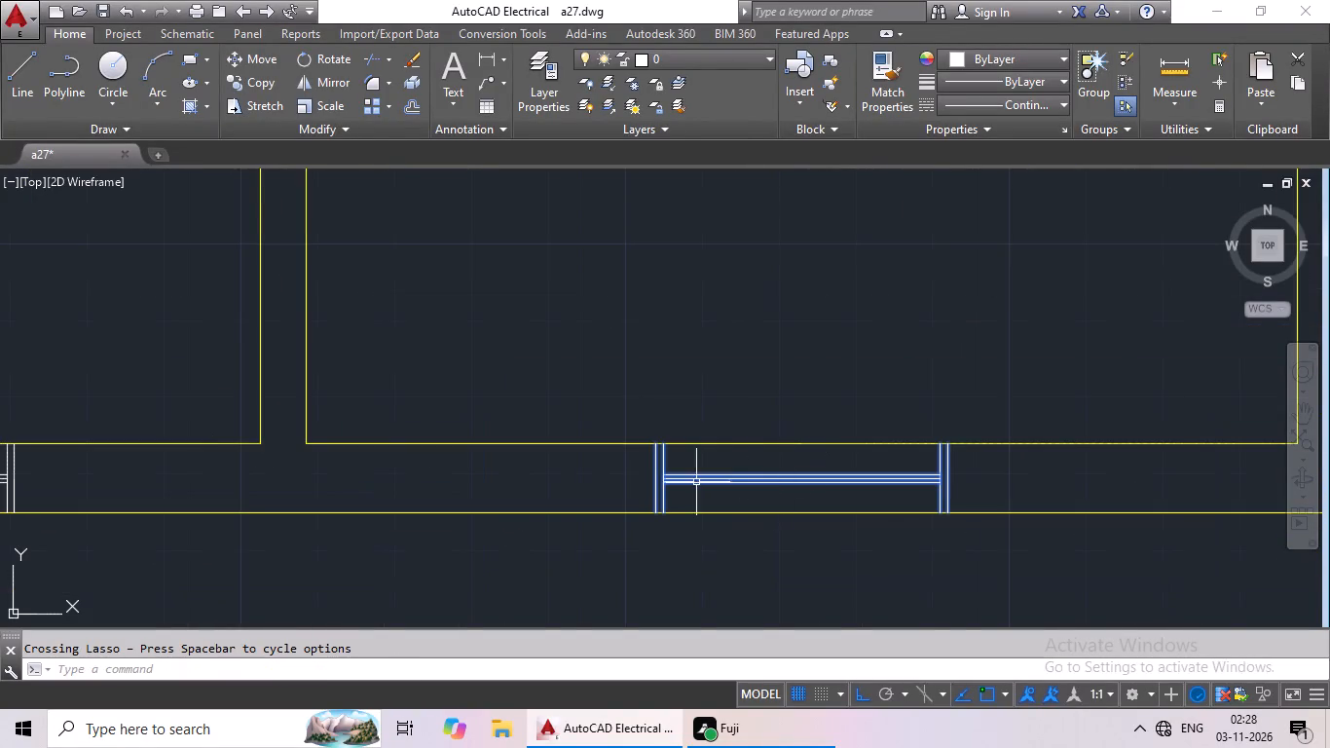
{"action": "scroll", "coordinate": [636, 450], "scroll_direction": "down", "scroll_amount": 1}
{"action": "middle_click_drag", "start_coordinate": [440, 492], "coordinate": [760, 465]}
{"action": "scroll", "coordinate": [572, 444], "scroll_direction": "up", "scroll_amount": 4}
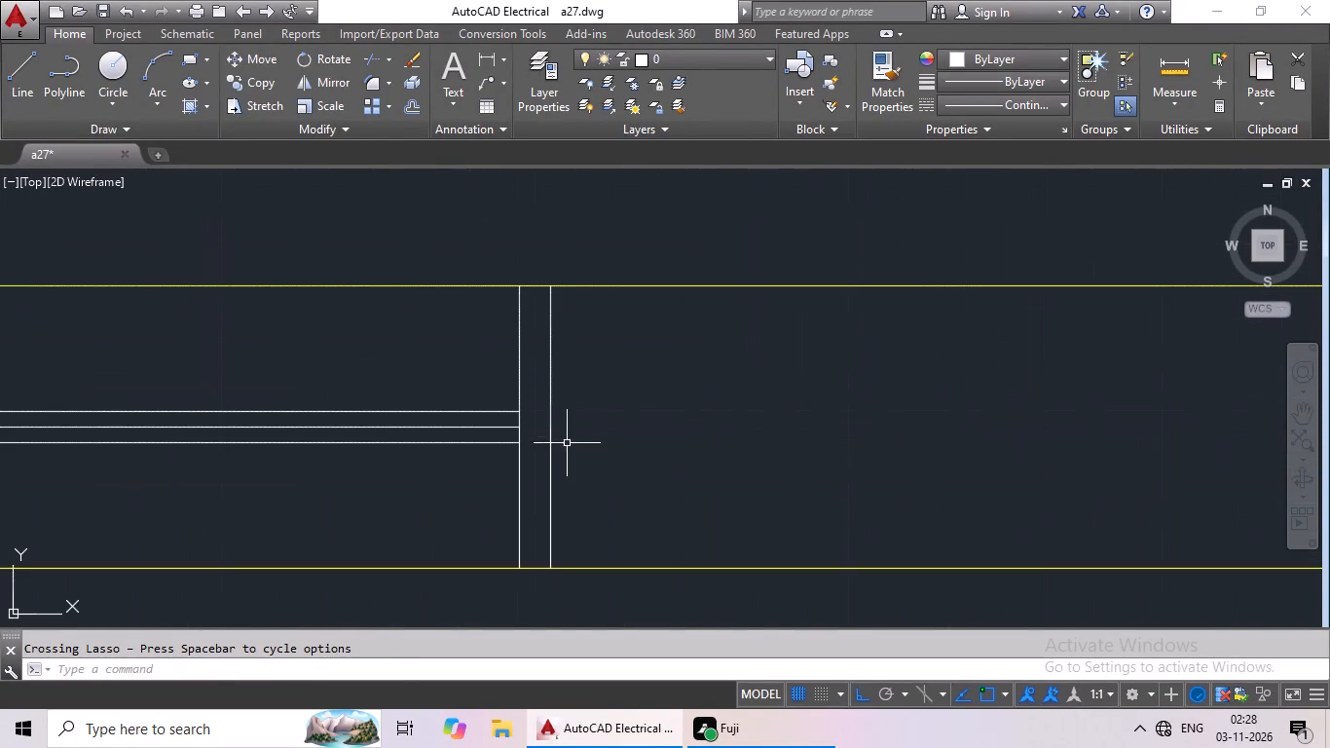
{"action": "left_click_drag", "start_coordinate": [699, 388], "coordinate": [350, 376]}
{"action": "middle_click_drag", "start_coordinate": [367, 382], "coordinate": [1173, 424]}
{"action": "left_click_drag", "start_coordinate": [586, 391], "coordinate": [584, 391]}
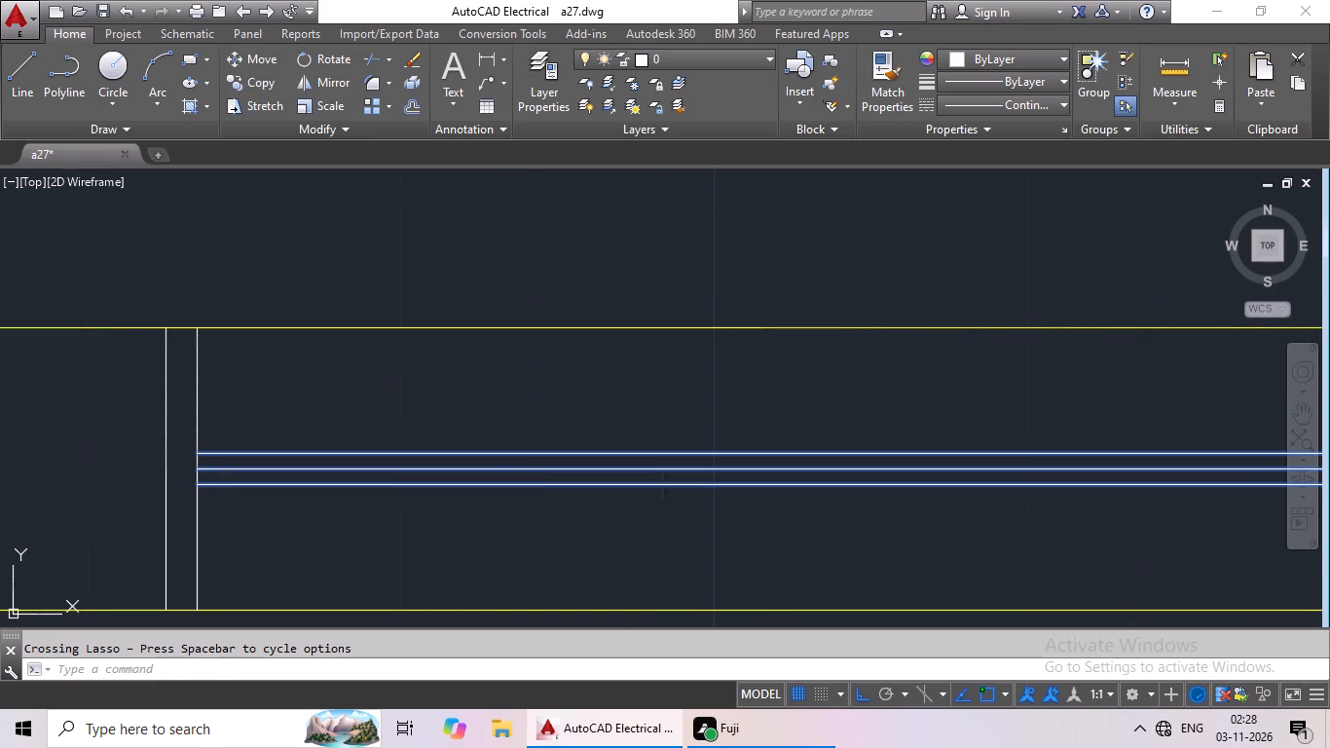
{"action": "left_click_drag", "start_coordinate": [584, 391], "coordinate": [52, 420]}
Add the pane and jamb lines of the window in the lower-left master bedroom's inner side wall to the selection.
{"action": "scroll", "coordinate": [393, 428], "scroll_direction": "down", "scroll_amount": 4}
{"action": "middle_click_drag", "start_coordinate": [519, 308], "coordinate": [633, 698]}
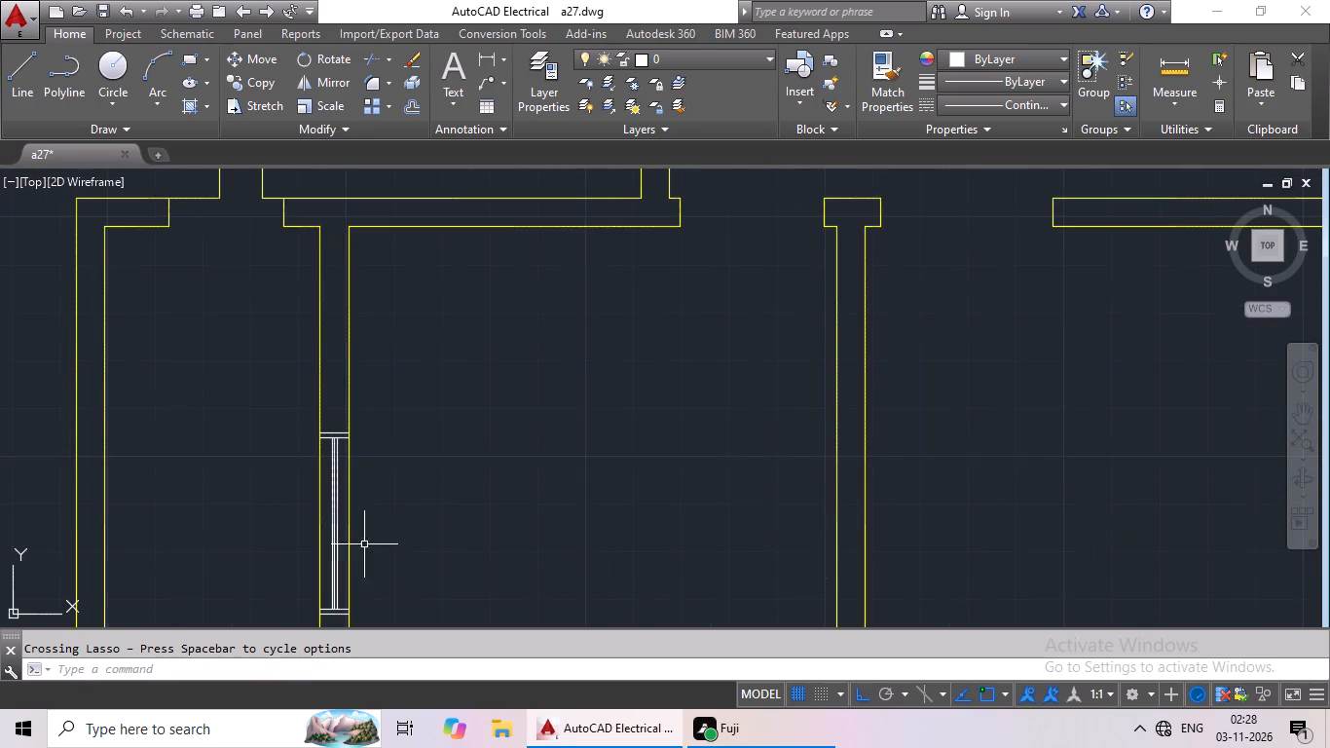
{"action": "middle_click_drag", "start_coordinate": [374, 539], "coordinate": [555, 373]}
{"action": "scroll", "coordinate": [532, 429], "scroll_direction": "up", "scroll_amount": 5}
{"action": "middle_click_drag", "start_coordinate": [546, 430], "coordinate": [757, 318]}
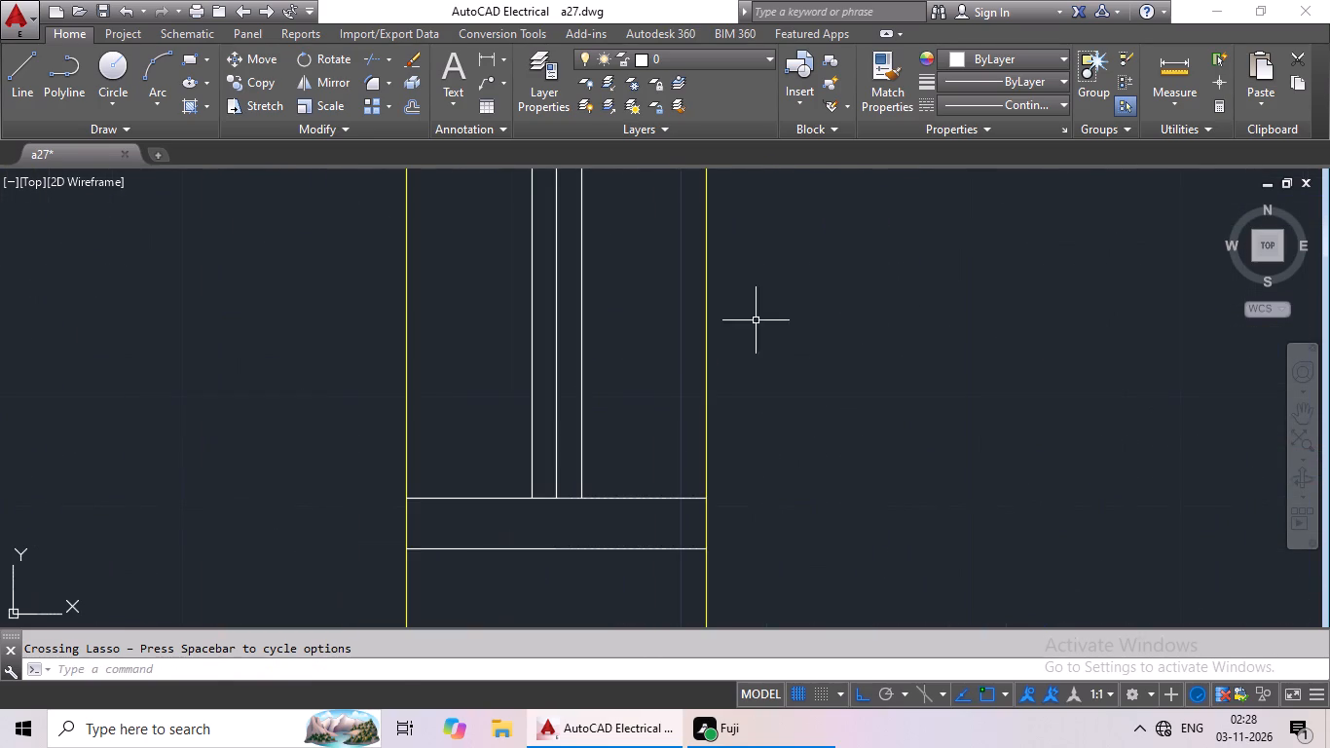
{"action": "left_click_drag", "start_coordinate": [649, 333], "coordinate": [508, 445]}
{"action": "scroll", "coordinate": [881, 416], "scroll_direction": "down", "scroll_amount": 2}
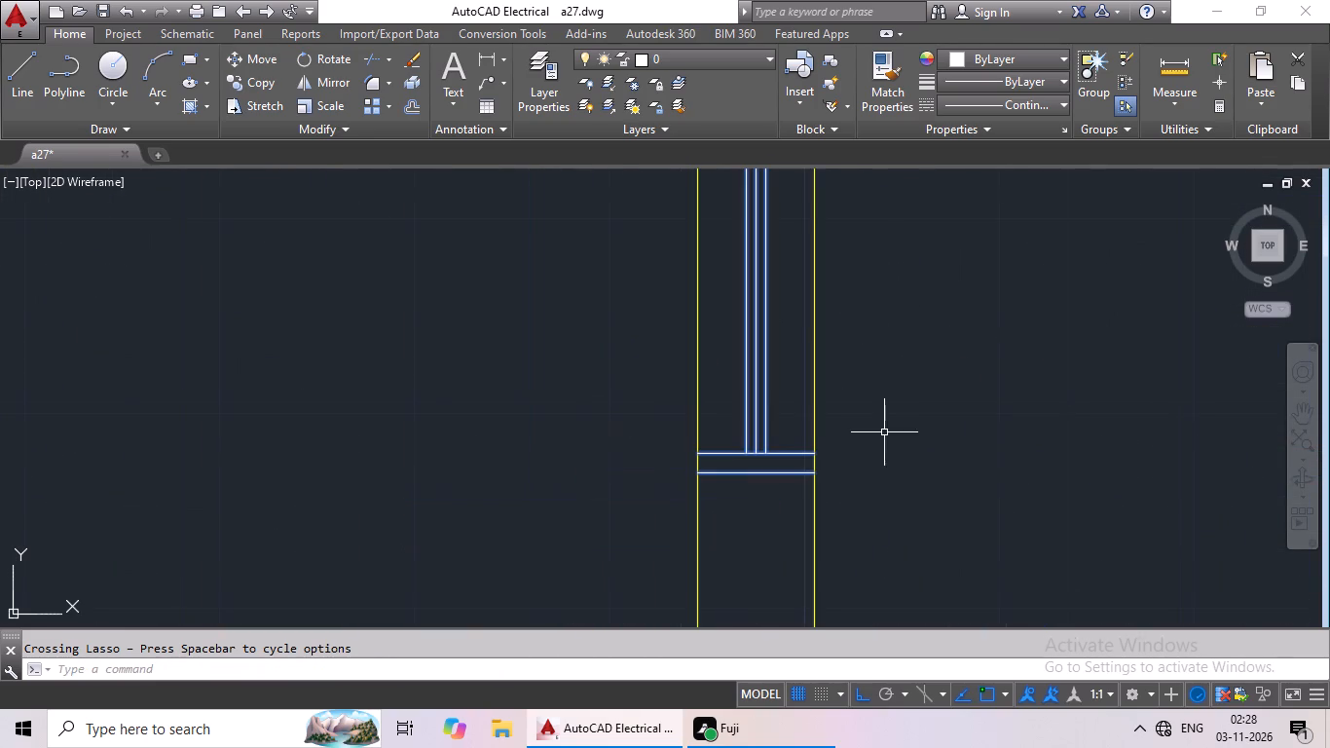
{"action": "middle_click_drag", "start_coordinate": [966, 371], "coordinate": [840, 706]}
{"action": "scroll", "coordinate": [868, 484], "scroll_direction": "down", "scroll_amount": 2}
{"action": "middle_click_drag", "start_coordinate": [895, 498], "coordinate": [855, 614]}
{"action": "scroll", "coordinate": [748, 454], "scroll_direction": "up", "scroll_amount": 2}
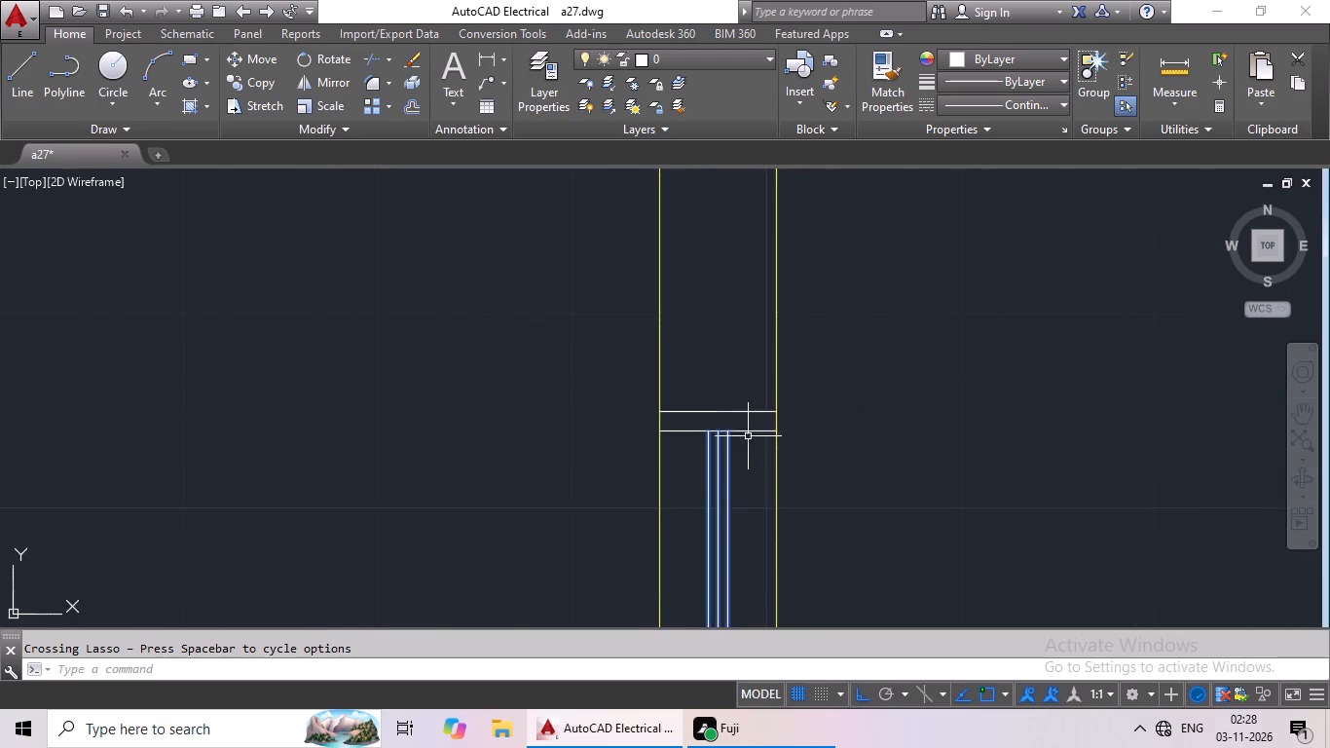
{"action": "scroll", "coordinate": [741, 404], "scroll_direction": "up", "scroll_amount": 3}
{"action": "left_click_drag", "start_coordinate": [738, 394], "coordinate": [684, 593]}
Set the colour of all selected window lines to red 237,31,36 and clear the selection.
{"action": "scroll", "coordinate": [921, 505], "scroll_direction": "down", "scroll_amount": 8}
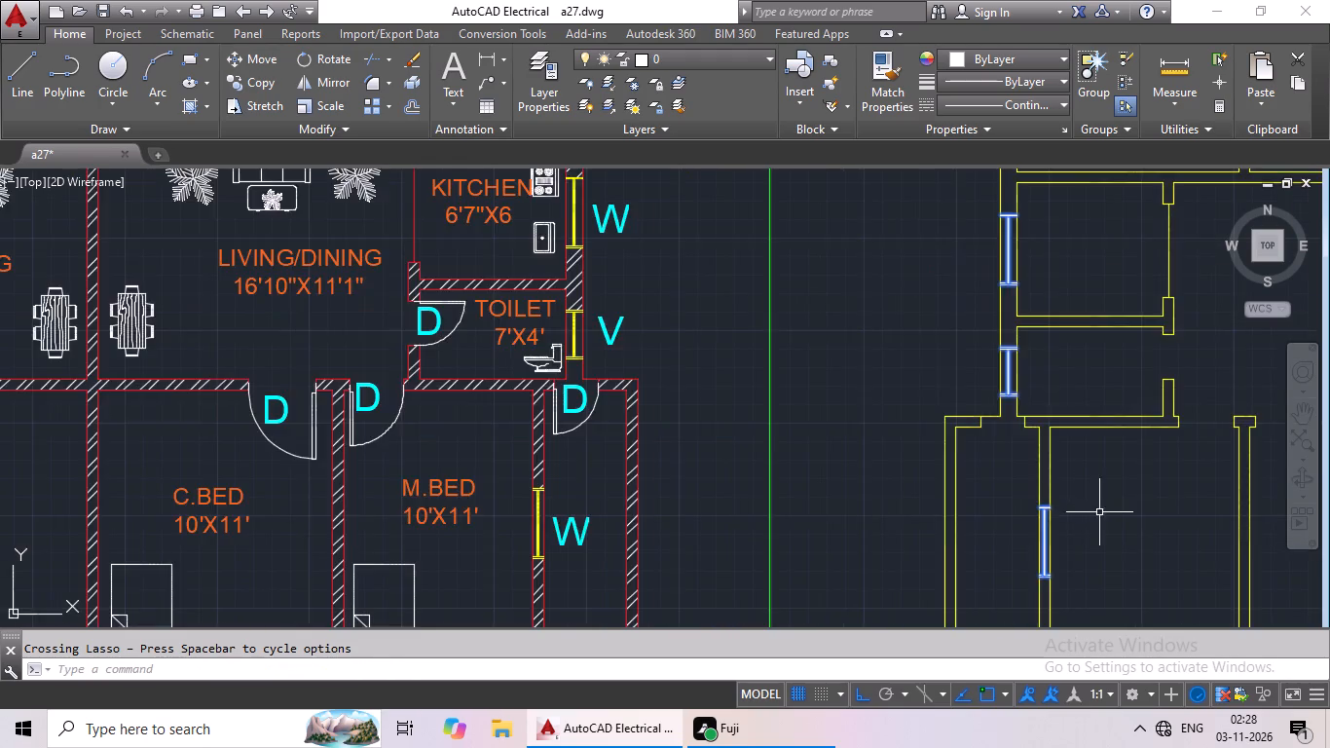
{"action": "scroll", "coordinate": [1103, 512], "scroll_direction": "down", "scroll_amount": 1}
{"action": "middle_click_drag", "start_coordinate": [1127, 513], "coordinate": [829, 440]}
{"action": "scroll", "coordinate": [974, 466], "scroll_direction": "down", "scroll_amount": 1}
{"action": "middle_click_drag", "start_coordinate": [1012, 455], "coordinate": [891, 493]}
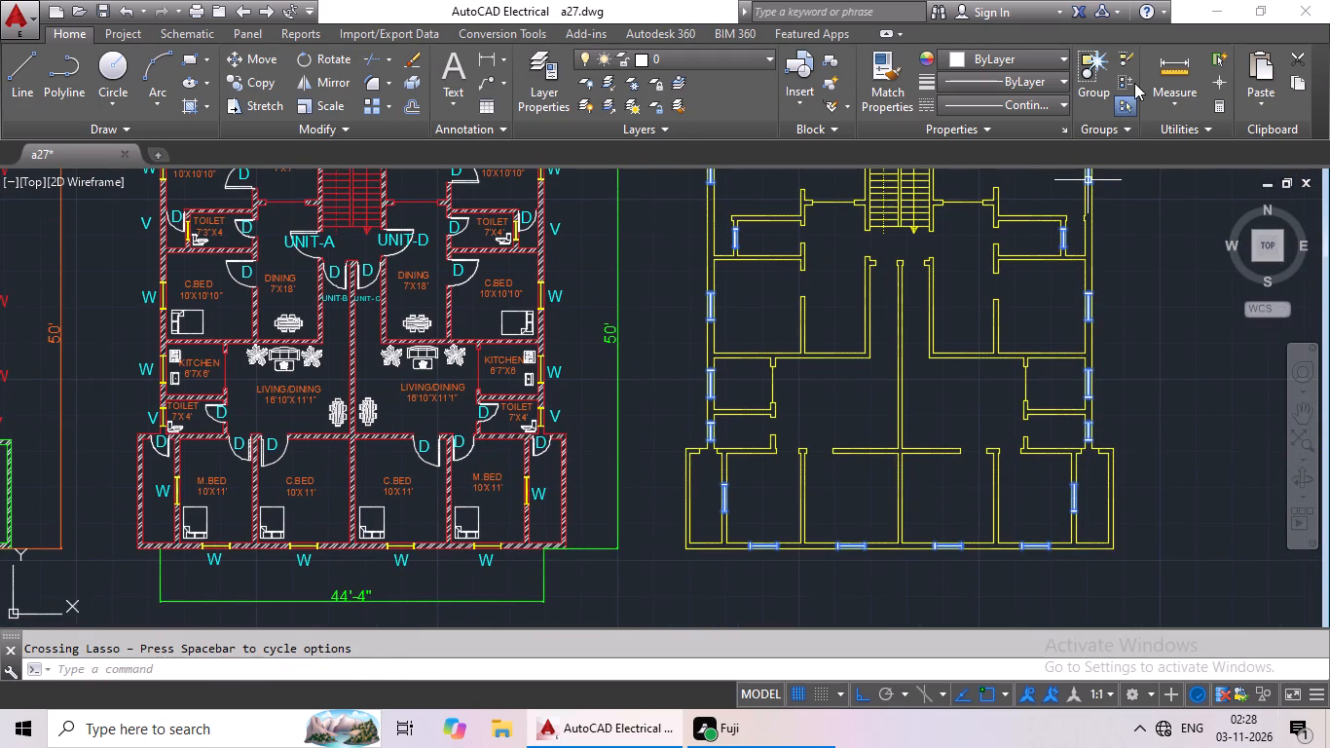
{"action": "left_click", "coordinate": [1060, 56]}
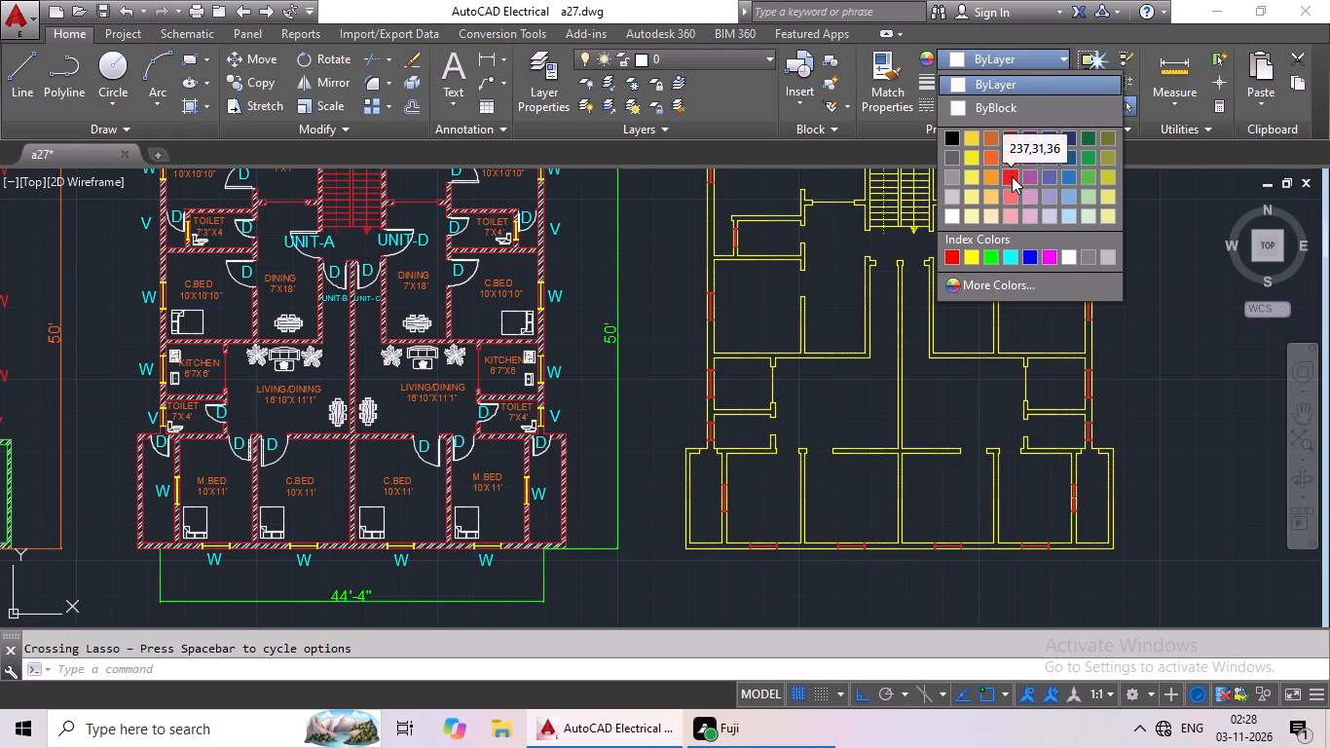
{"action": "left_click", "coordinate": [1012, 176]}
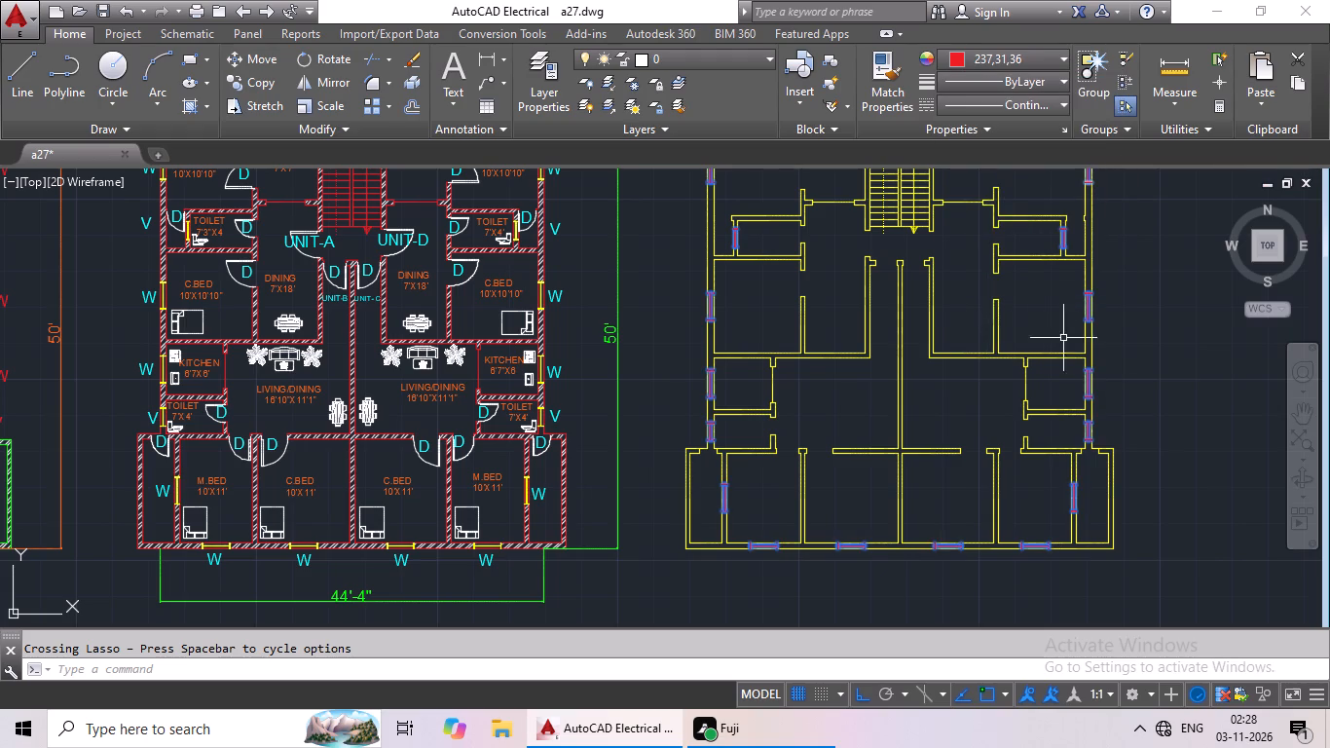
{"action": "key", "text": "Escape"}
Delete the stray white line crossing the middle of the window in the lower-right master bedroom's inner side wall.
{"action": "middle_click_drag", "start_coordinate": [1131, 340], "coordinate": [1049, 375]}
{"action": "scroll", "coordinate": [987, 536], "scroll_direction": "up", "scroll_amount": 5}
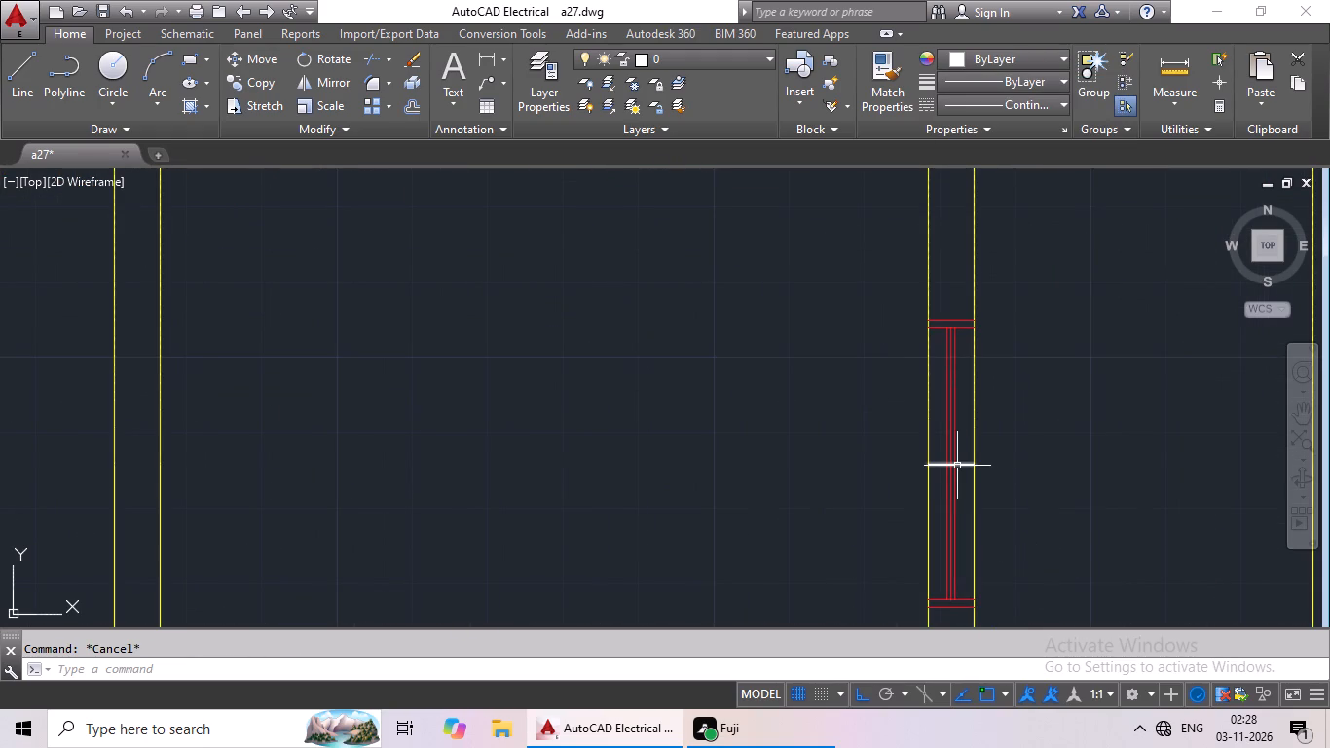
{"action": "left_click", "coordinate": [963, 466]}
{"action": "key", "text": "Delete"}
{"action": "scroll", "coordinate": [998, 467], "scroll_direction": "down", "scroll_amount": 3}
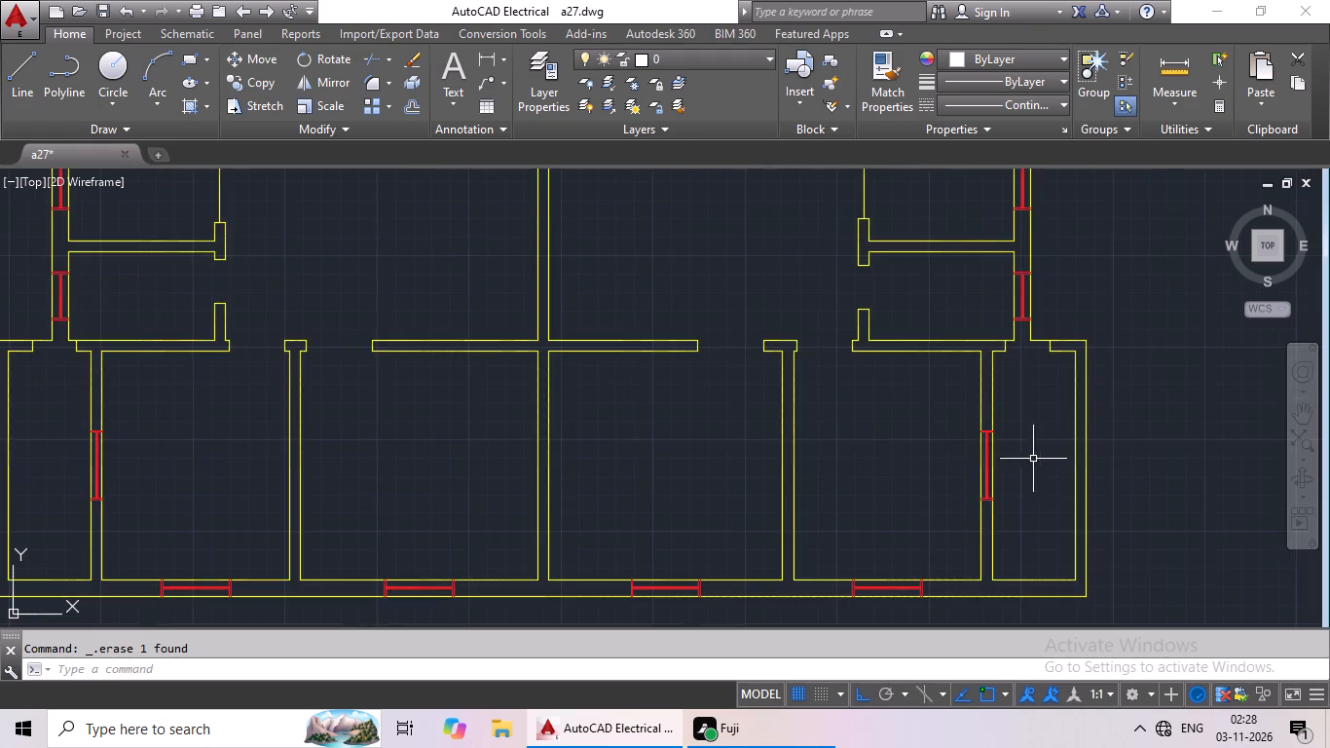
Delete all the spare white window symbols lying outside the new plan, to its right.
{"action": "middle_click_drag", "start_coordinate": [1033, 458], "coordinate": [701, 476]}
{"action": "scroll", "coordinate": [800, 440], "scroll_direction": "down", "scroll_amount": 2}
{"action": "middle_click_drag", "start_coordinate": [884, 417], "coordinate": [679, 542]}
{"action": "middle_click_drag", "start_coordinate": [842, 437], "coordinate": [757, 498]}
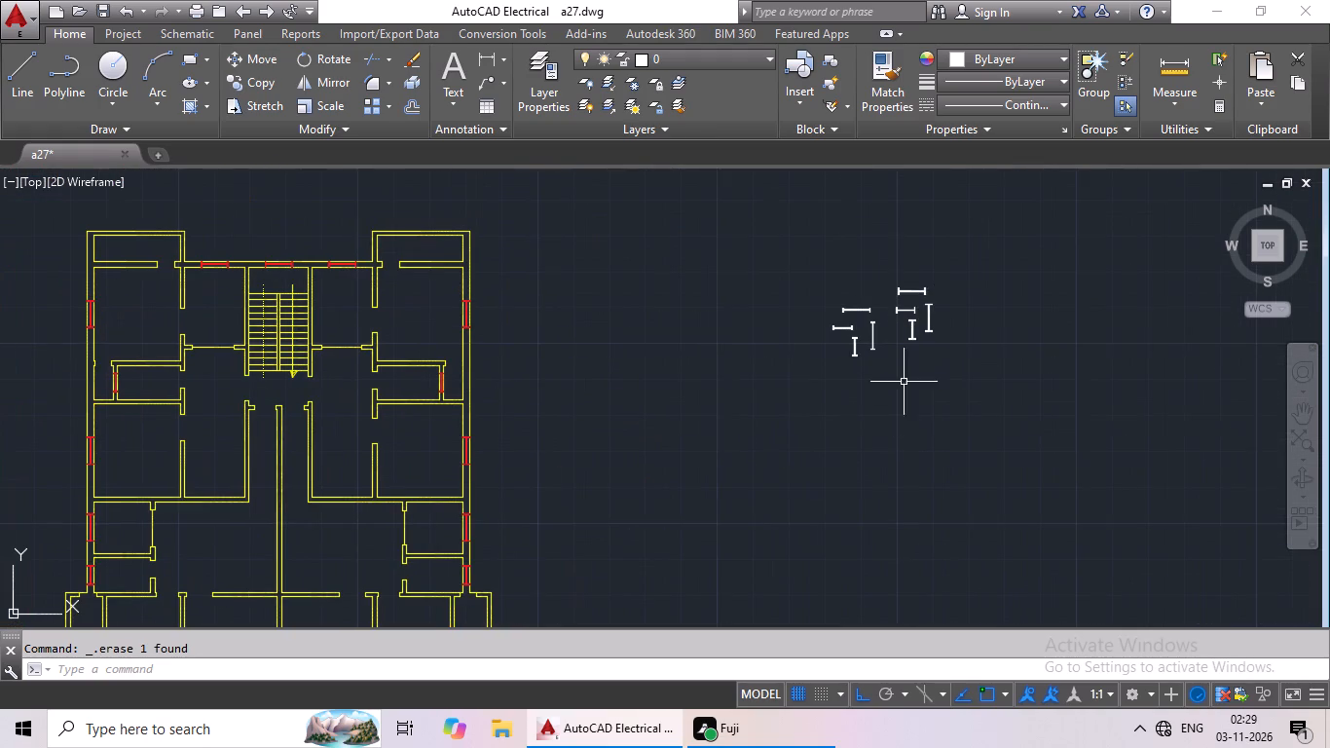
{"action": "left_click_drag", "start_coordinate": [989, 256], "coordinate": [945, 414]}
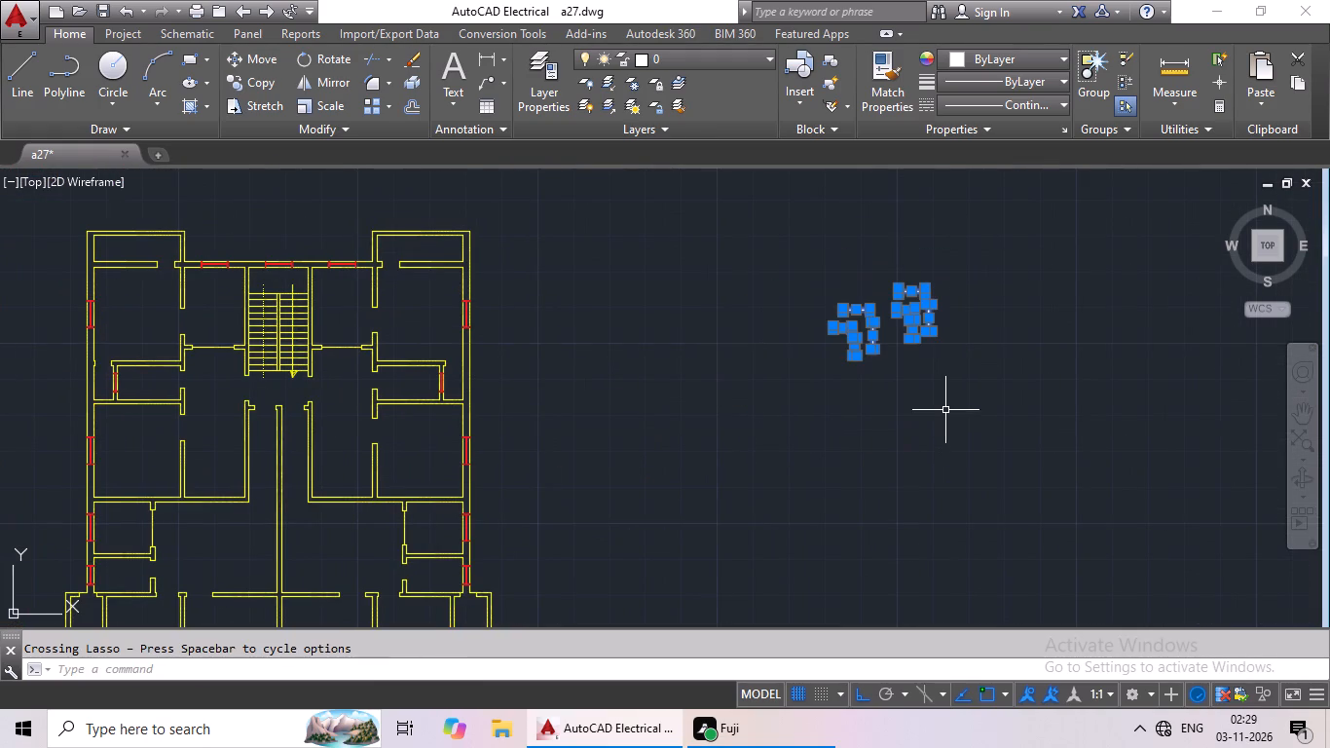
{"action": "key", "text": "Delete"}
Insert four Door - Metric blocks from the architectural tool palette in the empty area right of the new plan.
{"action": "key", "text": "t"}
{"action": "key", "text": "p"}
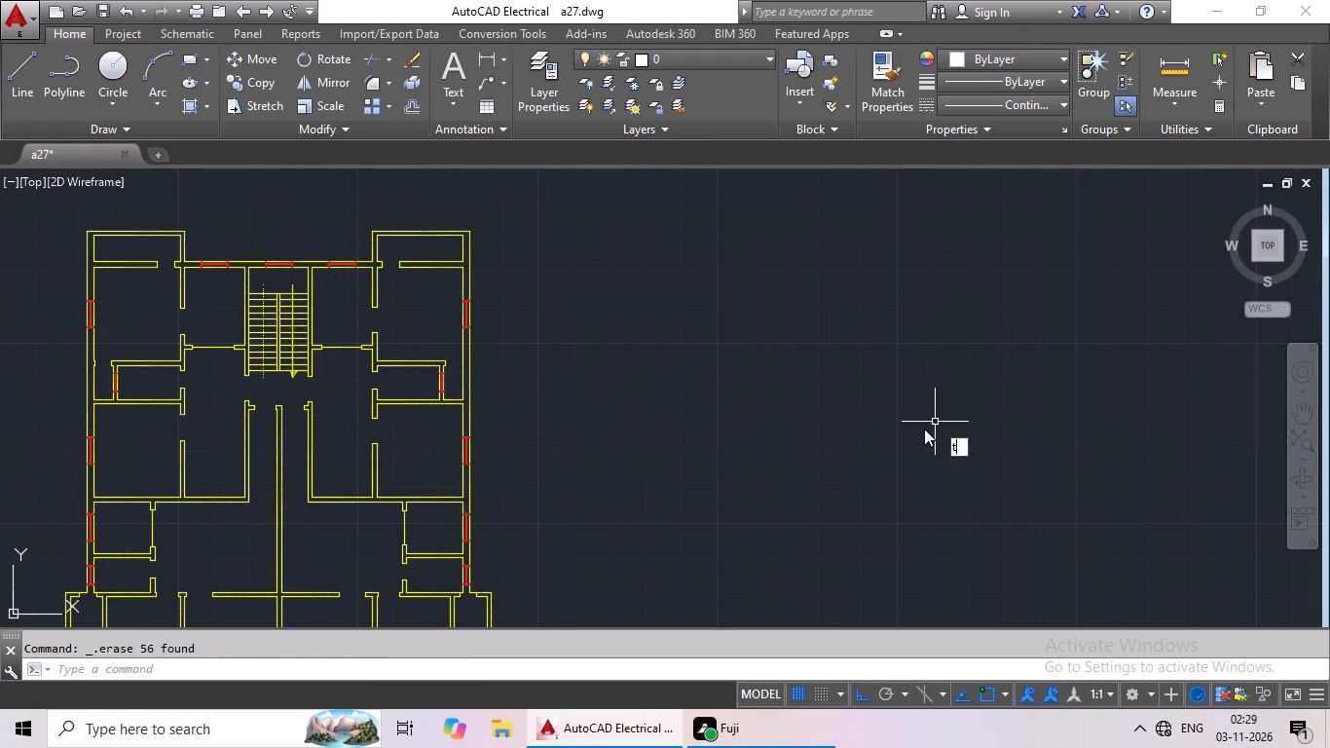
{"action": "key", "text": "space"}
{"action": "key", "text": "space"}
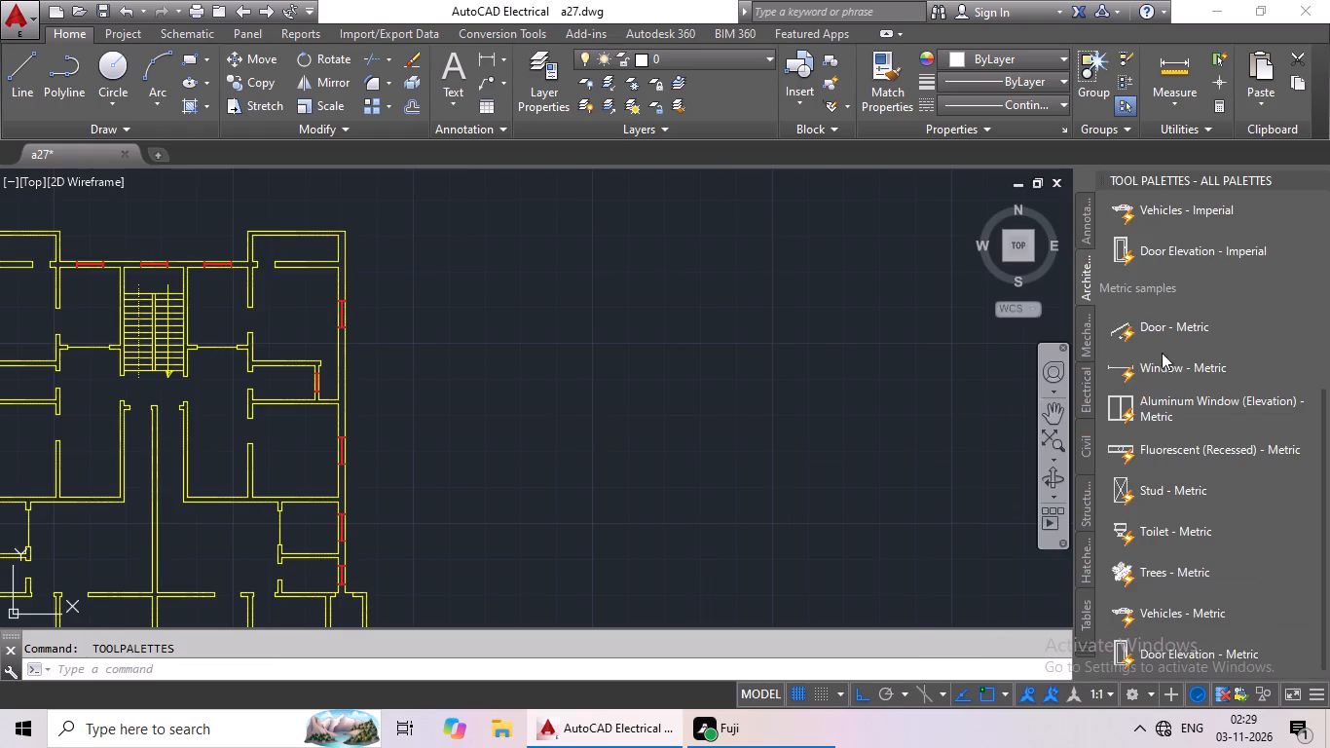
{"action": "left_click", "coordinate": [1181, 324]}
{"action": "left_click_drag", "start_coordinate": [1180, 325], "coordinate": [1154, 329]}
{"action": "left_click", "coordinate": [670, 297]}
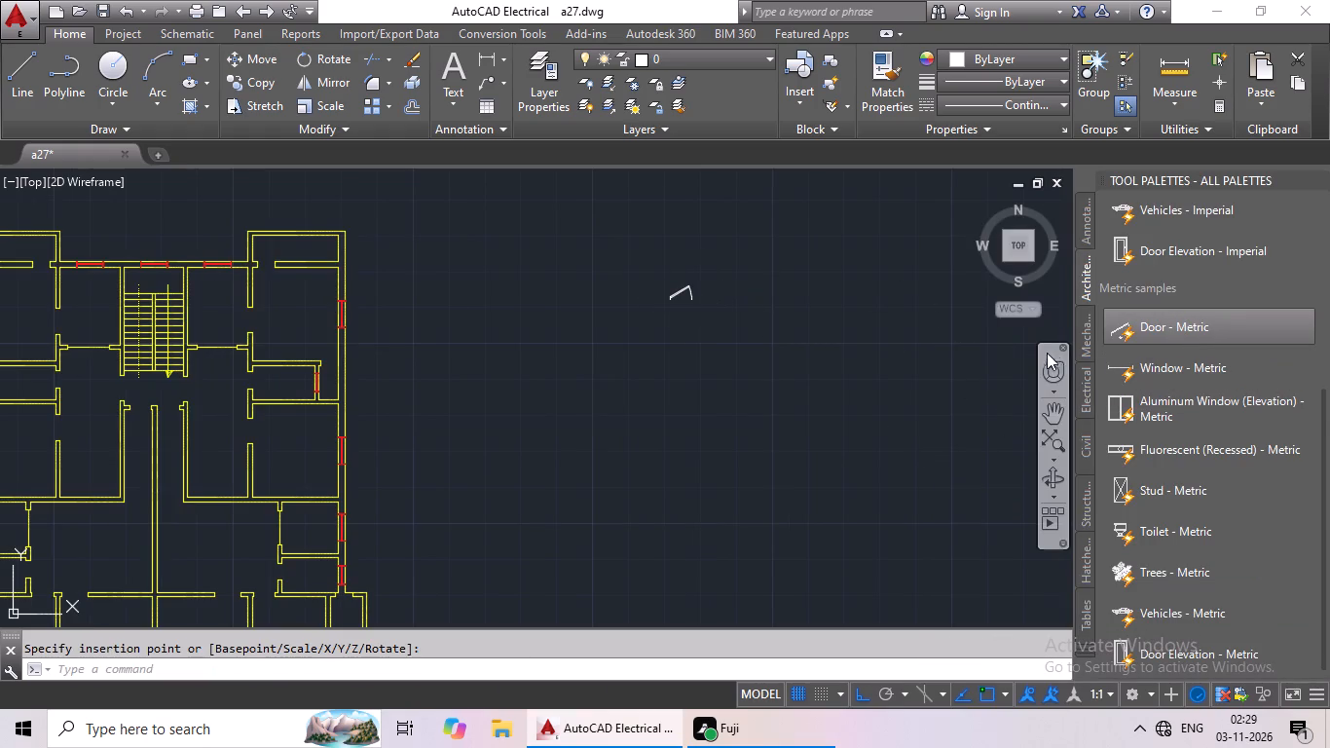
{"action": "double_click", "coordinate": [1168, 326]}
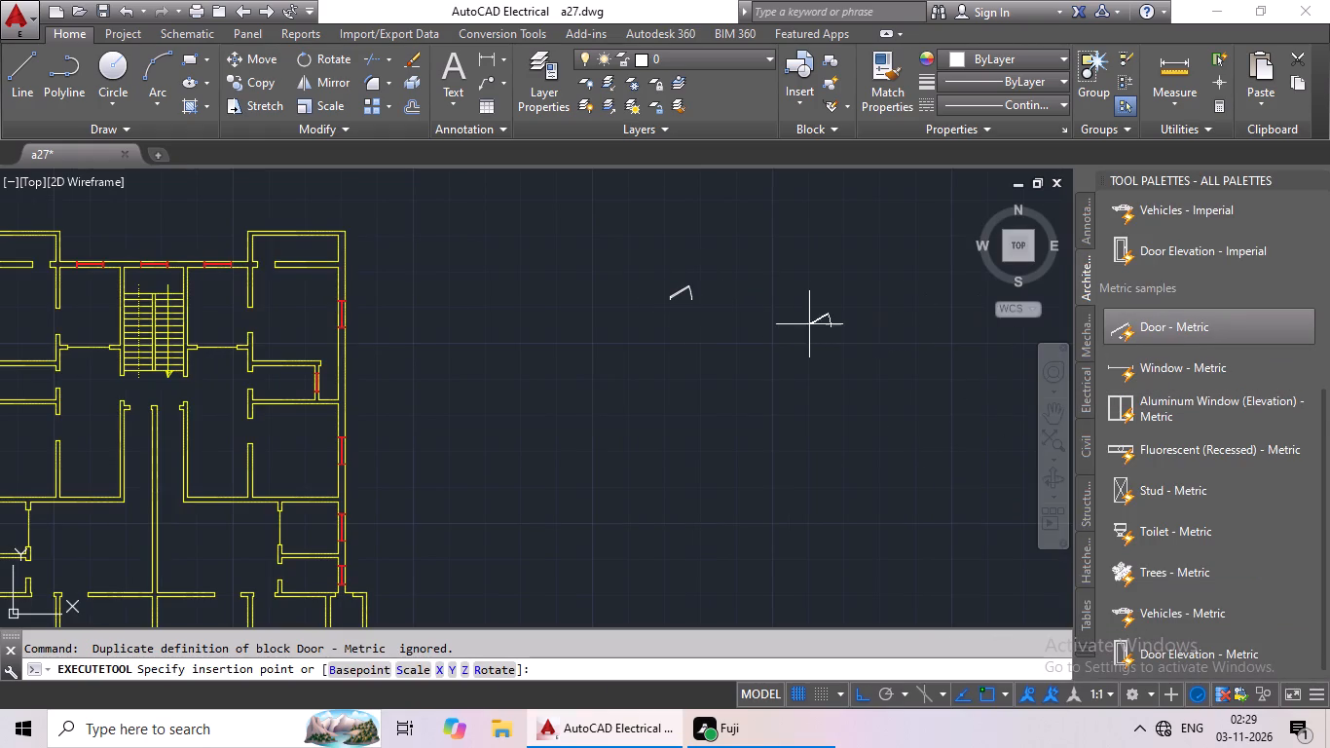
{"action": "left_click_drag", "start_coordinate": [809, 324], "coordinate": [824, 326]}
{"action": "left_click", "coordinate": [1198, 328]}
{"action": "left_click_drag", "start_coordinate": [1198, 328], "coordinate": [1175, 332]}
{"action": "left_click_drag", "start_coordinate": [641, 415], "coordinate": [651, 424]}
{"action": "double_click", "coordinate": [1177, 326]}
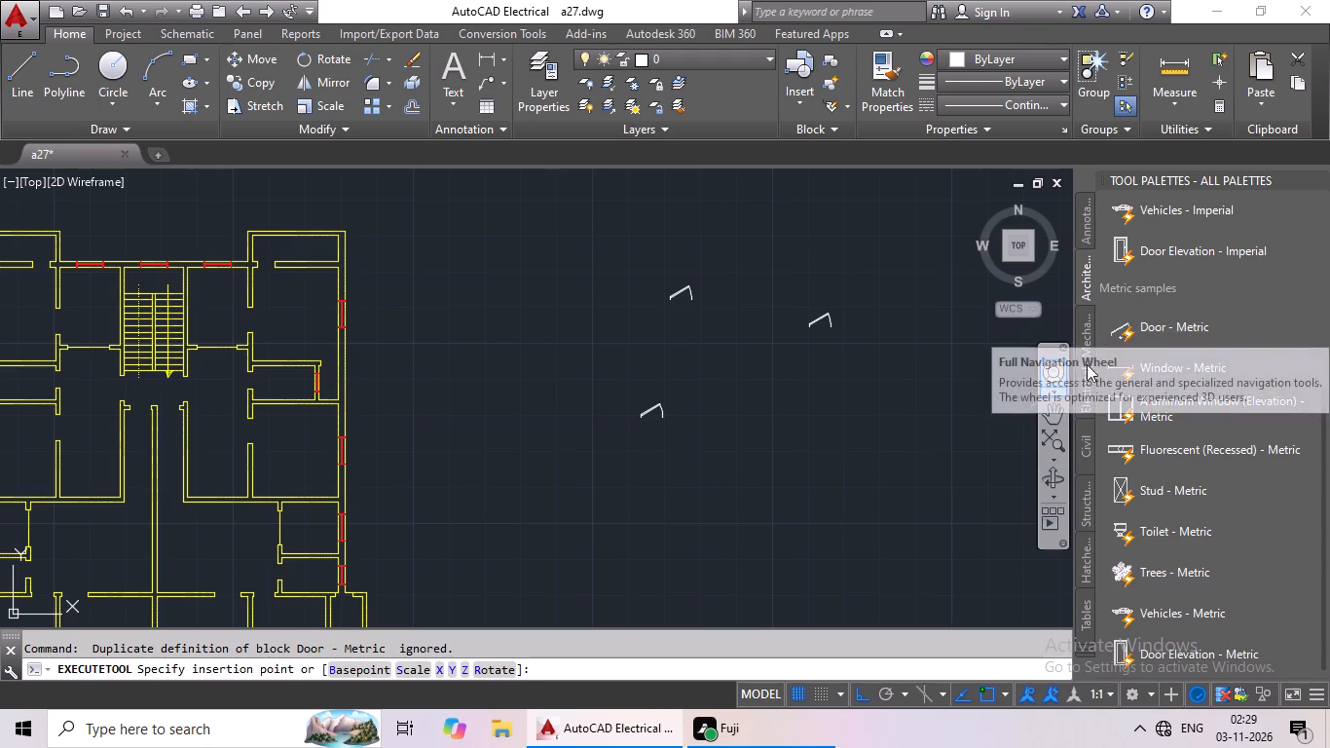
{"action": "left_click", "coordinate": [796, 446]}
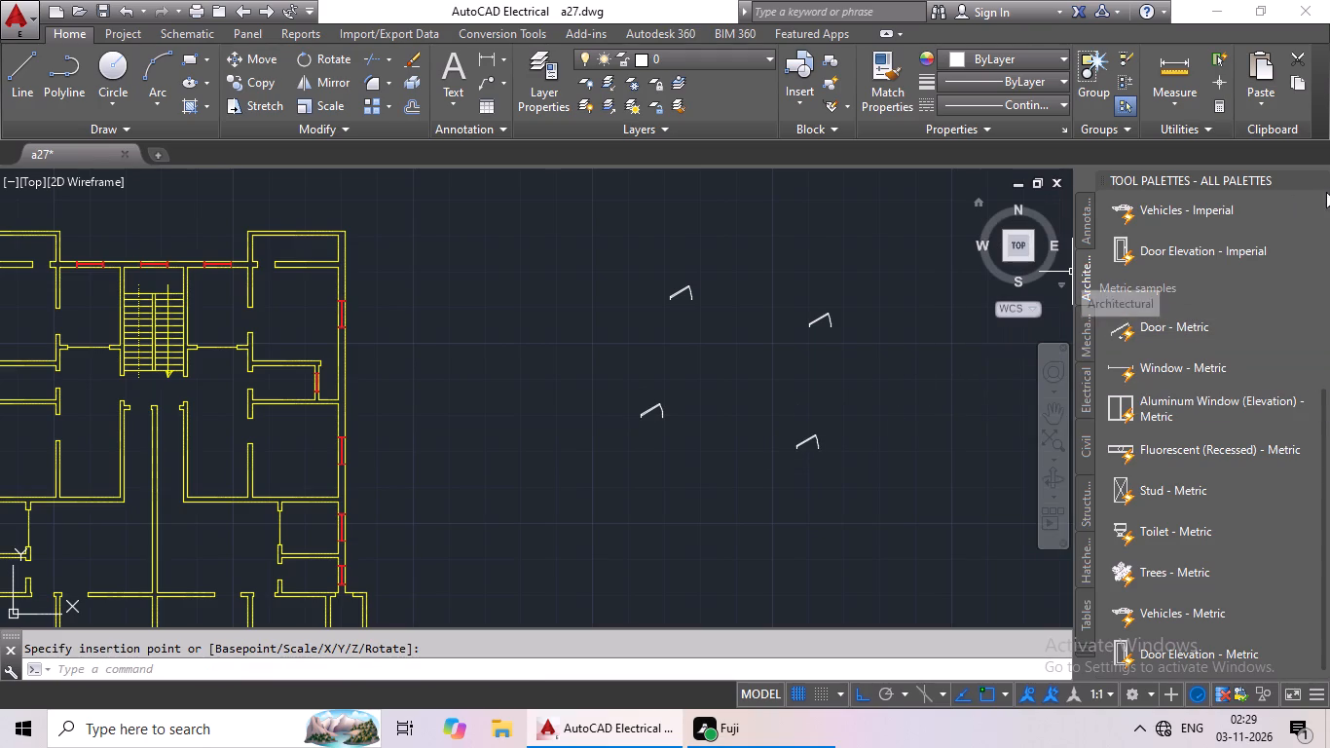
{"action": "left_click", "coordinate": [1319, 175]}
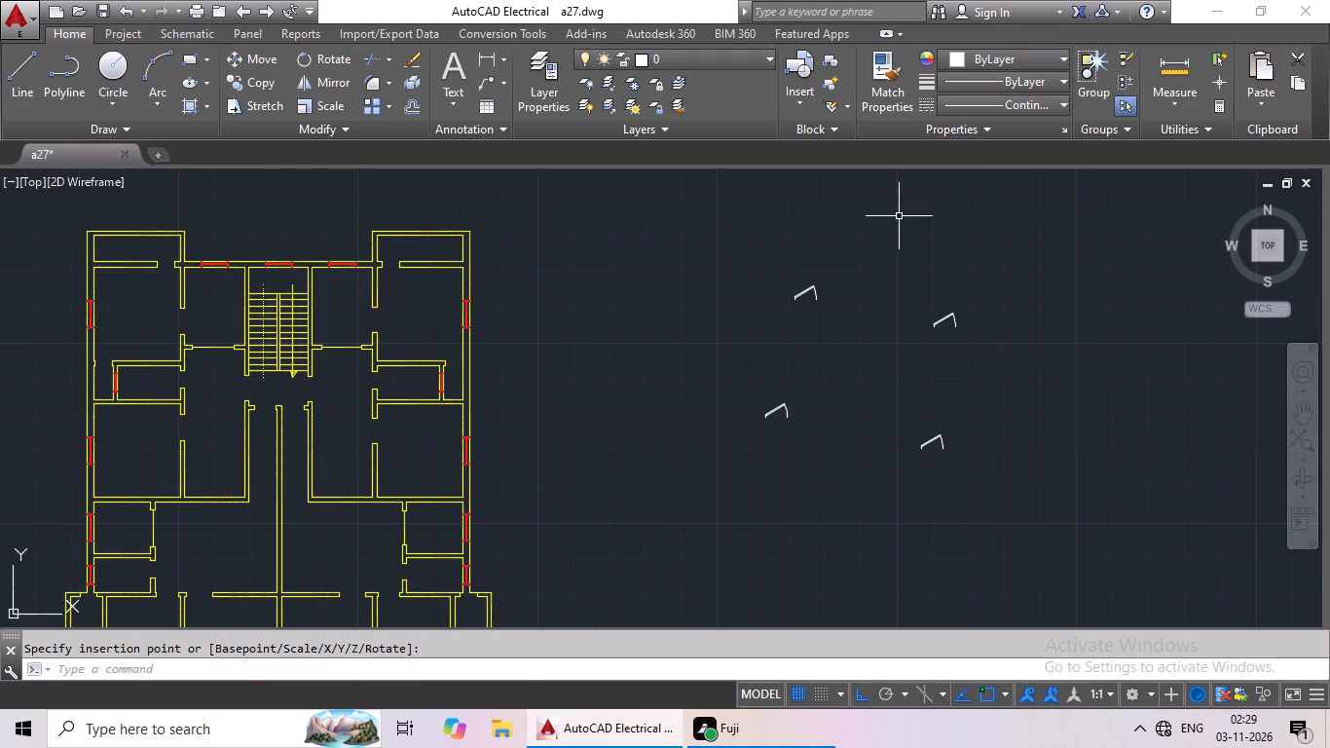
{"action": "scroll", "coordinate": [791, 306], "scroll_direction": "up", "scroll_amount": 1}
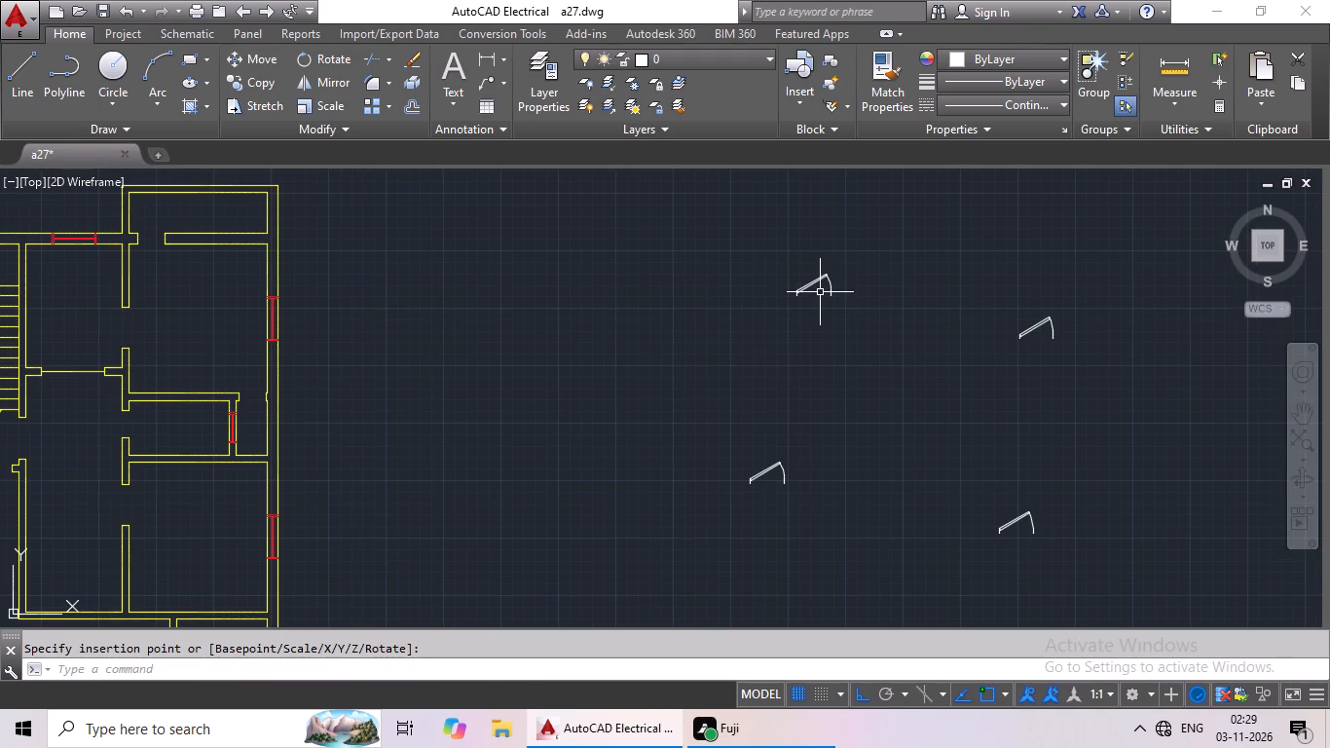
Set the opening angle of the upper-left spare door block so its leaf stands at 90 degrees to the opening.
{"action": "left_click", "coordinate": [831, 278]}
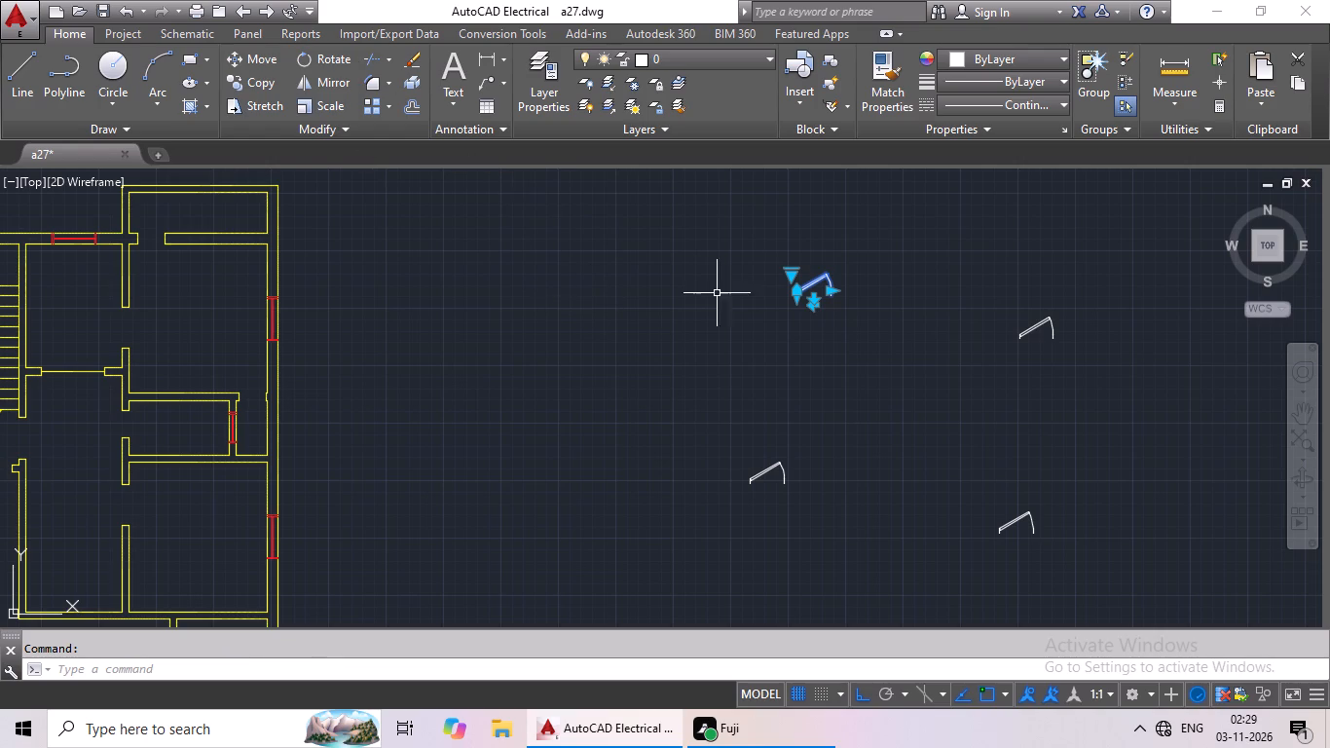
{"action": "left_click", "coordinate": [790, 267]}
{"action": "left_click", "coordinate": [790, 273]}
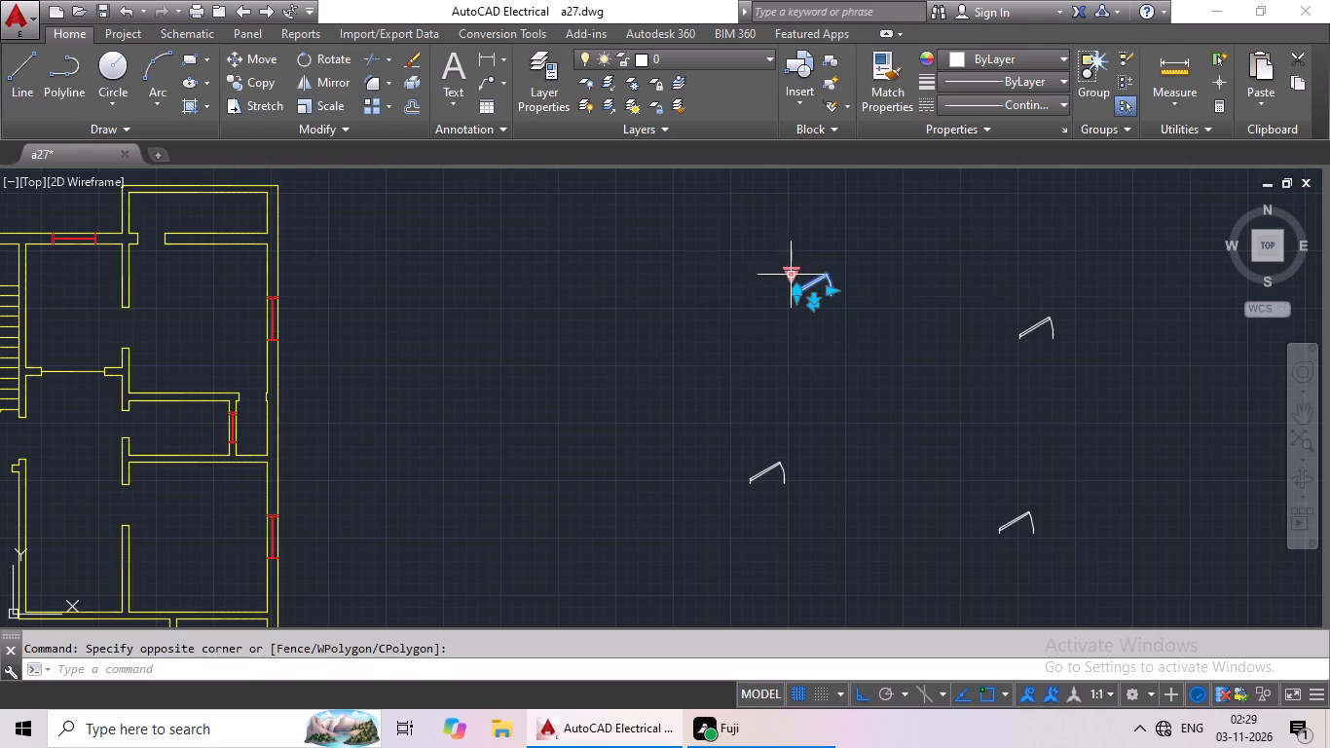
{"action": "left_click", "coordinate": [790, 274]}
{"action": "left_click", "coordinate": [830, 352]}
{"action": "scroll", "coordinate": [838, 350], "scroll_direction": "down", "scroll_amount": 3}
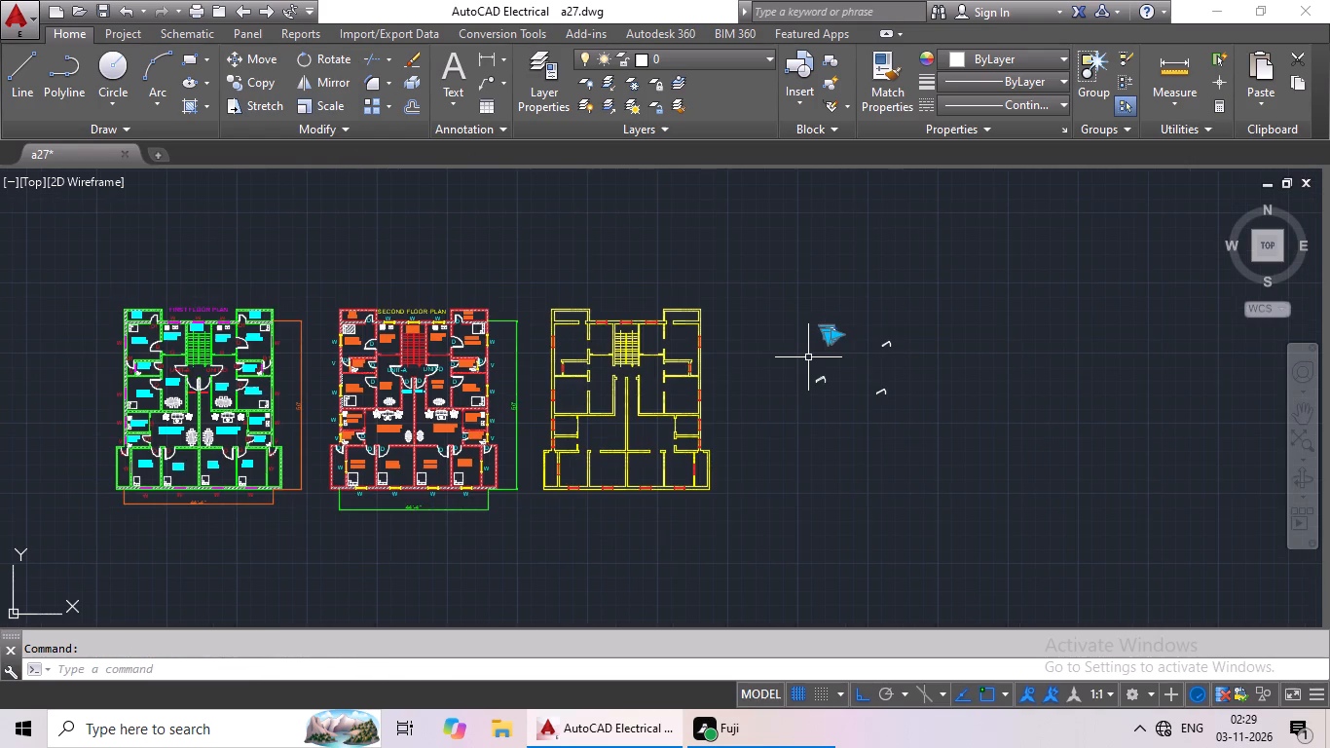
{"action": "scroll", "coordinate": [842, 332], "scroll_direction": "up", "scroll_amount": 3}
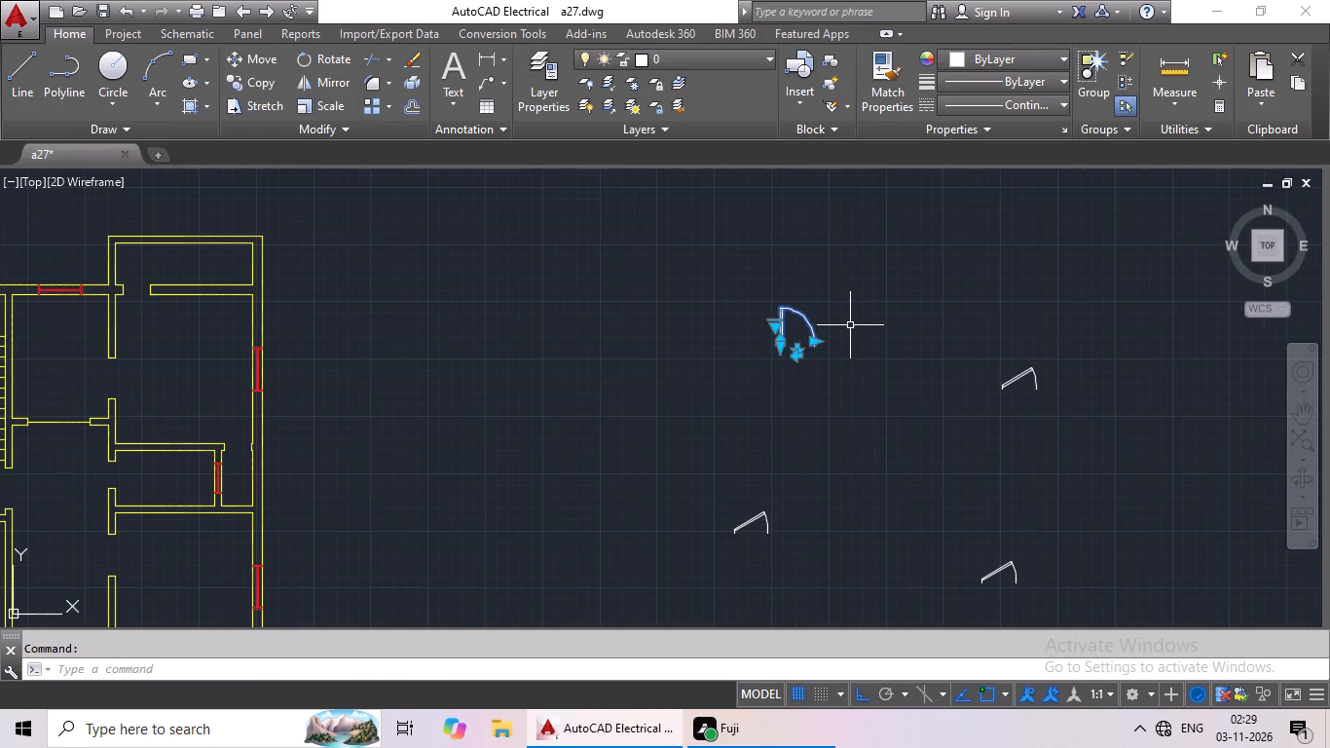
Copy the 90-degree door block to the midpoint of the left jamb of the upper-right veranda's door opening.
{"action": "key", "text": "ctrl+c"}
{"action": "key", "text": "ctrl+v"}
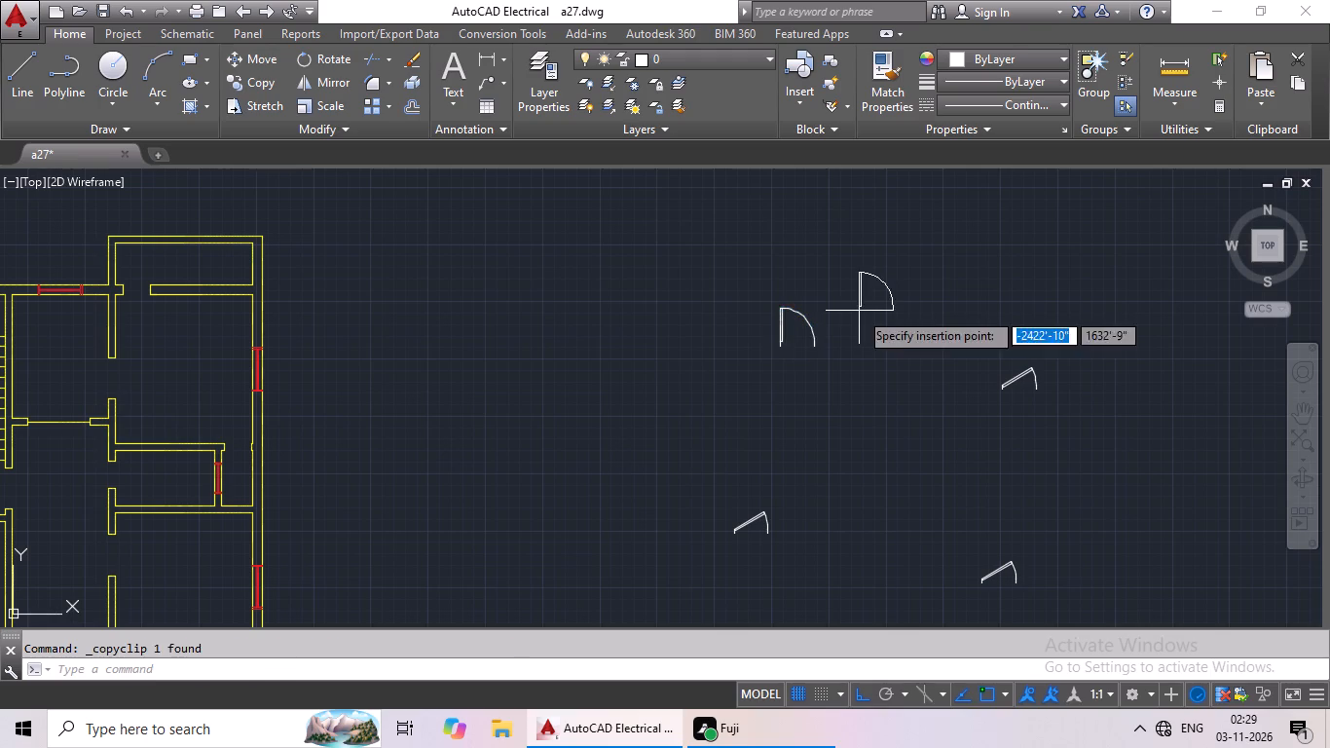
{"action": "middle_click_drag", "start_coordinate": [341, 281], "coordinate": [807, 403]}
{"action": "scroll", "coordinate": [621, 401], "scroll_direction": "up", "scroll_amount": 4}
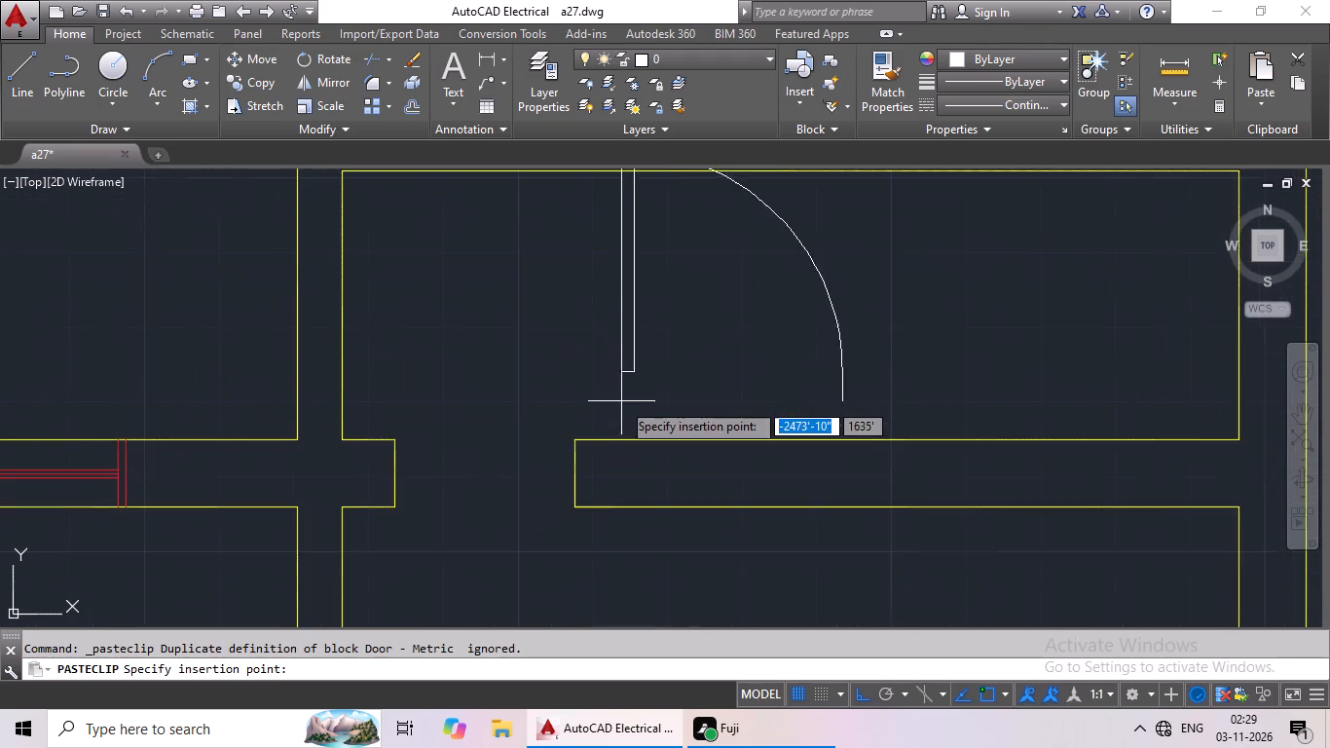
{"action": "middle_click_drag", "start_coordinate": [567, 436], "coordinate": [789, 360]}
{"action": "scroll", "coordinate": [603, 396], "scroll_direction": "up", "scroll_amount": 3}
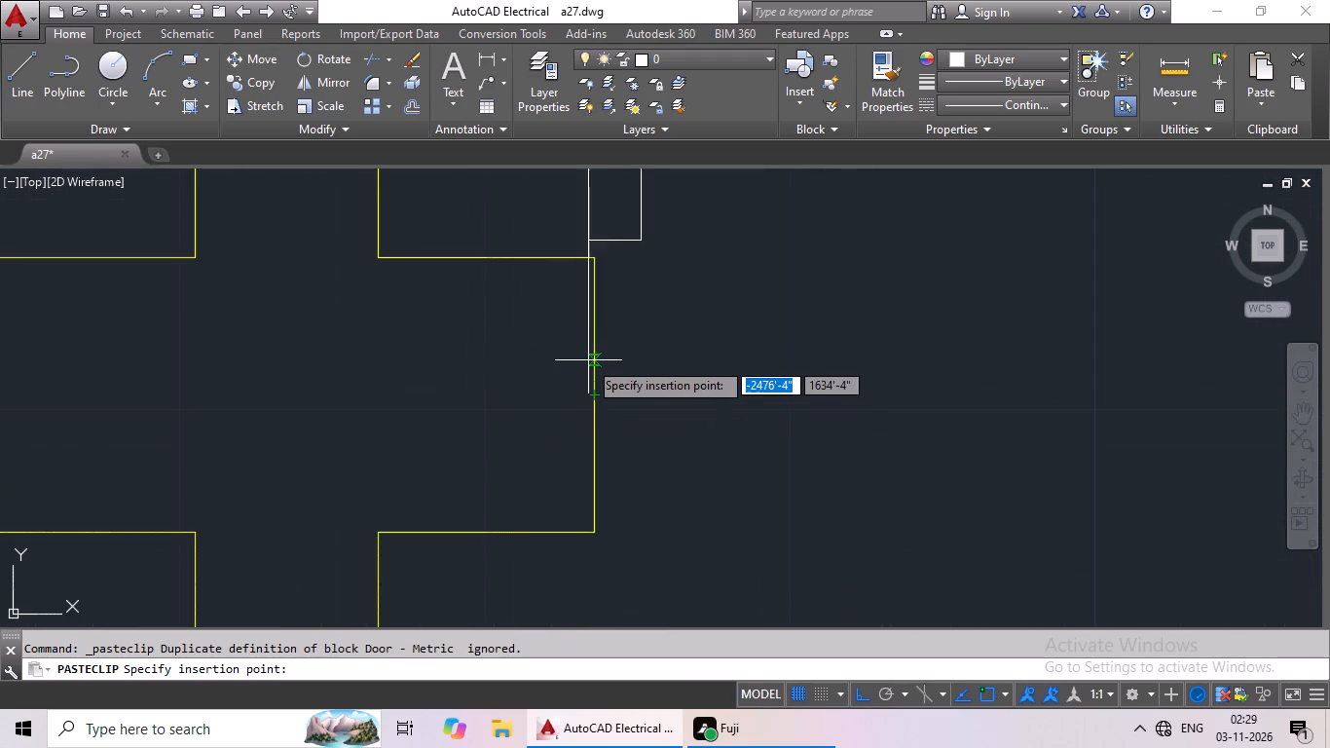
{"action": "left_click", "coordinate": [592, 394]}
{"action": "scroll", "coordinate": [705, 383], "scroll_direction": "down", "scroll_amount": 3}
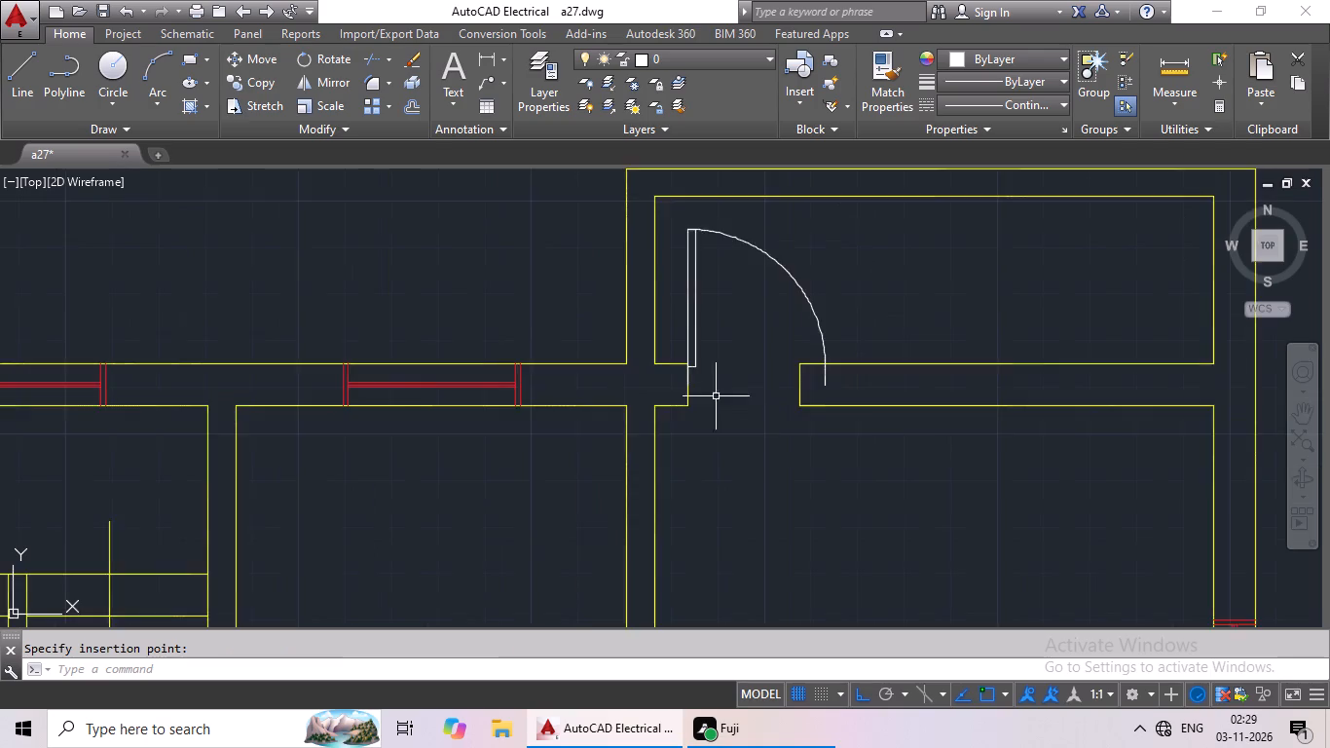
Scale the veranda door by reference from its hinge-side end so its width matches the wall opening.
{"action": "scroll", "coordinate": [720, 398], "scroll_direction": "down", "scroll_amount": 2}
{"action": "left_click", "coordinate": [789, 345]}
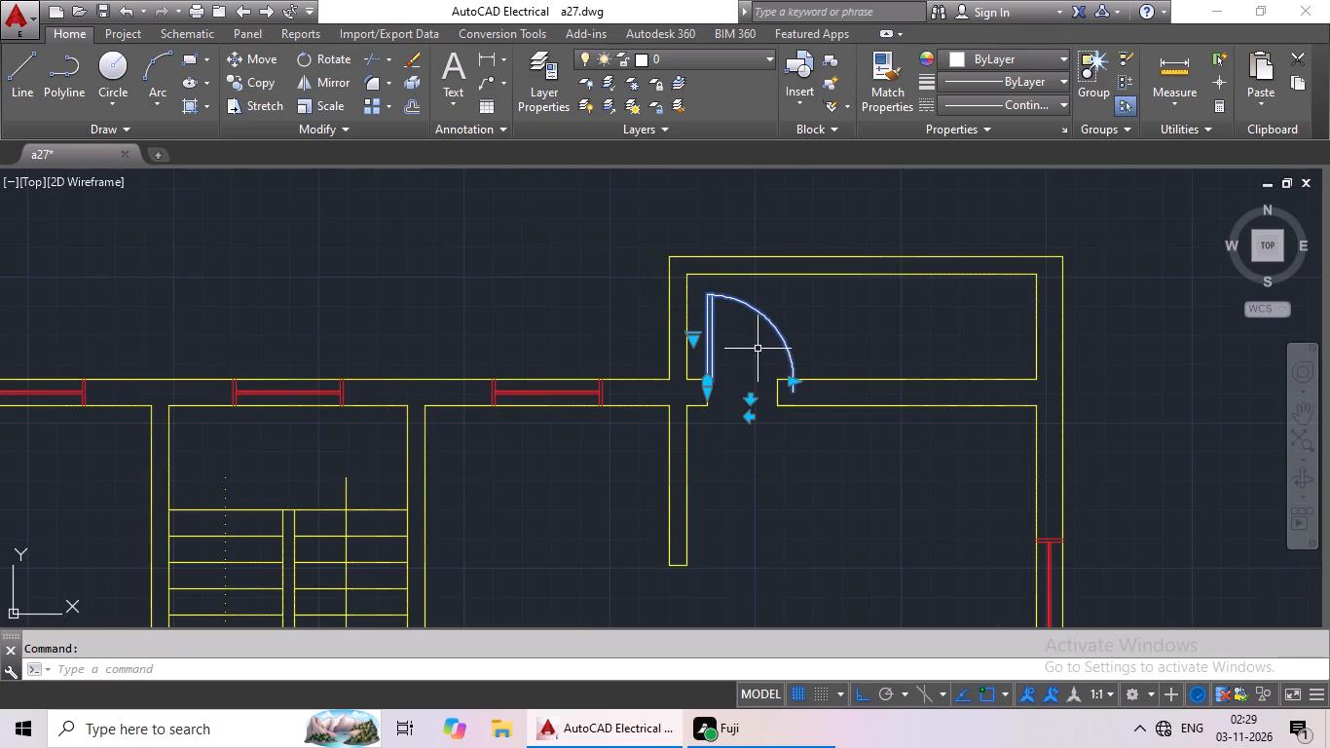
{"action": "left_click", "coordinate": [299, 100]}
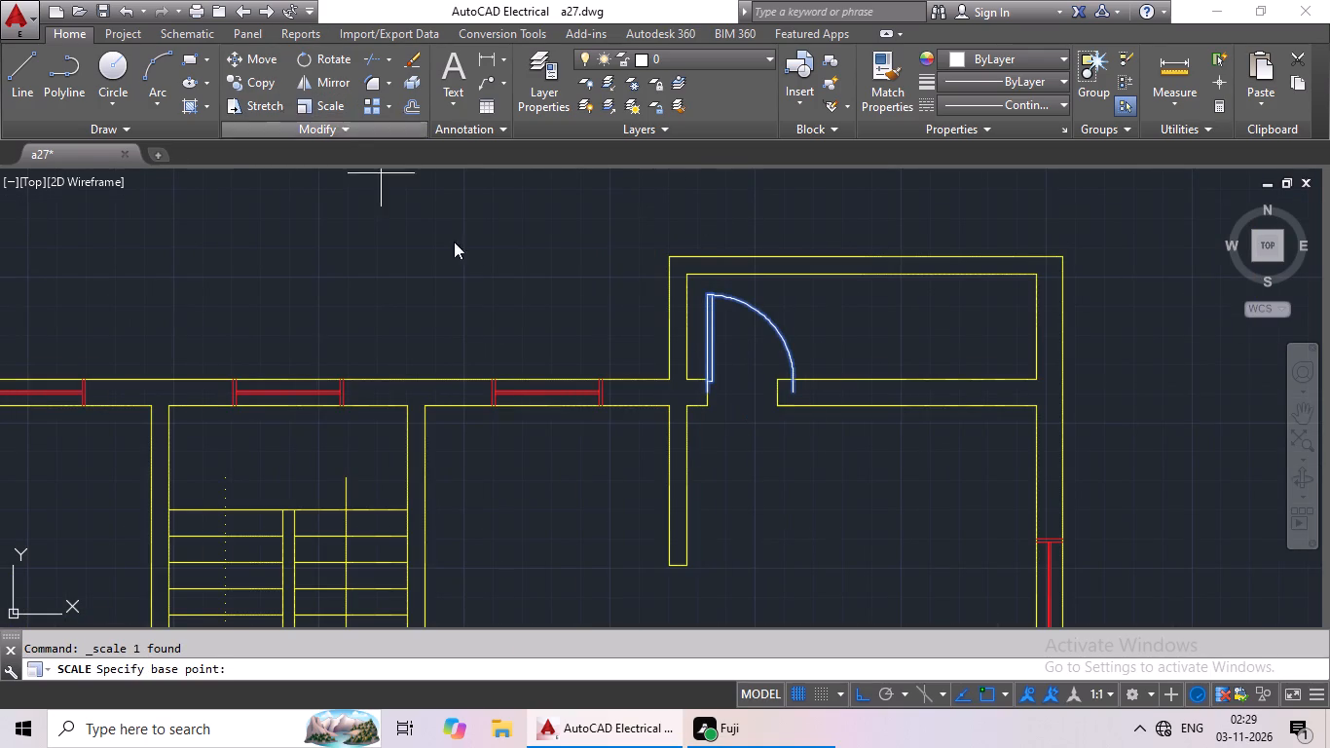
{"action": "scroll", "coordinate": [763, 402], "scroll_direction": "up", "scroll_amount": 4}
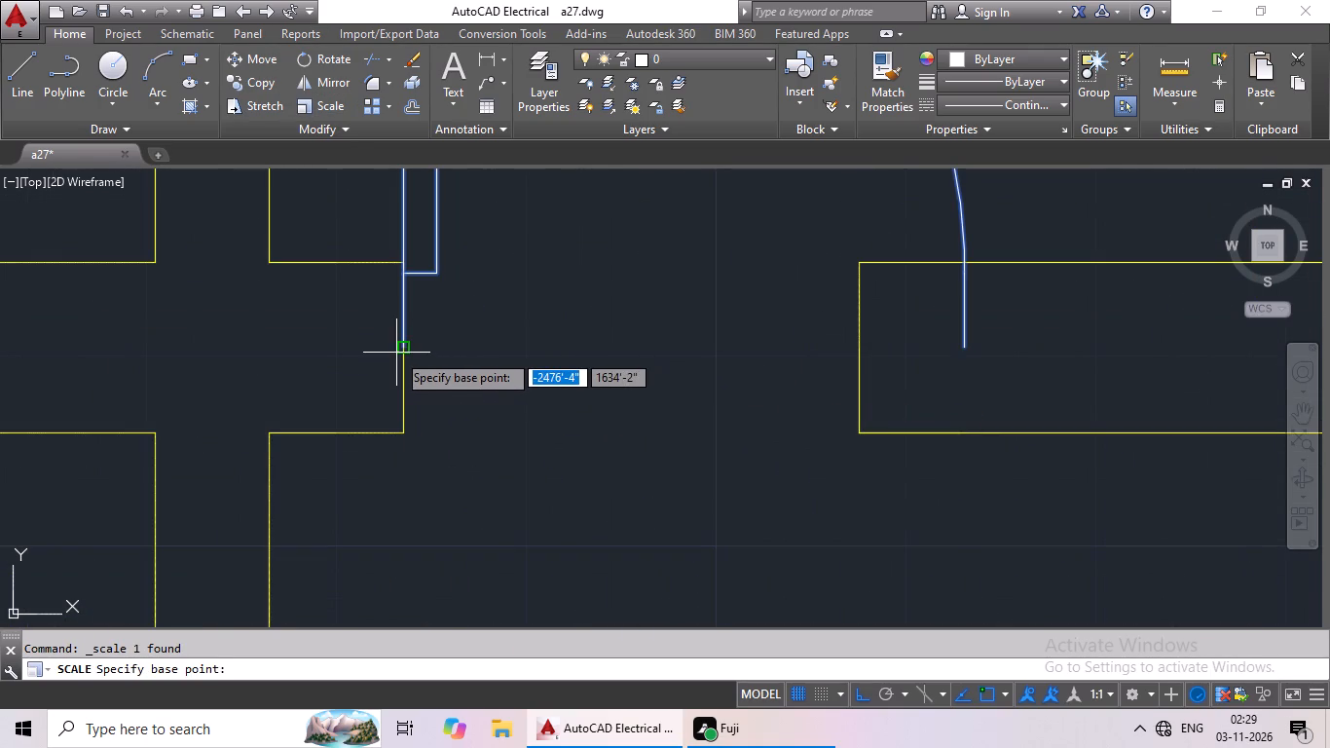
{"action": "left_click", "coordinate": [403, 351]}
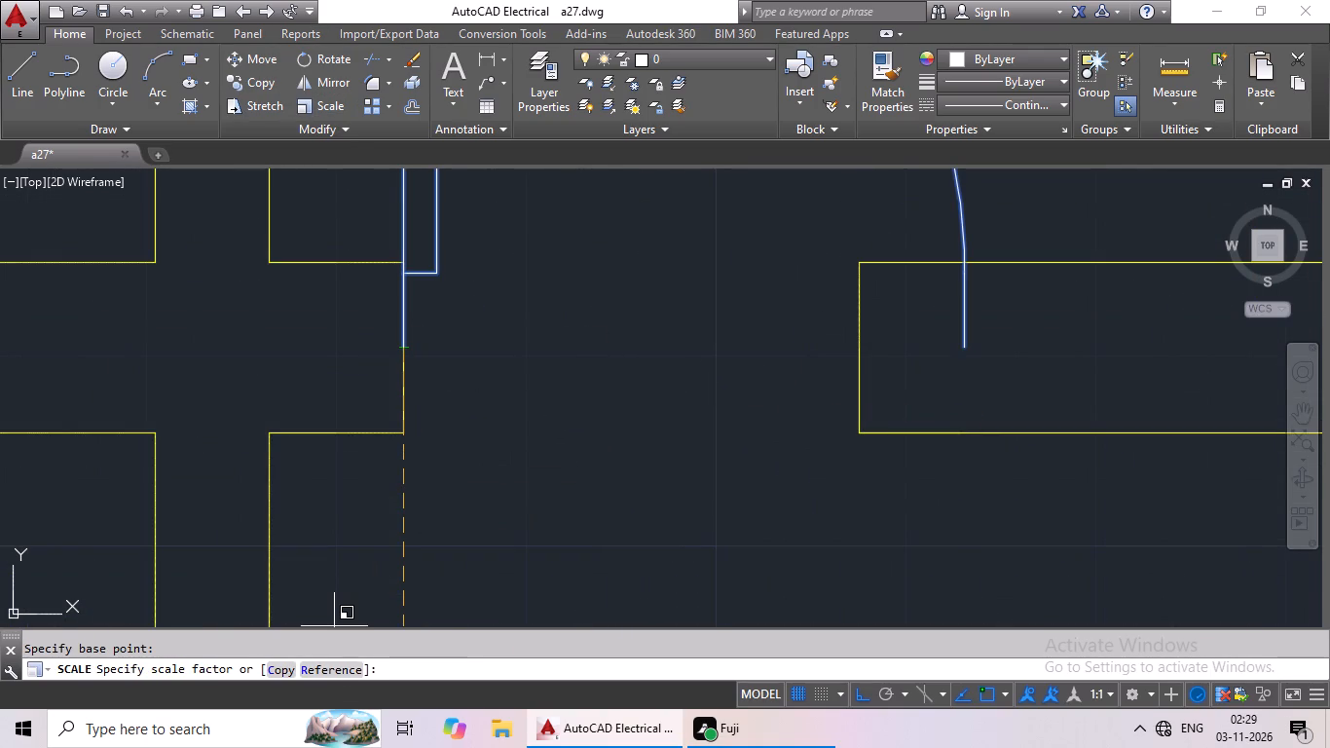
{"action": "left_click", "coordinate": [344, 666]}
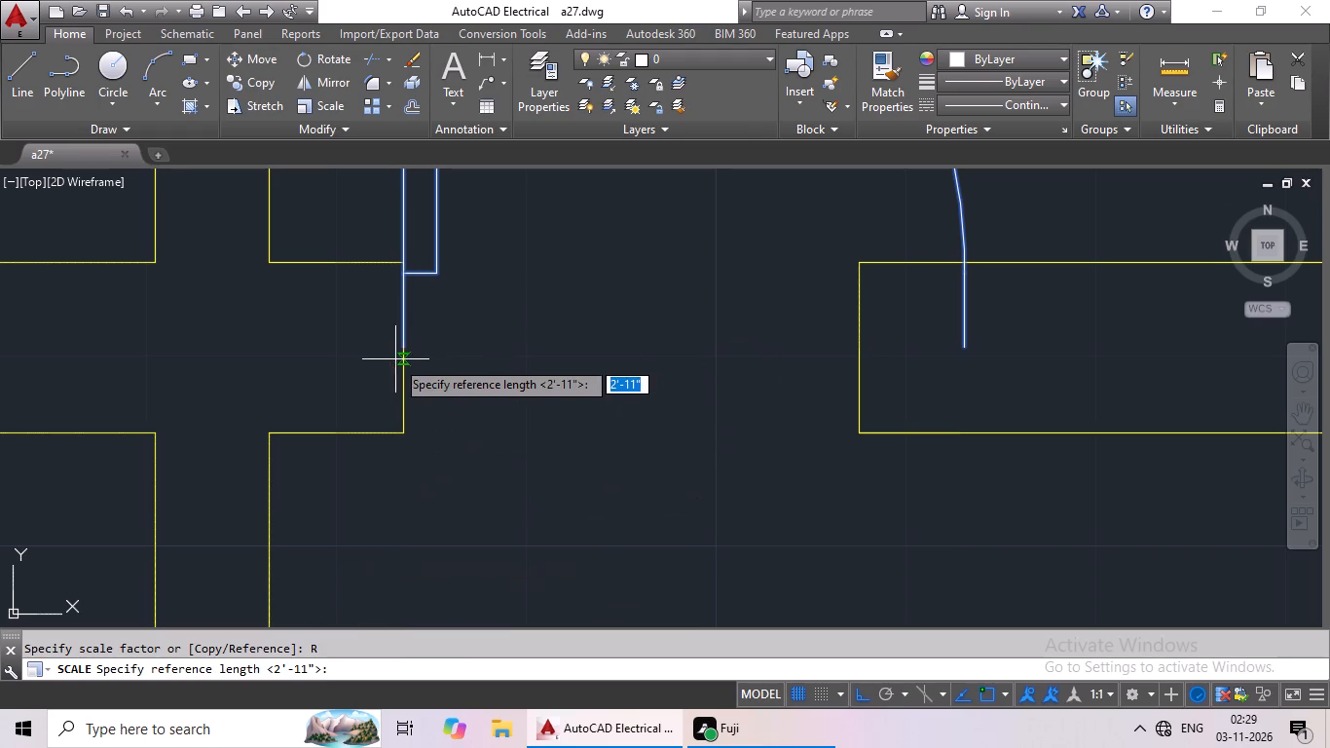
{"action": "left_click_drag", "start_coordinate": [402, 347], "coordinate": [423, 346]}
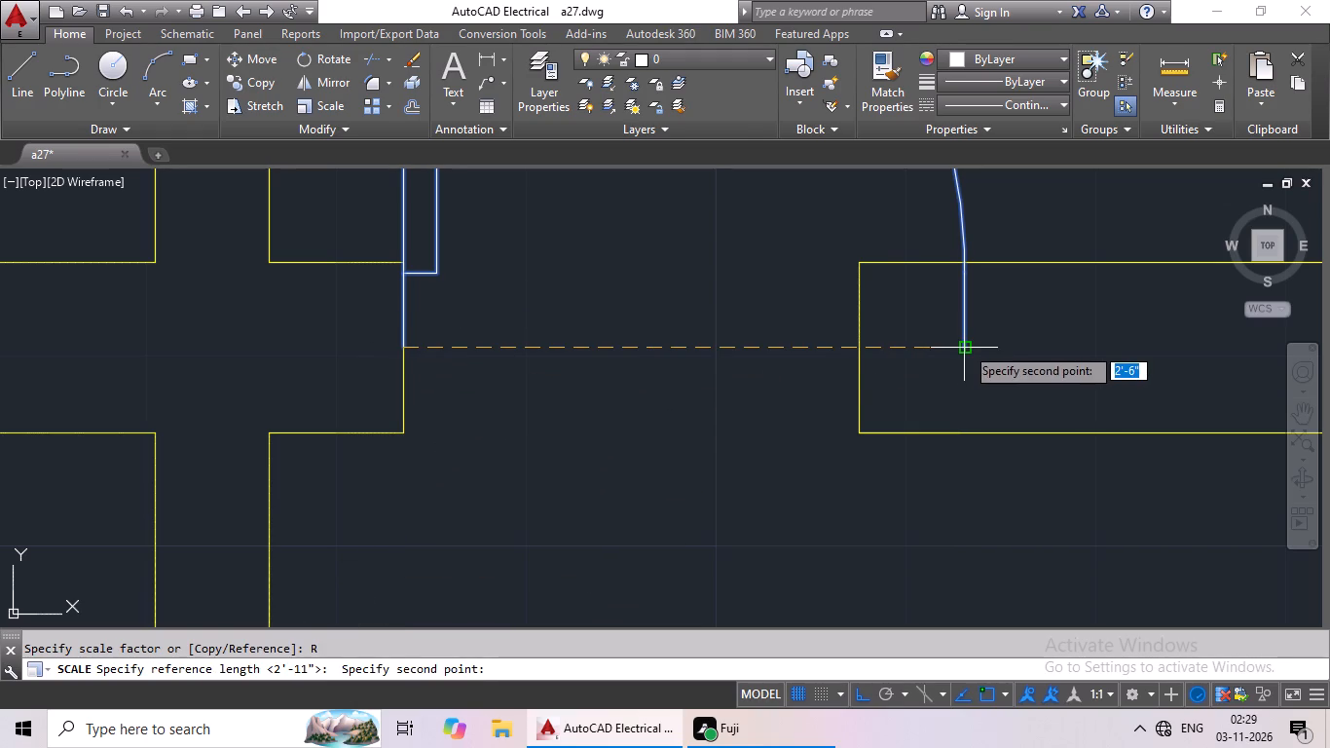
{"action": "left_click", "coordinate": [965, 346]}
{"action": "left_click", "coordinate": [860, 347]}
{"action": "scroll", "coordinate": [960, 342], "scroll_direction": "down", "scroll_amount": 5}
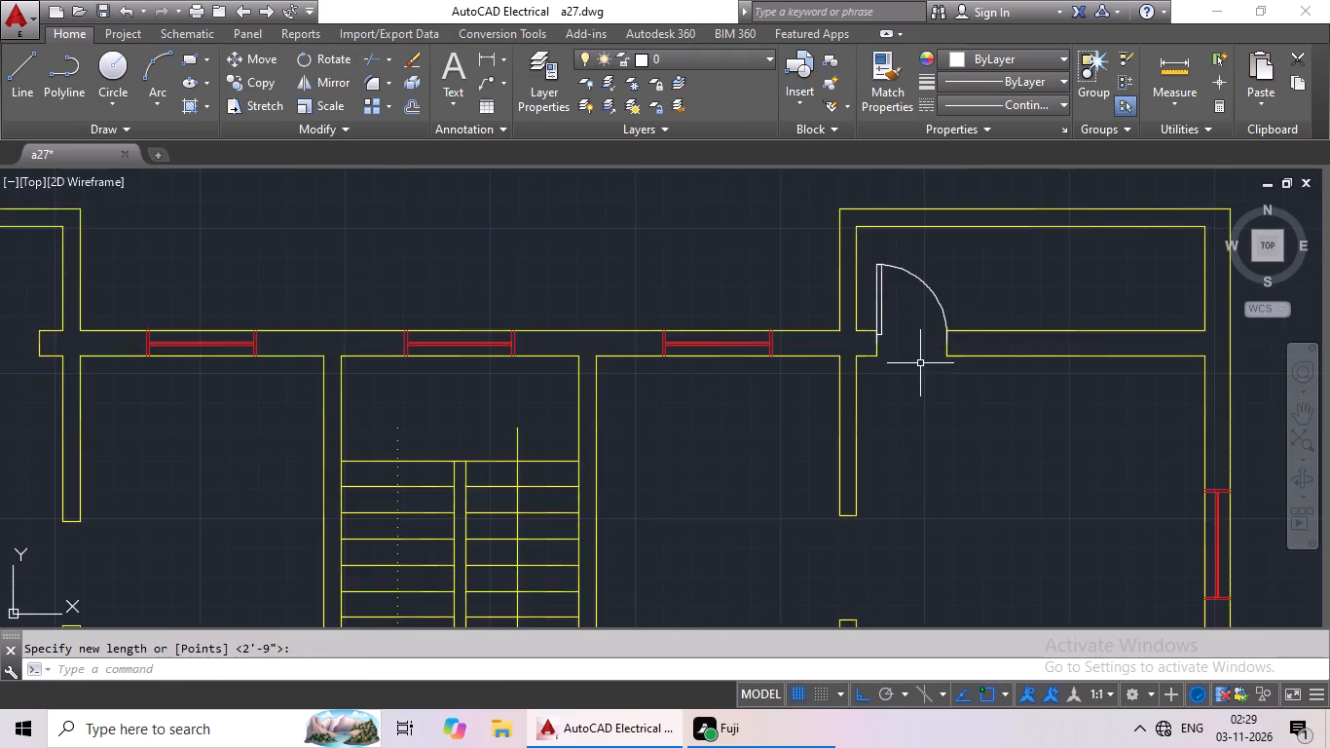
Rotate the spare 90-degree door block 90 degrees clockwise about the free end of its swing arc.
{"action": "scroll", "coordinate": [918, 364], "scroll_direction": "down", "scroll_amount": 2}
{"action": "middle_click_drag", "start_coordinate": [919, 394], "coordinate": [1004, 363]}
{"action": "middle_click_drag", "start_coordinate": [1135, 392], "coordinate": [744, 362]}
{"action": "middle_click_drag", "start_coordinate": [957, 393], "coordinate": [855, 421]}
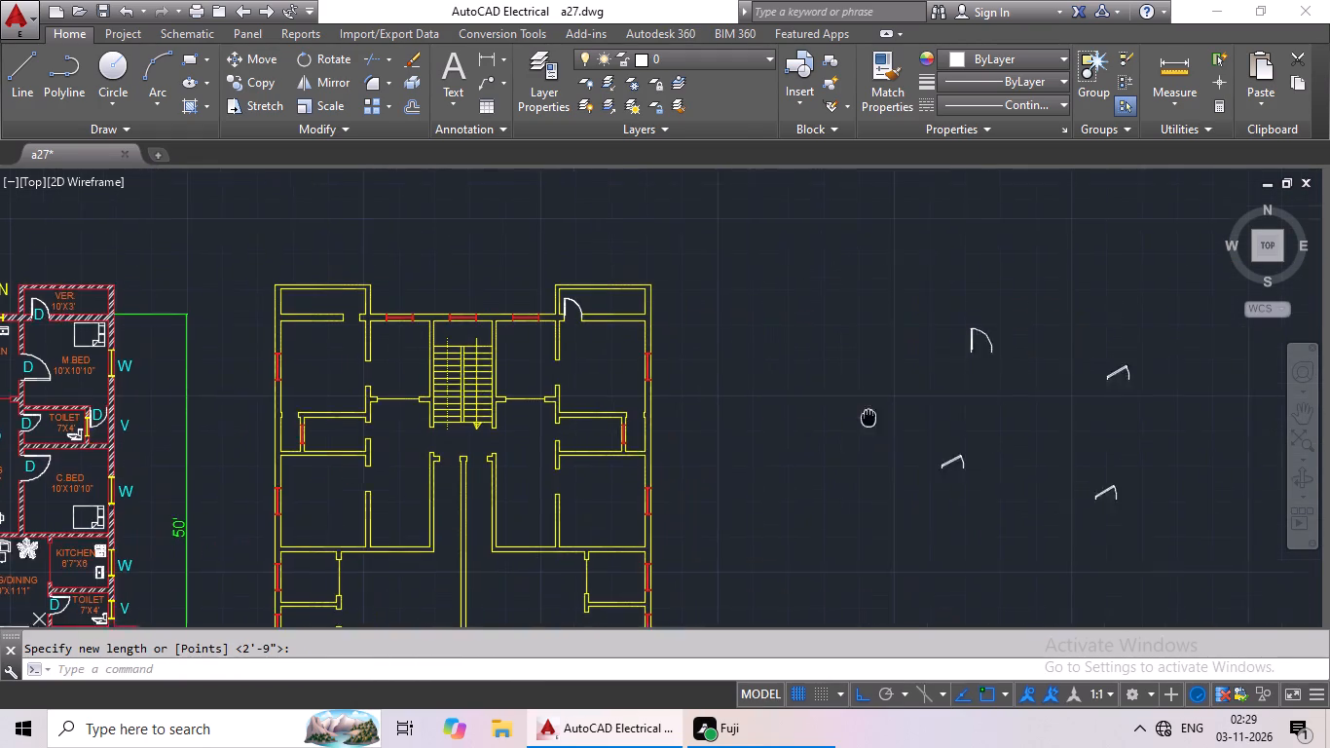
{"action": "middle_click_drag", "start_coordinate": [855, 421], "coordinate": [834, 422]}
{"action": "scroll", "coordinate": [943, 338], "scroll_direction": "up", "scroll_amount": 3}
{"action": "left_click", "coordinate": [768, 433]}
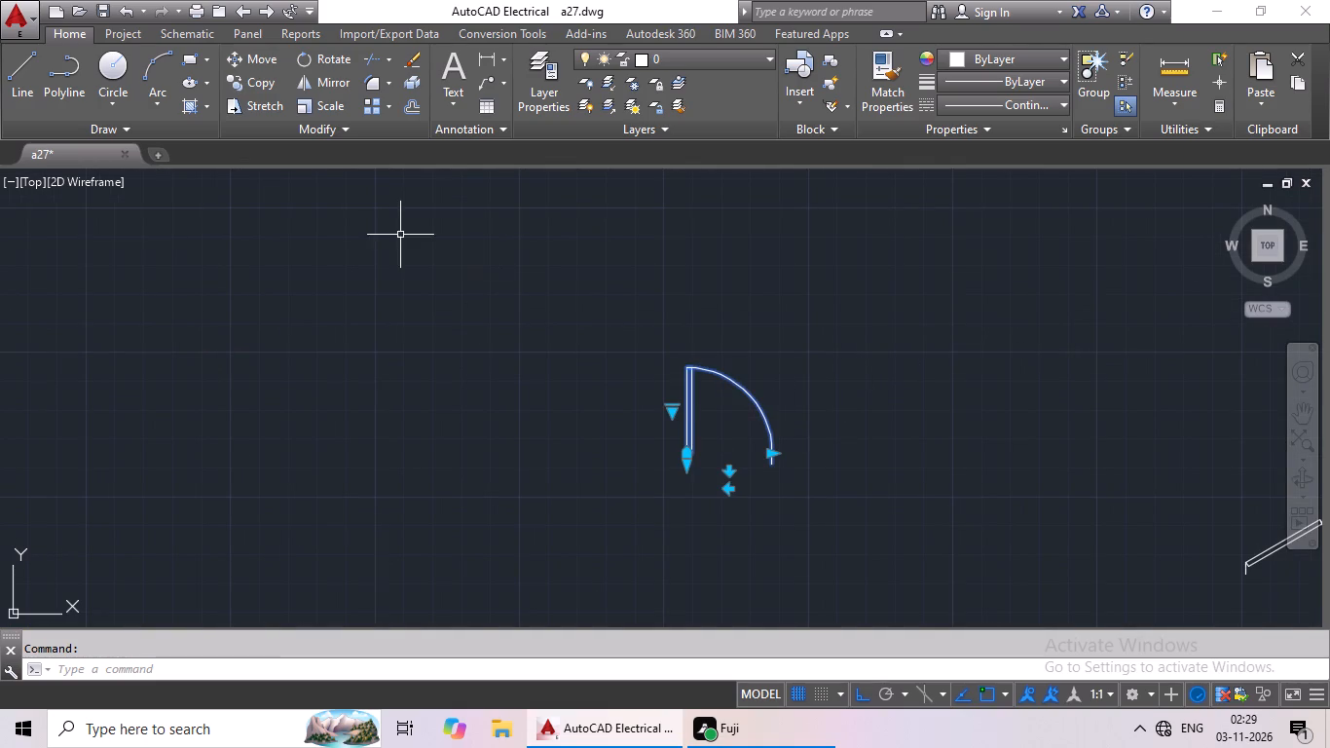
{"action": "left_click", "coordinate": [325, 63]}
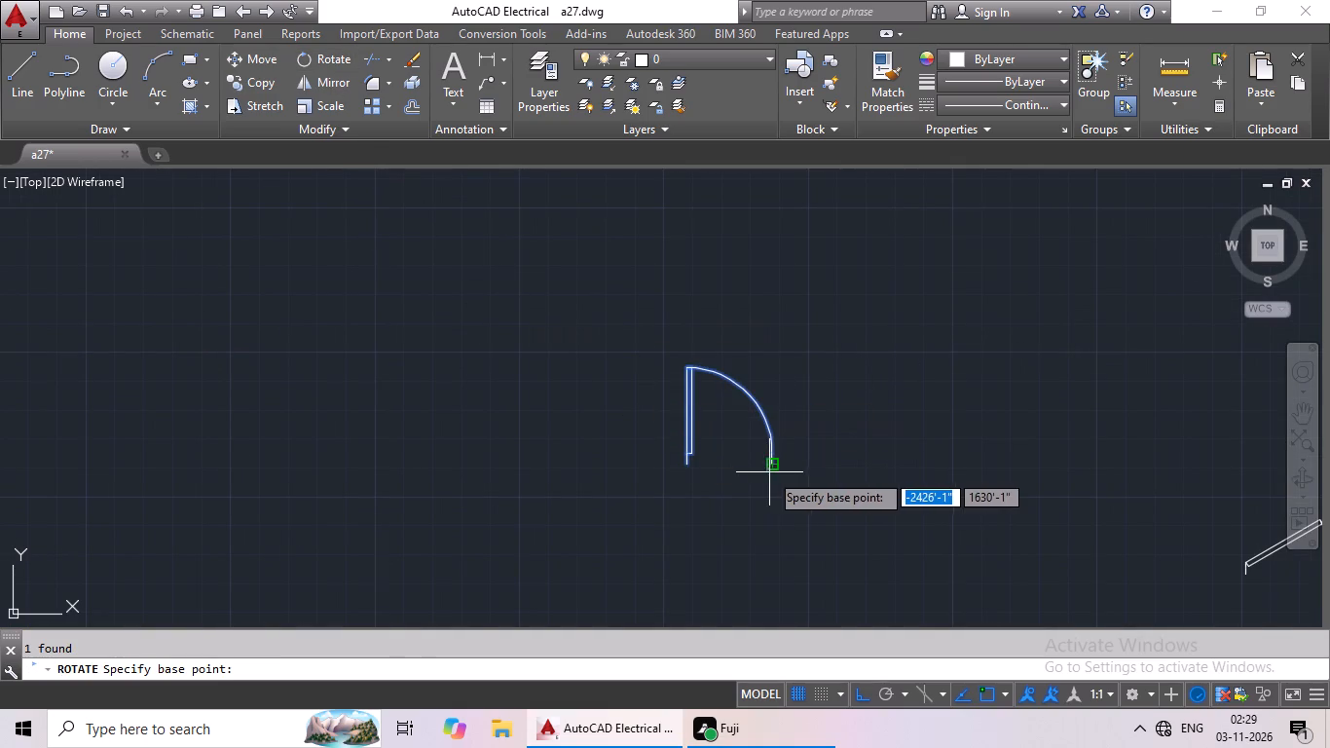
{"action": "left_click", "coordinate": [775, 465]}
{"action": "left_click", "coordinate": [748, 542]}
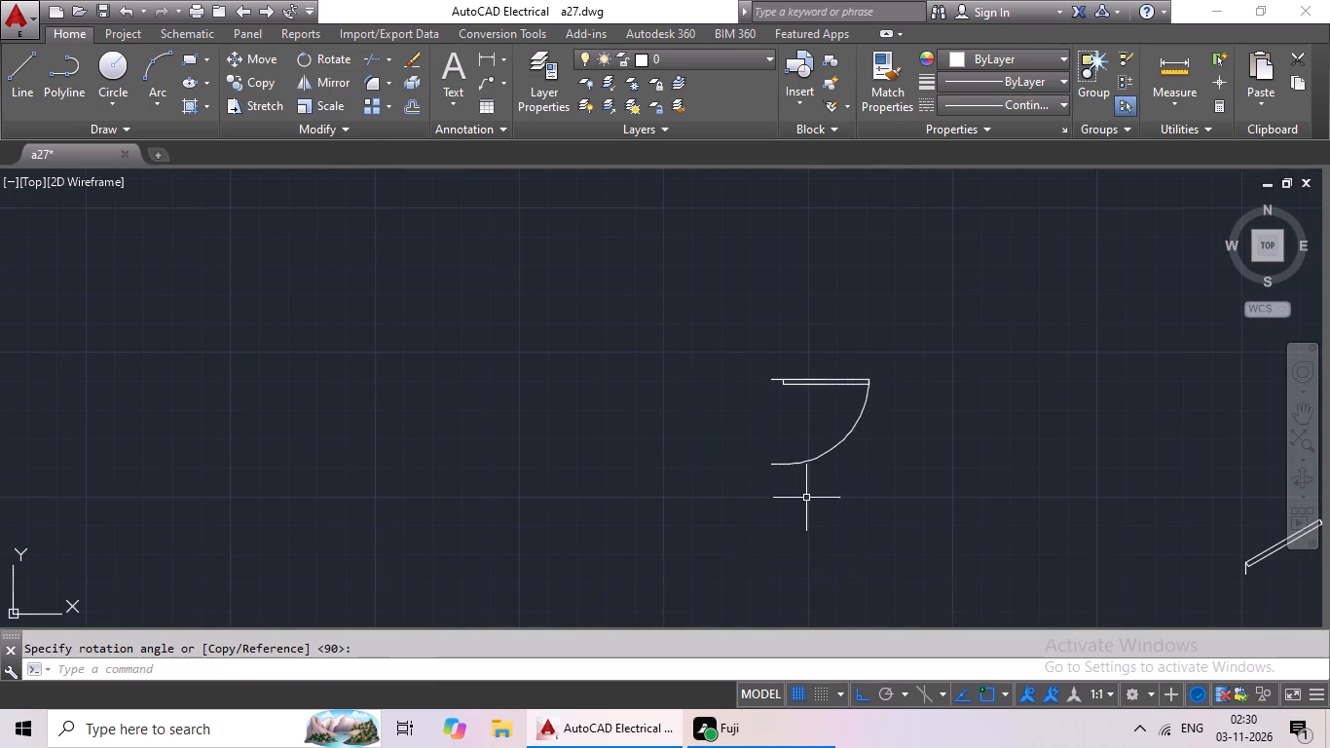
Copy the rotated door block to the midpoint of the lower jamb of the upper-right toilet's door opening.
{"action": "scroll", "coordinate": [849, 481], "scroll_direction": "down", "scroll_amount": 4}
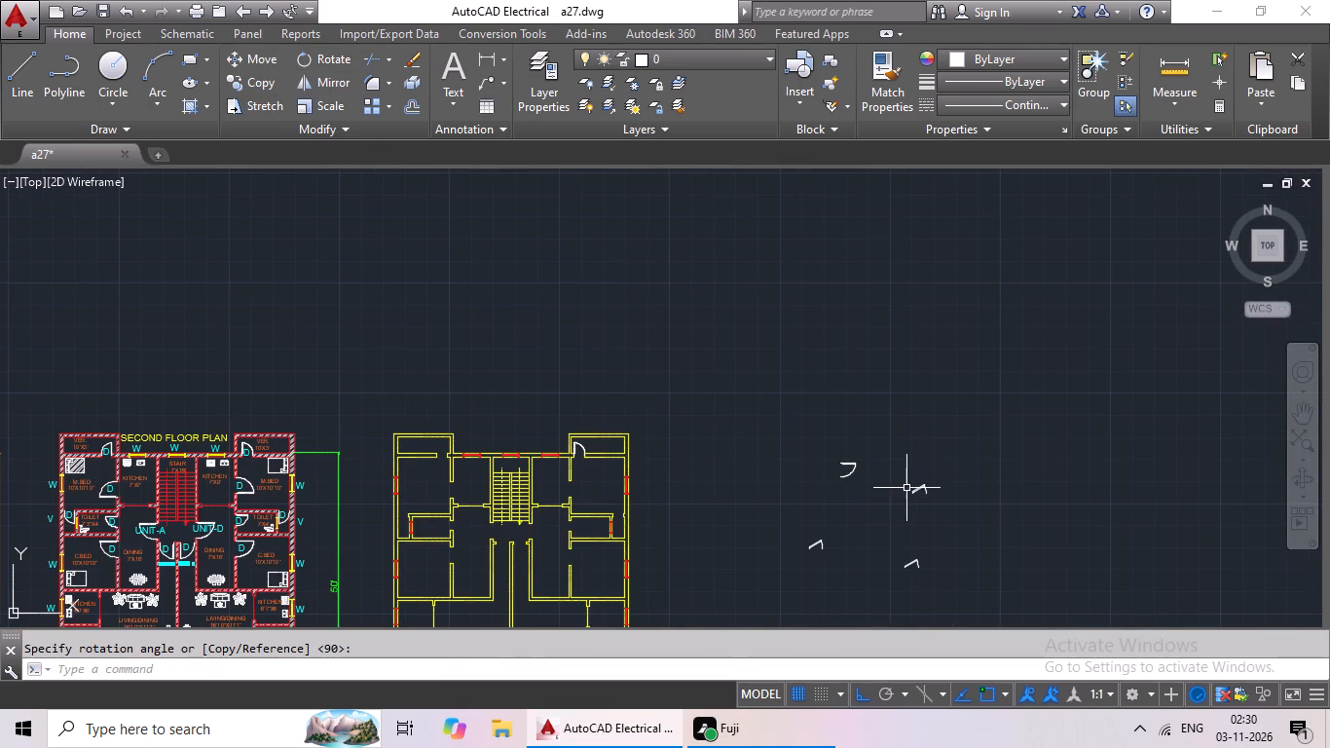
{"action": "left_click", "coordinate": [853, 468]}
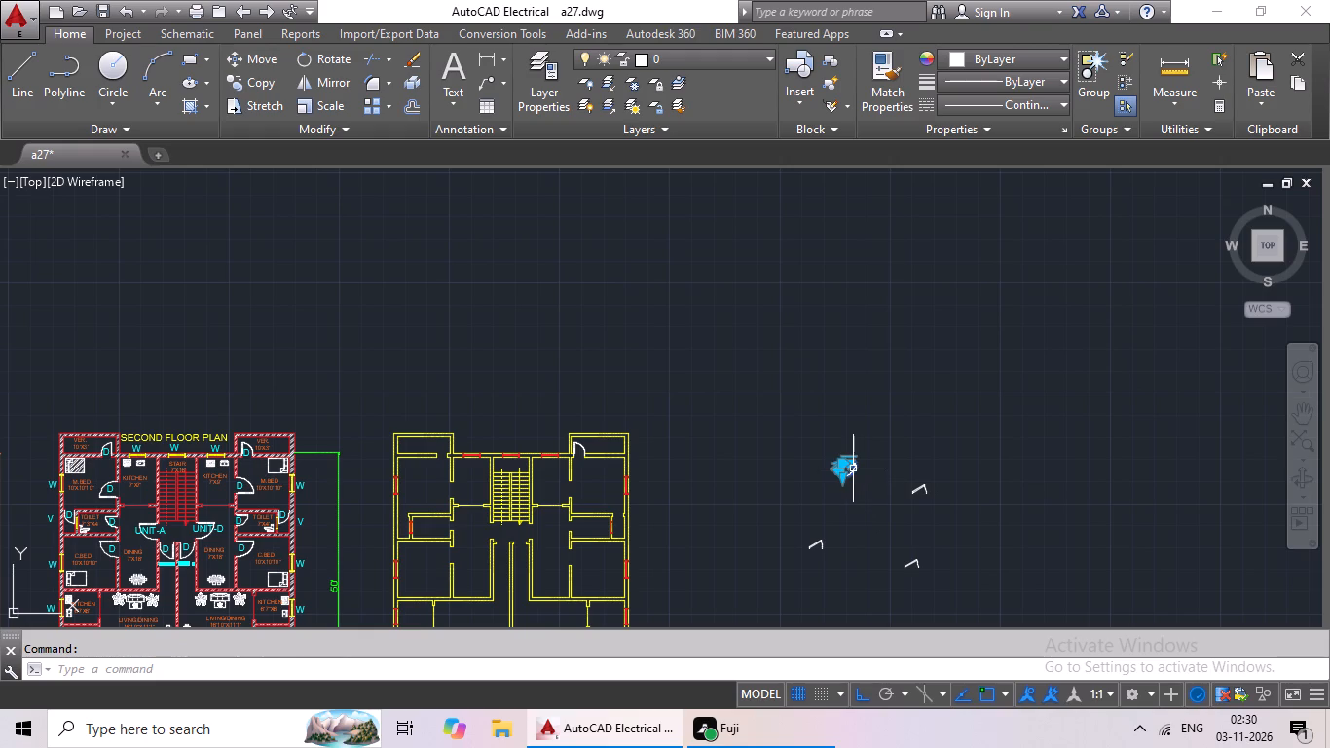
{"action": "key", "text": "ctrl+c"}
{"action": "key", "text": "ctrl+v"}
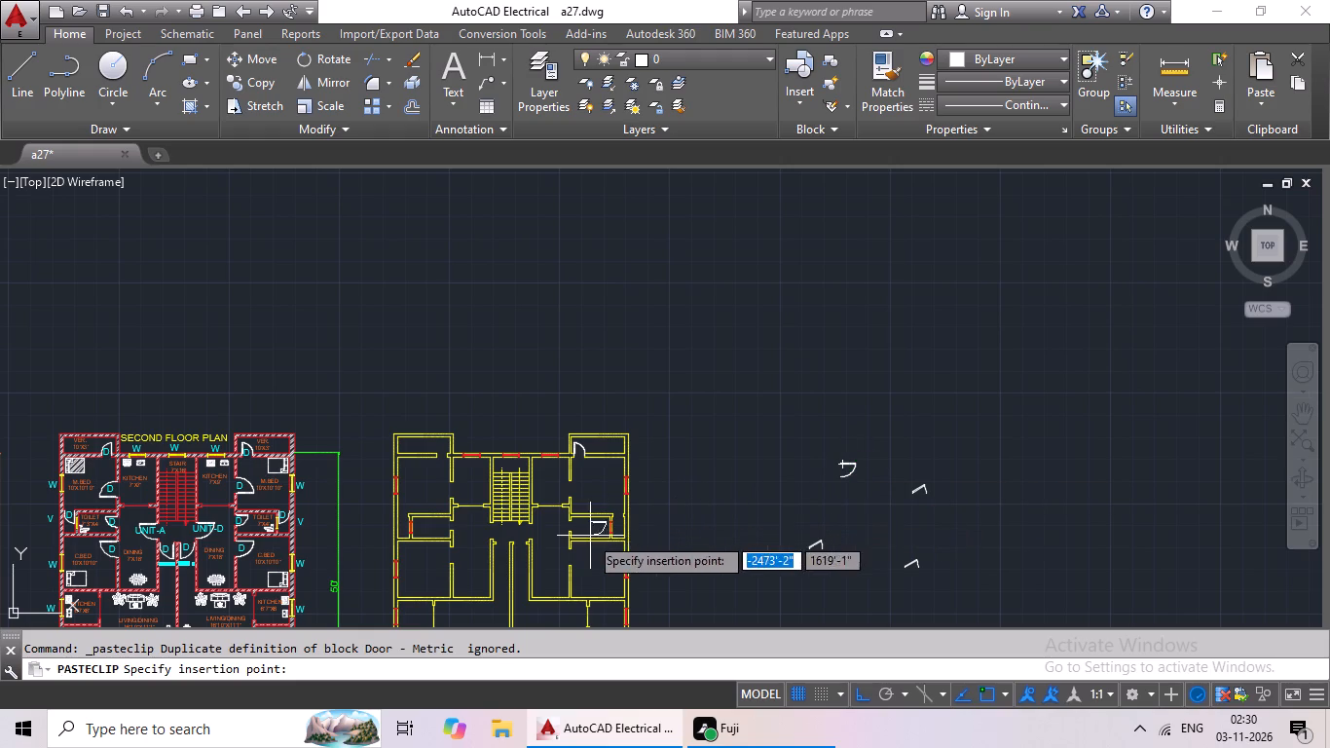
{"action": "scroll", "coordinate": [575, 533], "scroll_direction": "up", "scroll_amount": 4}
{"action": "scroll", "coordinate": [483, 529], "scroll_direction": "up", "scroll_amount": 3}
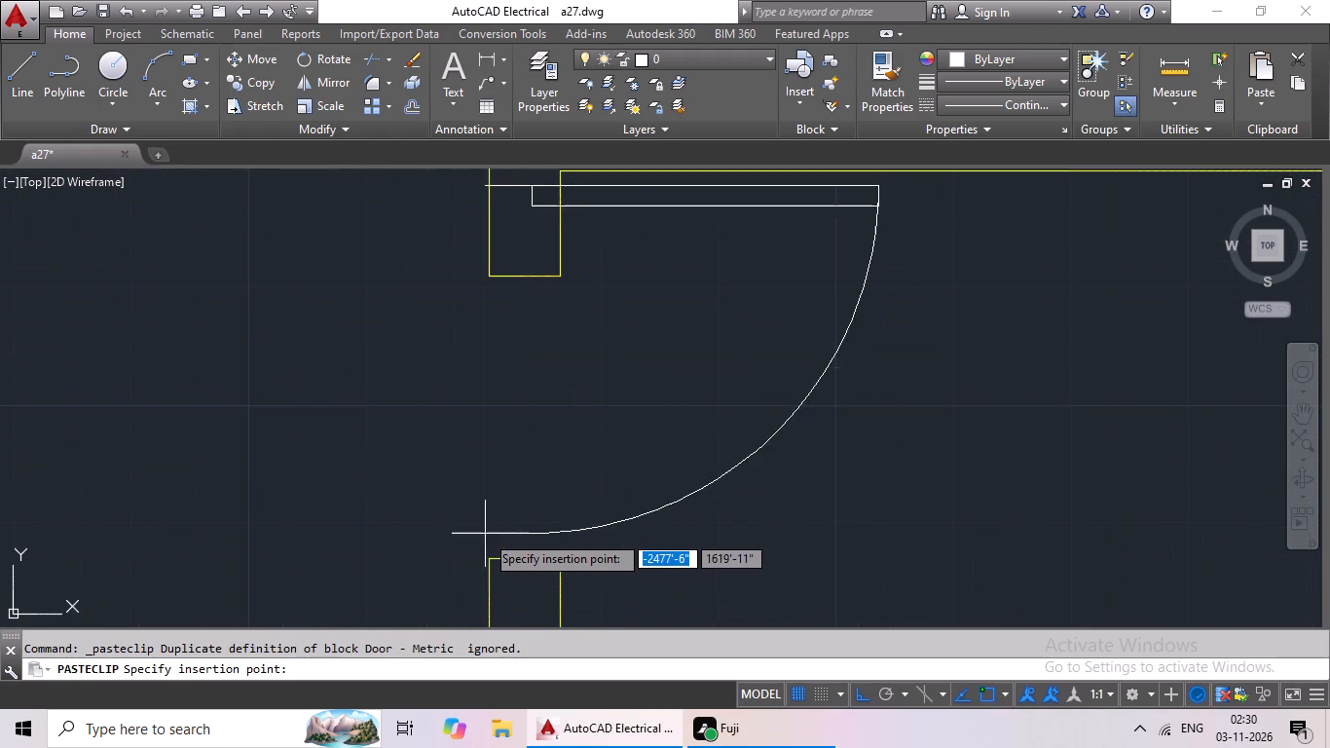
{"action": "left_click", "coordinate": [525, 560]}
{"action": "scroll", "coordinate": [680, 417], "scroll_direction": "down", "scroll_amount": 3}
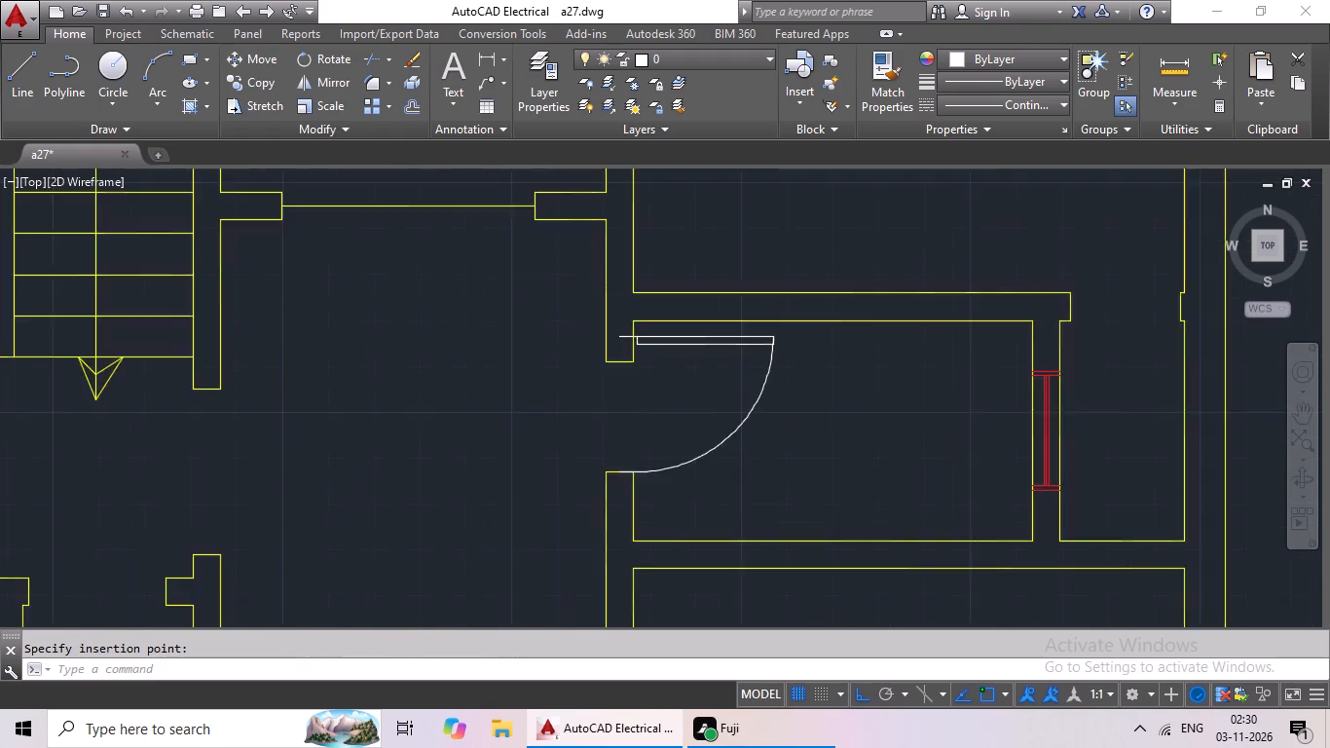
Scale the toilet door by reference from the lower jamb's midpoint so its width matches the wall opening.
{"action": "left_click", "coordinate": [693, 374]}
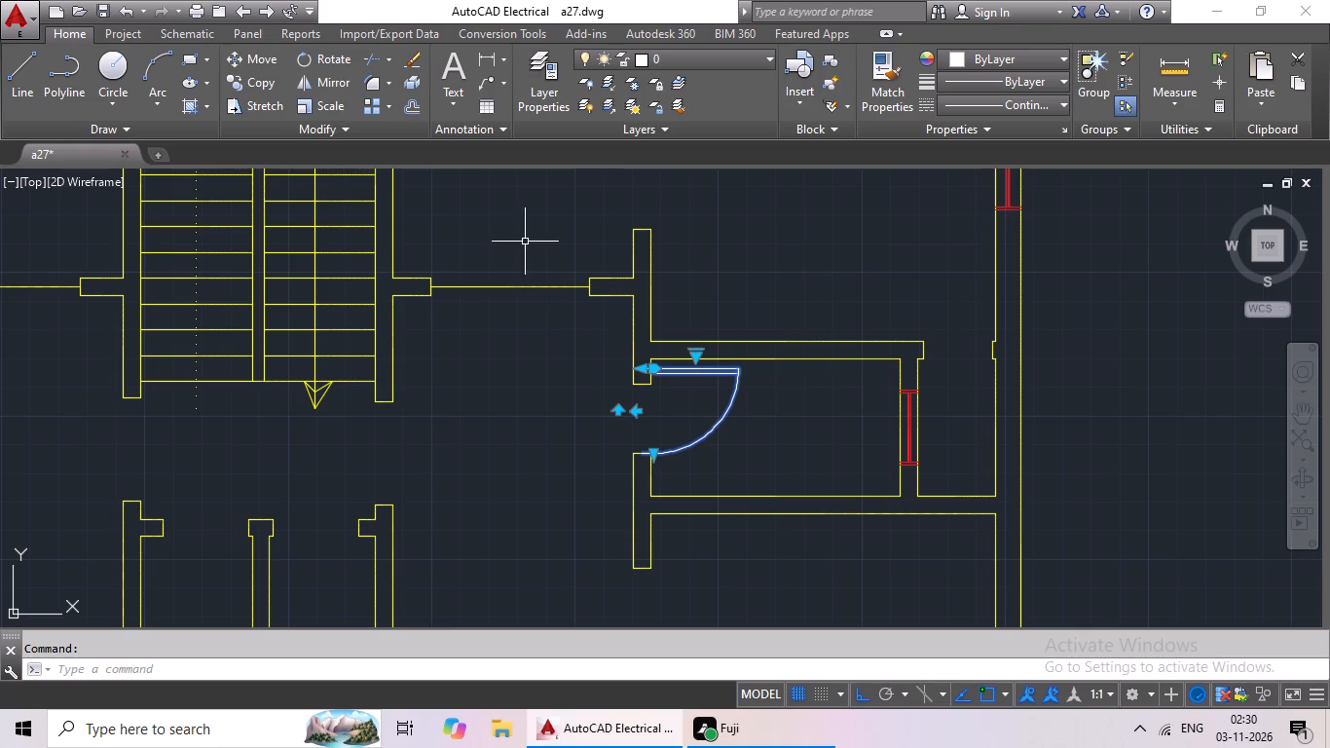
{"action": "left_click", "coordinate": [340, 107]}
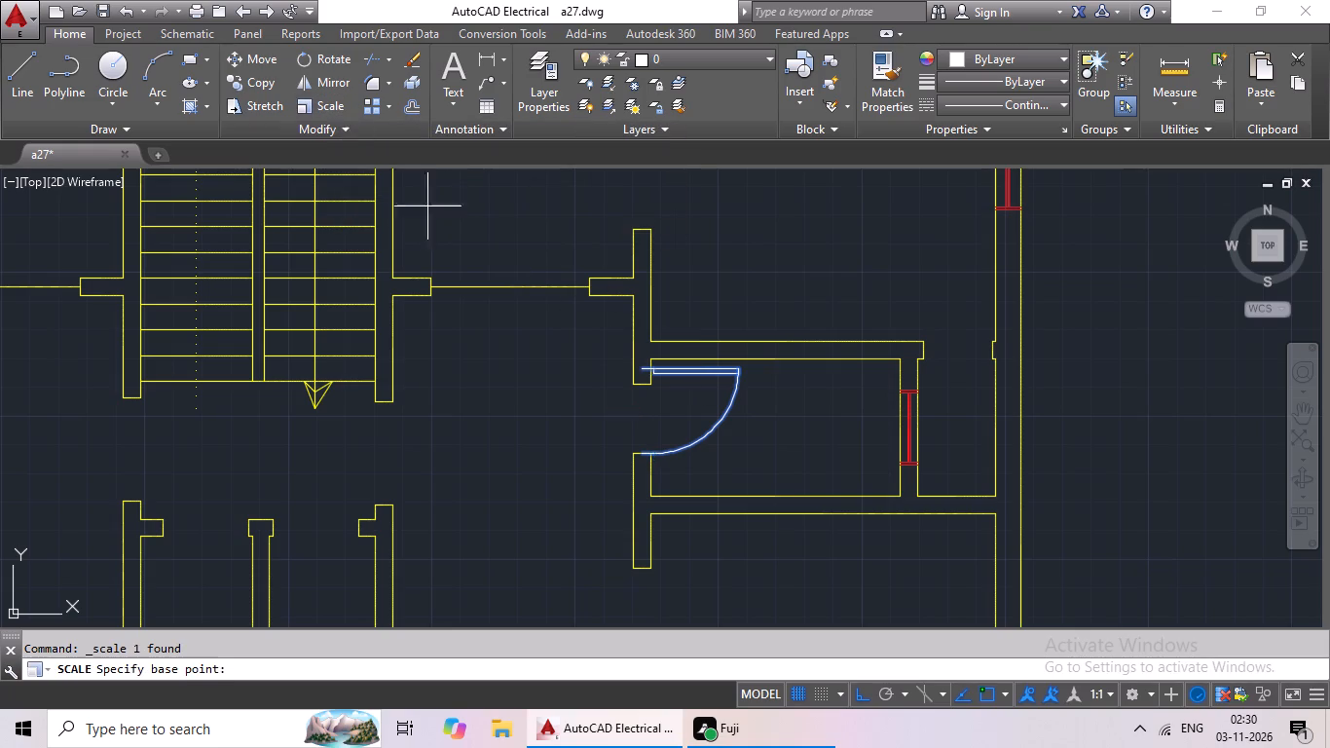
{"action": "scroll", "coordinate": [689, 471], "scroll_direction": "up", "scroll_amount": 2}
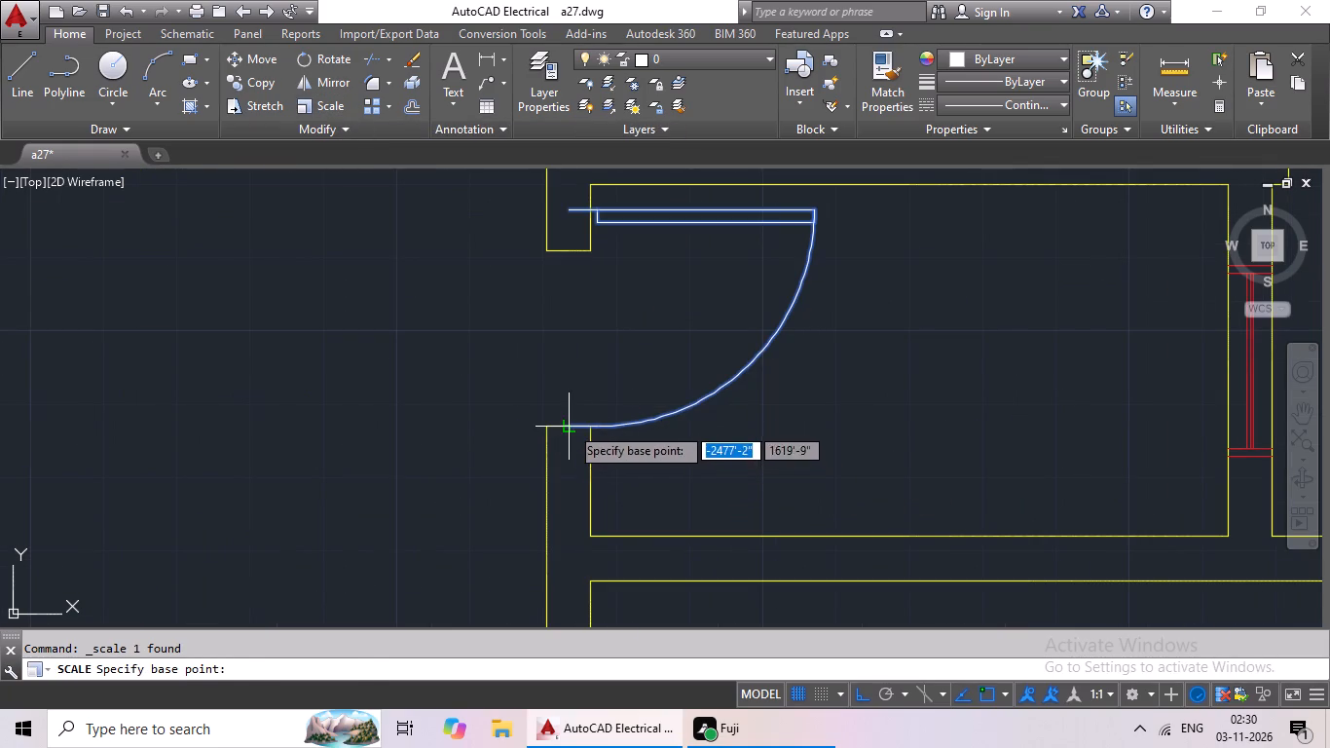
{"action": "left_click", "coordinate": [570, 426]}
{"action": "left_click", "coordinate": [325, 666]}
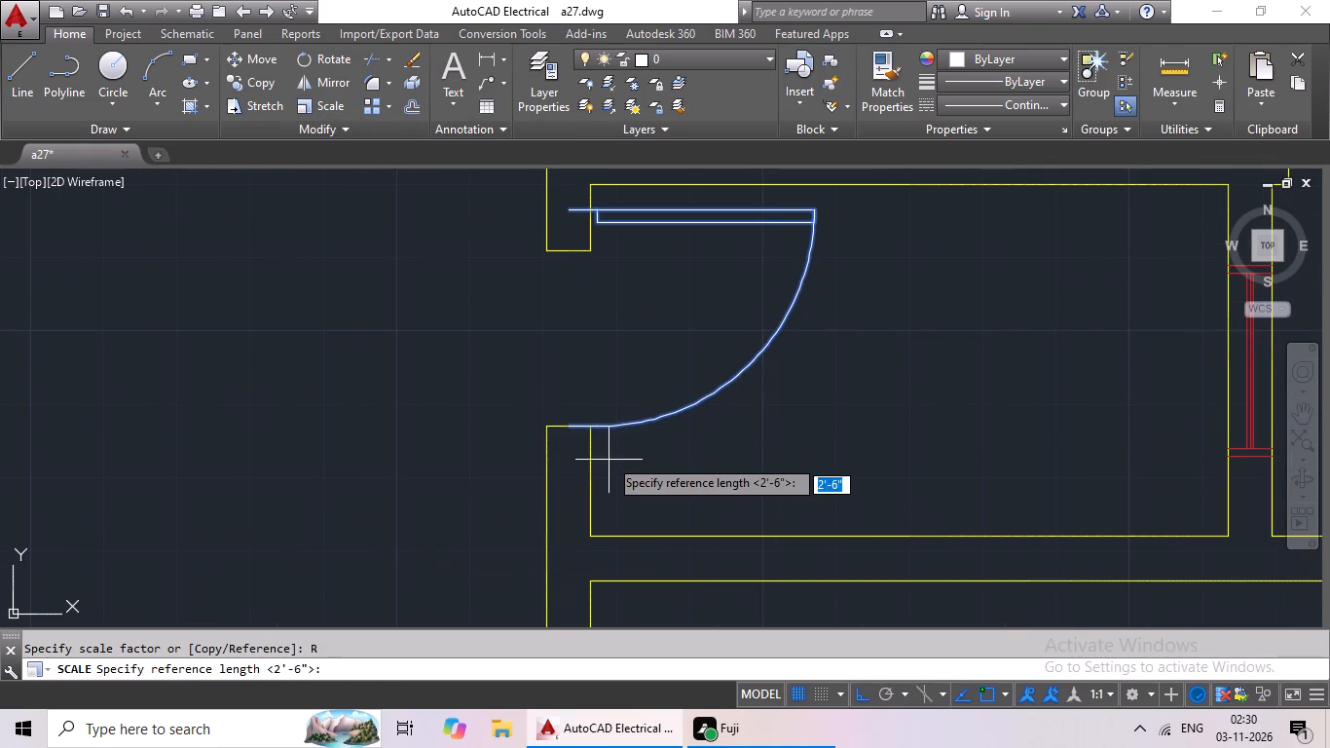
{"action": "left_click", "coordinate": [568, 429]}
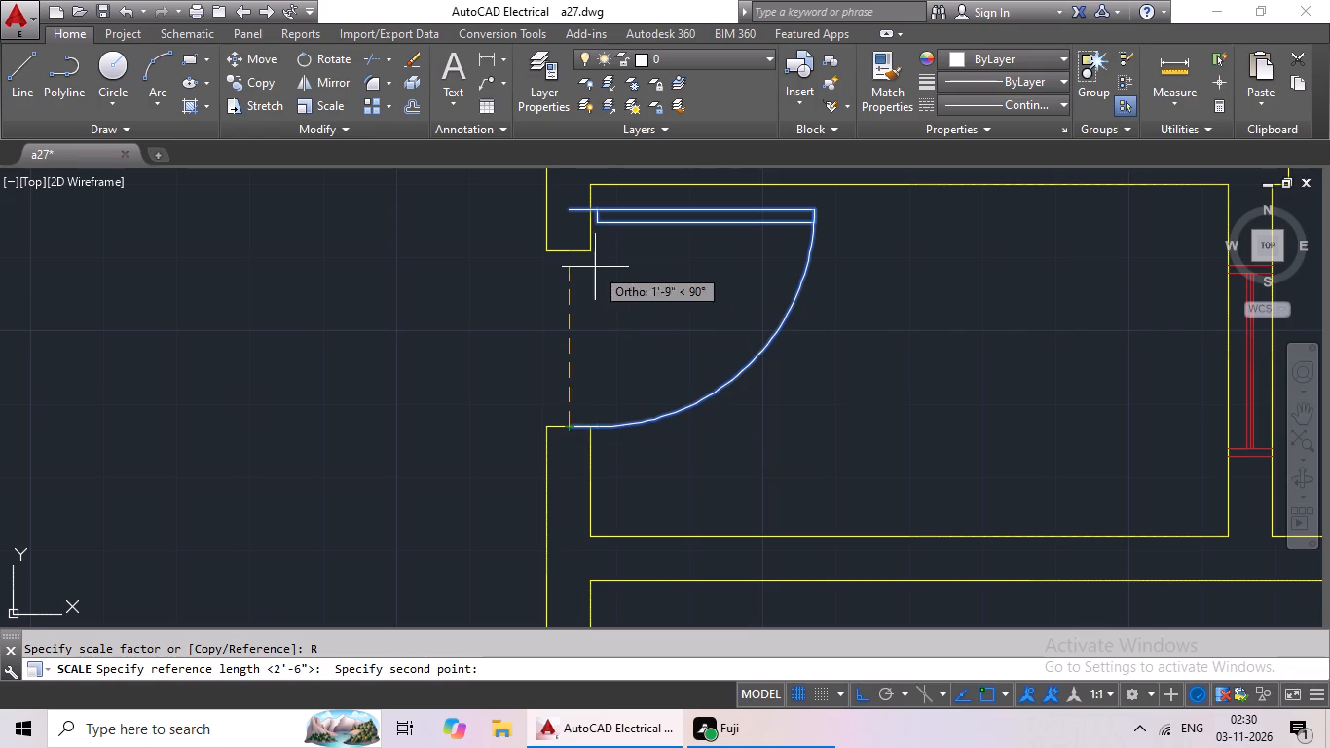
{"action": "left_click", "coordinate": [572, 208]}
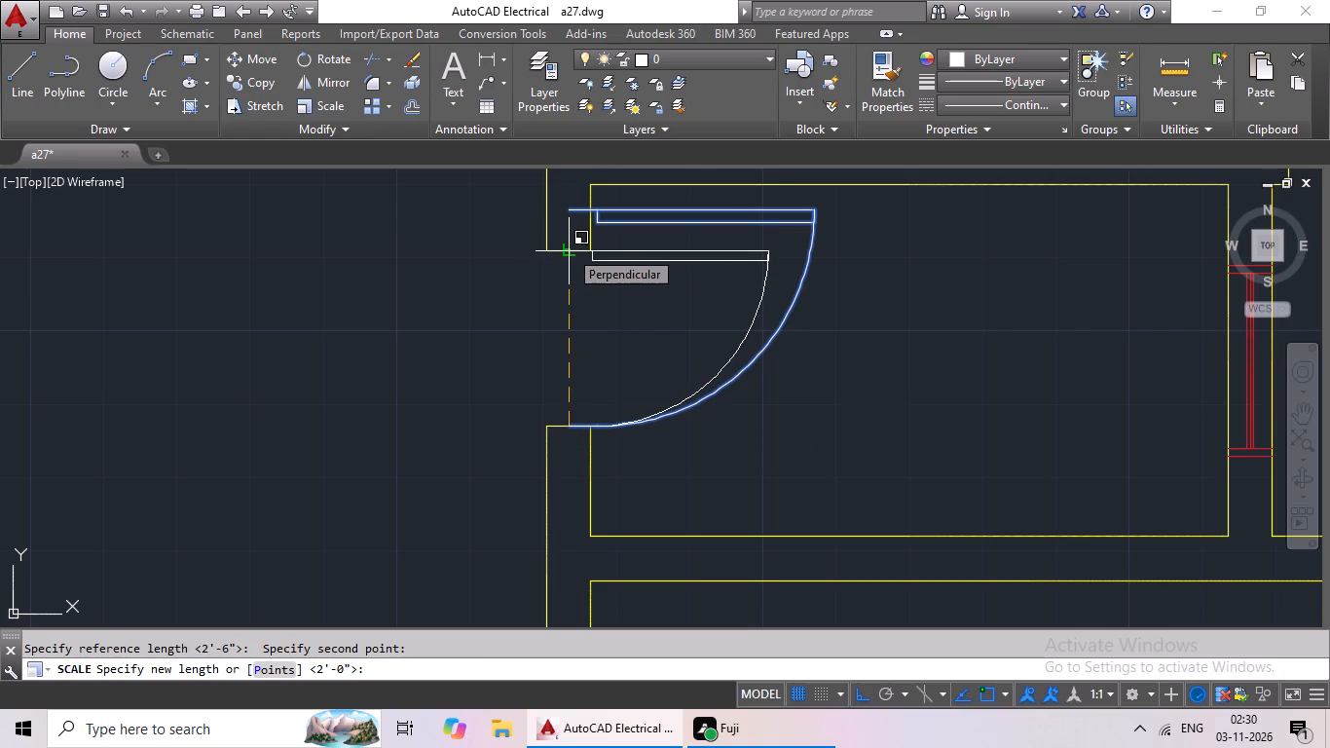
{"action": "left_click", "coordinate": [570, 248]}
{"action": "scroll", "coordinate": [756, 312], "scroll_direction": "down", "scroll_amount": 3}
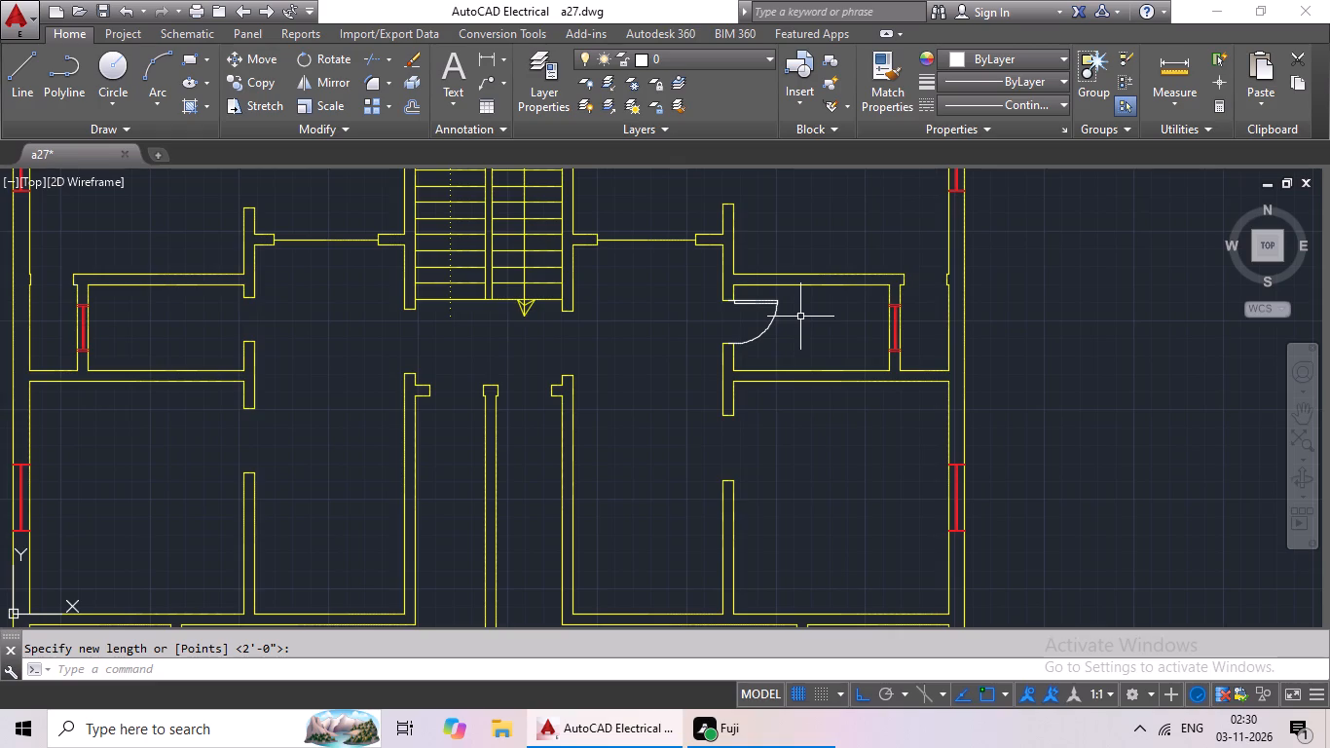
Compare the door positions in the second floor plan with the new plan and the spare door blocks.
{"action": "scroll", "coordinate": [868, 288], "scroll_direction": "down", "scroll_amount": 1}
{"action": "middle_click_drag", "start_coordinate": [950, 304], "coordinate": [790, 317]}
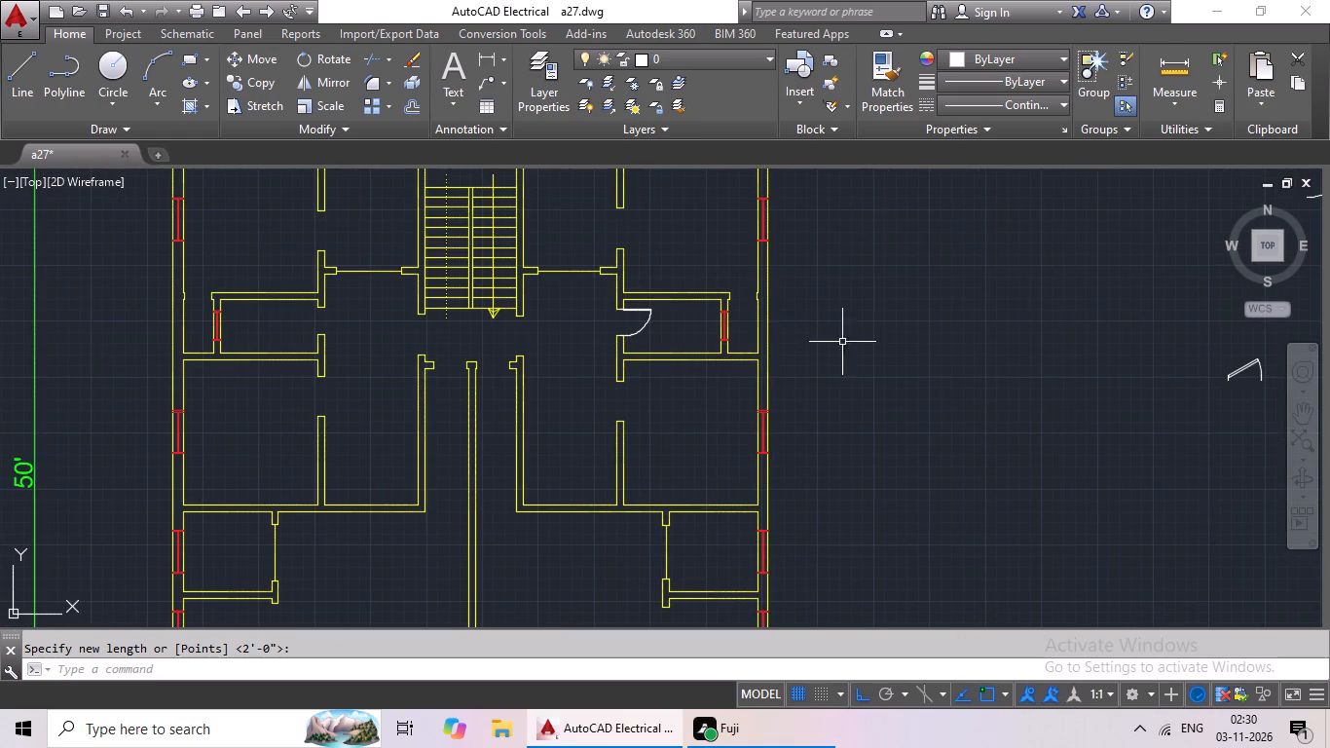
{"action": "scroll", "coordinate": [835, 332], "scroll_direction": "down", "scroll_amount": 1}
{"action": "middle_click_drag", "start_coordinate": [904, 335], "coordinate": [895, 340]}
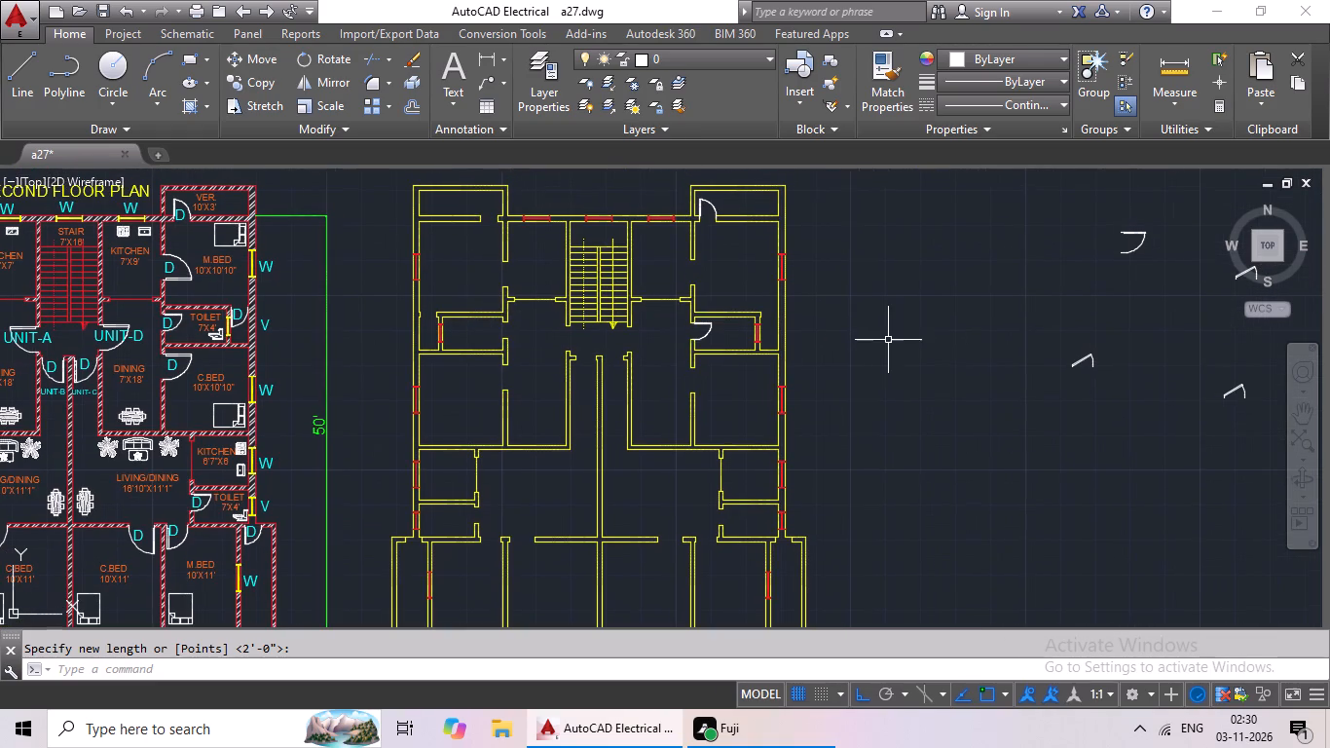
{"action": "scroll", "coordinate": [884, 340], "scroll_direction": "down", "scroll_amount": 1}
{"action": "middle_click_drag", "start_coordinate": [925, 340], "coordinate": [820, 364]}
{"action": "middle_click_drag", "start_coordinate": [831, 368], "coordinate": [931, 355]}
{"action": "middle_click_drag", "start_coordinate": [868, 398], "coordinate": [803, 415]}
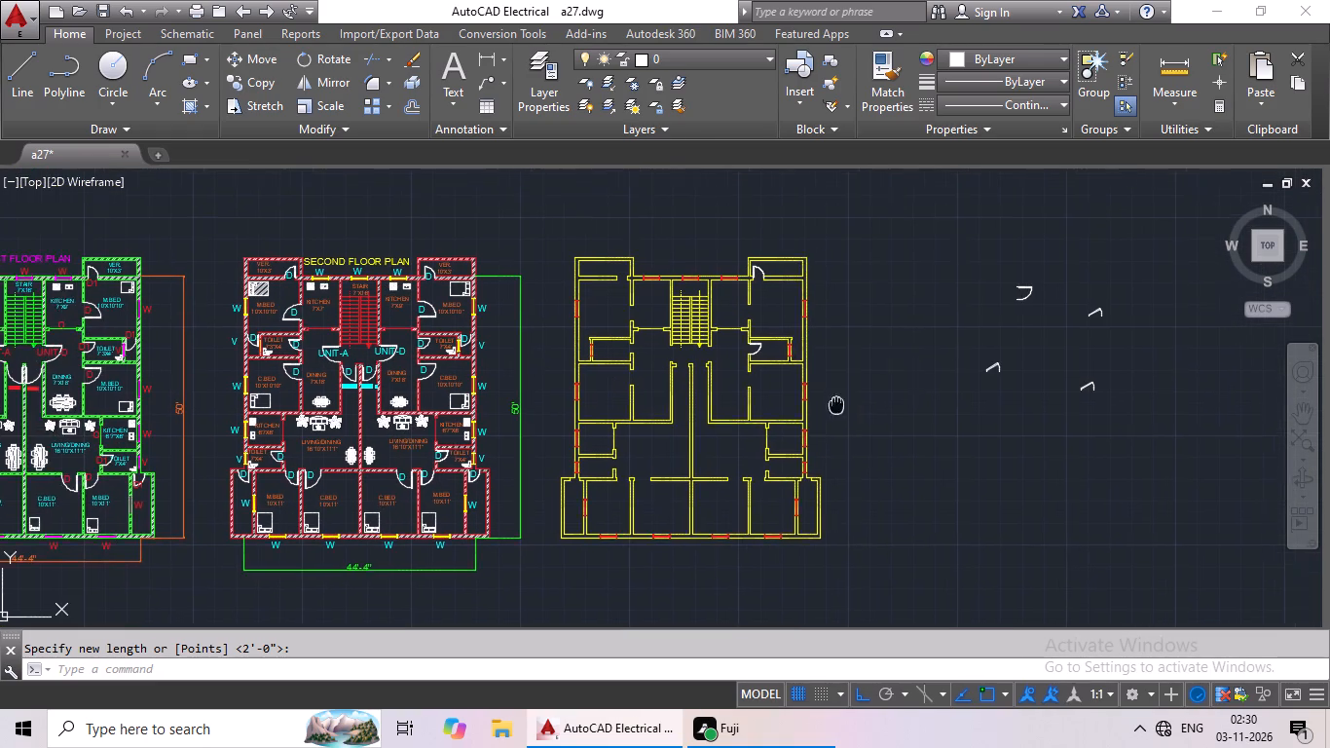
{"action": "middle_click_drag", "start_coordinate": [803, 415], "coordinate": [773, 429]}
{"action": "scroll", "coordinate": [942, 309], "scroll_direction": "up", "scroll_amount": 3}
{"action": "scroll", "coordinate": [935, 321], "scroll_direction": "down", "scroll_amount": 4}
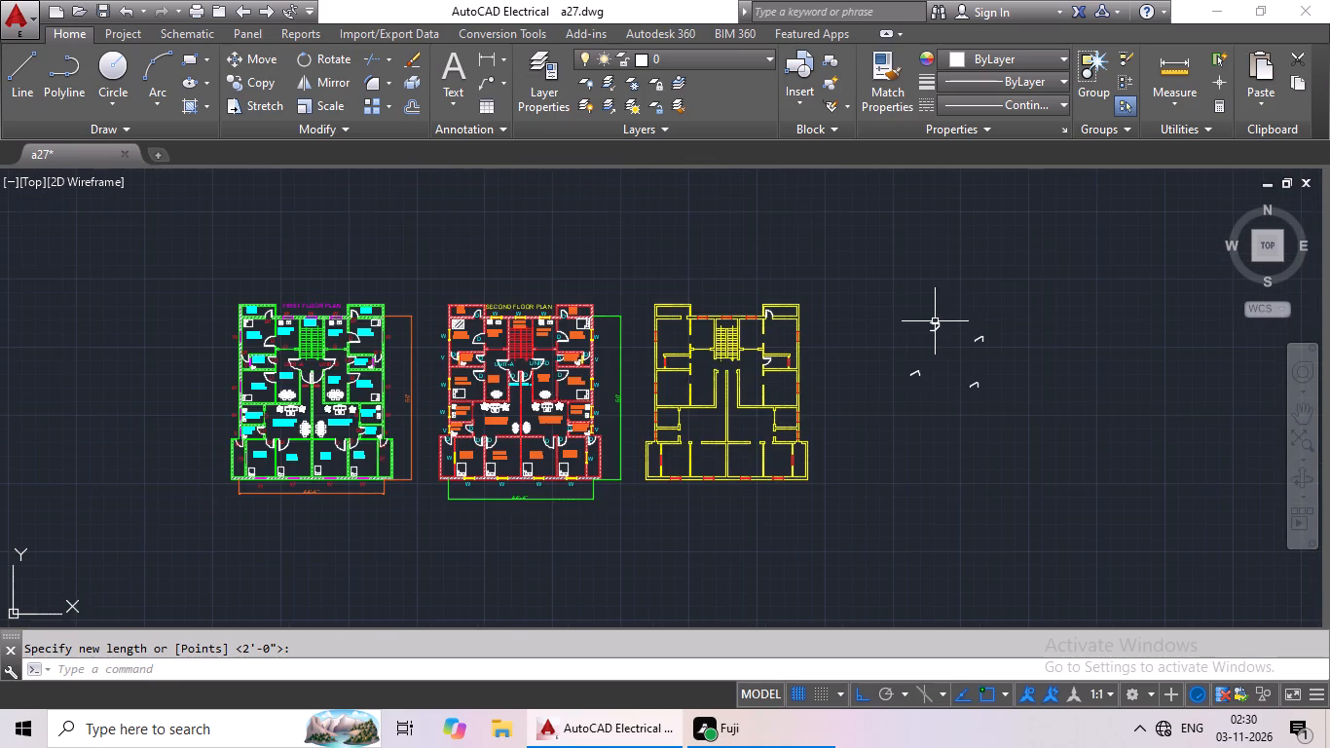
Rotate the spare 90-degree door block 180 degrees about the hinge end of its leaf.
{"action": "scroll", "coordinate": [935, 321], "scroll_direction": "up", "scroll_amount": 1}
{"action": "left_click", "coordinate": [936, 322]}
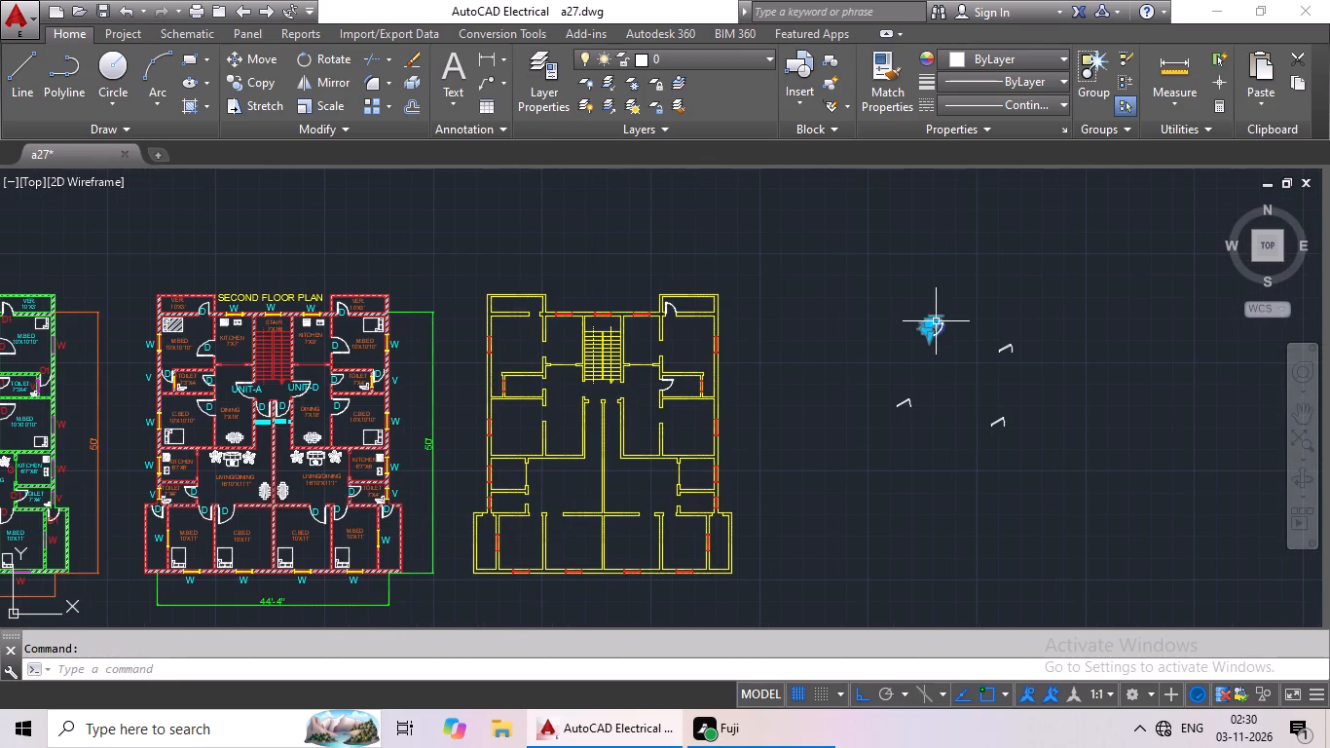
{"action": "left_click", "coordinate": [329, 57]}
{"action": "scroll", "coordinate": [931, 341], "scroll_direction": "up", "scroll_amount": 2}
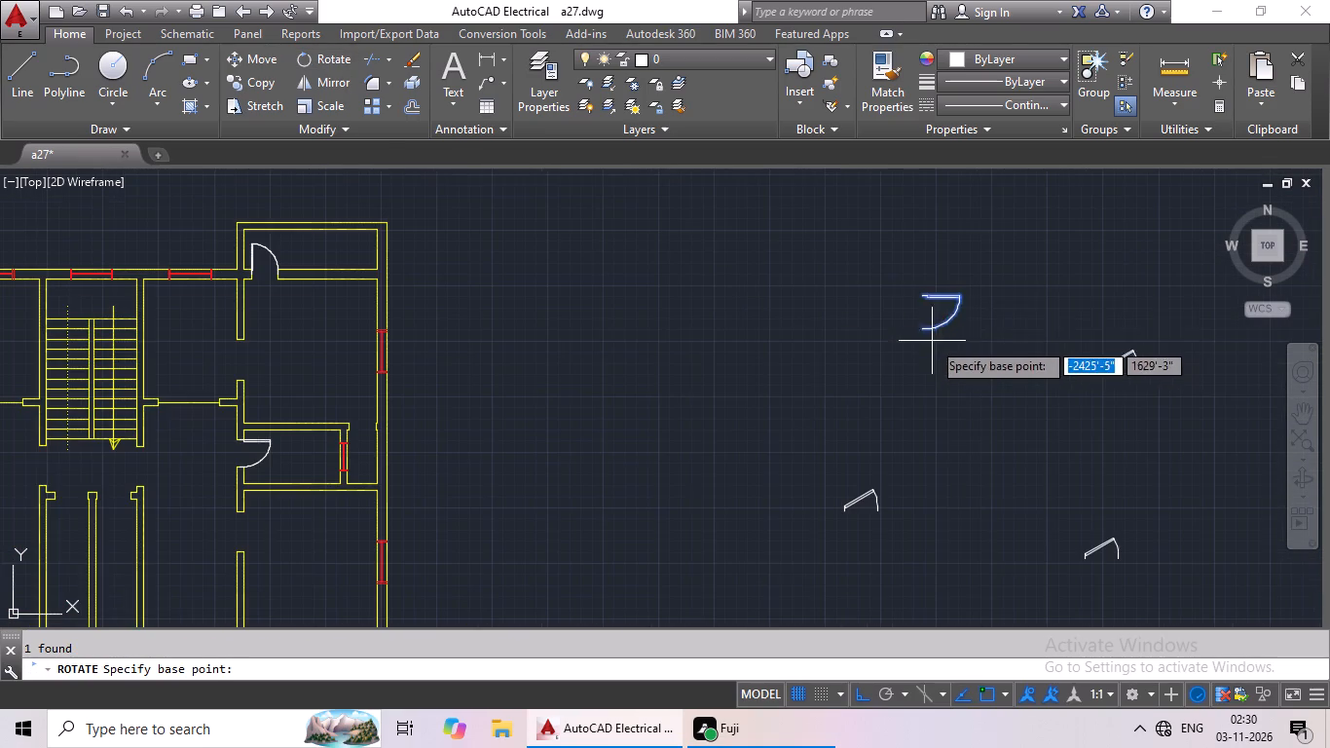
{"action": "left_click_drag", "start_coordinate": [925, 293], "coordinate": [906, 307]}
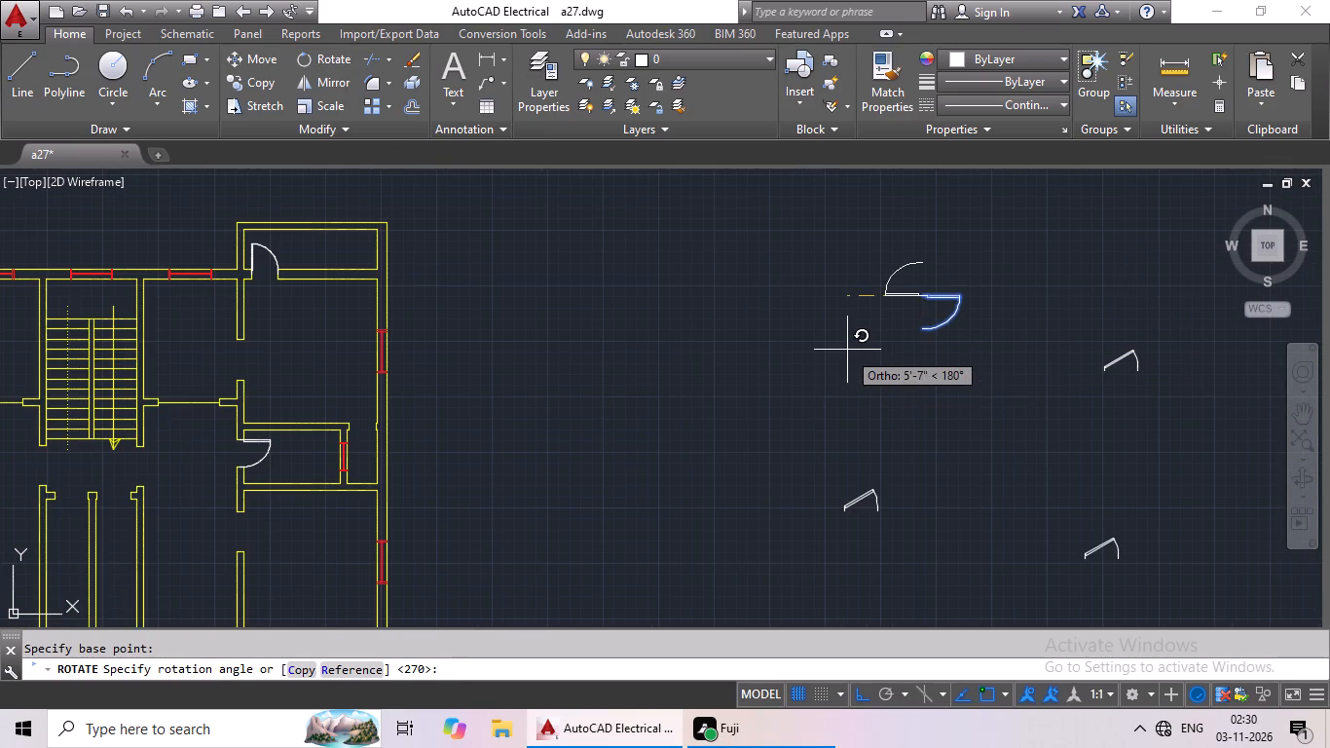
{"action": "scroll", "coordinate": [844, 343], "scroll_direction": "down", "scroll_amount": 2}
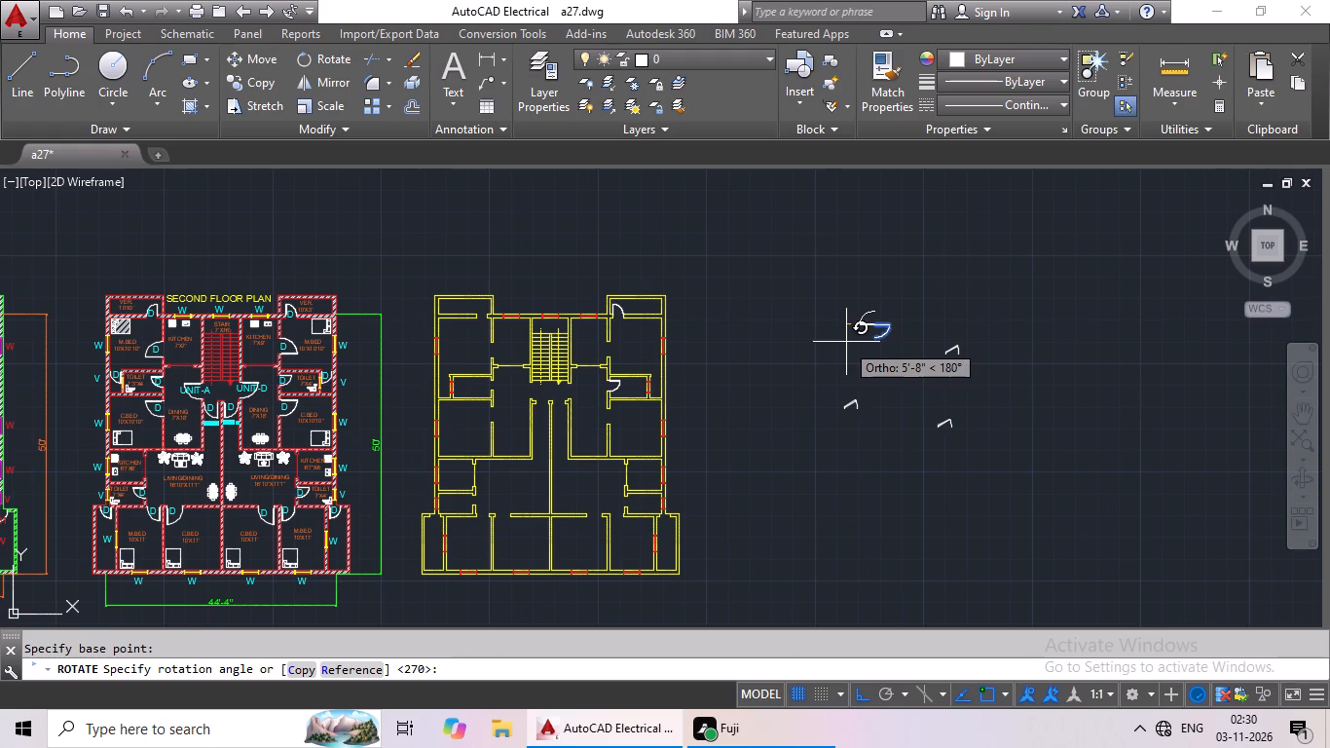
{"action": "left_click", "coordinate": [846, 342]}
Mirror the rotated spare door block about a vertical line beside it, erasing the source object.
{"action": "scroll", "coordinate": [877, 323], "scroll_direction": "up", "scroll_amount": 2}
{"action": "left_click", "coordinate": [858, 323]}
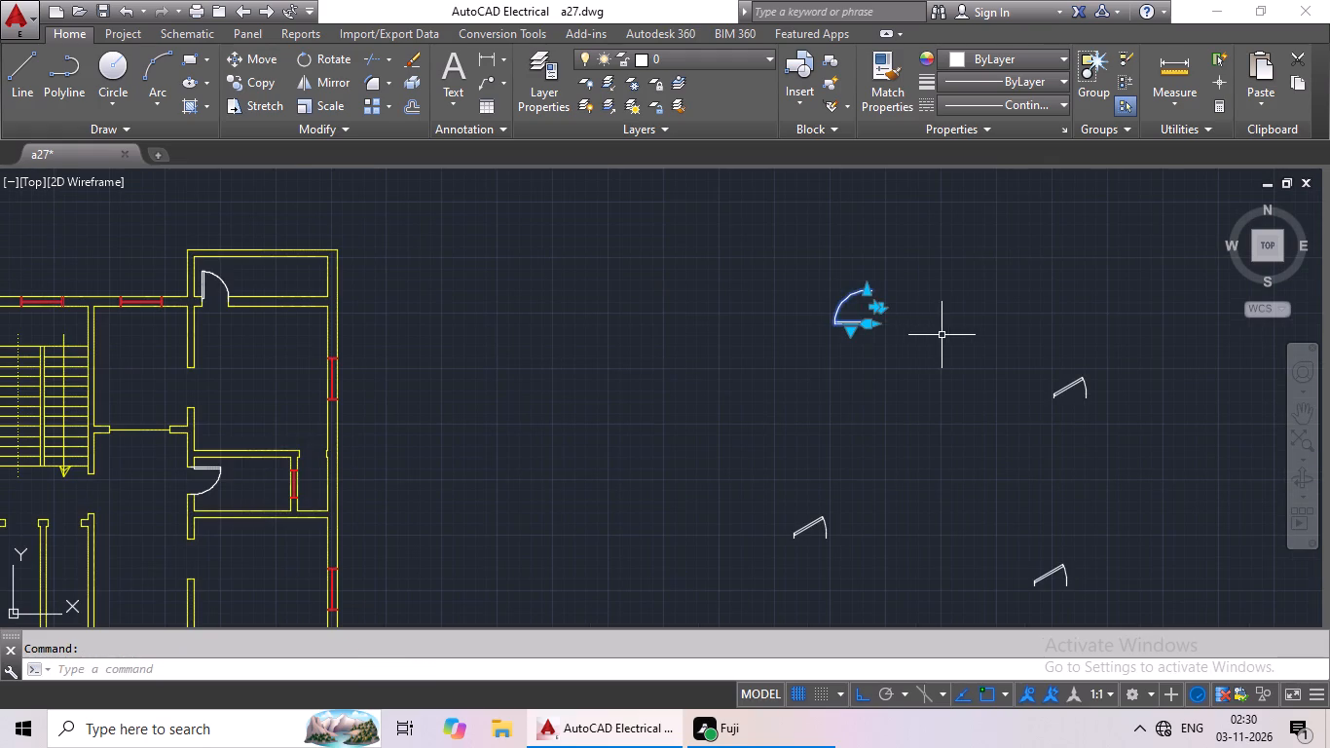
{"action": "middle_click_drag", "start_coordinate": [942, 337], "coordinate": [836, 426]}
{"action": "left_click", "coordinate": [324, 79]}
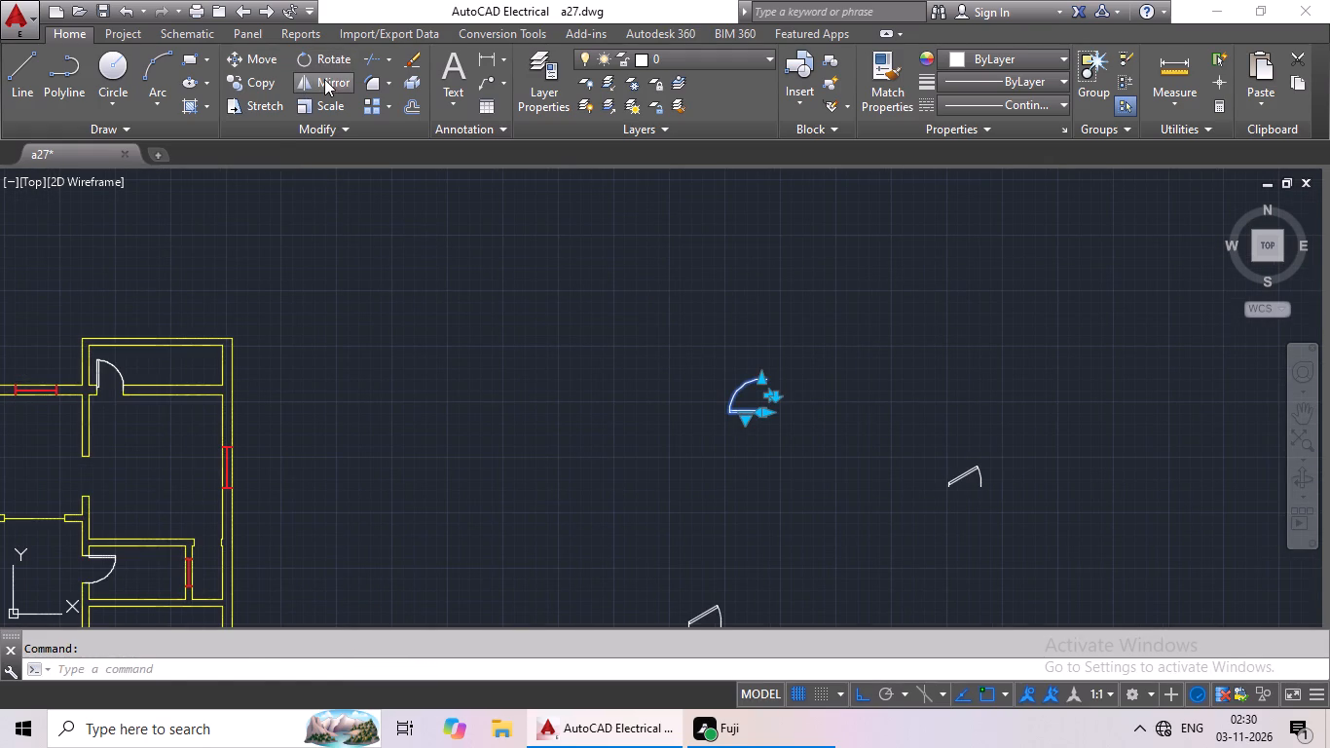
{"action": "left_click", "coordinate": [812, 414]}
{"action": "scroll", "coordinate": [828, 333], "scroll_direction": "down", "scroll_amount": 1}
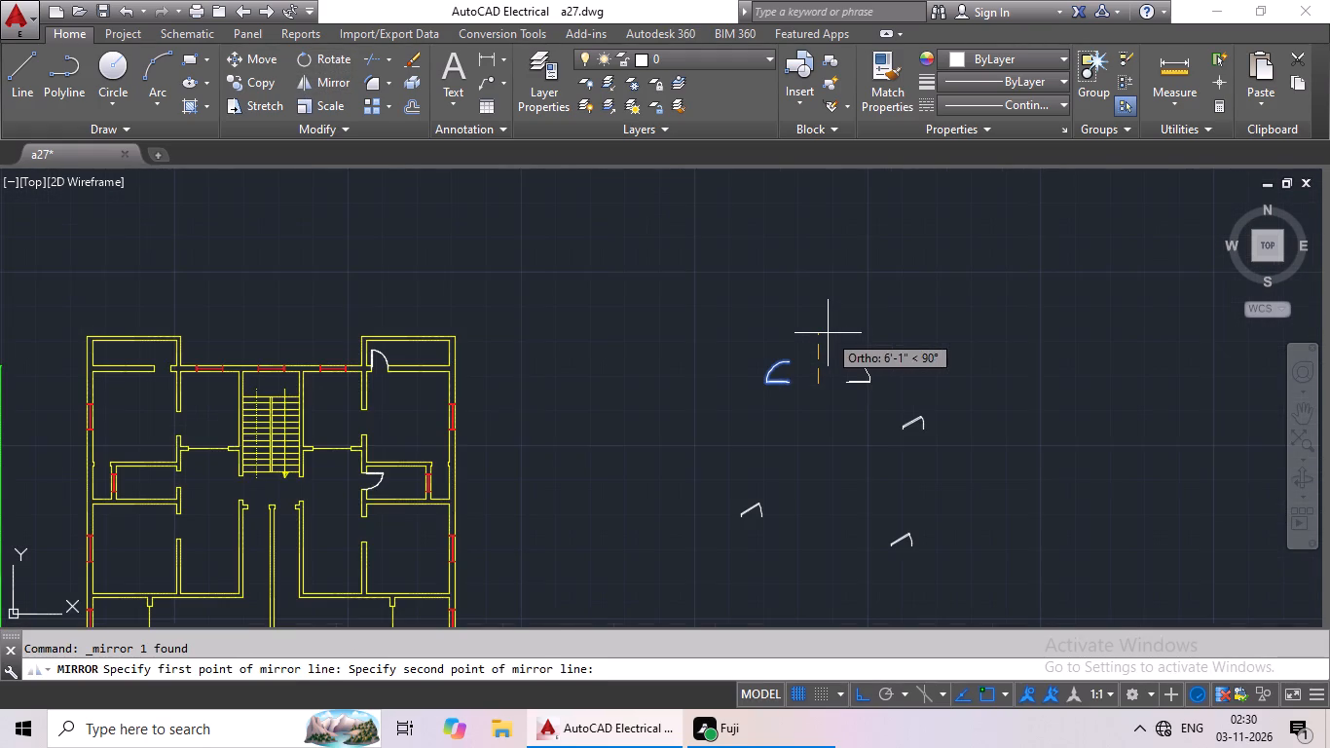
{"action": "left_click", "coordinate": [829, 332]}
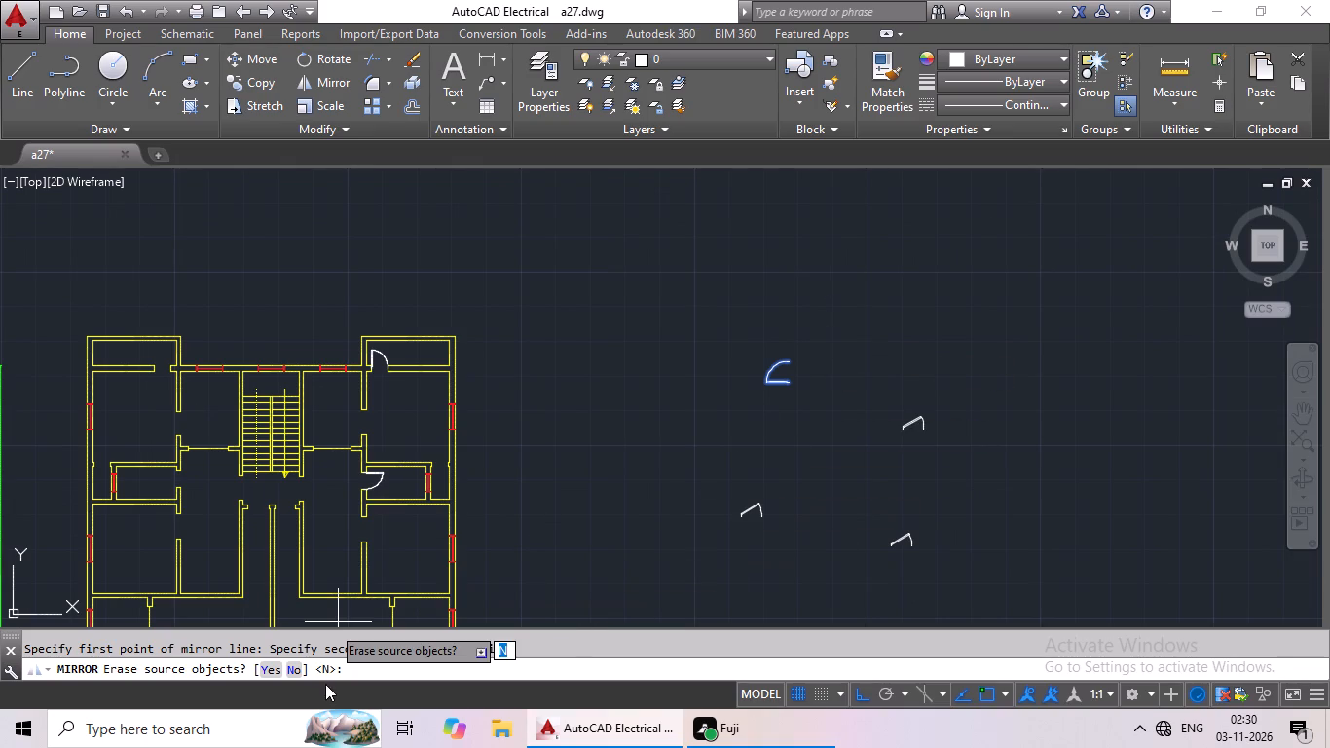
{"action": "left_click", "coordinate": [277, 672]}
{"action": "scroll", "coordinate": [712, 580], "scroll_direction": "down", "scroll_amount": 2}
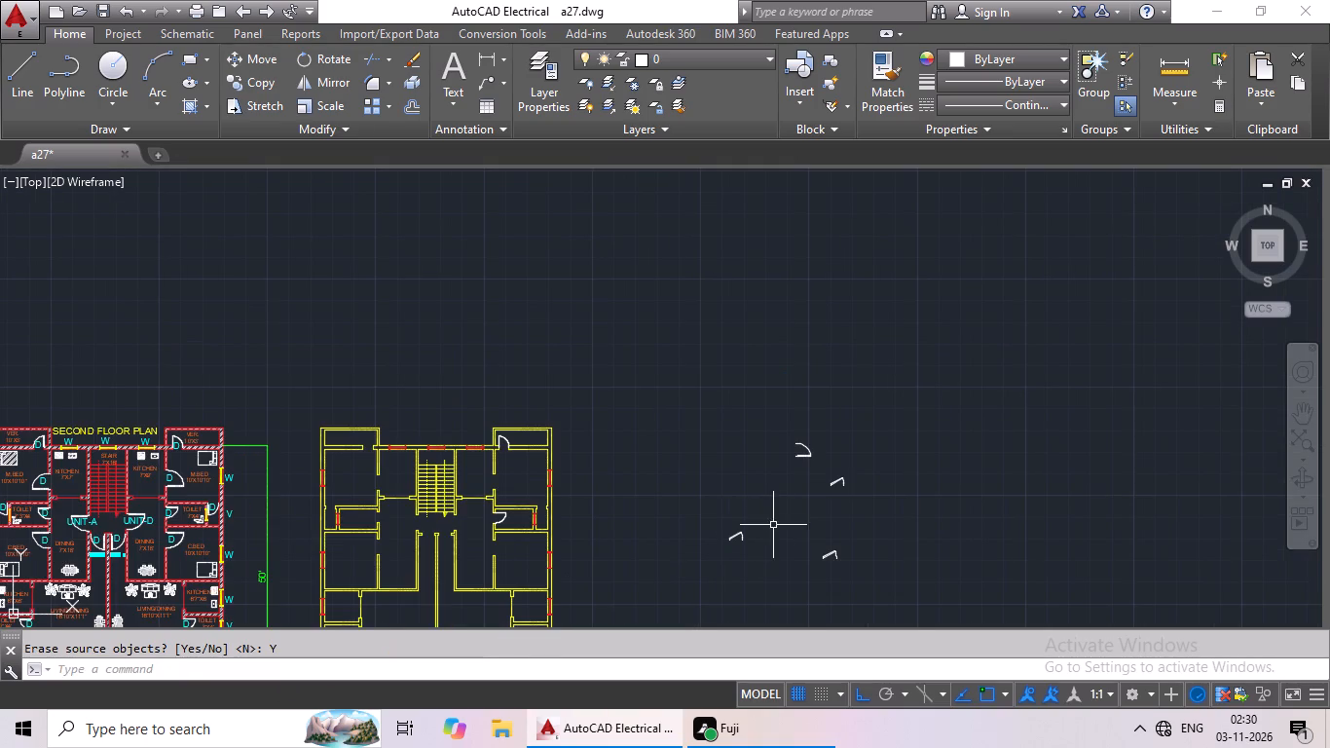
Copy the mirrored door block to the midpoint of the lower jamb of the upper-right bedroom's door opening.
{"action": "left_click", "coordinate": [801, 455]}
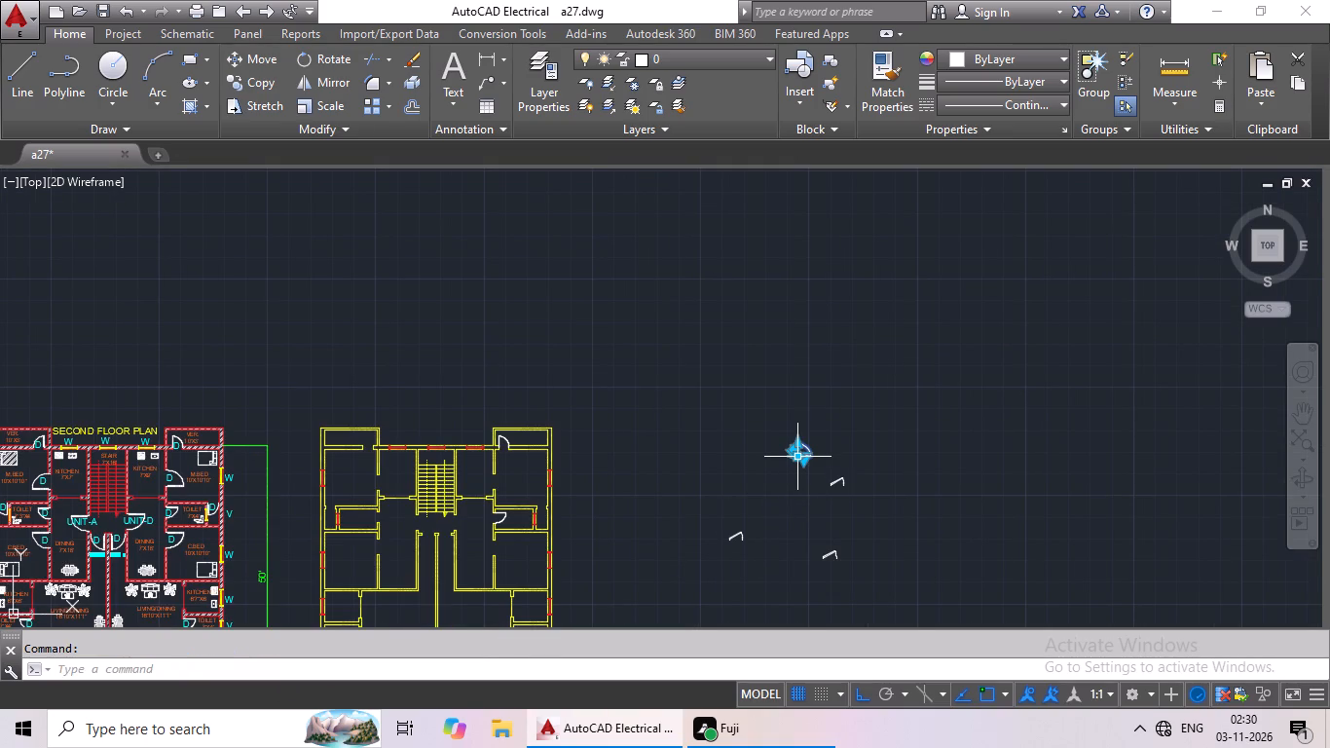
{"action": "key", "text": "ctrl+c"}
{"action": "key", "text": "ctrl+v"}
{"action": "scroll", "coordinate": [499, 496], "scroll_direction": "up", "scroll_amount": 3}
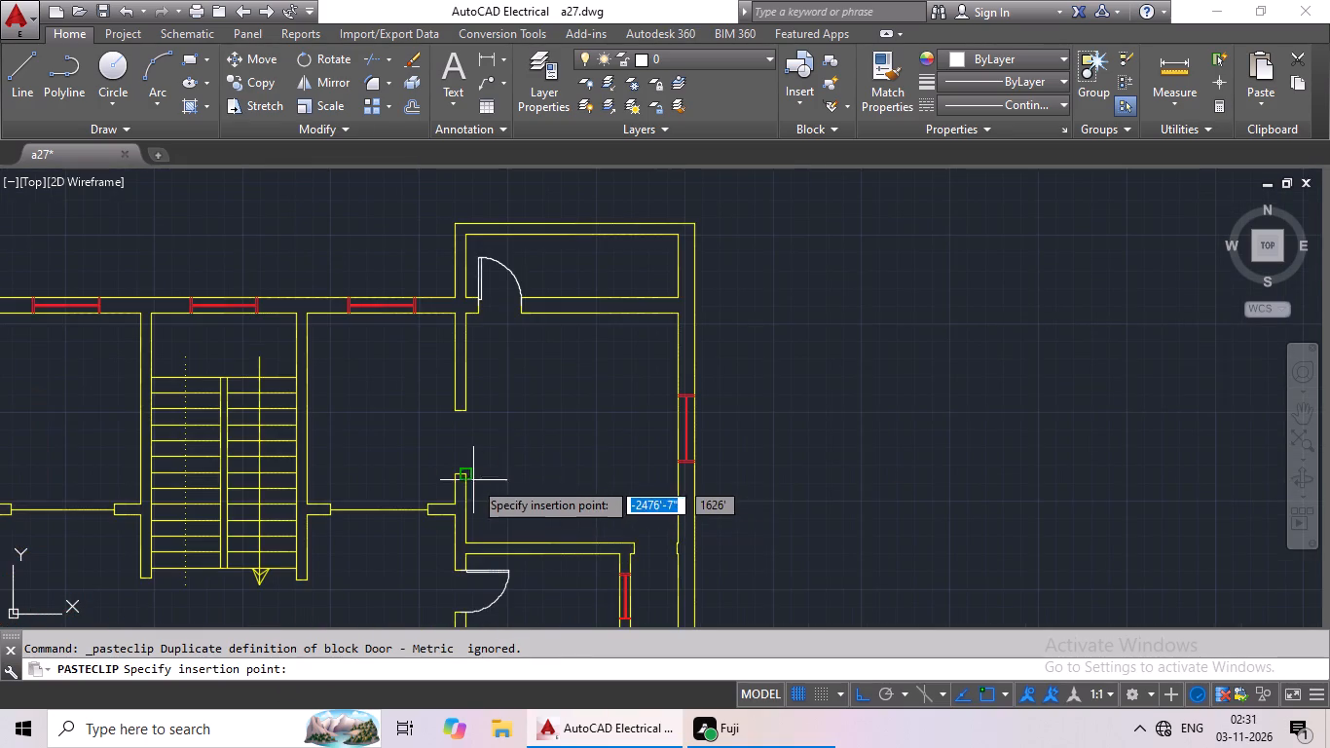
{"action": "scroll", "coordinate": [472, 479], "scroll_direction": "up", "scroll_amount": 3}
{"action": "left_click", "coordinate": [420, 462]}
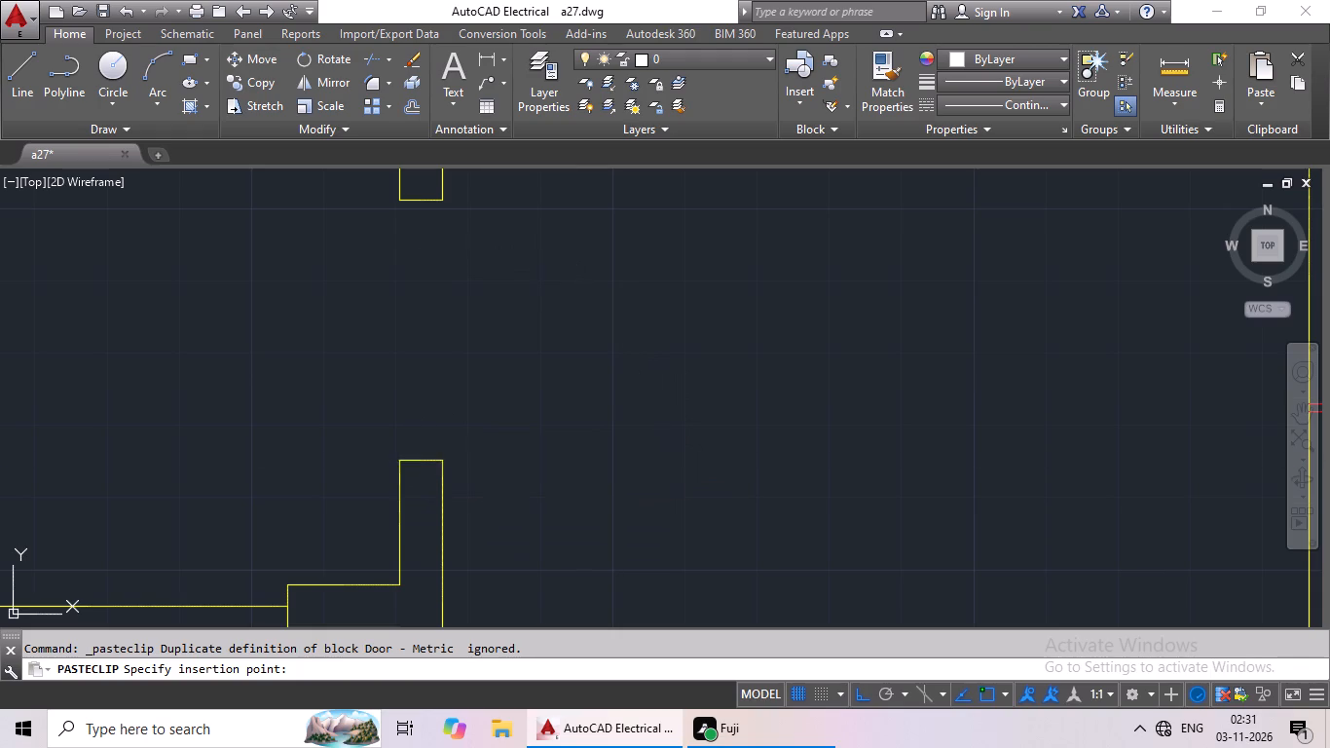
Scale the bedroom door by reference from the lower jamb's midpoint so its swing meets the upper jamb's midpoint.
{"action": "left_click", "coordinate": [575, 450]}
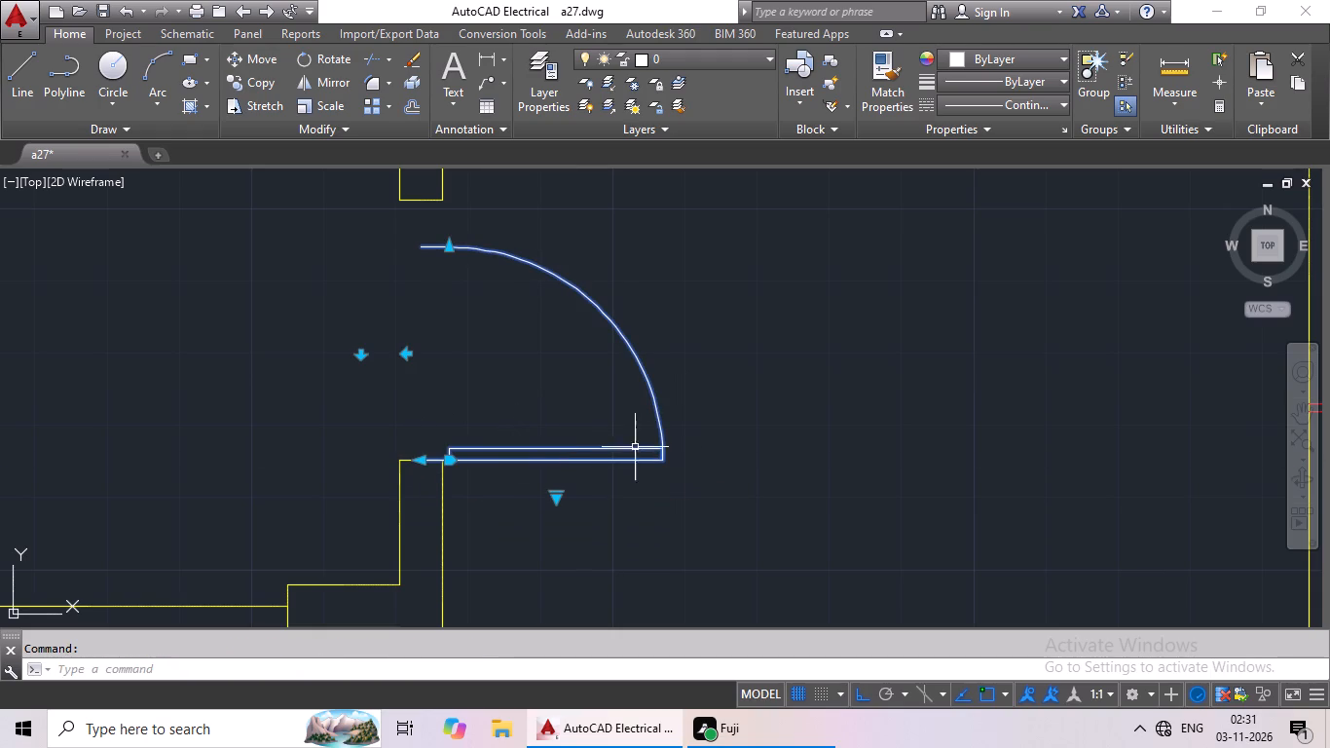
{"action": "left_click", "coordinate": [316, 107]}
{"action": "scroll", "coordinate": [395, 386], "scroll_direction": "up", "scroll_amount": 1}
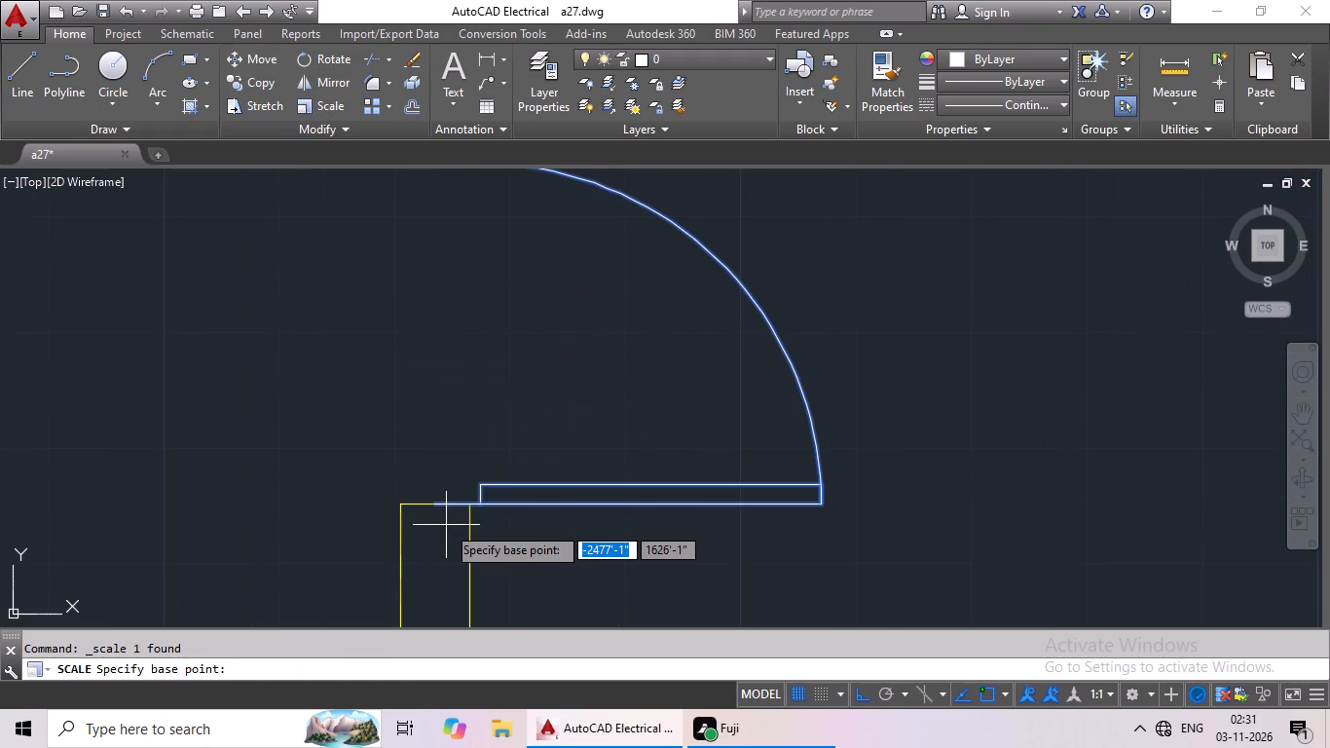
{"action": "left_click_drag", "start_coordinate": [431, 501], "coordinate": [437, 483]}
{"action": "left_click", "coordinate": [339, 662]}
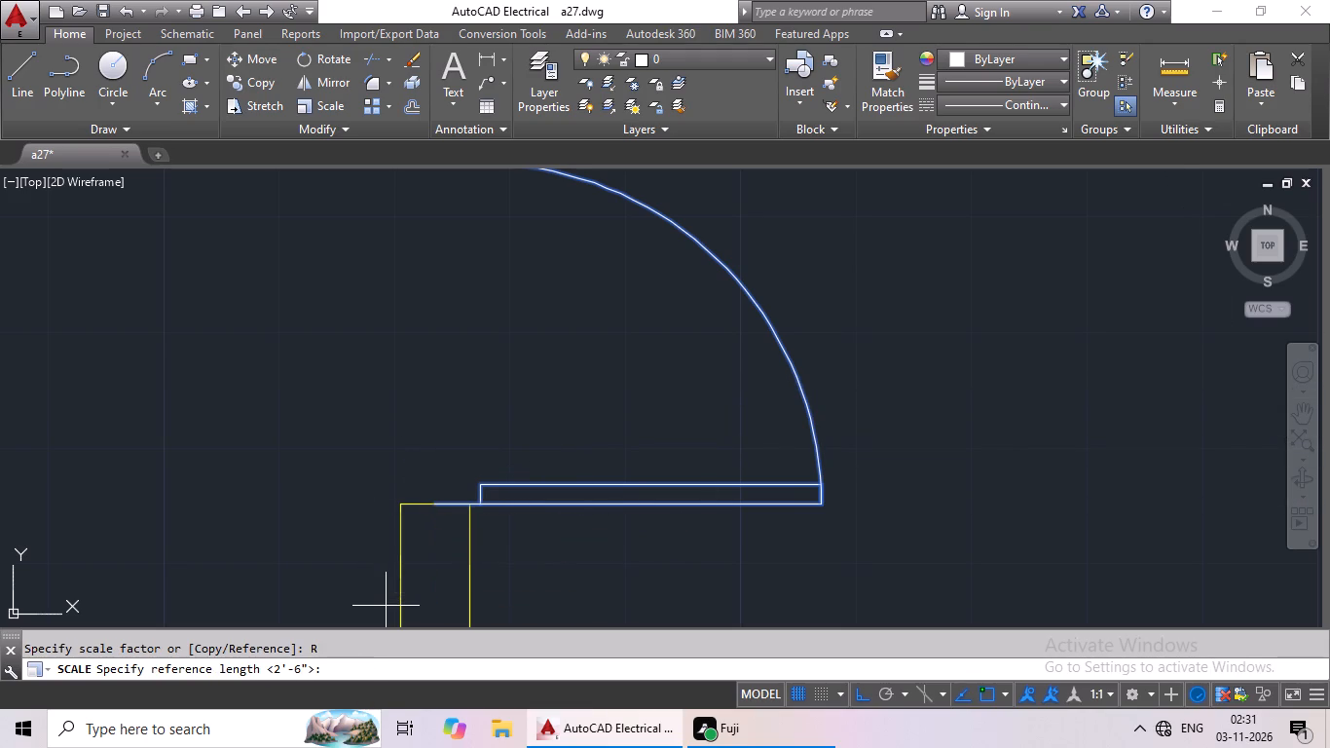
{"action": "left_click_drag", "start_coordinate": [436, 506], "coordinate": [444, 473]}
{"action": "middle_click_drag", "start_coordinate": [468, 335], "coordinate": [472, 518]}
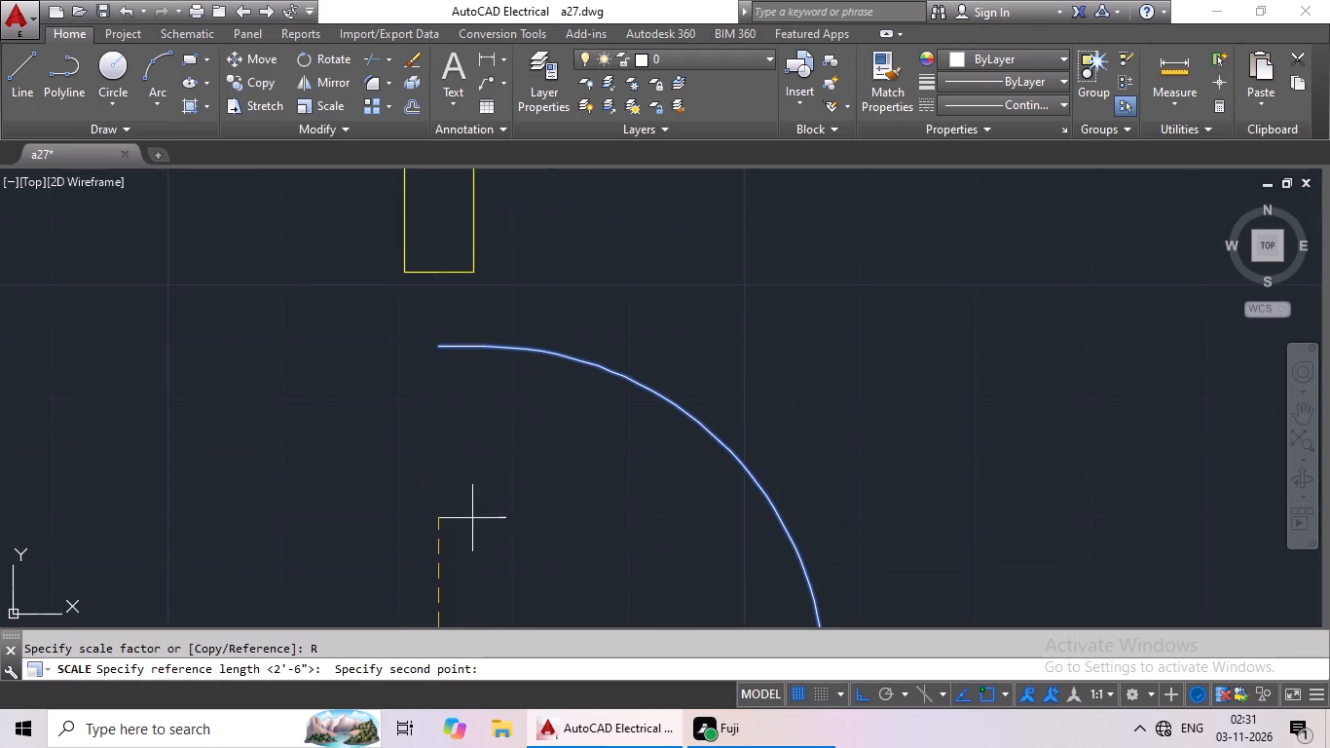
{"action": "left_click", "coordinate": [443, 344]}
{"action": "left_click", "coordinate": [439, 272]}
{"action": "scroll", "coordinate": [760, 323], "scroll_direction": "down", "scroll_amount": 5}
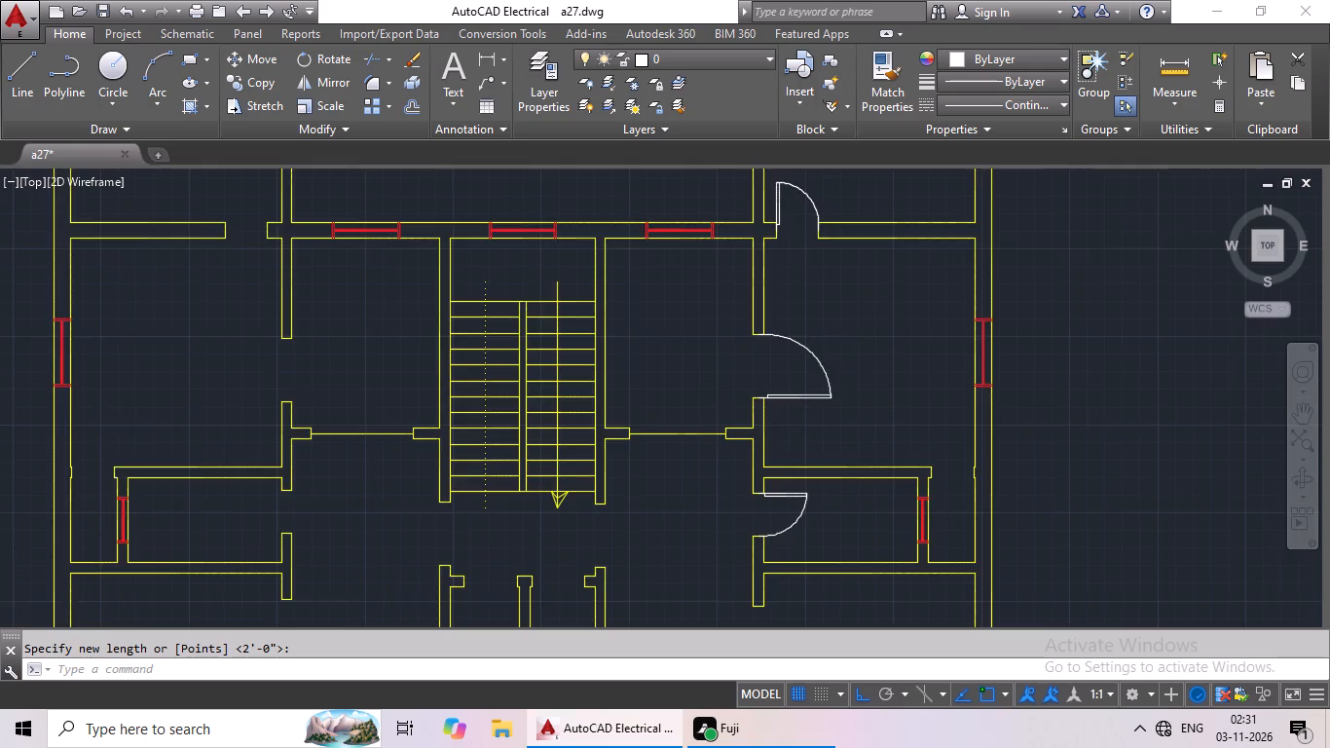
Rotate the spare 90-degree door block 90 degrees clockwise about the free end of its swing arc.
{"action": "scroll", "coordinate": [891, 360], "scroll_direction": "down", "scroll_amount": 1}
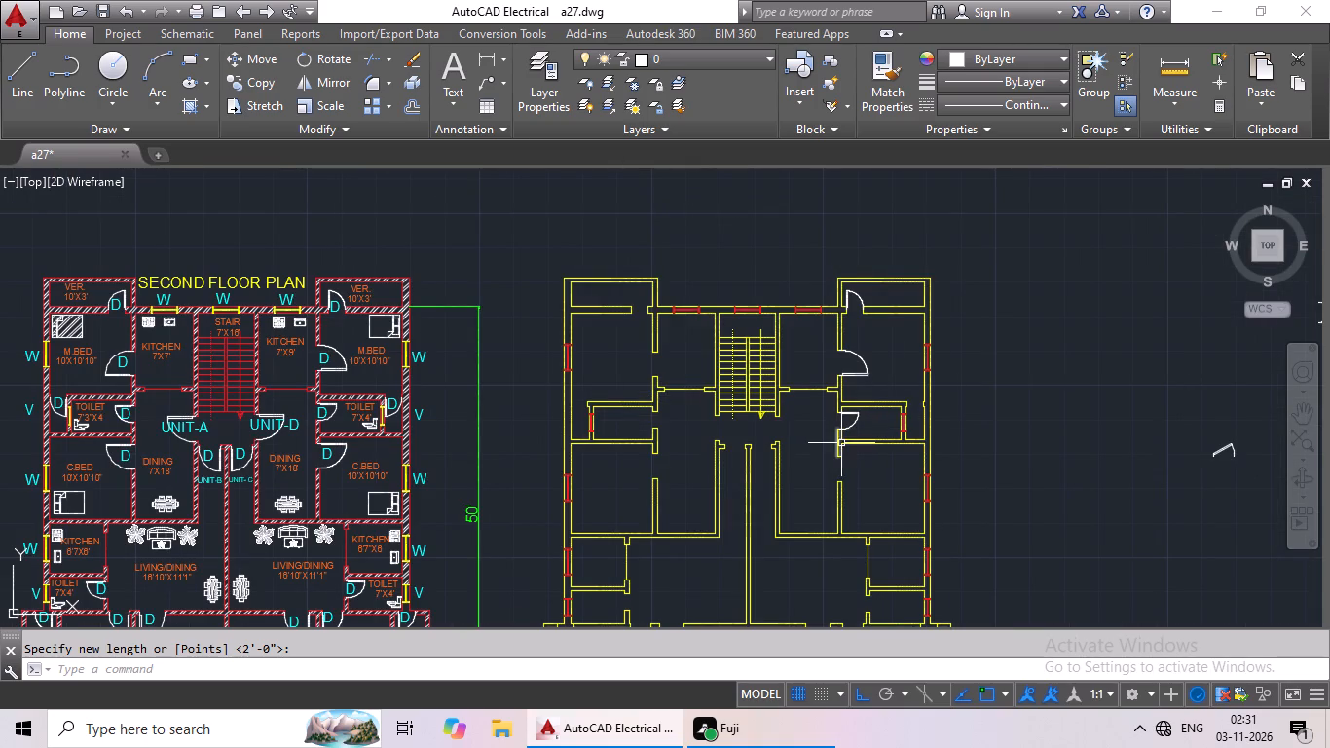
{"action": "middle_click_drag", "start_coordinate": [983, 375], "coordinate": [786, 392]}
{"action": "scroll", "coordinate": [883, 388], "scroll_direction": "down", "scroll_amount": 1}
{"action": "middle_click_drag", "start_coordinate": [910, 375], "coordinate": [827, 392]}
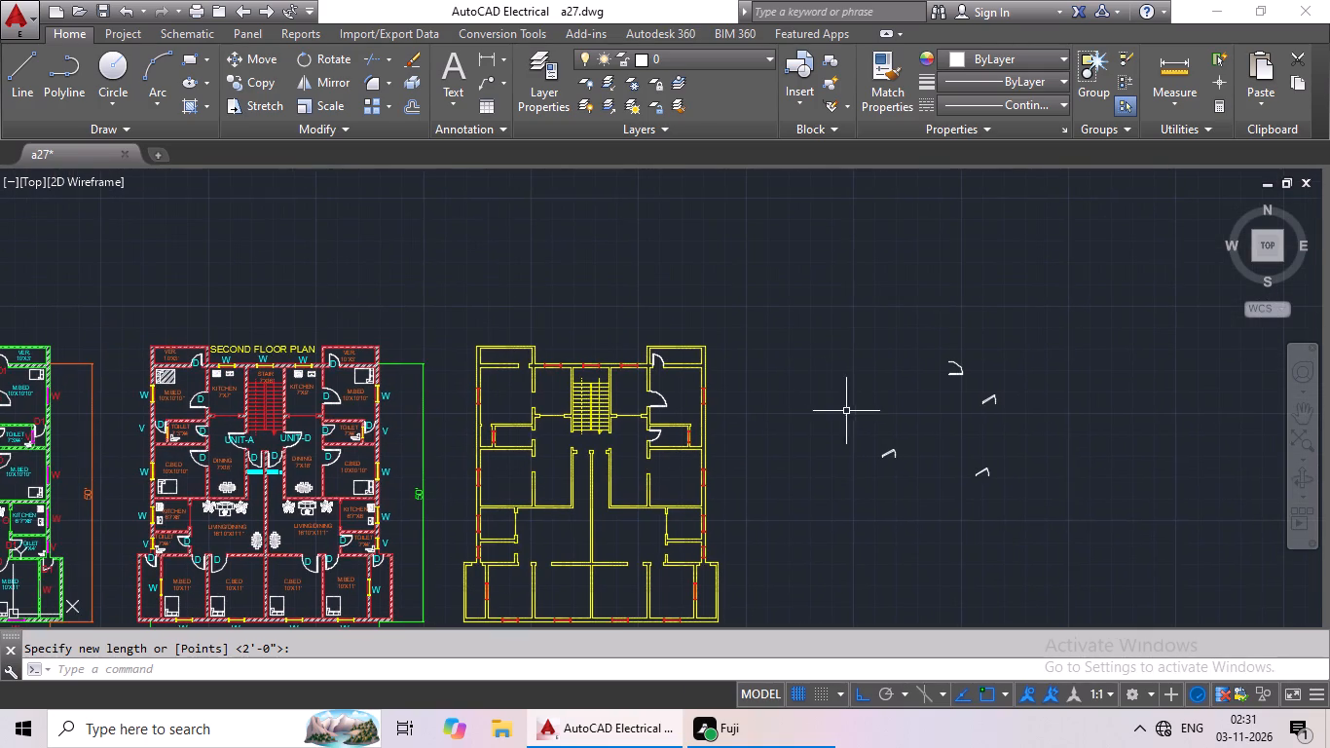
{"action": "left_click", "coordinate": [959, 371]}
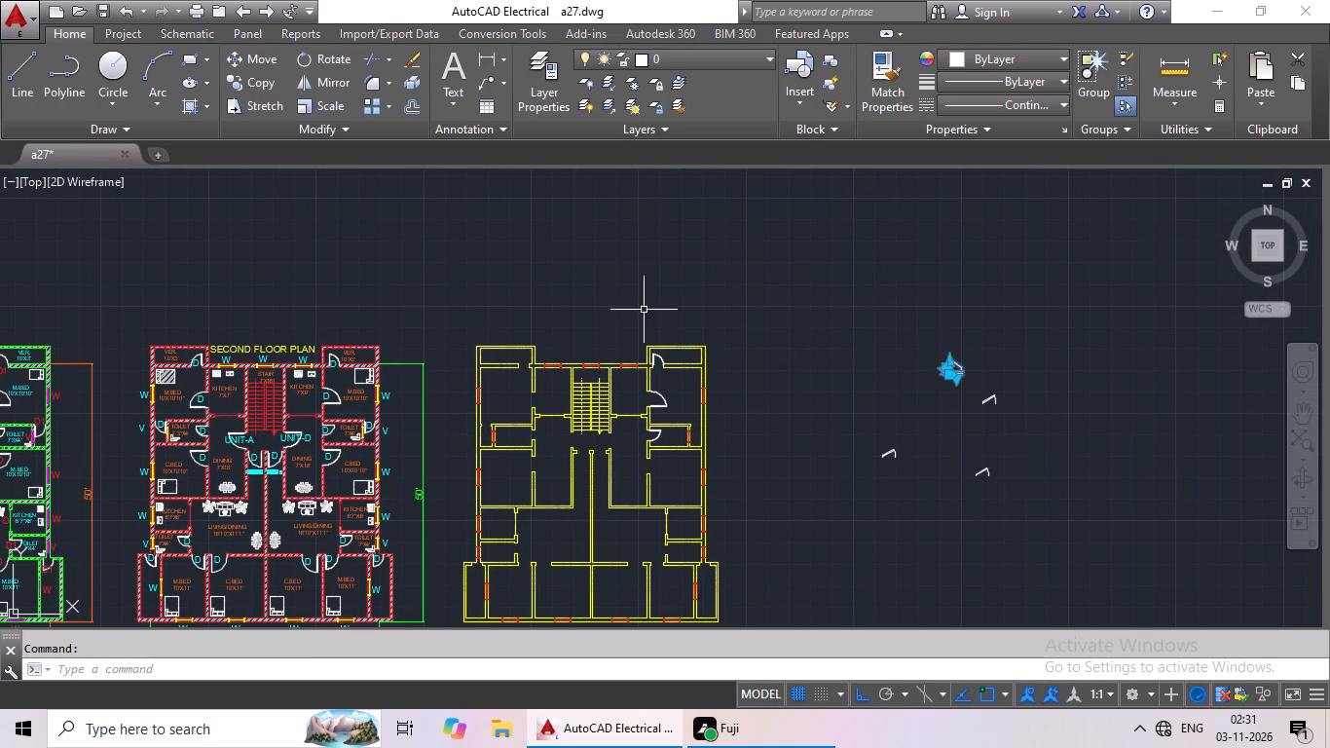
{"action": "left_click", "coordinate": [321, 47]}
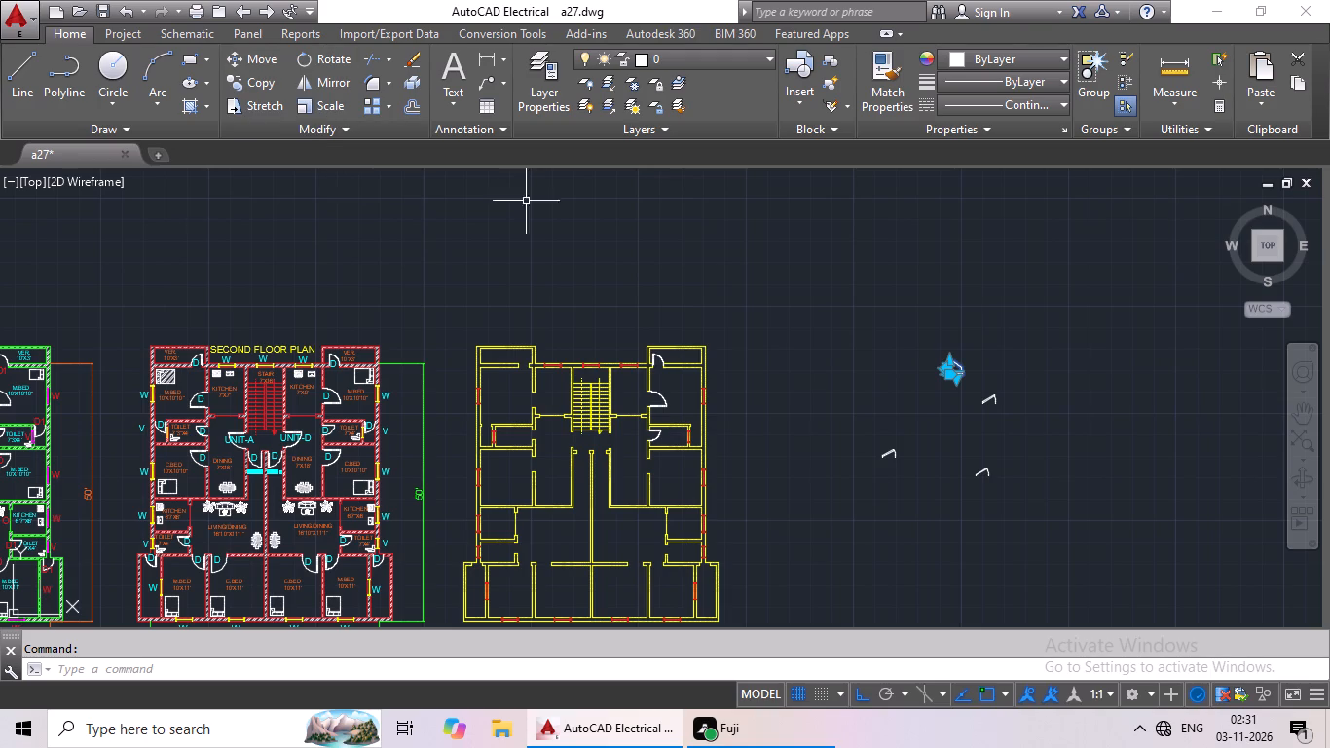
{"action": "scroll", "coordinate": [963, 363], "scroll_direction": "up", "scroll_amount": 2}
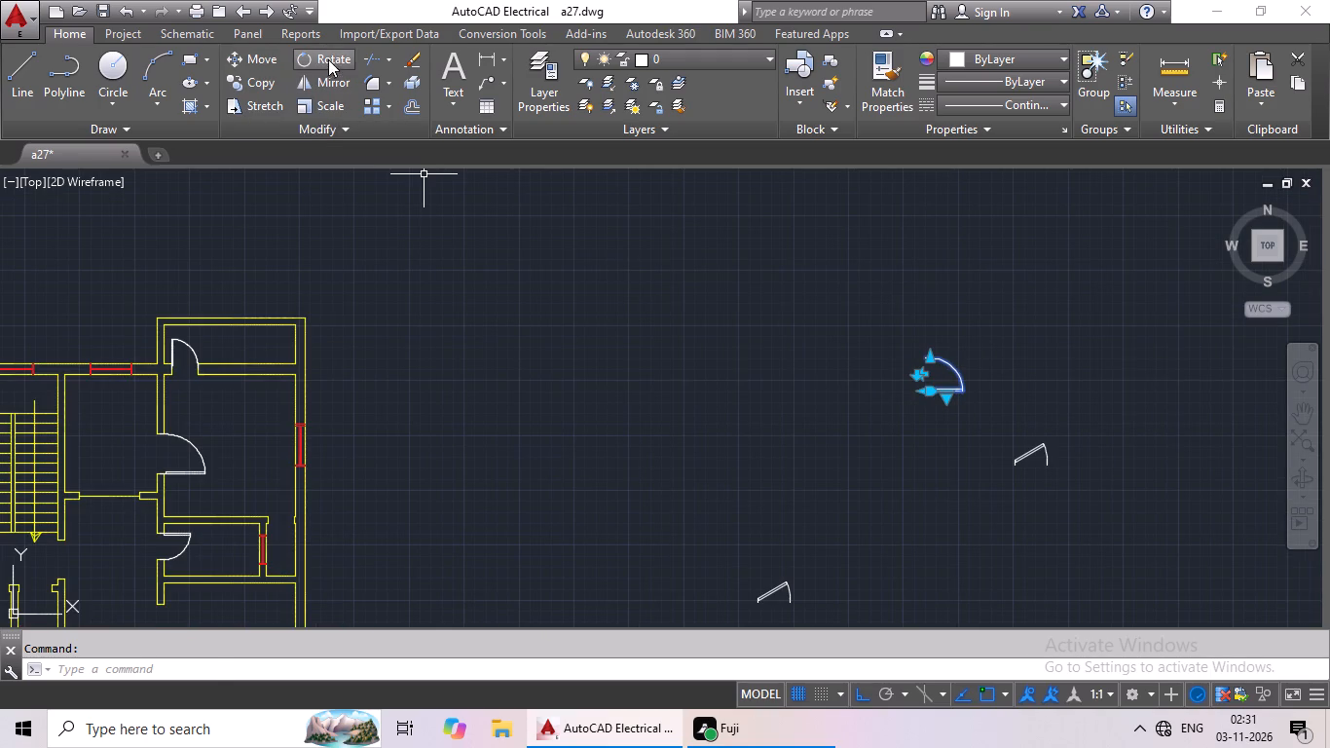
{"action": "left_click", "coordinate": [328, 59]}
{"action": "left_click", "coordinate": [924, 363]}
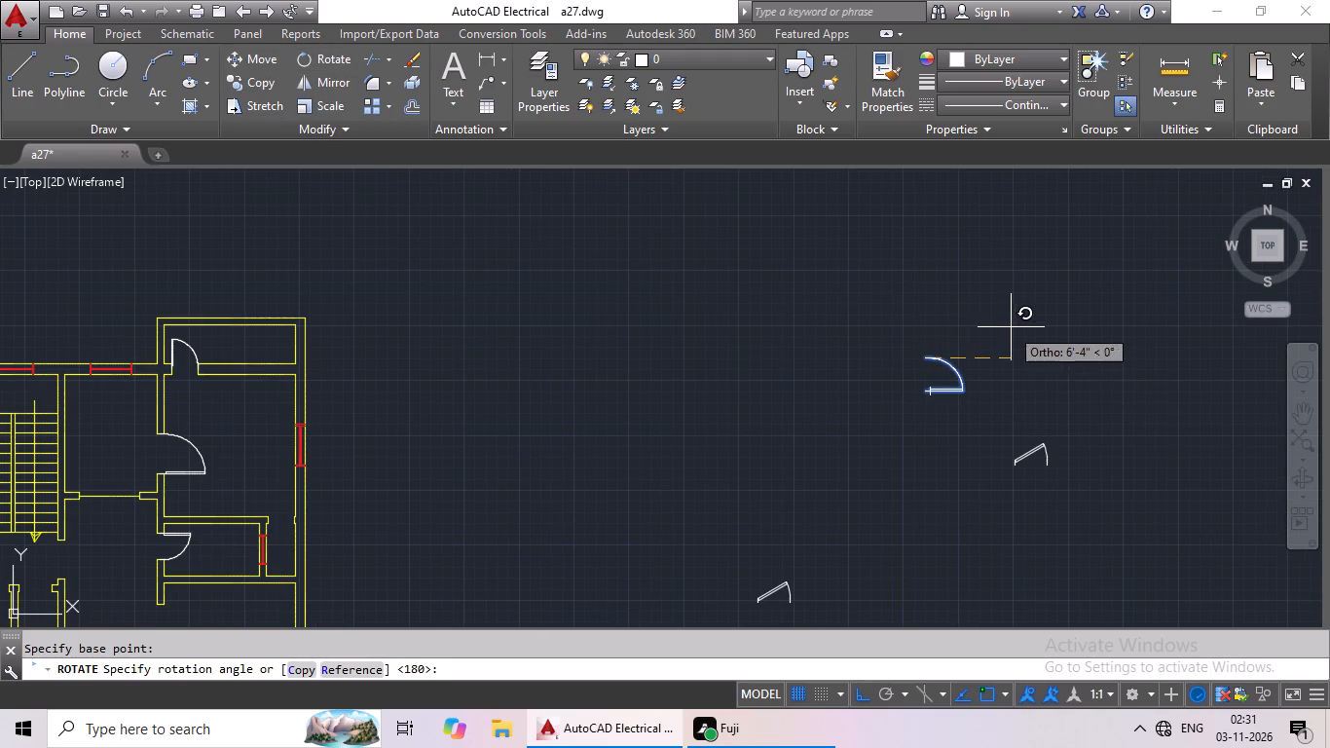
{"action": "scroll", "coordinate": [939, 463], "scroll_direction": "down", "scroll_amount": 2}
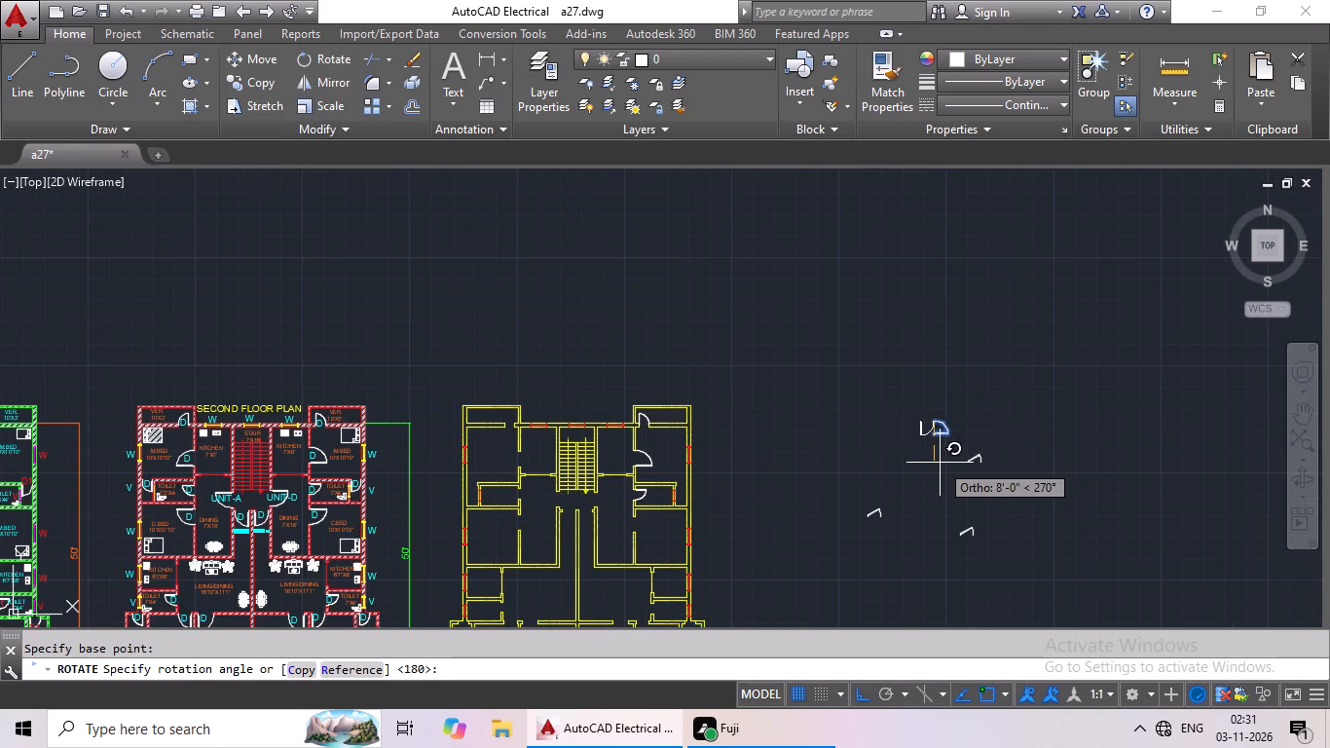
{"action": "left_click", "coordinate": [940, 463]}
Copy the rotated door block to the left jamb's midpoint in the opening between the upper-right toilet and the outer wall.
{"action": "left_click", "coordinate": [930, 432]}
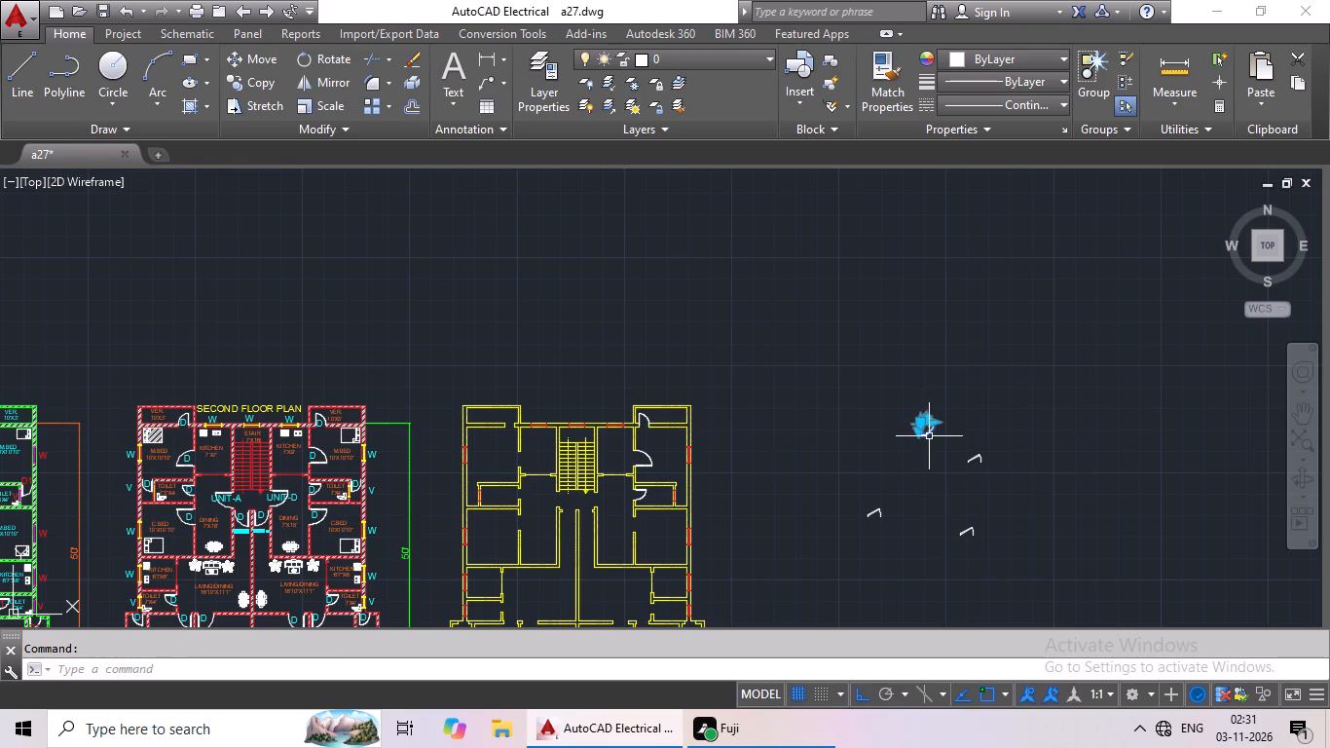
{"action": "key", "text": "ctrl+c"}
{"action": "key", "text": "ctrl+v"}
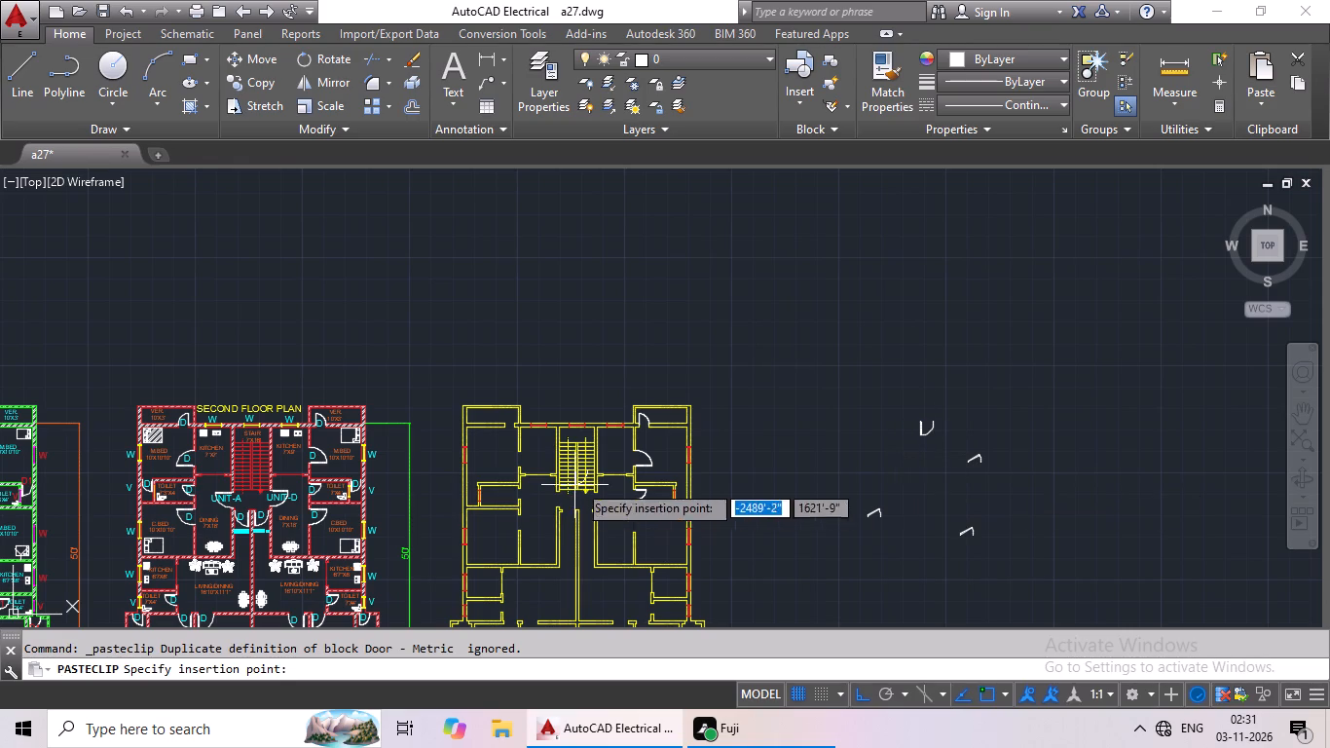
{"action": "scroll", "coordinate": [686, 492], "scroll_direction": "up", "scroll_amount": 6}
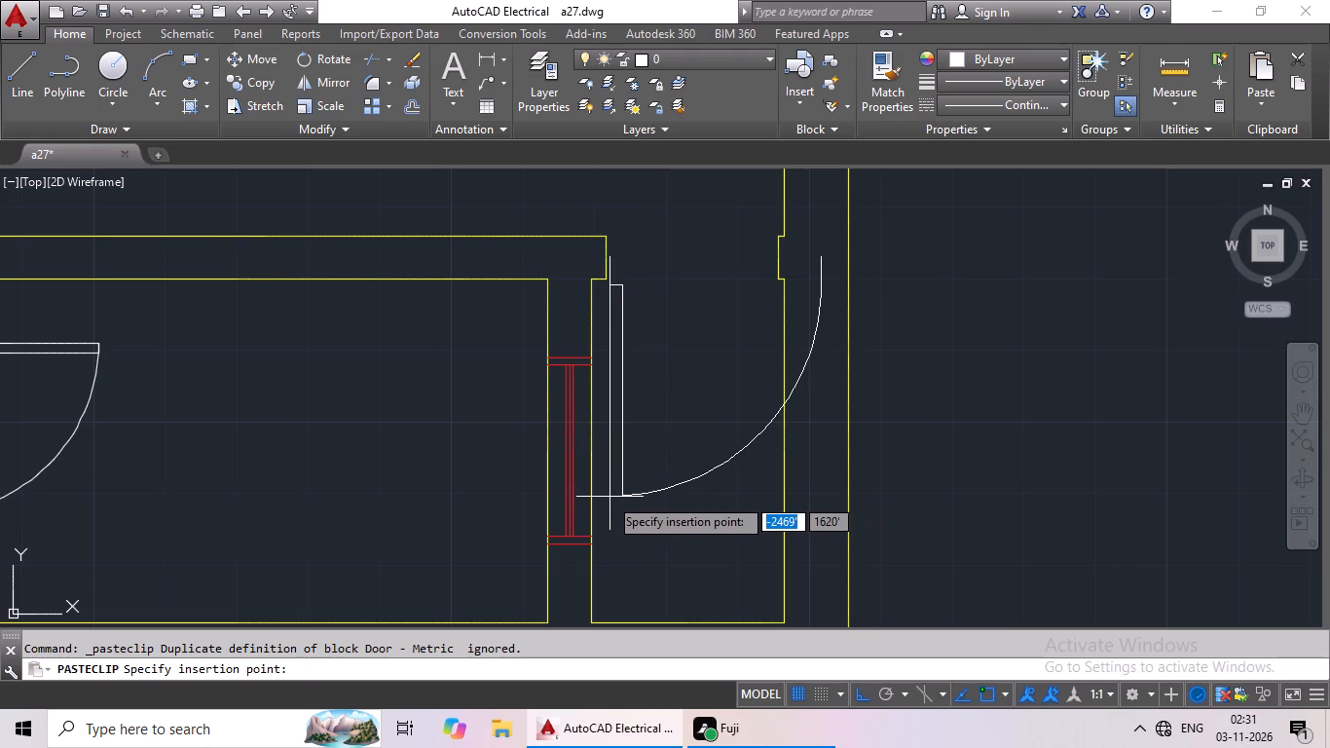
{"action": "left_click", "coordinate": [606, 499]}
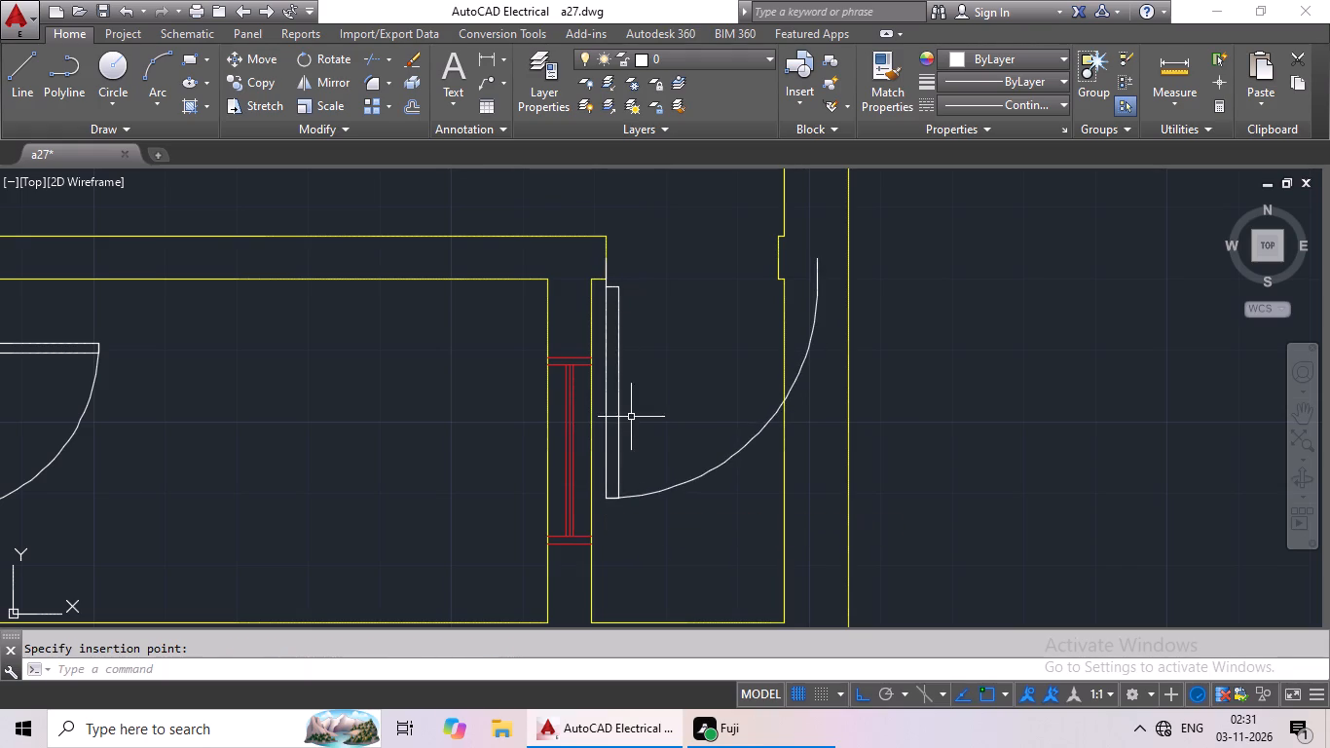
Scale the door beside the upper-right toilet by reference from the left jamb's midpoint so its swing meets the right jamb's midpoint.
{"action": "left_click", "coordinate": [611, 375]}
{"action": "left_click_drag", "start_coordinate": [635, 360], "coordinate": [623, 373]}
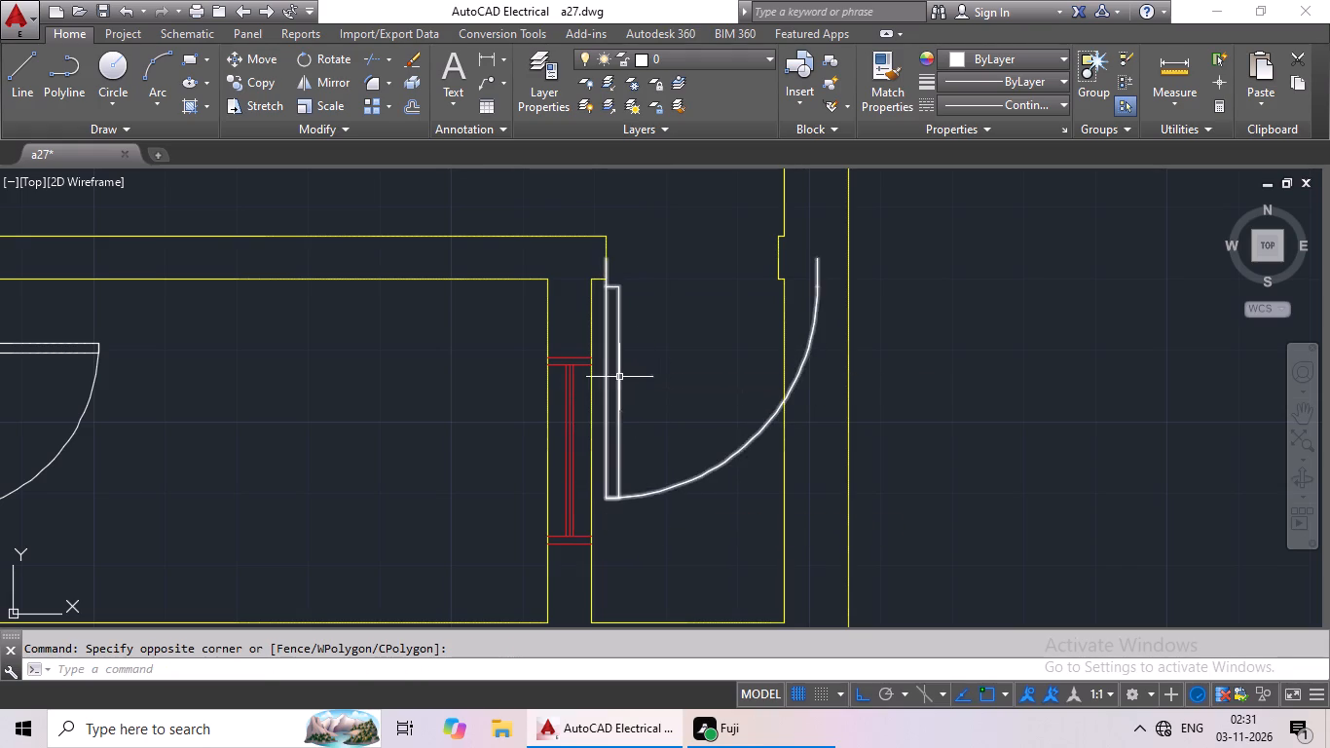
{"action": "left_click", "coordinate": [619, 380]}
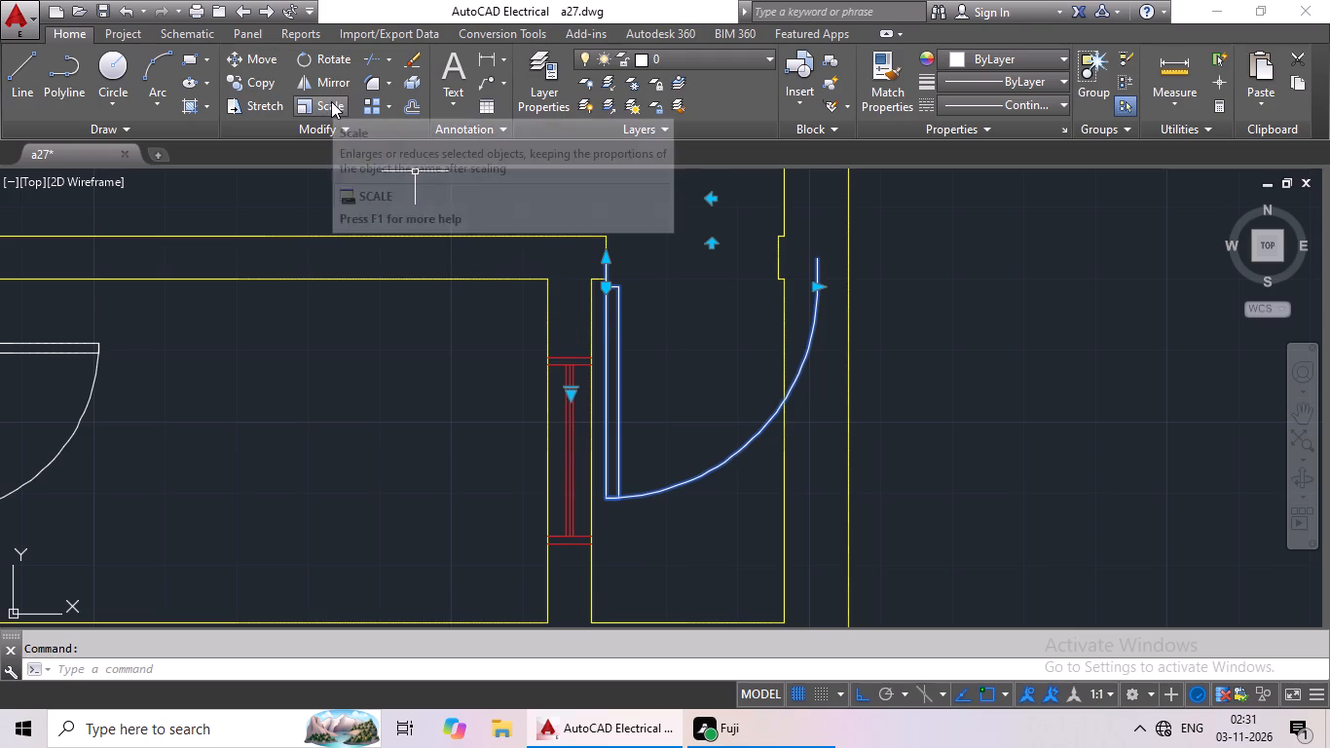
{"action": "left_click_drag", "start_coordinate": [330, 102], "coordinate": [330, 111]}
{"action": "scroll", "coordinate": [644, 279], "scroll_direction": "up", "scroll_amount": 2}
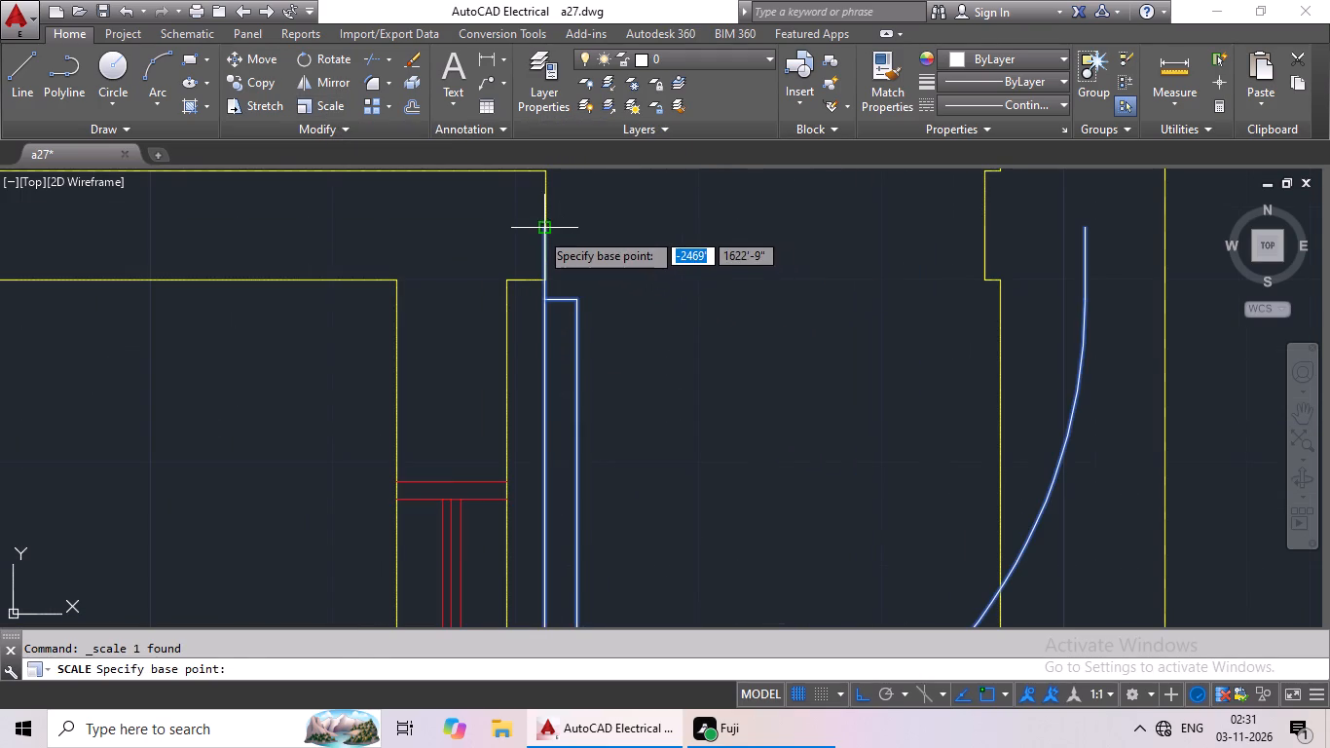
{"action": "left_click", "coordinate": [538, 231]}
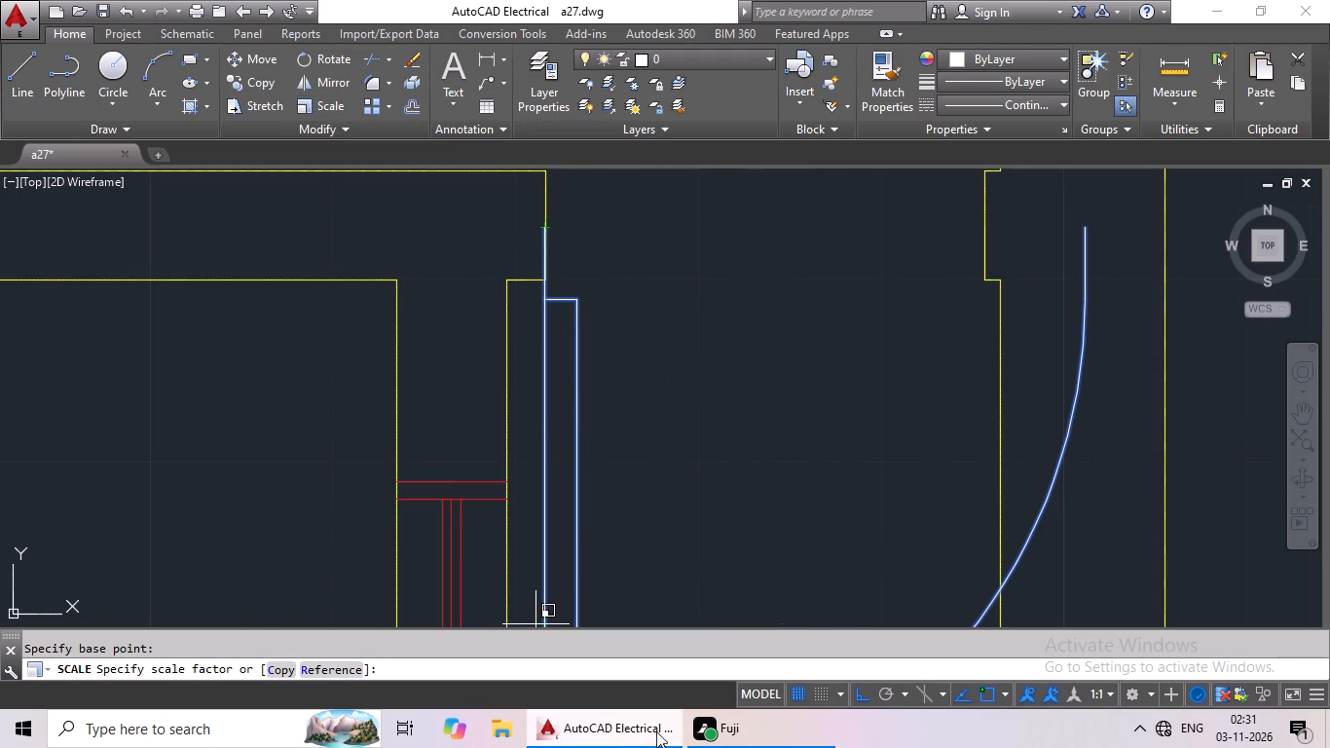
{"action": "left_click", "coordinate": [334, 667]}
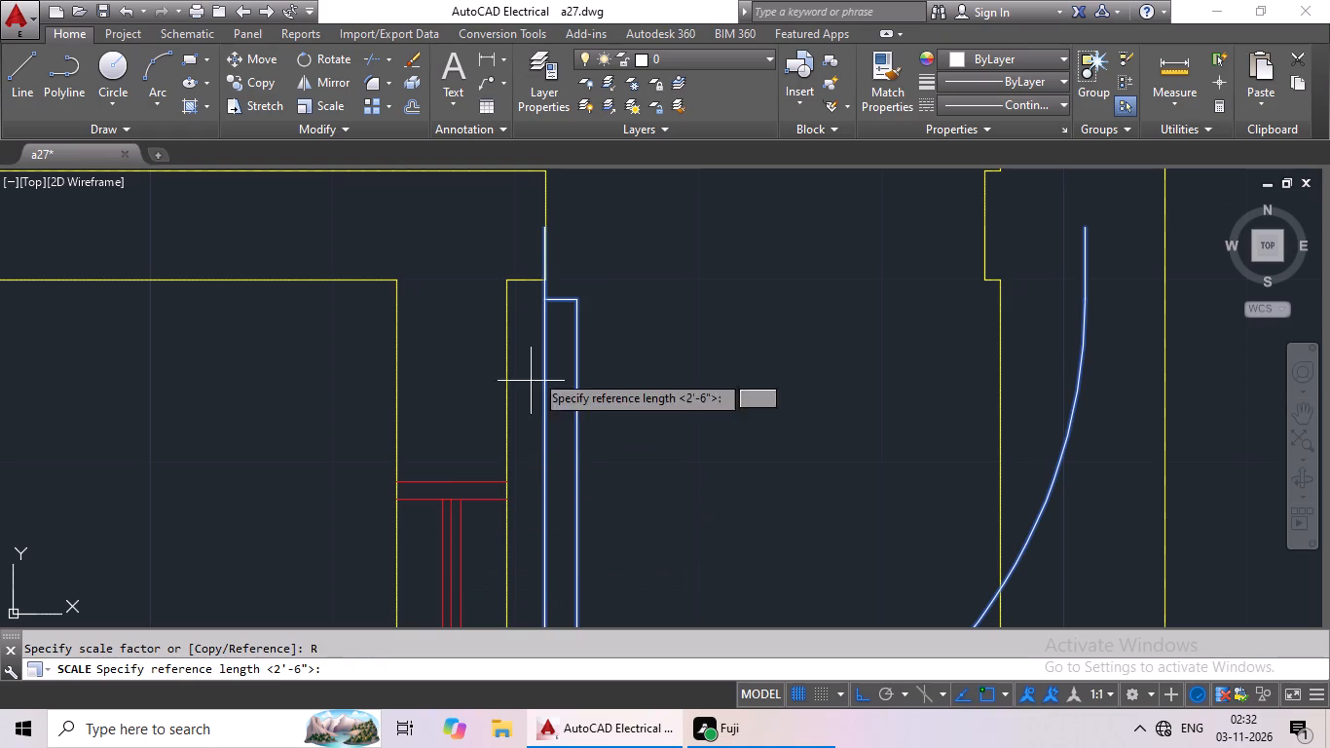
{"action": "left_click", "coordinate": [542, 233]}
{"action": "scroll", "coordinate": [828, 293], "scroll_direction": "down", "scroll_amount": 1}
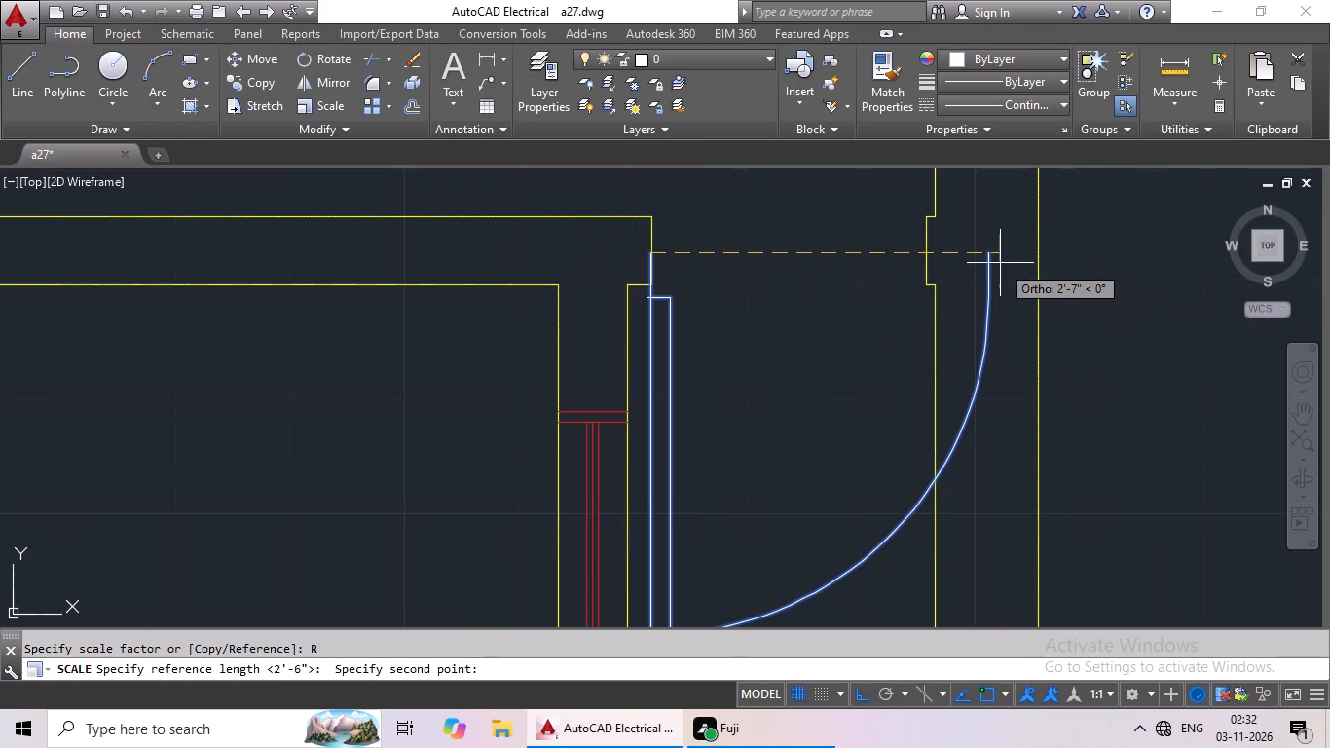
{"action": "left_click", "coordinate": [988, 256]}
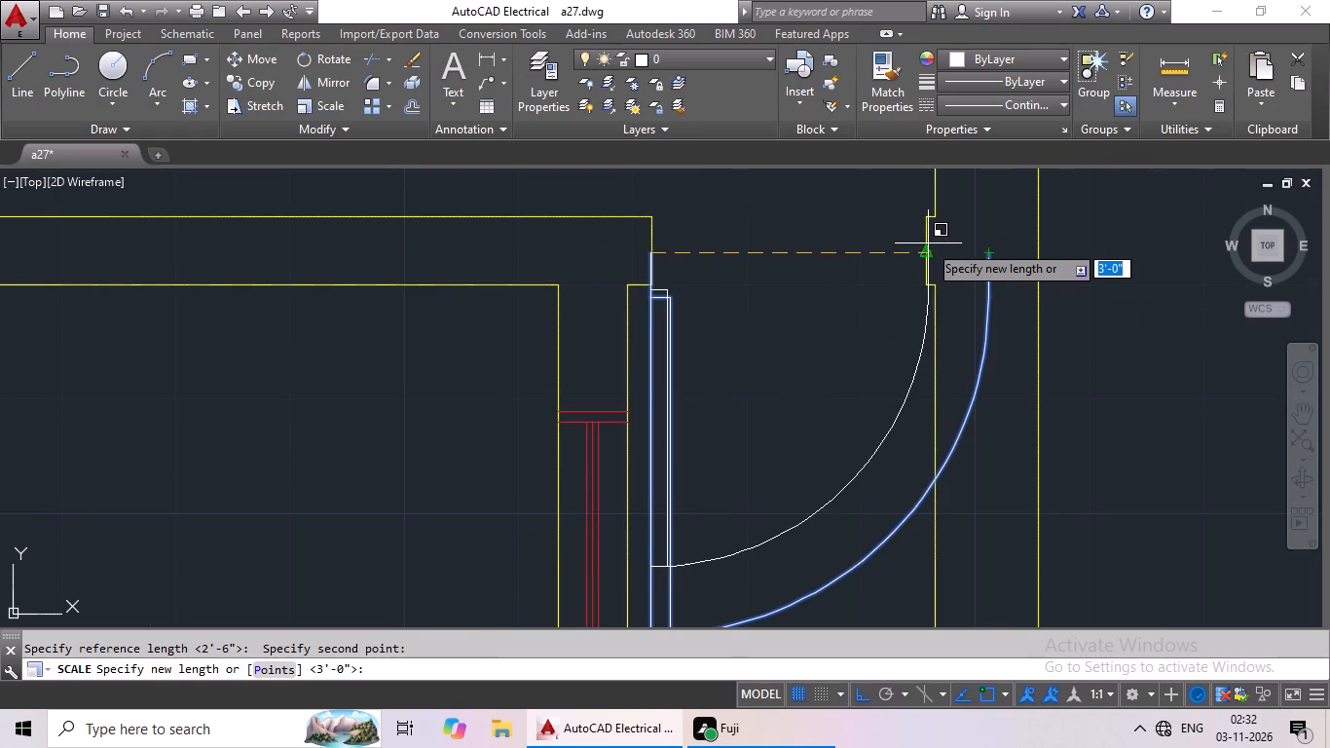
{"action": "left_click", "coordinate": [925, 246]}
Rotate the spare 90-degree door block 180 degrees about the free end of its swing arc.
{"action": "scroll", "coordinate": [961, 254], "scroll_direction": "down", "scroll_amount": 4}
{"action": "scroll", "coordinate": [1084, 327], "scroll_direction": "down", "scroll_amount": 2}
{"action": "middle_click_drag", "start_coordinate": [1082, 337], "coordinate": [1018, 399]}
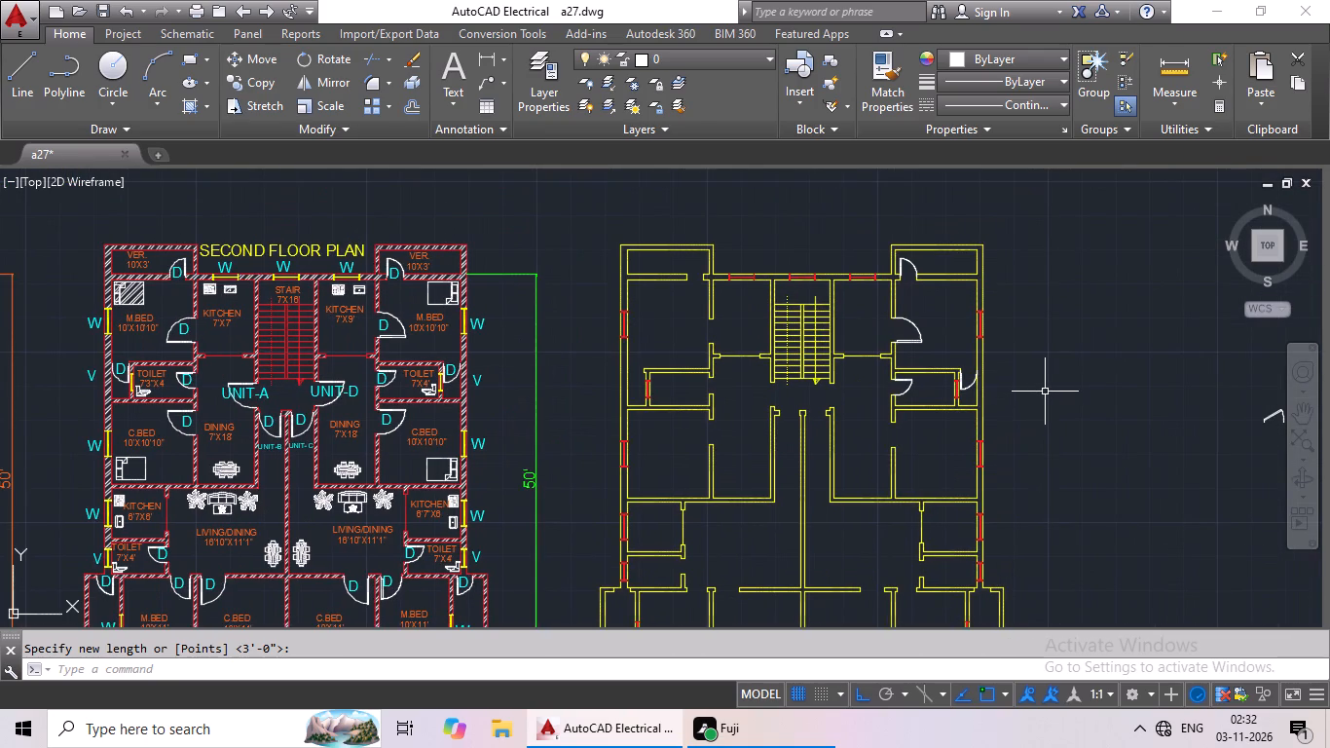
{"action": "middle_click_drag", "start_coordinate": [1079, 386], "coordinate": [893, 426]}
{"action": "middle_click_drag", "start_coordinate": [994, 385], "coordinate": [787, 416]}
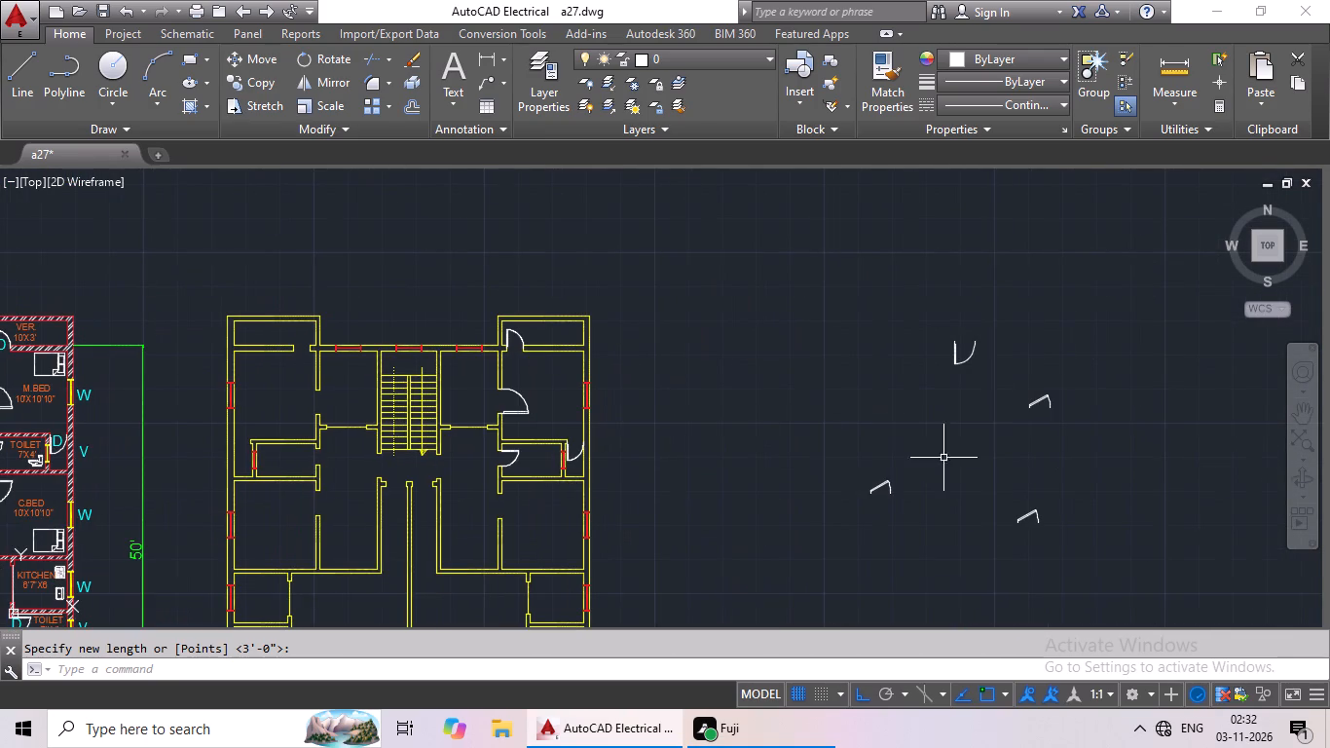
{"action": "left_click", "coordinate": [970, 344]}
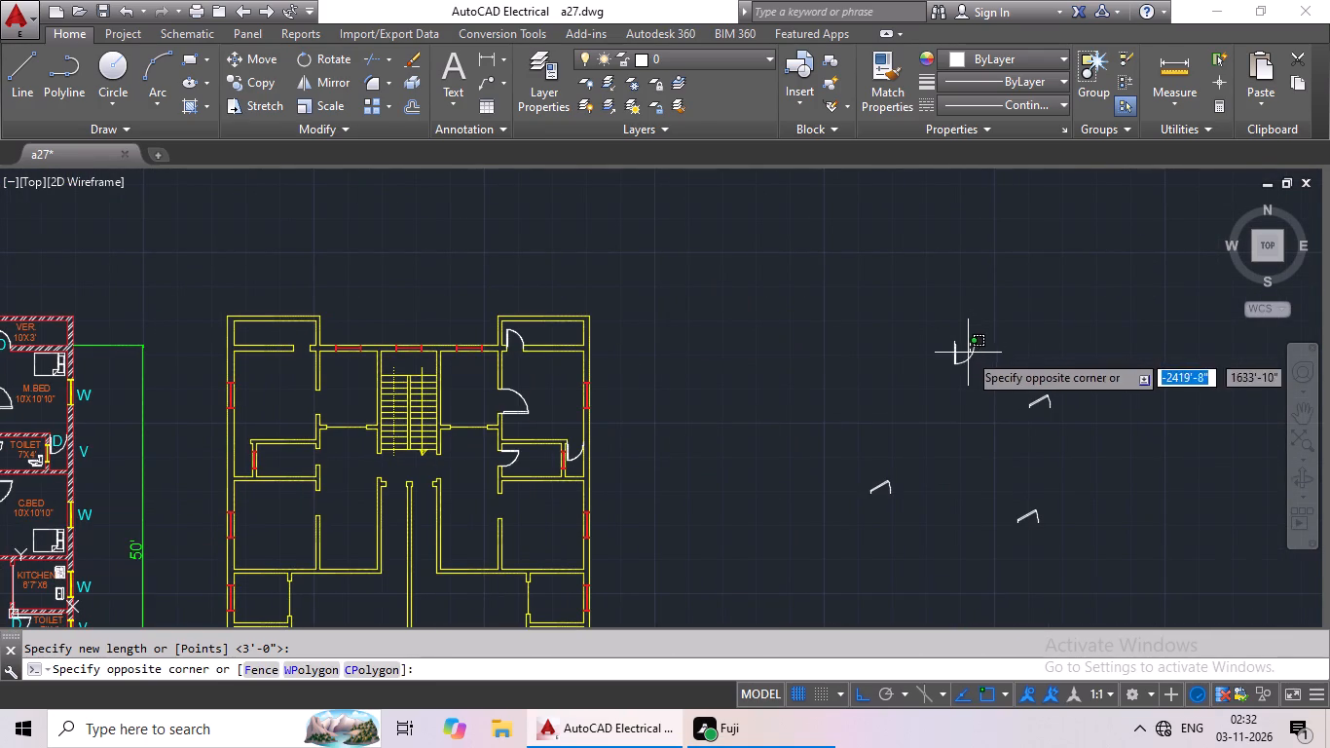
{"action": "left_click_drag", "start_coordinate": [961, 357], "coordinate": [977, 387]}
{"action": "left_click", "coordinate": [316, 53]}
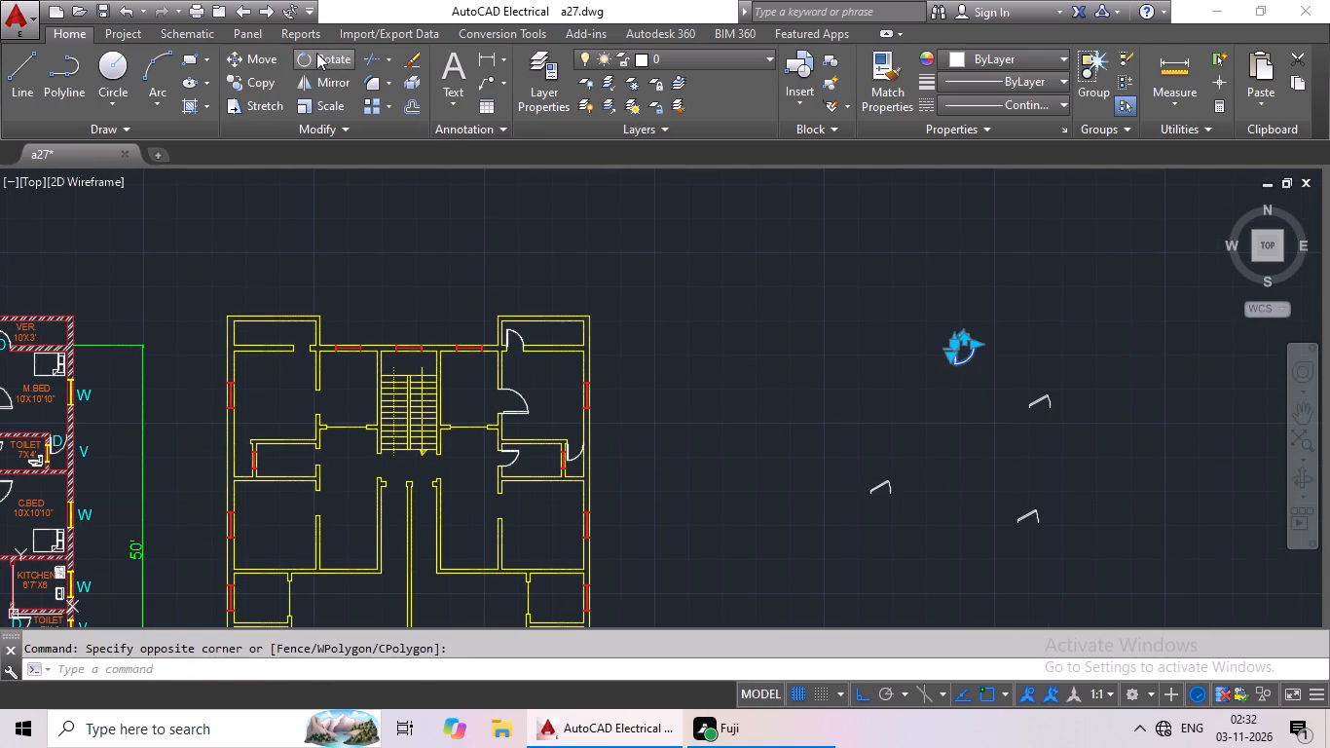
{"action": "left_click", "coordinate": [981, 343]}
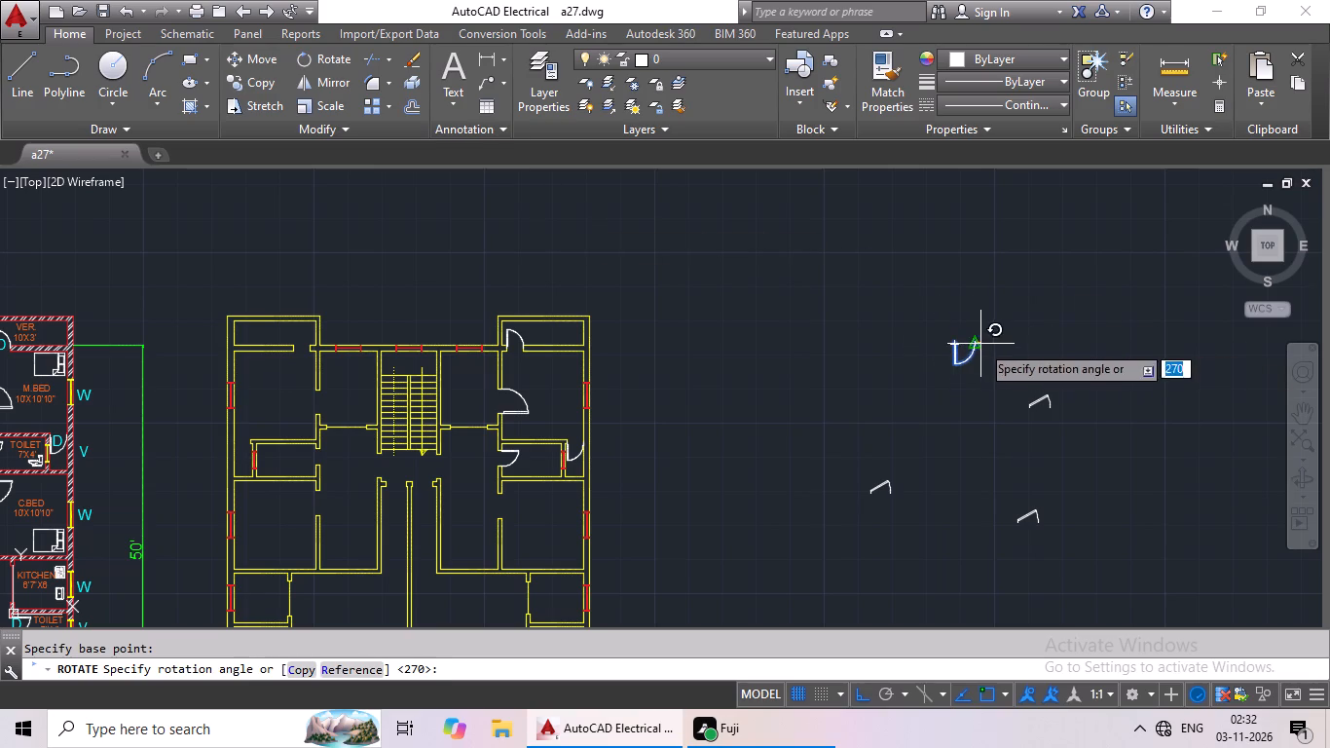
{"action": "scroll", "coordinate": [889, 360], "scroll_direction": "down", "scroll_amount": 1}
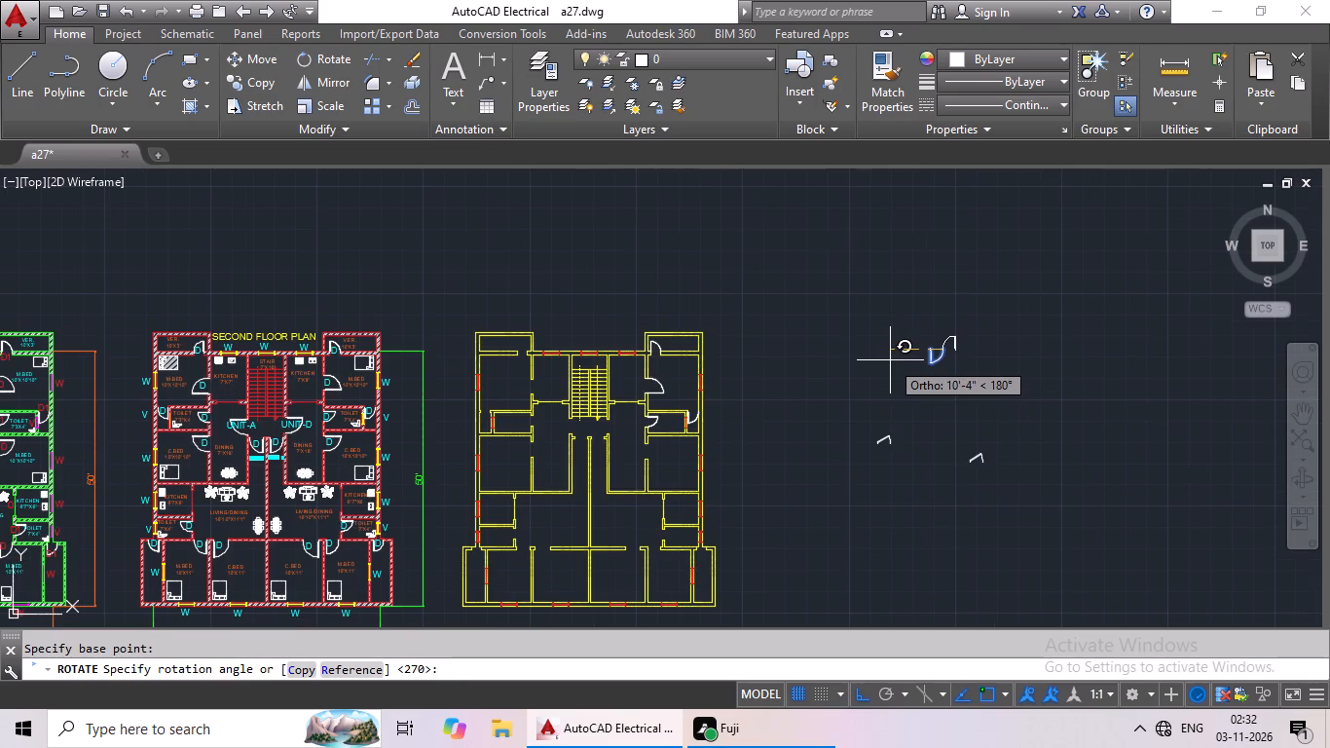
{"action": "left_click", "coordinate": [890, 360]}
Copy the rotated door block to the midpoint of the left jamb in the upper-left veranda's door opening.
{"action": "left_click", "coordinate": [956, 340]}
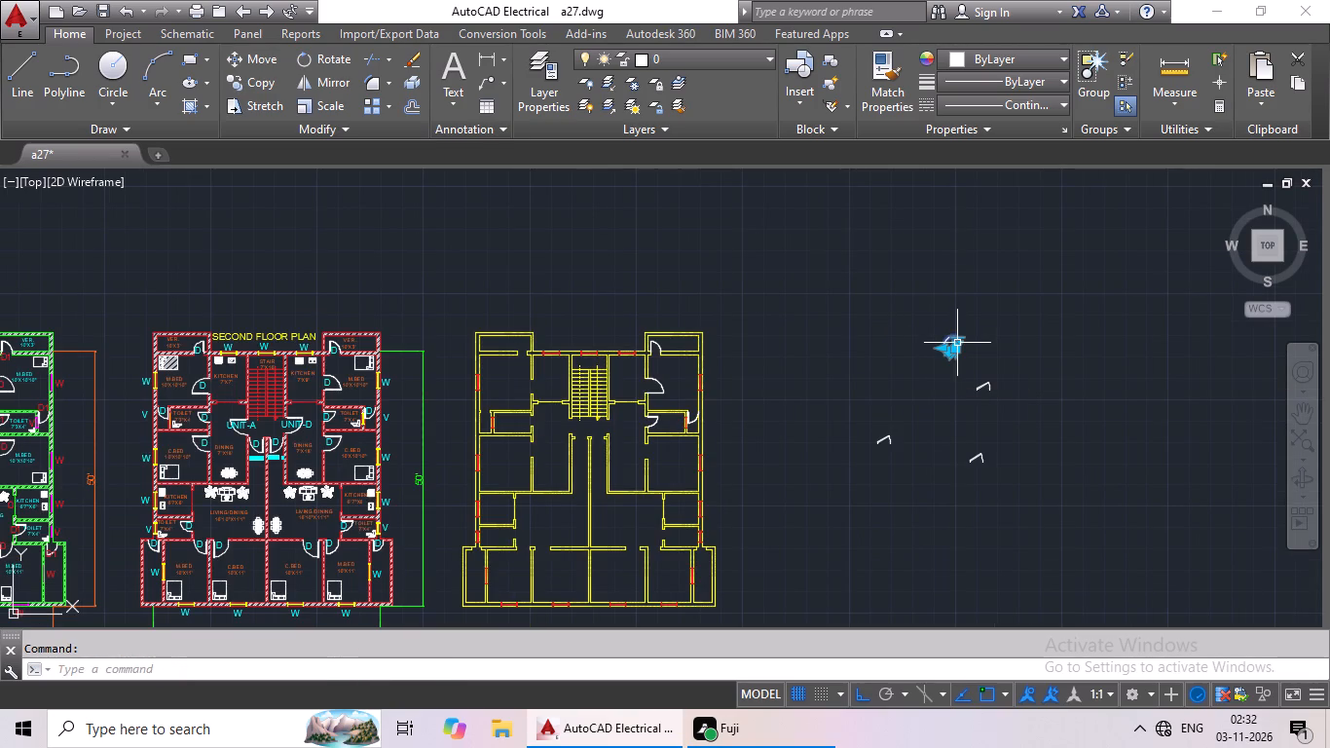
{"action": "key", "text": "ctrl+c"}
{"action": "key", "text": "ctrl+v"}
{"action": "scroll", "coordinate": [507, 342], "scroll_direction": "up", "scroll_amount": 3}
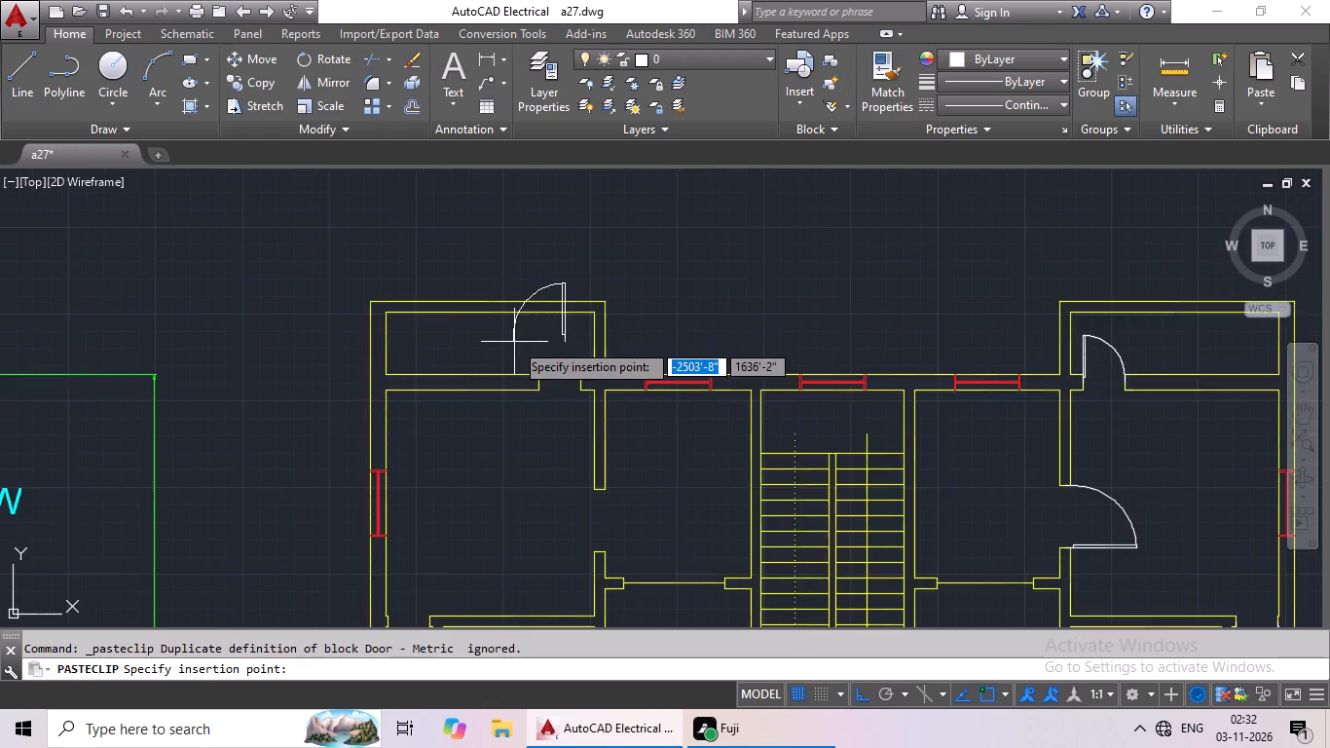
{"action": "scroll", "coordinate": [527, 350], "scroll_direction": "up", "scroll_amount": 3}
{"action": "left_click", "coordinate": [560, 447]}
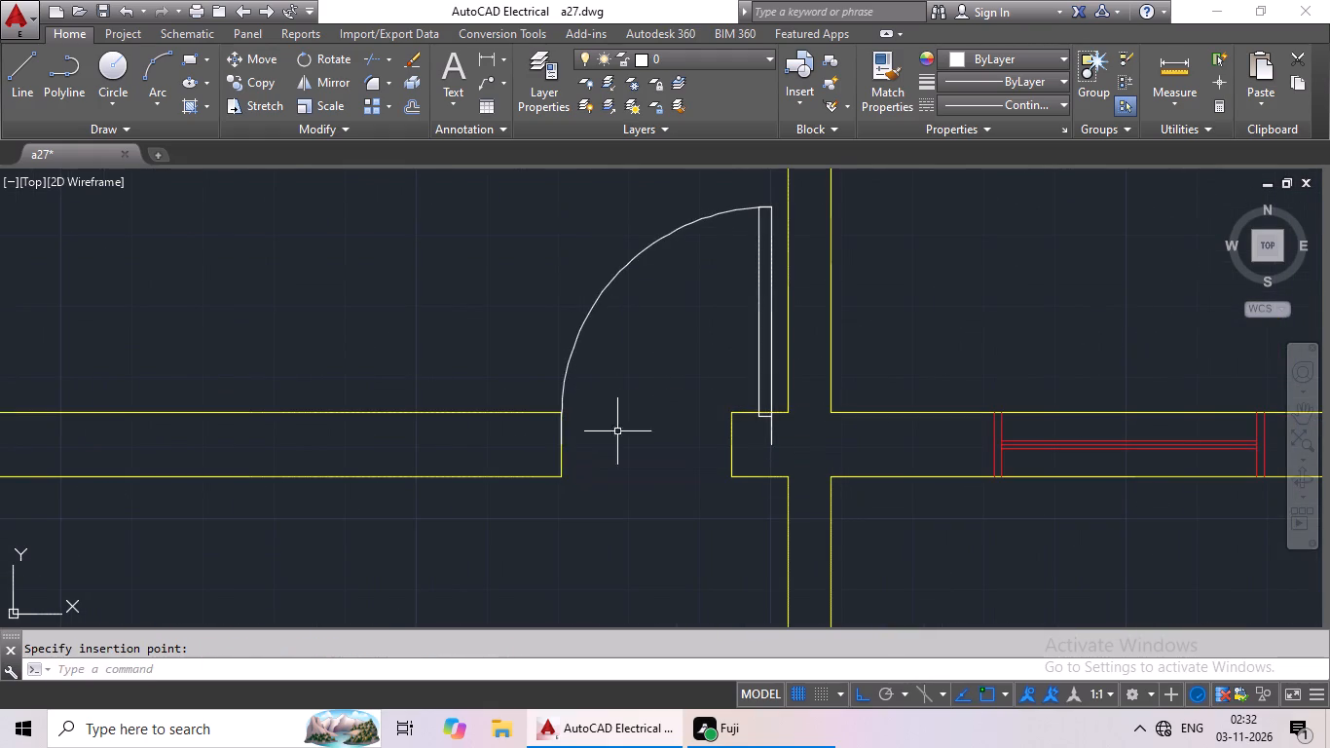
Scale the upper-left veranda door by reference from the left jamb's midpoint so its hinge side meets the right jamb's midpoint.
{"action": "left_click", "coordinate": [766, 381]}
{"action": "left_click", "coordinate": [745, 384]}
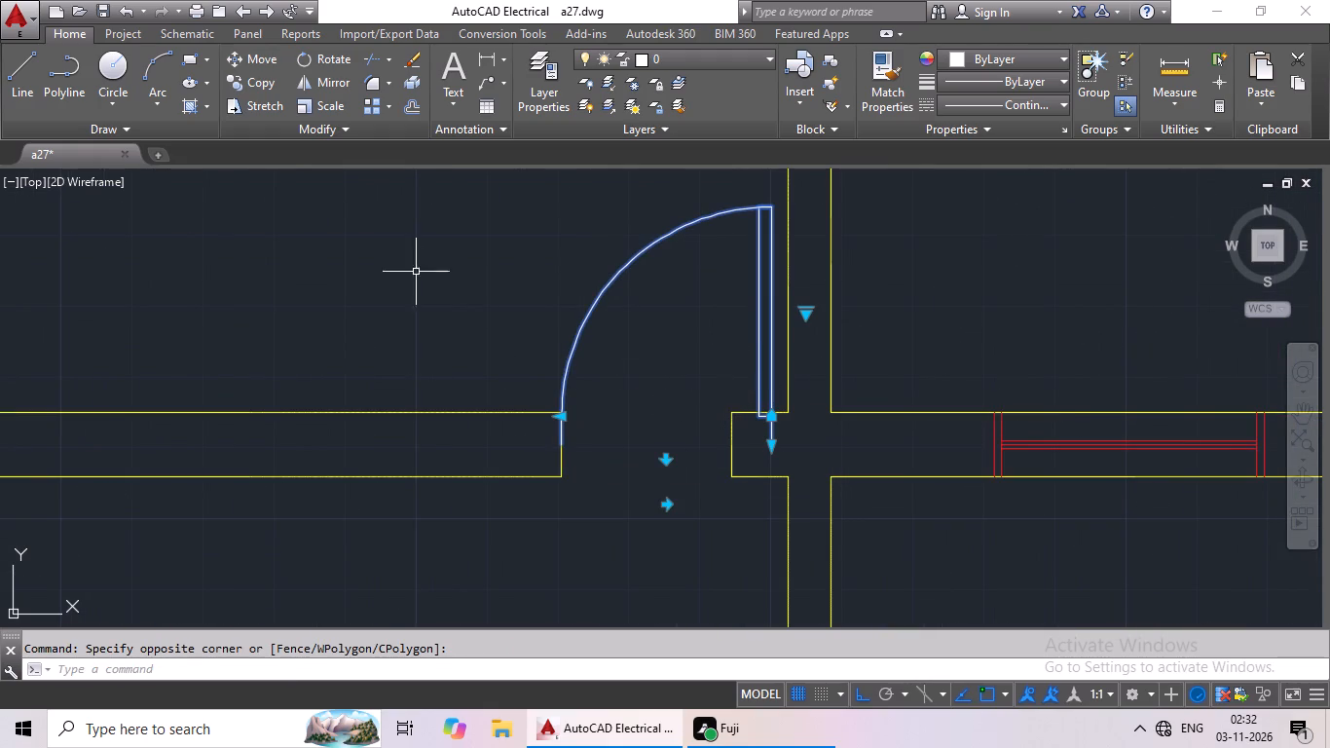
{"action": "left_click_drag", "start_coordinate": [330, 107], "coordinate": [334, 129]}
{"action": "left_click", "coordinate": [329, 103]}
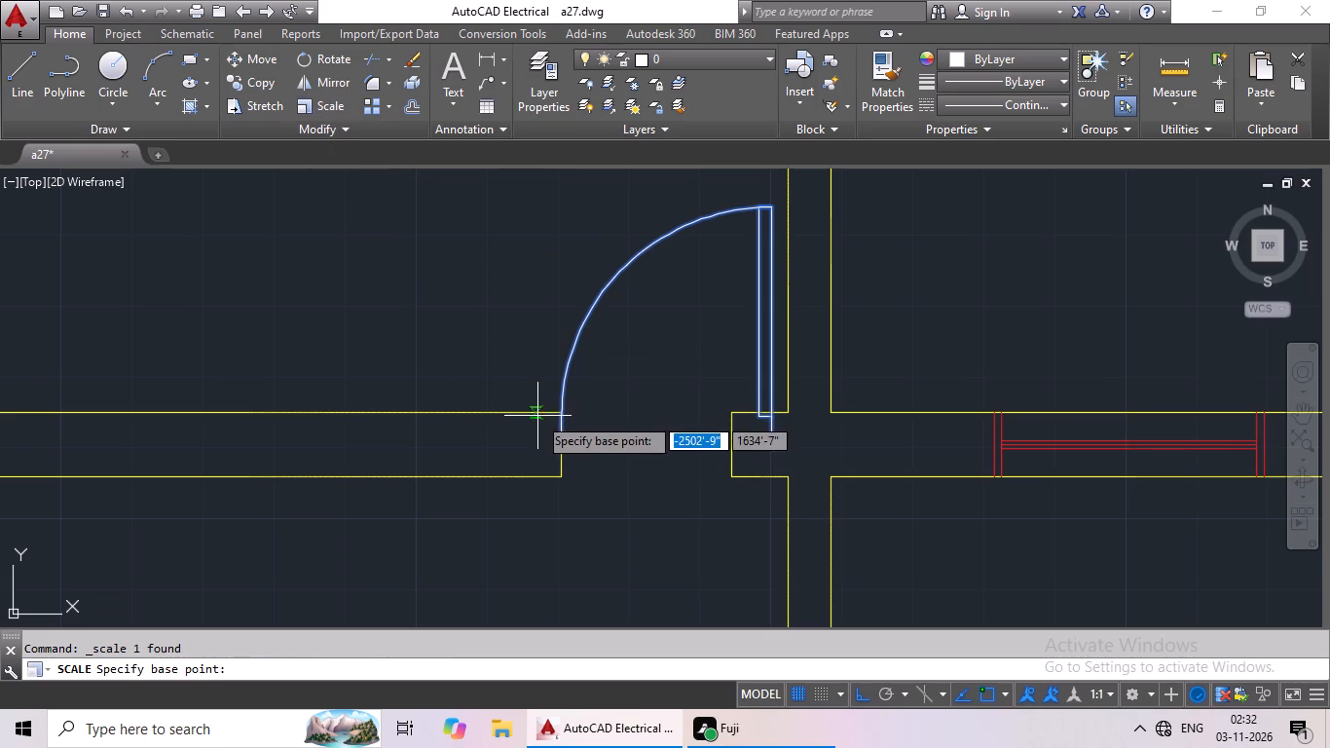
{"action": "left_click", "coordinate": [562, 445]}
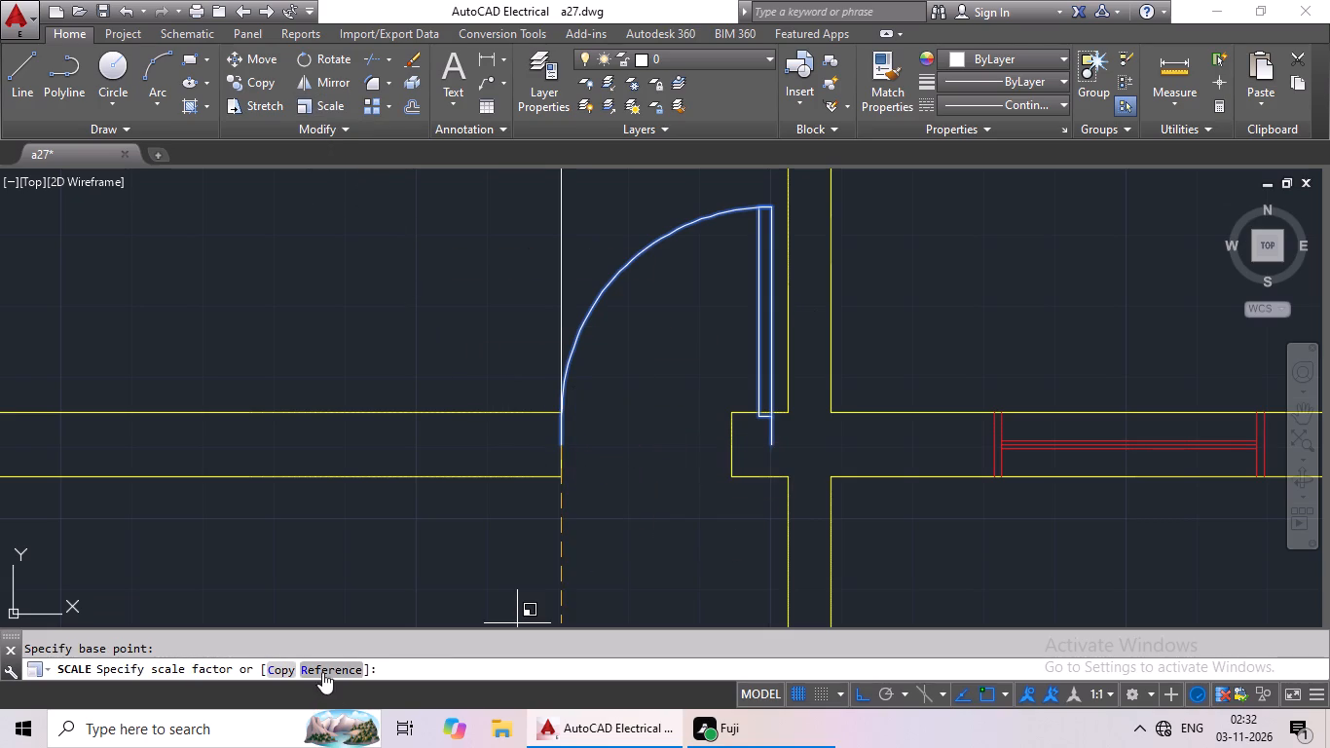
{"action": "left_click", "coordinate": [323, 671]}
{"action": "left_click", "coordinate": [562, 440]}
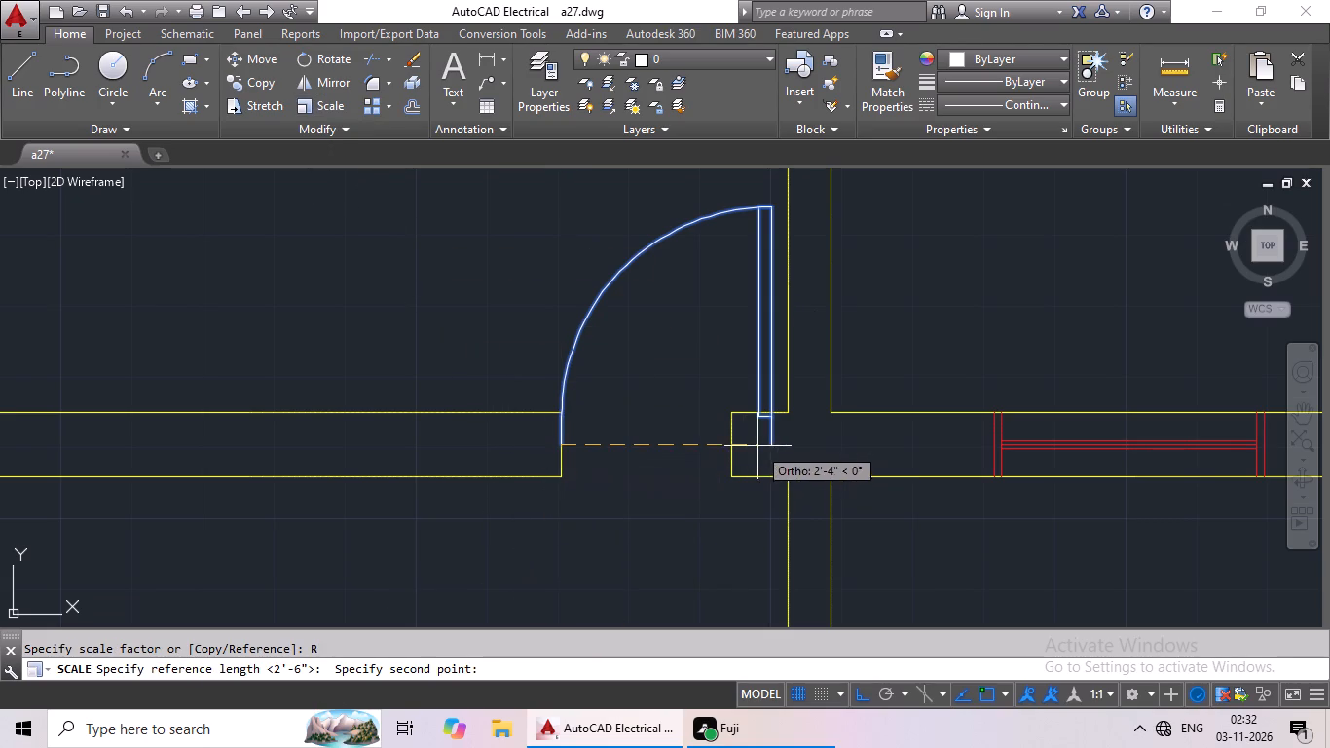
{"action": "left_click", "coordinate": [774, 440]}
{"action": "left_click", "coordinate": [732, 445]}
{"action": "scroll", "coordinate": [795, 456], "scroll_direction": "down", "scroll_amount": 3}
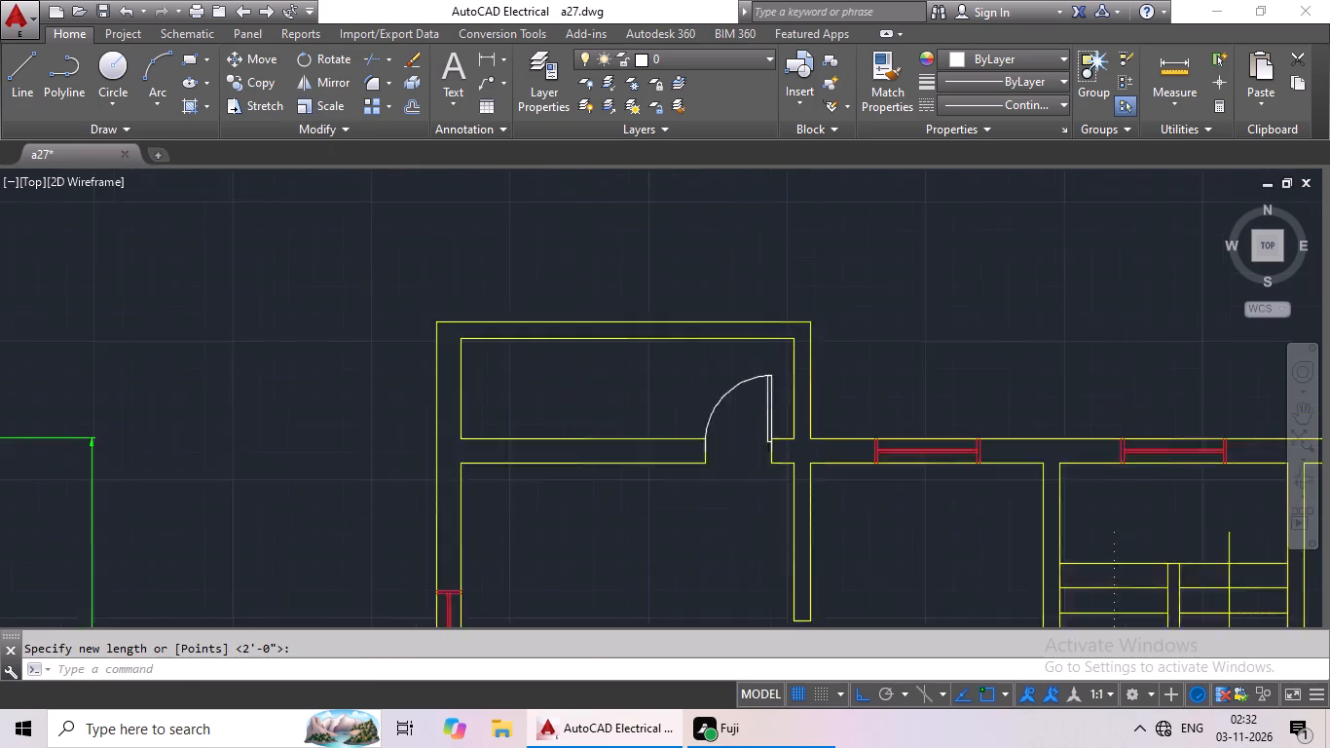
Rotate the spare 90-degree door block 90 degrees counterclockwise about the free end of its swing arc.
{"action": "middle_click_drag", "start_coordinate": [737, 540], "coordinate": [822, 405]}
{"action": "scroll", "coordinate": [827, 408], "scroll_direction": "down", "scroll_amount": 2}
{"action": "middle_click_drag", "start_coordinate": [834, 429], "coordinate": [696, 451]}
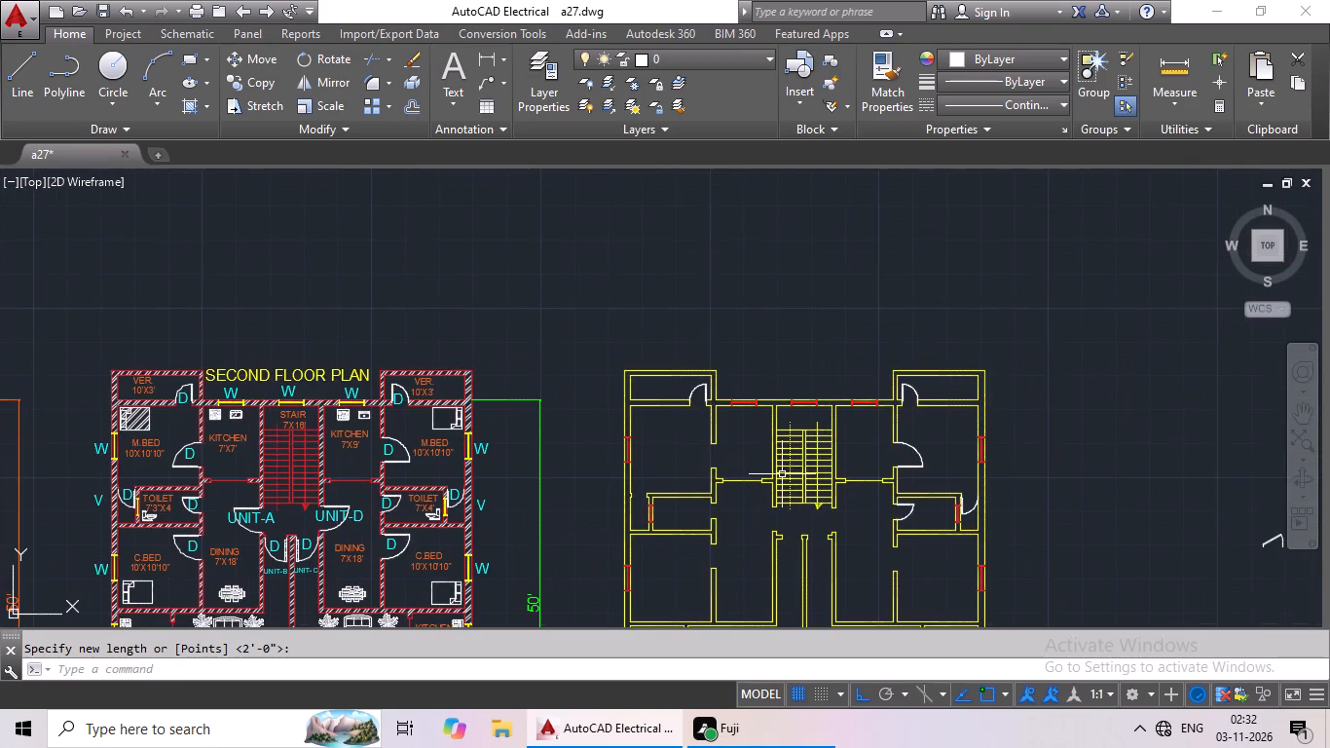
{"action": "scroll", "coordinate": [1024, 438], "scroll_direction": "down", "scroll_amount": 1}
{"action": "middle_click_drag", "start_coordinate": [1068, 436], "coordinate": [913, 473]}
{"action": "scroll", "coordinate": [1089, 447], "scroll_direction": "up", "scroll_amount": 3}
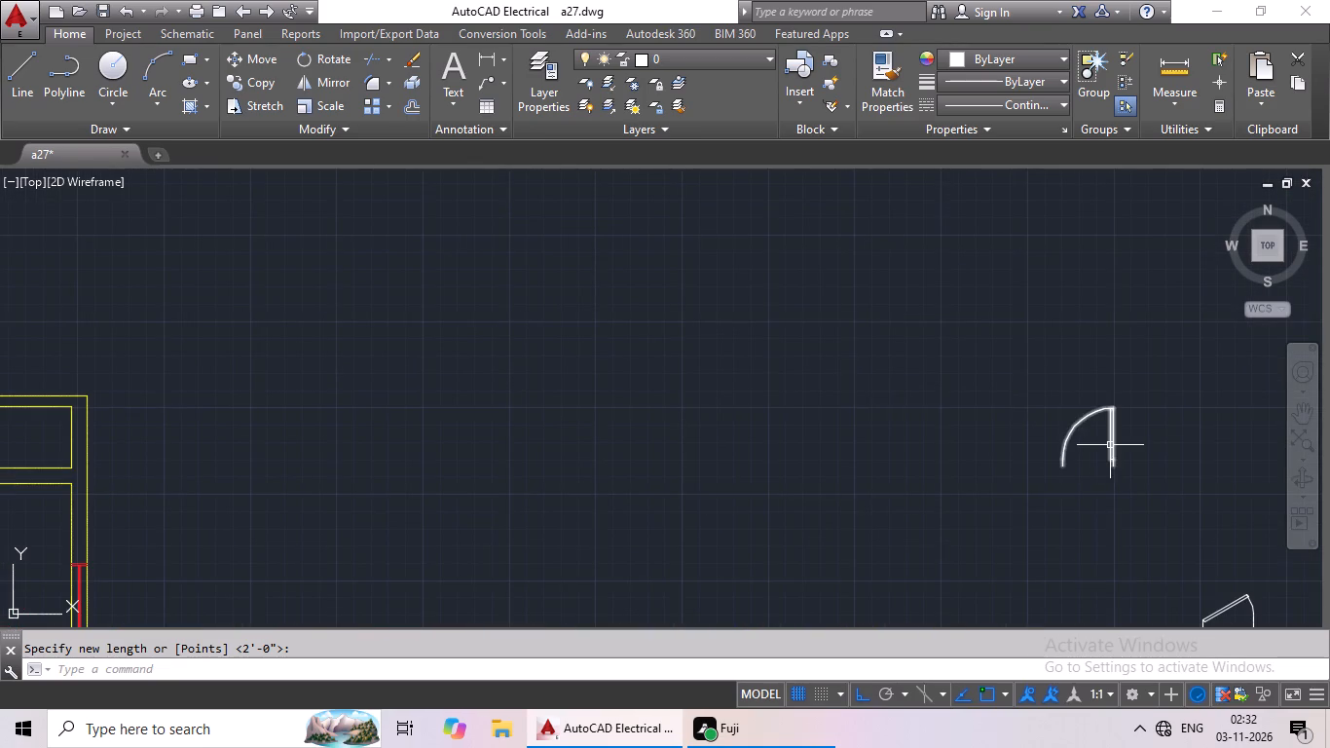
{"action": "left_click", "coordinate": [1110, 445]}
{"action": "middle_click_drag", "start_coordinate": [1154, 432], "coordinate": [942, 398]}
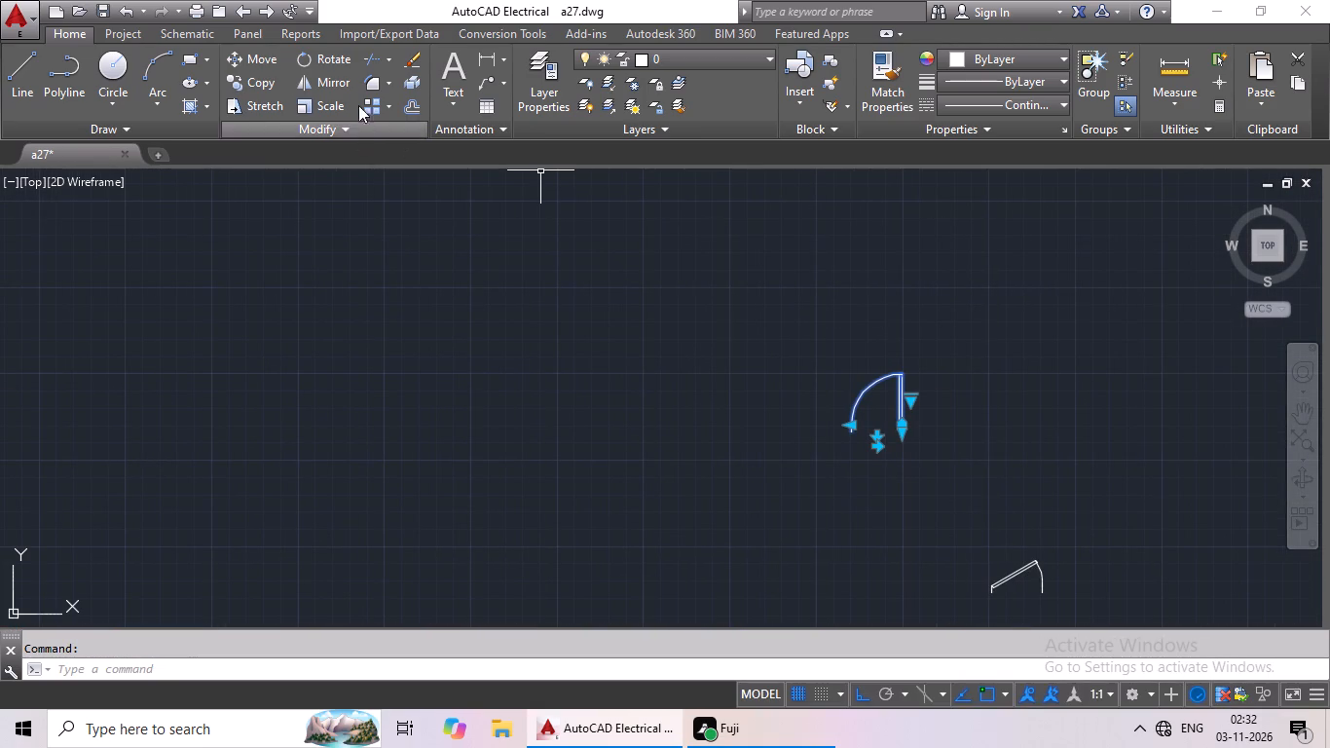
{"action": "left_click", "coordinate": [349, 63]}
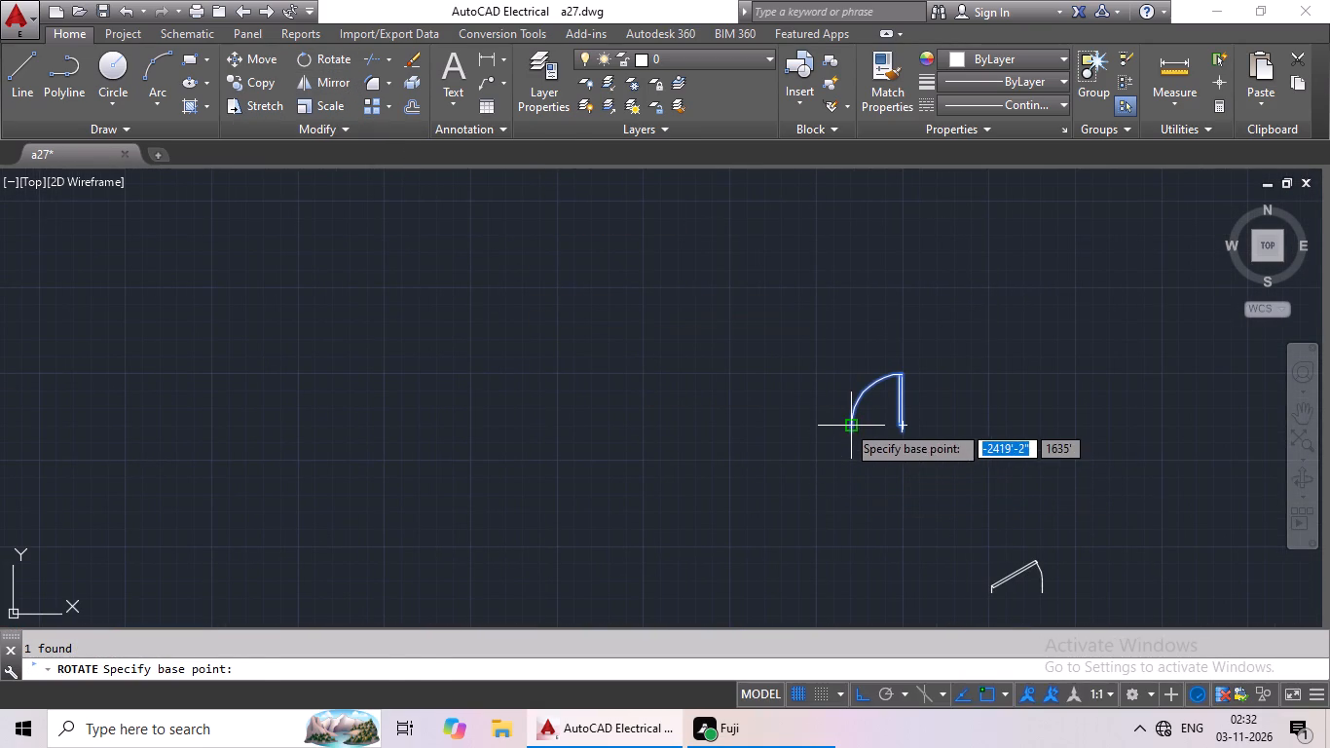
{"action": "left_click", "coordinate": [846, 424]}
{"action": "scroll", "coordinate": [845, 530], "scroll_direction": "down", "scroll_amount": 2}
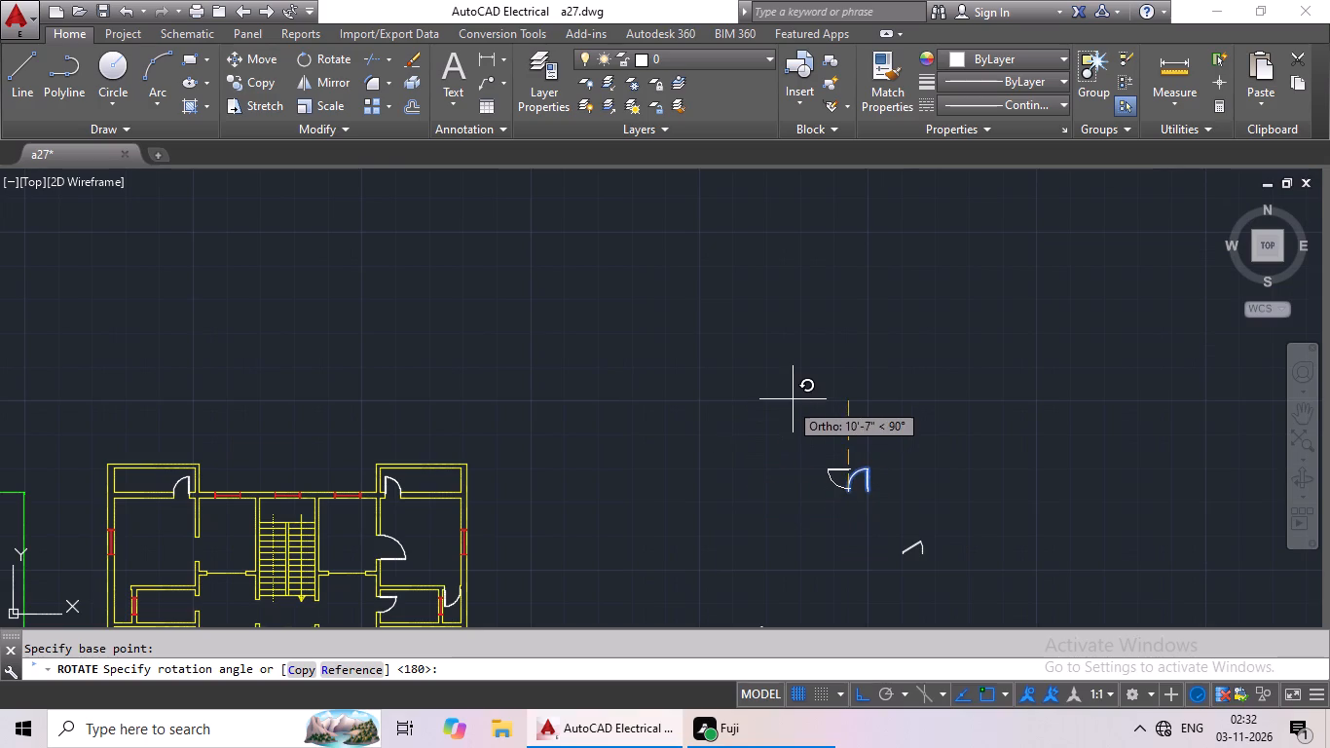
{"action": "scroll", "coordinate": [802, 397], "scroll_direction": "down", "scroll_amount": 2}
{"action": "scroll", "coordinate": [806, 393], "scroll_direction": "up", "scroll_amount": 1}
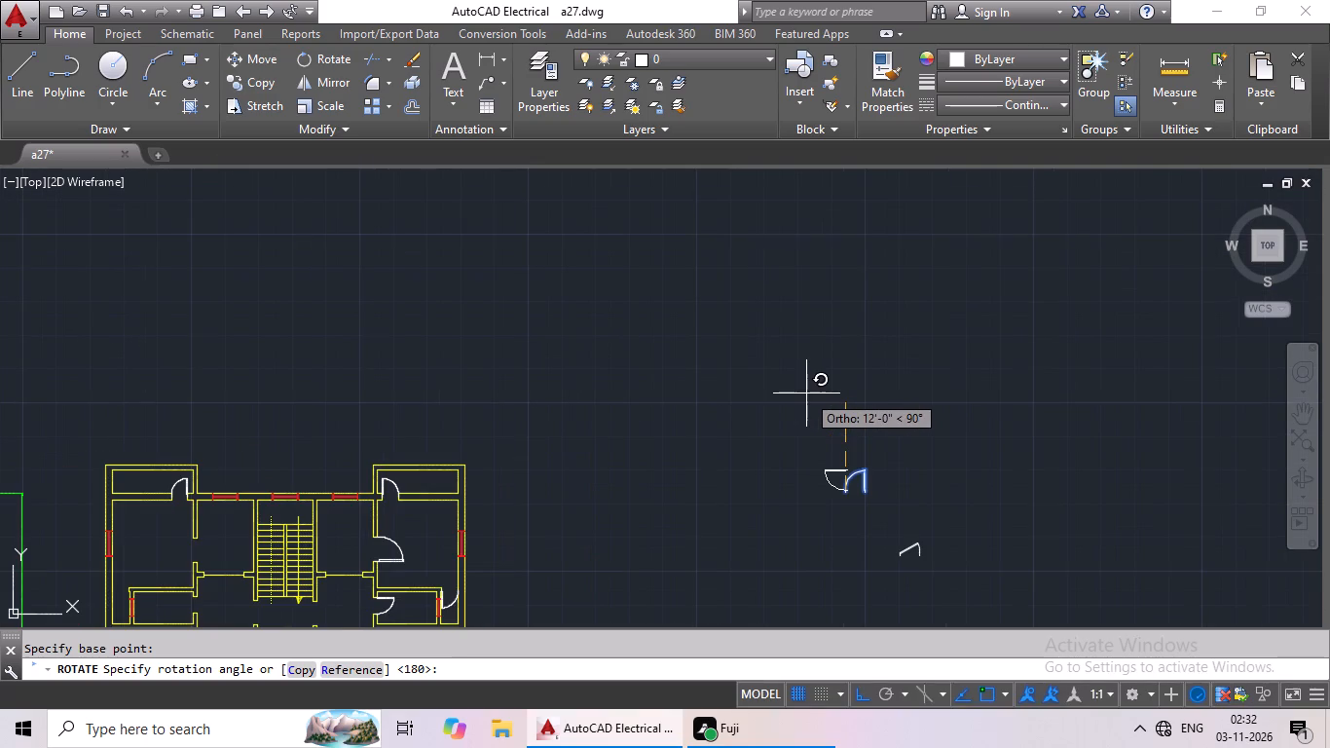
{"action": "left_click", "coordinate": [806, 393]}
Mirror the spare door block across a horizontal line above it, erasing the source block.
{"action": "scroll", "coordinate": [859, 432], "scroll_direction": "down", "scroll_amount": 2}
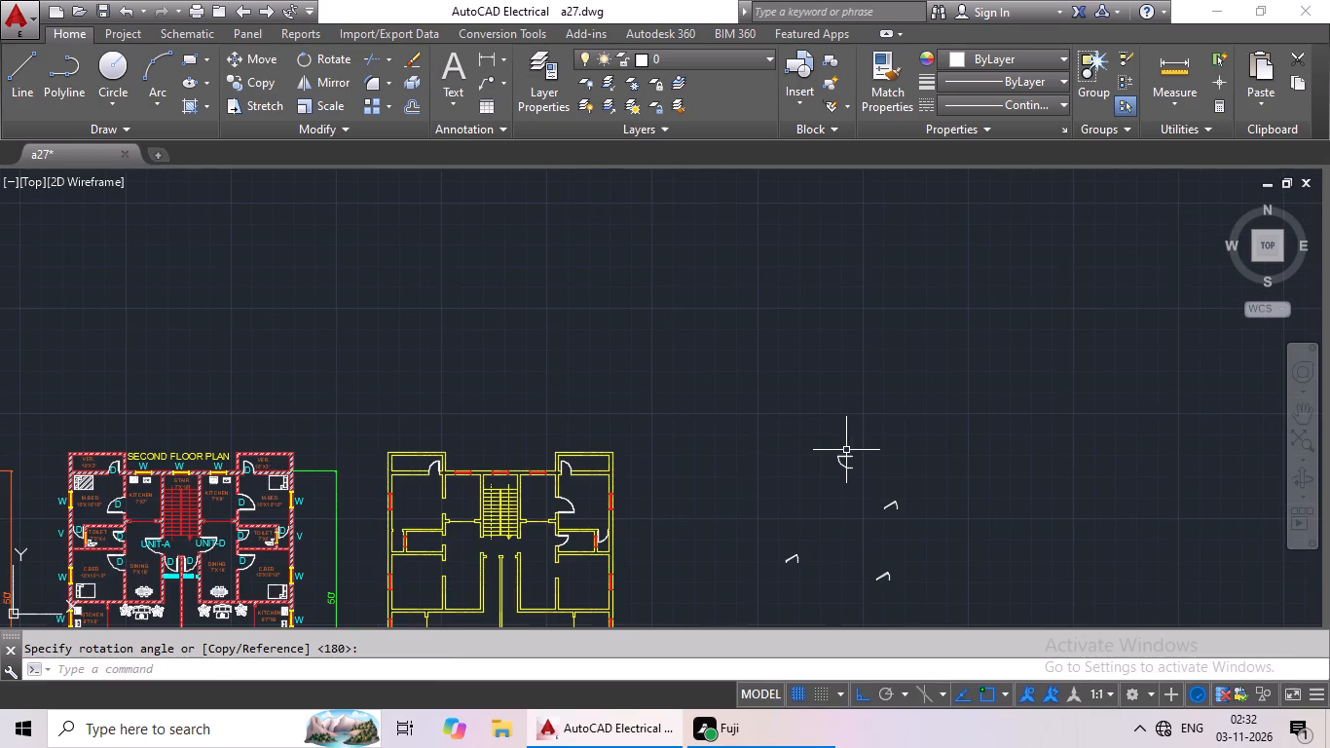
{"action": "left_click", "coordinate": [840, 457]}
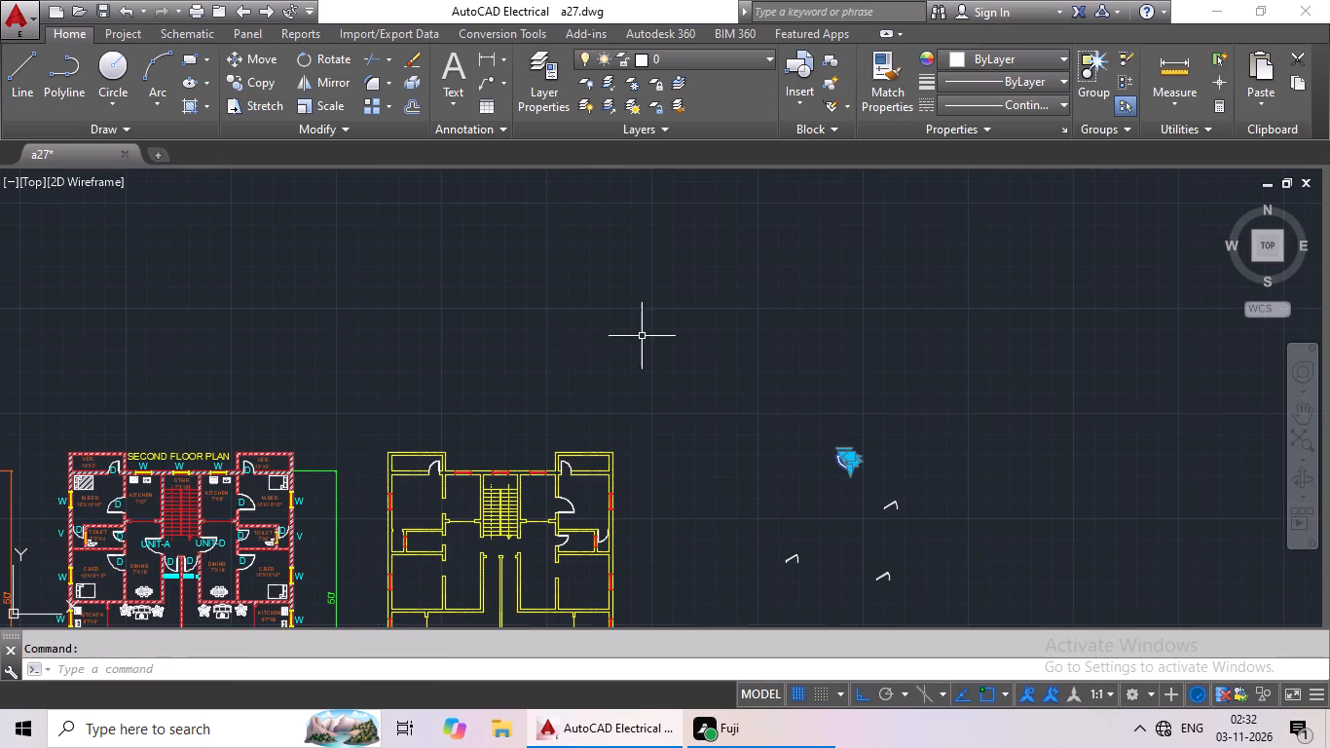
{"action": "left_click", "coordinate": [333, 87]}
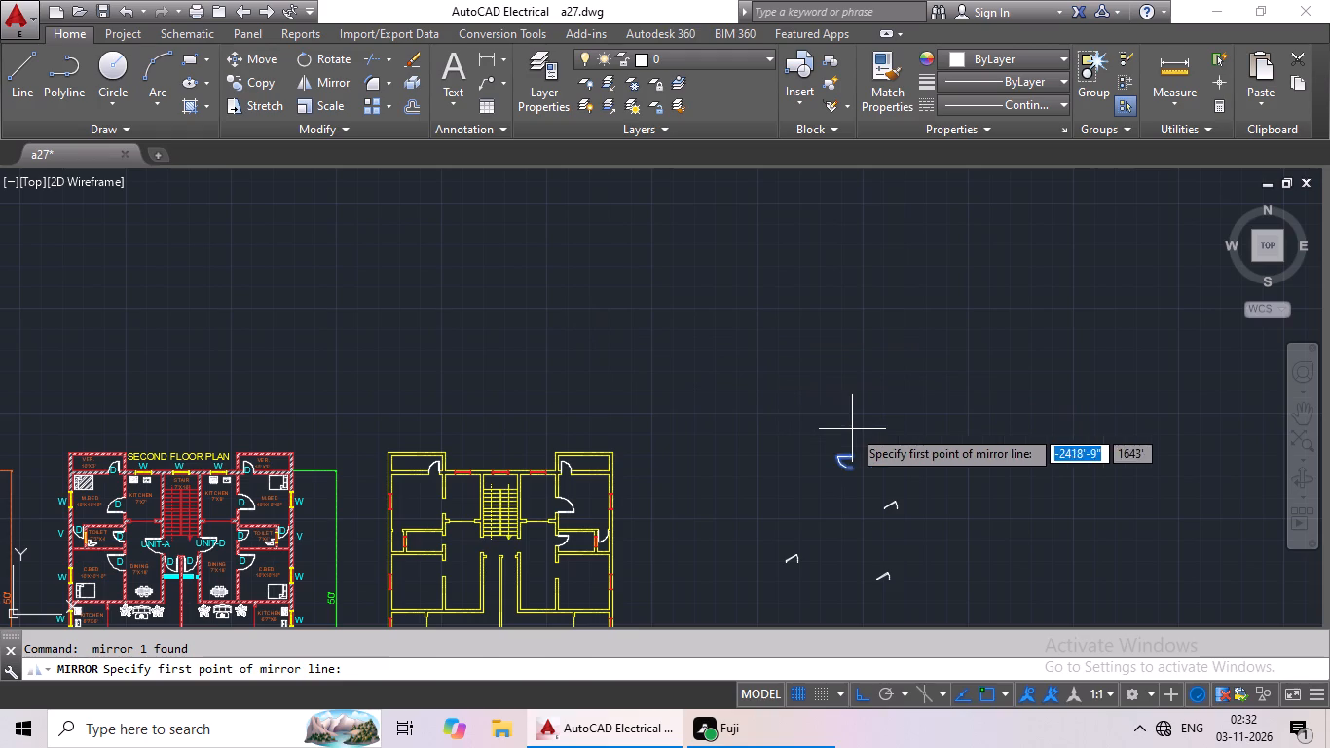
{"action": "left_click", "coordinate": [852, 429]}
{"action": "left_click", "coordinate": [813, 429]}
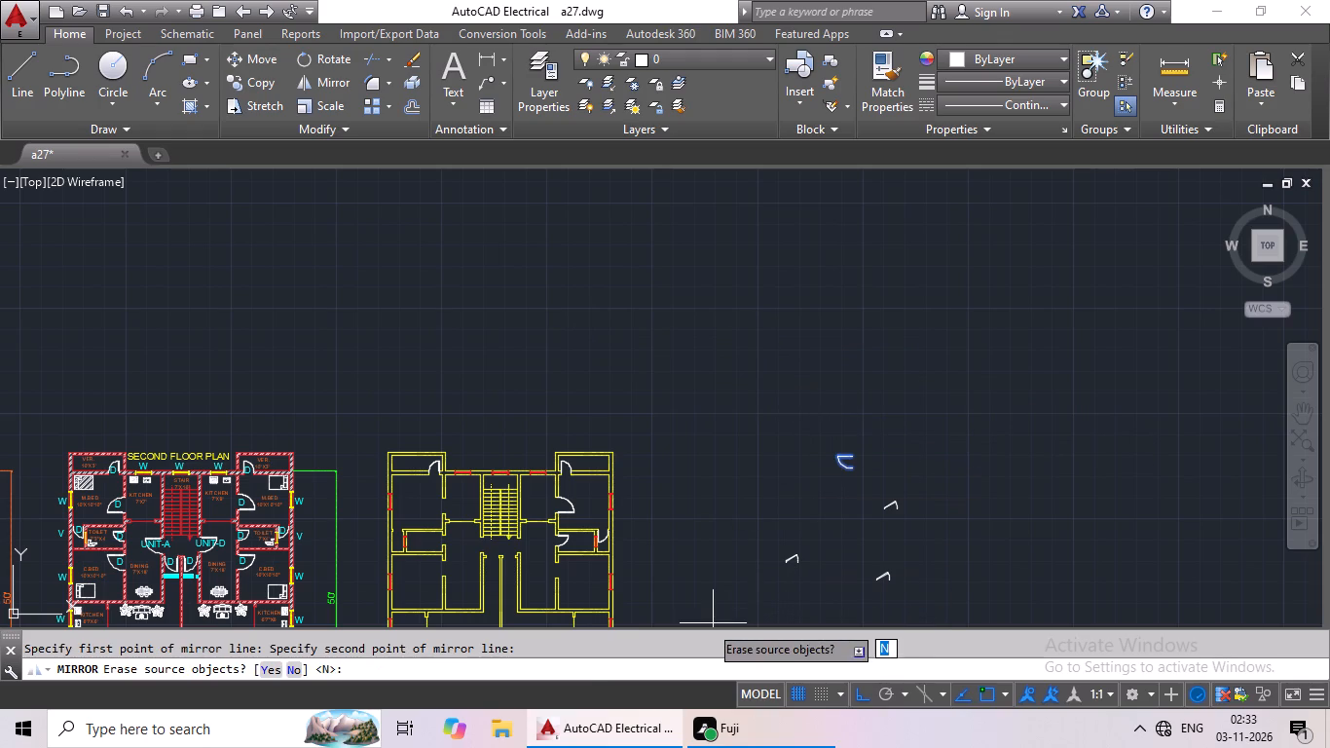
{"action": "left_click", "coordinate": [266, 669]}
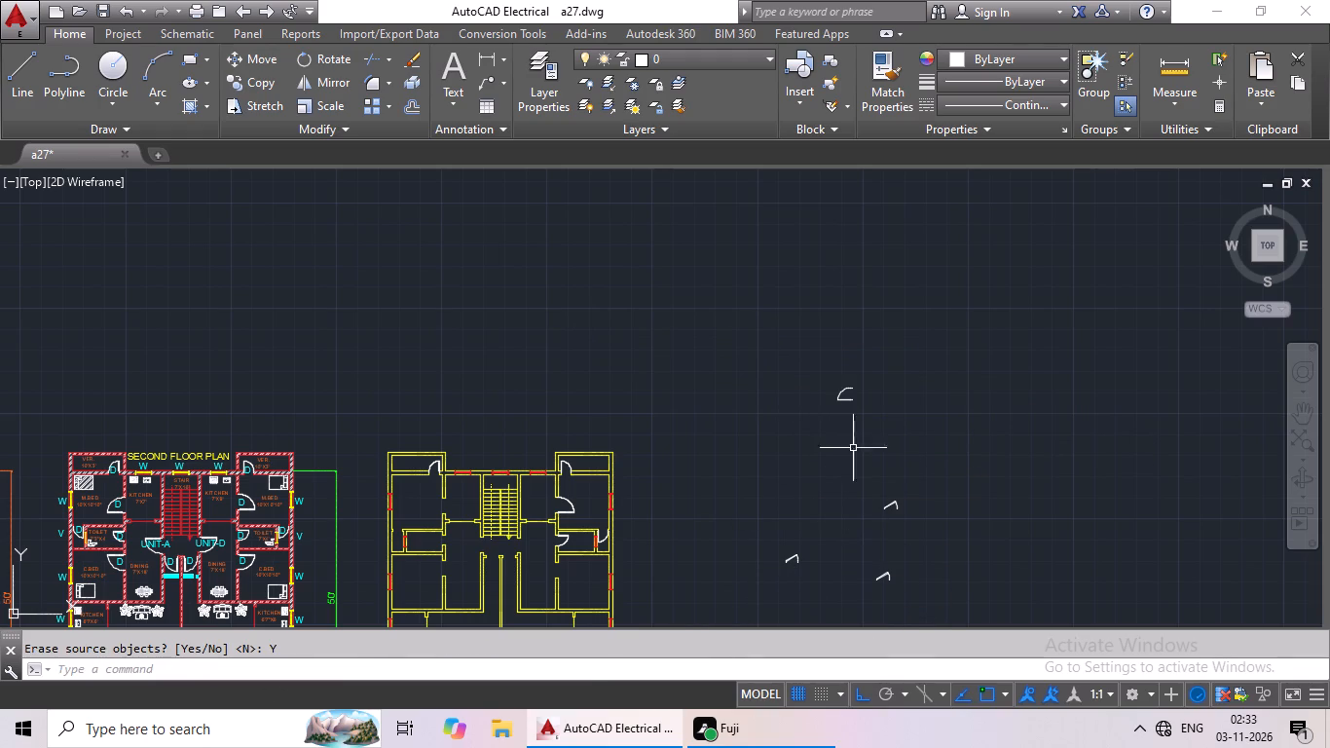
Copy the spare door block into the upper-left M.BED's door opening, level with the top of the lower jamb.
{"action": "left_click", "coordinate": [853, 395]}
{"action": "left_click", "coordinate": [843, 399]}
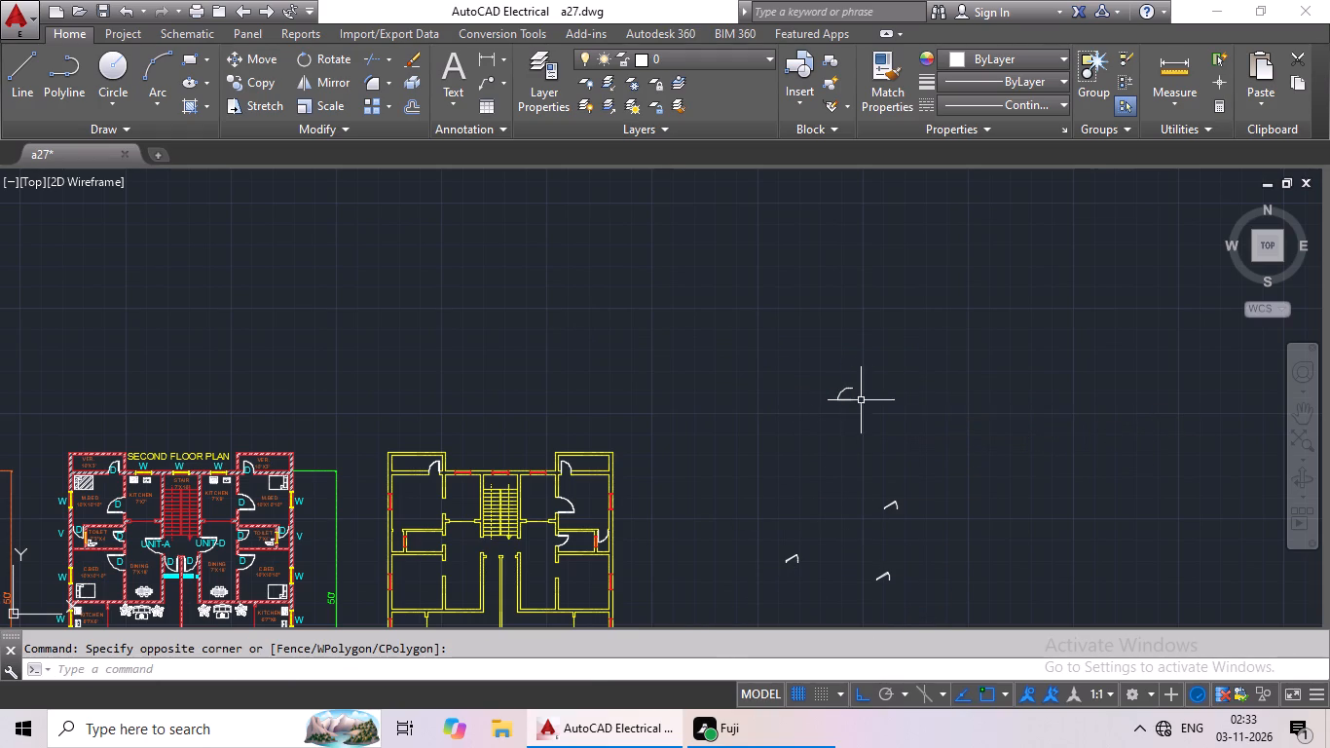
{"action": "left_click_drag", "start_coordinate": [852, 384], "coordinate": [849, 393]}
{"action": "left_click", "coordinate": [885, 408]}
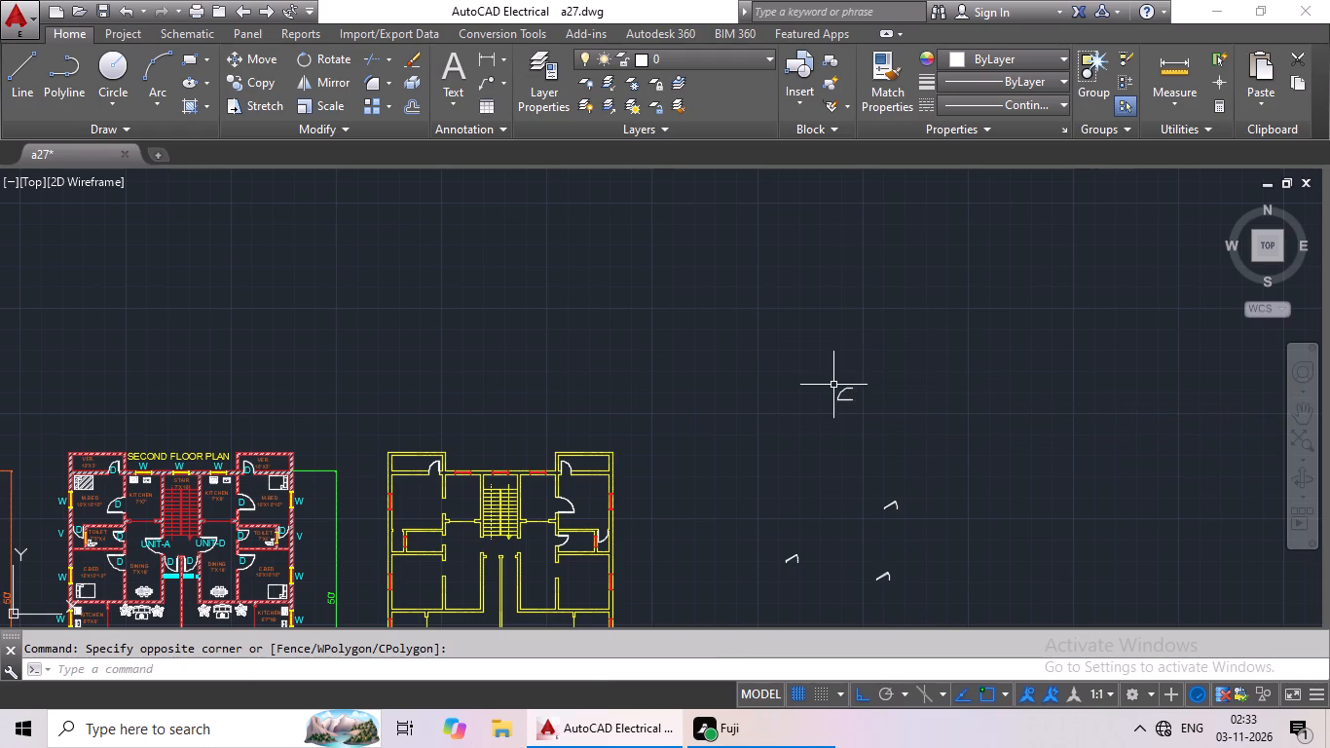
{"action": "left_click", "coordinate": [843, 399]}
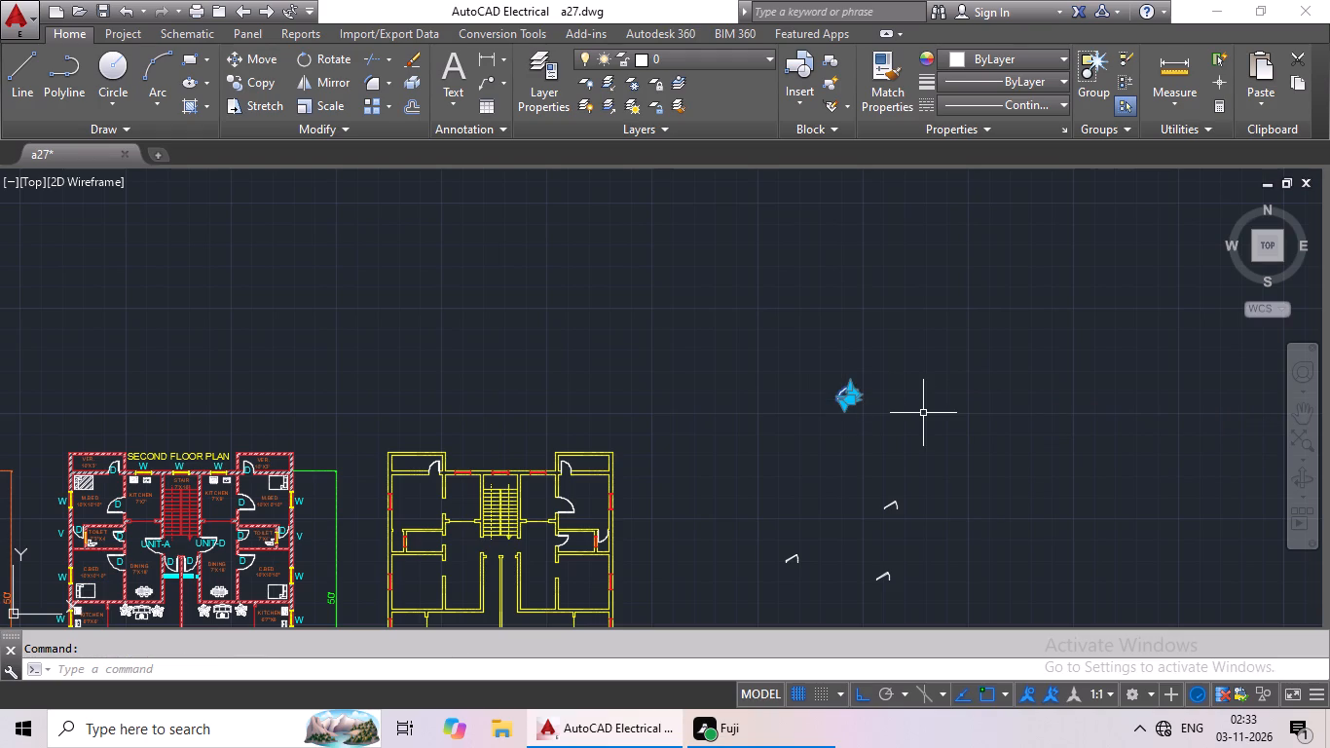
{"action": "key", "text": "ctrl+c"}
{"action": "key", "text": "ctrl+v"}
{"action": "scroll", "coordinate": [425, 519], "scroll_direction": "up", "scroll_amount": 4}
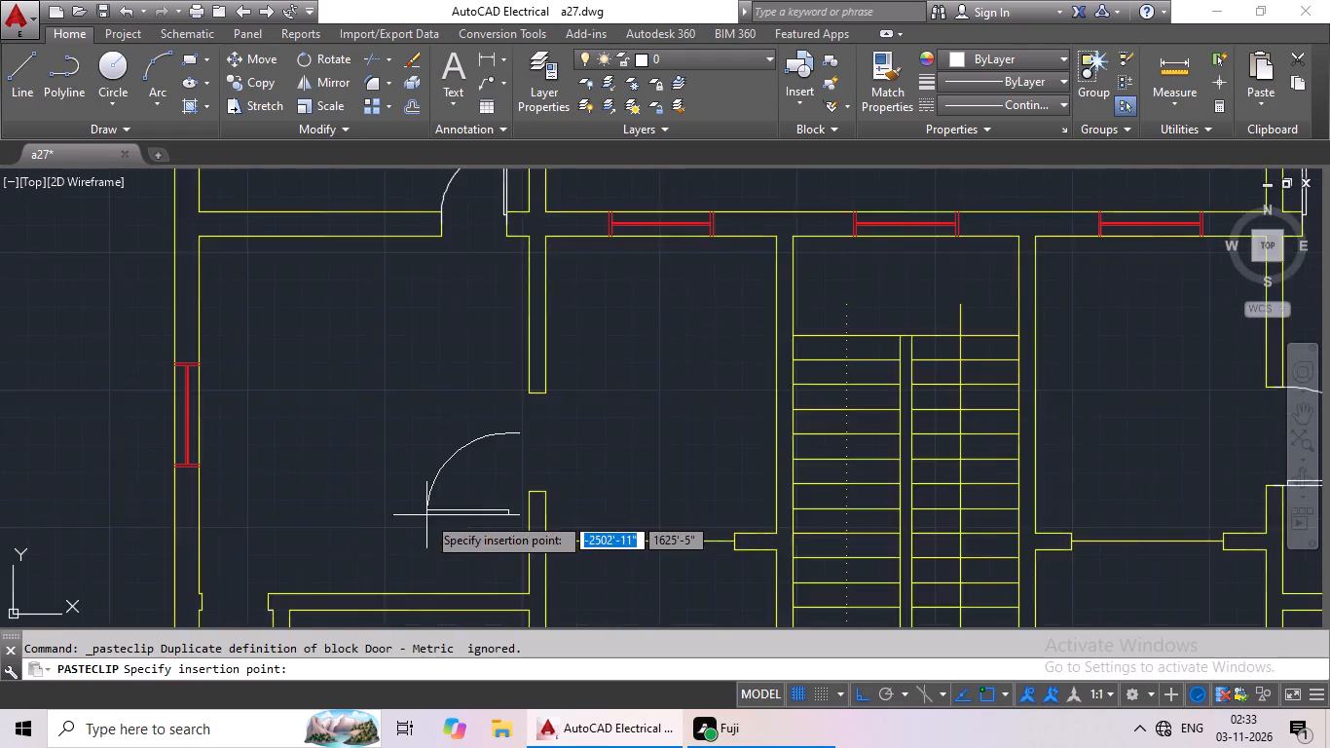
{"action": "scroll", "coordinate": [426, 515], "scroll_direction": "up", "scroll_amount": 2}
{"action": "scroll", "coordinate": [497, 460], "scroll_direction": "up", "scroll_amount": 2}
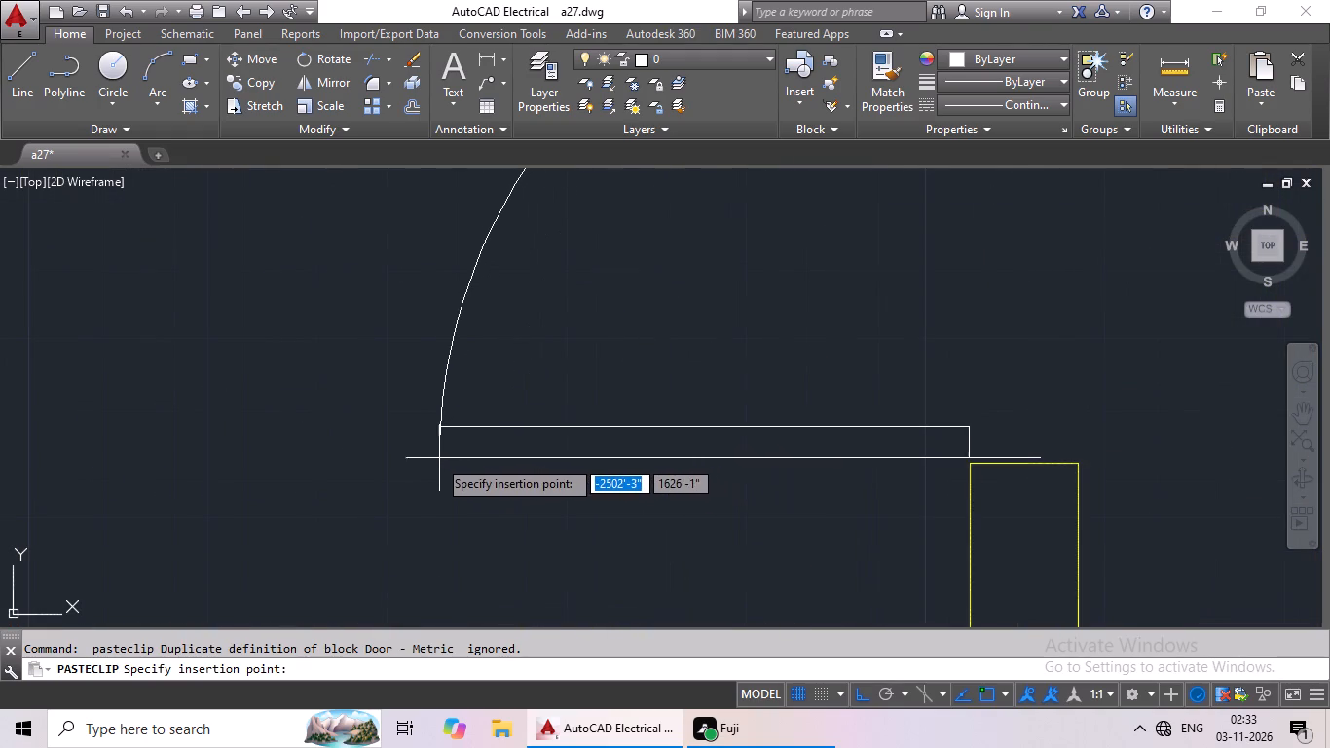
{"action": "left_click", "coordinate": [428, 464]}
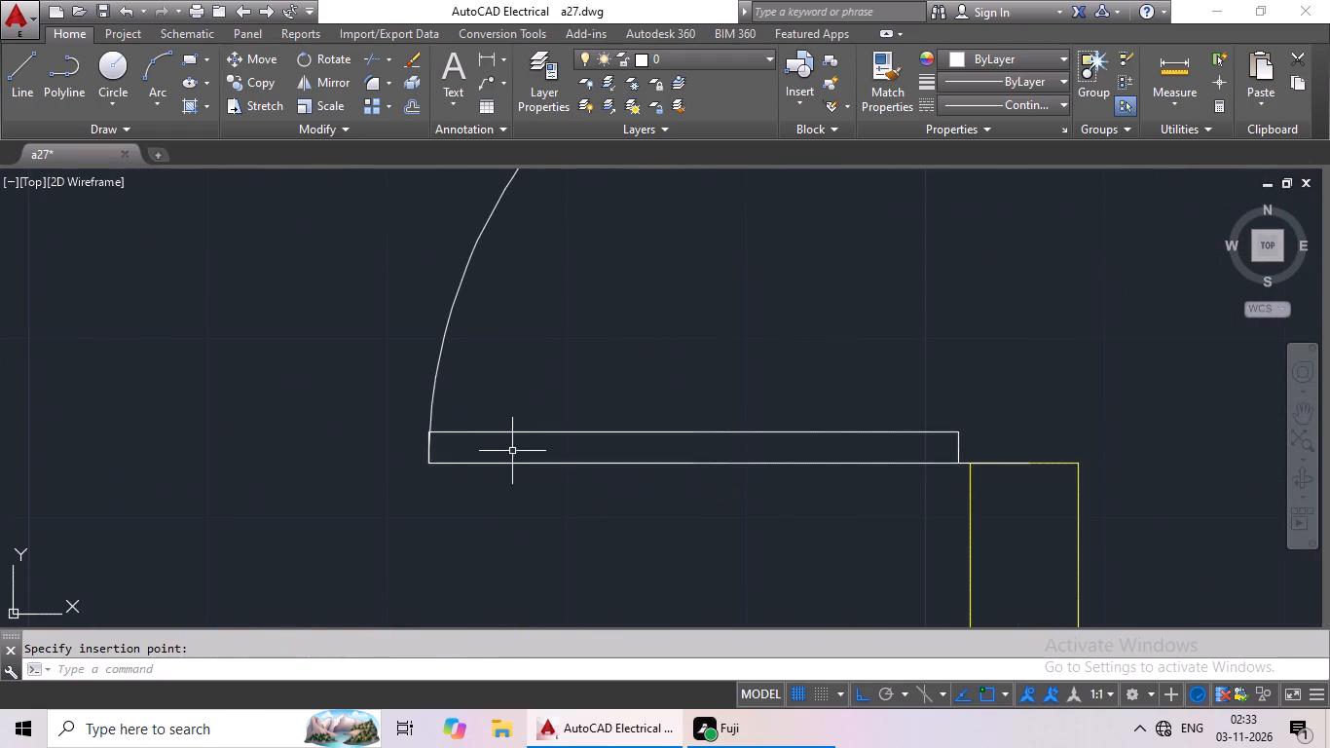
Scale the upper-left M.BED door by reference from its hinge end on the lower jamb so its arc end meets the upper jamb.
{"action": "scroll", "coordinate": [653, 398], "scroll_direction": "down", "scroll_amount": 1}
{"action": "left_click", "coordinate": [649, 437]}
{"action": "scroll", "coordinate": [762, 387], "scroll_direction": "down", "scroll_amount": 2}
{"action": "middle_click_drag", "start_coordinate": [768, 385], "coordinate": [731, 453]}
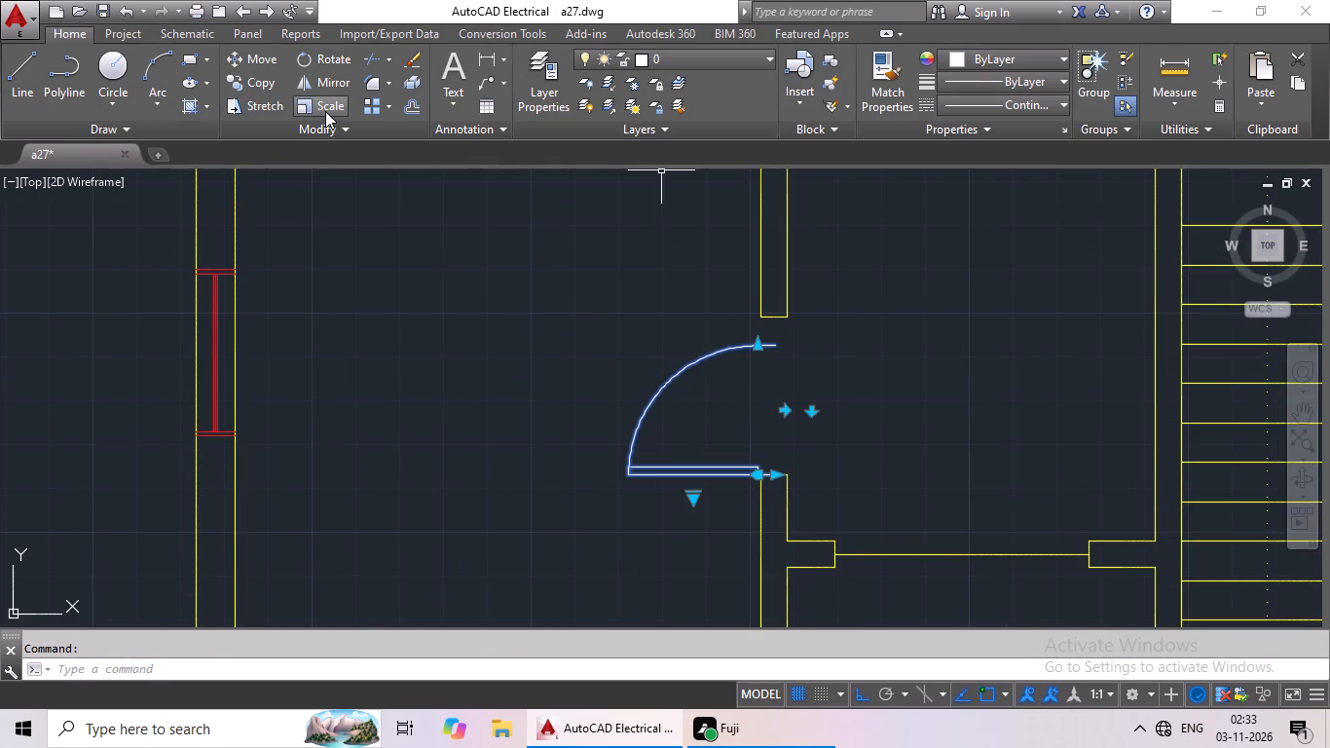
{"action": "left_click", "coordinate": [325, 111]}
{"action": "scroll", "coordinate": [790, 484], "scroll_direction": "up", "scroll_amount": 4}
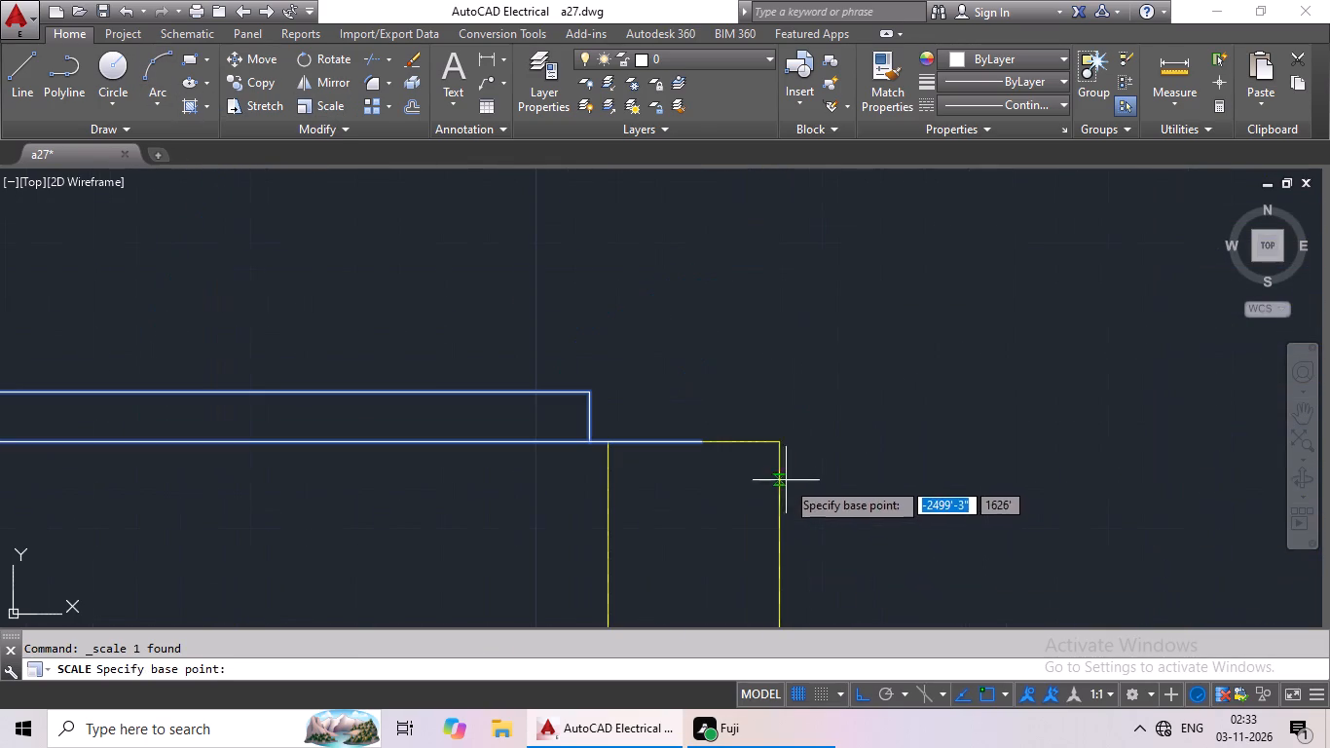
{"action": "left_click_drag", "start_coordinate": [697, 440], "coordinate": [707, 416]}
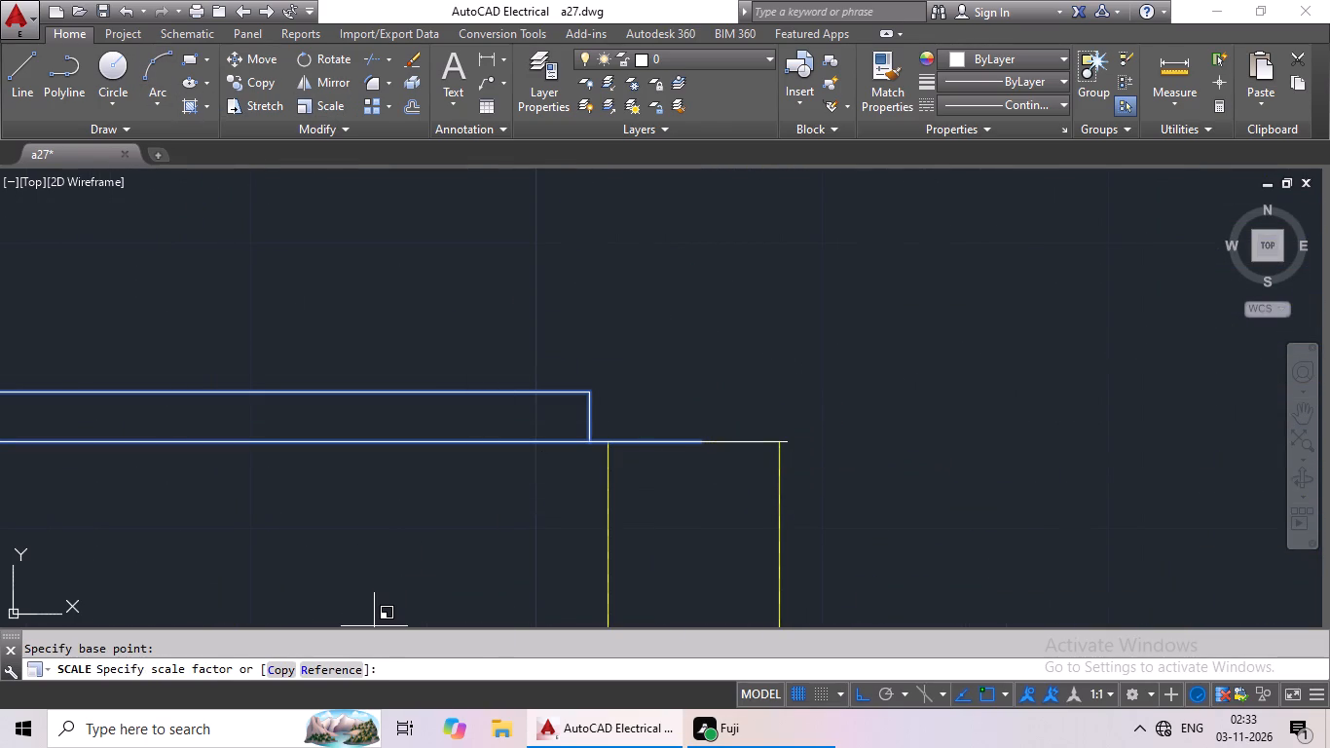
{"action": "left_click", "coordinate": [338, 669]}
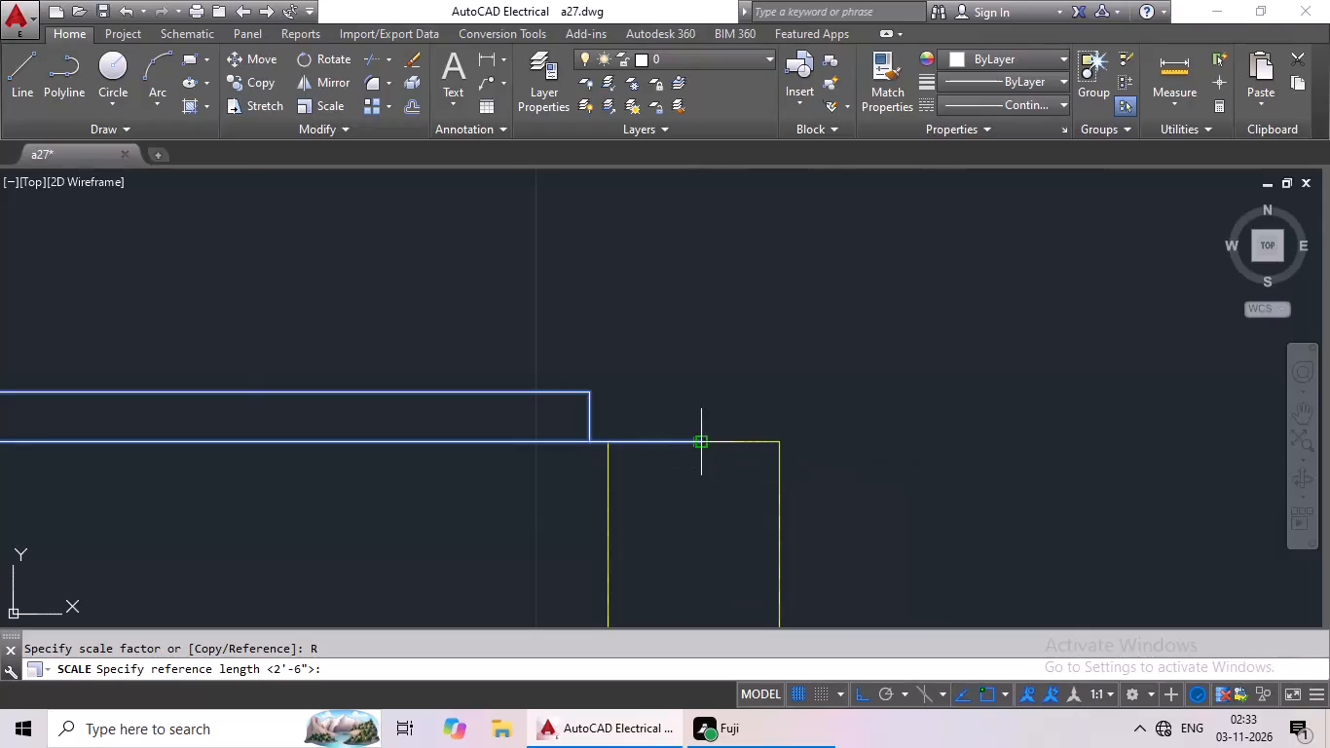
{"action": "left_click", "coordinate": [697, 445]}
{"action": "scroll", "coordinate": [726, 288], "scroll_direction": "down", "scroll_amount": 3}
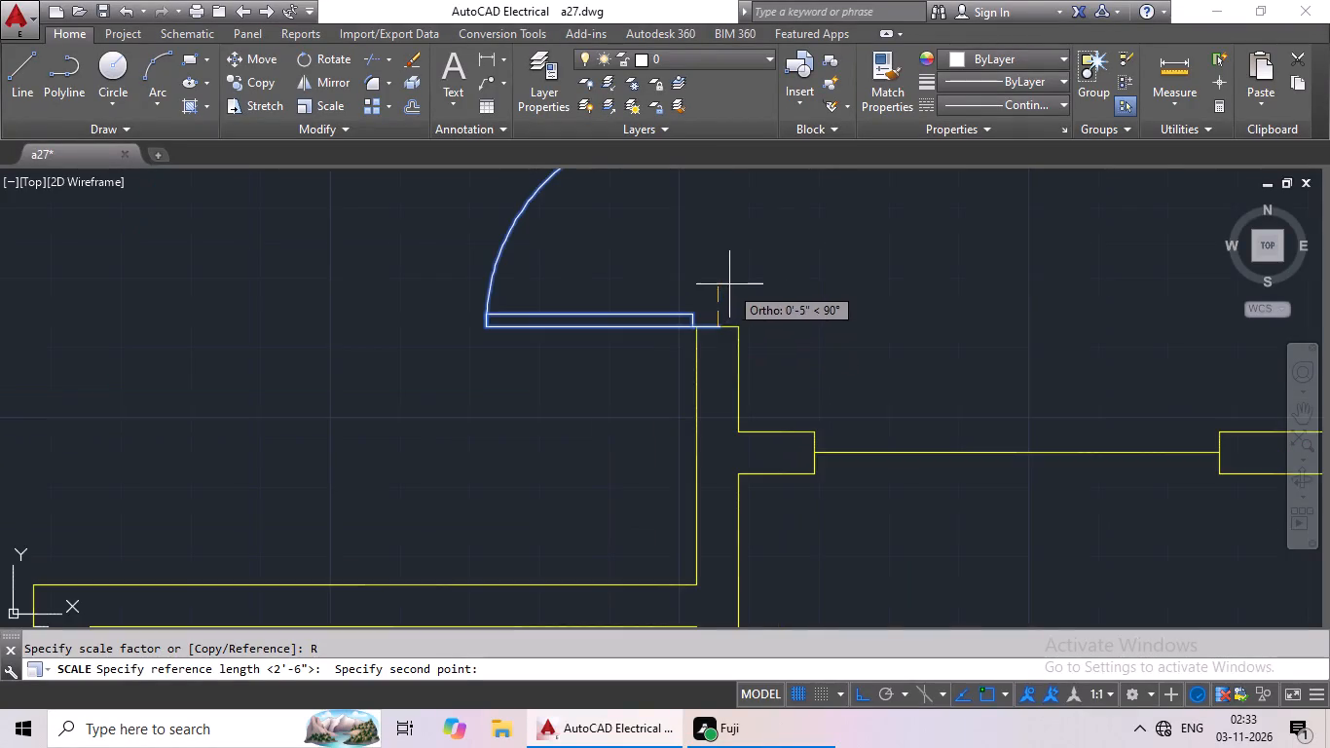
{"action": "middle_click_drag", "start_coordinate": [729, 284], "coordinate": [640, 451]}
{"action": "left_click", "coordinate": [633, 290]}
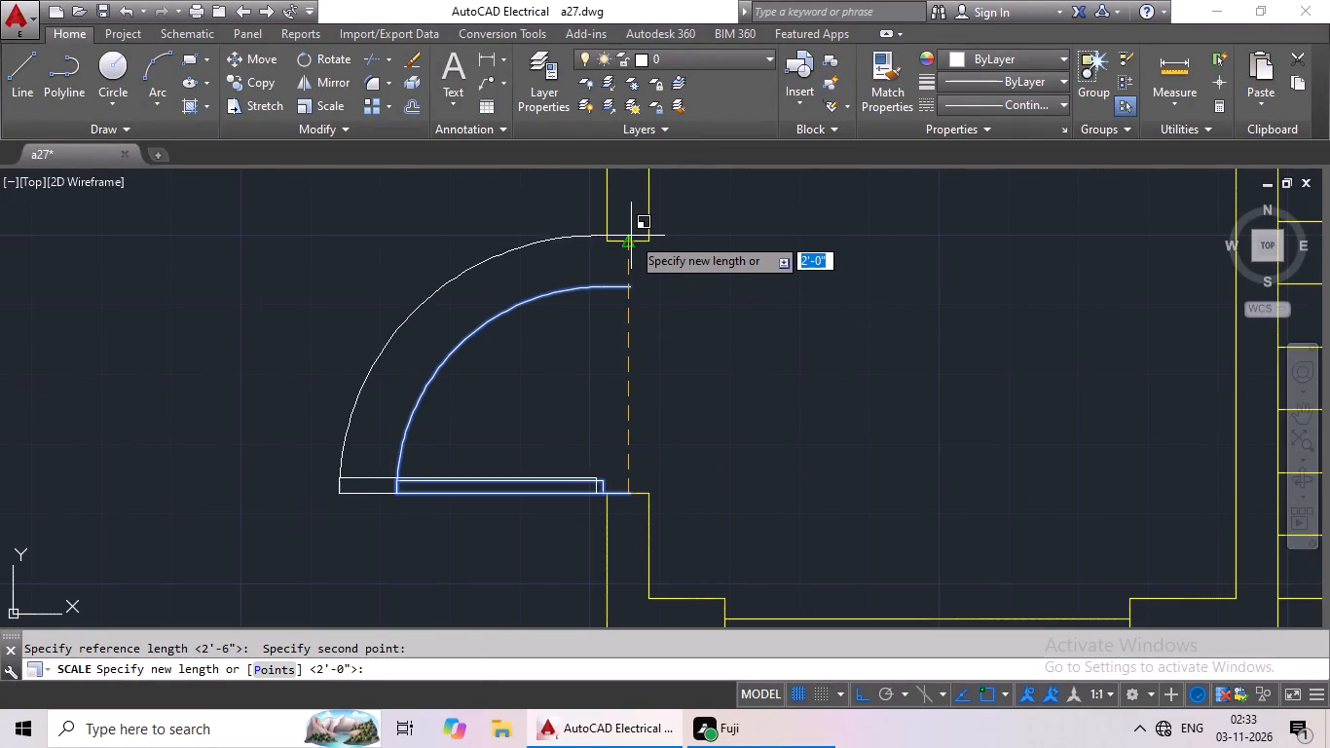
{"action": "left_click", "coordinate": [628, 242]}
Mirror the spare door block across a horizontal line below it, erasing the source block.
{"action": "scroll", "coordinate": [755, 258], "scroll_direction": "down", "scroll_amount": 4}
{"action": "middle_click_drag", "start_coordinate": [762, 391], "coordinate": [827, 299]}
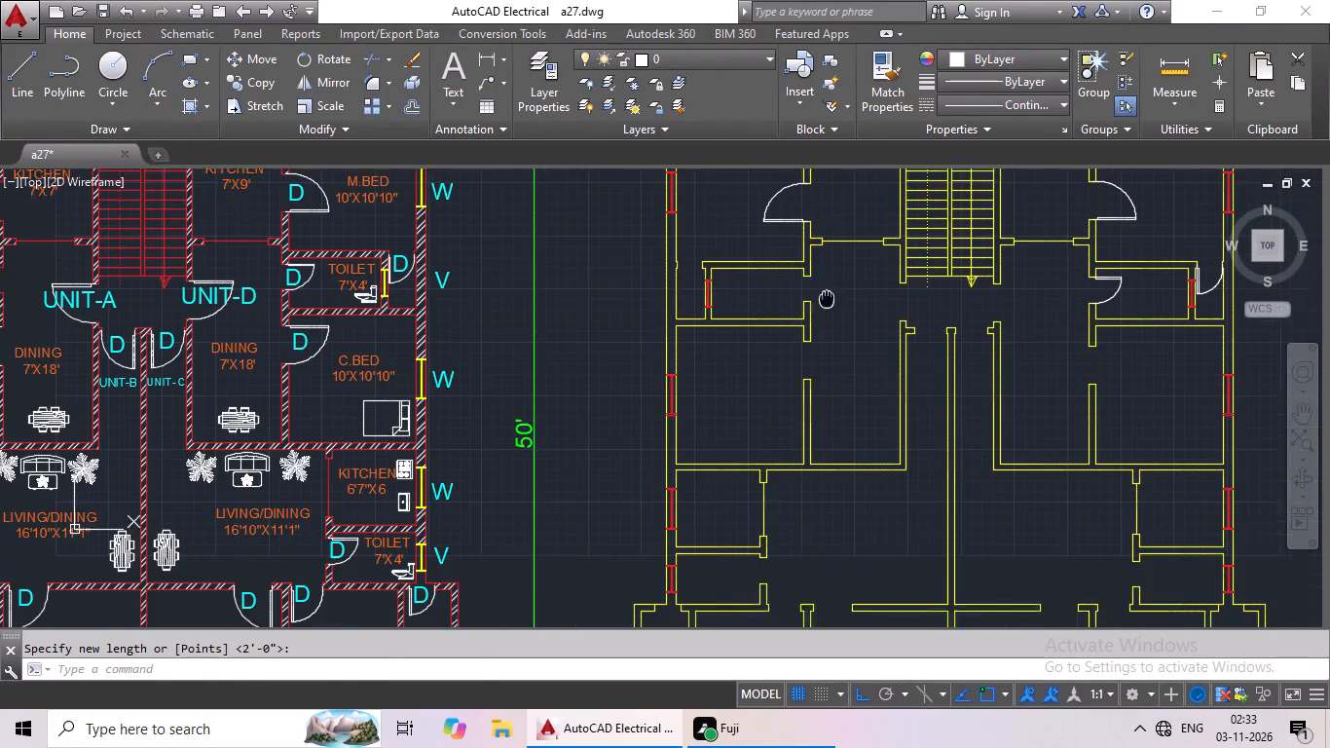
{"action": "scroll", "coordinate": [856, 314], "scroll_direction": "down", "scroll_amount": 1}
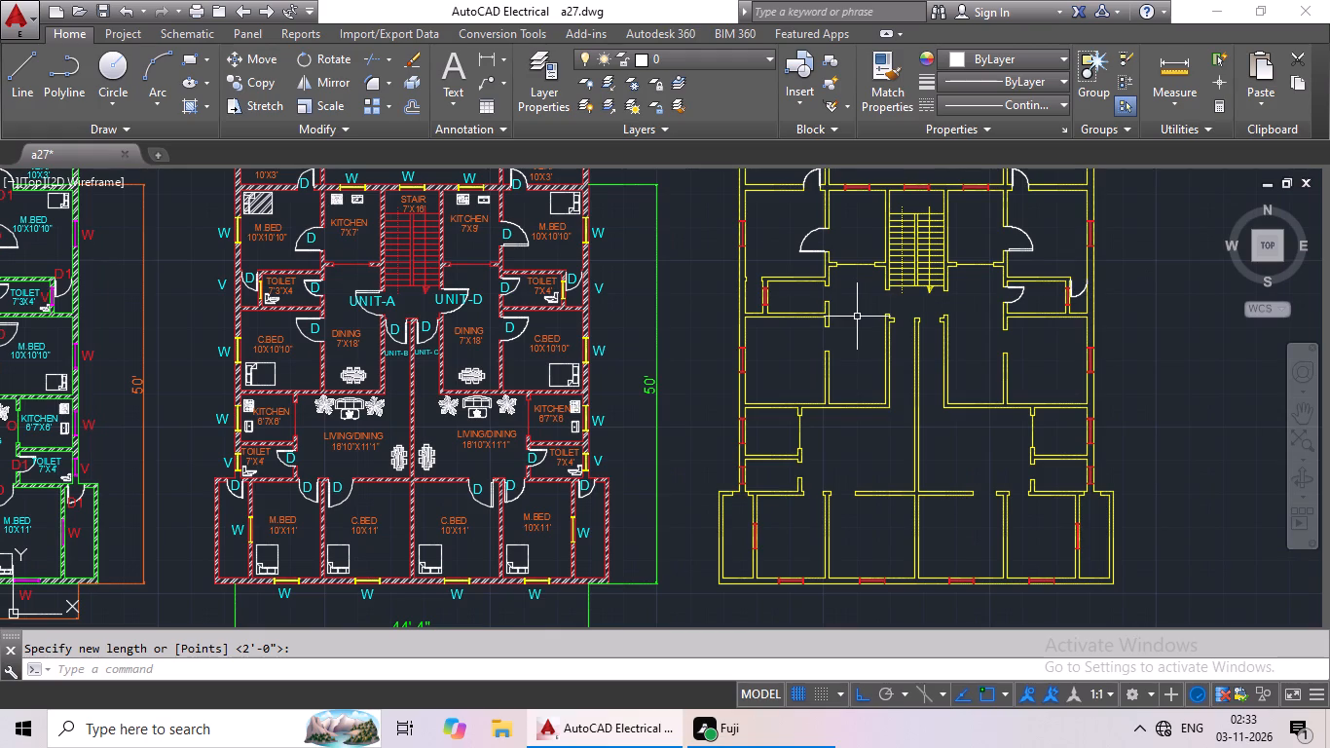
{"action": "middle_click", "coordinate": [886, 328]}
{"action": "middle_click_drag", "start_coordinate": [881, 344], "coordinate": [619, 314]}
{"action": "middle_click_drag", "start_coordinate": [1007, 327], "coordinate": [843, 400]}
{"action": "middle_click_drag", "start_coordinate": [1008, 357], "coordinate": [798, 440]}
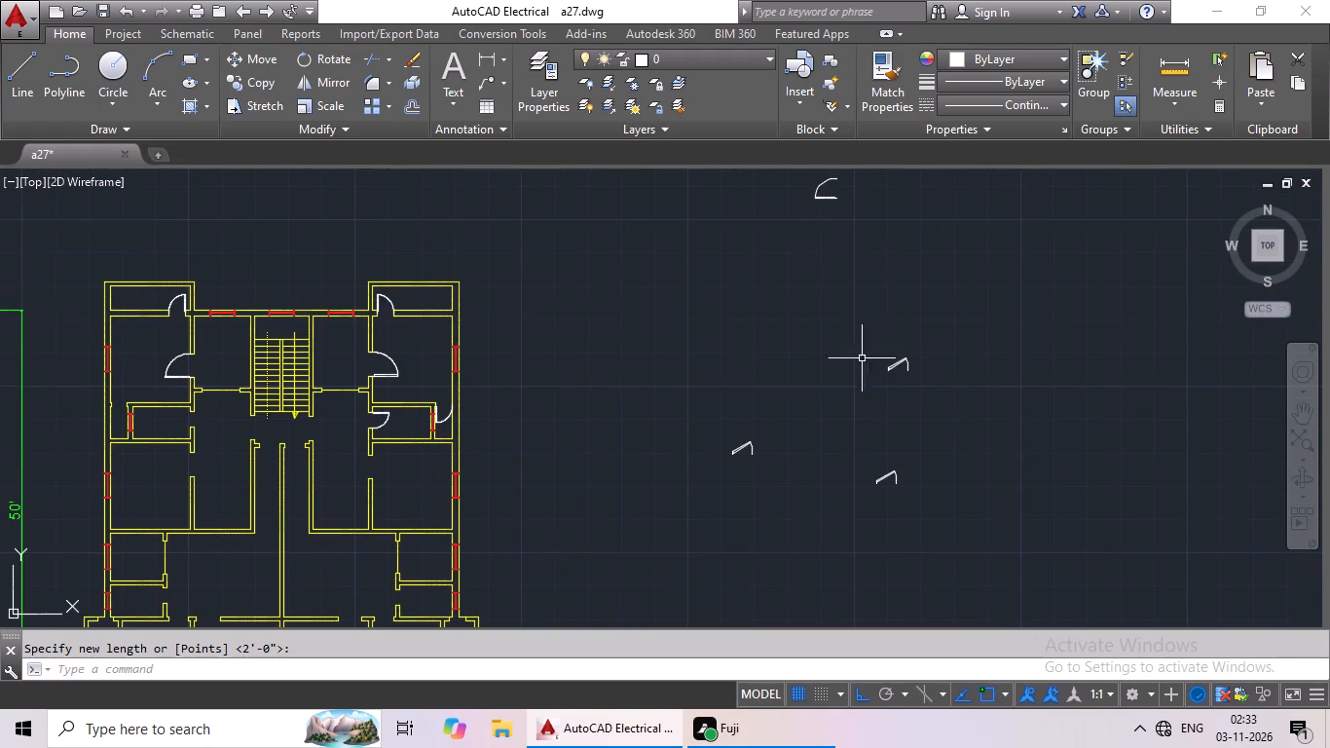
{"action": "middle_click_drag", "start_coordinate": [861, 263], "coordinate": [832, 350]}
{"action": "left_click", "coordinate": [805, 286]}
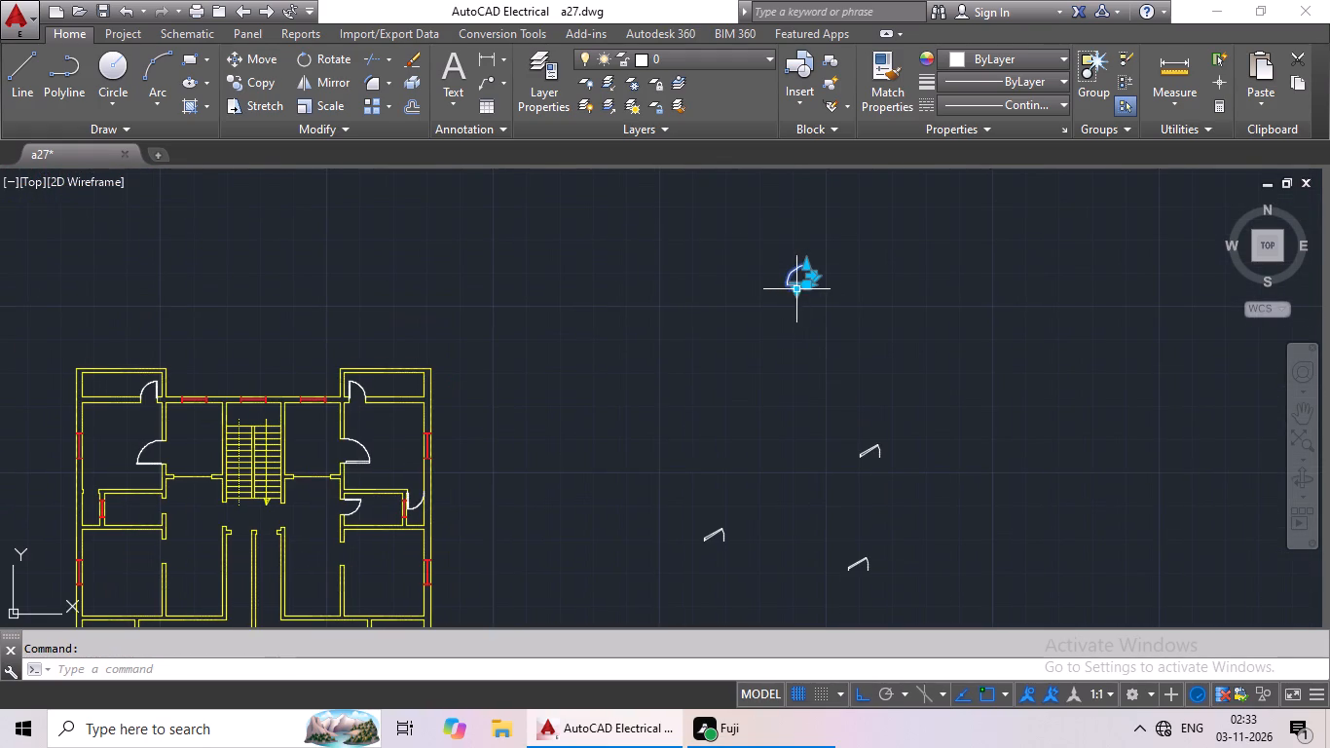
{"action": "left_click", "coordinate": [324, 81]}
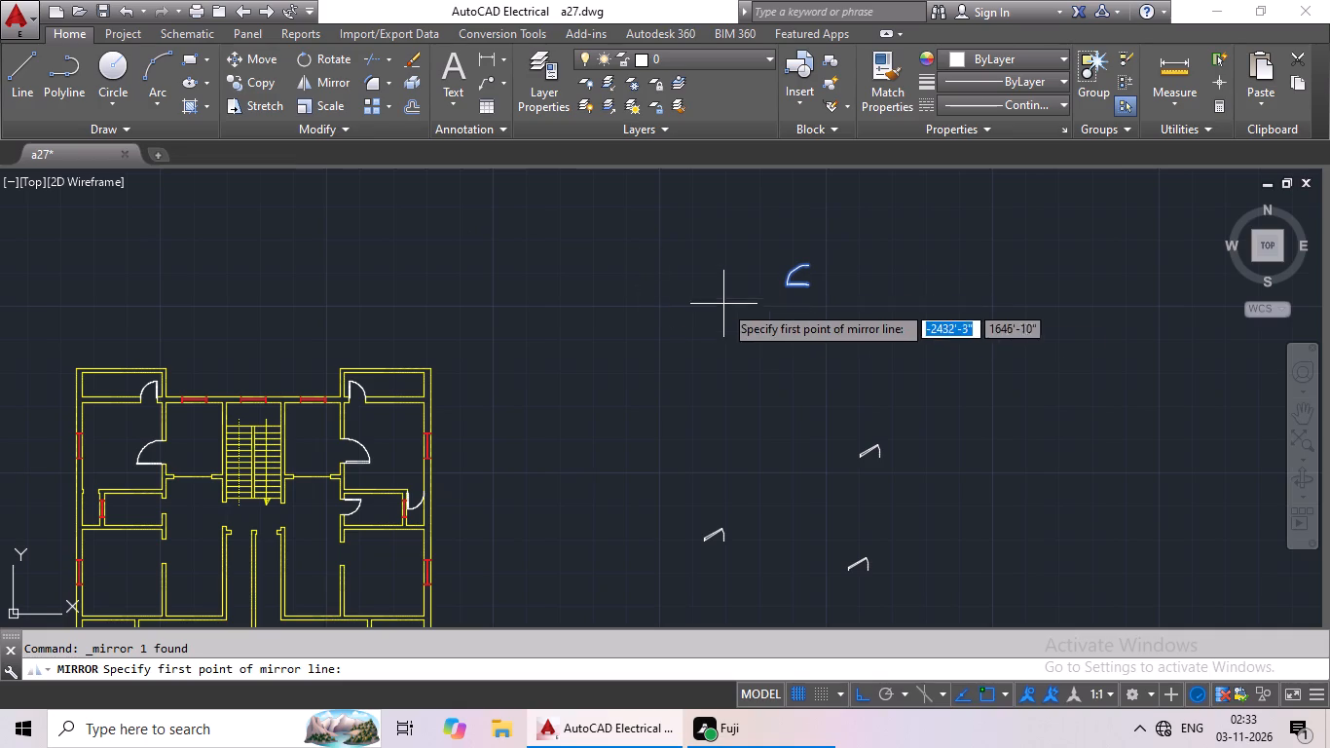
{"action": "left_click_drag", "start_coordinate": [809, 309], "coordinate": [776, 320]}
{"action": "left_click", "coordinate": [741, 323]}
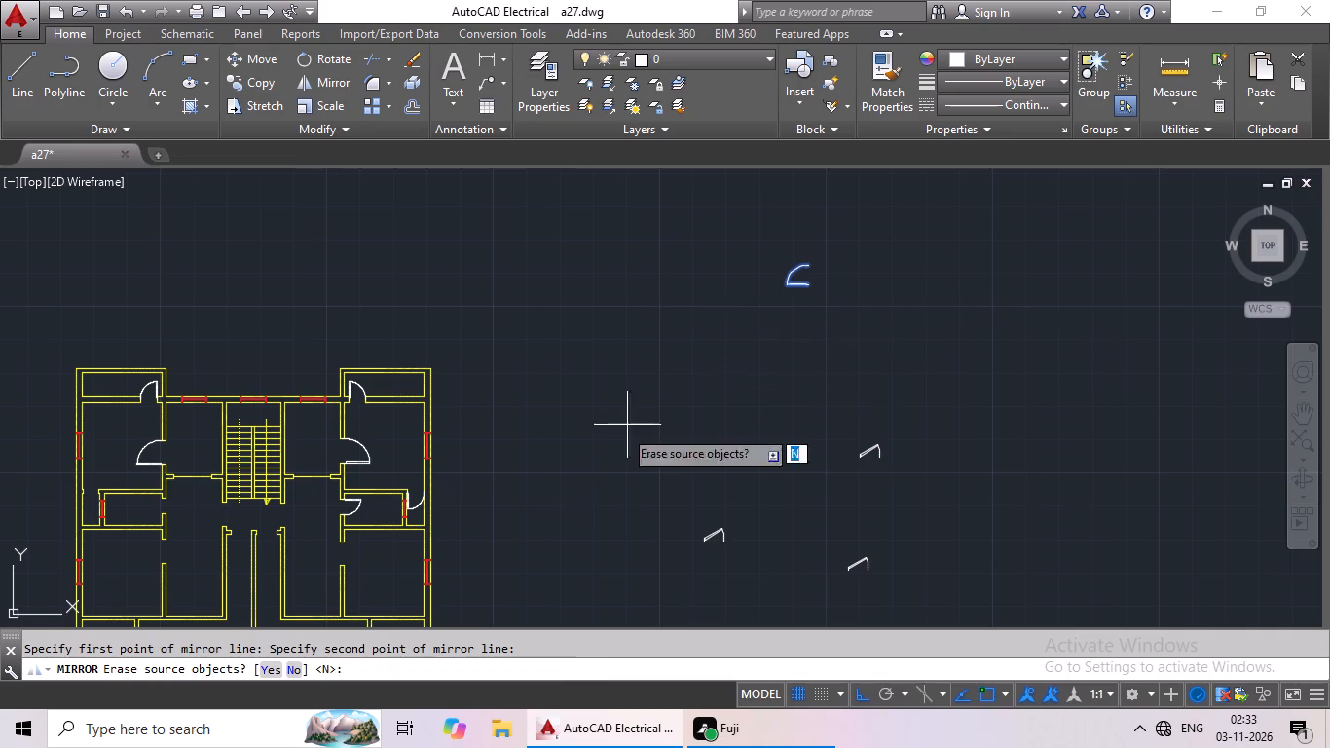
{"action": "left_click", "coordinate": [265, 666]}
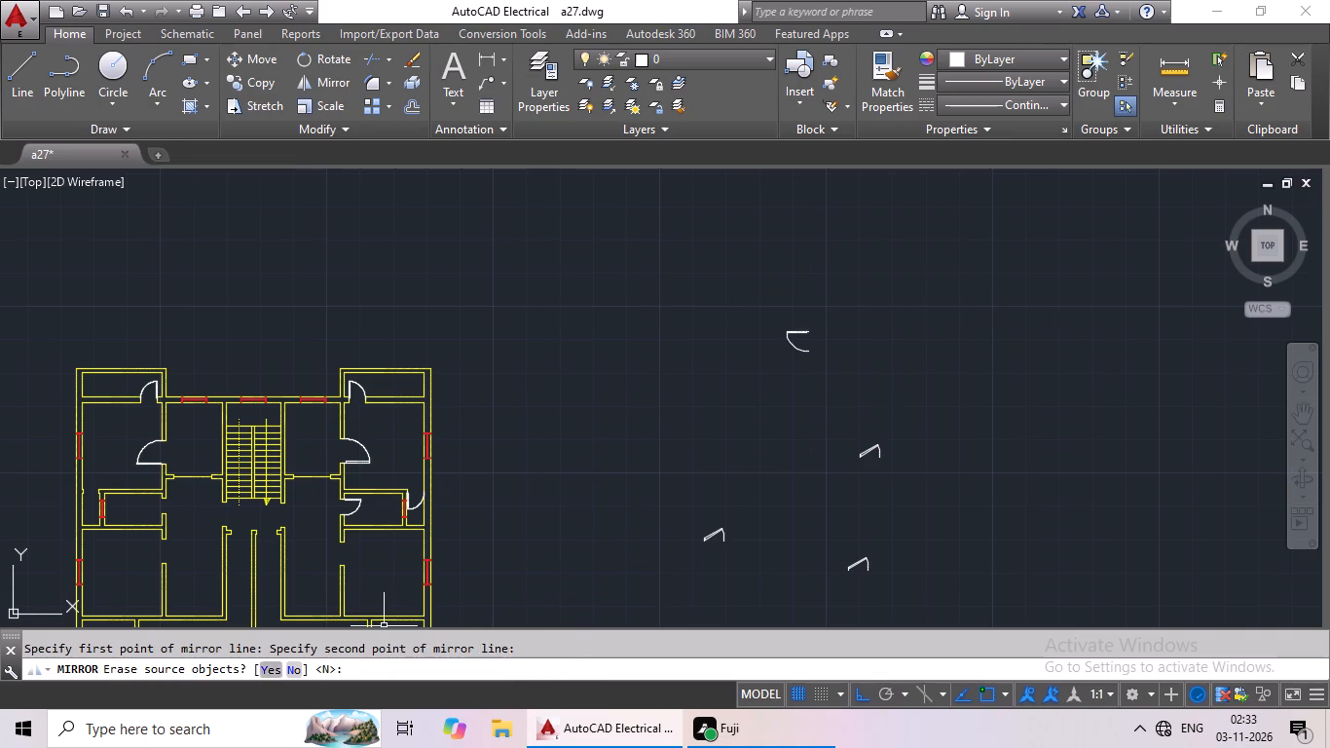
Copy the mirrored door block into the upper-left toilet's door opening, level with the bottom of the upper jamb.
{"action": "left_click", "coordinate": [787, 340]}
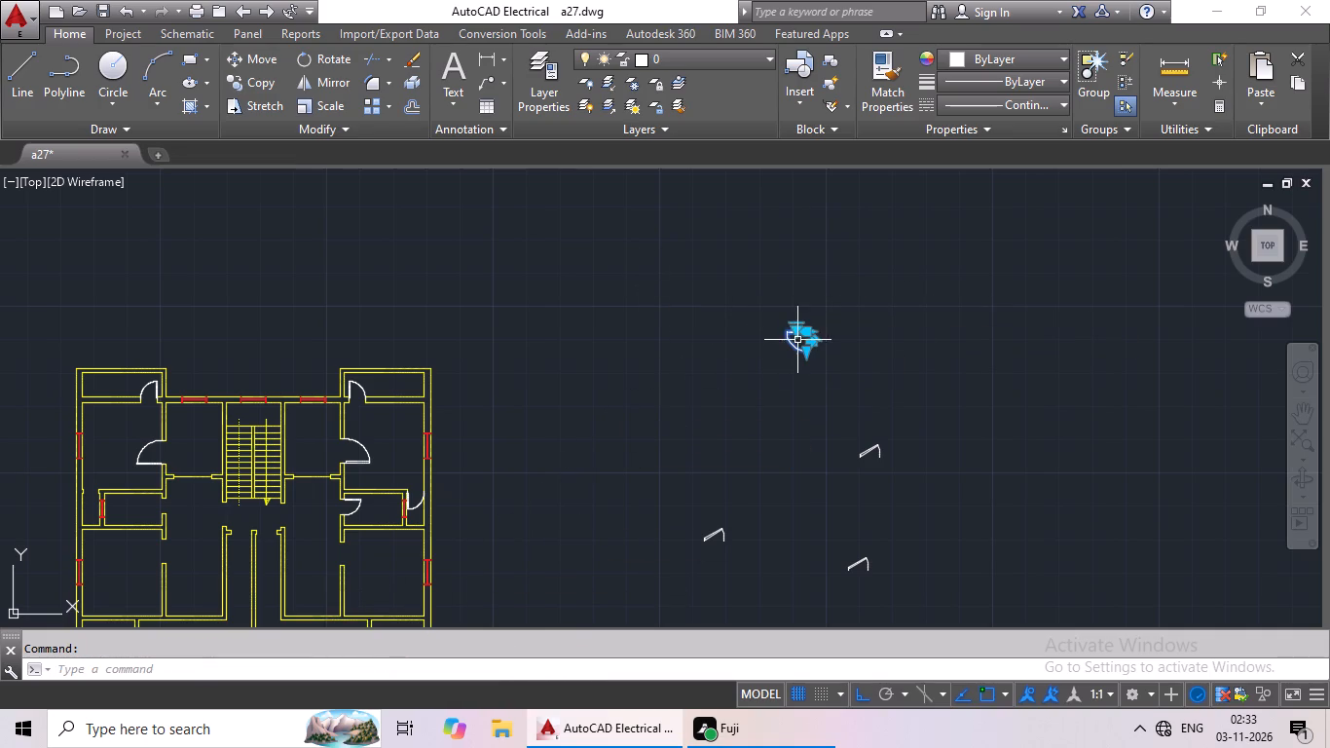
{"action": "key", "text": "ctrl+c"}
{"action": "key", "text": "ctrl+v"}
{"action": "scroll", "coordinate": [696, 362], "scroll_direction": "down", "scroll_amount": 4, "text": "ctrl"}
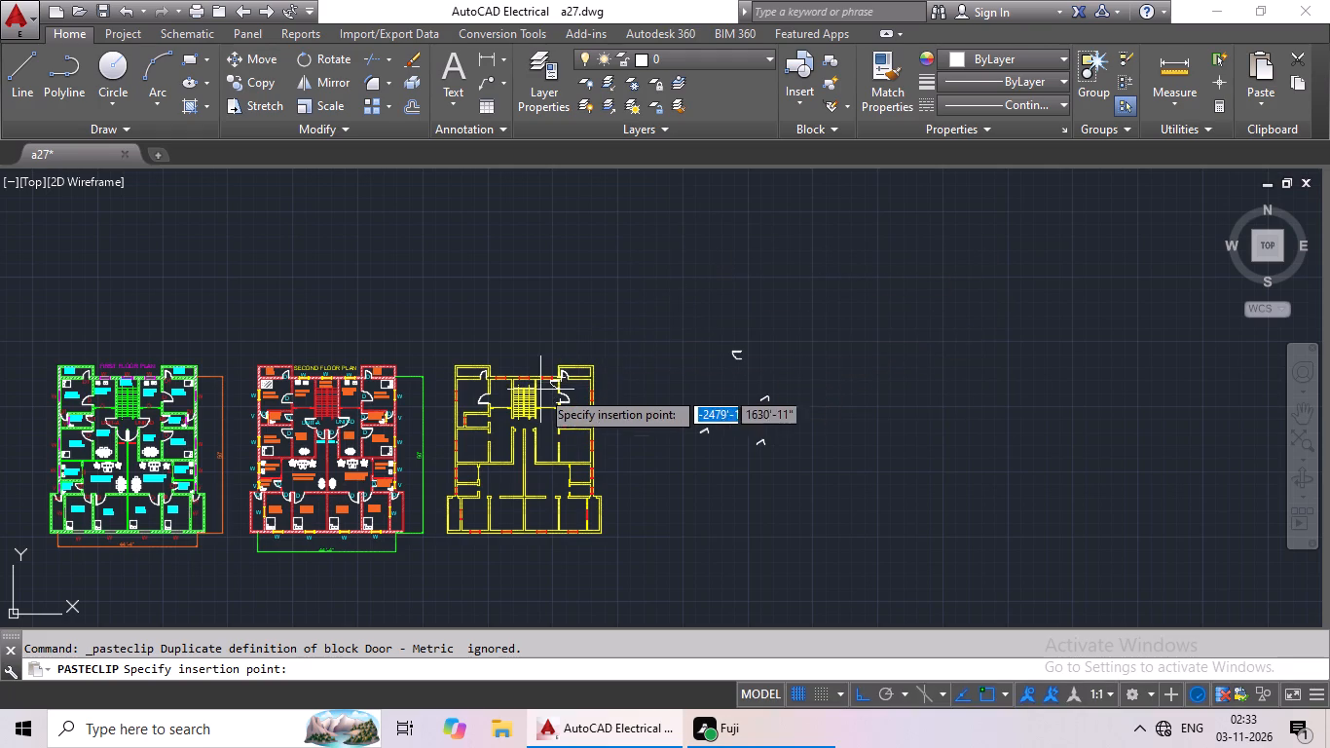
{"action": "scroll", "coordinate": [501, 418], "scroll_direction": "up", "scroll_amount": 3}
{"action": "scroll", "coordinate": [404, 436], "scroll_direction": "up", "scroll_amount": 3}
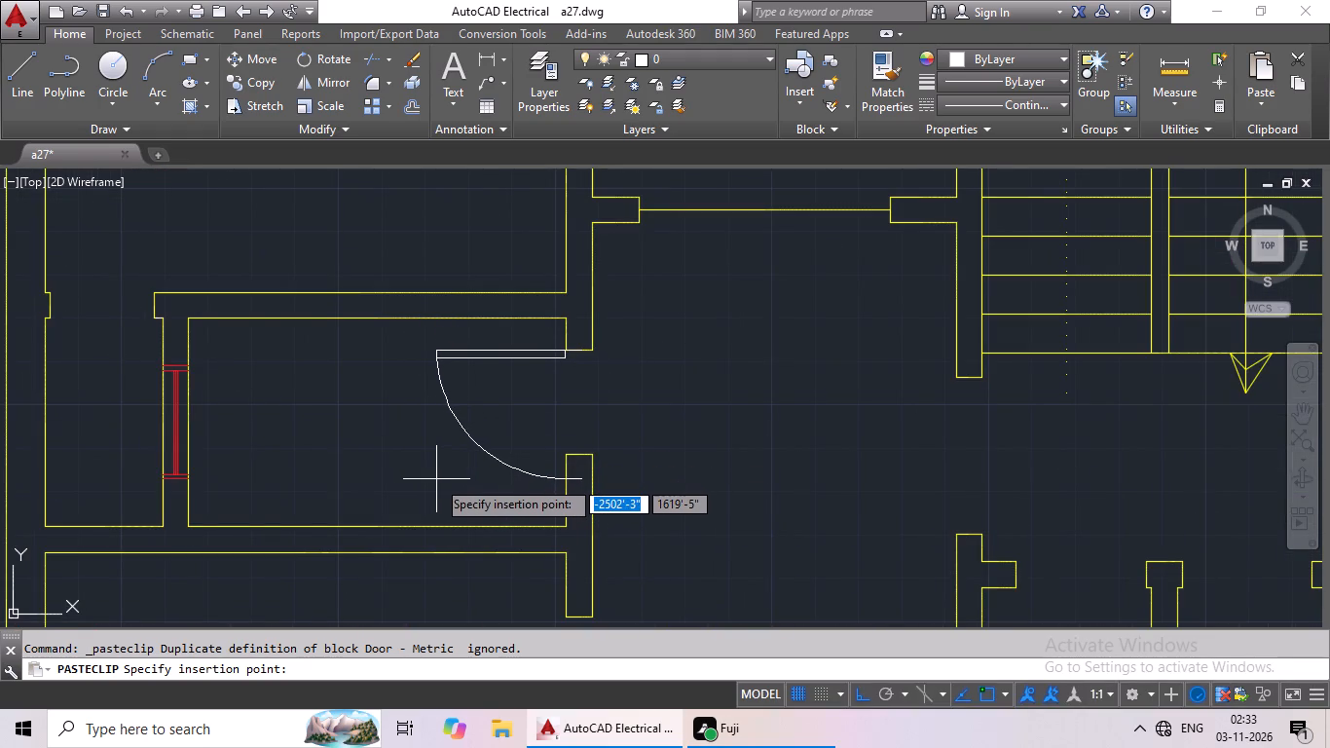
{"action": "left_click", "coordinate": [436, 479]}
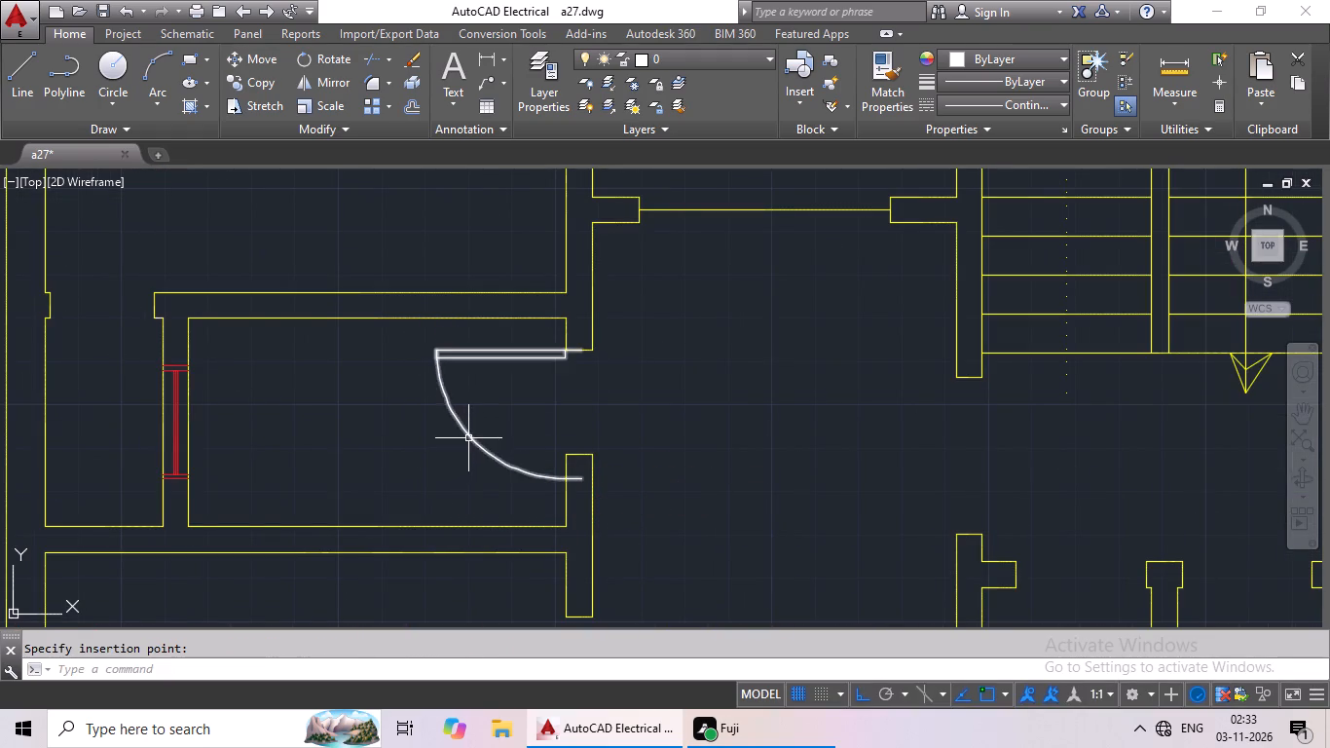
Scale the upper-left toilet door by reference from its hinge end on the upper jamb so its arc end meets the lower jamb.
{"action": "left_click", "coordinate": [468, 438]}
{"action": "left_click", "coordinate": [330, 102]}
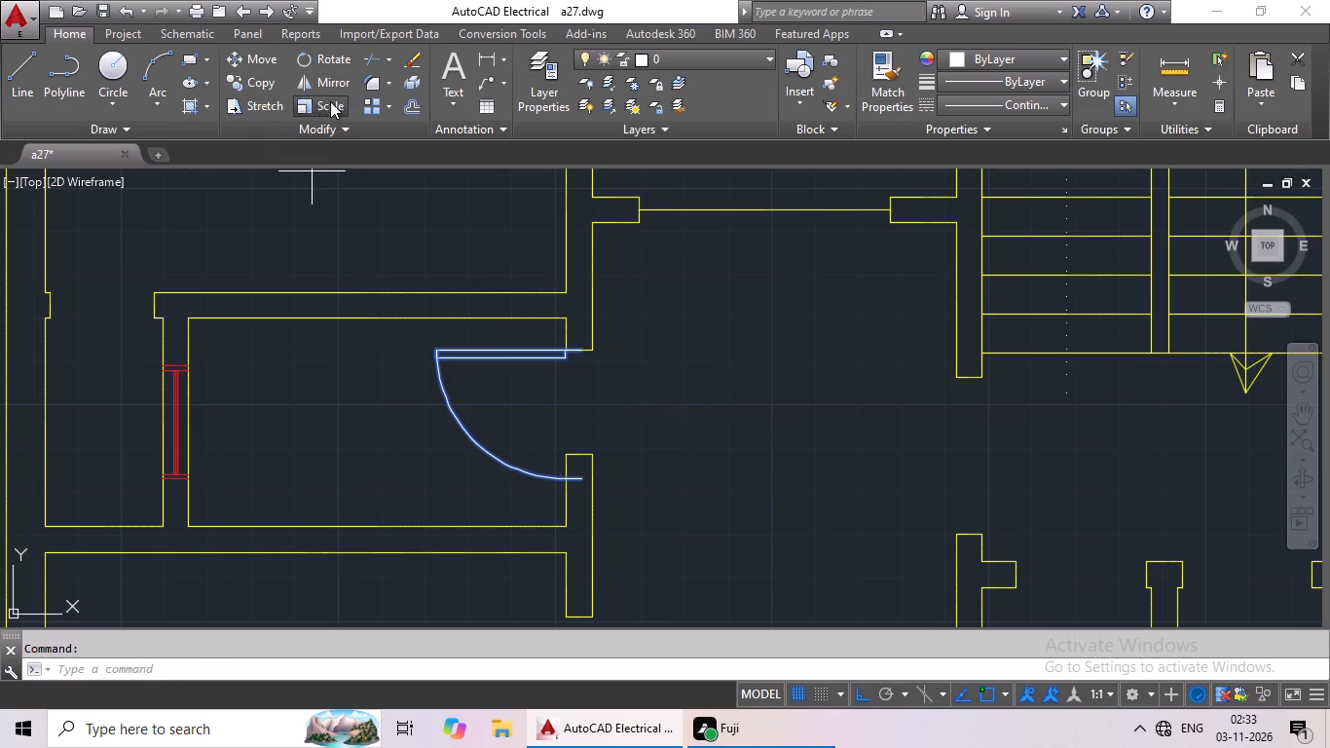
{"action": "scroll", "coordinate": [562, 373], "scroll_direction": "up", "scroll_amount": 2}
{"action": "left_click", "coordinate": [604, 312]}
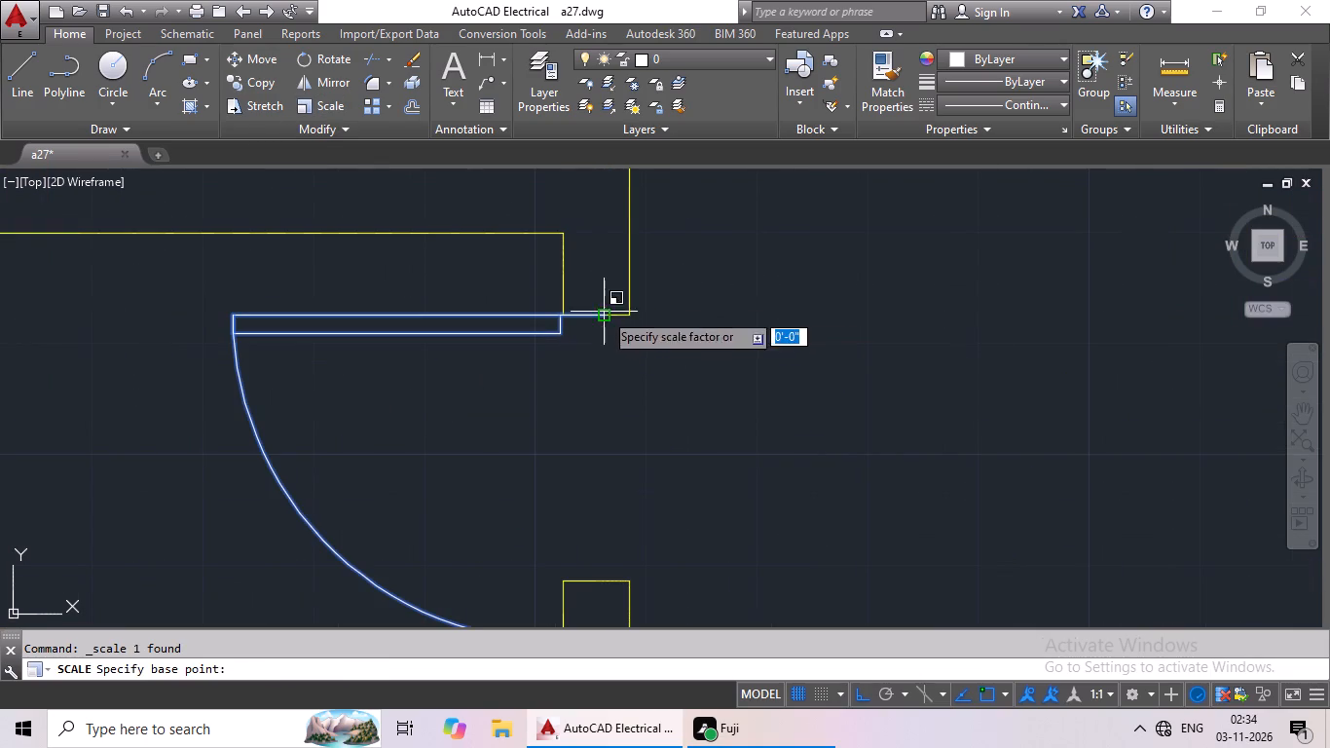
{"action": "left_click", "coordinate": [351, 667]}
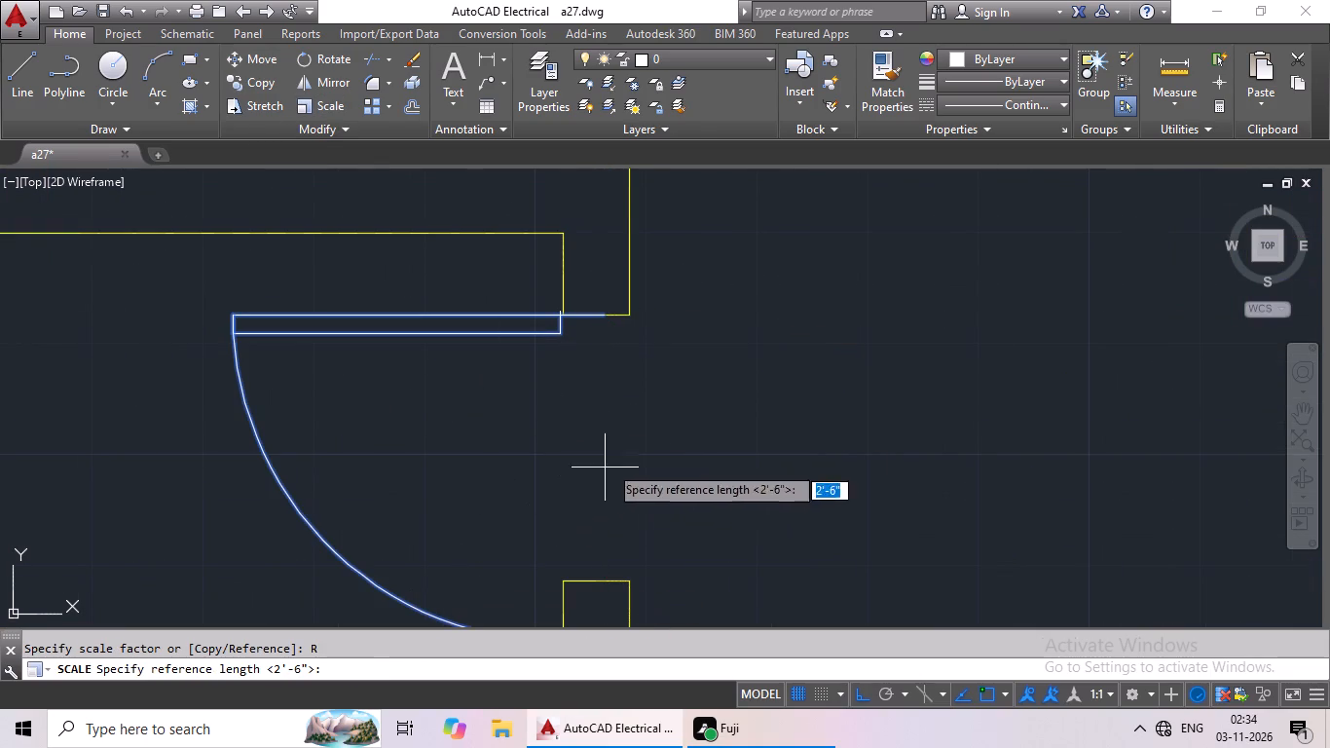
{"action": "left_click", "coordinate": [607, 317]}
{"action": "middle_click_drag", "start_coordinate": [605, 463], "coordinate": [660, 341]}
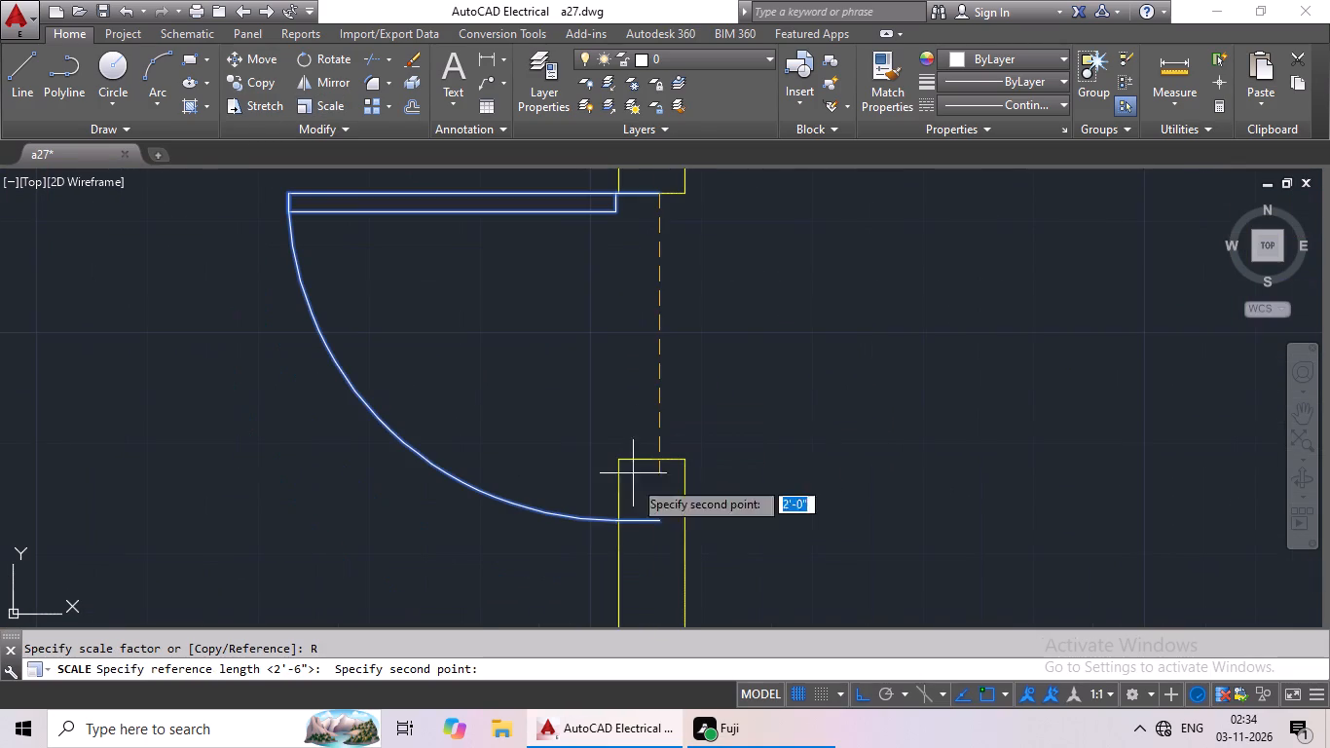
{"action": "left_click", "coordinate": [658, 519]}
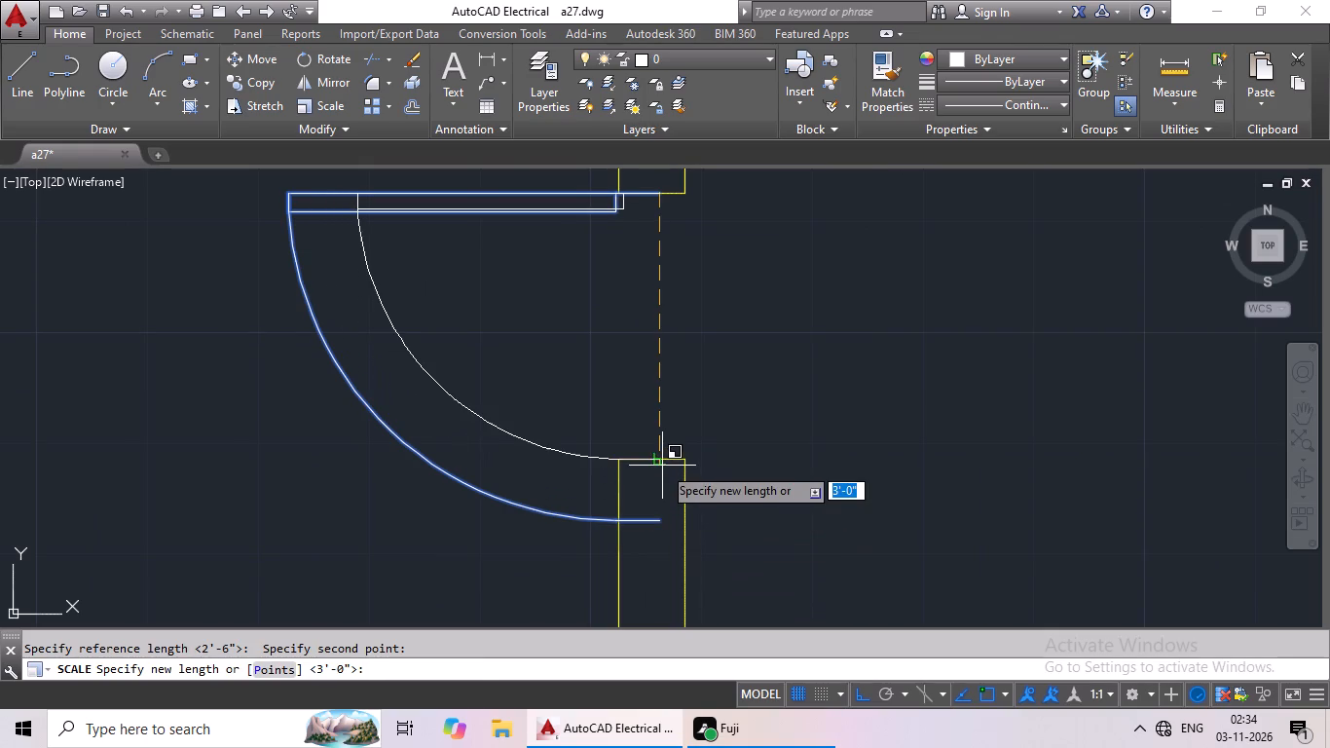
{"action": "left_click", "coordinate": [662, 460]}
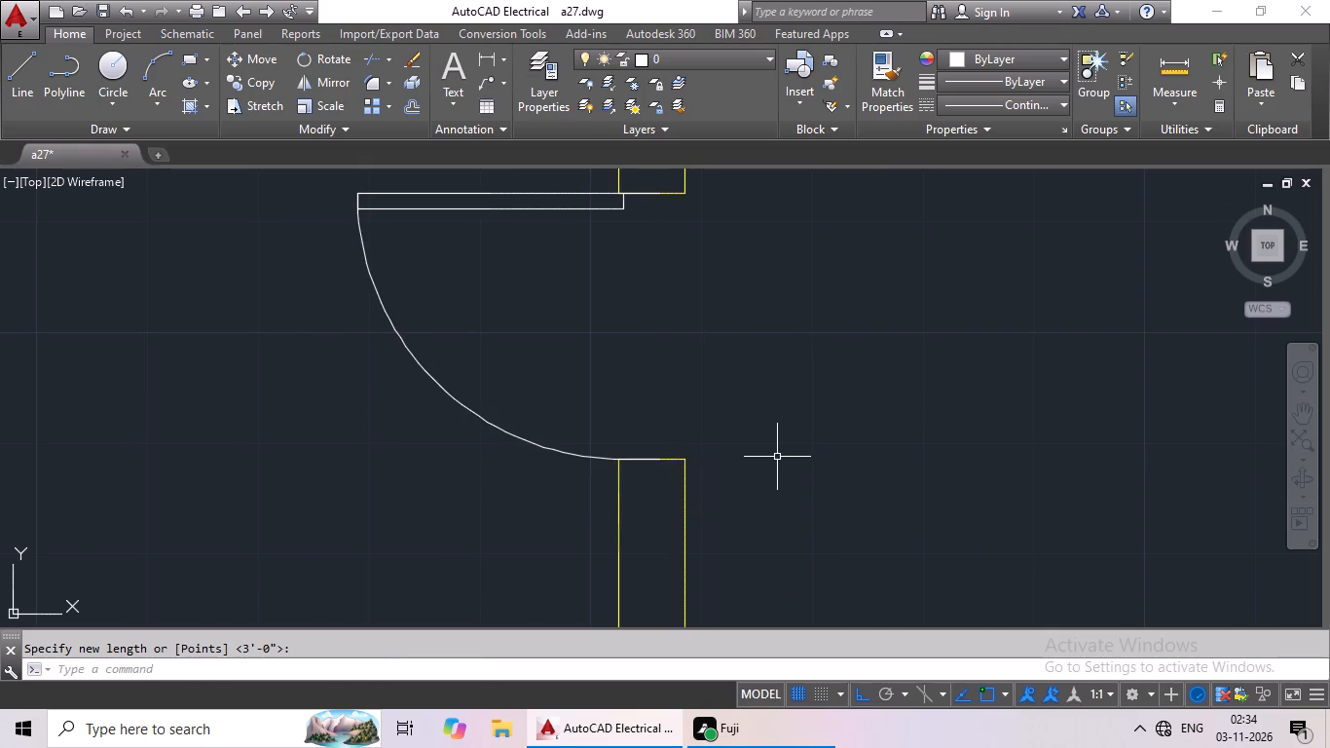
Rotate the spare door block roughly a quarter turn clockwise about its hinge end so the leaf points upward.
{"action": "scroll", "coordinate": [800, 471], "scroll_direction": "down", "scroll_amount": 3}
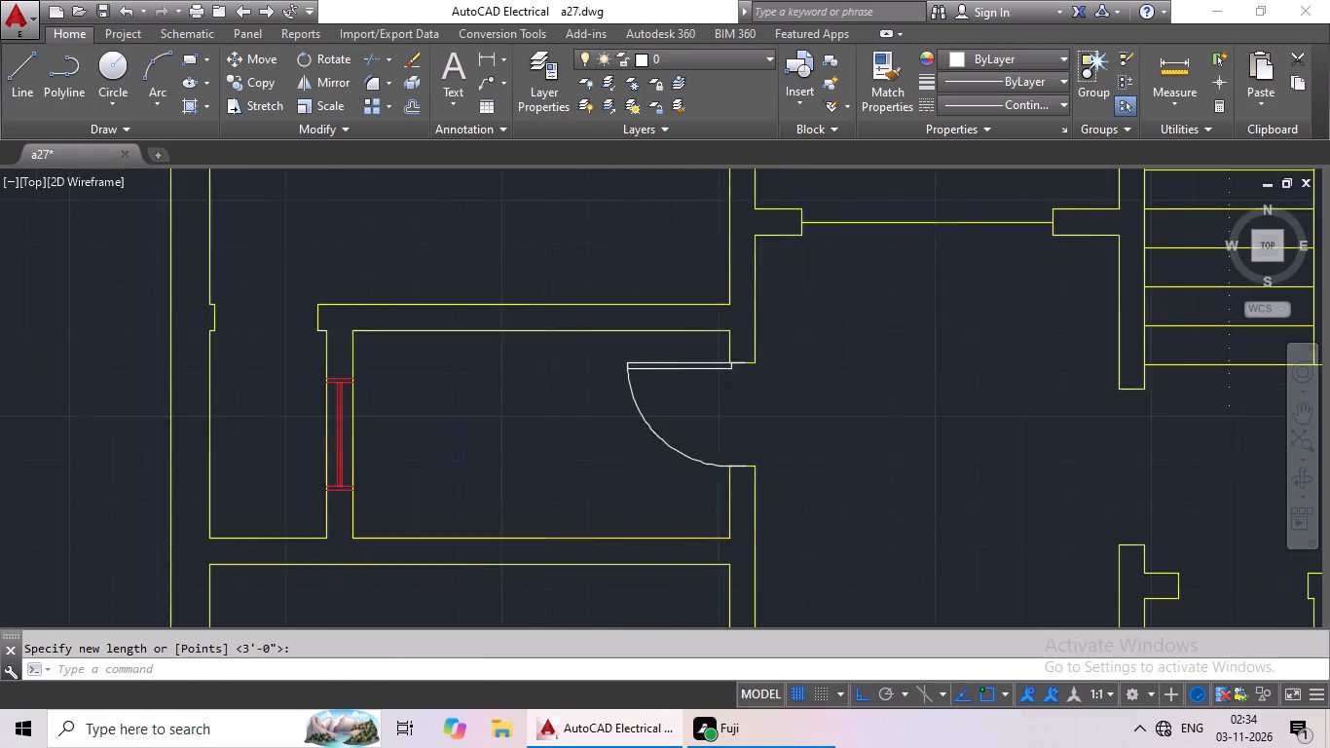
{"action": "scroll", "coordinate": [803, 470], "scroll_direction": "down", "scroll_amount": 3}
{"action": "middle_click_drag", "start_coordinate": [828, 474], "coordinate": [686, 471]}
{"action": "scroll", "coordinate": [1041, 460], "scroll_direction": "down", "scroll_amount": 1}
{"action": "middle_click_drag", "start_coordinate": [1041, 459], "coordinate": [753, 499]}
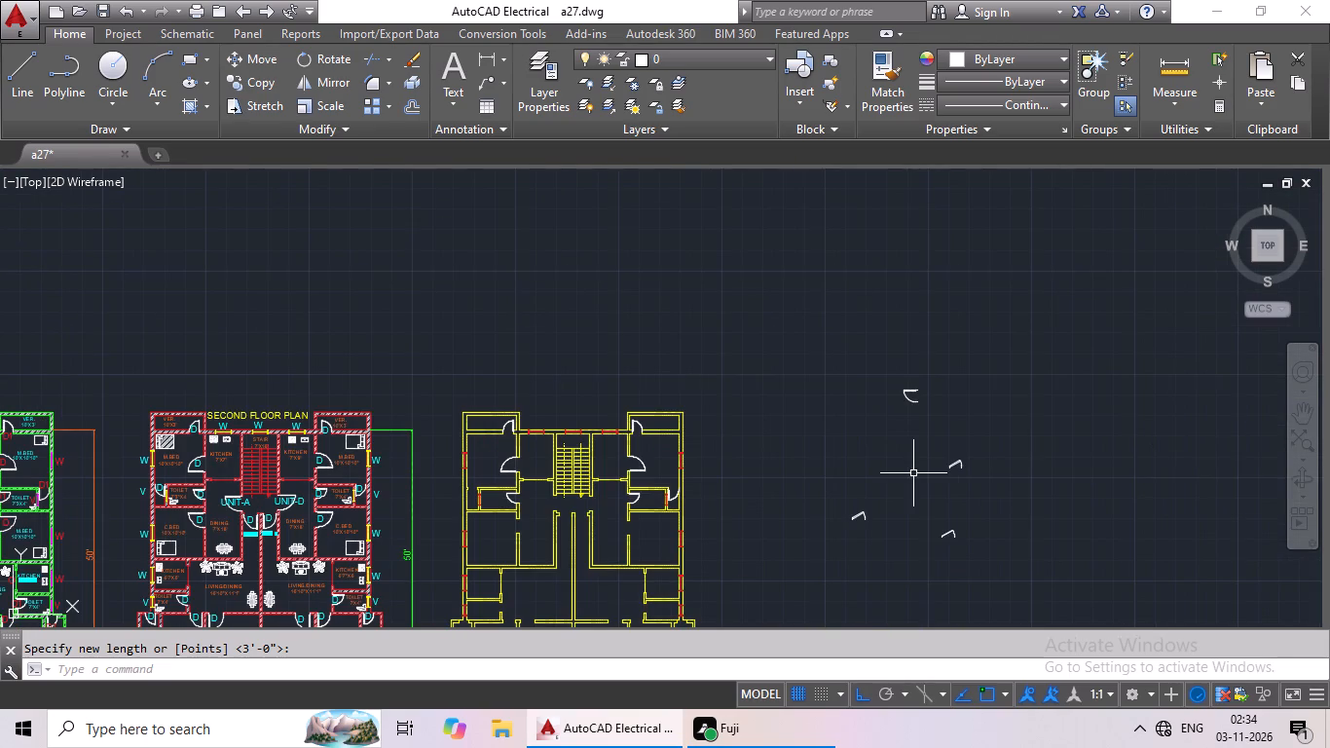
{"action": "scroll", "coordinate": [920, 397], "scroll_direction": "up", "scroll_amount": 2}
{"action": "left_click", "coordinate": [909, 377]}
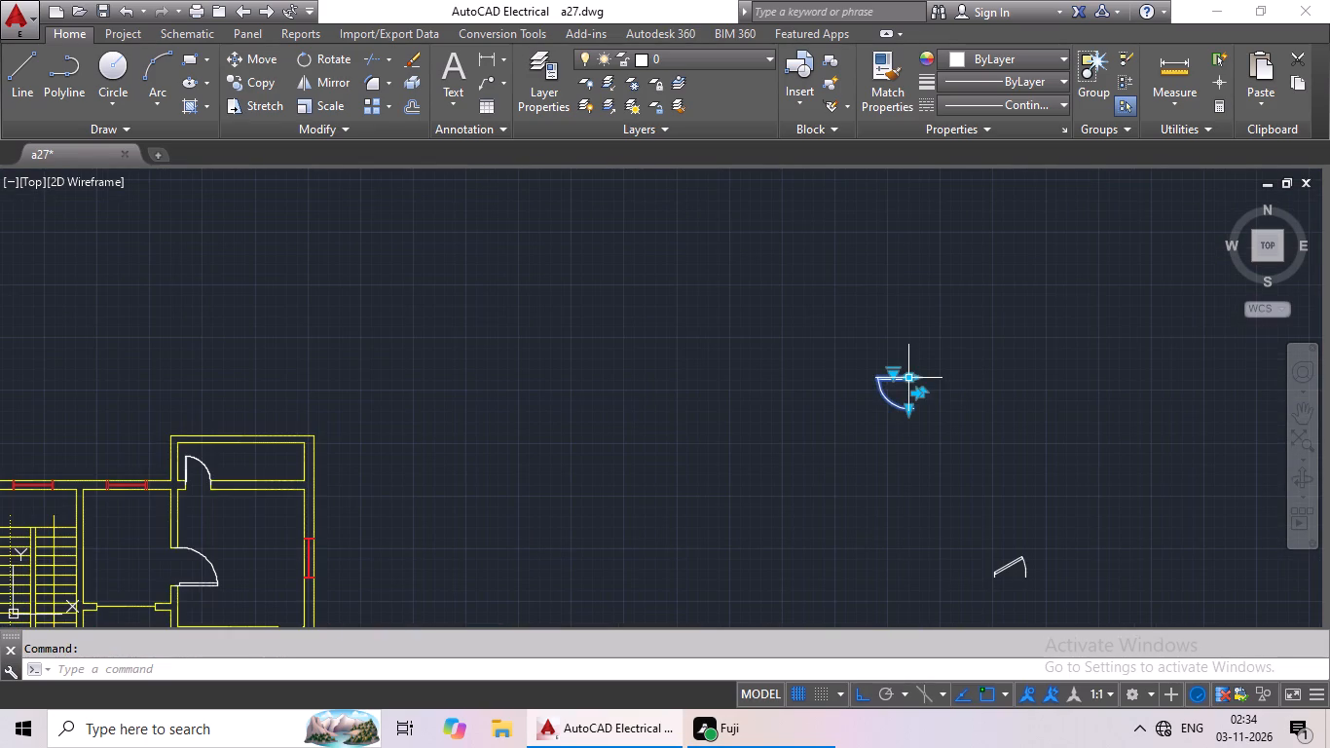
{"action": "left_click", "coordinate": [308, 59]}
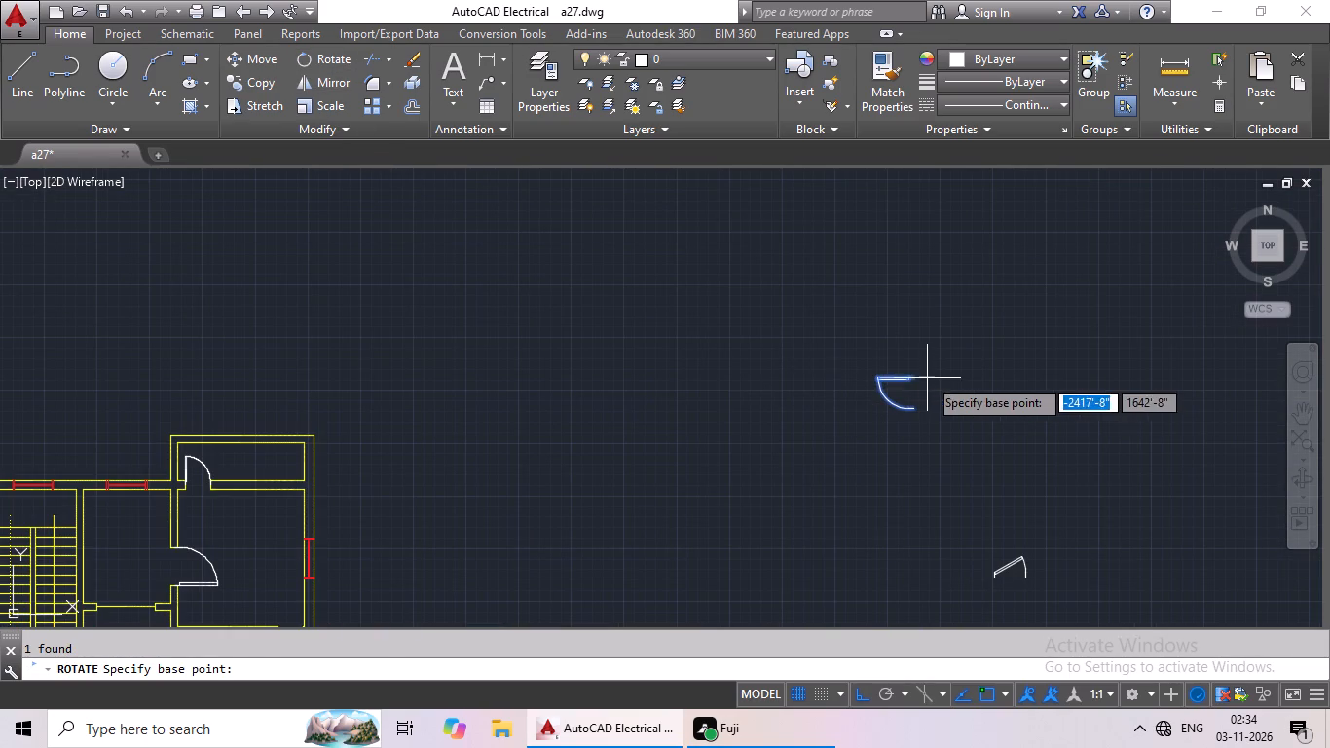
{"action": "left_click", "coordinate": [909, 378]}
{"action": "left_click", "coordinate": [915, 414]}
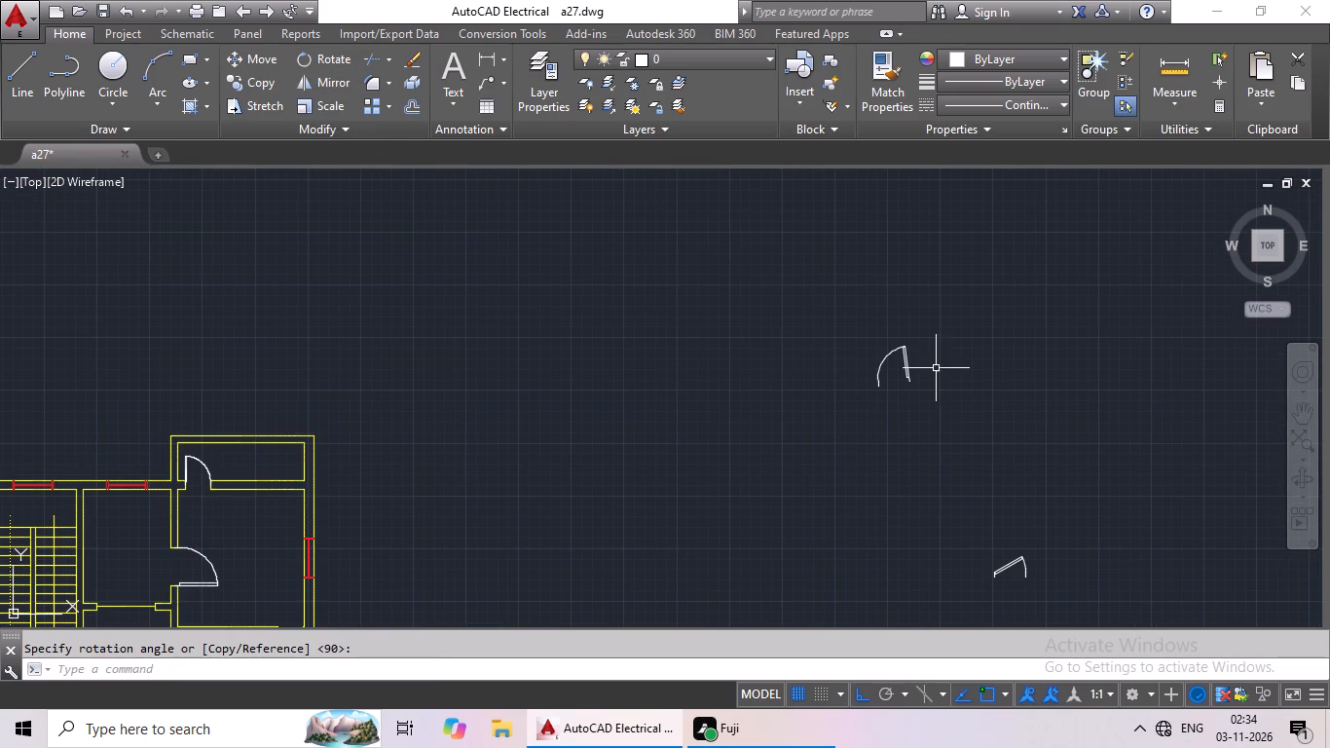
Undo the last rotation and rotate the spare door block 270° about its hinge end so the leaf points straight up.
{"action": "key", "text": "ctrl+z"}
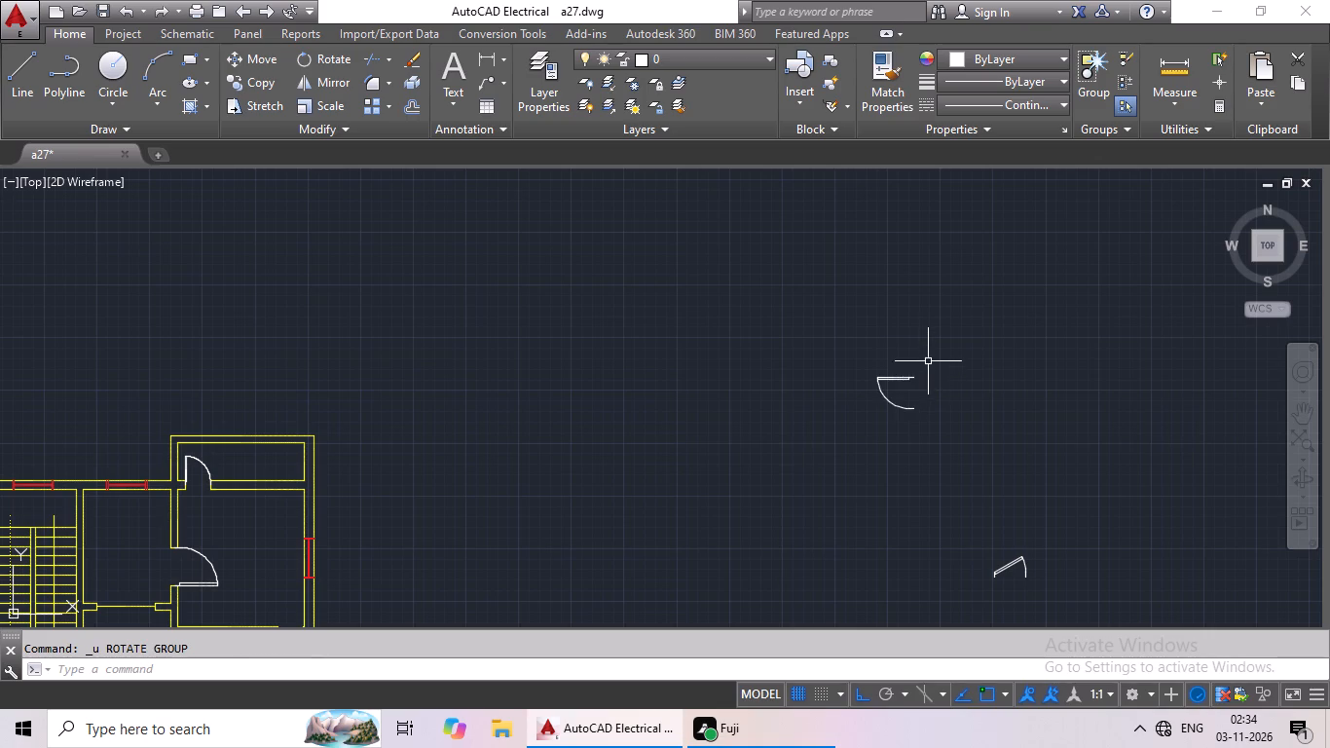
{"action": "left_click", "coordinate": [913, 378]}
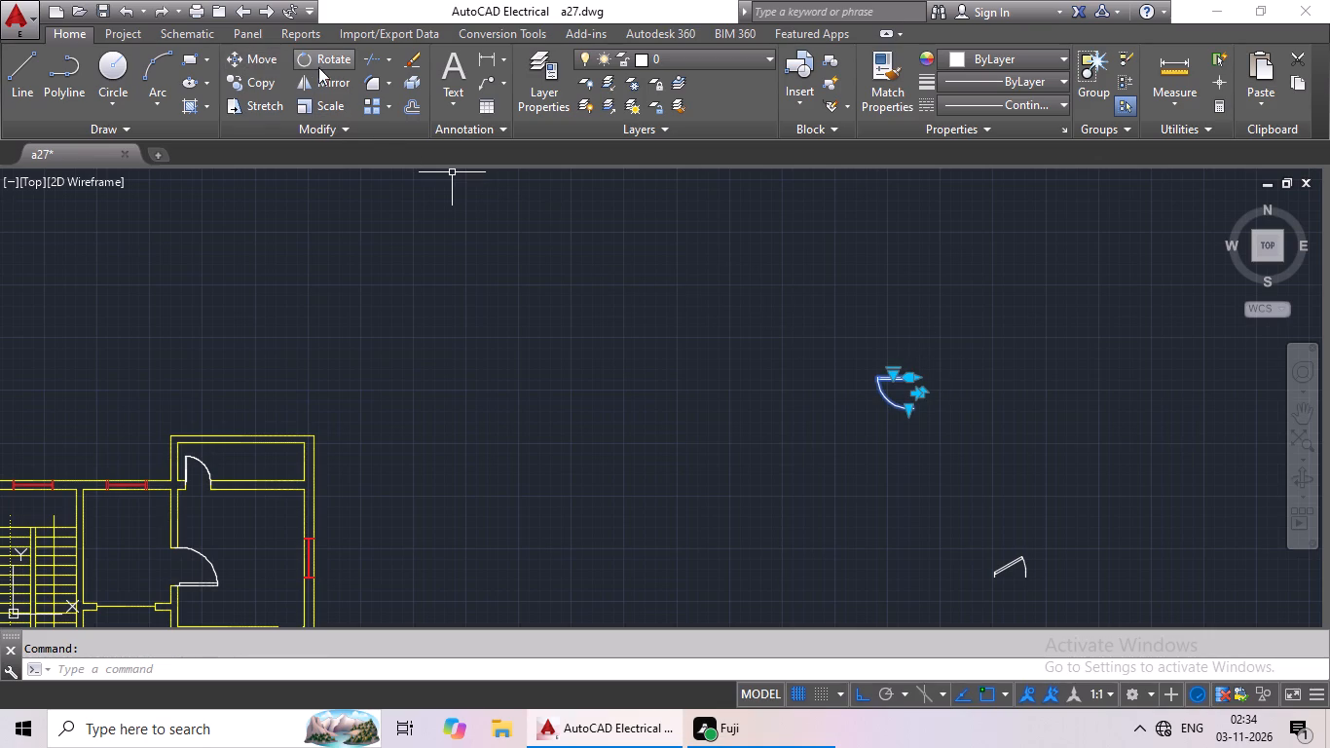
{"action": "left_click", "coordinate": [323, 58]}
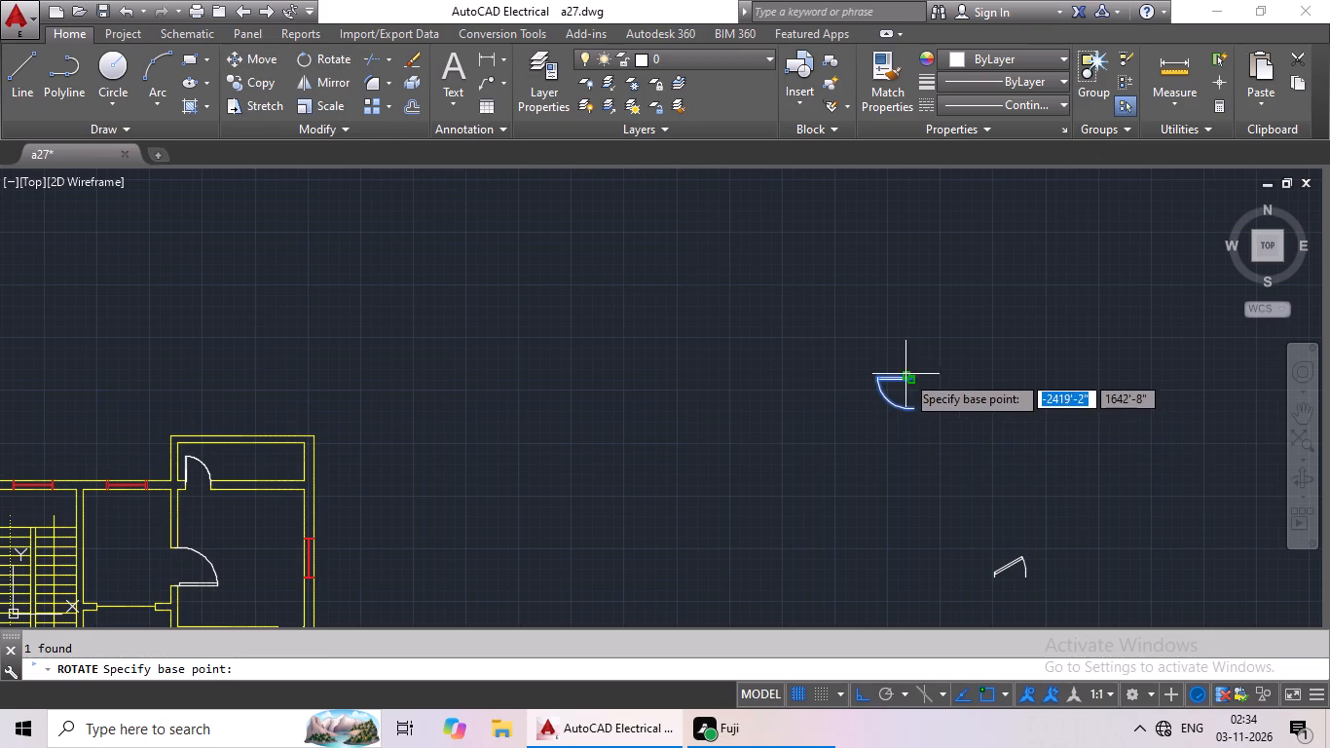
{"action": "scroll", "coordinate": [926, 387], "scroll_direction": "up", "scroll_amount": 3}
{"action": "left_click", "coordinate": [869, 350]}
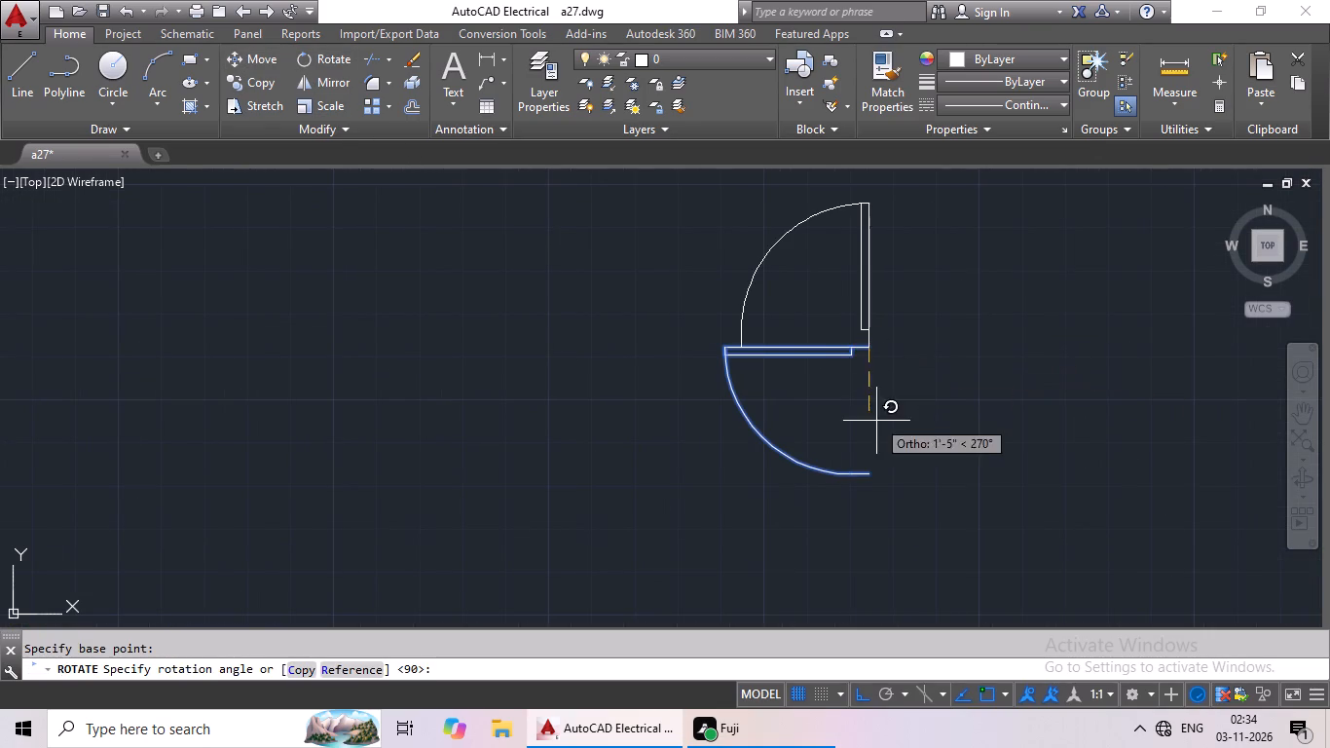
{"action": "left_click", "coordinate": [876, 421]}
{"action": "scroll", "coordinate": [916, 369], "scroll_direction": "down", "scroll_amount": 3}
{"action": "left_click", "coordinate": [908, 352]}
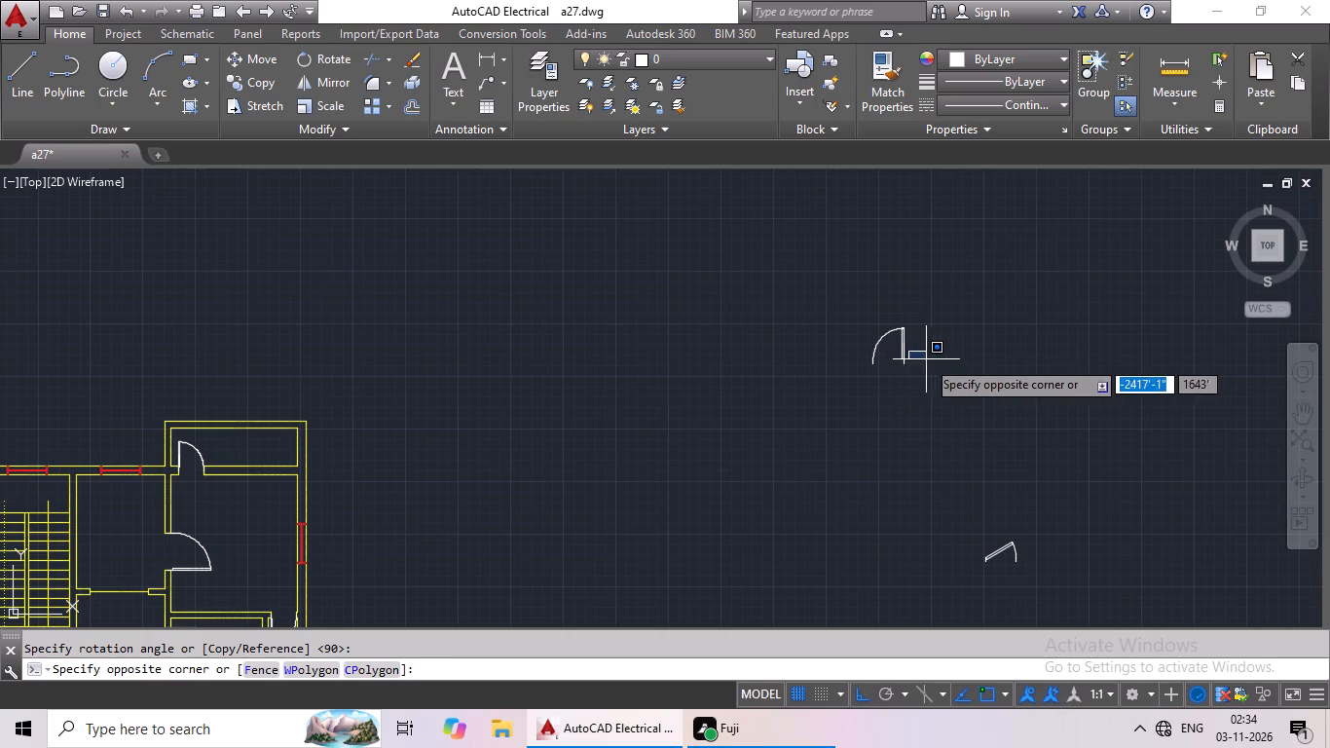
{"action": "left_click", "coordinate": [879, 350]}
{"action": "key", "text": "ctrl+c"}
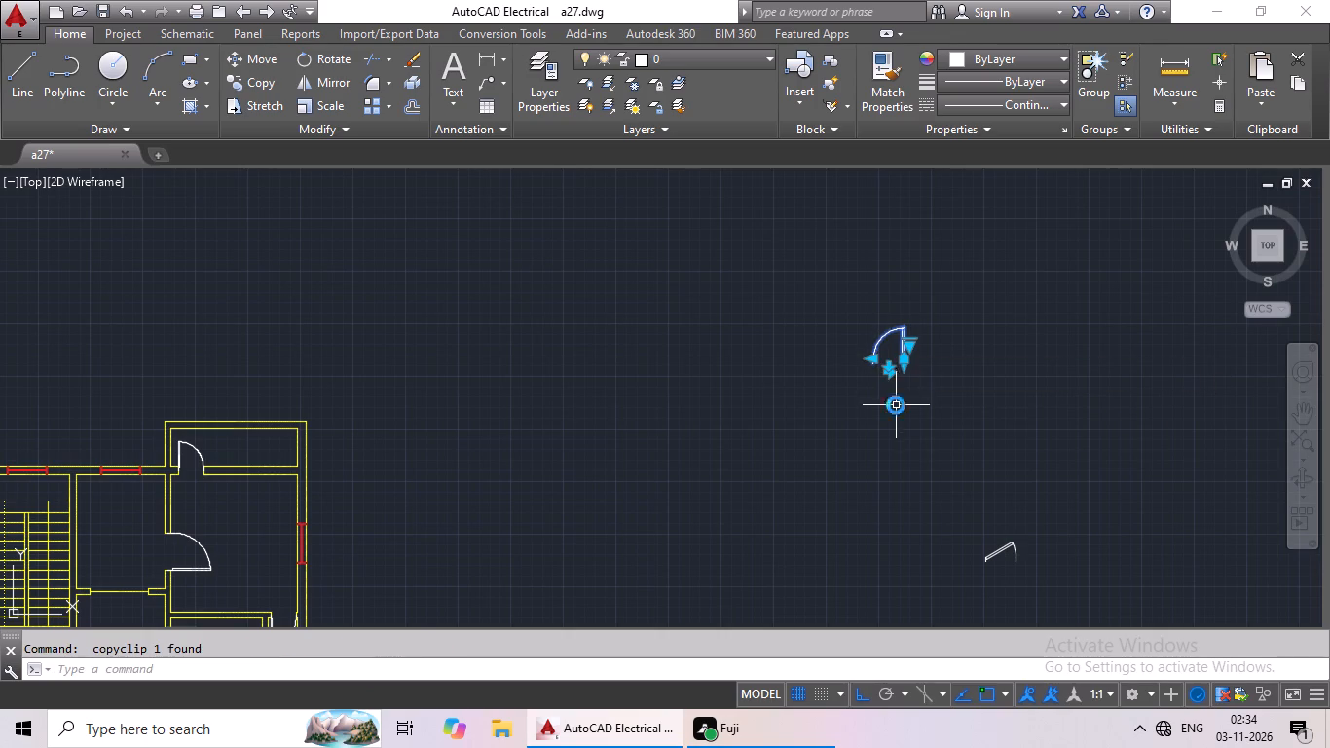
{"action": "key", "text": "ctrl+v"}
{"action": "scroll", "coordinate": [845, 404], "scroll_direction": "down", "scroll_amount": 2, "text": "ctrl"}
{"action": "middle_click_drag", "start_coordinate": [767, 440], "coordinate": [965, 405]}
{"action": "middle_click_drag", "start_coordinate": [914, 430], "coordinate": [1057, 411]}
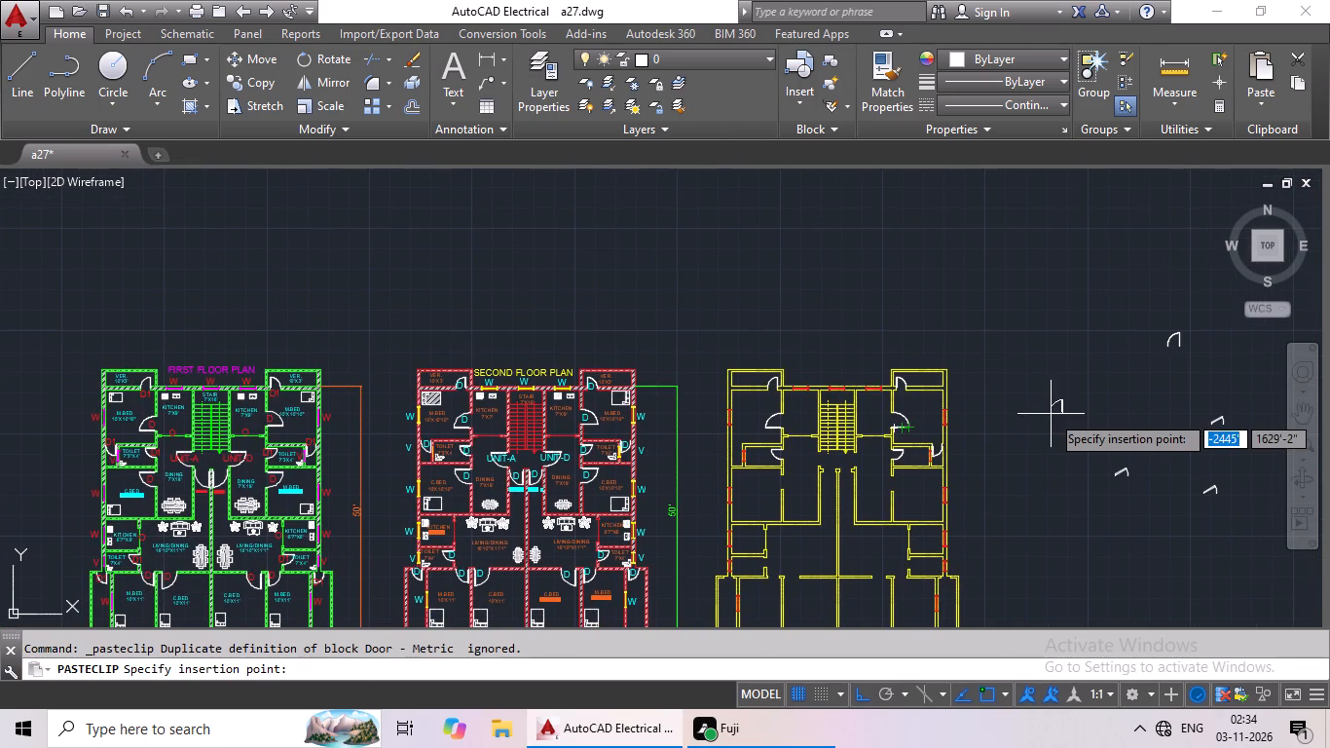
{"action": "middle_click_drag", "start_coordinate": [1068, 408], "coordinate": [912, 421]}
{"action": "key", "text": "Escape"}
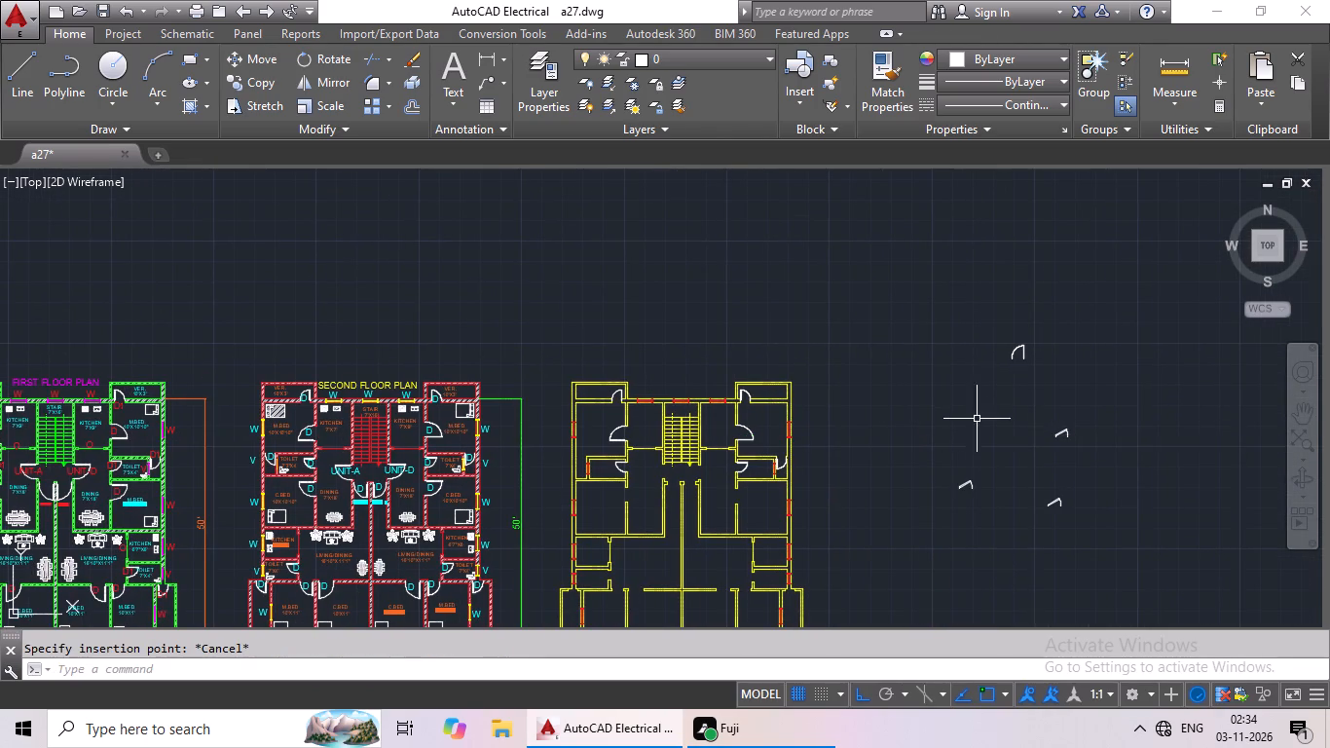
Rotate the spare door block half a turn about its hinge end so the leaf points straight down.
{"action": "scroll", "coordinate": [1025, 423], "scroll_direction": "down", "scroll_amount": 1}
{"action": "middle_click_drag", "start_coordinate": [1025, 423], "coordinate": [949, 452]}
{"action": "scroll", "coordinate": [962, 396], "scroll_direction": "up", "scroll_amount": 3}
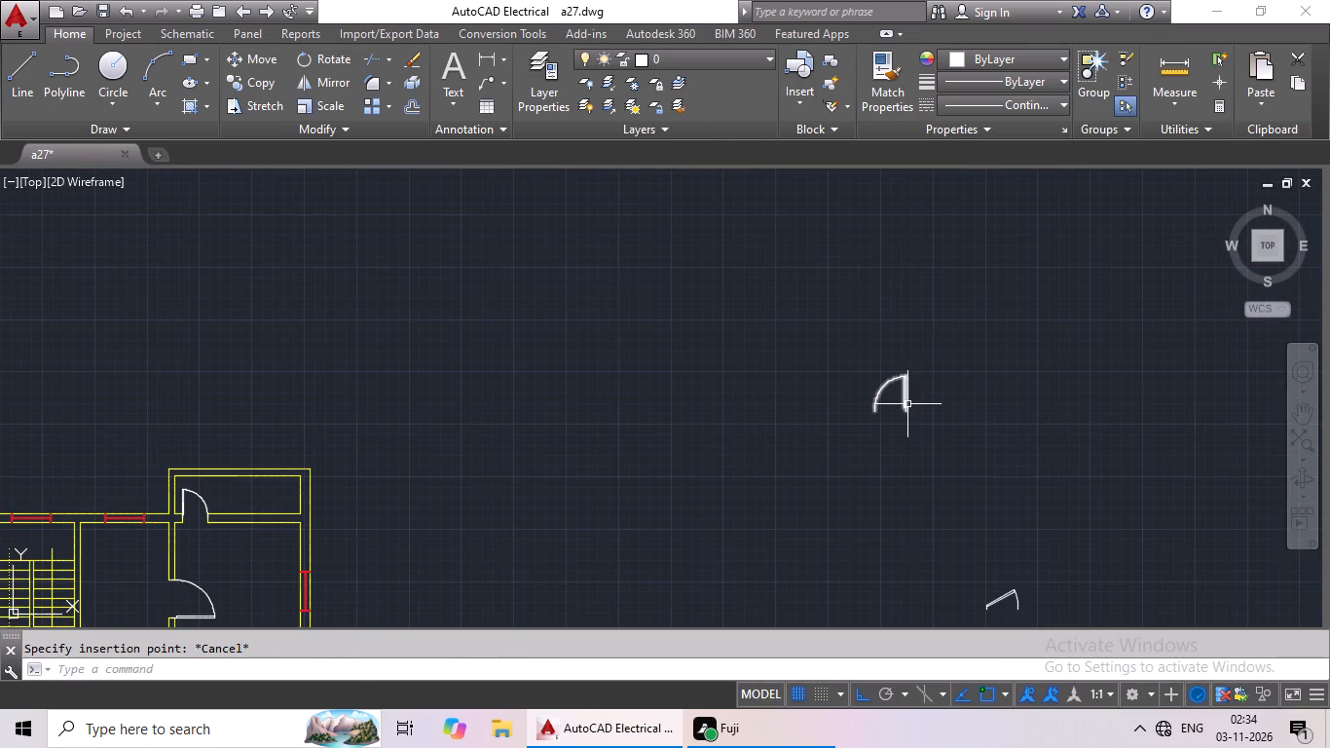
{"action": "left_click", "coordinate": [906, 406]}
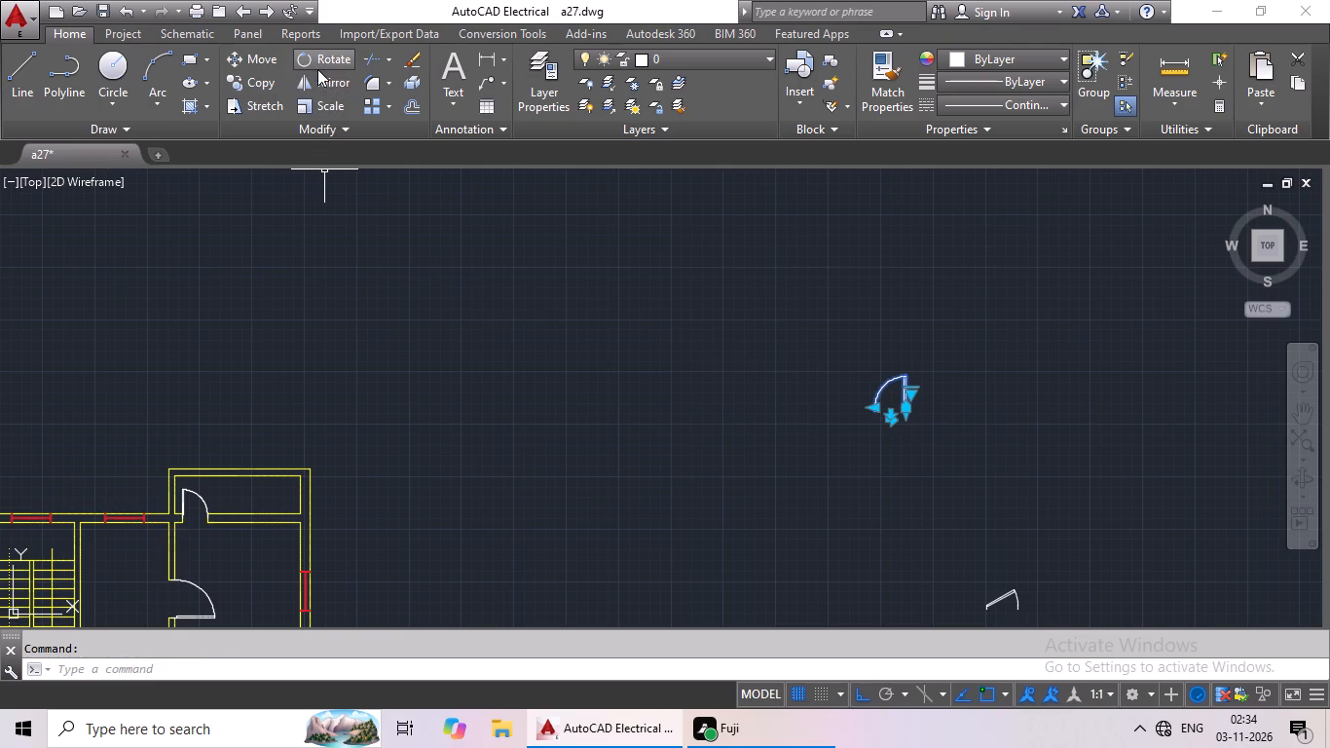
{"action": "left_click", "coordinate": [317, 66]}
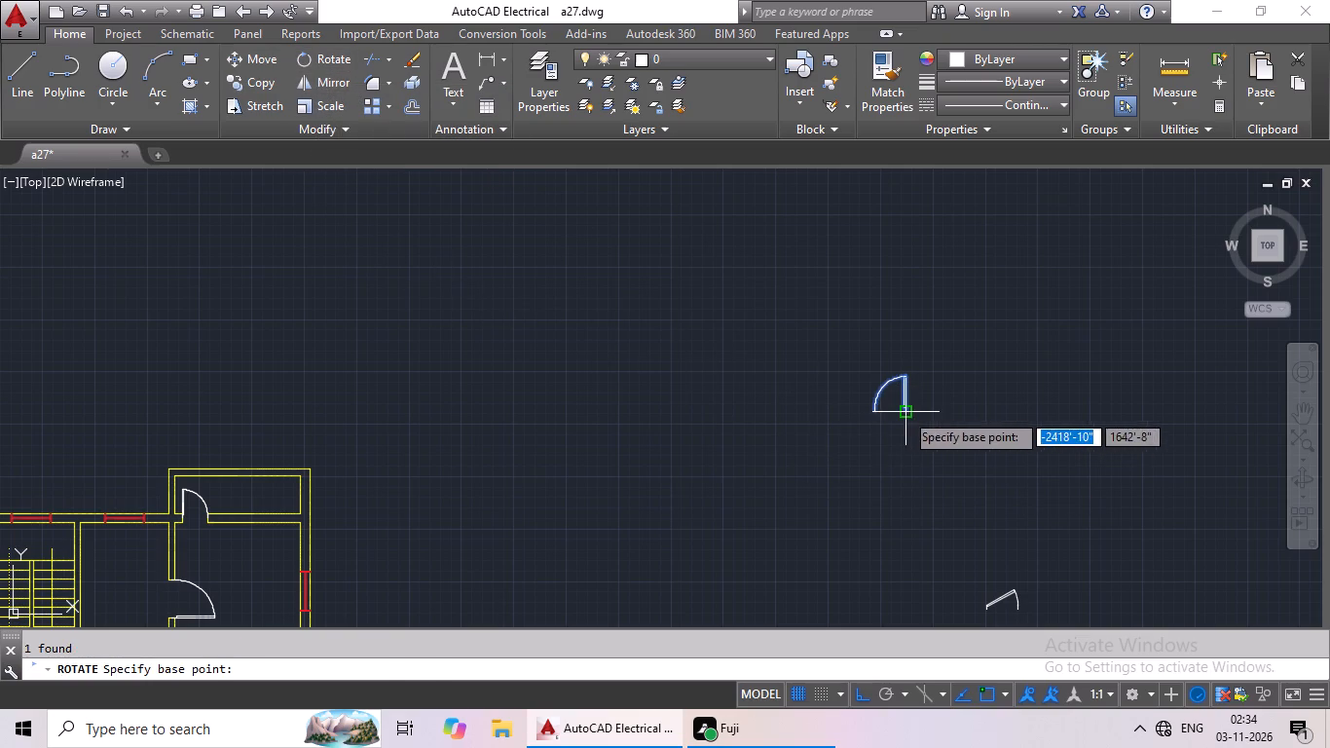
{"action": "left_click", "coordinate": [905, 412]}
{"action": "left_click", "coordinate": [843, 443]}
Mirror the spare door block across a vertical line on its left side, erasing the source block.
{"action": "scroll", "coordinate": [911, 454], "scroll_direction": "down", "scroll_amount": 4}
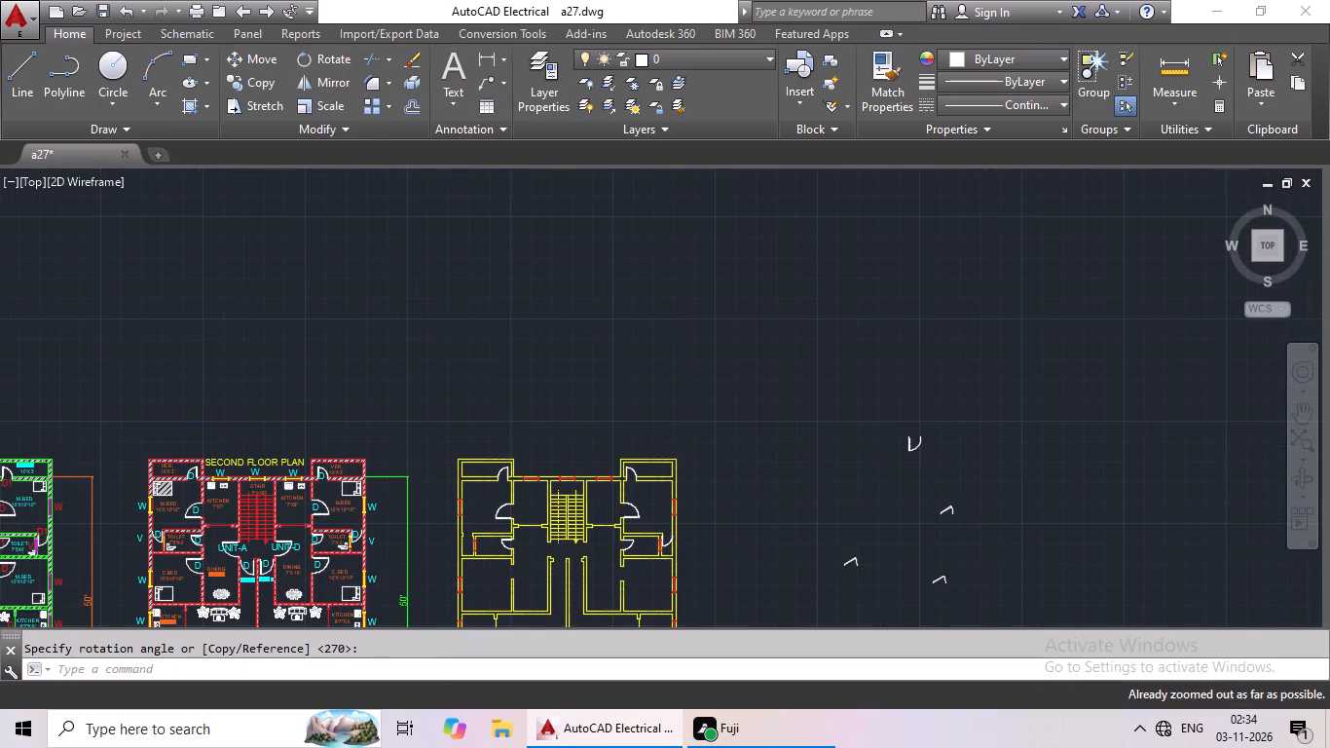
{"action": "middle_click_drag", "start_coordinate": [911, 475], "coordinate": [988, 433]}
{"action": "scroll", "coordinate": [993, 430], "scroll_direction": "down", "scroll_amount": 1}
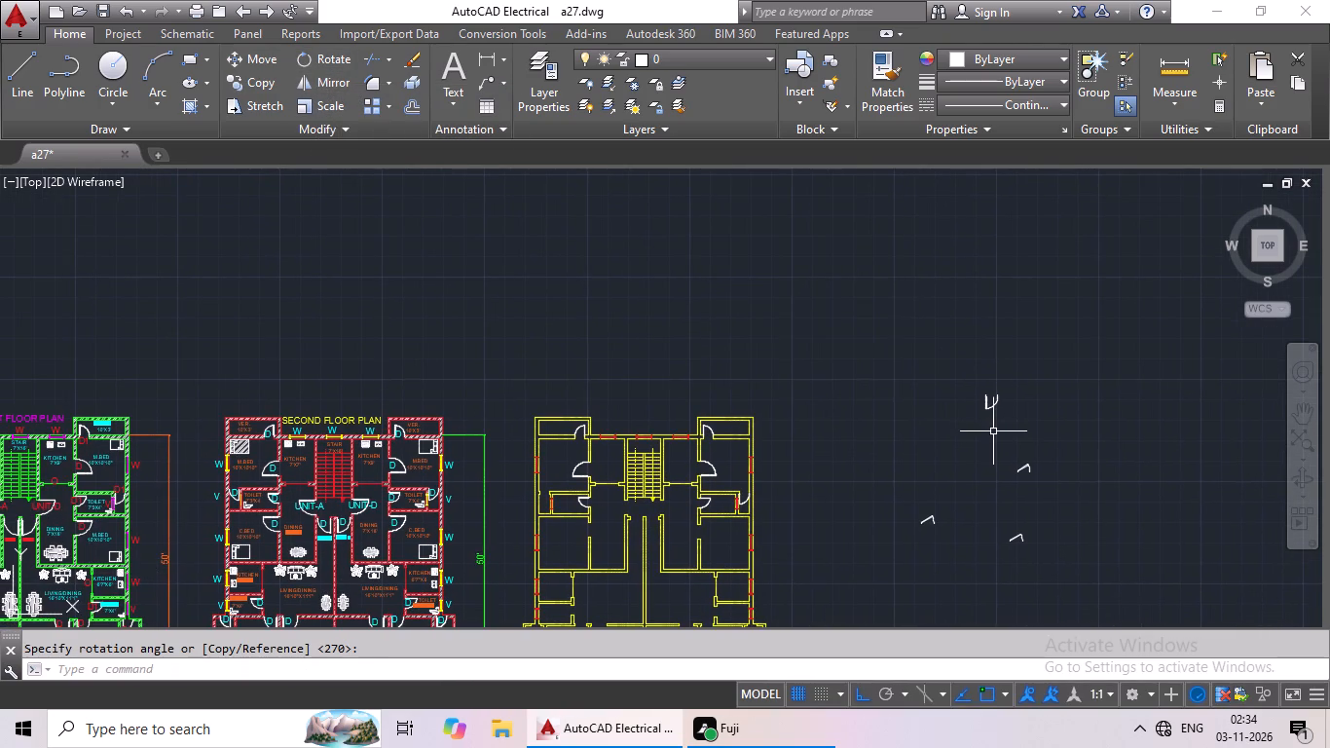
{"action": "middle_click_drag", "start_coordinate": [993, 432], "coordinate": [928, 466]}
{"action": "middle_click_drag", "start_coordinate": [960, 467], "coordinate": [1281, 414]}
{"action": "middle_click_drag", "start_coordinate": [1223, 415], "coordinate": [942, 466]}
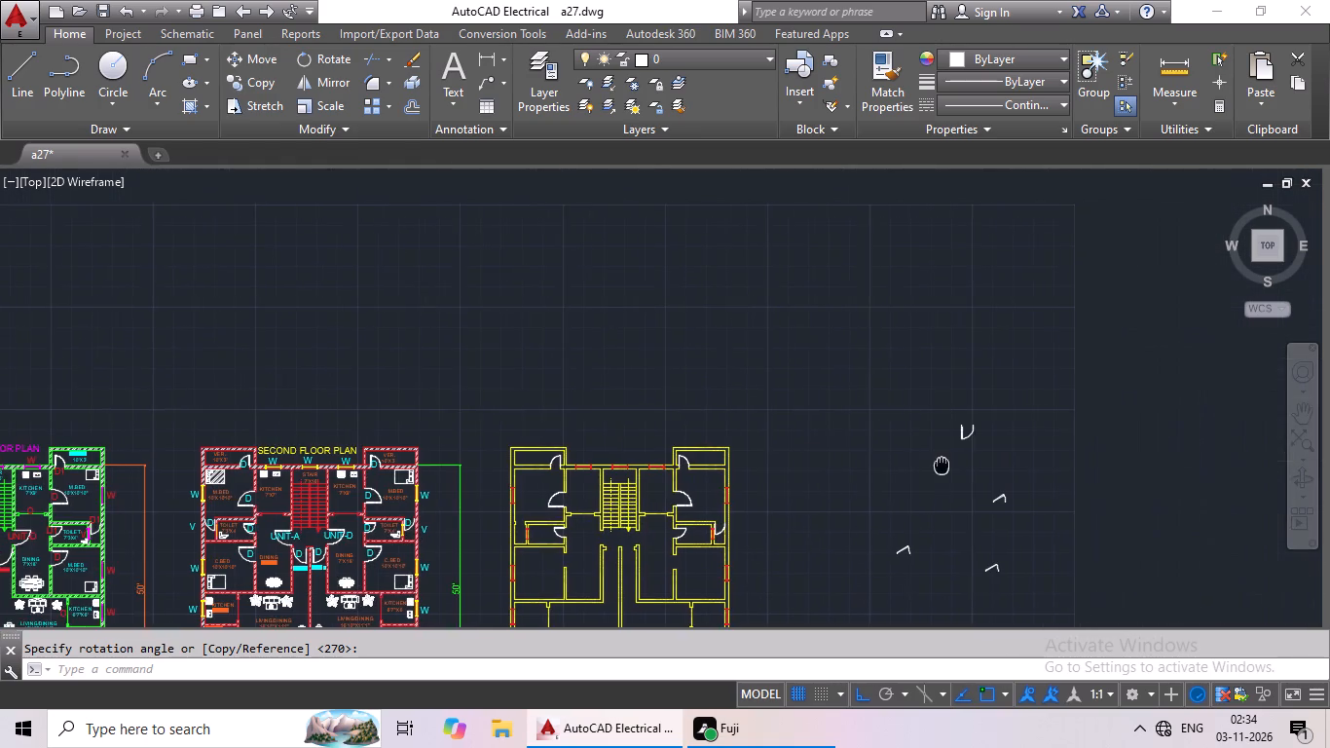
{"action": "scroll", "coordinate": [974, 432], "scroll_direction": "up", "scroll_amount": 2}
{"action": "left_click", "coordinate": [958, 447]}
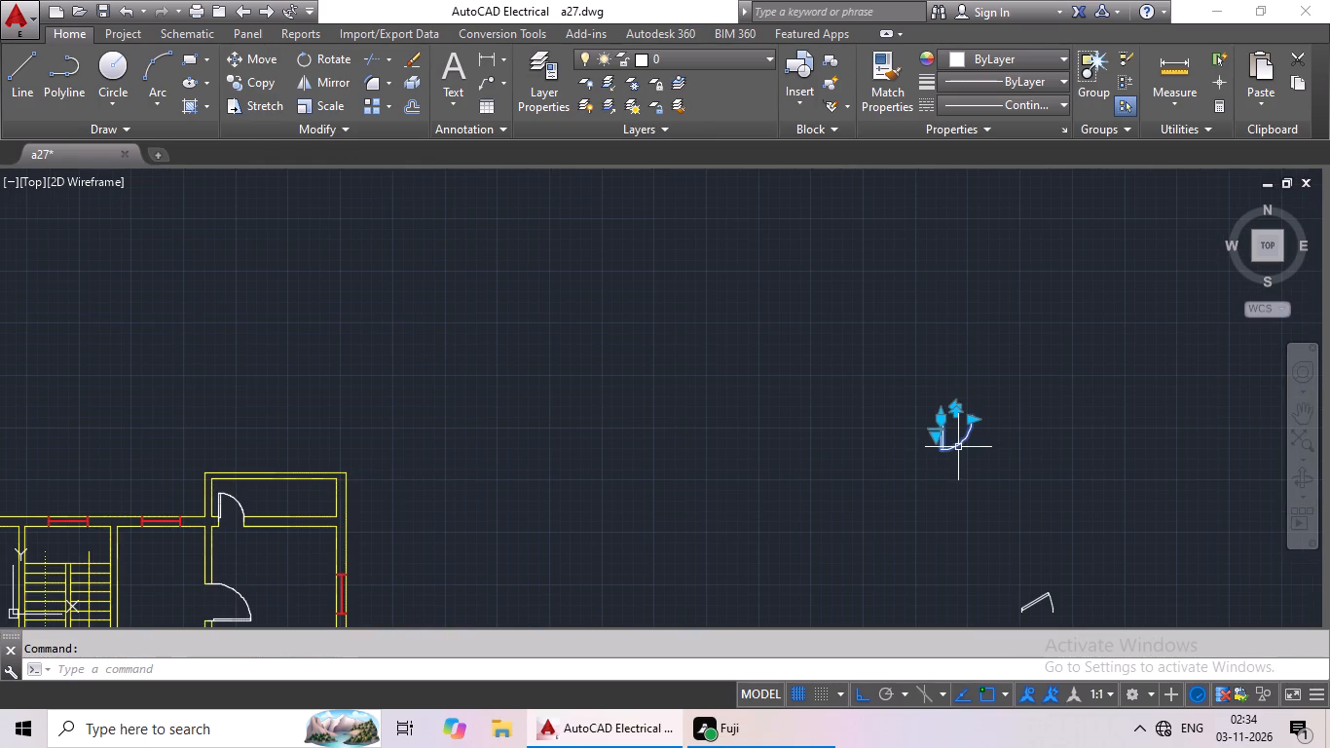
{"action": "left_click", "coordinate": [340, 84]}
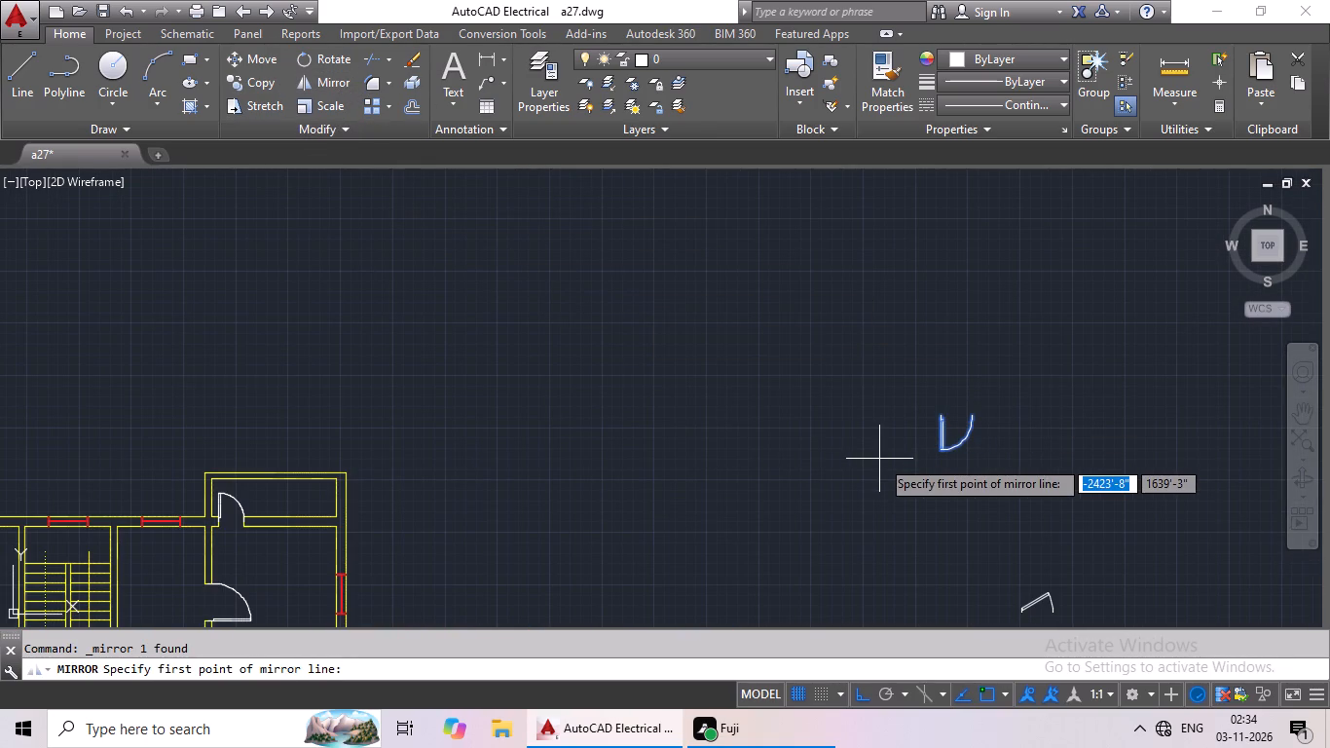
{"action": "left_click_drag", "start_coordinate": [907, 457], "coordinate": [905, 448]}
{"action": "left_click", "coordinate": [885, 360]}
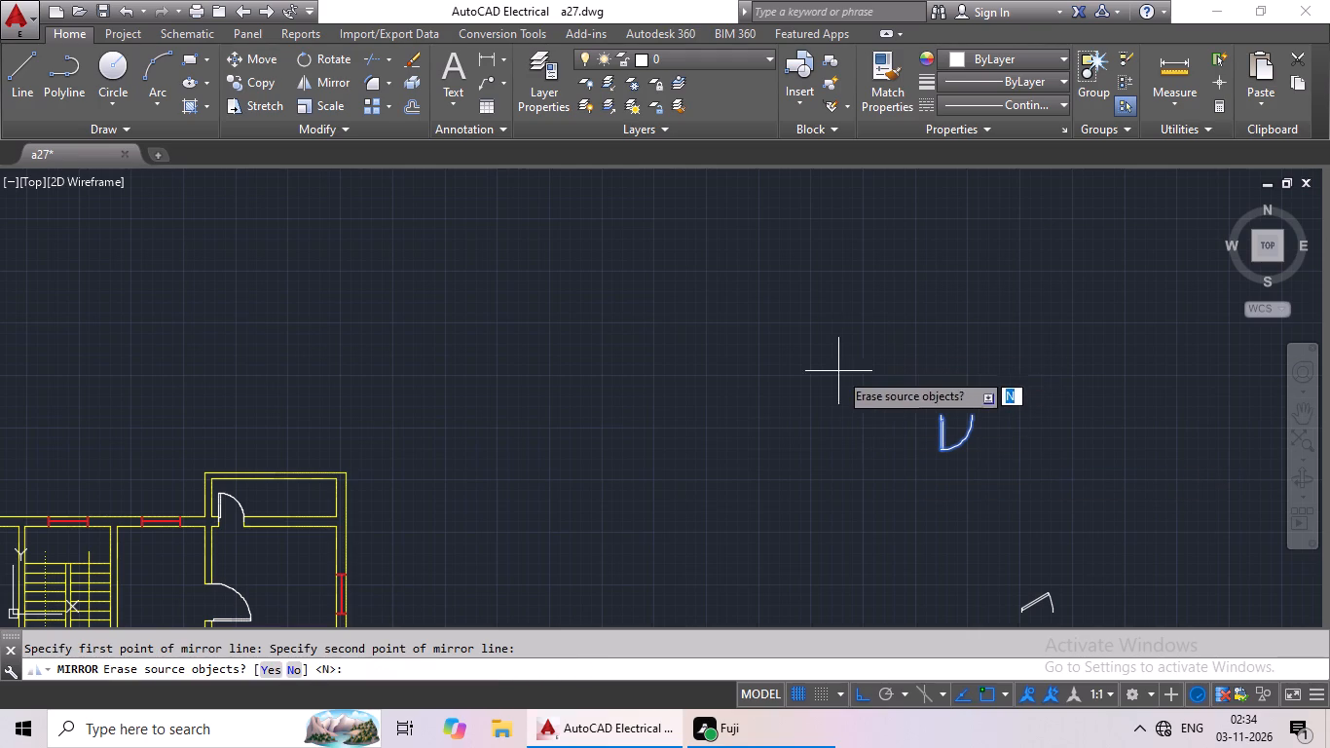
{"action": "left_click", "coordinate": [261, 676]}
Copy the mirrored door block into the opening between the left outer wall and the upper-left toilet, arc end at the left jamb.
{"action": "left_click", "coordinate": [874, 443]}
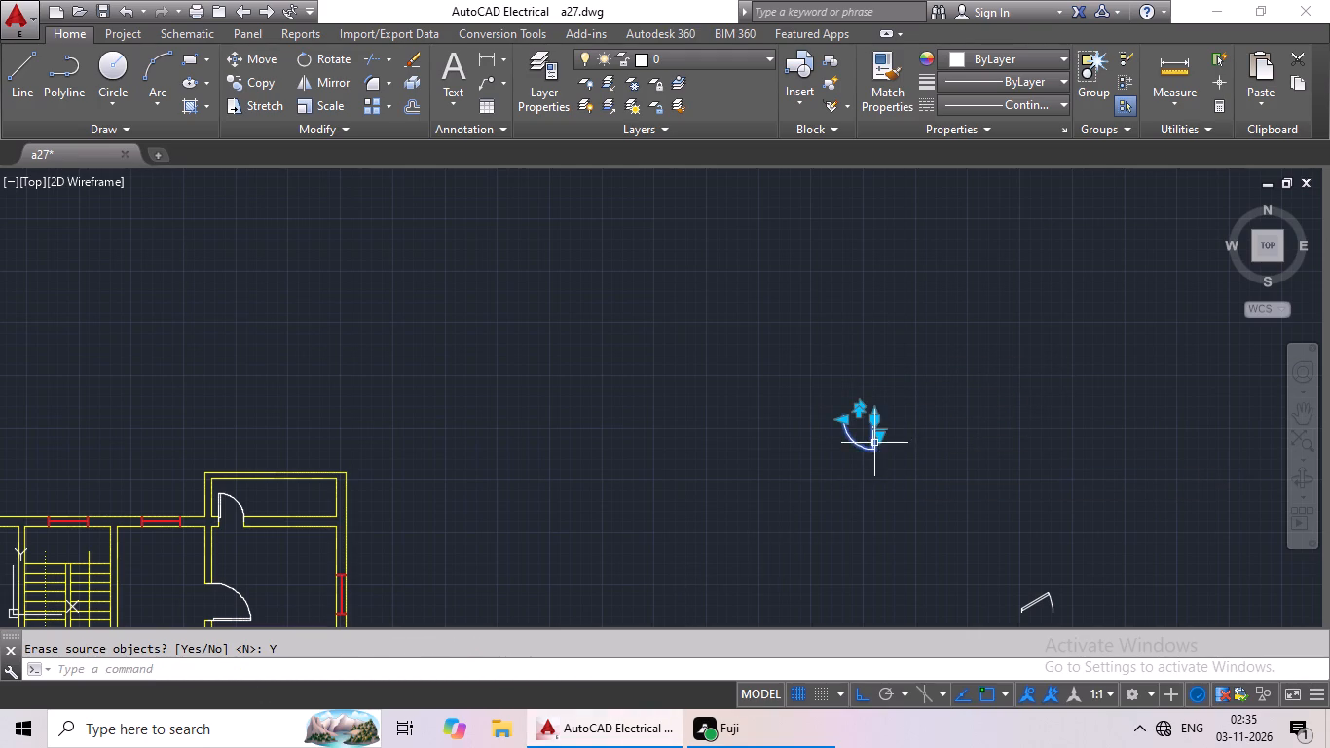
{"action": "key", "text": "ctrl+c"}
{"action": "key", "text": "ctrl+v"}
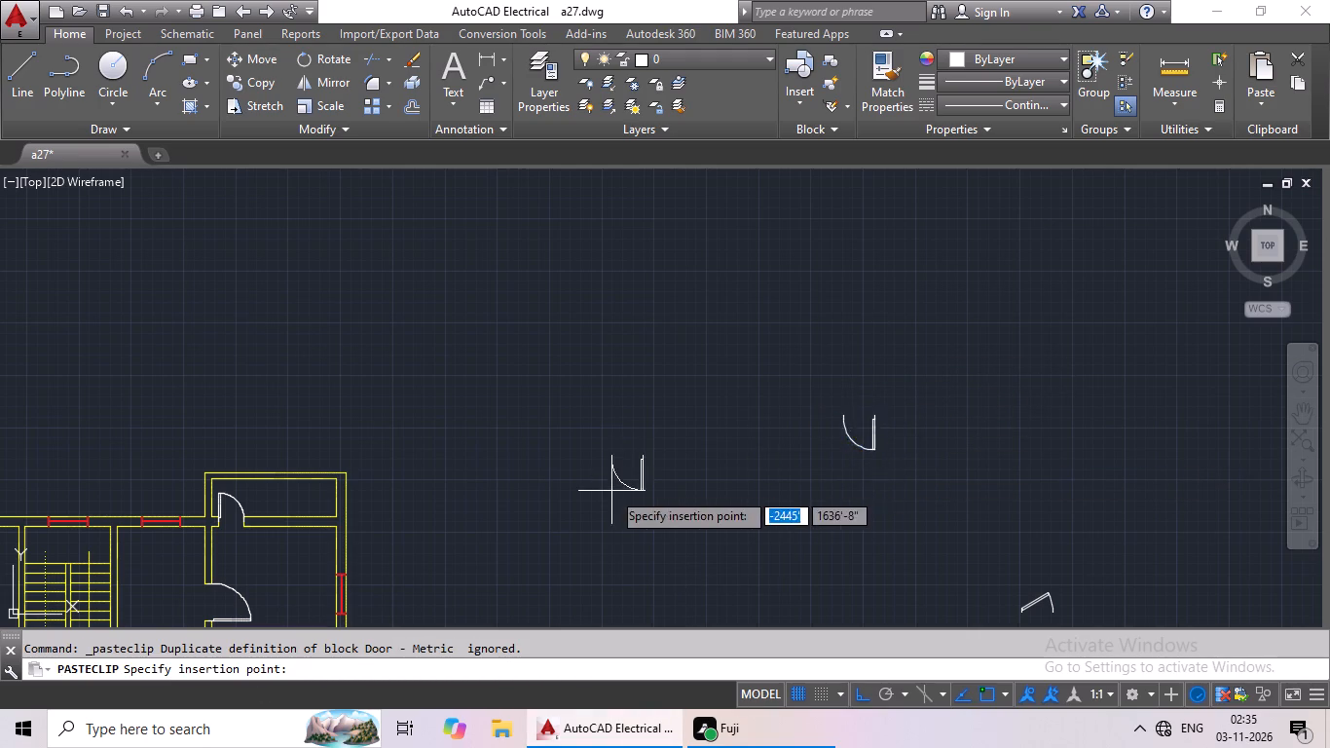
{"action": "scroll", "coordinate": [611, 491], "scroll_direction": "down", "scroll_amount": 1, "text": "ctrl"}
{"action": "middle_click_drag", "start_coordinate": [611, 491], "coordinate": [972, 443]}
{"action": "middle_click_drag", "start_coordinate": [758, 528], "coordinate": [902, 480]}
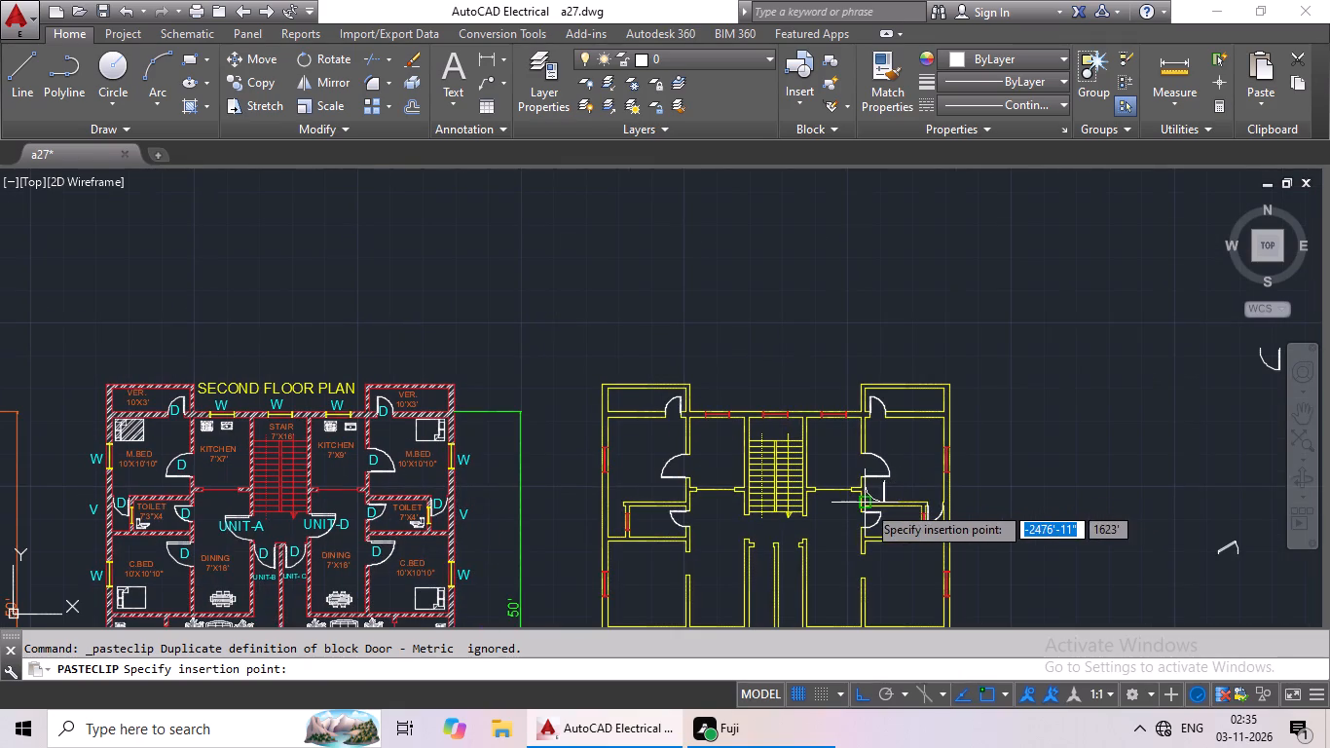
{"action": "scroll", "coordinate": [603, 520], "scroll_direction": "up", "scroll_amount": 4}
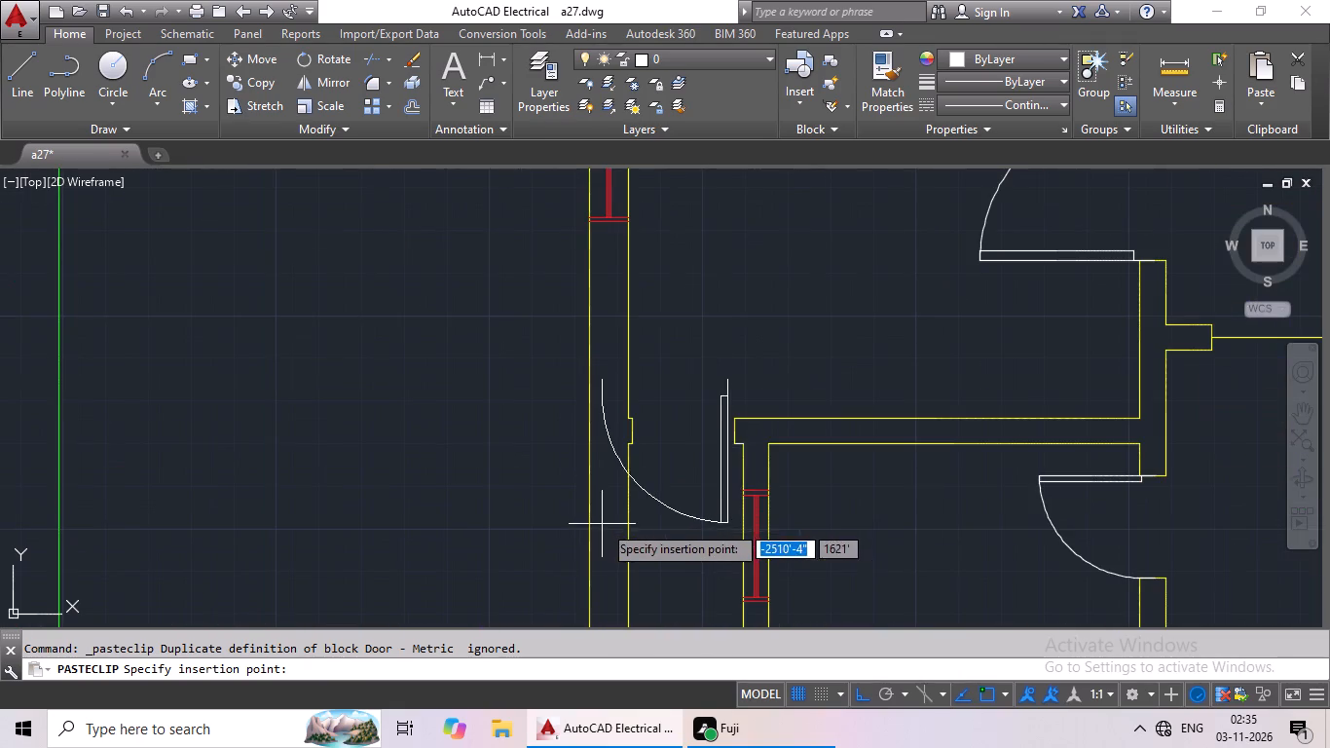
{"action": "scroll", "coordinate": [635, 564], "scroll_direction": "up", "scroll_amount": 2}
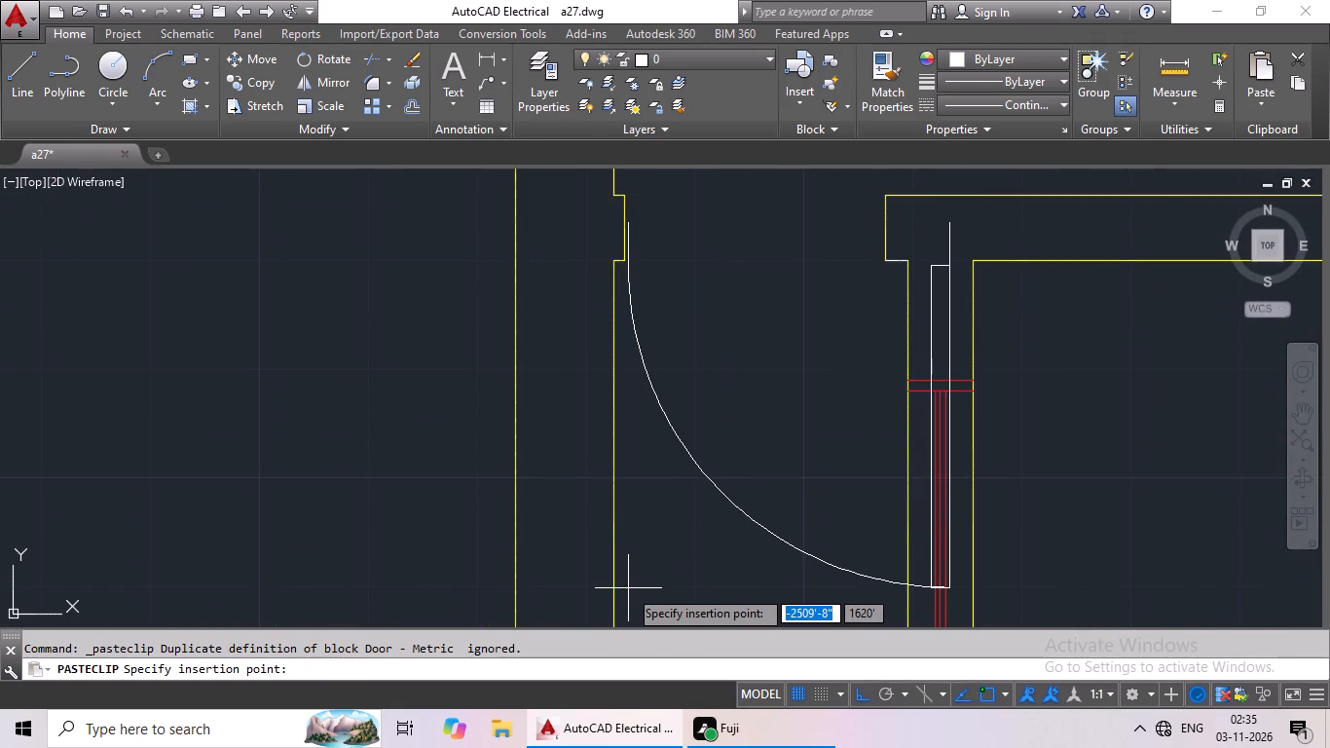
{"action": "left_click", "coordinate": [624, 592]}
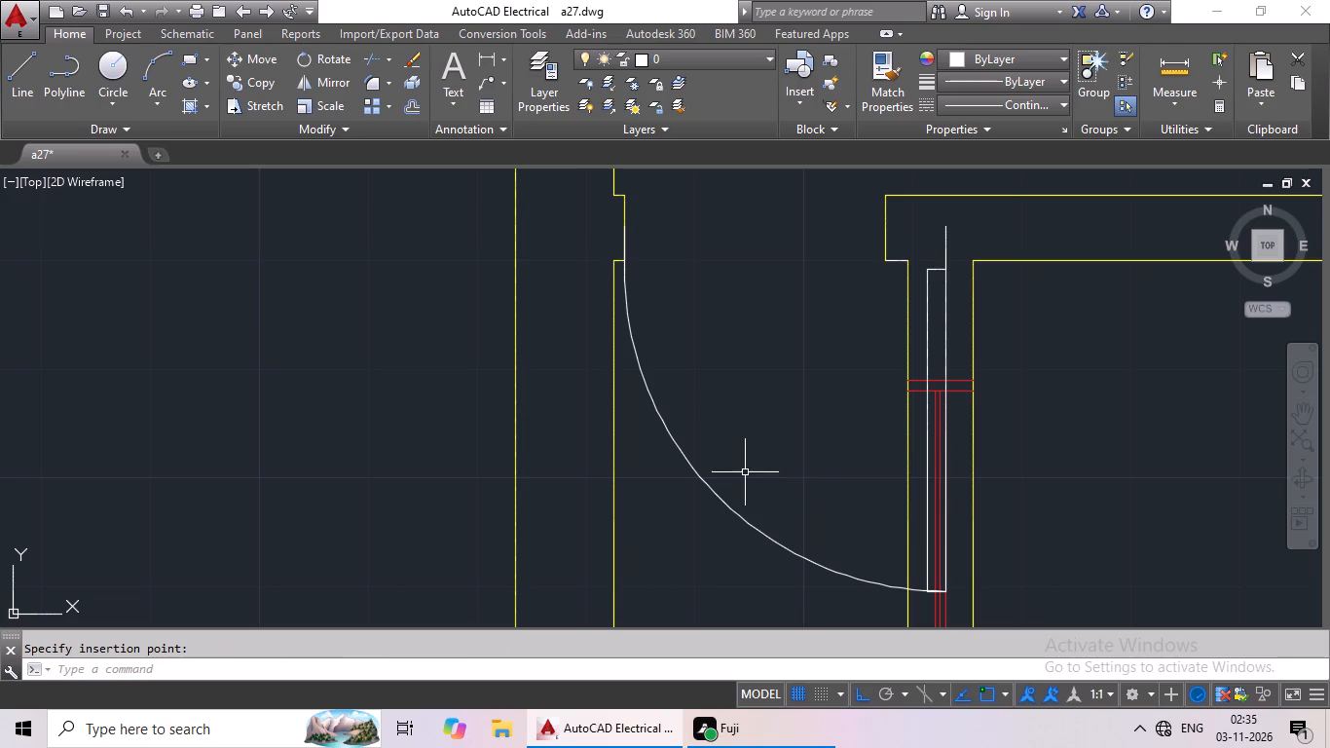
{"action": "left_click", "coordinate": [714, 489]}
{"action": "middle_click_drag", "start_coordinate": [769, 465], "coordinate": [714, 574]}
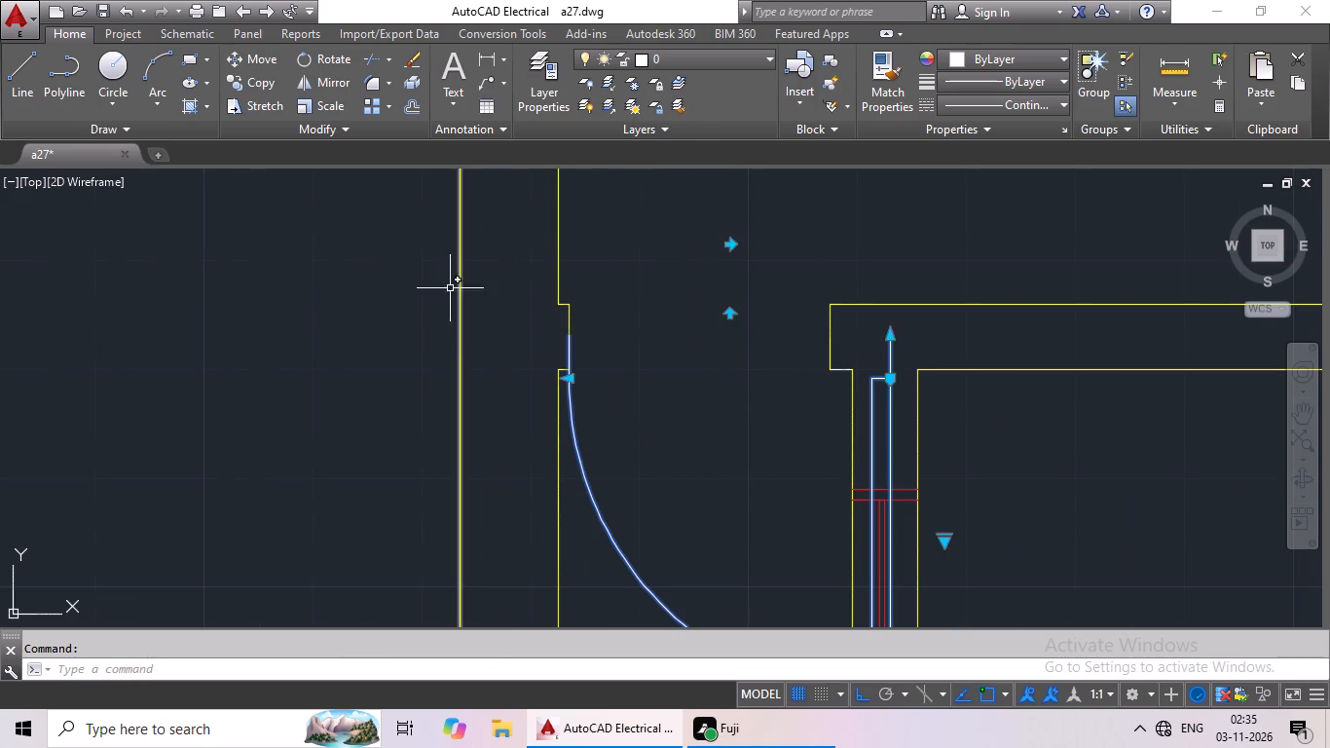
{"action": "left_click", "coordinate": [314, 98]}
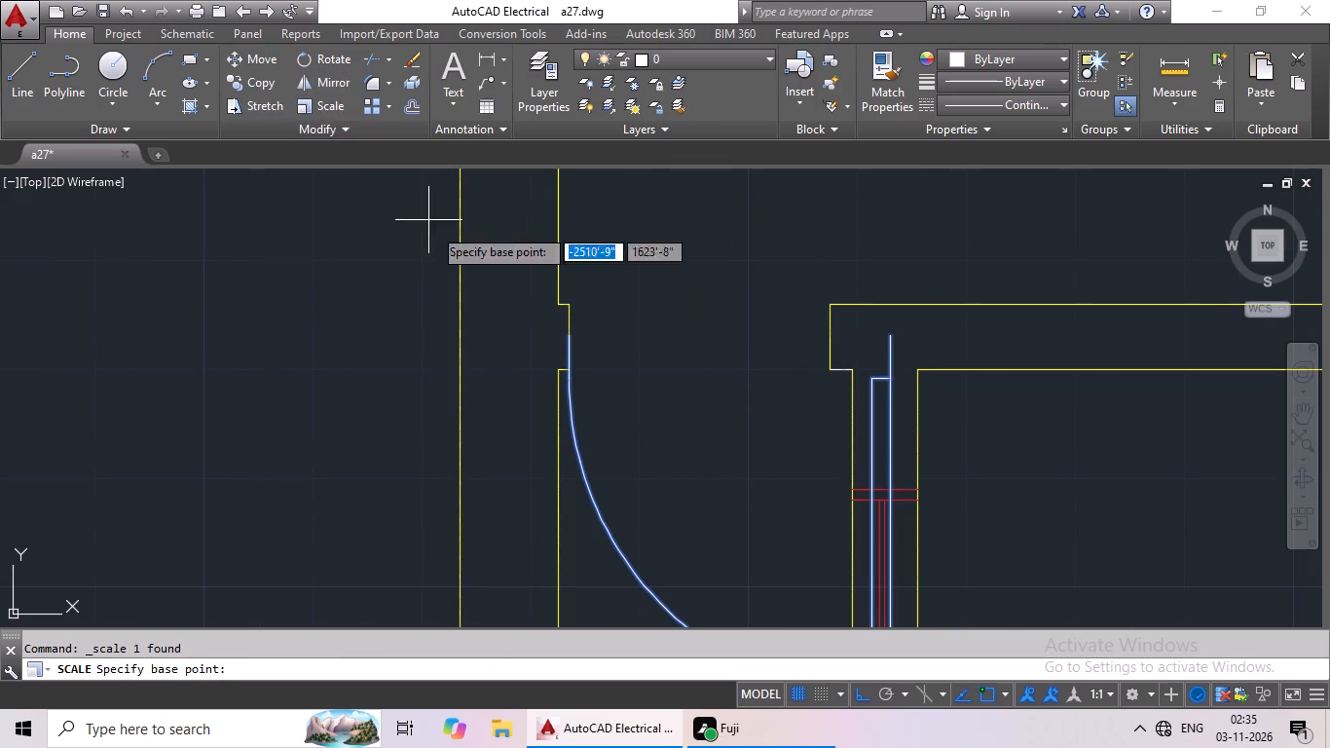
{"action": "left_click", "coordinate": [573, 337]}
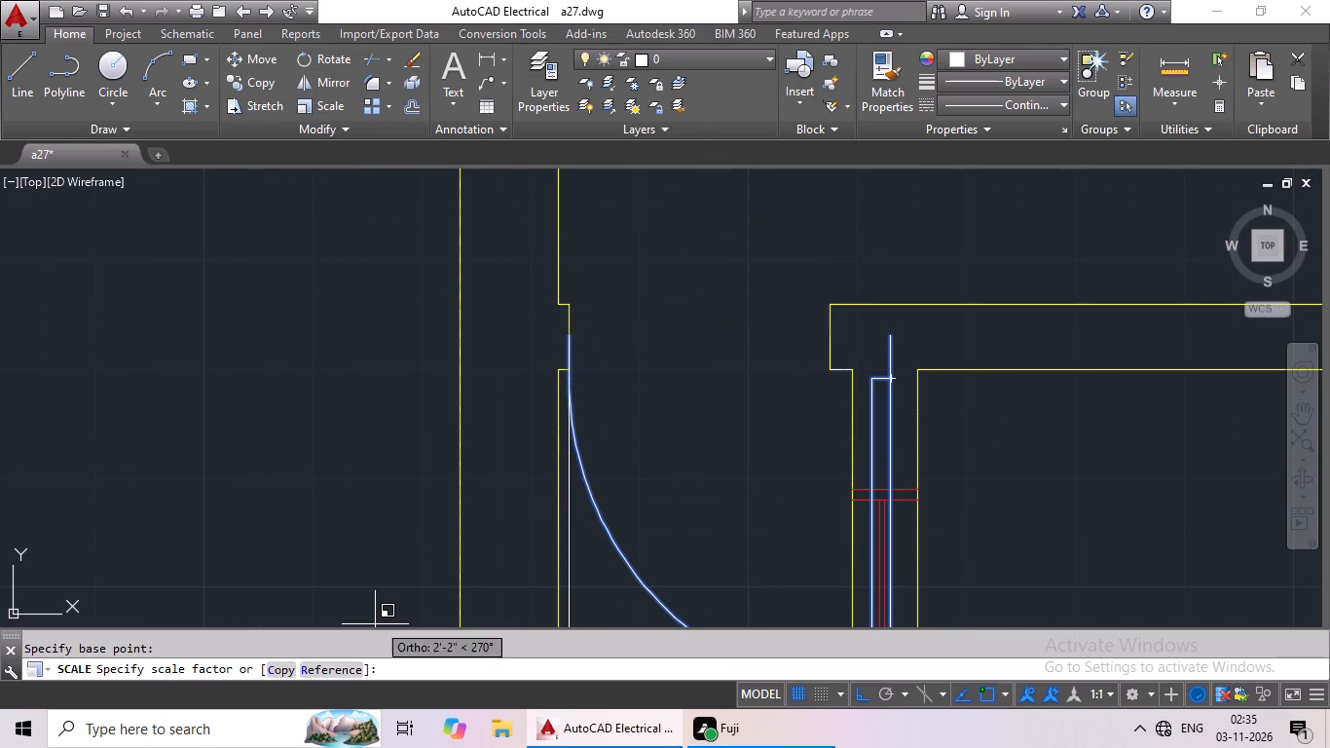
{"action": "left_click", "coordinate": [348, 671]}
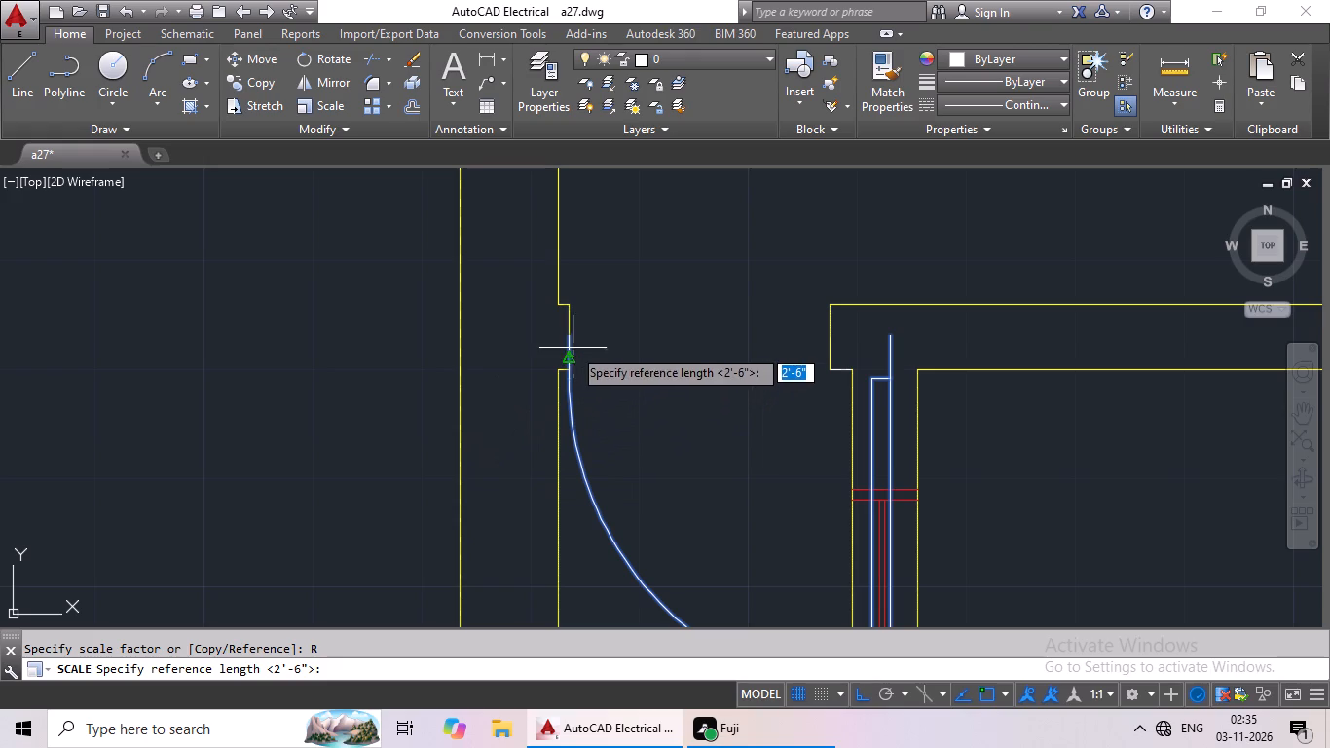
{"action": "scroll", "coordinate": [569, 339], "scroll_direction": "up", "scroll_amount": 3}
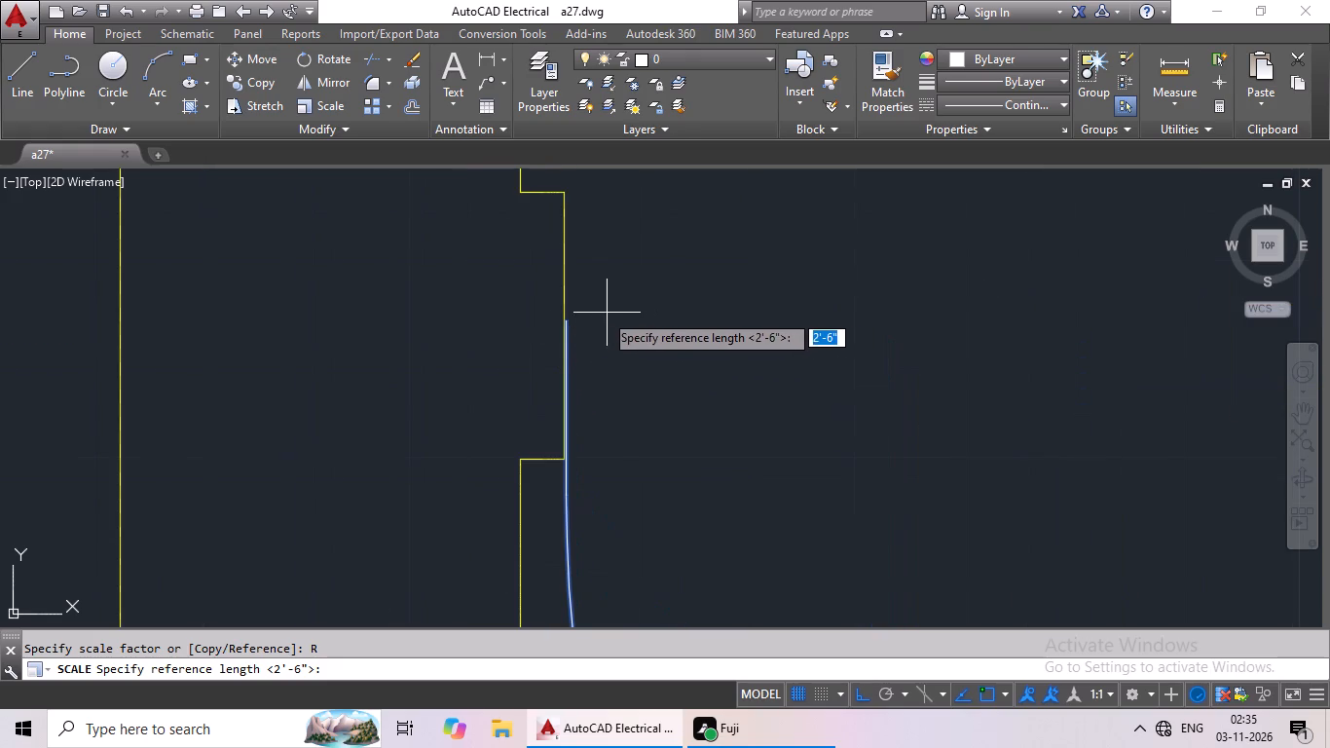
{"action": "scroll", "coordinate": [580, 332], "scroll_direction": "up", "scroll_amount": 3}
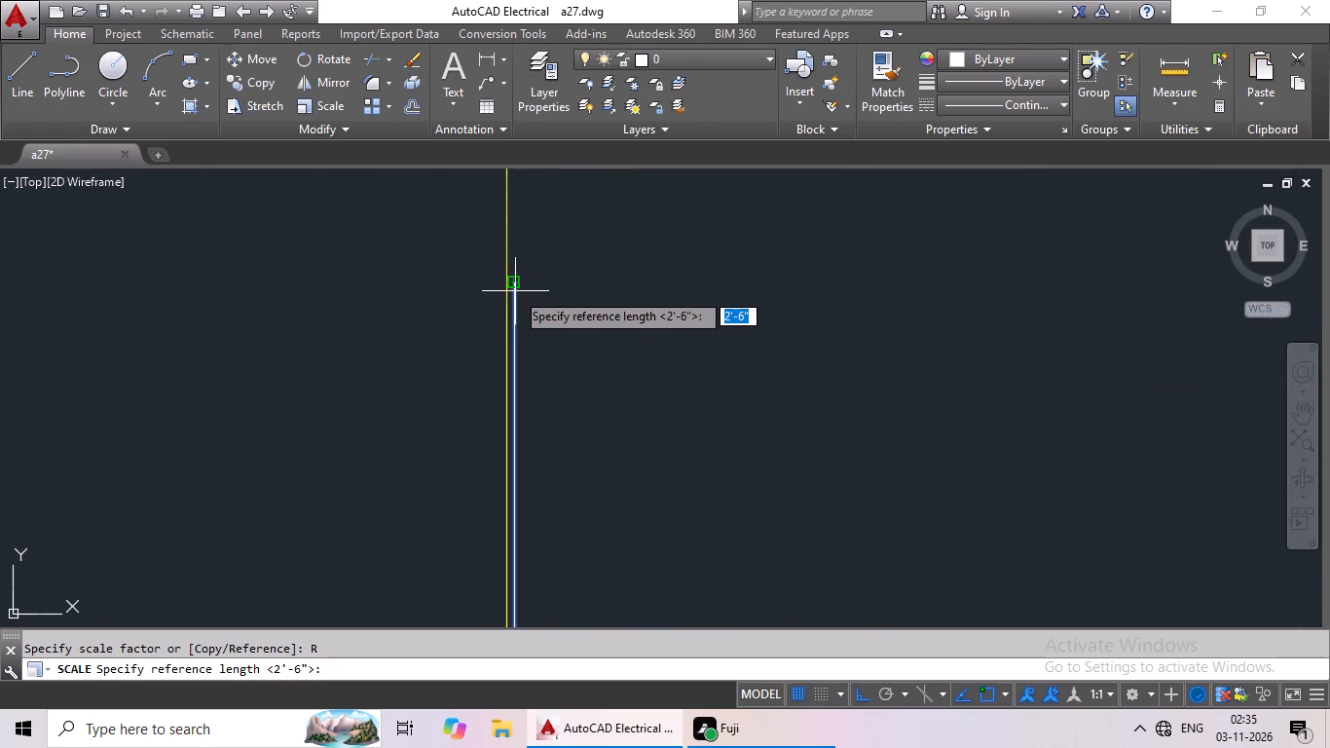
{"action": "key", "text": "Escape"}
Shift the copied door with Stretch from its arc end so that end lies exactly on the left jamb line.
{"action": "left_click", "coordinate": [512, 304]}
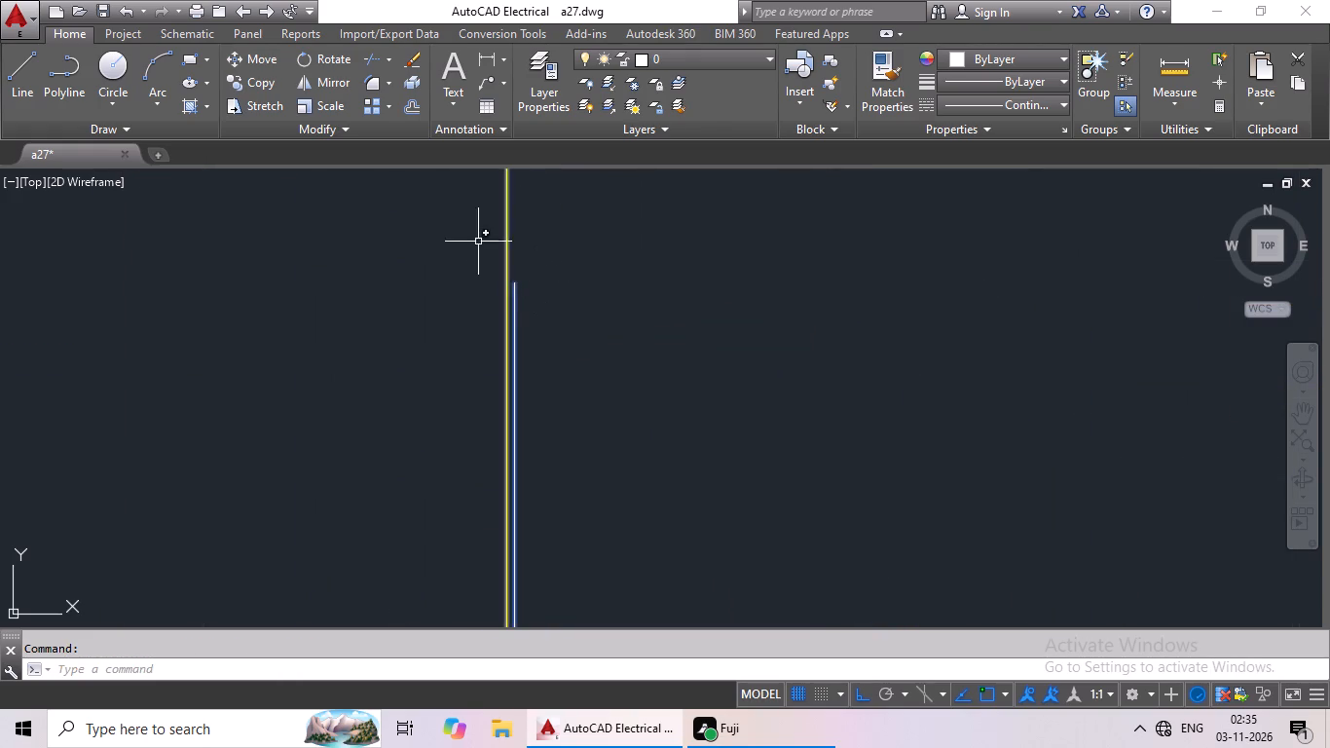
{"action": "left_click", "coordinate": [277, 106]}
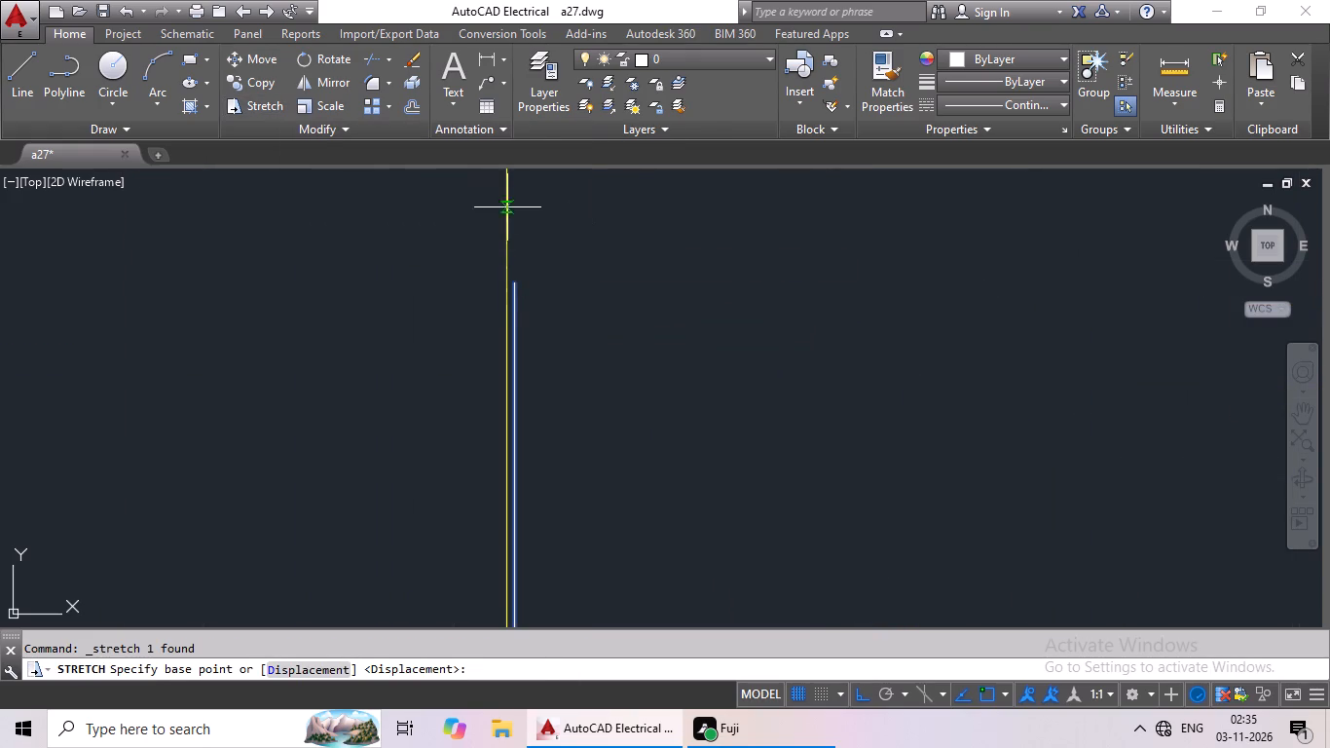
{"action": "left_click", "coordinate": [517, 283]}
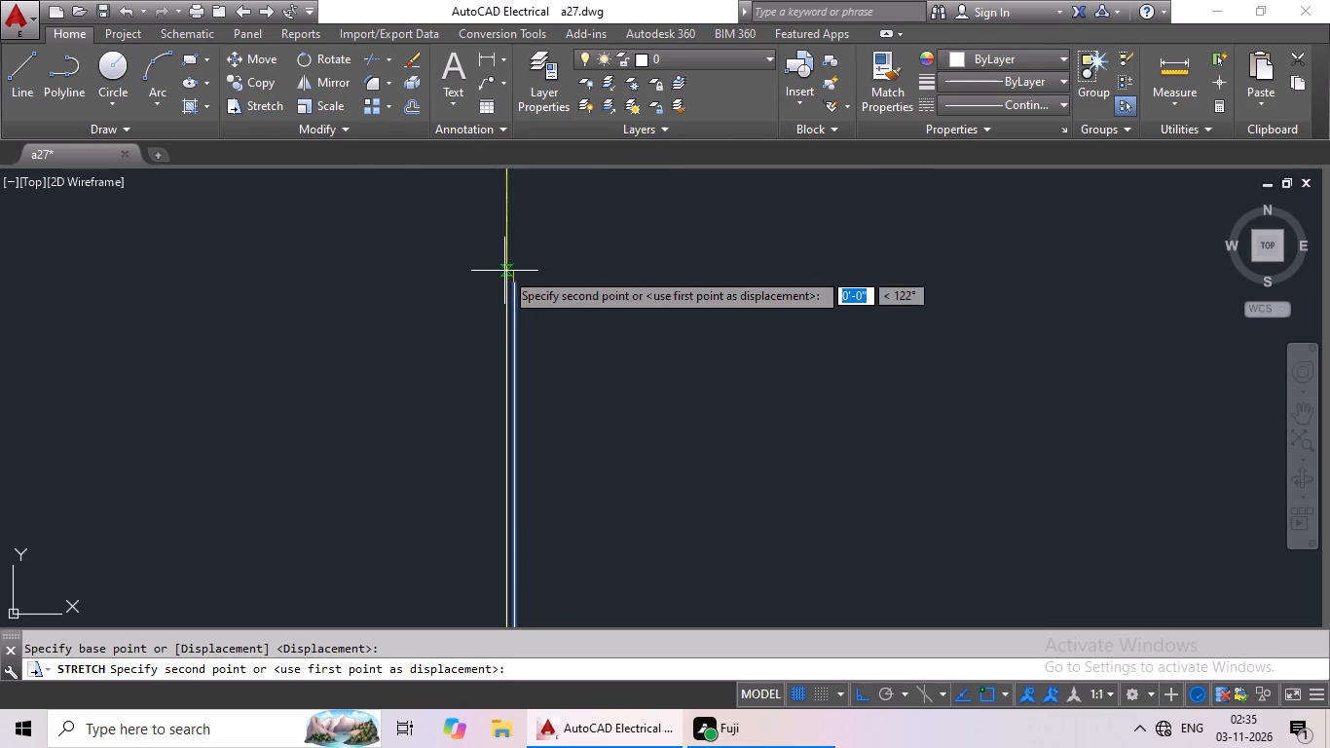
{"action": "left_click_drag", "start_coordinate": [504, 271], "coordinate": [515, 275]}
{"action": "scroll", "coordinate": [625, 285], "scroll_direction": "down", "scroll_amount": 3}
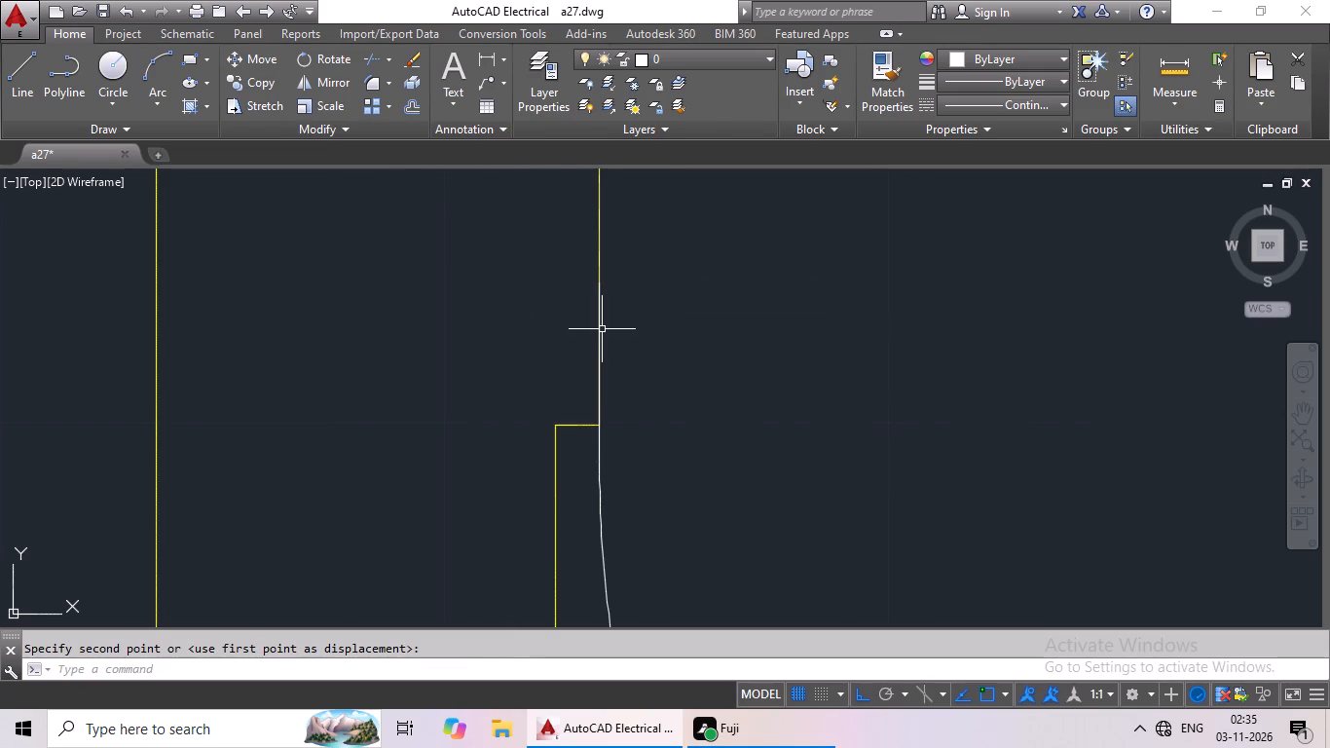
Scale the door between the left outer wall and the upper-left toilet by reference from its arc end, matching its width to the opening.
{"action": "left_click", "coordinate": [601, 332]}
{"action": "scroll", "coordinate": [653, 326], "scroll_direction": "down", "scroll_amount": 3}
{"action": "middle_click_drag", "start_coordinate": [708, 336], "coordinate": [660, 386]}
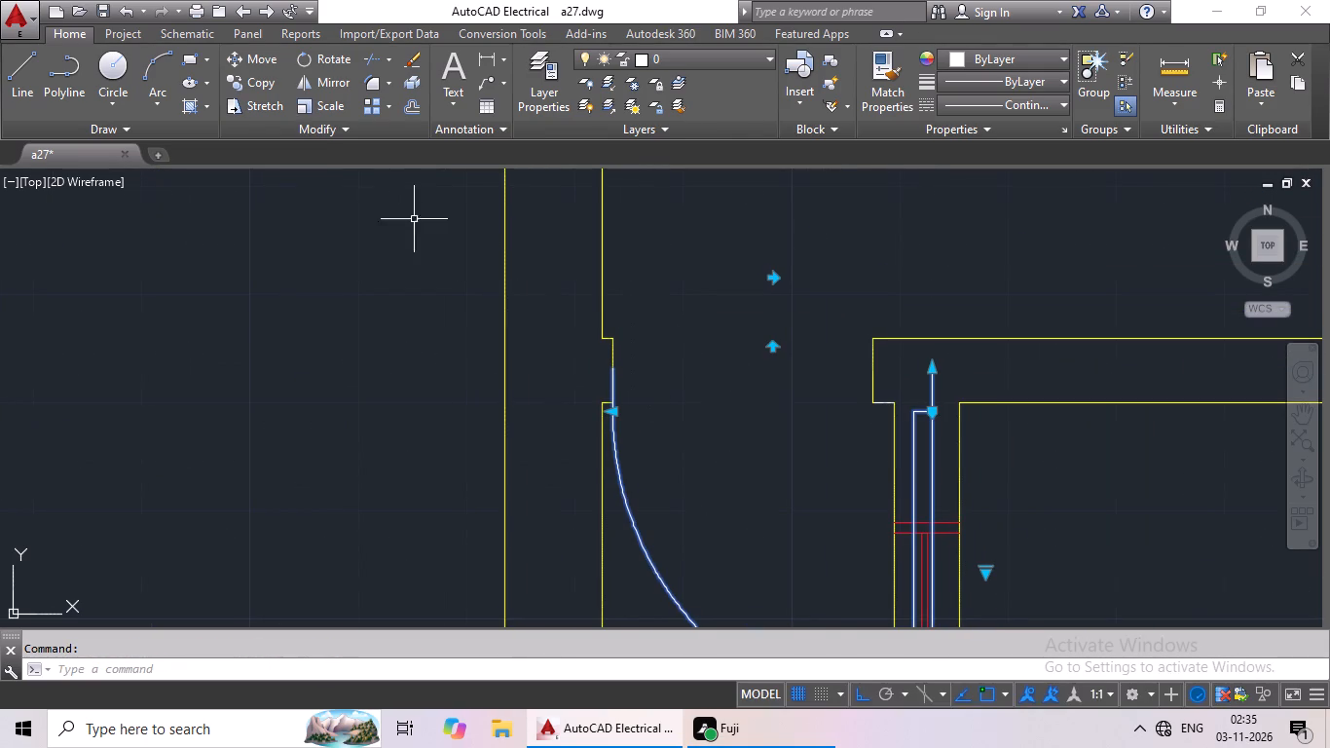
{"action": "left_click_drag", "start_coordinate": [303, 100], "coordinate": [307, 113]}
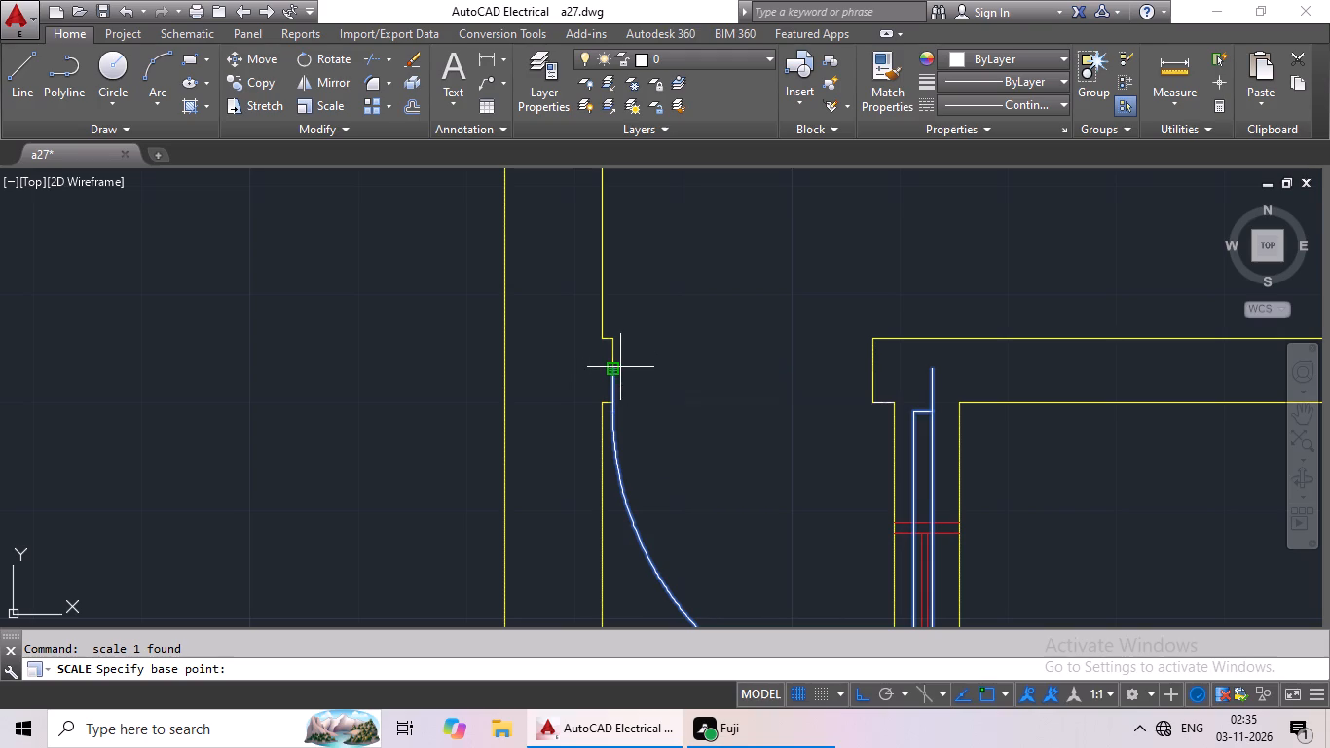
{"action": "left_click", "coordinate": [614, 370]}
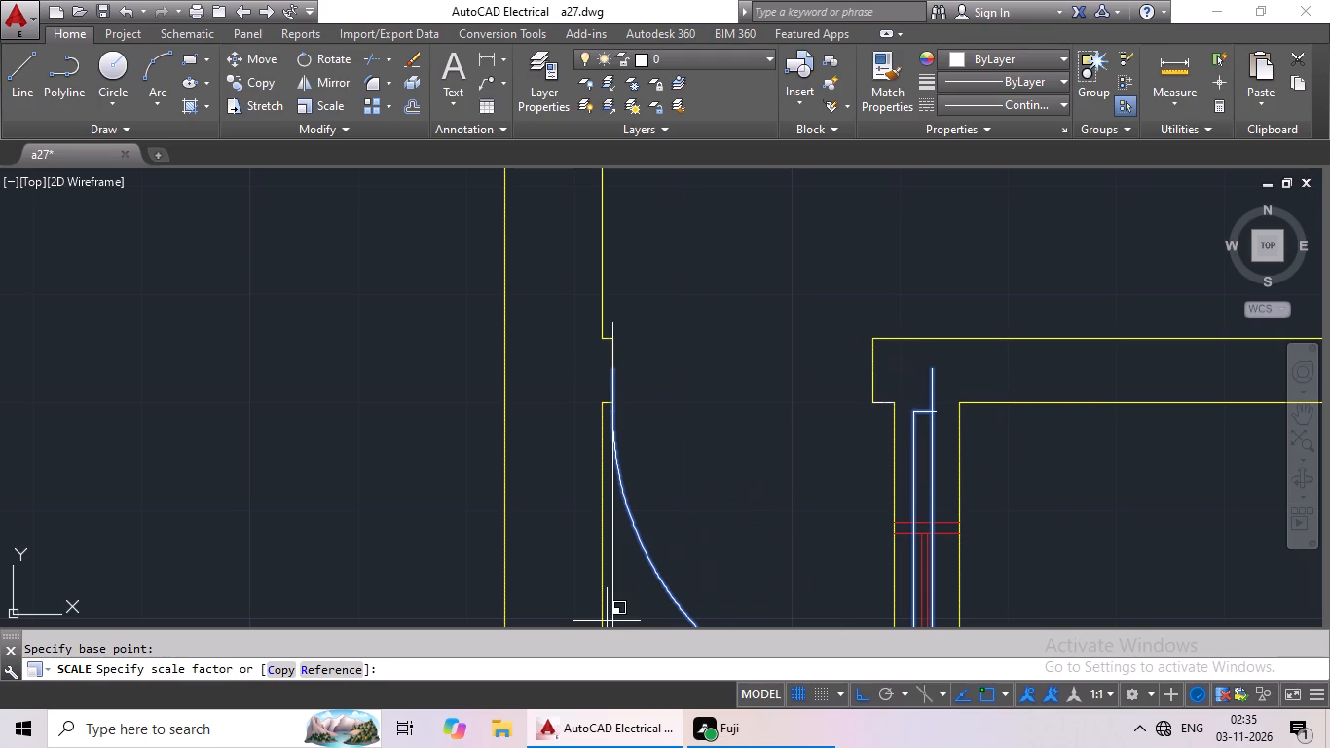
{"action": "left_click", "coordinate": [351, 671]}
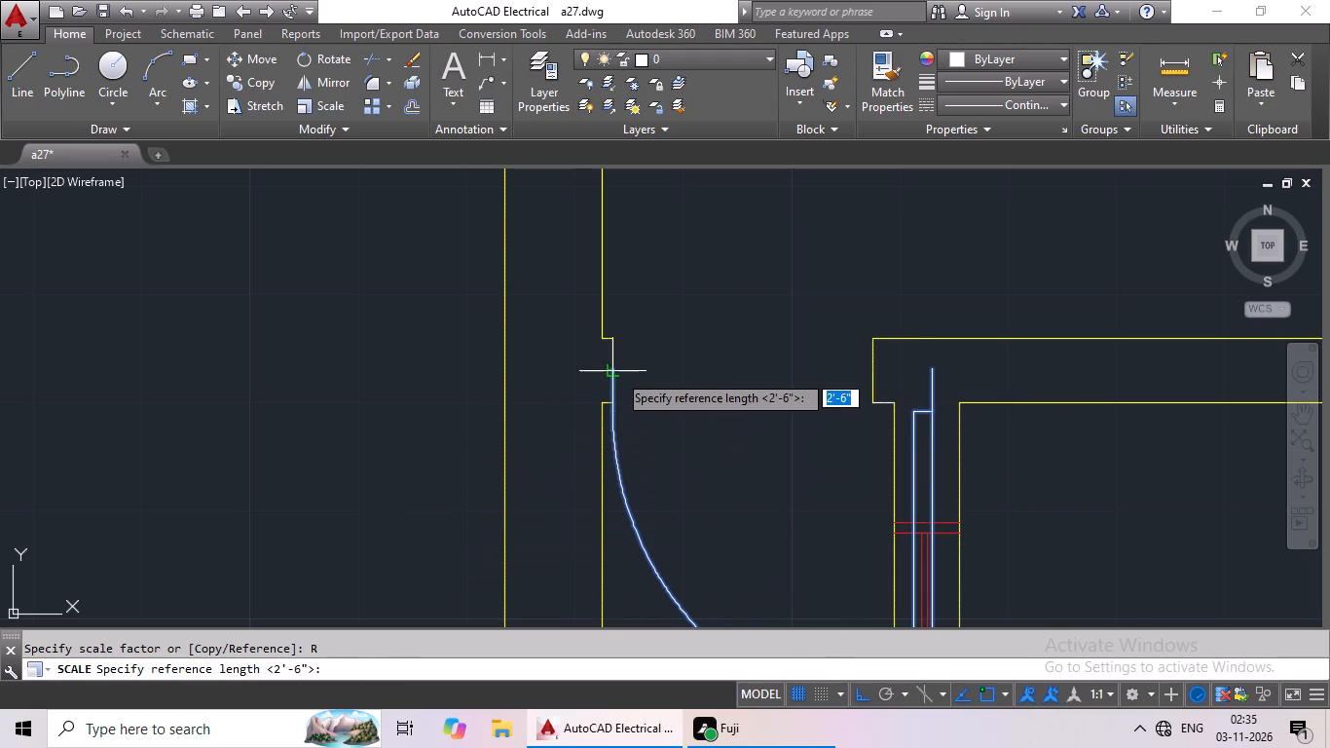
{"action": "left_click_drag", "start_coordinate": [615, 373], "coordinate": [627, 373]}
{"action": "left_click_drag", "start_coordinate": [928, 375], "coordinate": [918, 376]}
{"action": "left_click", "coordinate": [867, 371]}
Copy the upper-right toilet's door block to the entrance opening on the stair's right side, arc end on the lower jamb.
{"action": "scroll", "coordinate": [922, 371], "scroll_direction": "down", "scroll_amount": 5}
{"action": "middle_click_drag", "start_coordinate": [997, 420], "coordinate": [895, 439]}
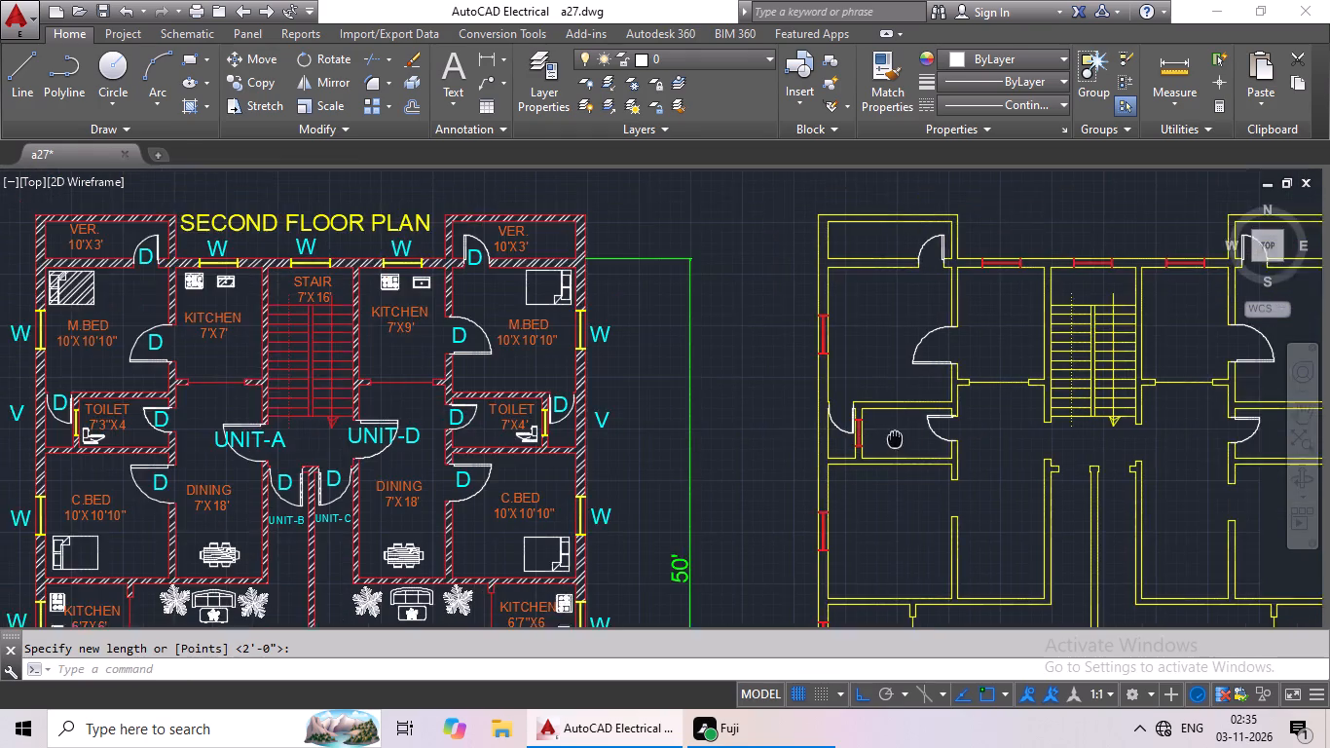
{"action": "scroll", "coordinate": [883, 440], "scroll_direction": "down", "scroll_amount": 1}
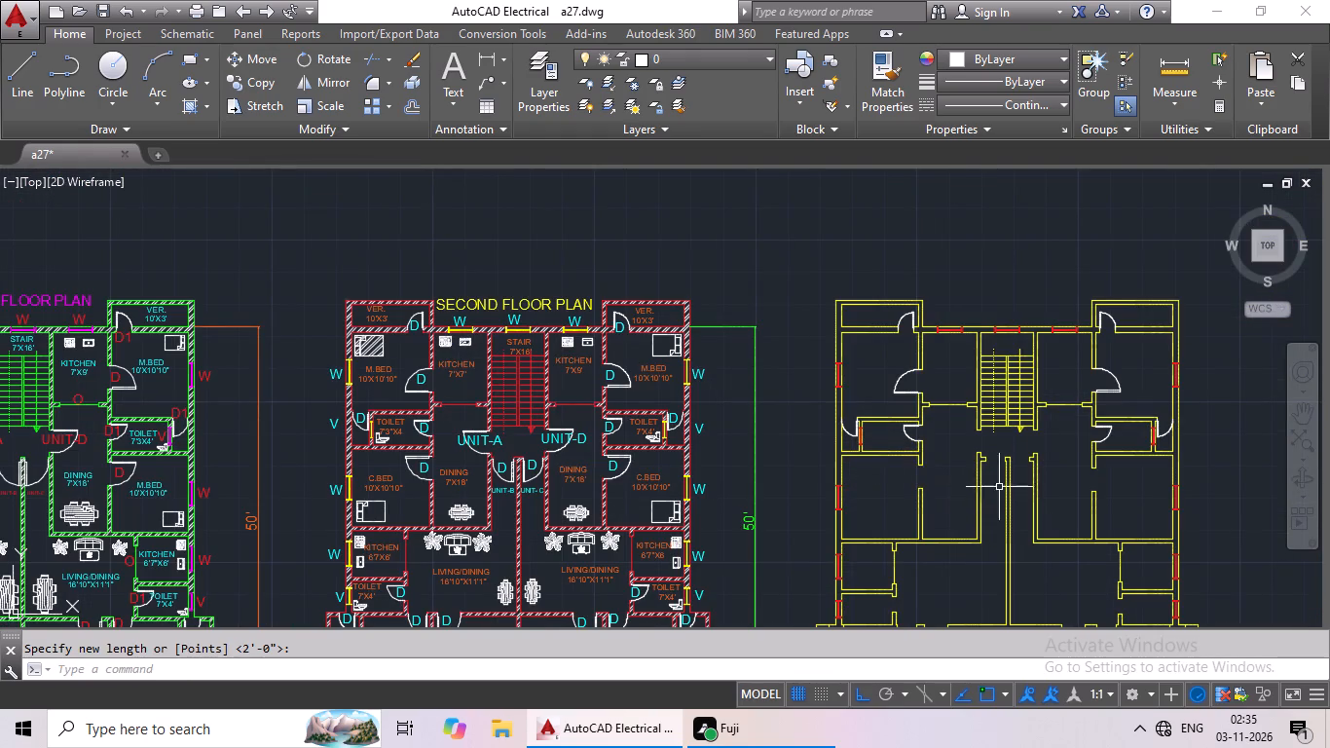
{"action": "scroll", "coordinate": [1025, 481], "scroll_direction": "down", "scroll_amount": 1}
{"action": "middle_click_drag", "start_coordinate": [1085, 484], "coordinate": [977, 498]}
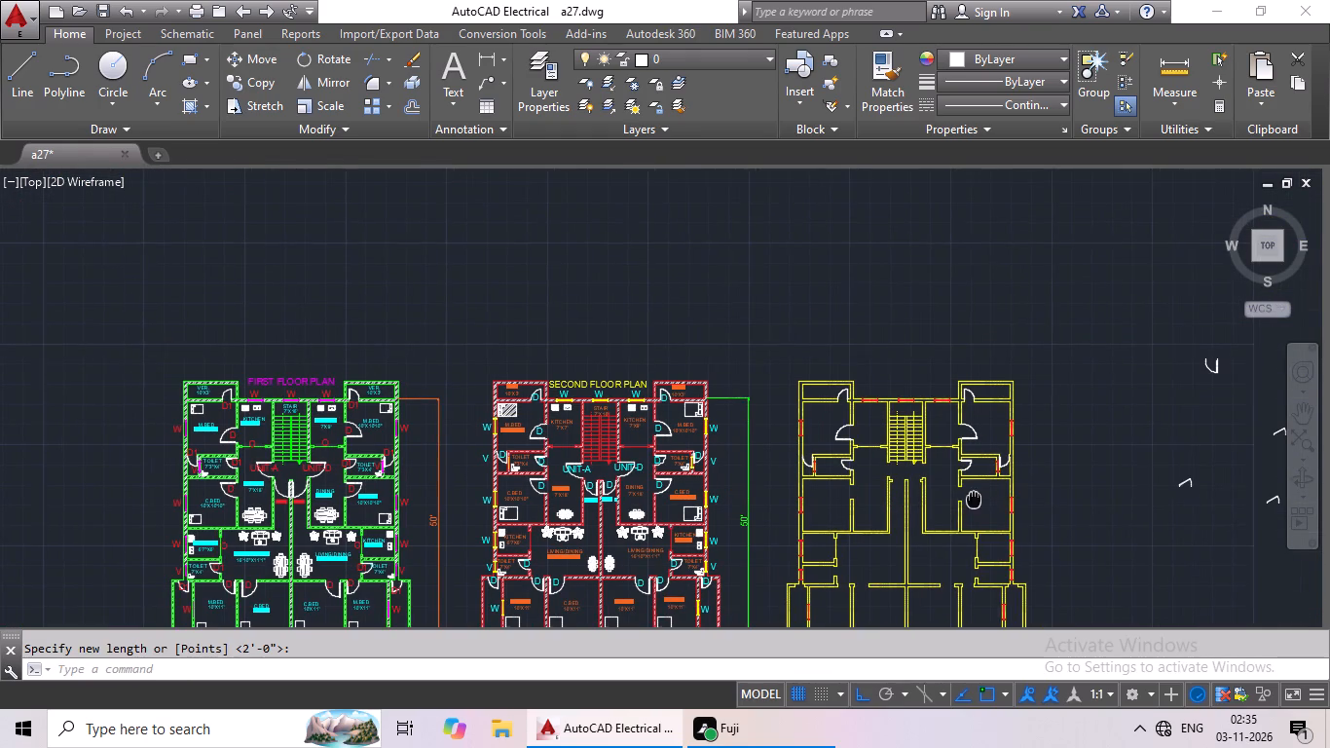
{"action": "scroll", "coordinate": [969, 467], "scroll_direction": "up", "scroll_amount": 1}
{"action": "scroll", "coordinate": [968, 467], "scroll_direction": "down", "scroll_amount": 2}
{"action": "scroll", "coordinate": [971, 474], "scroll_direction": "up", "scroll_amount": 3}
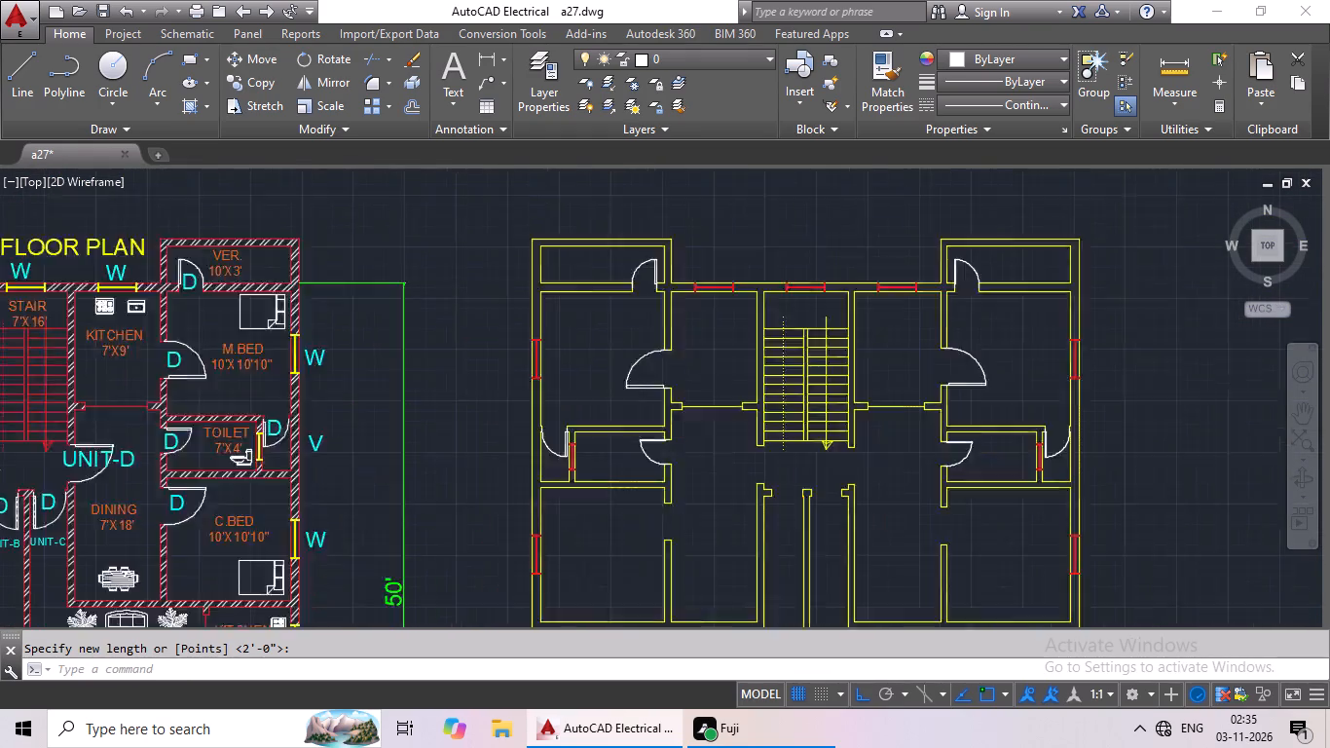
{"action": "left_click", "coordinate": [974, 431]}
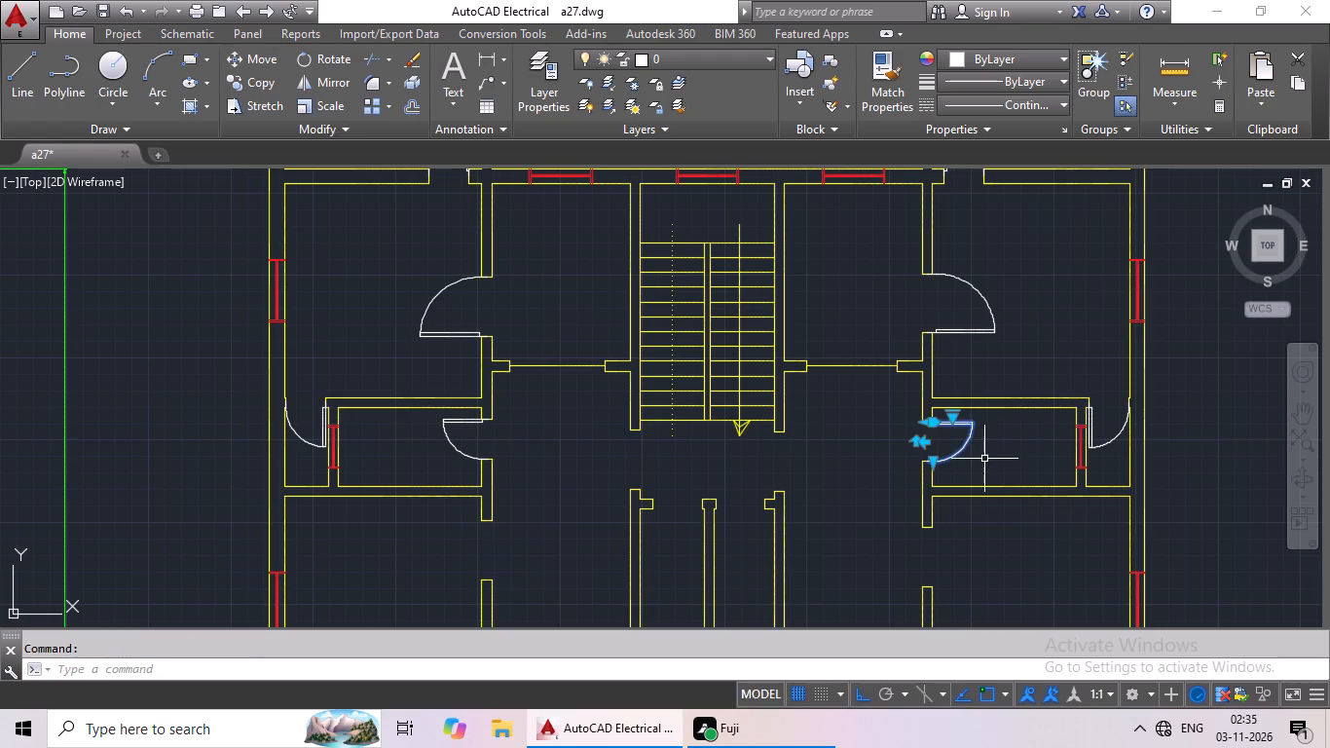
{"action": "key", "text": "ctrl+c"}
{"action": "key", "text": "ctrl+v"}
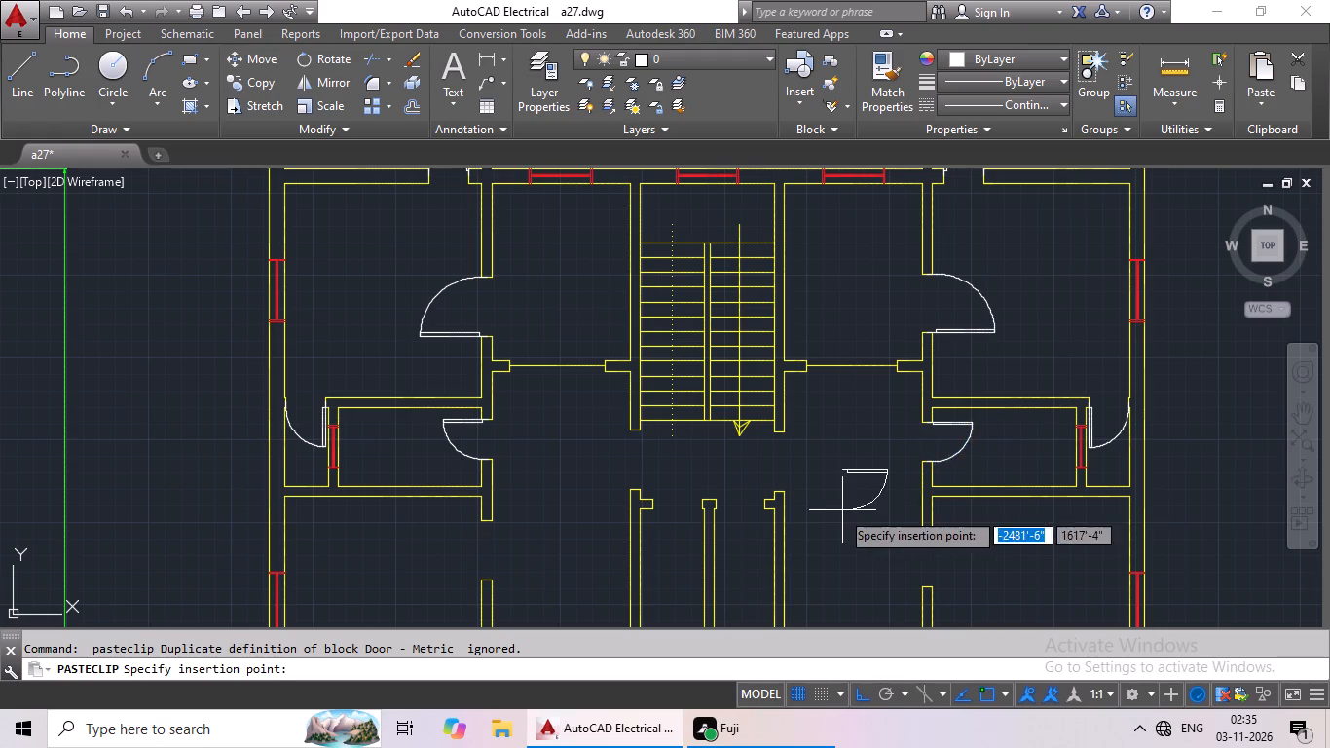
{"action": "scroll", "coordinate": [784, 478], "scroll_direction": "up", "scroll_amount": 3}
{"action": "left_click", "coordinate": [767, 537]}
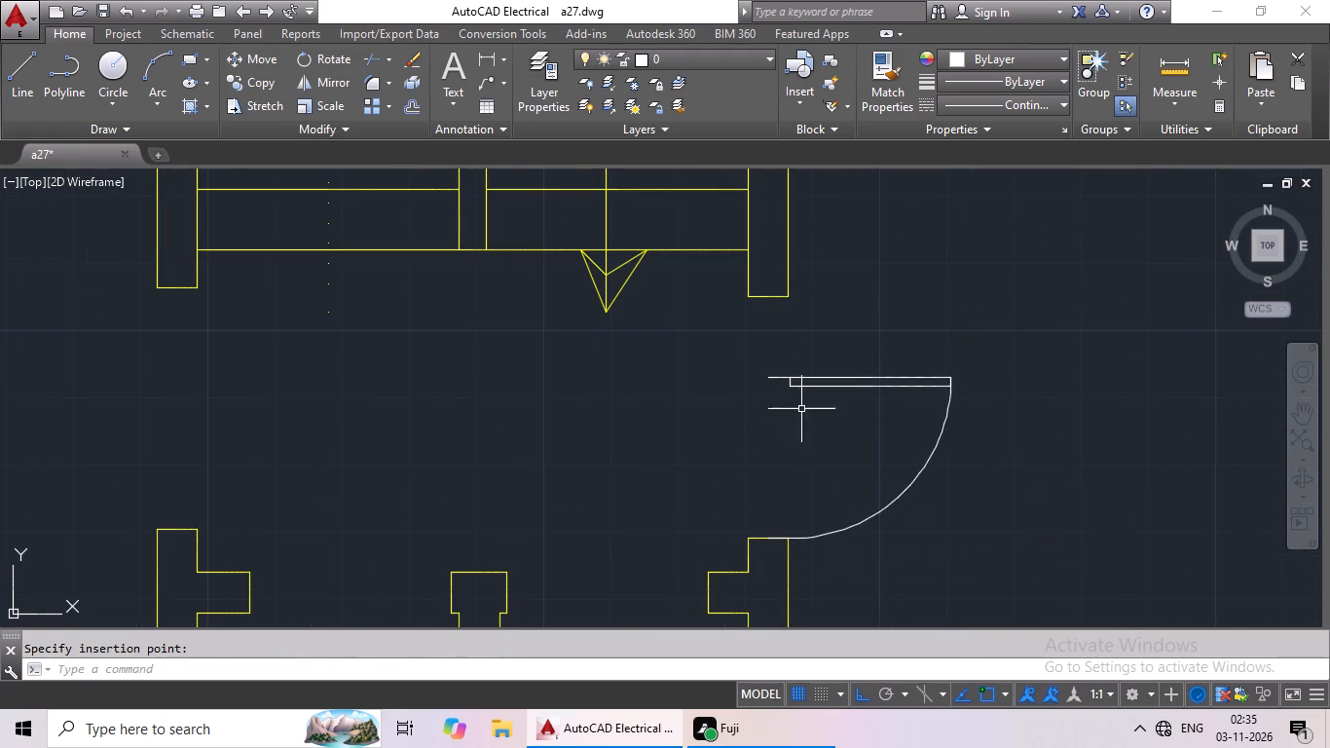
Scale the copied door right of the stair by reference from its arc end so its width reaches the upper jamb.
{"action": "left_click", "coordinate": [801, 386]}
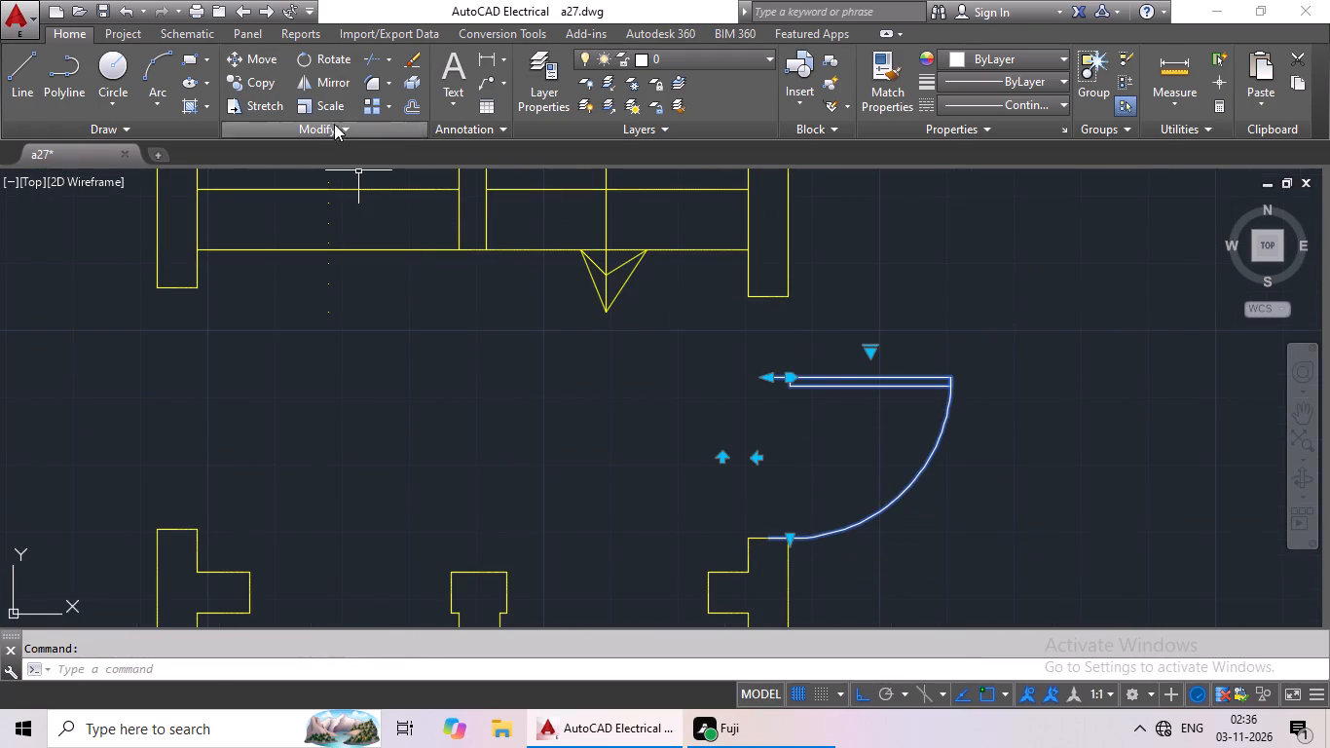
{"action": "left_click", "coordinate": [332, 107]}
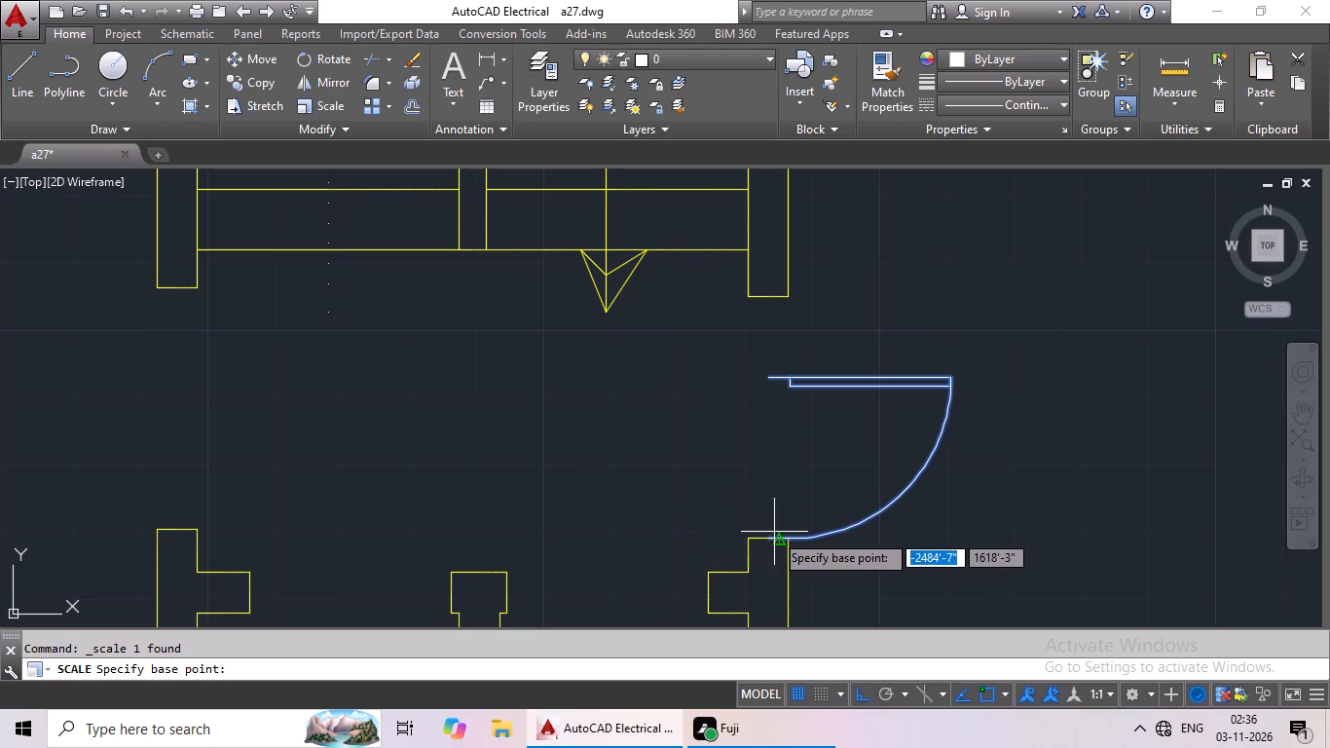
{"action": "left_click_drag", "start_coordinate": [765, 542], "coordinate": [762, 494]}
{"action": "left_click", "coordinate": [333, 665]}
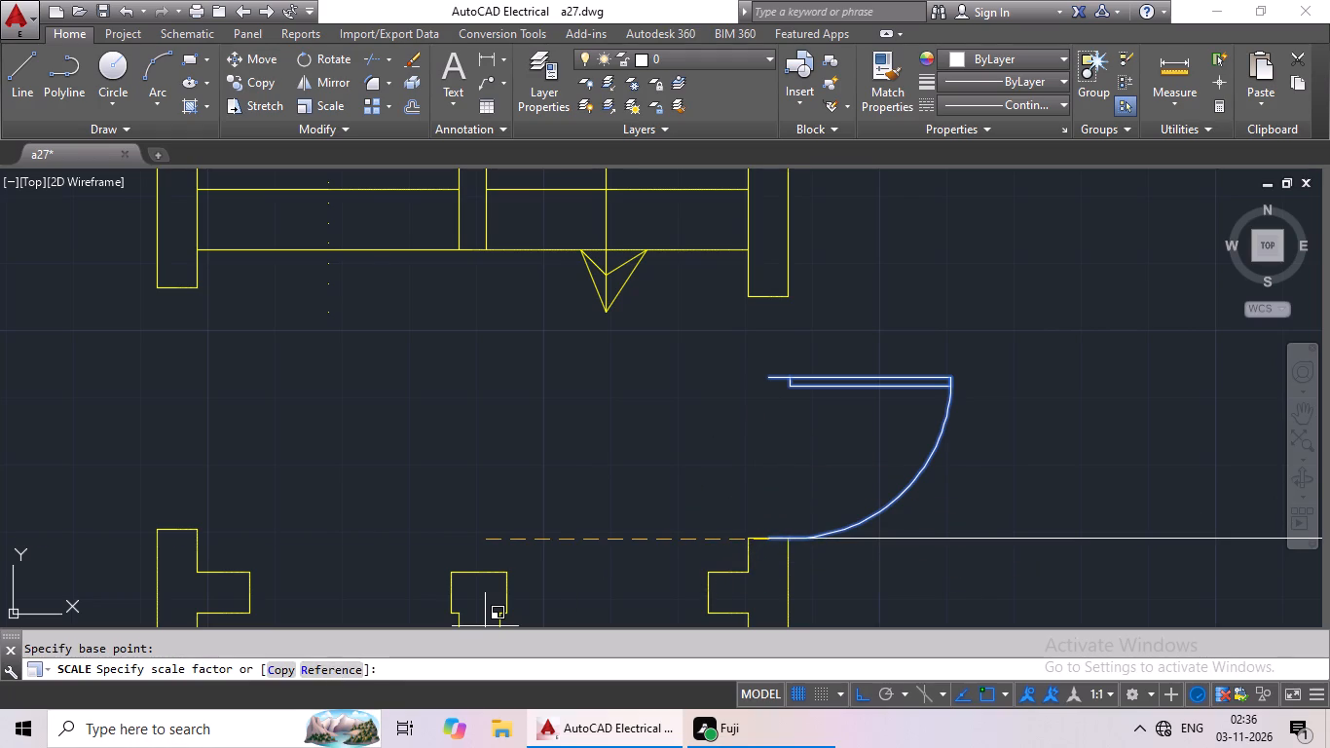
{"action": "left_click", "coordinate": [770, 537]}
{"action": "left_click", "coordinate": [779, 377]}
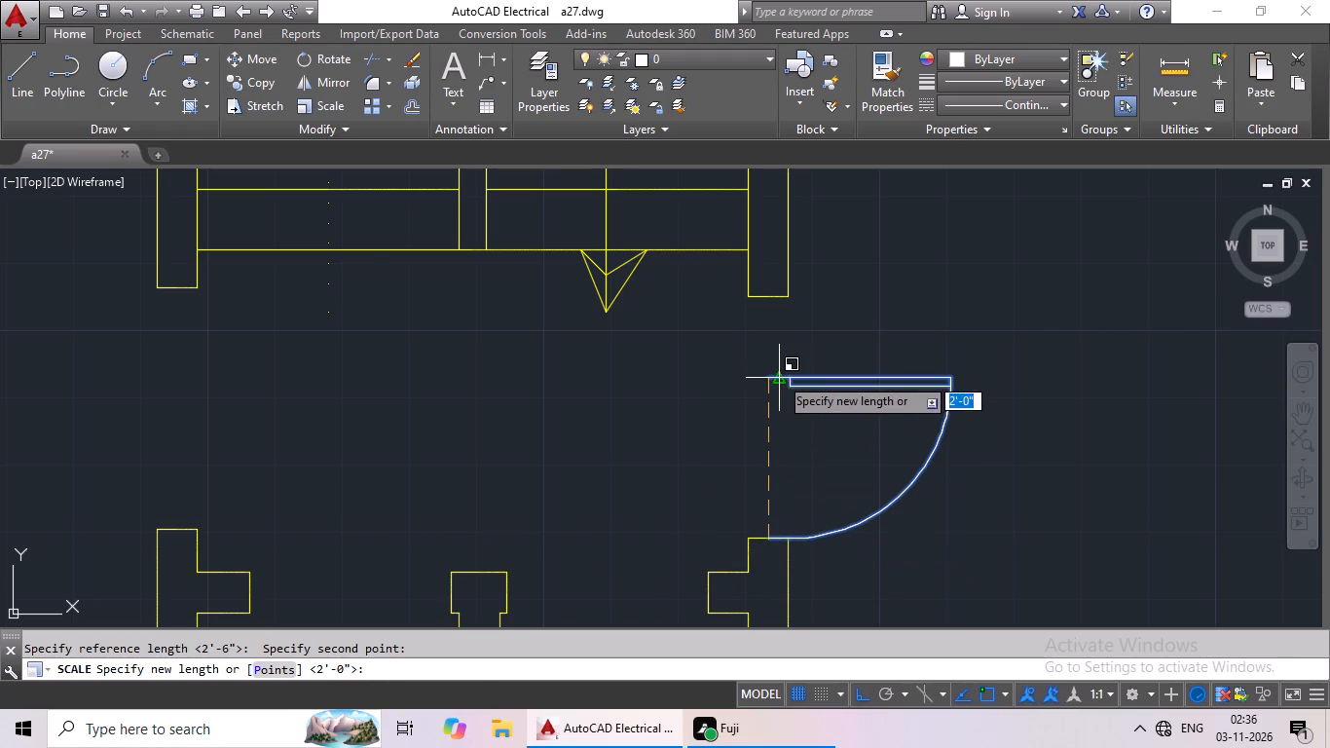
{"action": "left_click", "coordinate": [772, 293]}
Copy the upper-left toilet's door block to the entrance opening on the stair's left side, arc end on the lower jamb.
{"action": "scroll", "coordinate": [912, 315], "scroll_direction": "down", "scroll_amount": 3}
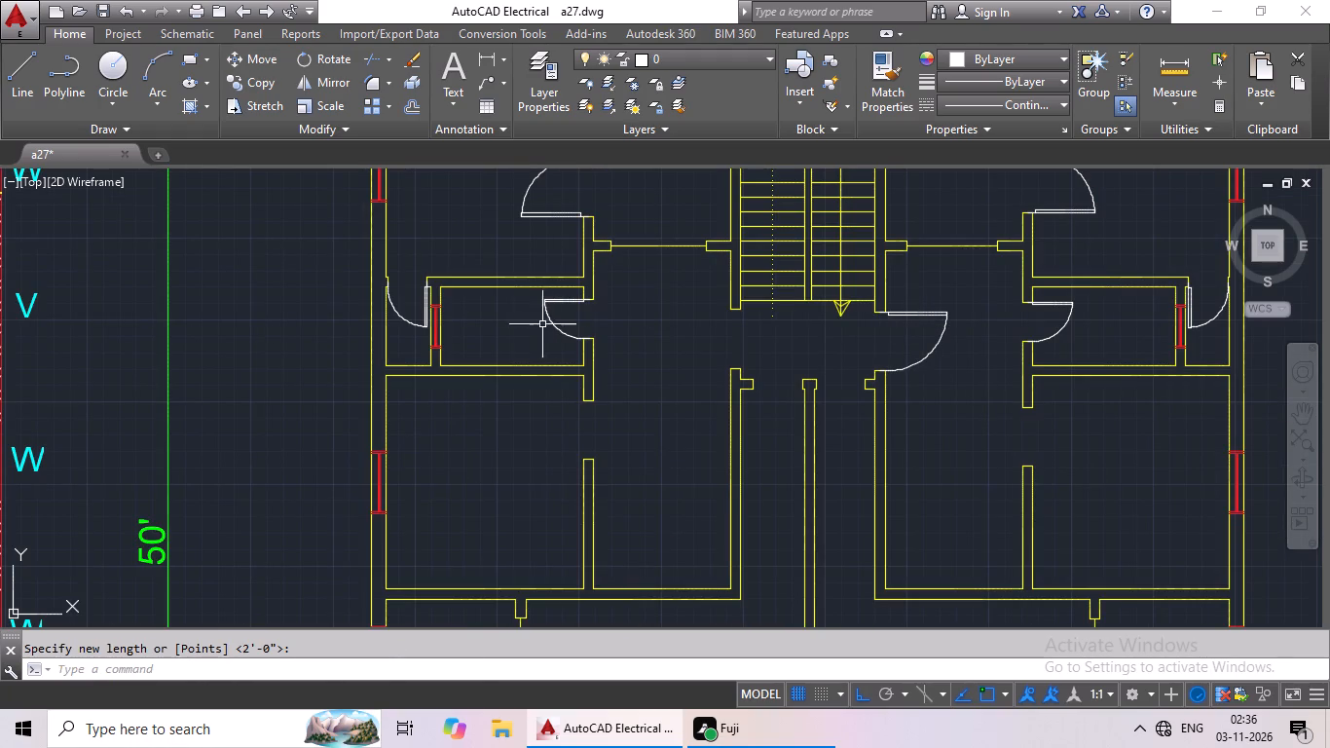
{"action": "left_click", "coordinate": [562, 328]}
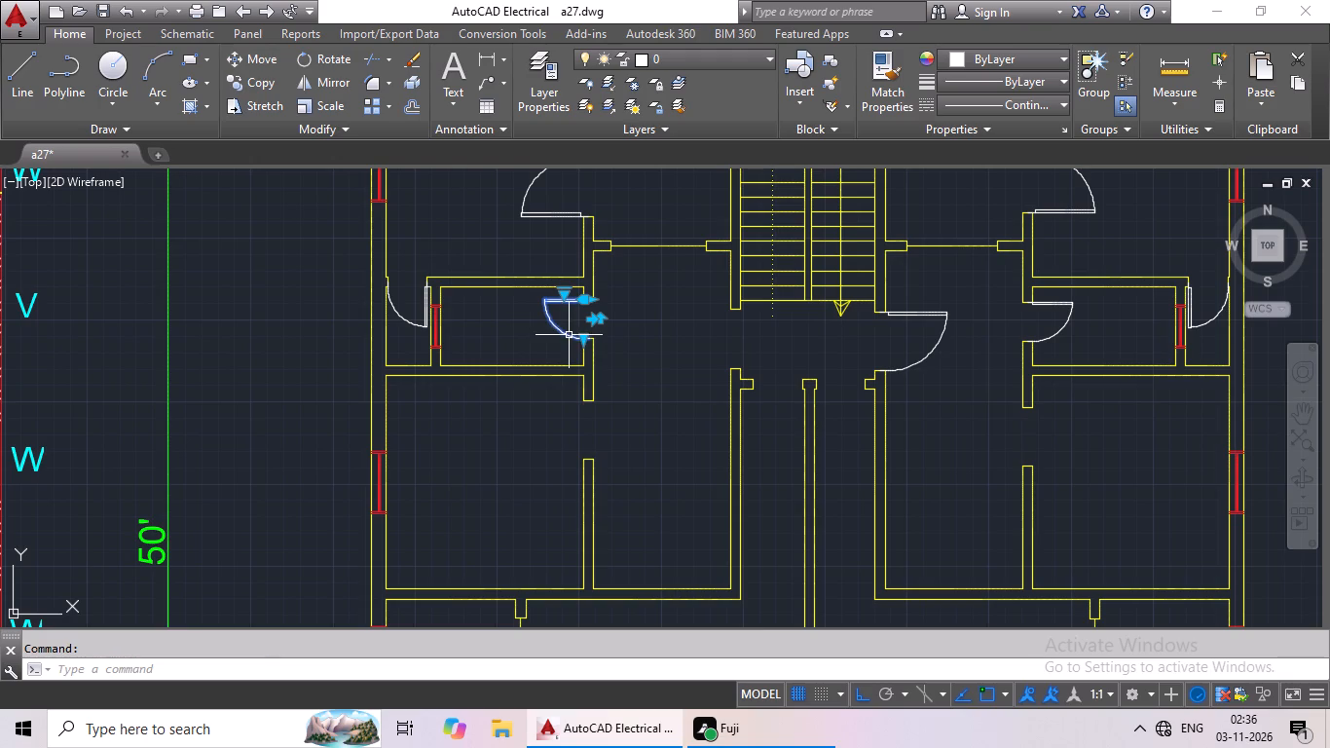
{"action": "key", "text": "ctrl+c"}
{"action": "key", "text": "ctrl+v"}
{"action": "scroll", "coordinate": [723, 360], "scroll_direction": "up", "scroll_amount": 3}
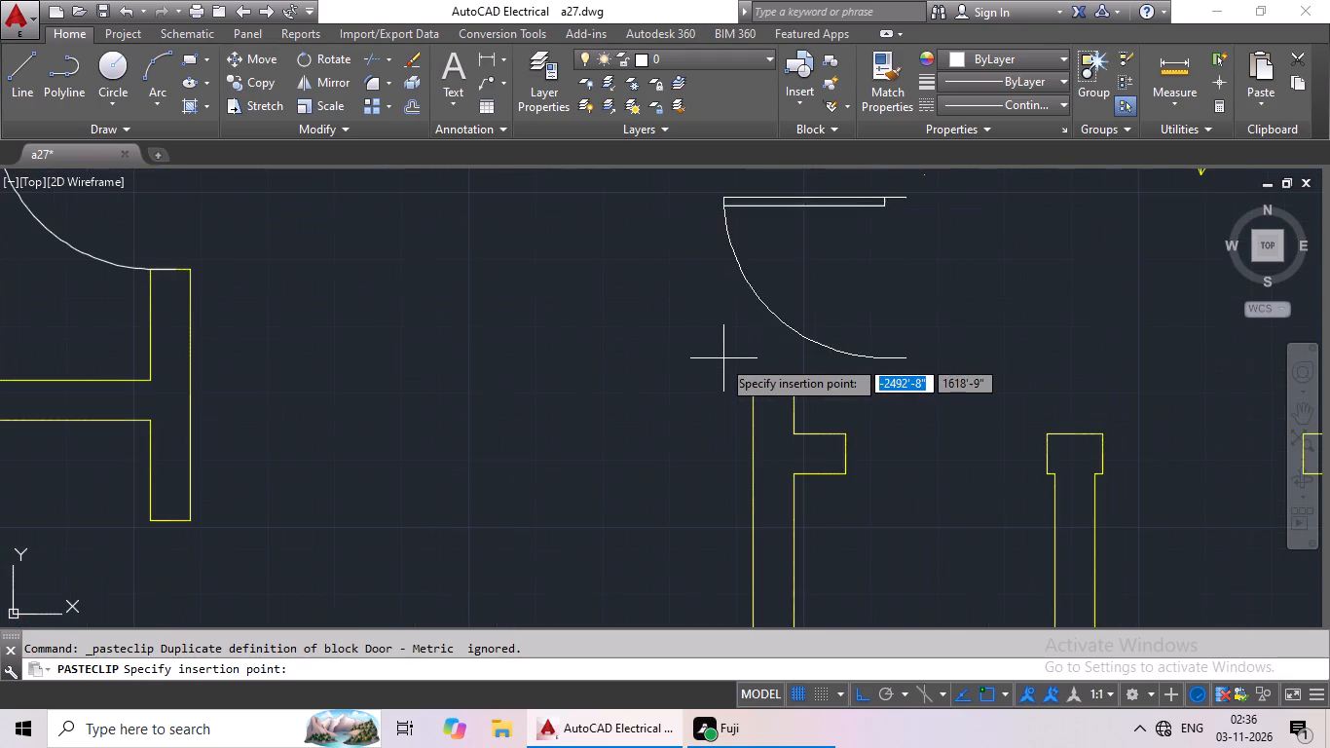
{"action": "scroll", "coordinate": [648, 383], "scroll_direction": "up", "scroll_amount": 2}
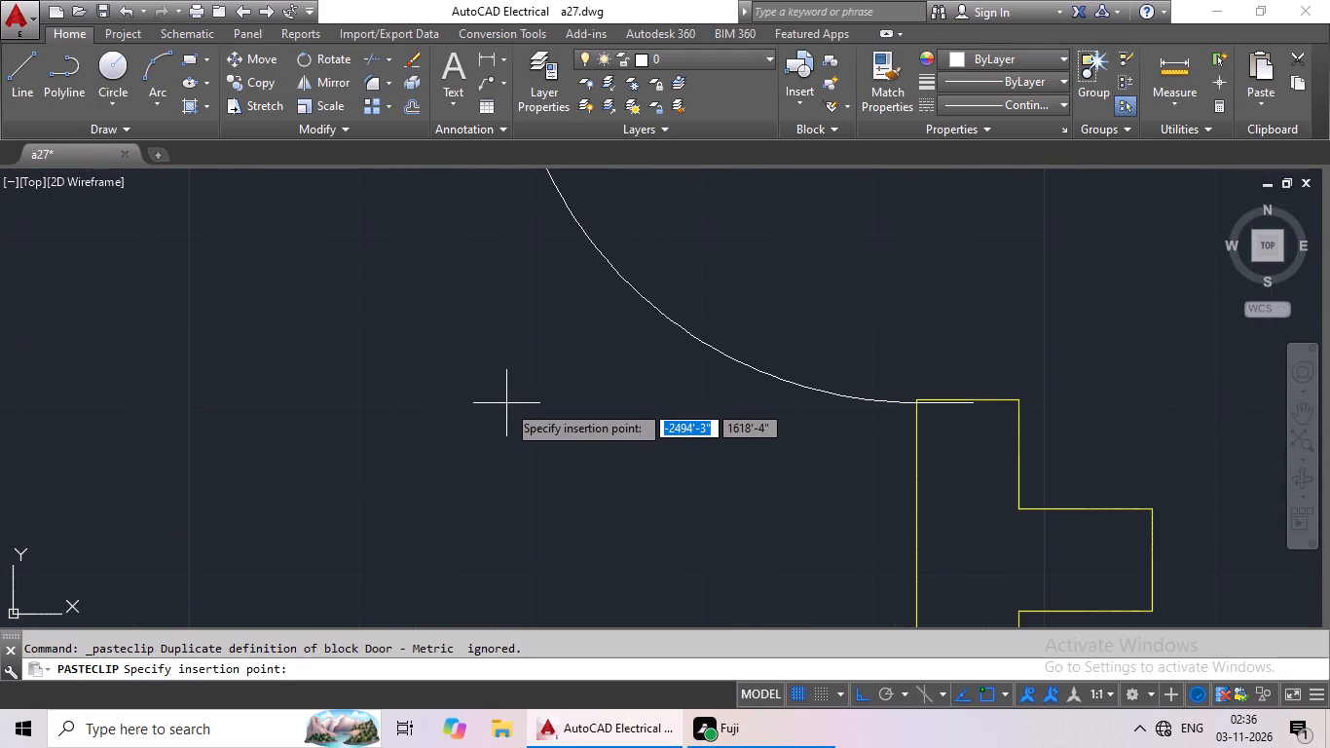
{"action": "left_click", "coordinate": [509, 400]}
Scale the copied door left of the stair by reference from its arc end so its width reaches the upper jamb.
{"action": "scroll", "coordinate": [811, 384], "scroll_direction": "down", "scroll_amount": 2}
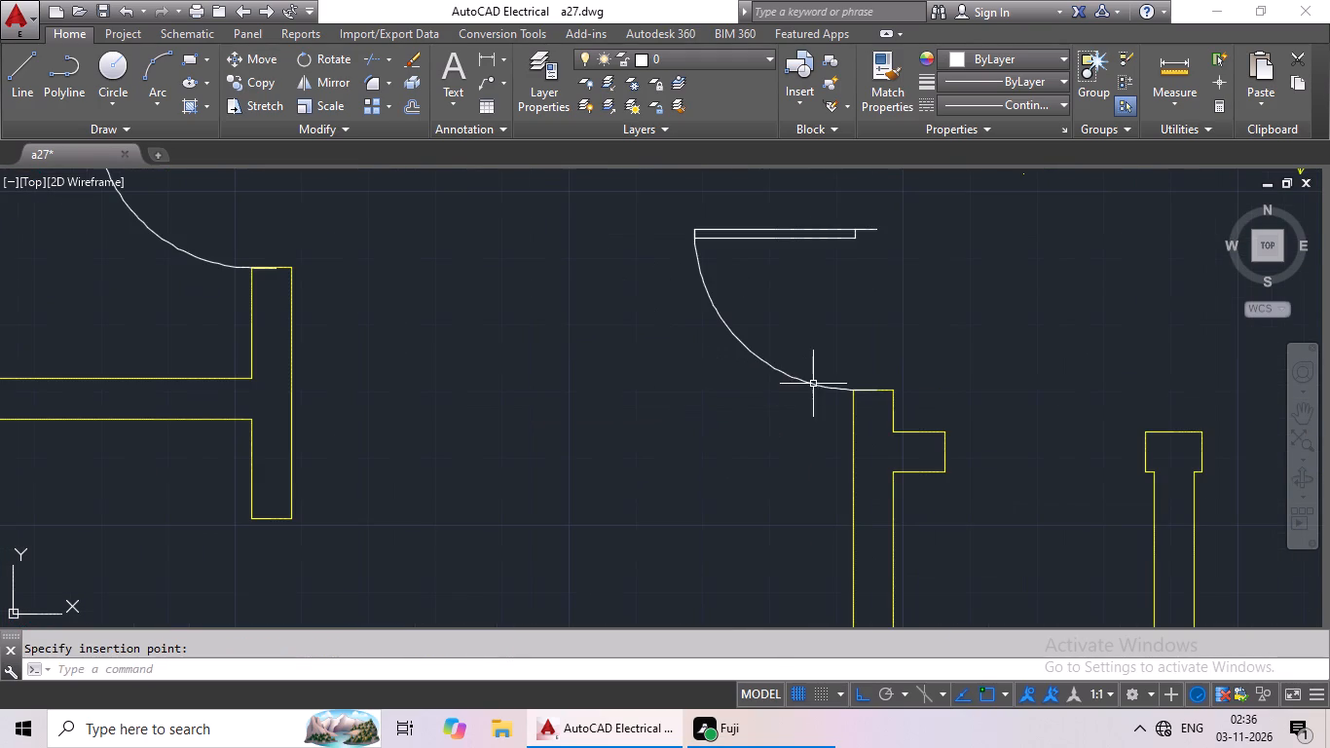
{"action": "left_click", "coordinate": [770, 368]}
{"action": "scroll", "coordinate": [821, 372], "scroll_direction": "down", "scroll_amount": 2}
{"action": "left_click", "coordinate": [308, 102]}
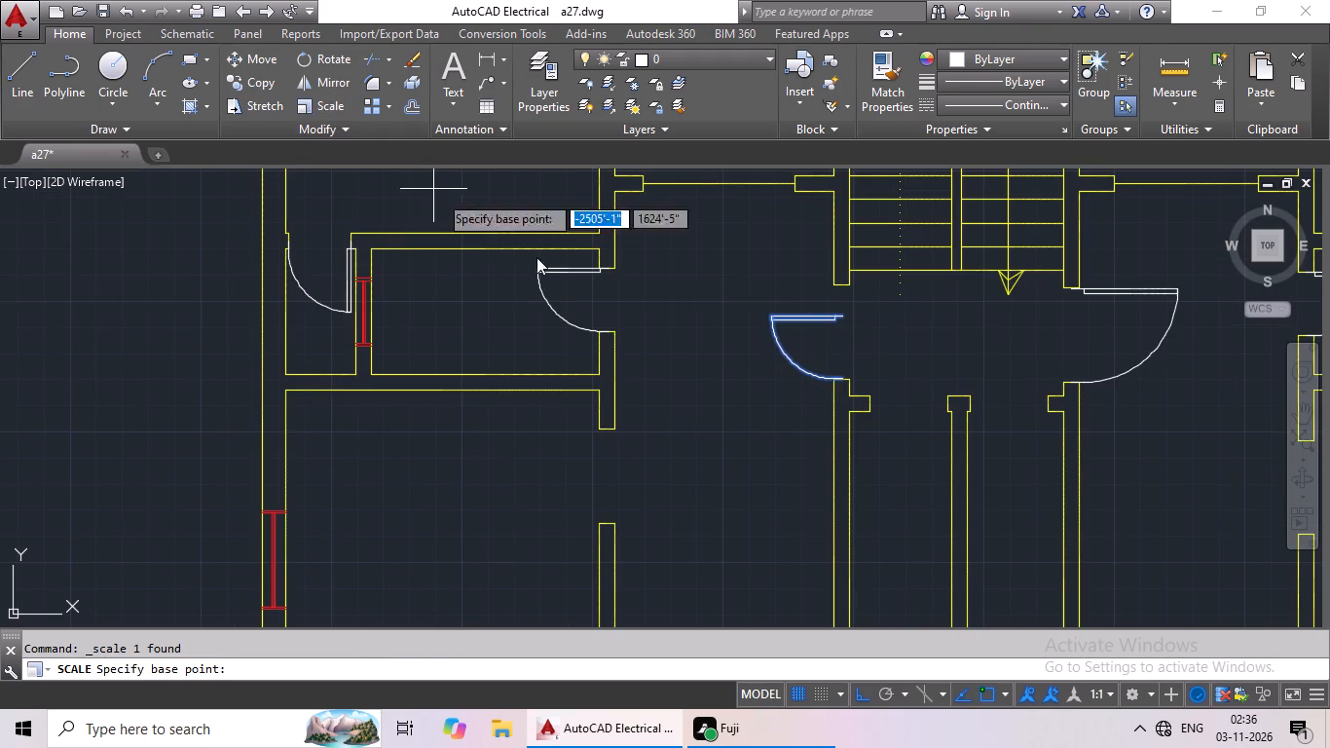
{"action": "scroll", "coordinate": [861, 377], "scroll_direction": "up", "scroll_amount": 2}
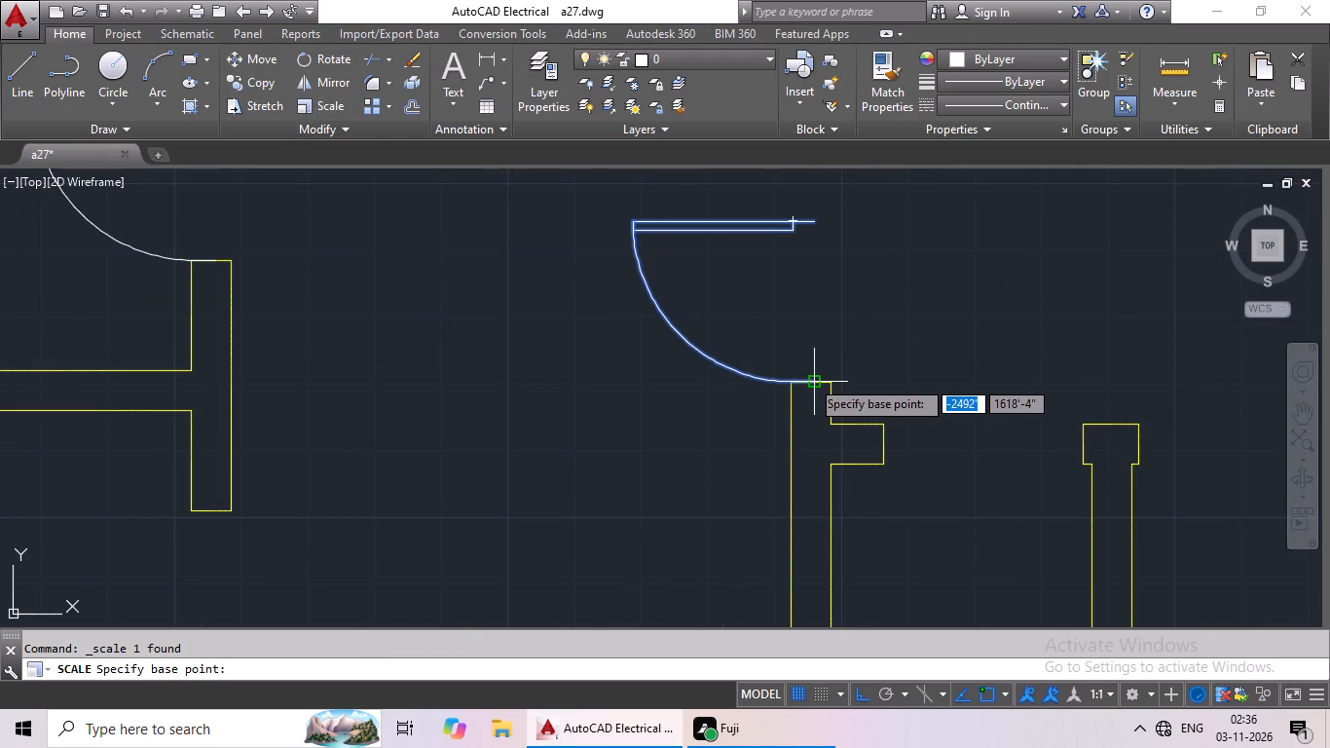
{"action": "left_click", "coordinate": [801, 380]}
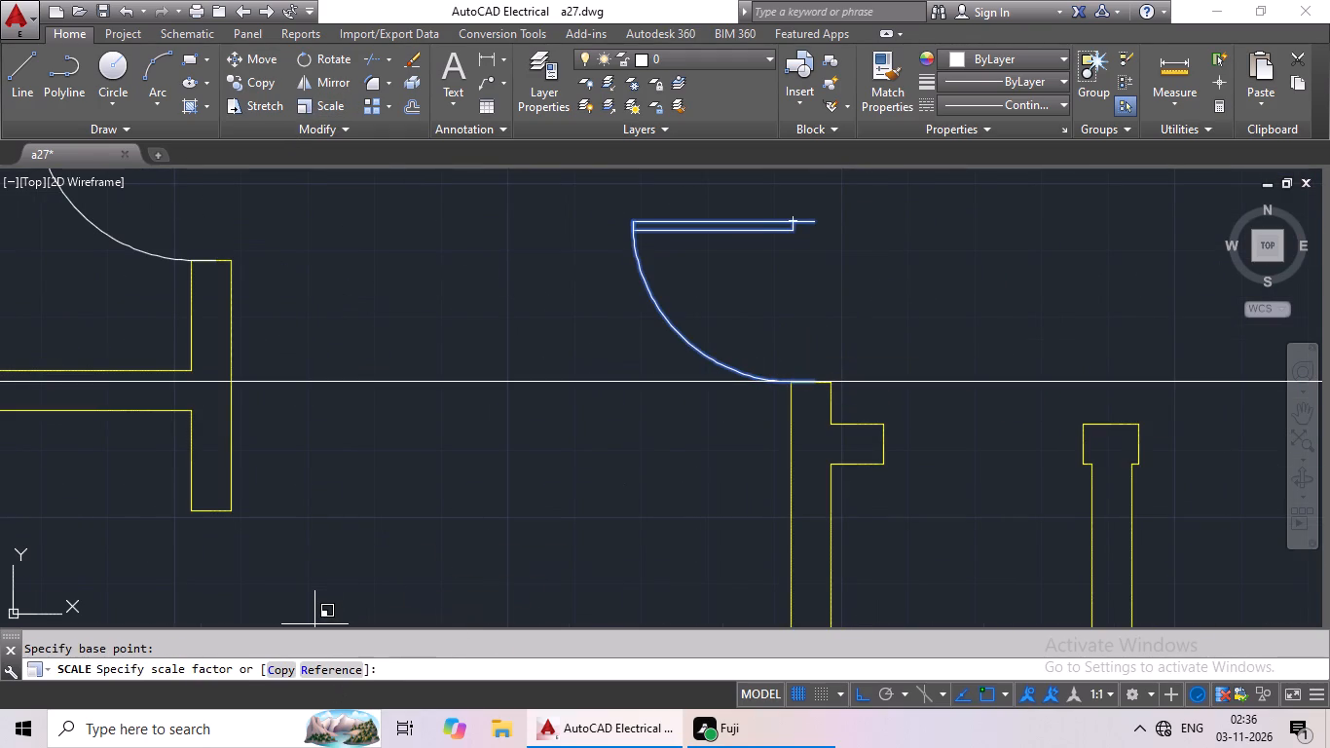
{"action": "left_click", "coordinate": [334, 666]}
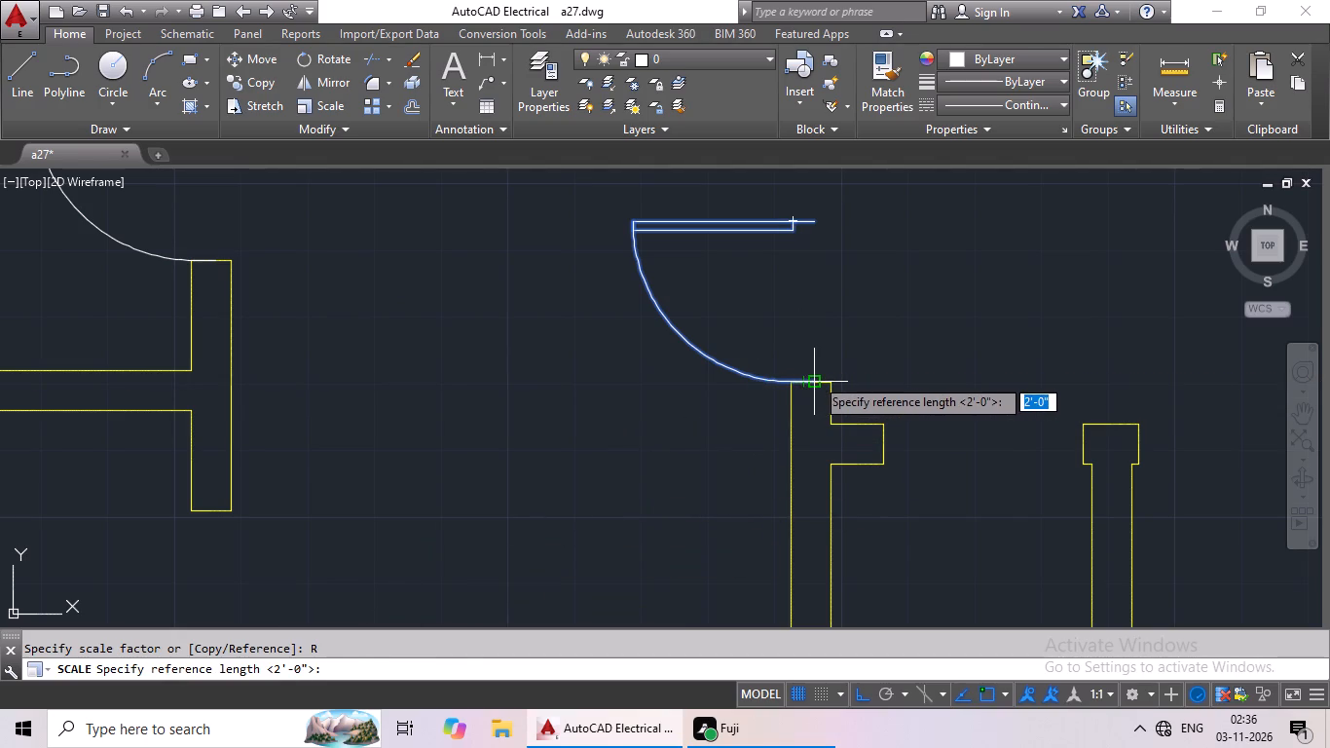
{"action": "left_click", "coordinate": [816, 377]}
{"action": "middle_click_drag", "start_coordinate": [827, 318], "coordinate": [806, 478]}
{"action": "left_click_drag", "start_coordinate": [793, 378], "coordinate": [792, 360]}
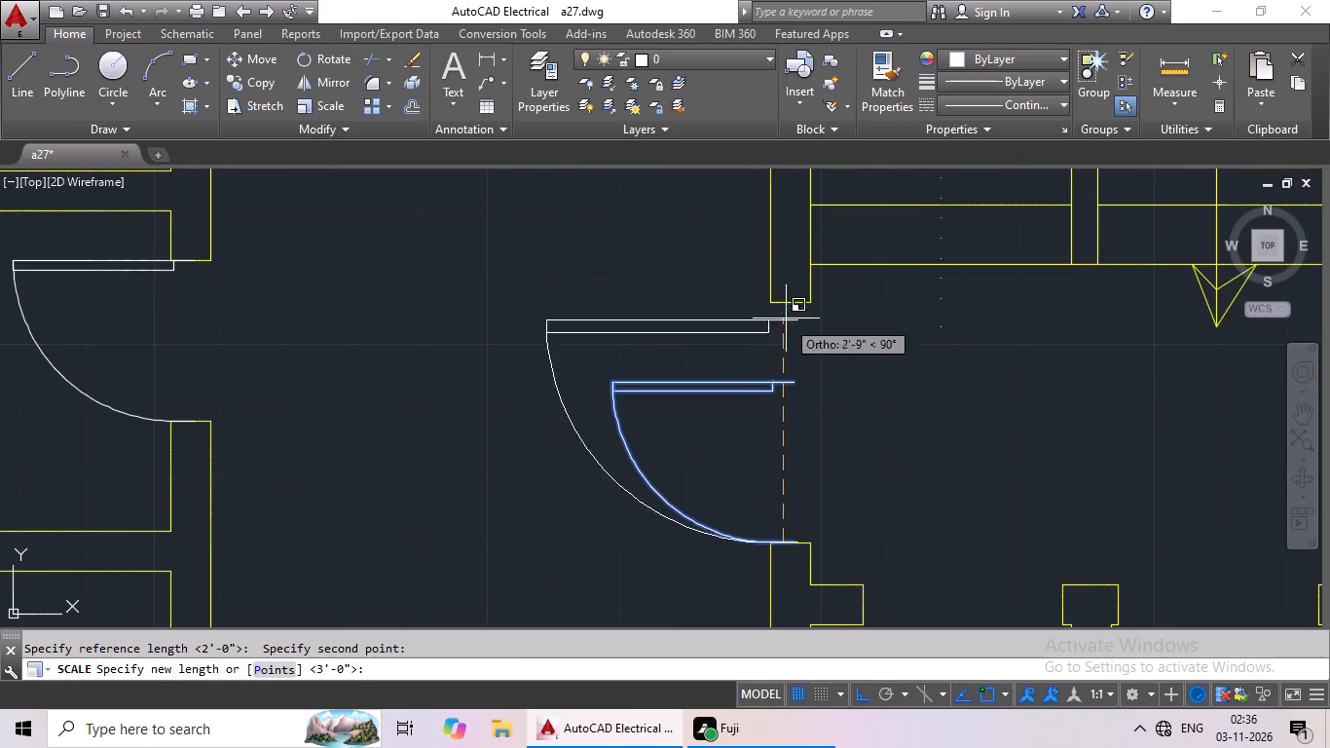
{"action": "left_click", "coordinate": [793, 301]}
Copy the upper-left veranda's door block into the left opening below the stair, arc end at the middle of the left jamb.
{"action": "scroll", "coordinate": [899, 323], "scroll_direction": "down", "scroll_amount": 5}
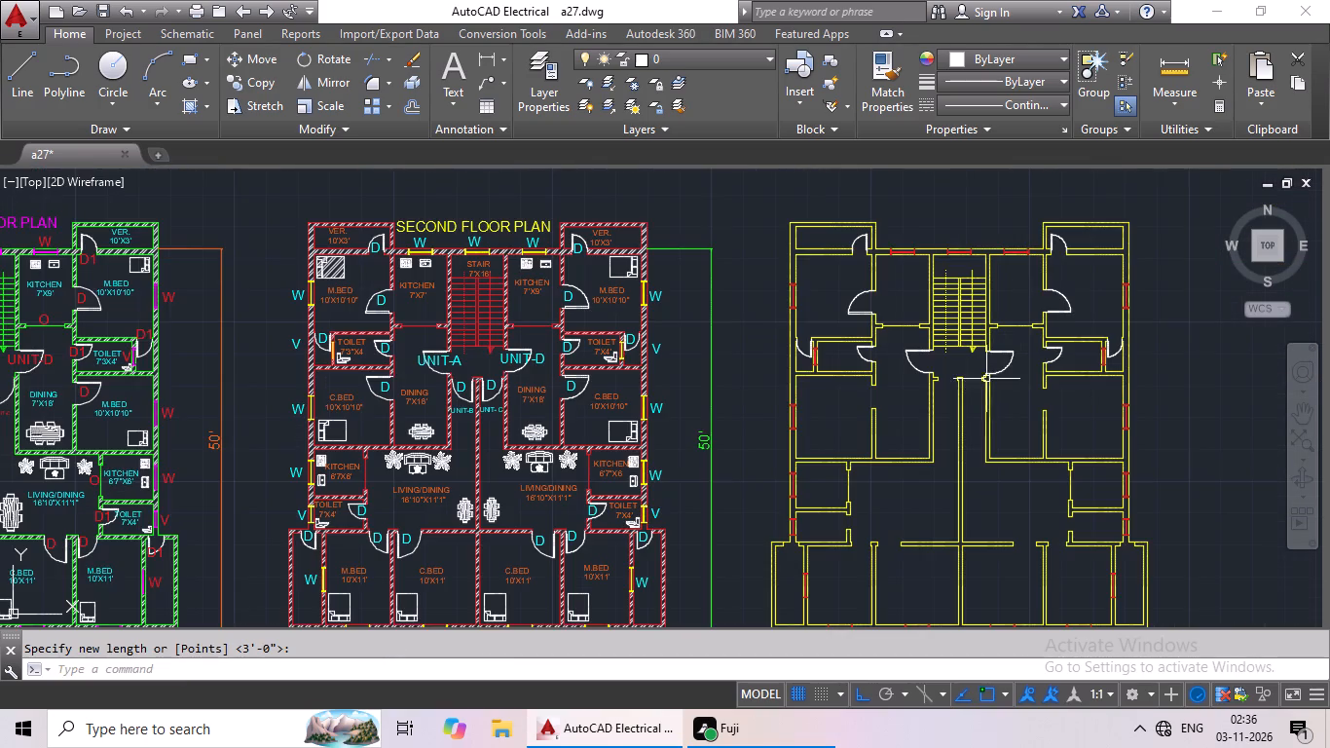
{"action": "middle_click_drag", "start_coordinate": [977, 415], "coordinate": [902, 444]}
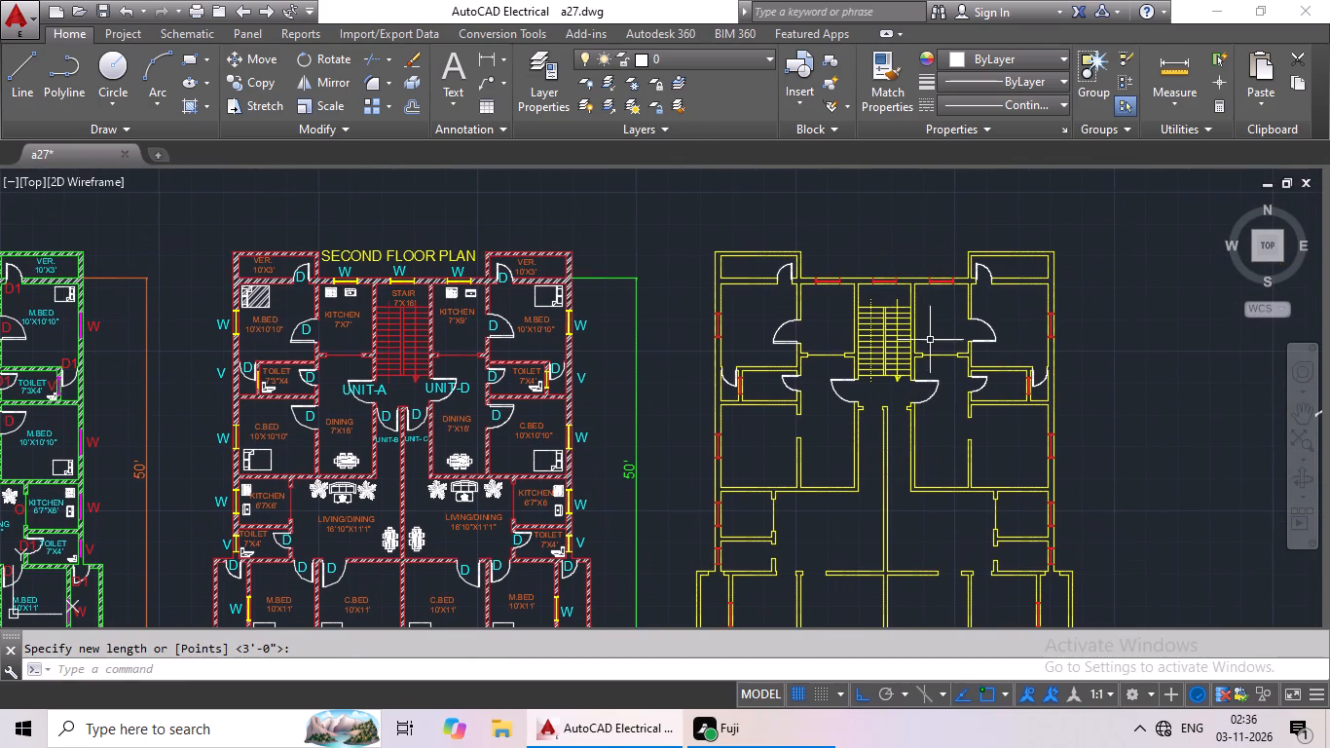
{"action": "left_click", "coordinate": [783, 266]}
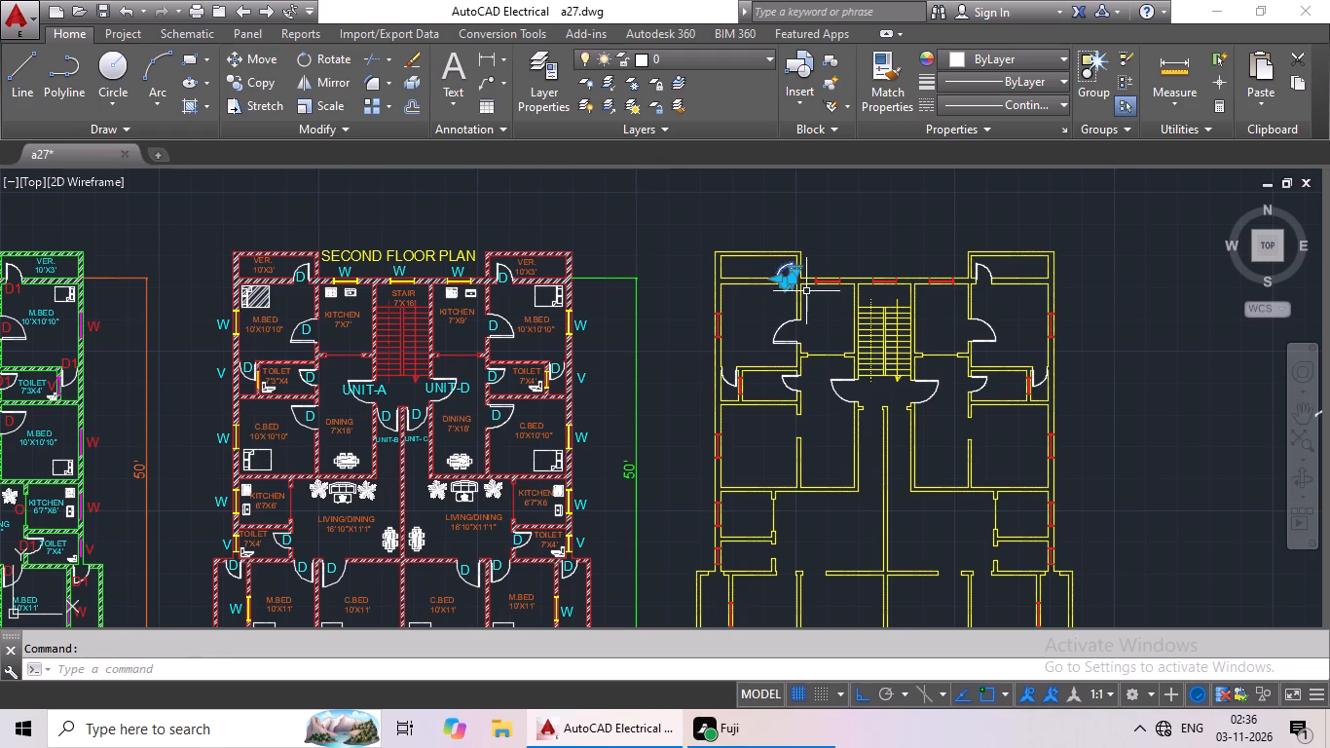
{"action": "key", "text": "ctrl+c"}
{"action": "key", "text": "ctrl+v"}
{"action": "scroll", "coordinate": [843, 478], "scroll_direction": "up", "scroll_amount": 2}
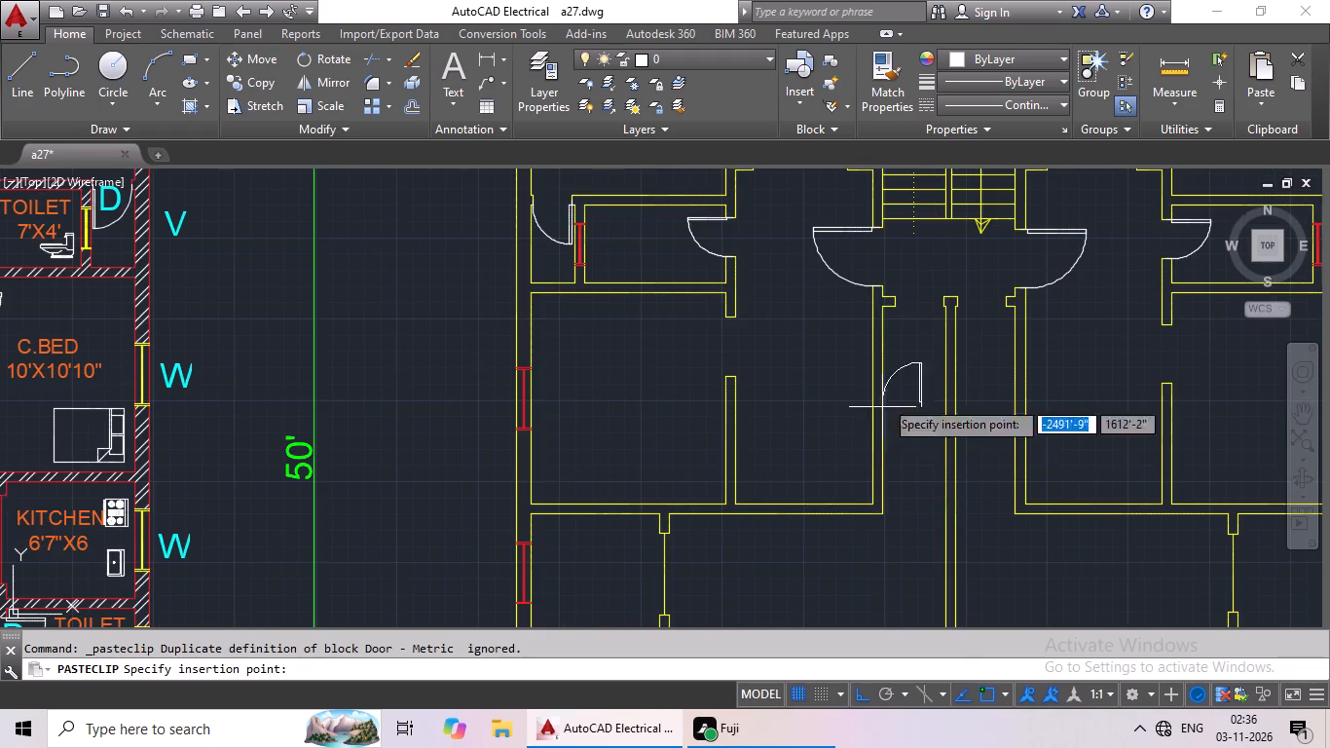
{"action": "scroll", "coordinate": [903, 312], "scroll_direction": "up", "scroll_amount": 3}
{"action": "middle_click_drag", "start_coordinate": [889, 309], "coordinate": [840, 439]}
{"action": "scroll", "coordinate": [839, 441], "scroll_direction": "down", "scroll_amount": 2}
{"action": "scroll", "coordinate": [841, 421], "scroll_direction": "up", "scroll_amount": 3}
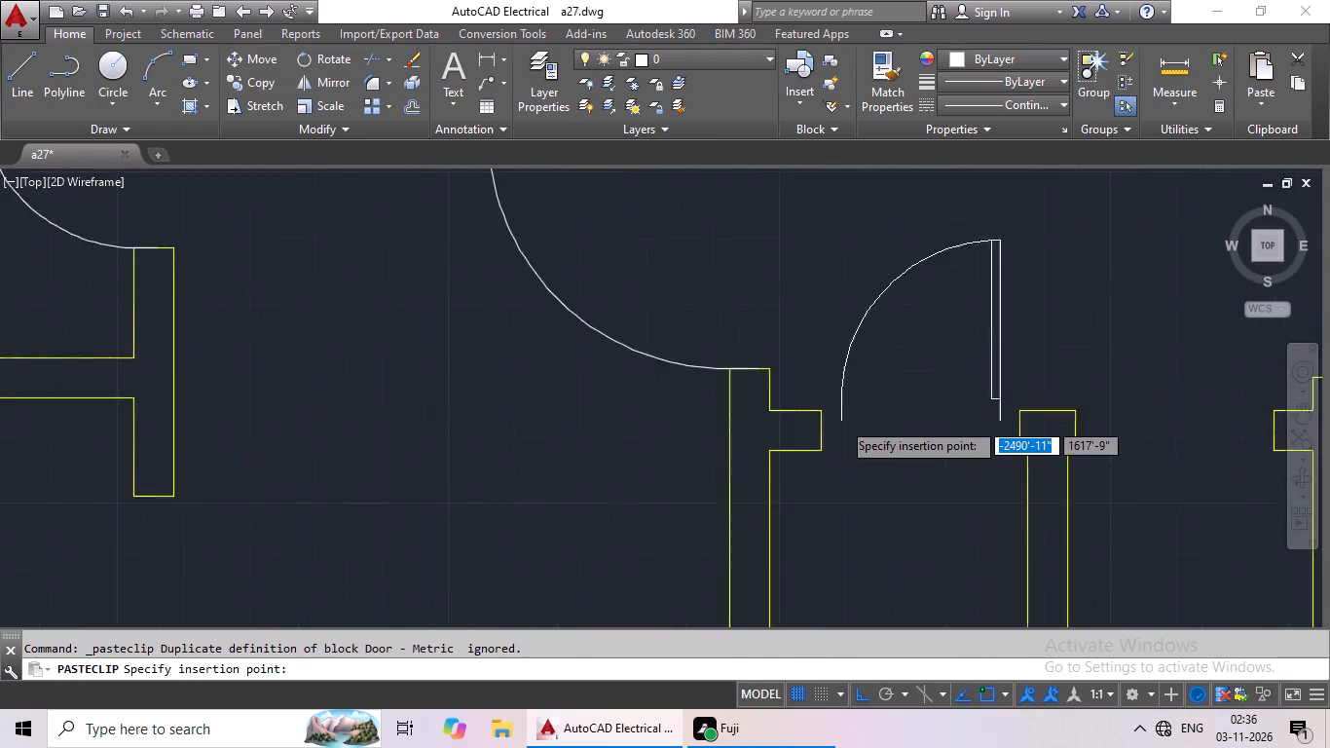
{"action": "left_click", "coordinate": [808, 440]}
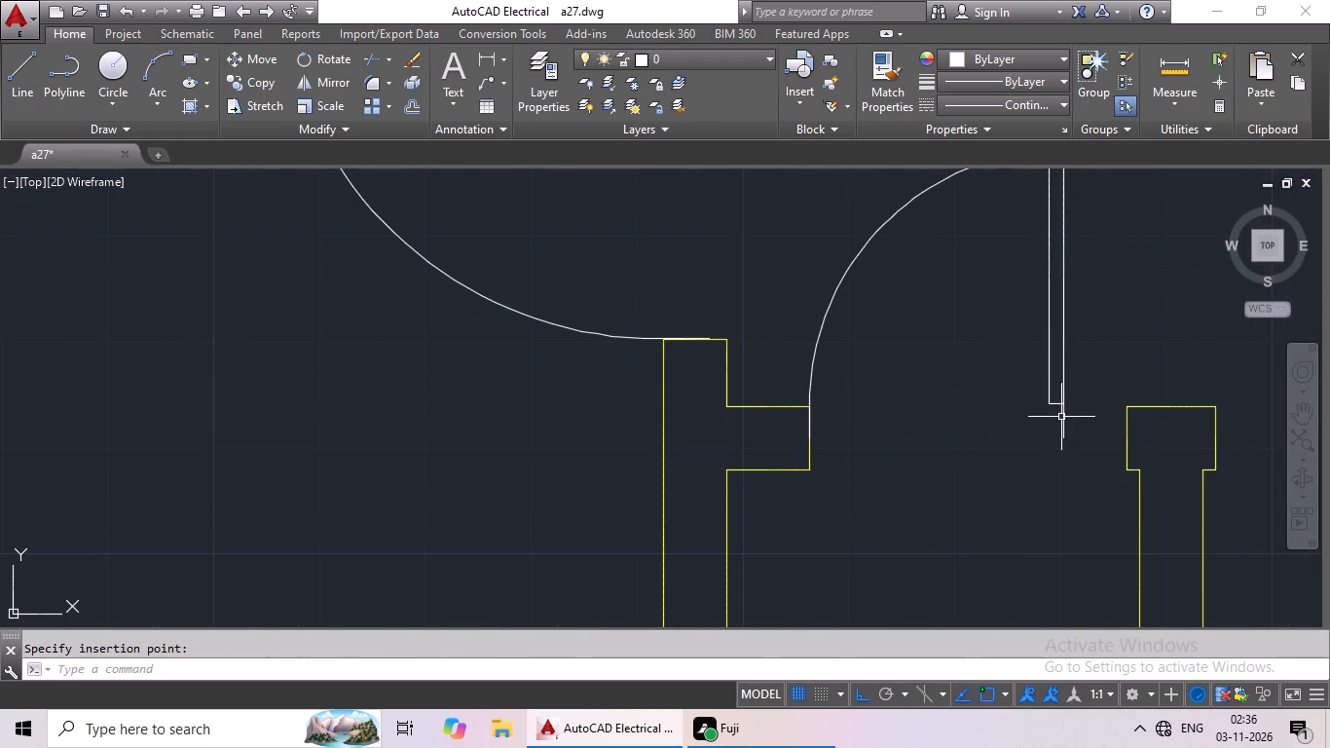
Scale the copied door below the stair by reference from its arc end so its width reaches the central wall's jamb.
{"action": "left_click", "coordinate": [1063, 421]}
{"action": "left_click", "coordinate": [331, 107]}
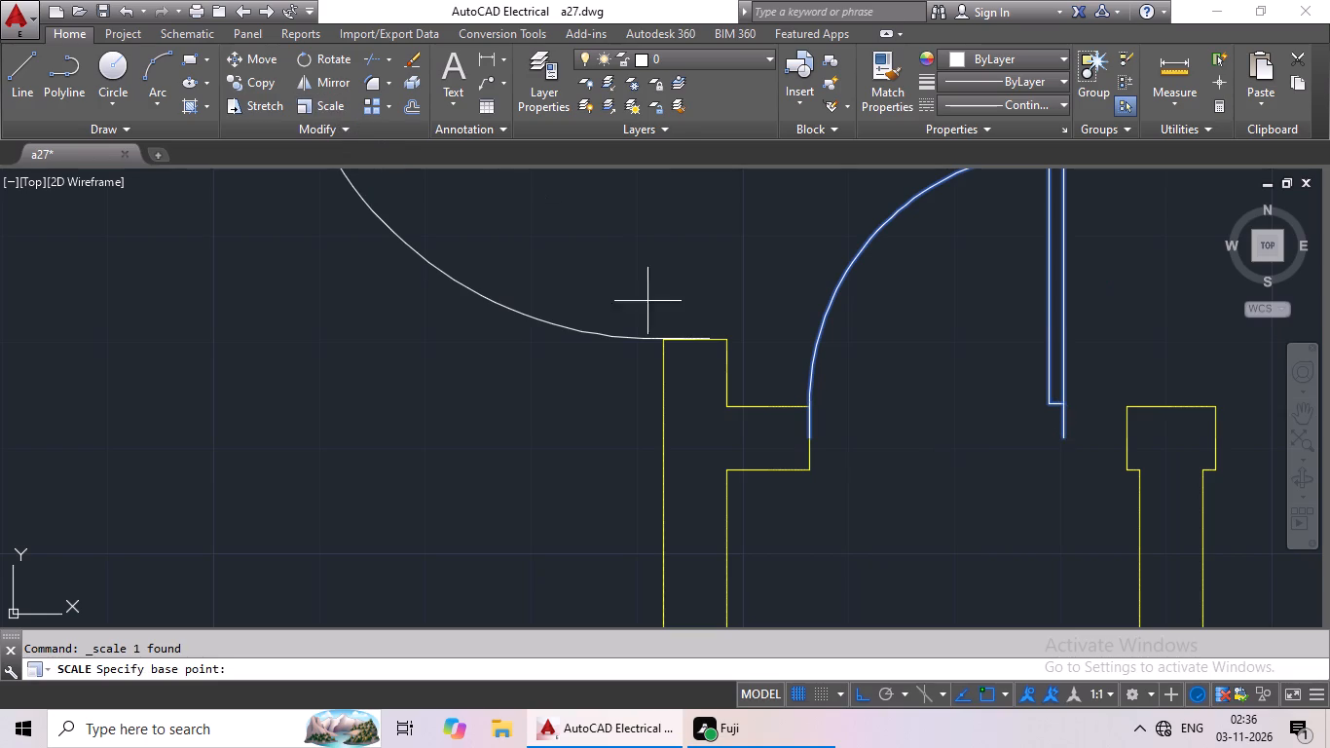
{"action": "left_click", "coordinate": [814, 440]}
{"action": "left_click", "coordinate": [335, 670]}
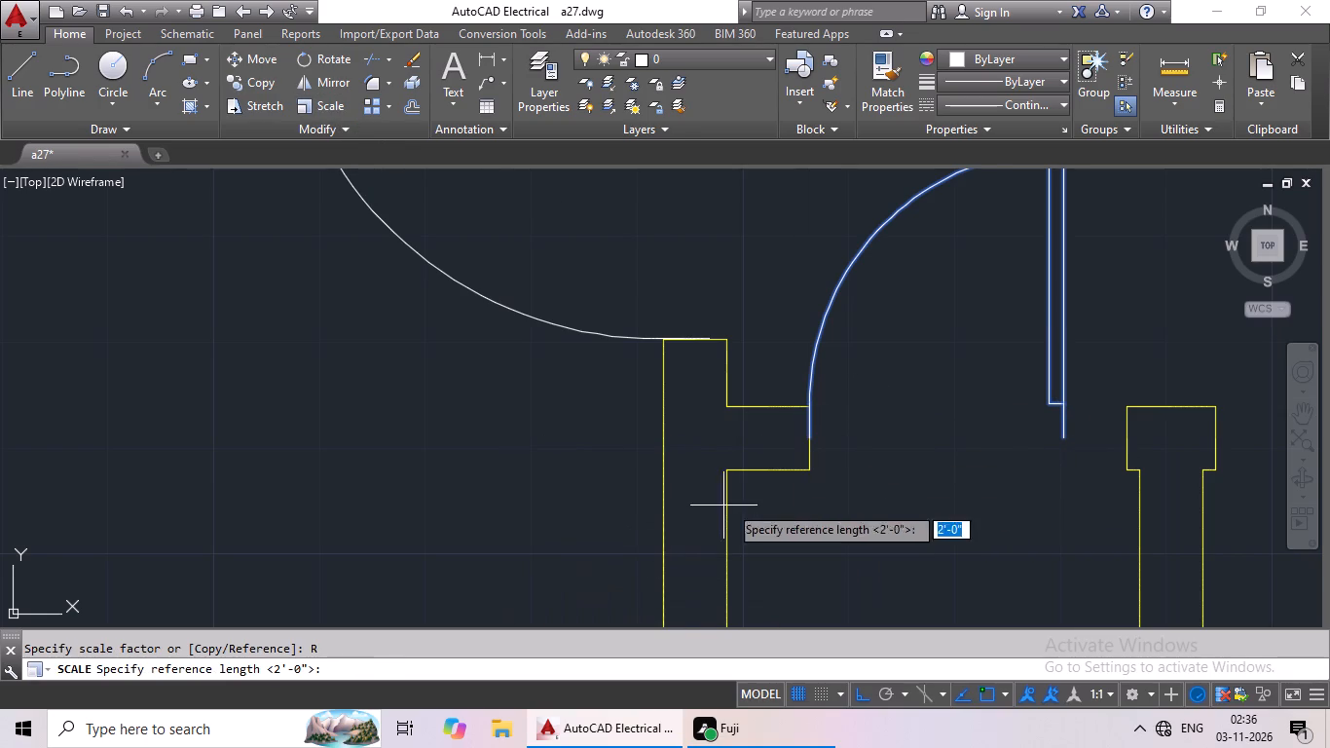
{"action": "left_click", "coordinate": [813, 441]}
{"action": "left_click", "coordinate": [1070, 432]}
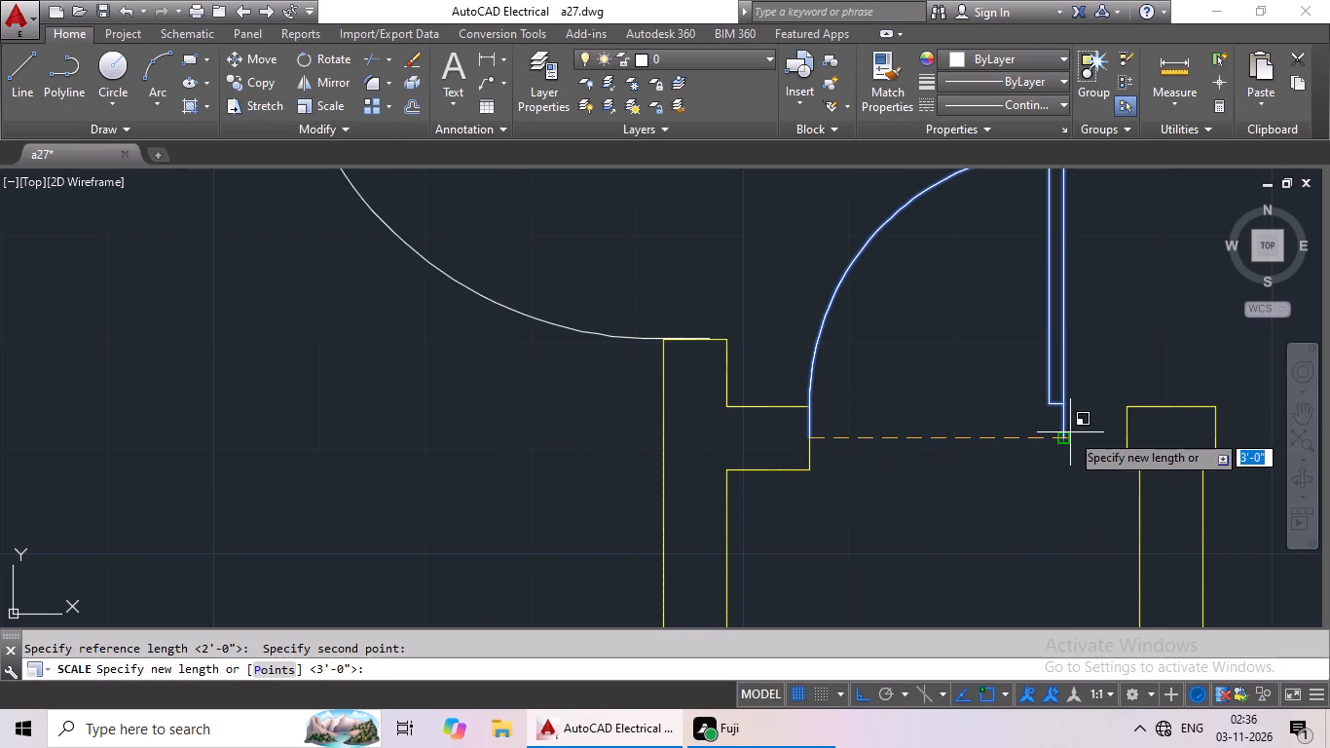
{"action": "left_click", "coordinate": [1128, 433]}
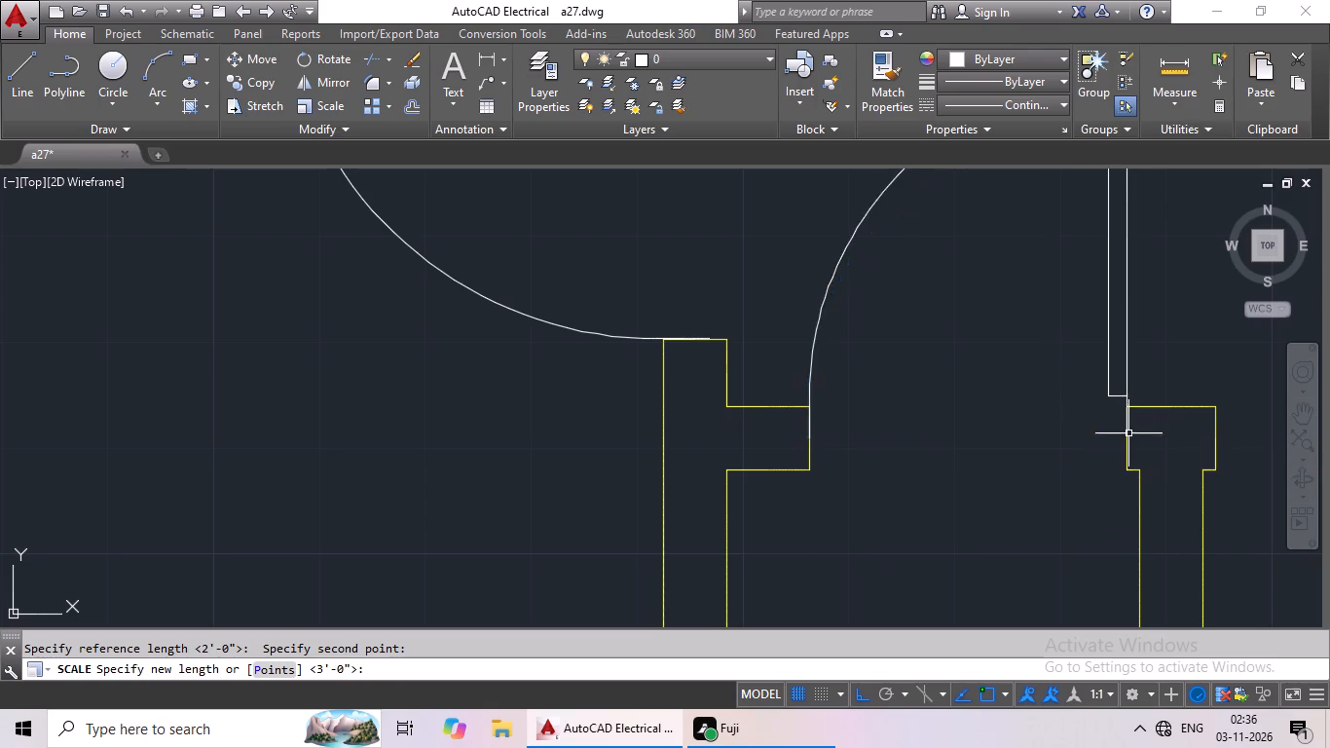
Delete the upward-swinging door block from the left opening below the stair.
{"action": "scroll", "coordinate": [1129, 438], "scroll_direction": "down", "scroll_amount": 3}
{"action": "middle_click_drag", "start_coordinate": [1119, 458], "coordinate": [731, 534]}
{"action": "scroll", "coordinate": [763, 507], "scroll_direction": "down", "scroll_amount": 2}
{"action": "middle_click", "coordinate": [861, 470]}
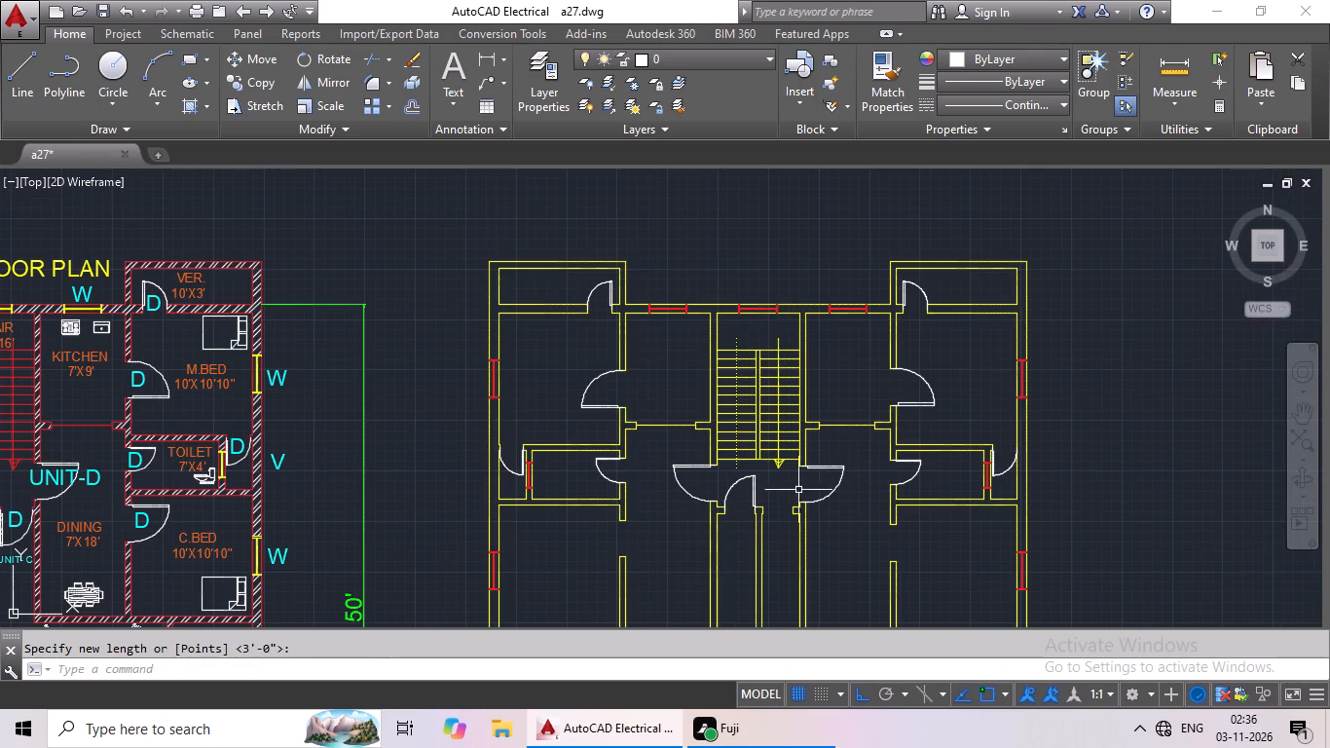
{"action": "left_click", "coordinate": [752, 483]}
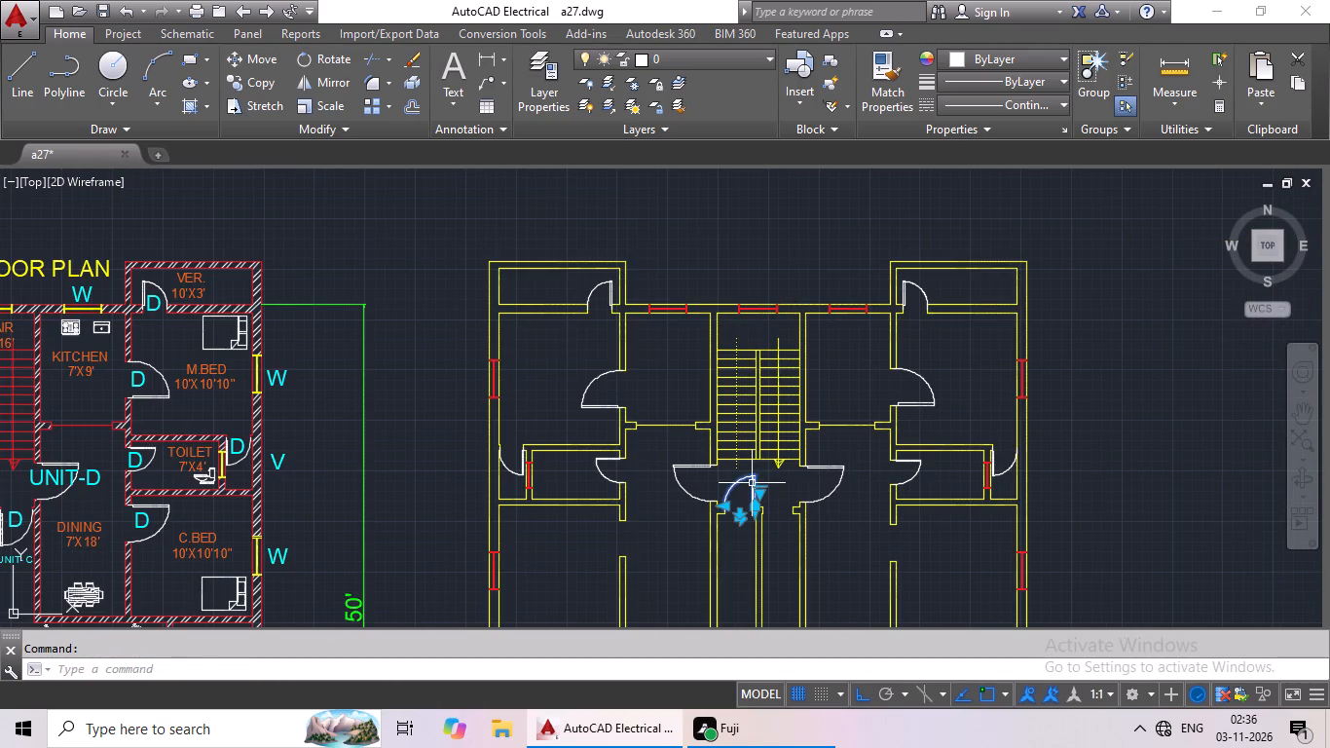
{"action": "key", "text": "Delete"}
Copy the door block beside the upper-left toilet's outer wall into the left opening below the stair, arc end on the left jamb.
{"action": "scroll", "coordinate": [787, 483], "scroll_direction": "down", "scroll_amount": 1}
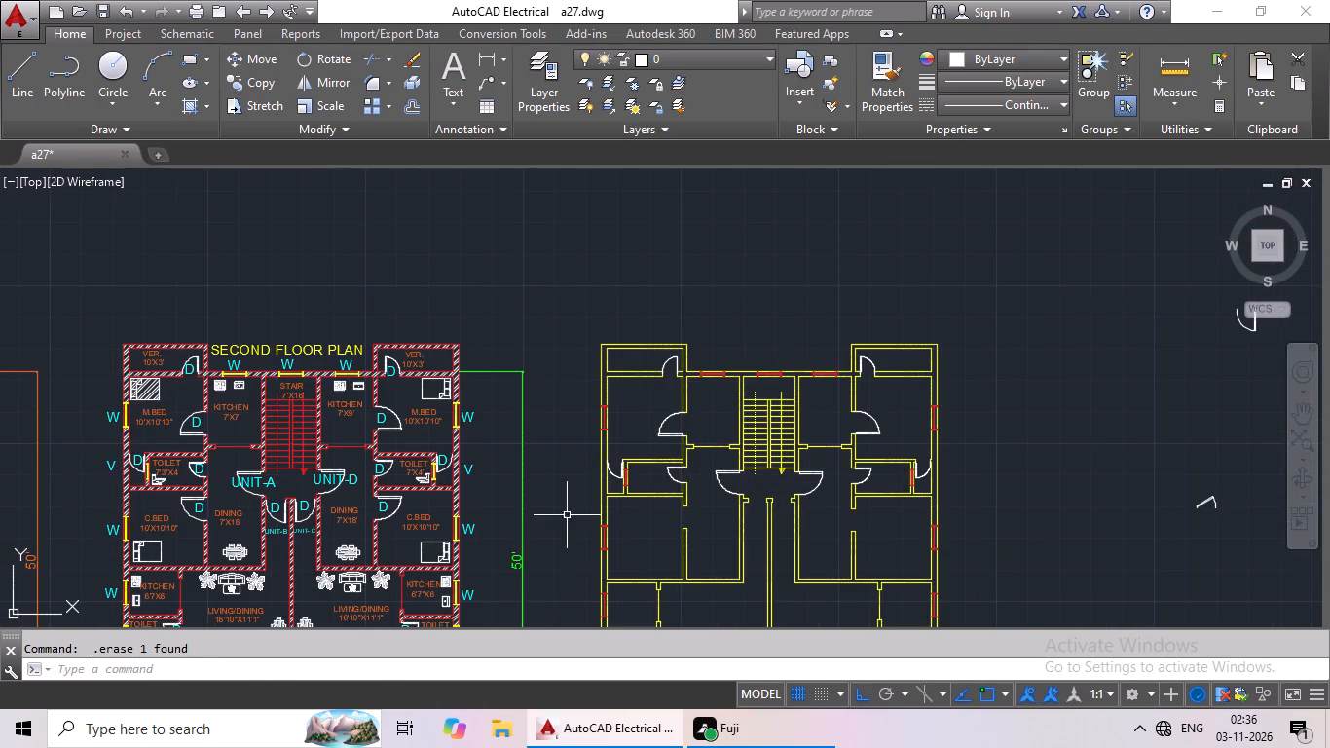
{"action": "scroll", "coordinate": [652, 480], "scroll_direction": "up", "scroll_amount": 3}
{"action": "left_click", "coordinate": [497, 470]}
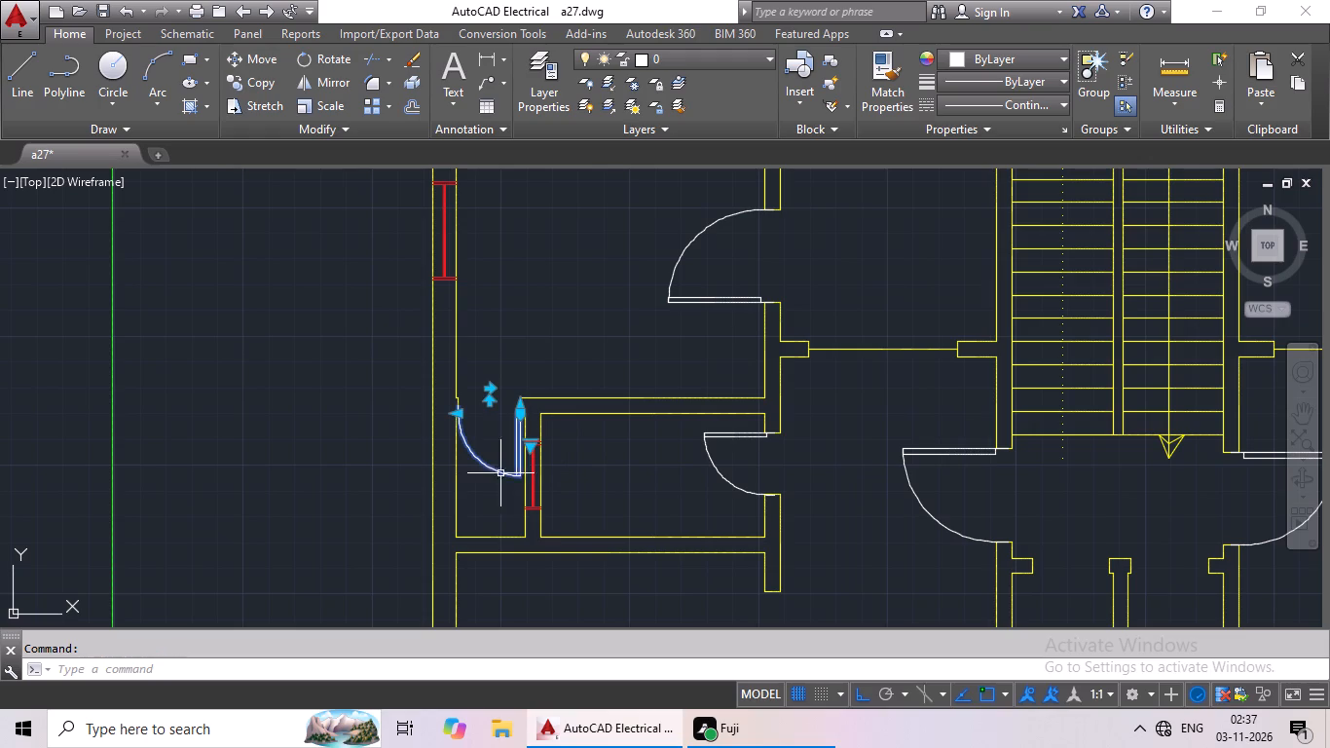
{"action": "key", "text": "ctrl+c"}
{"action": "key", "text": "ctrl+v"}
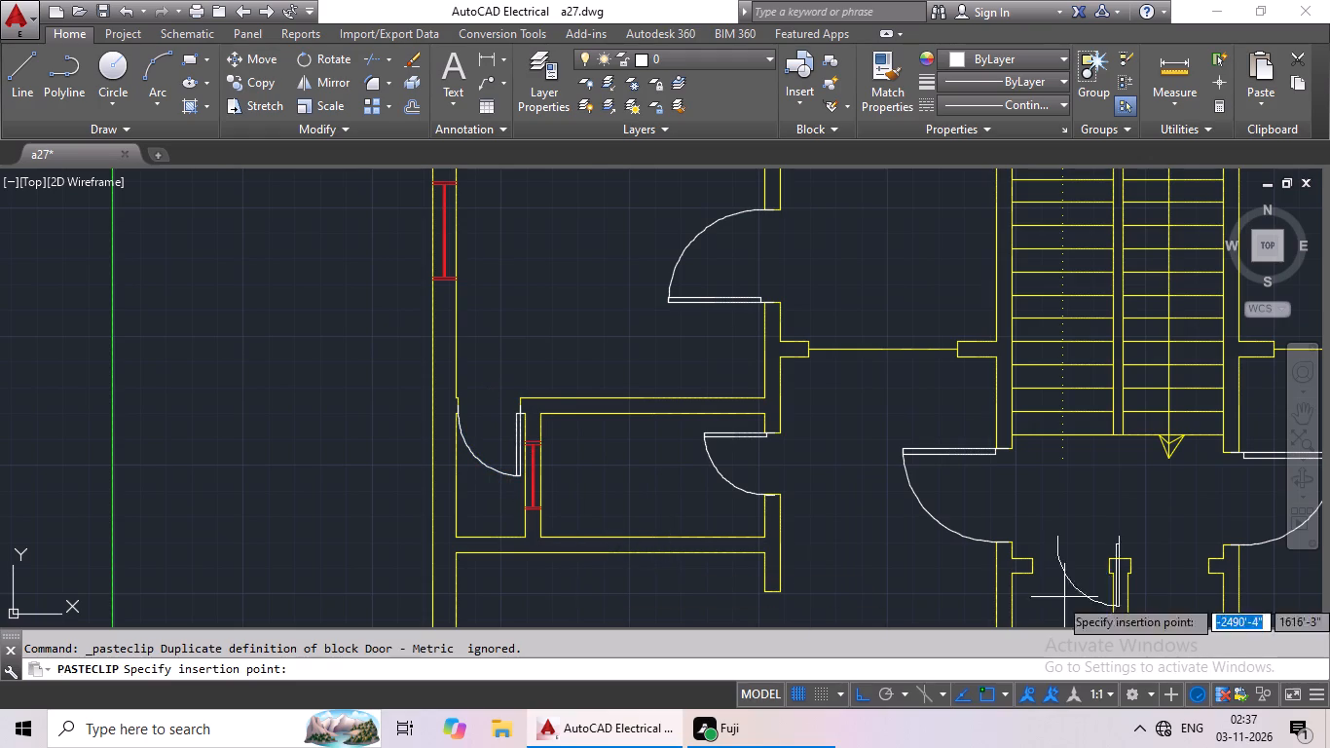
{"action": "middle_click_drag", "start_coordinate": [1102, 566], "coordinate": [939, 439]}
{"action": "scroll", "coordinate": [920, 509], "scroll_direction": "up", "scroll_amount": 2}
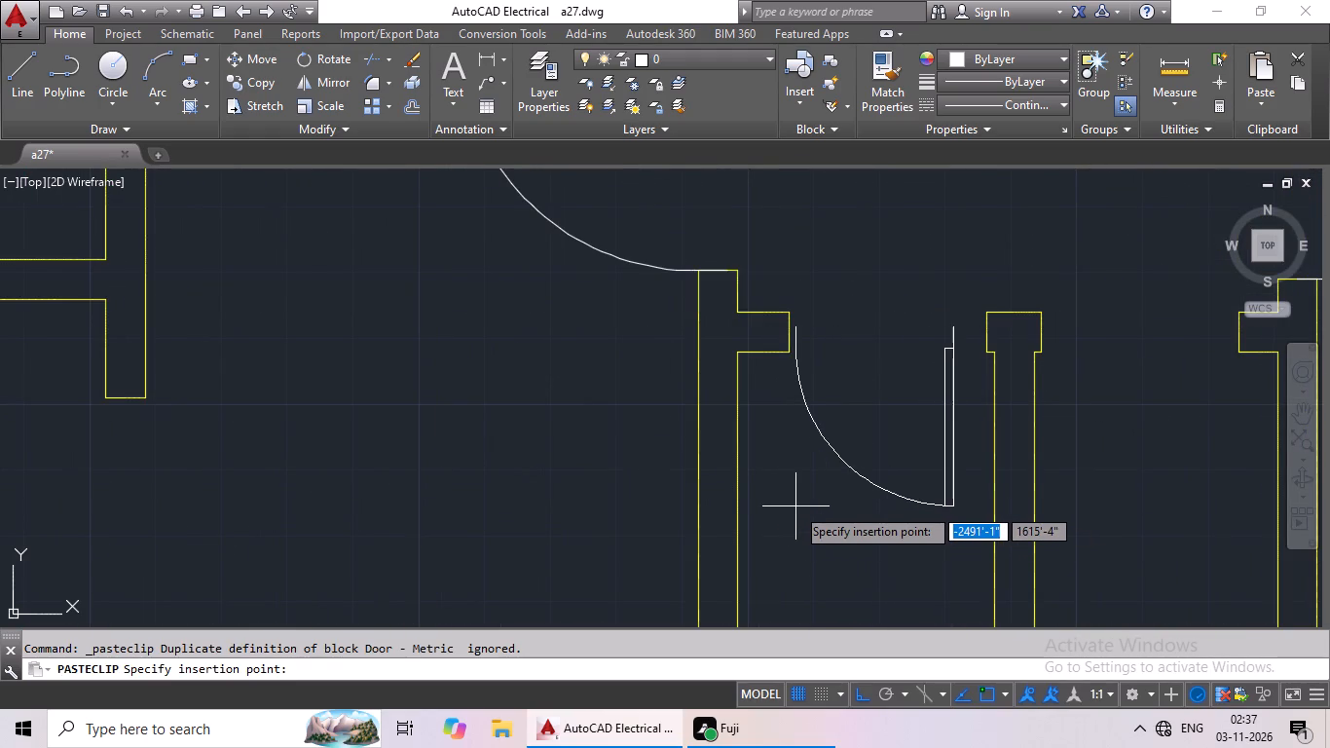
{"action": "scroll", "coordinate": [791, 509], "scroll_direction": "up", "scroll_amount": 1}
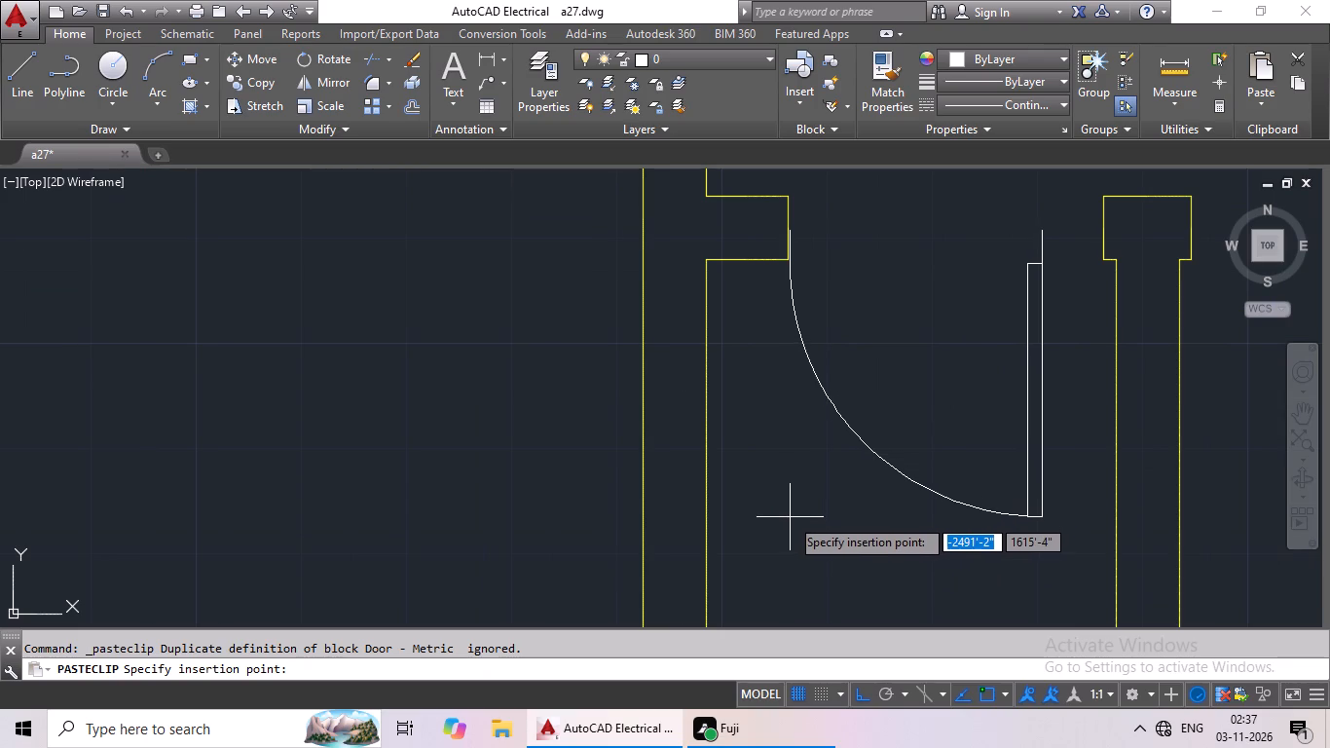
{"action": "left_click", "coordinate": [788, 518]}
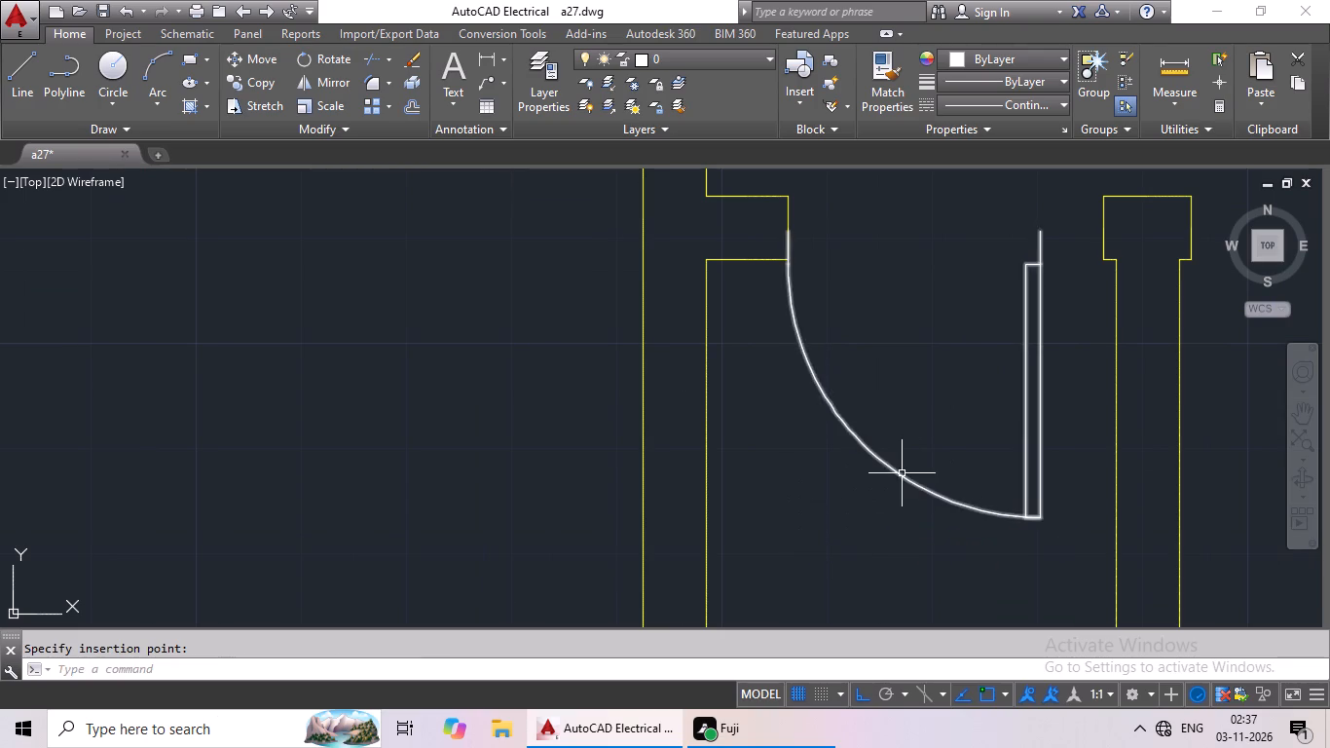
Scale the copied door by reference from its arc end so its width reaches the central wall's jamb.
{"action": "left_click", "coordinate": [897, 473]}
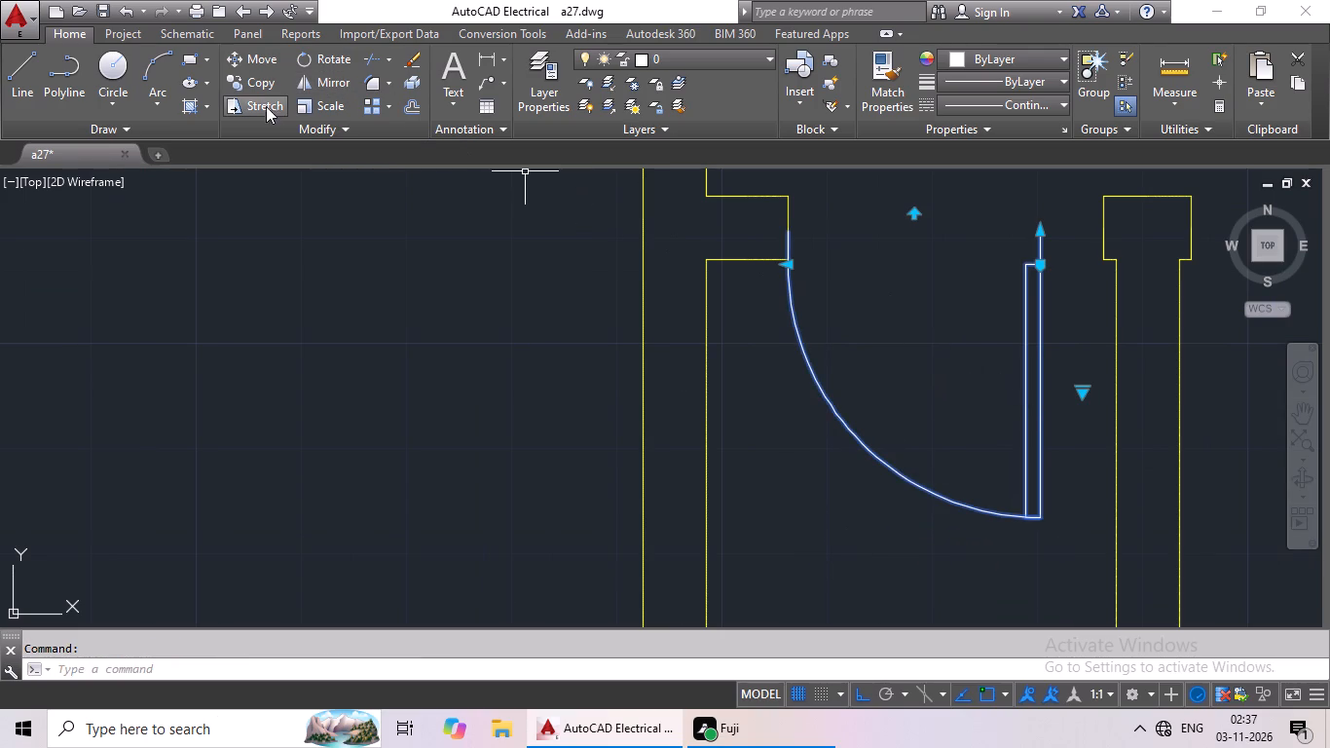
{"action": "left_click", "coordinate": [307, 108]}
{"action": "middle_click_drag", "start_coordinate": [900, 320], "coordinate": [839, 410]}
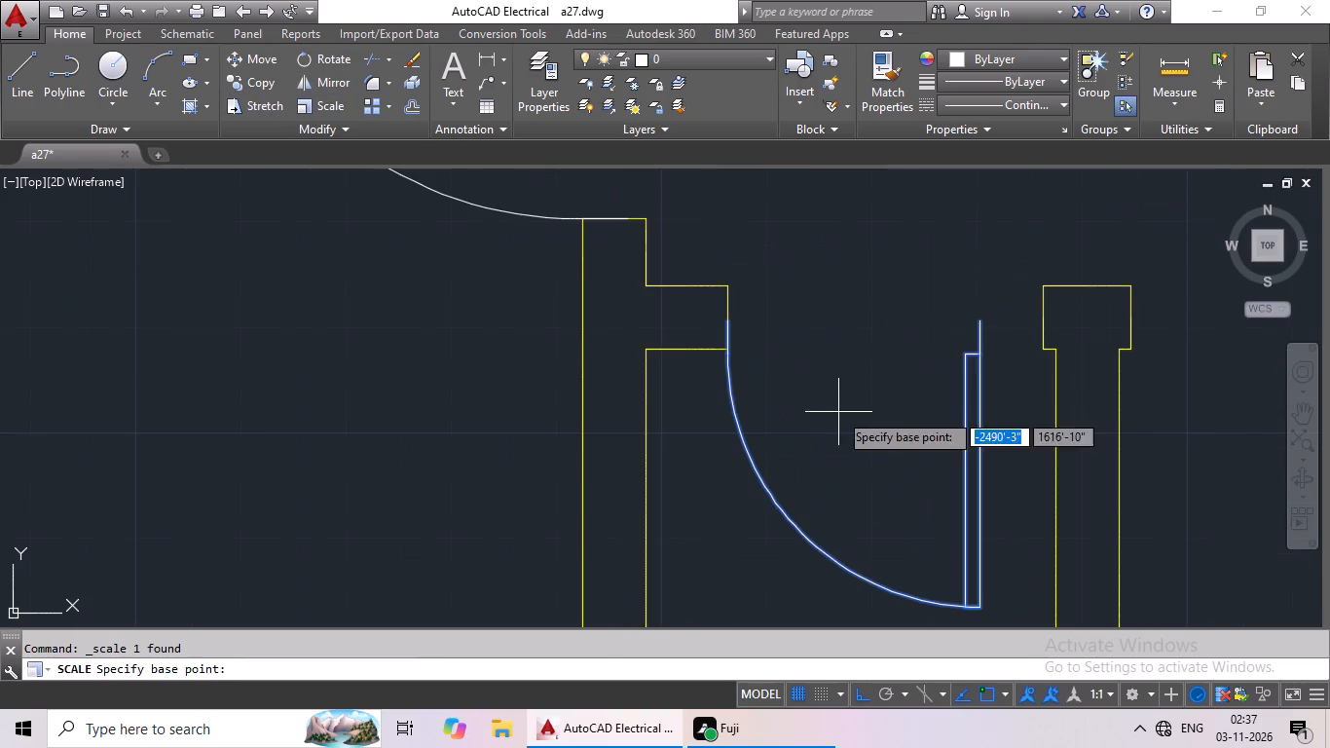
{"action": "left_click", "coordinate": [733, 324]}
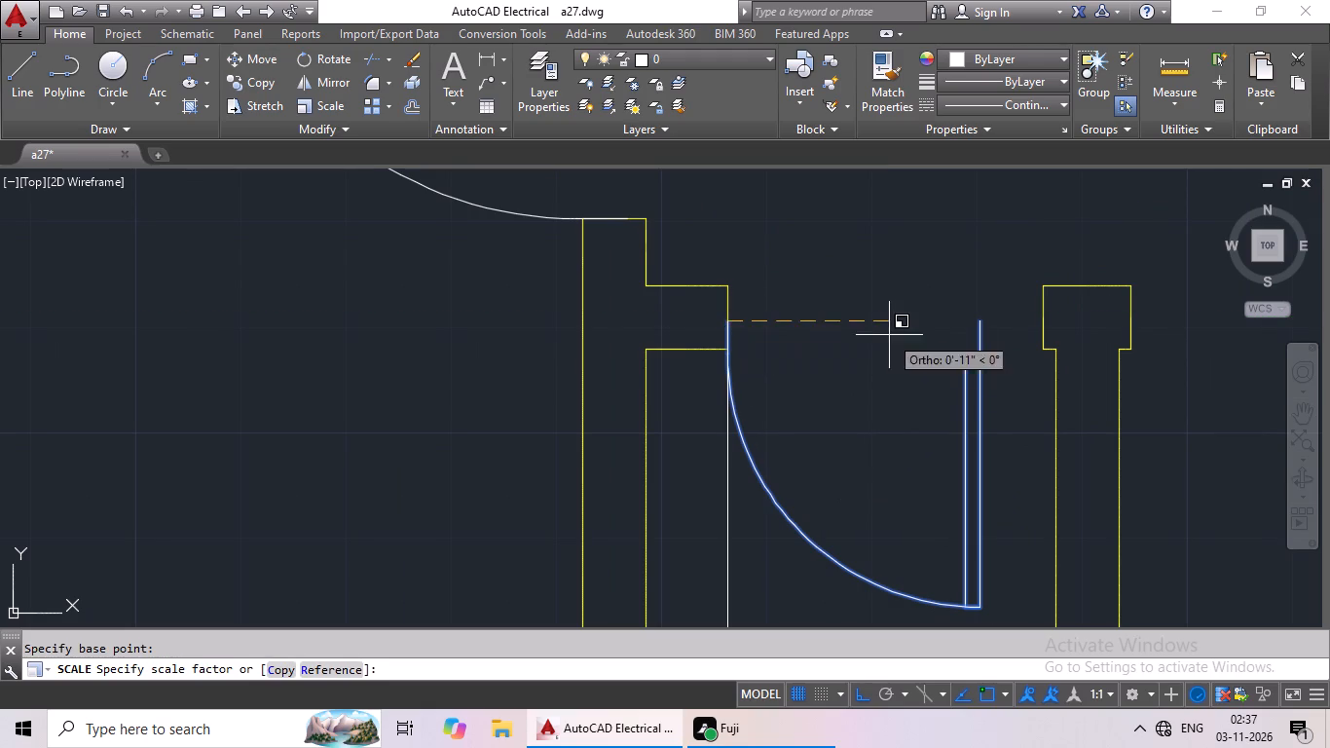
{"action": "left_click", "coordinate": [316, 663]}
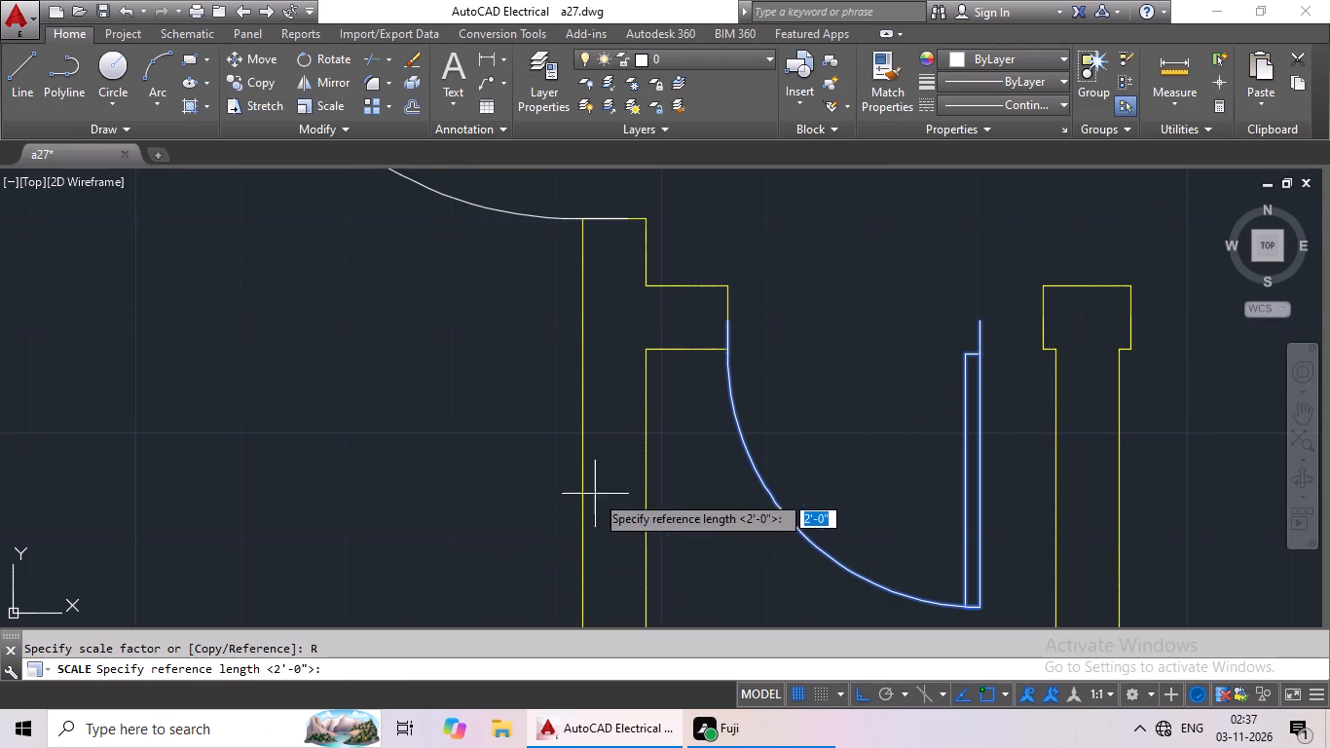
{"action": "left_click", "coordinate": [728, 328]}
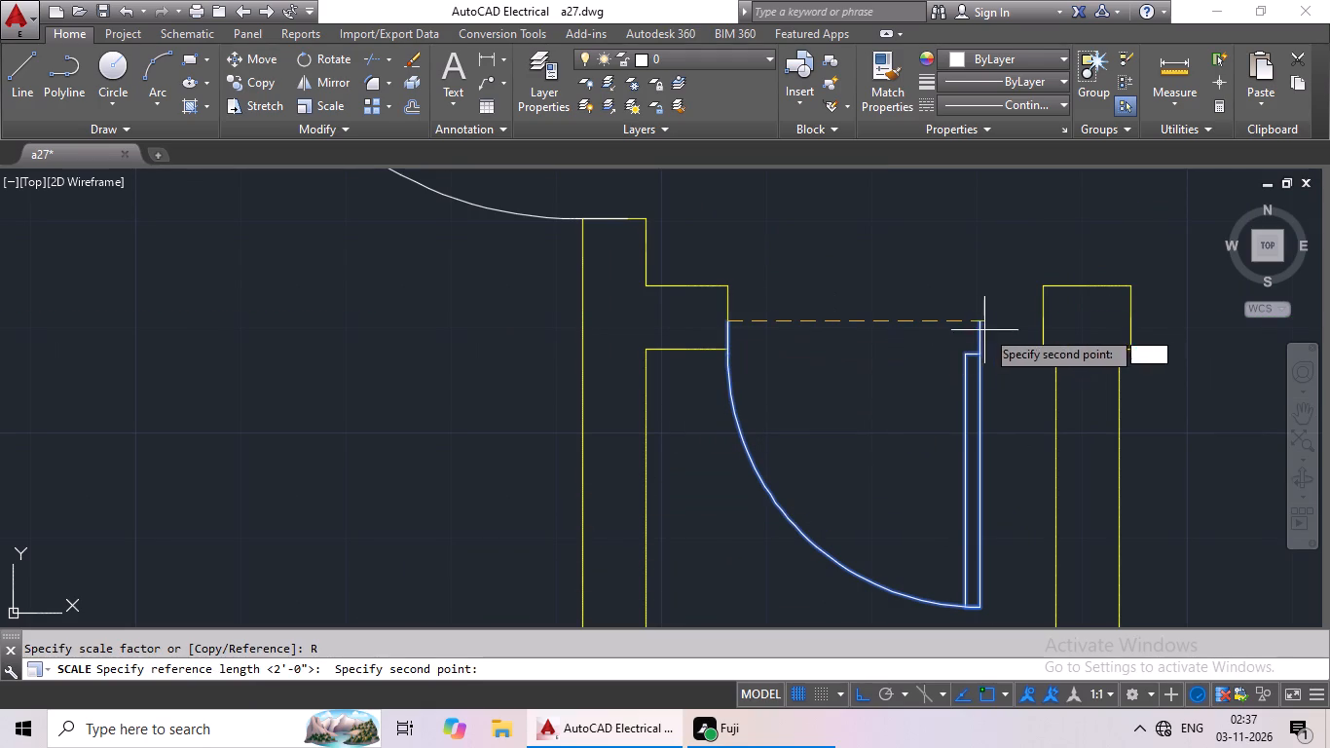
{"action": "left_click", "coordinate": [980, 324]}
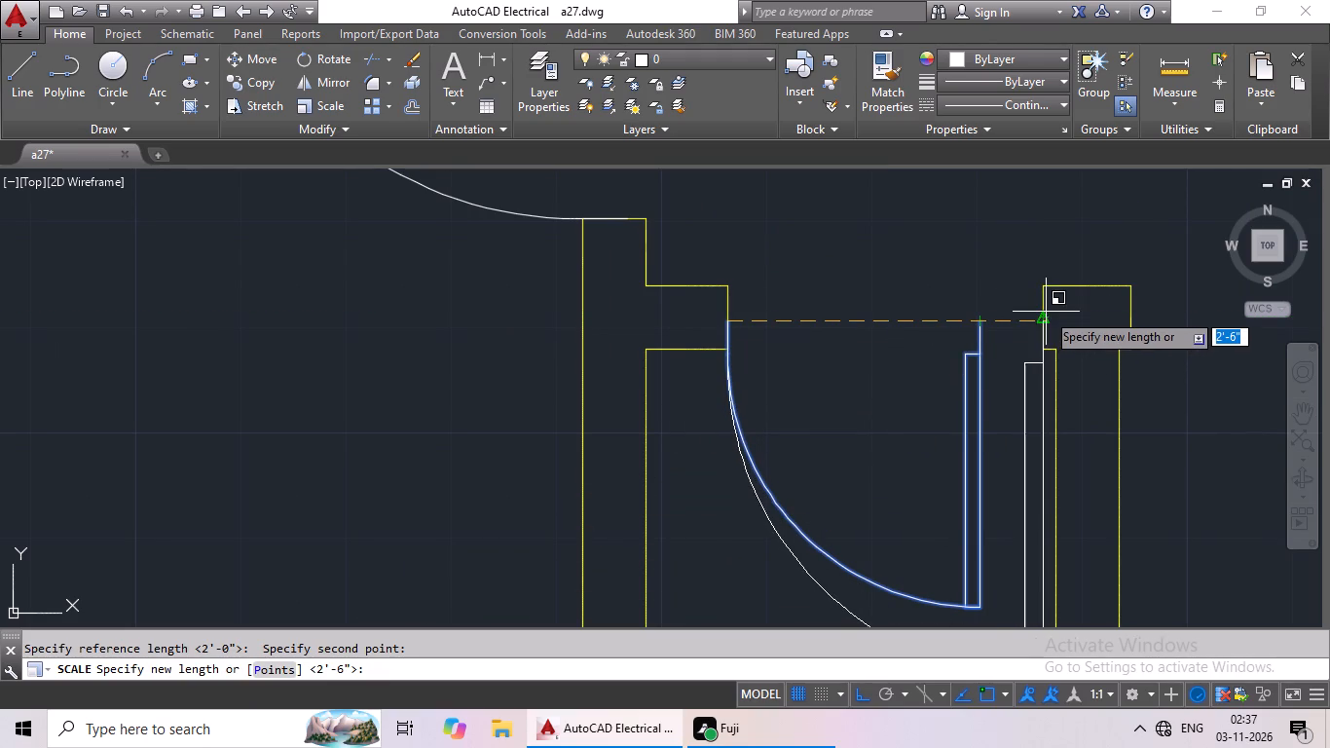
{"action": "left_click", "coordinate": [1045, 316]}
Copy the door block beside the upper-right toilet's outer wall into the right opening below the stair, leaf against the central wall.
{"action": "scroll", "coordinate": [1055, 329], "scroll_direction": "down", "scroll_amount": 3}
{"action": "middle_click_drag", "start_coordinate": [1130, 373], "coordinate": [885, 438]}
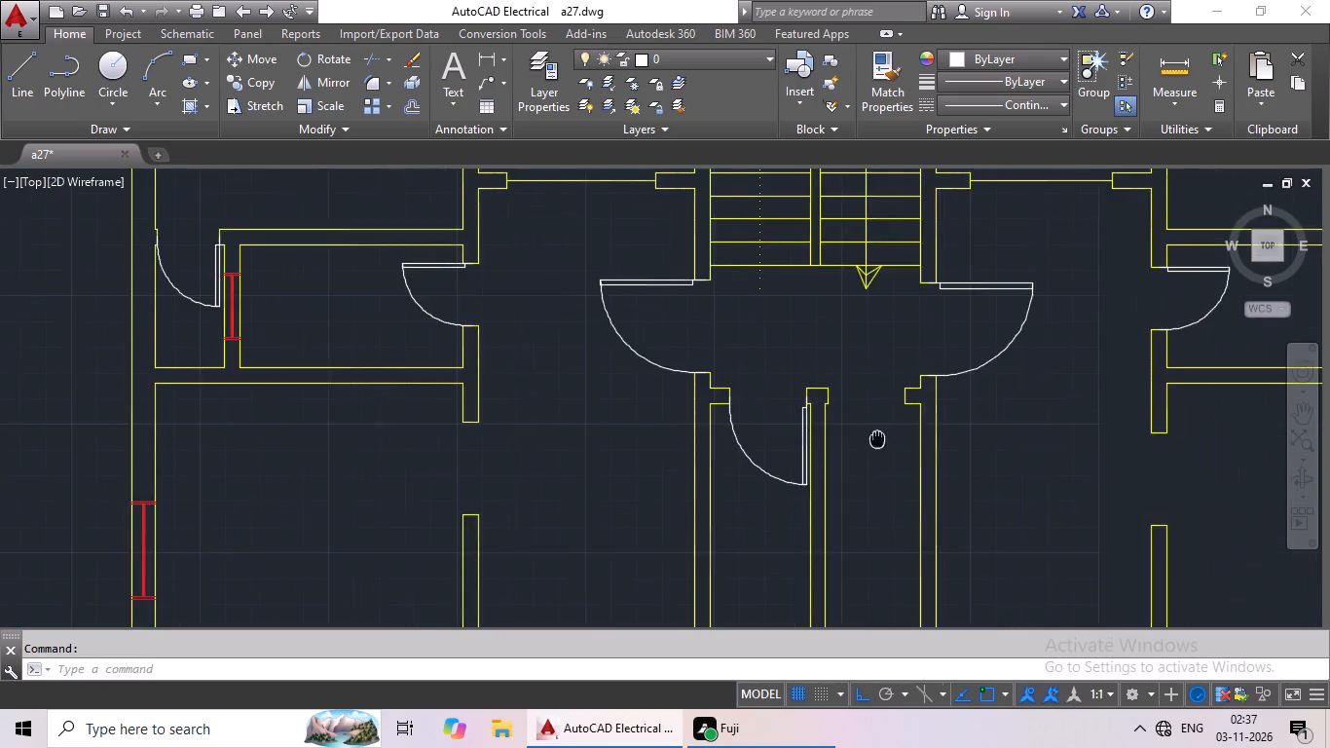
{"action": "scroll", "coordinate": [900, 411], "scroll_direction": "down", "scroll_amount": 2}
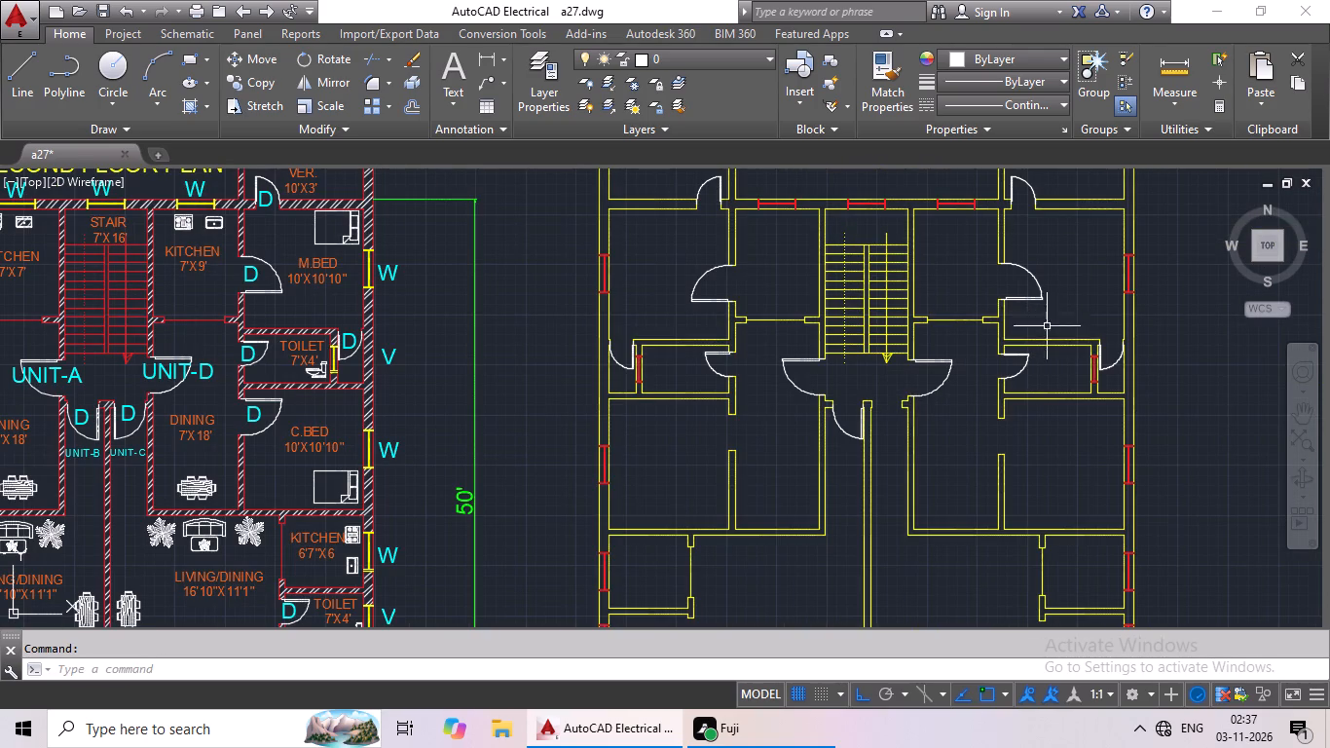
{"action": "left_click", "coordinate": [1120, 364]}
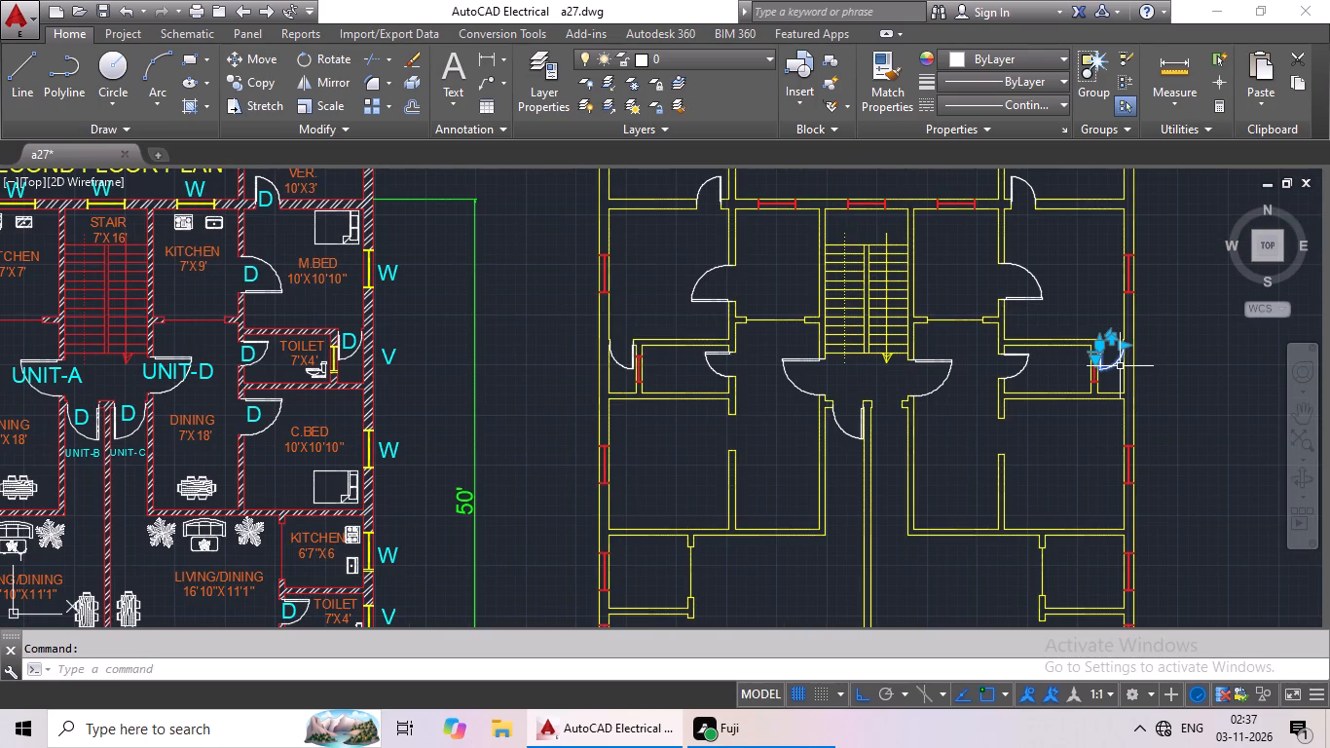
{"action": "key", "text": "ctrl+c"}
{"action": "key", "text": "ctrl+v"}
{"action": "scroll", "coordinate": [862, 417], "scroll_direction": "up", "scroll_amount": 3}
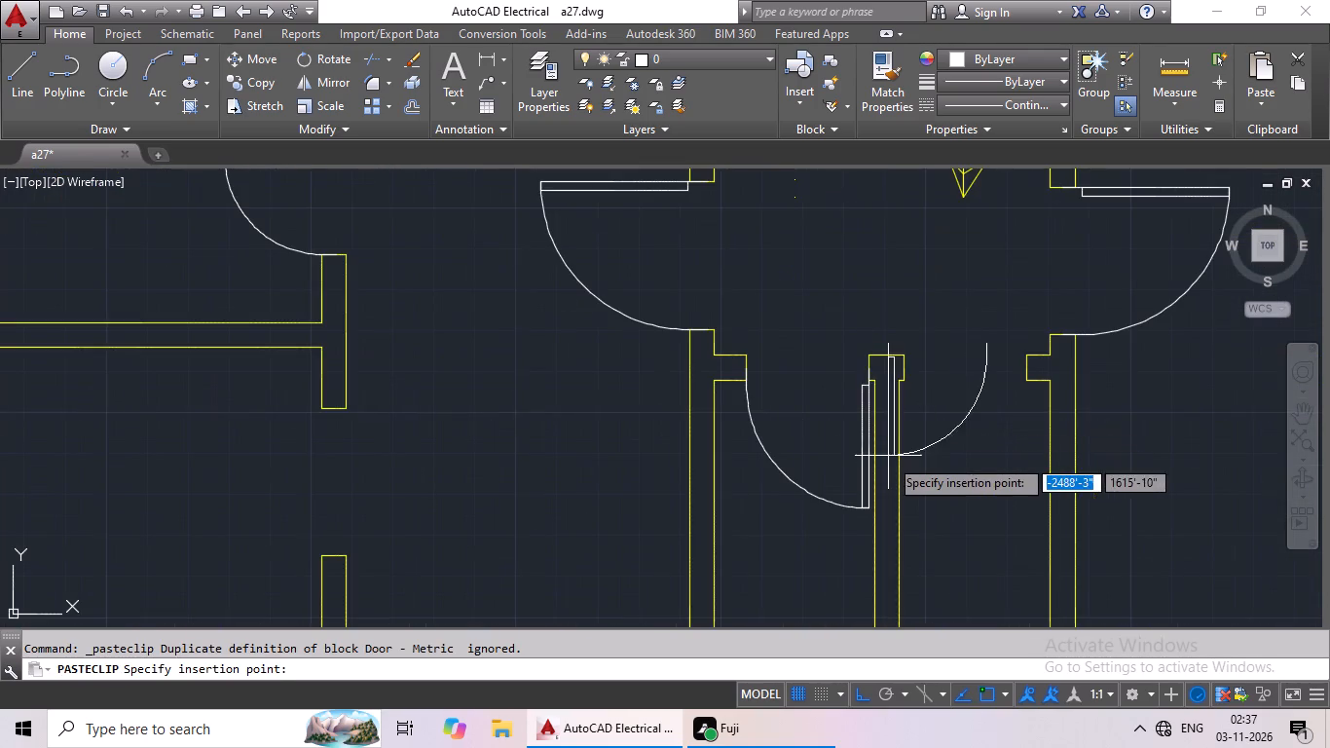
{"action": "scroll", "coordinate": [890, 462], "scroll_direction": "up", "scroll_amount": 1}
{"action": "scroll", "coordinate": [895, 462], "scroll_direction": "down", "scroll_amount": 6}
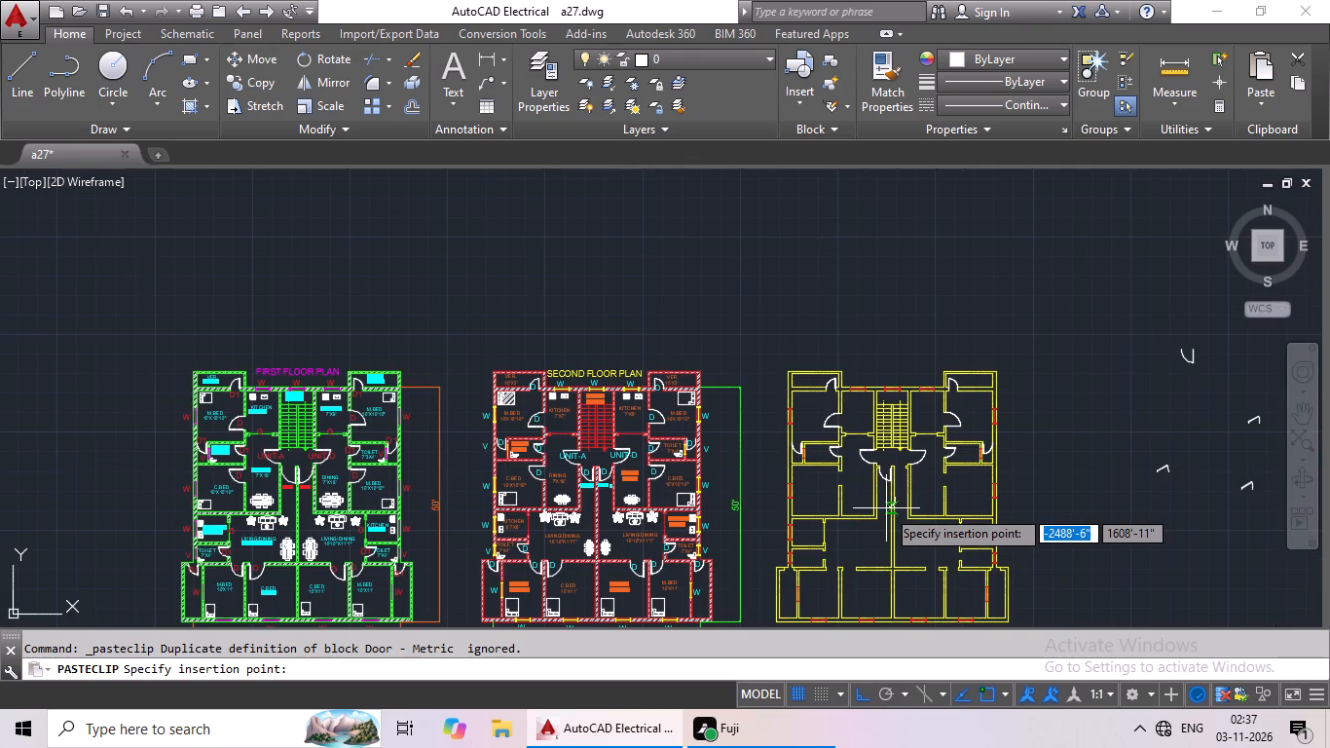
{"action": "scroll", "coordinate": [917, 498], "scroll_direction": "up", "scroll_amount": 4}
{"action": "scroll", "coordinate": [828, 390], "scroll_direction": "up", "scroll_amount": 2}
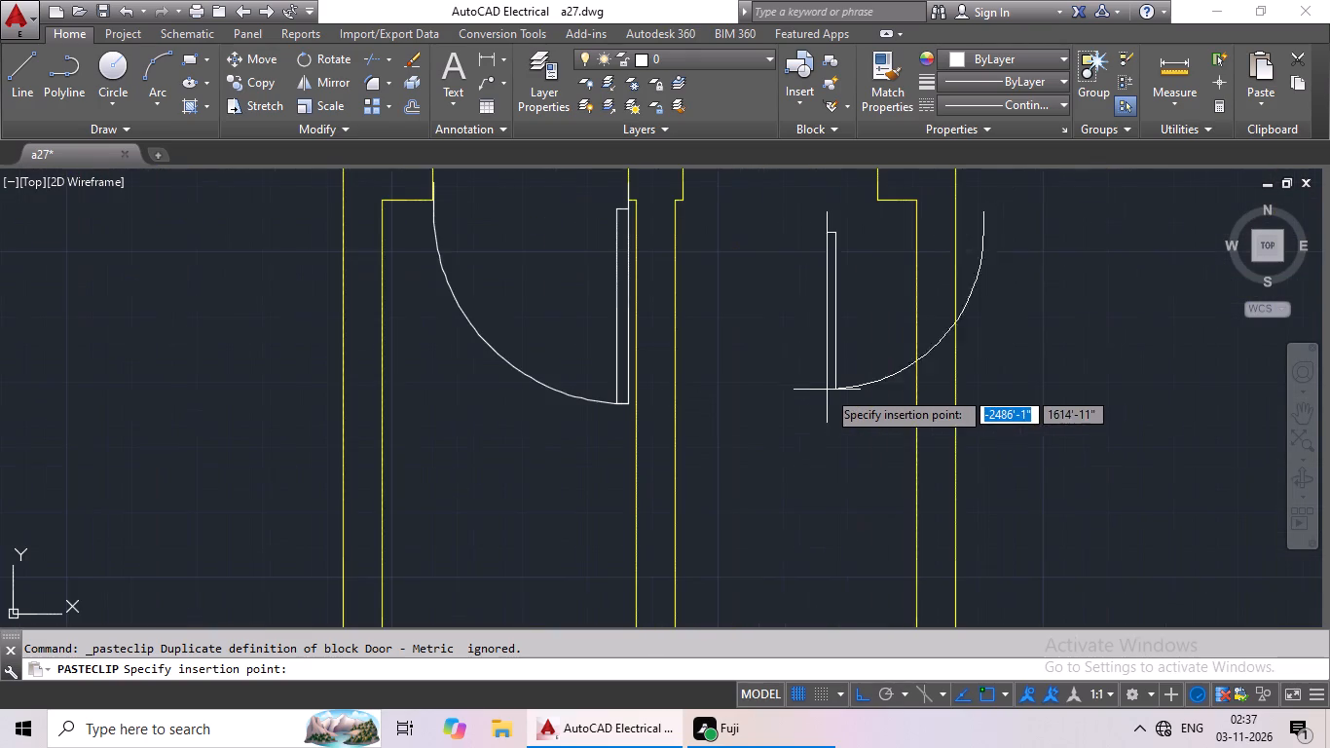
{"action": "middle_click_drag", "start_coordinate": [780, 392], "coordinate": [741, 542]}
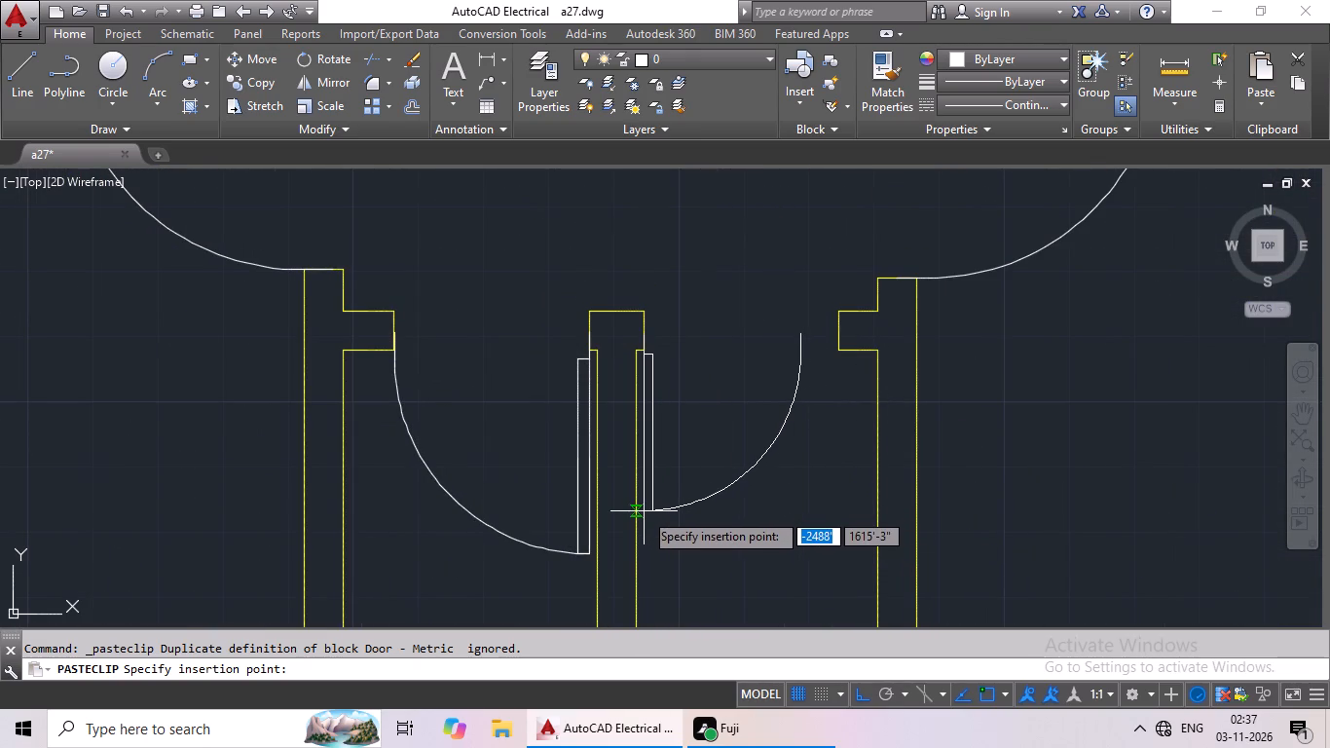
{"action": "left_click", "coordinate": [644, 511]}
Shift the copied door with Stretch so its hinge end sits at the middle of the central wall's right jamb.
{"action": "left_click", "coordinate": [646, 503]}
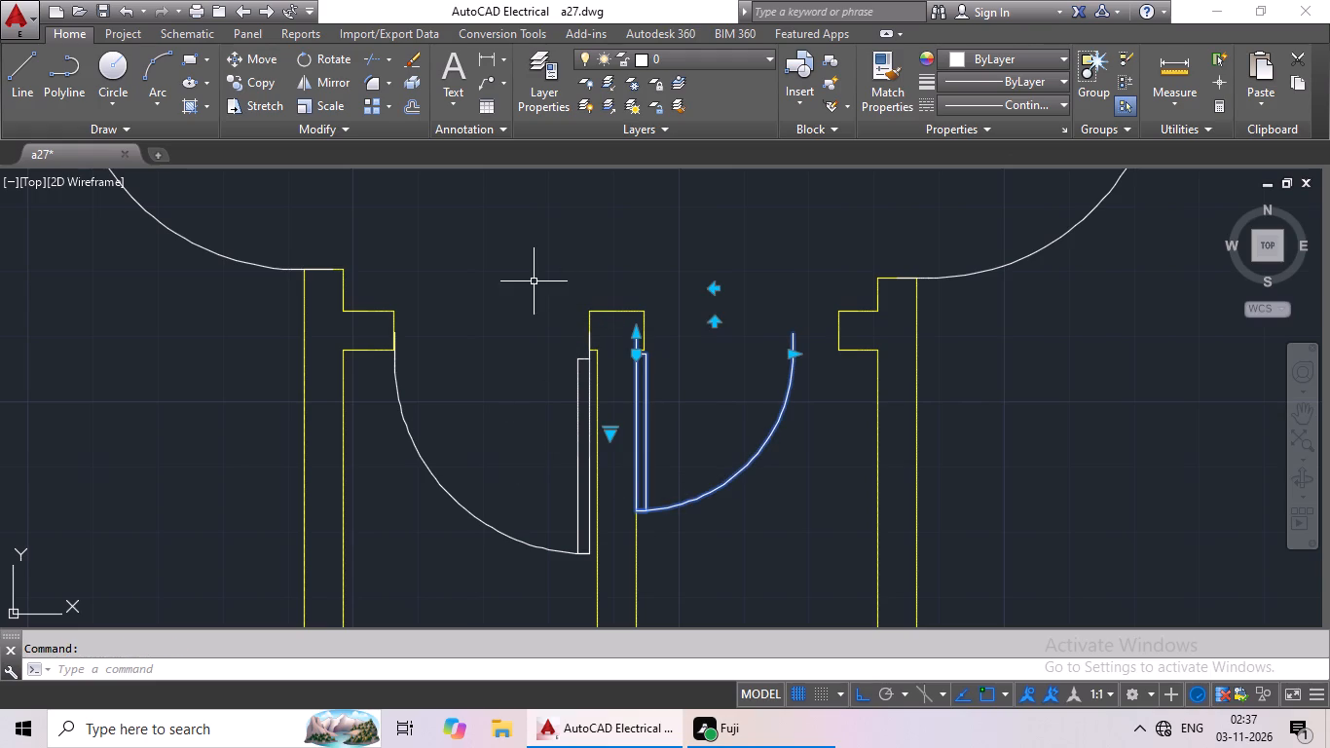
{"action": "left_click", "coordinate": [247, 108]}
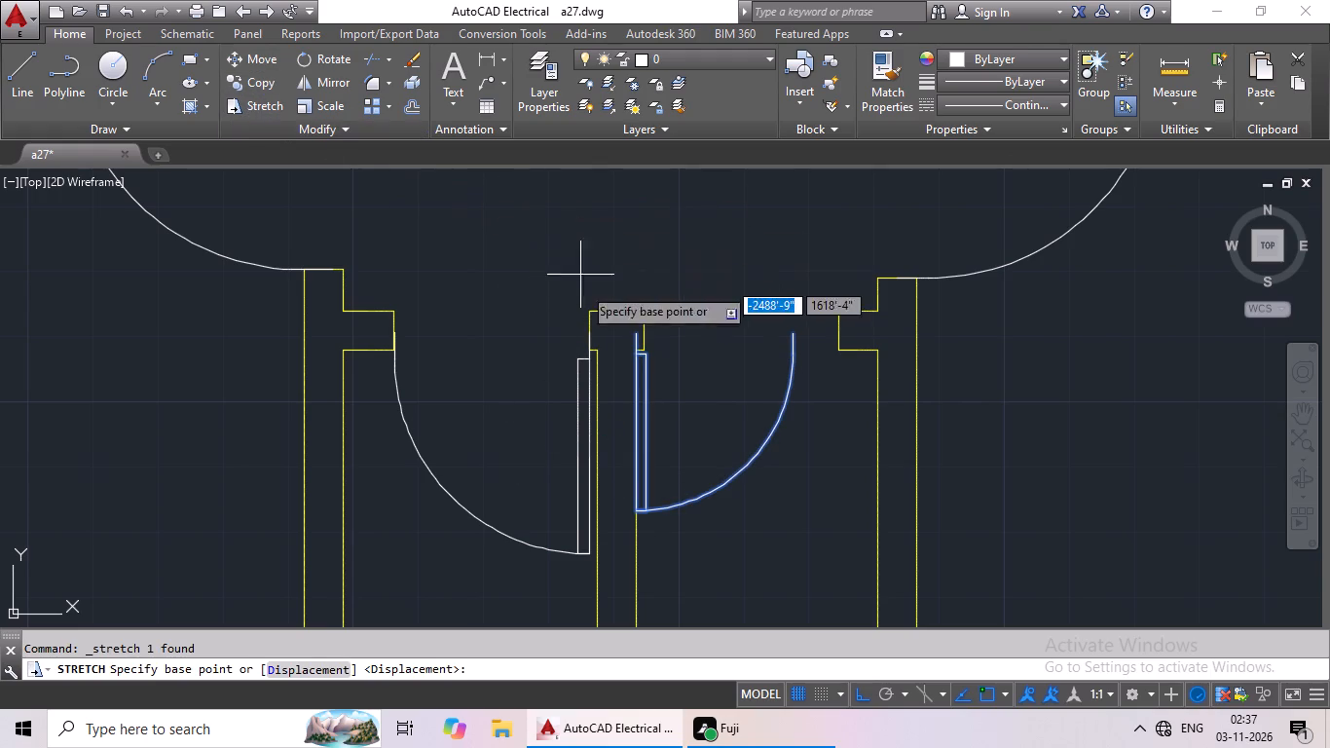
{"action": "left_click", "coordinate": [635, 335]}
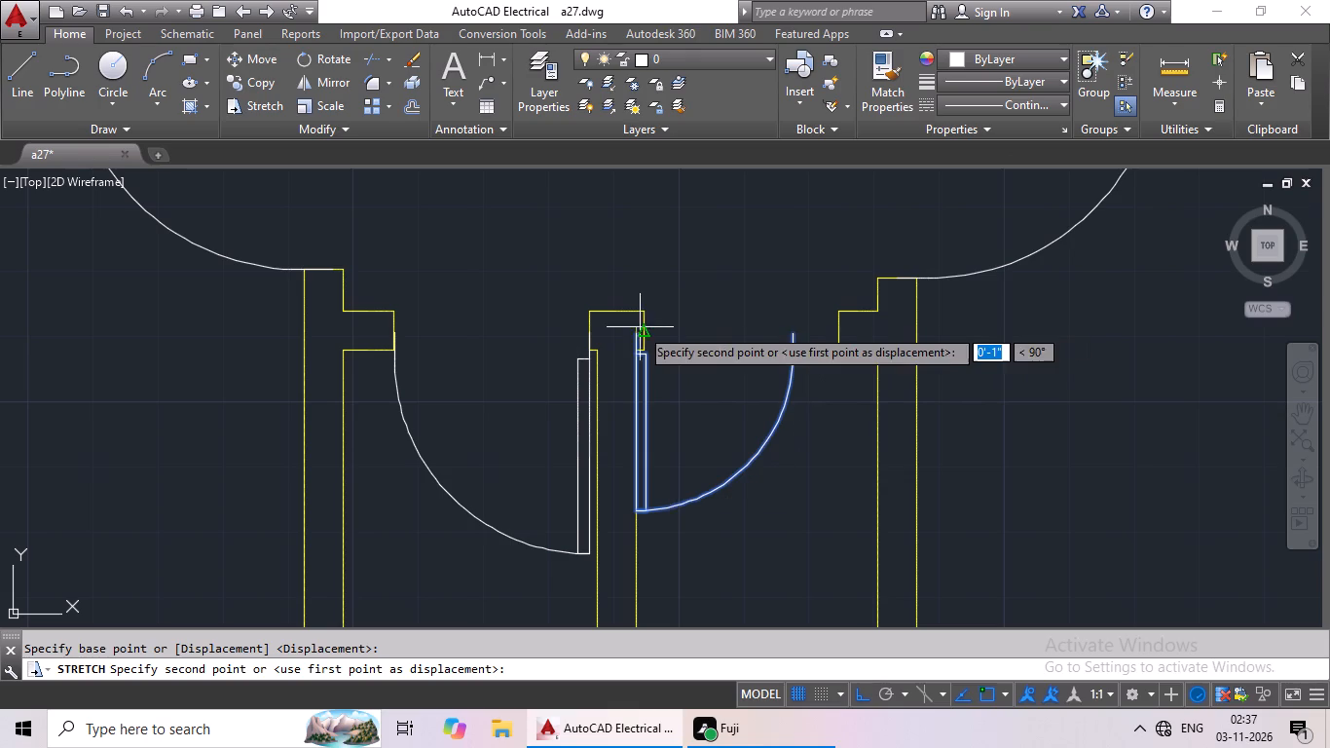
{"action": "left_click", "coordinate": [645, 327]}
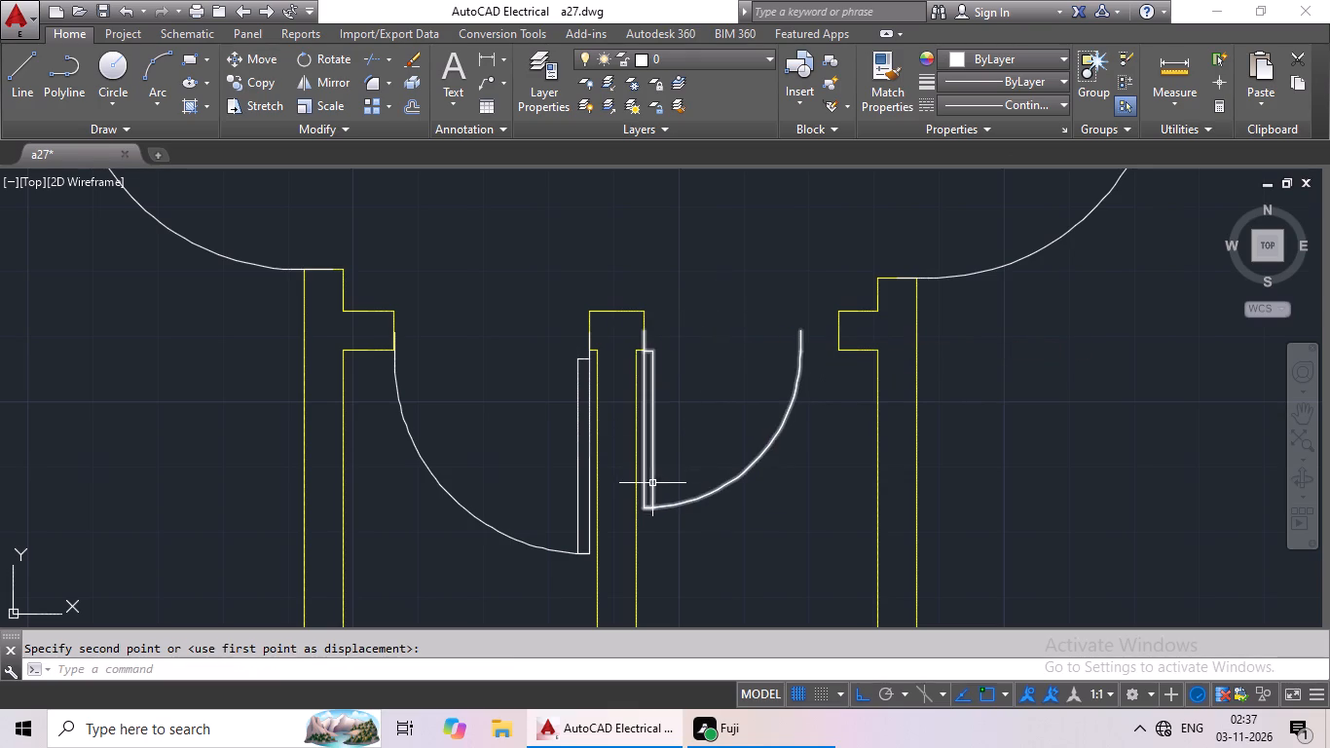
Scale the shifted door by reference from its hinge end so its width reaches the opening's right jamb.
{"action": "left_click", "coordinate": [650, 483]}
{"action": "left_click", "coordinate": [313, 104]}
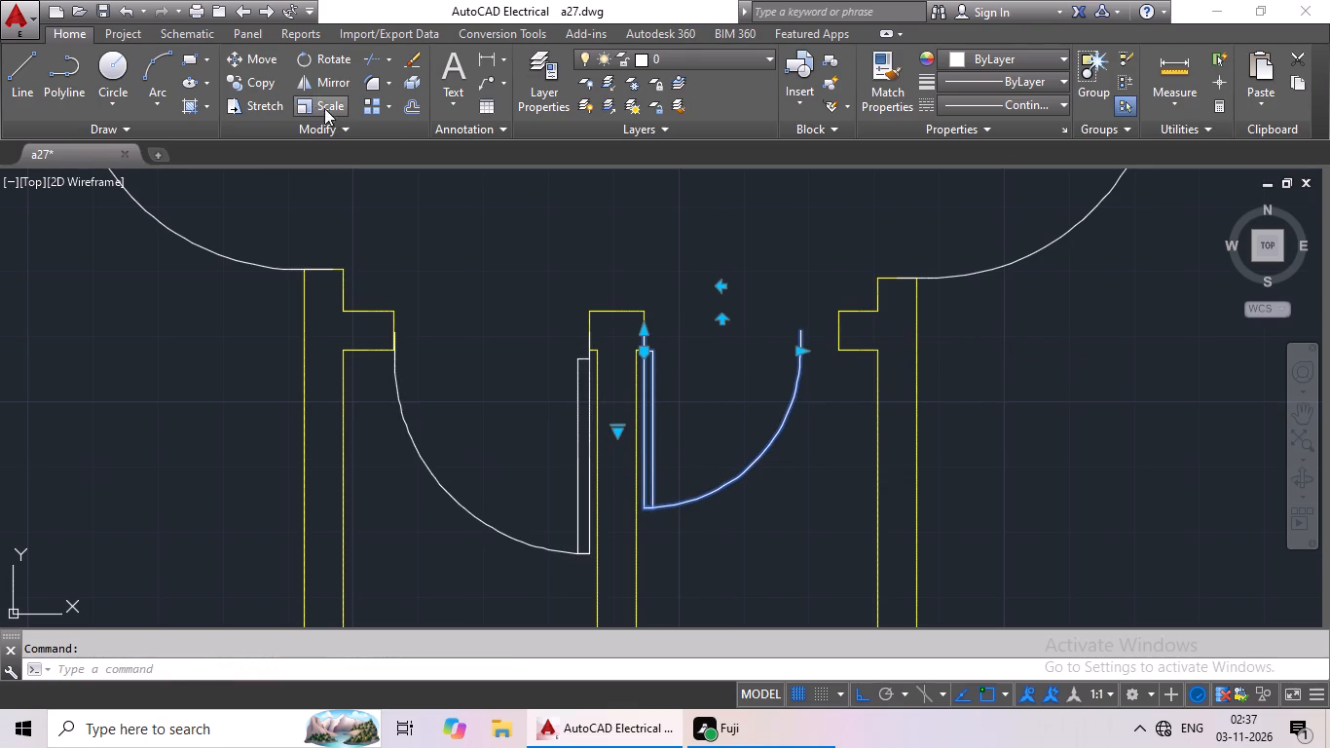
{"action": "scroll", "coordinate": [711, 338], "scroll_direction": "up", "scroll_amount": 2}
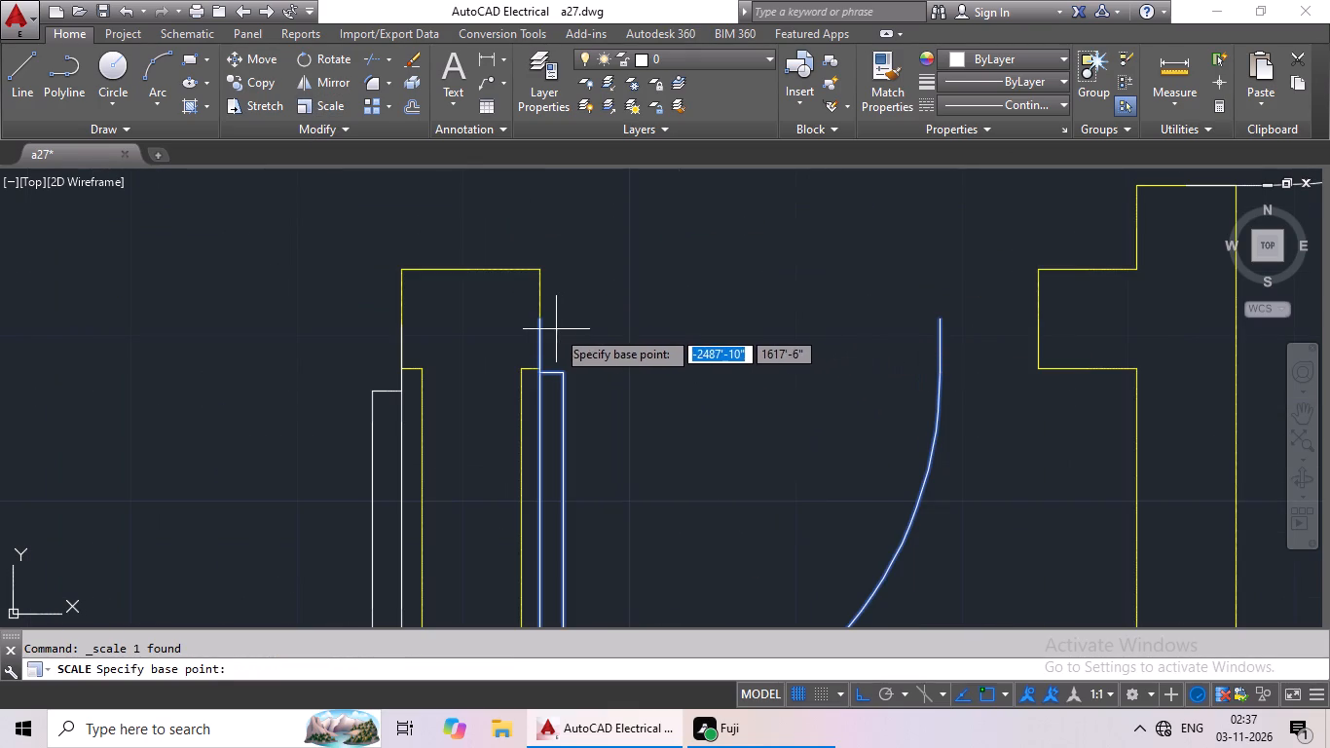
{"action": "left_click", "coordinate": [537, 318]}
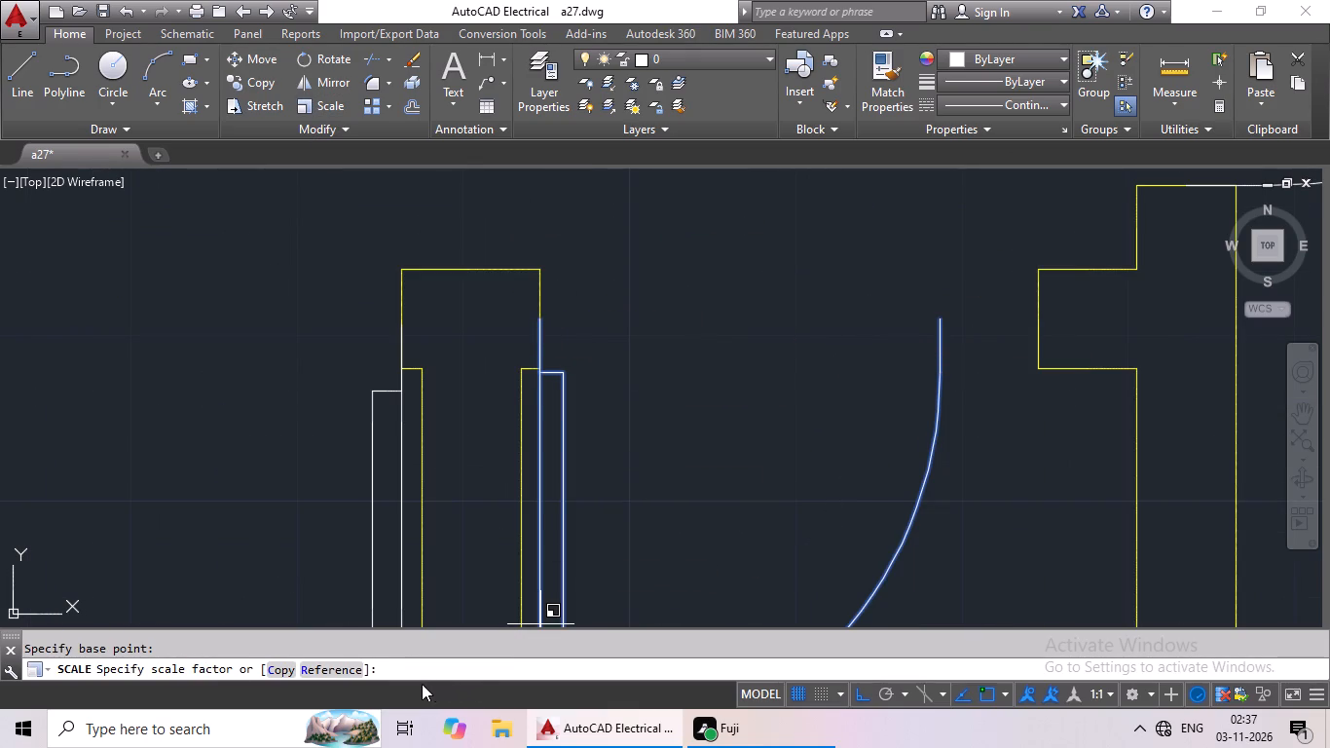
{"action": "left_click", "coordinate": [341, 674]}
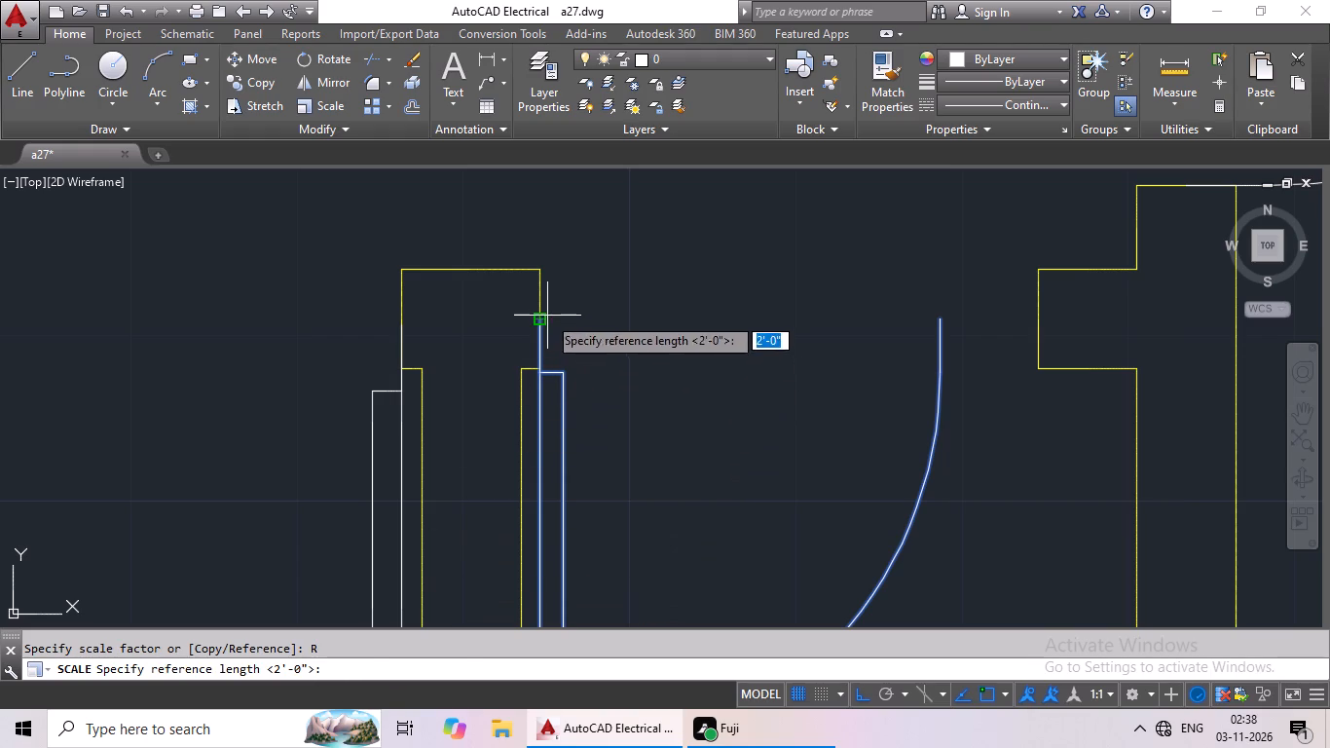
{"action": "left_click", "coordinate": [542, 325]}
{"action": "left_click", "coordinate": [942, 325]}
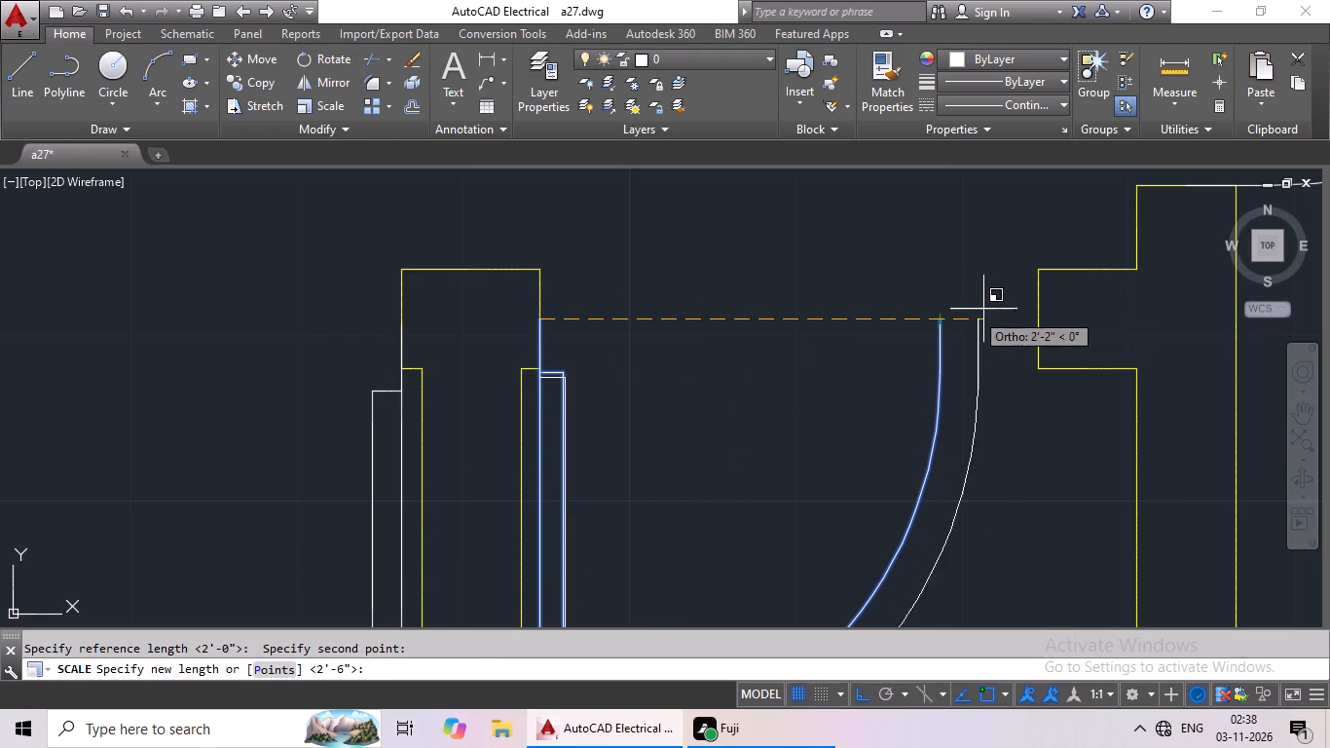
{"action": "left_click", "coordinate": [1037, 312]}
Copy the upper-right toilet's inner door block into the right C.BED opening, with its arc end on the lower jamb.
{"action": "scroll", "coordinate": [1040, 325], "scroll_direction": "down", "scroll_amount": 2}
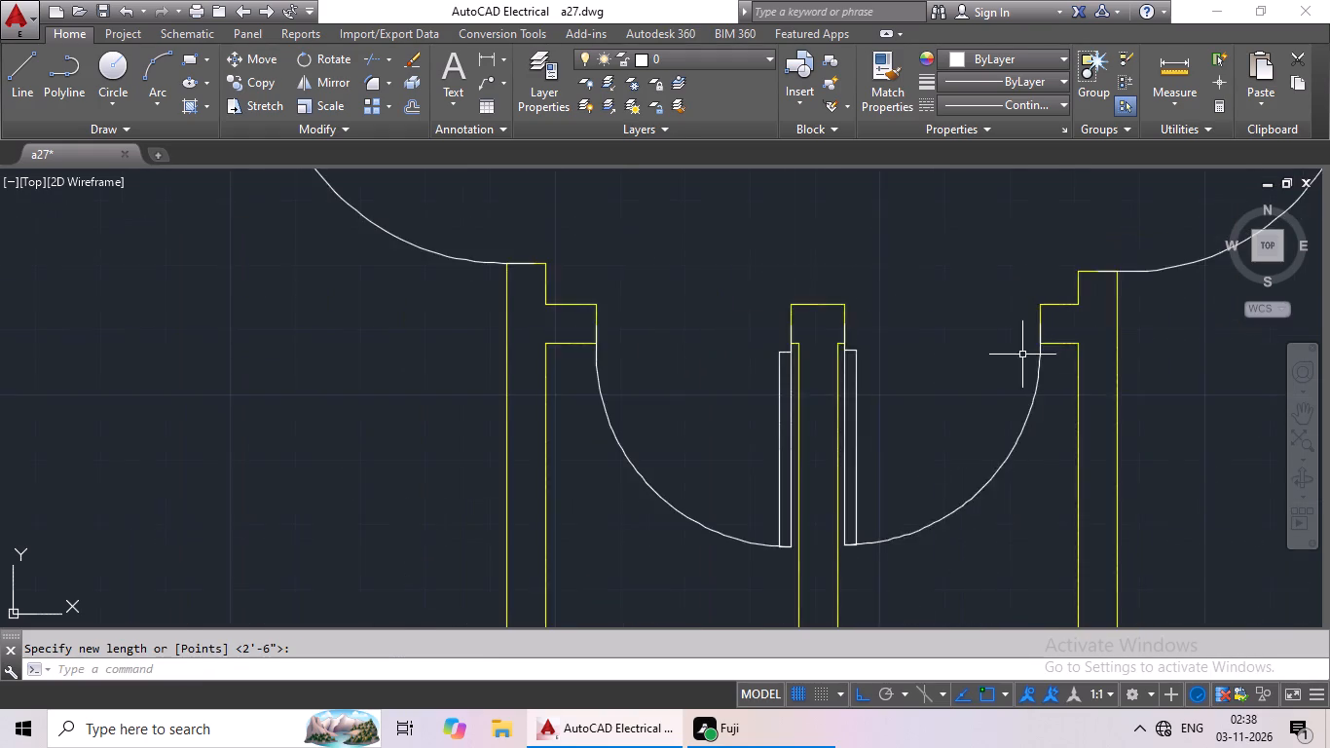
{"action": "scroll", "coordinate": [1022, 355], "scroll_direction": "down", "scroll_amount": 3}
{"action": "middle_click_drag", "start_coordinate": [1011, 430], "coordinate": [899, 415]}
{"action": "middle_click_drag", "start_coordinate": [936, 418], "coordinate": [916, 422]}
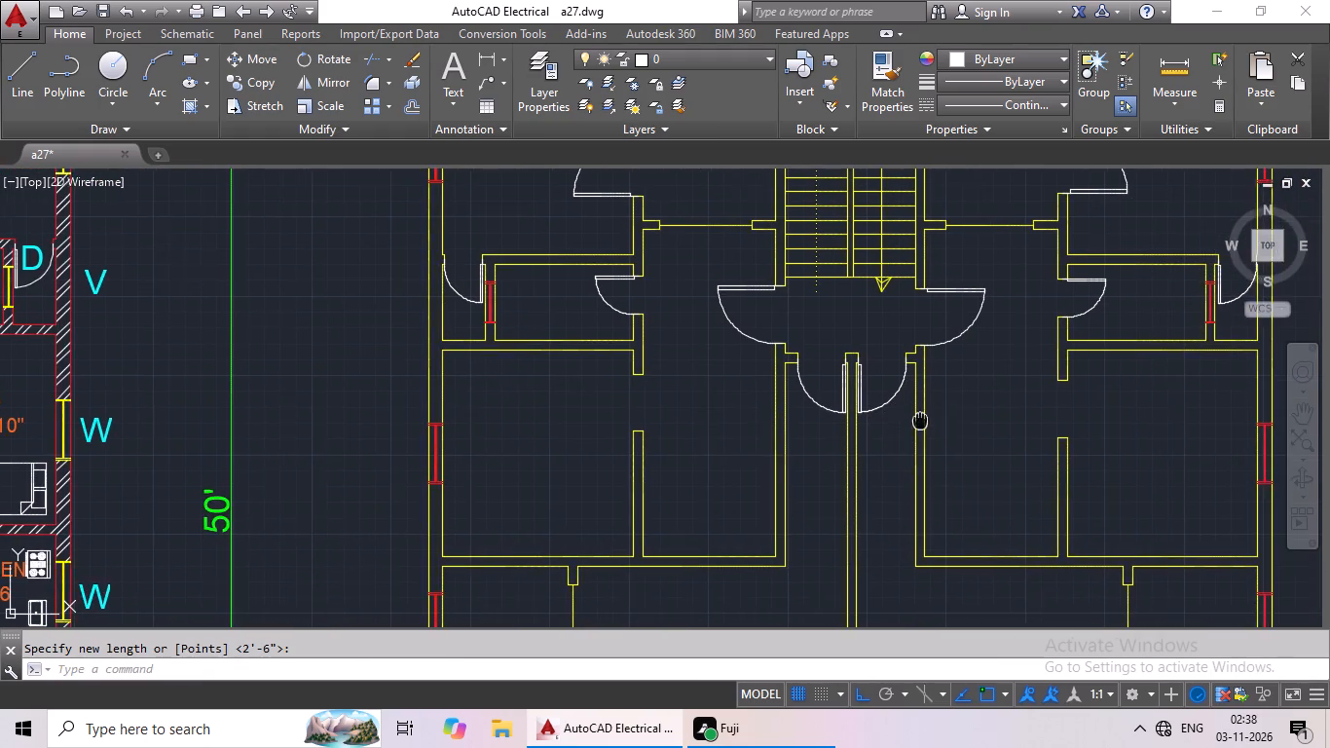
{"action": "middle_click_drag", "start_coordinate": [916, 422], "coordinate": [866, 434]}
{"action": "scroll", "coordinate": [929, 413], "scroll_direction": "down", "scroll_amount": 1}
{"action": "middle_click_drag", "start_coordinate": [930, 411], "coordinate": [845, 445]}
{"action": "middle_click_drag", "start_coordinate": [859, 428], "coordinate": [882, 315]}
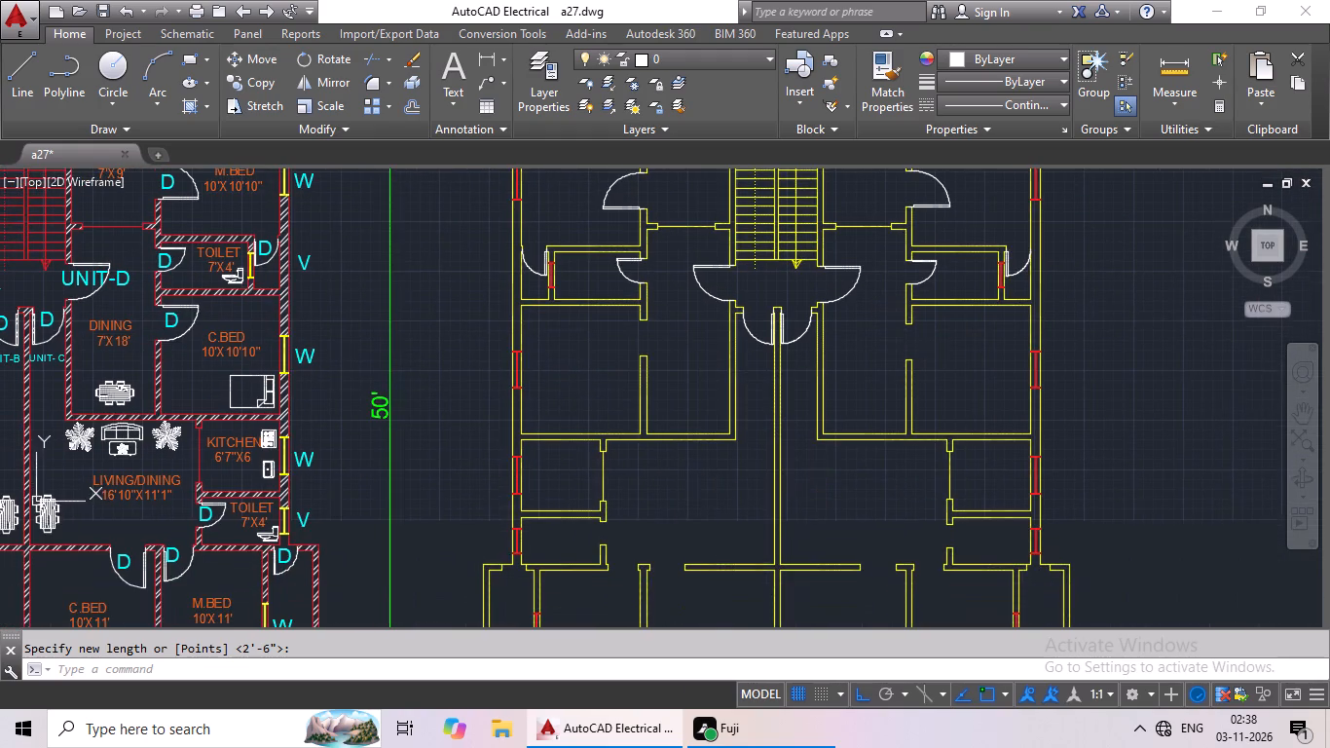
{"action": "scroll", "coordinate": [894, 364], "scroll_direction": "down", "scroll_amount": 1}
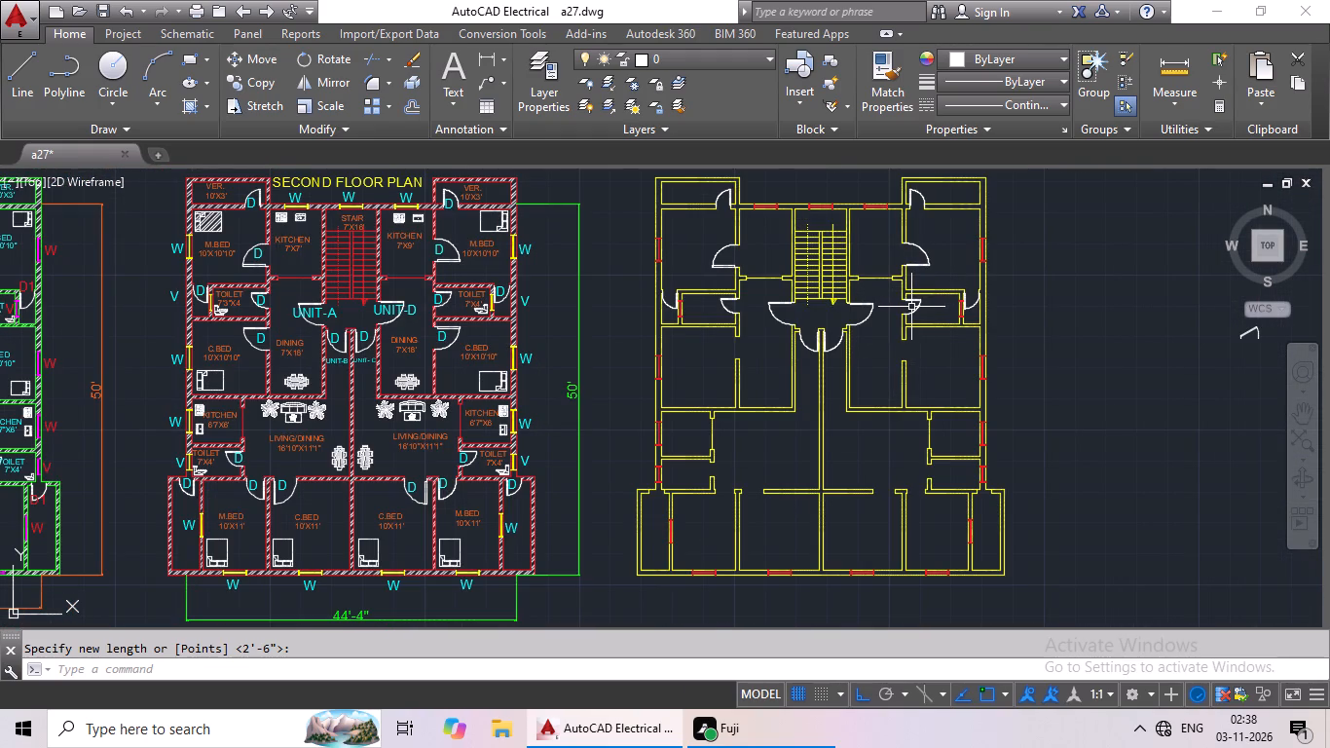
{"action": "left_click", "coordinate": [914, 309]}
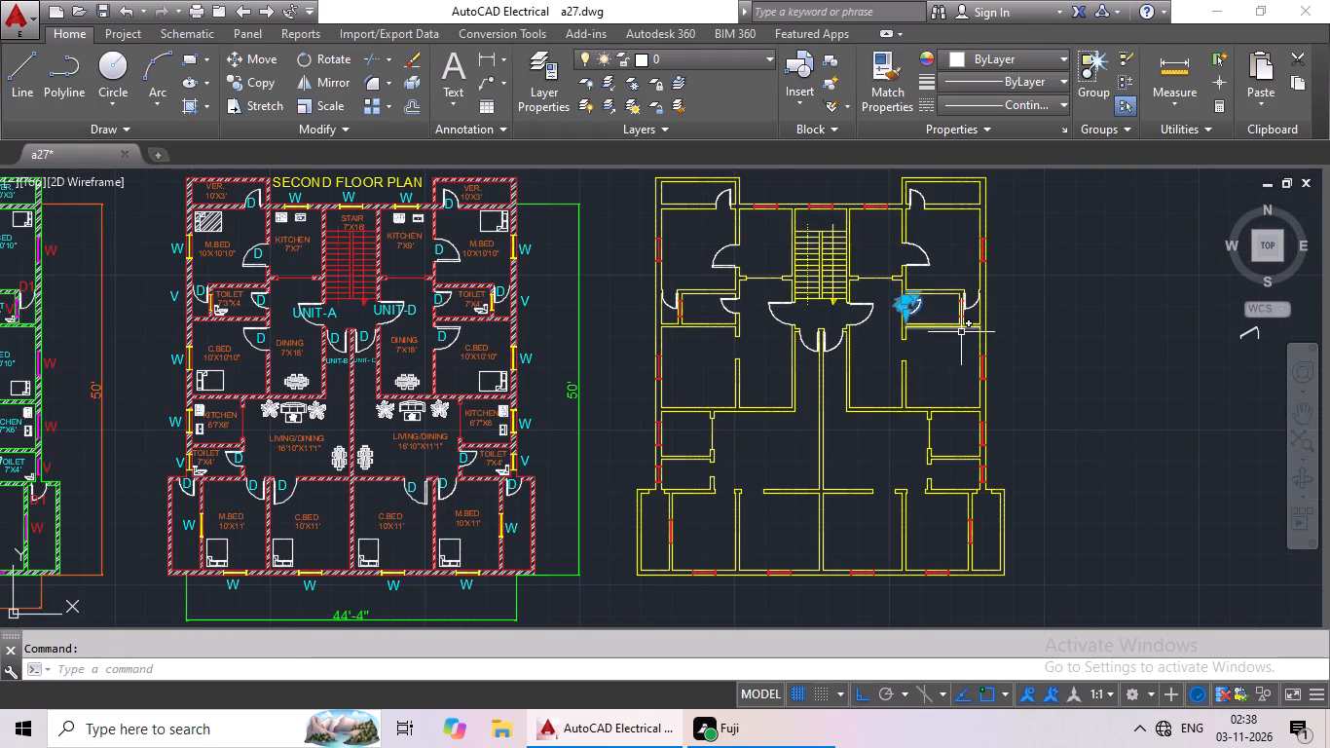
{"action": "key", "text": "ctrl+c"}
{"action": "key", "text": "ctrl+v"}
{"action": "scroll", "coordinate": [915, 368], "scroll_direction": "up", "scroll_amount": 4}
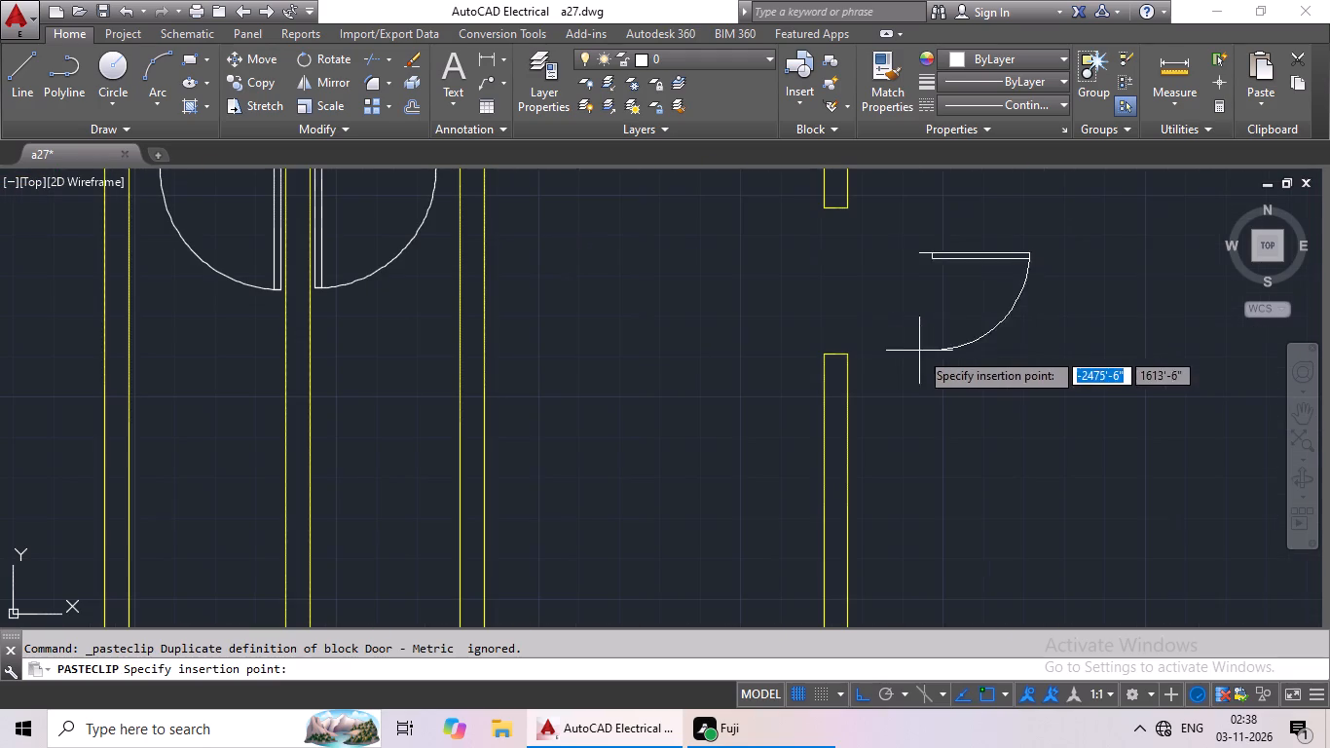
{"action": "left_click", "coordinate": [832, 355]}
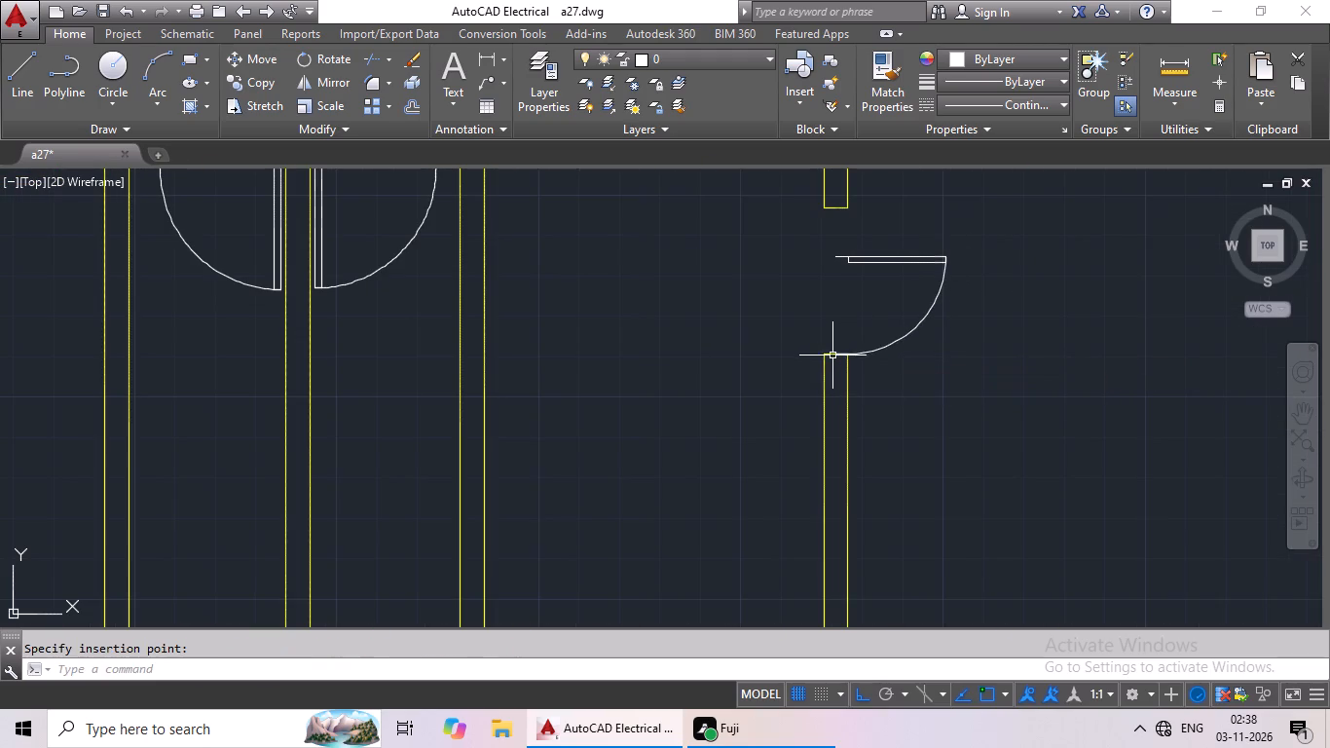
Scale the right C.BED door by reference from its arc end so its width reaches the opening's upper jamb.
{"action": "left_click", "coordinate": [885, 259]}
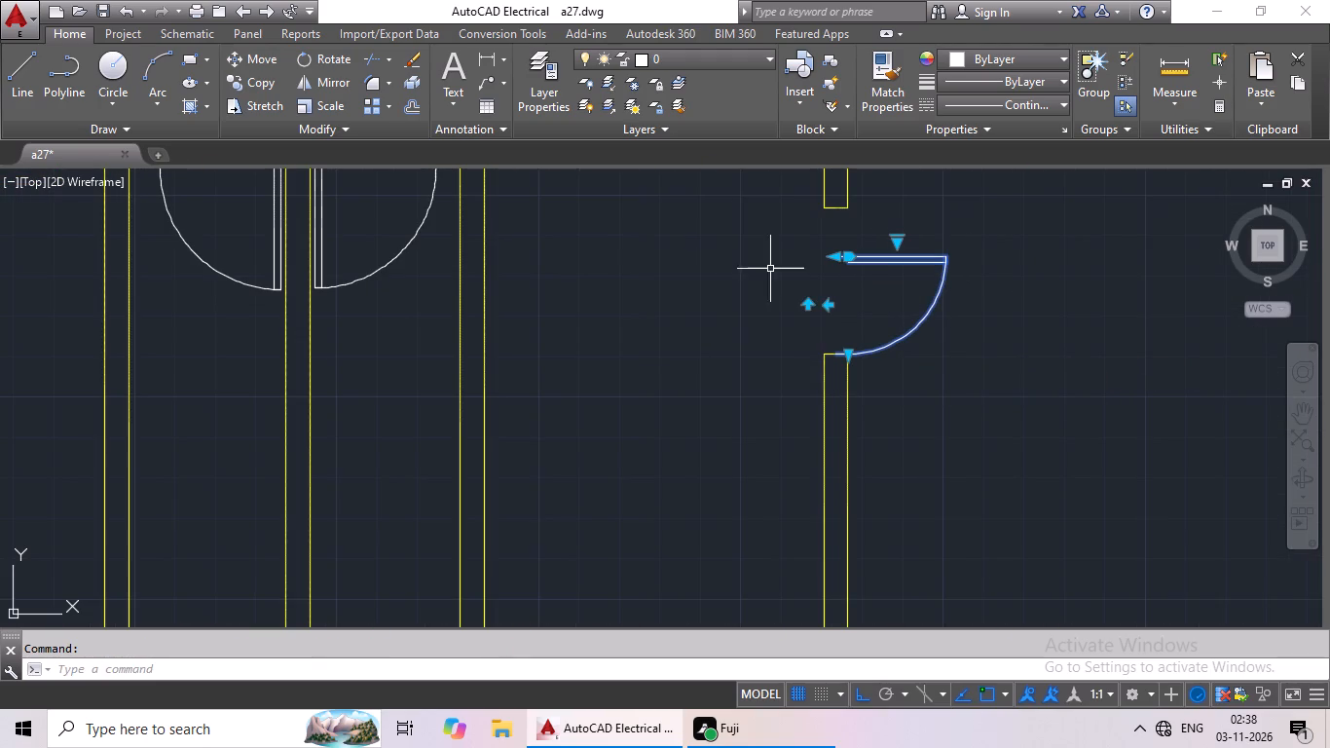
{"action": "left_click", "coordinate": [329, 101]}
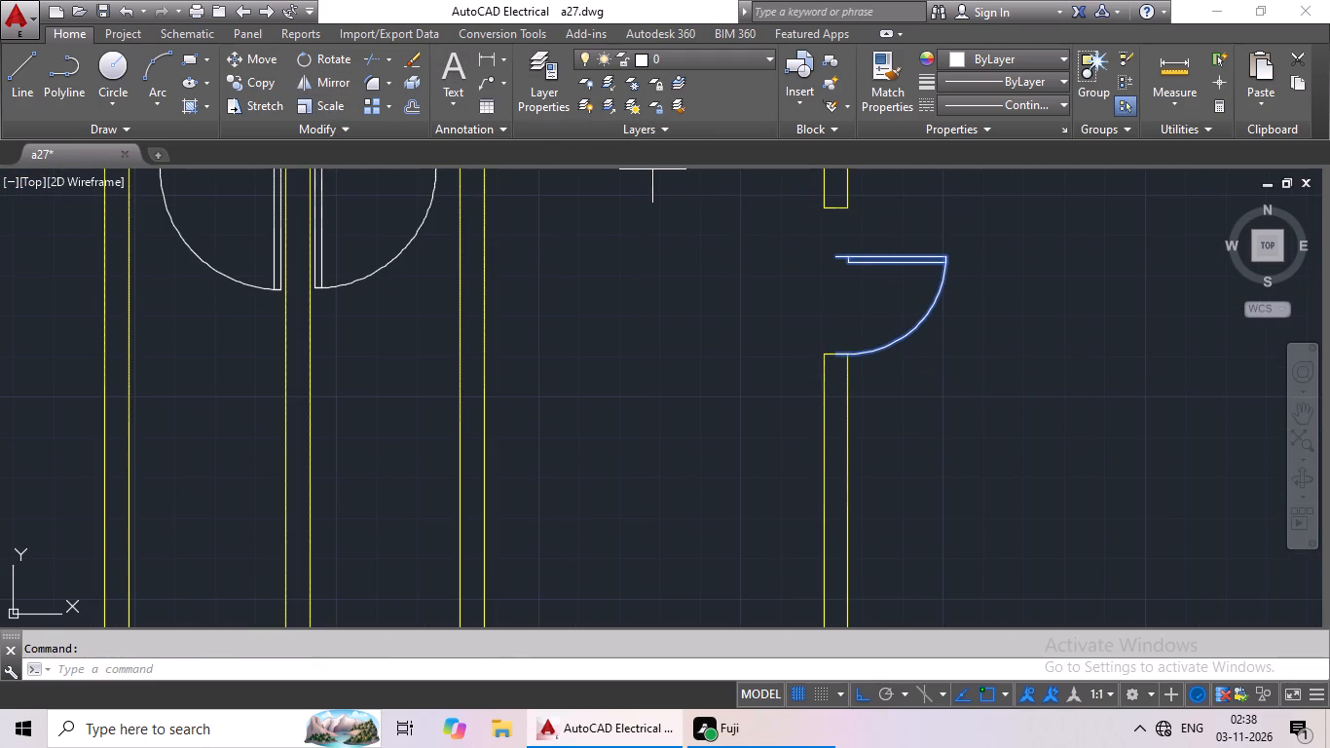
{"action": "left_click_drag", "start_coordinate": [833, 354], "coordinate": [841, 341]}
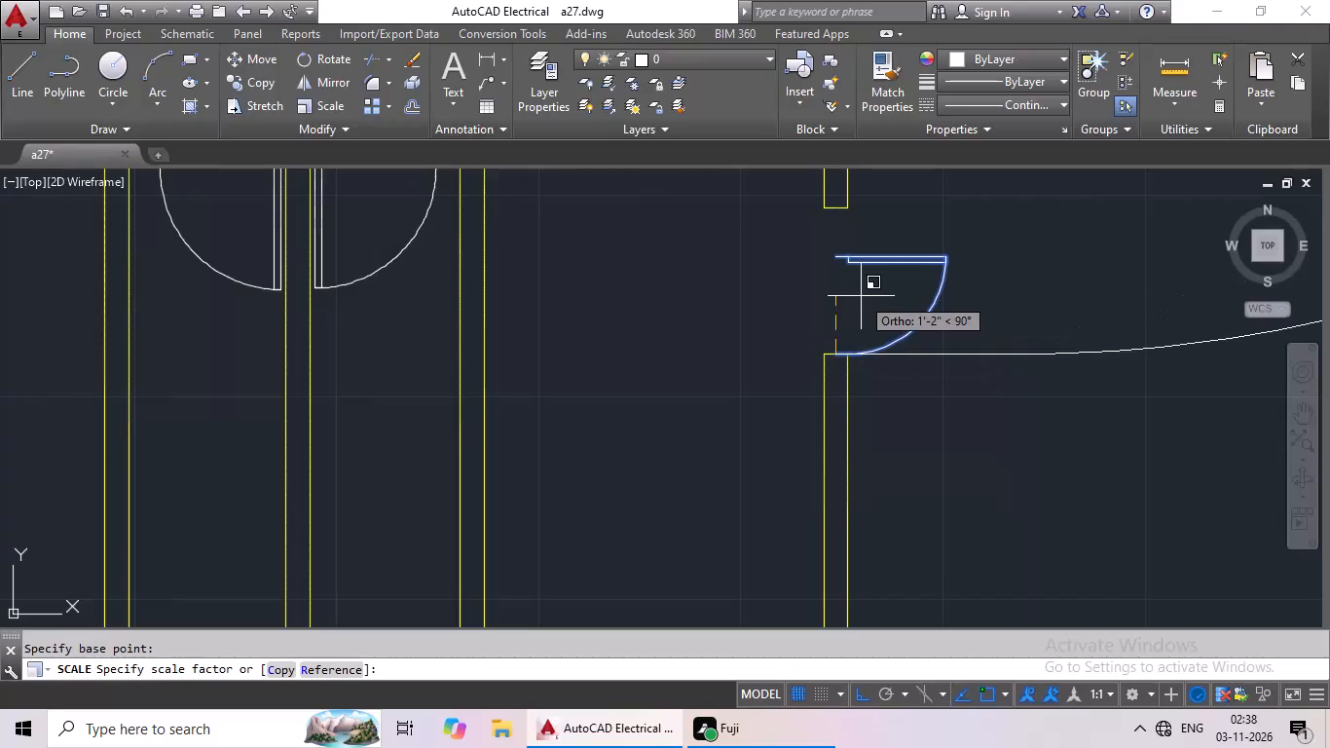
{"action": "left_click", "coordinate": [321, 662]}
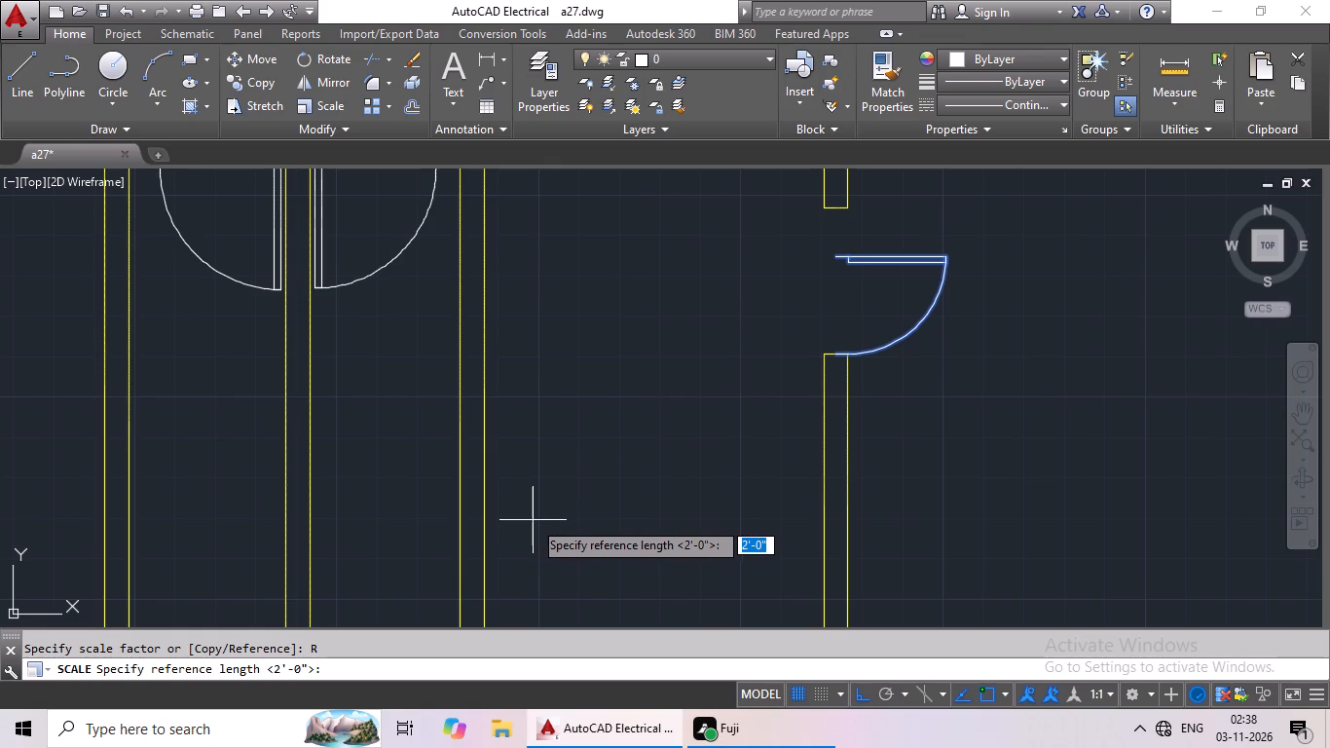
{"action": "left_click", "coordinate": [841, 353]}
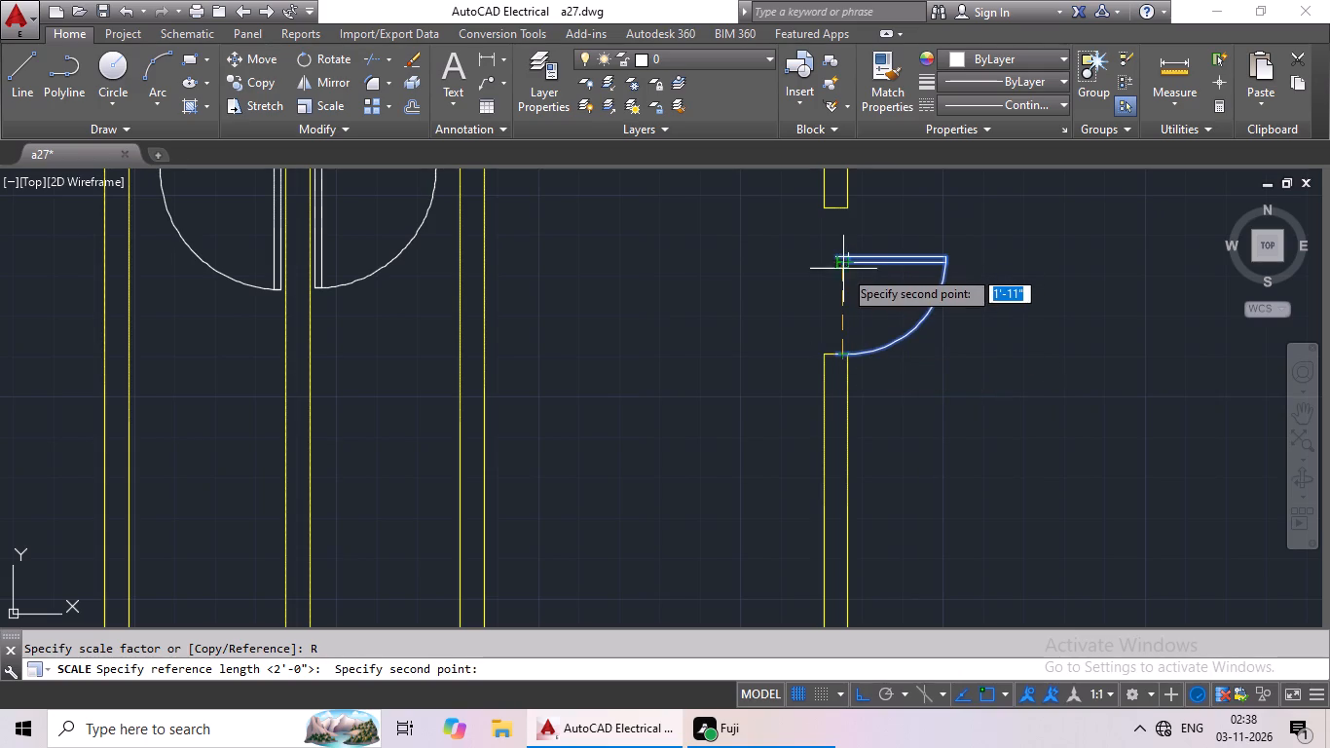
{"action": "left_click", "coordinate": [842, 254]}
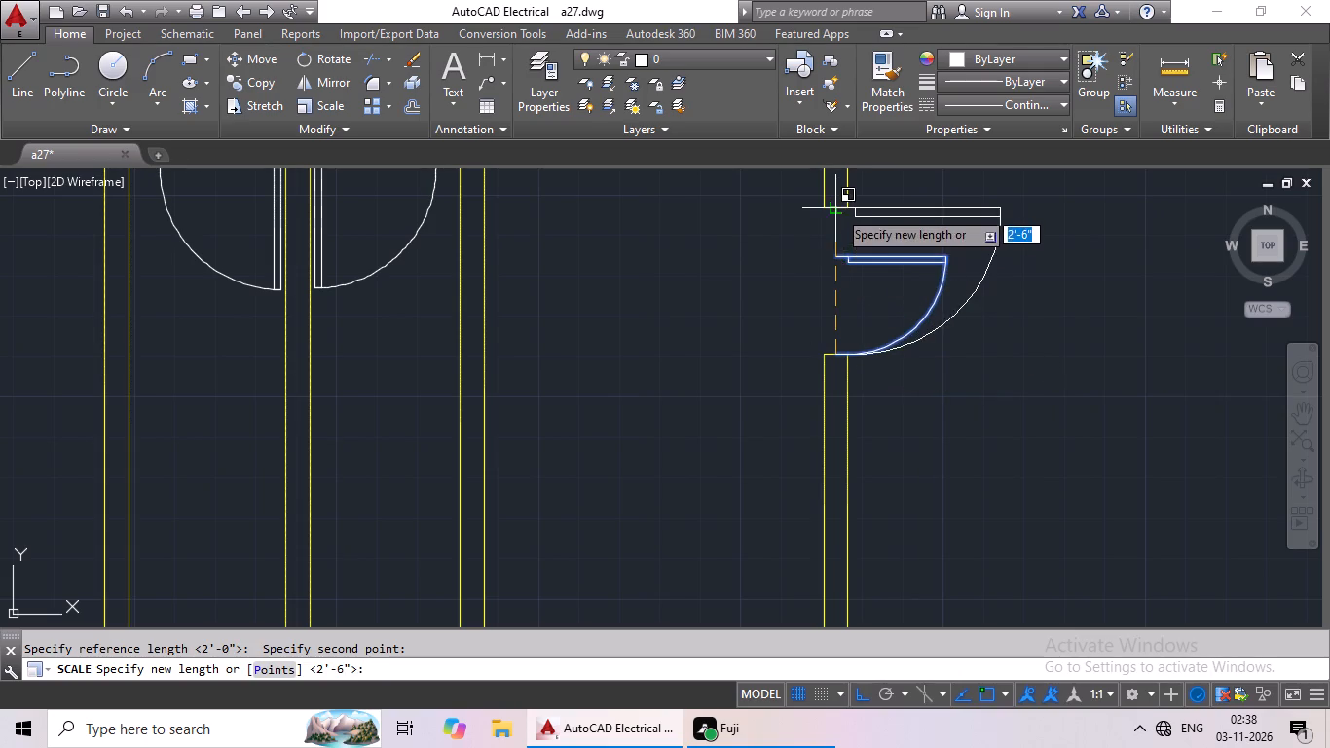
{"action": "left_click", "coordinate": [837, 209]}
Copy the upper-left toilet's inner door block into the left C.BED opening, with its arc end on the lower jamb.
{"action": "scroll", "coordinate": [1035, 271], "scroll_direction": "down", "scroll_amount": 1}
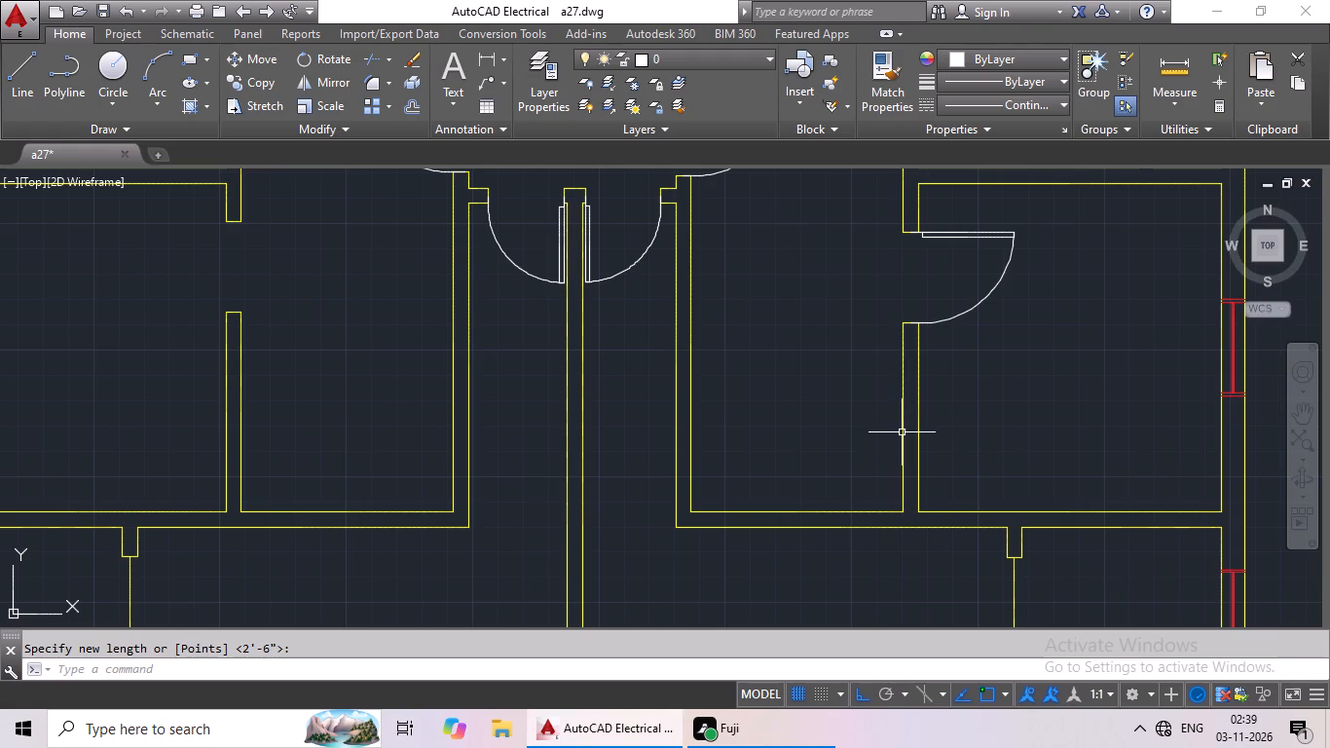
{"action": "scroll", "coordinate": [905, 422], "scroll_direction": "down", "scroll_amount": 1}
{"action": "middle_click_drag", "start_coordinate": [911, 414], "coordinate": [852, 447]}
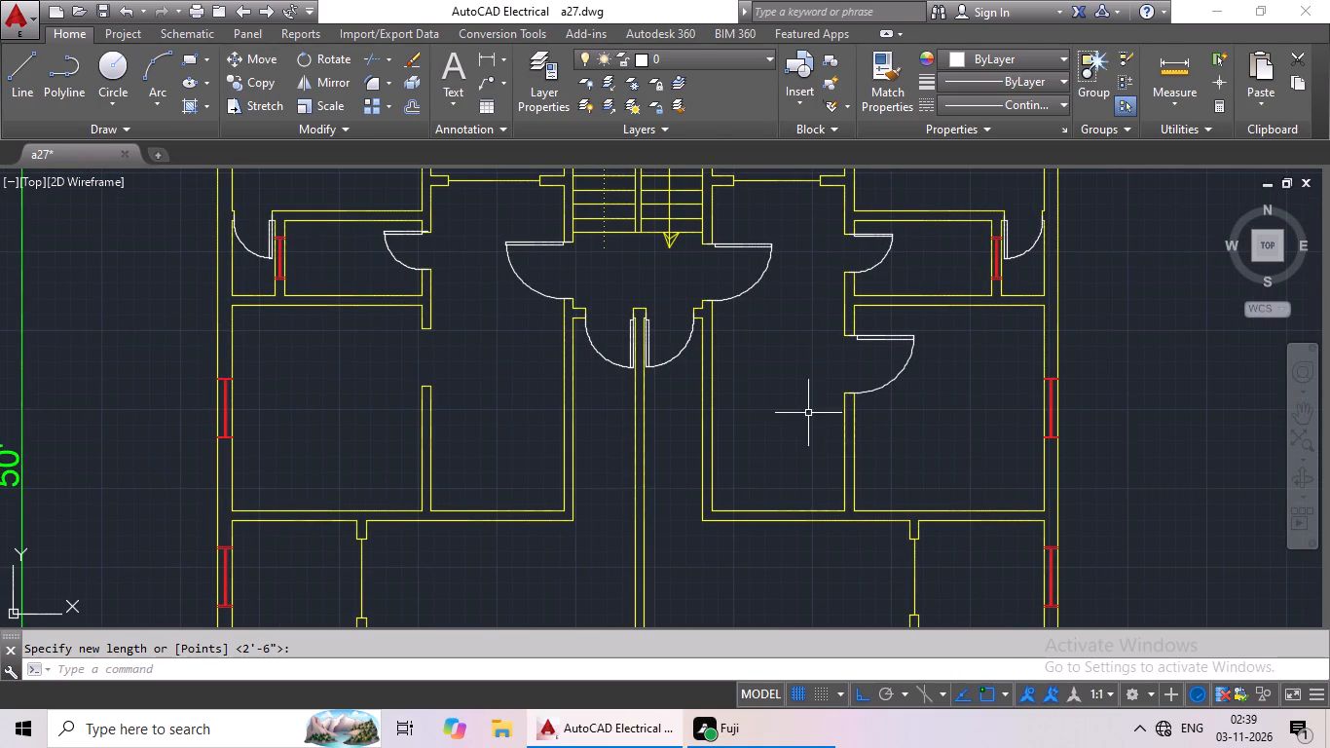
{"action": "scroll", "coordinate": [821, 381], "scroll_direction": "down", "scroll_amount": 2}
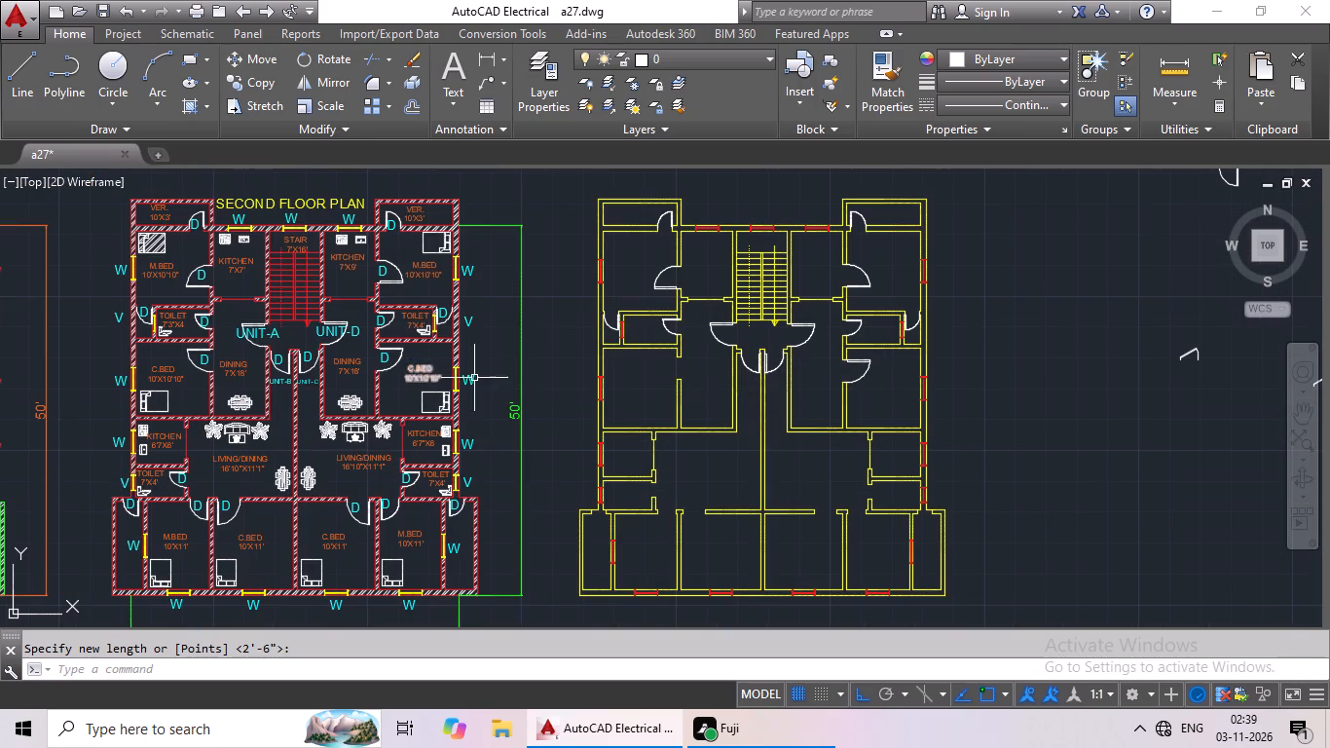
{"action": "left_click", "coordinate": [666, 326]}
{"action": "key", "text": "ctrl+c"}
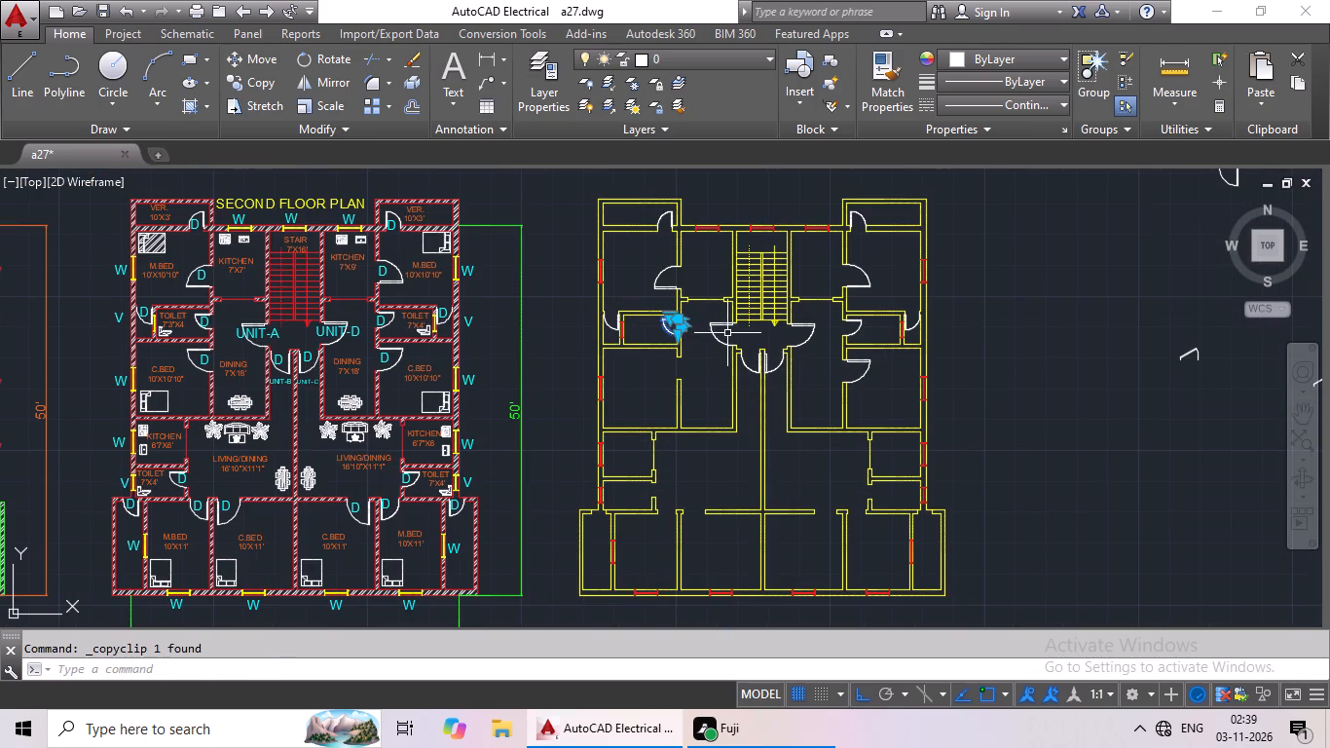
{"action": "key", "text": "ctrl+v"}
{"action": "scroll", "coordinate": [659, 381], "scroll_direction": "up", "scroll_amount": 5}
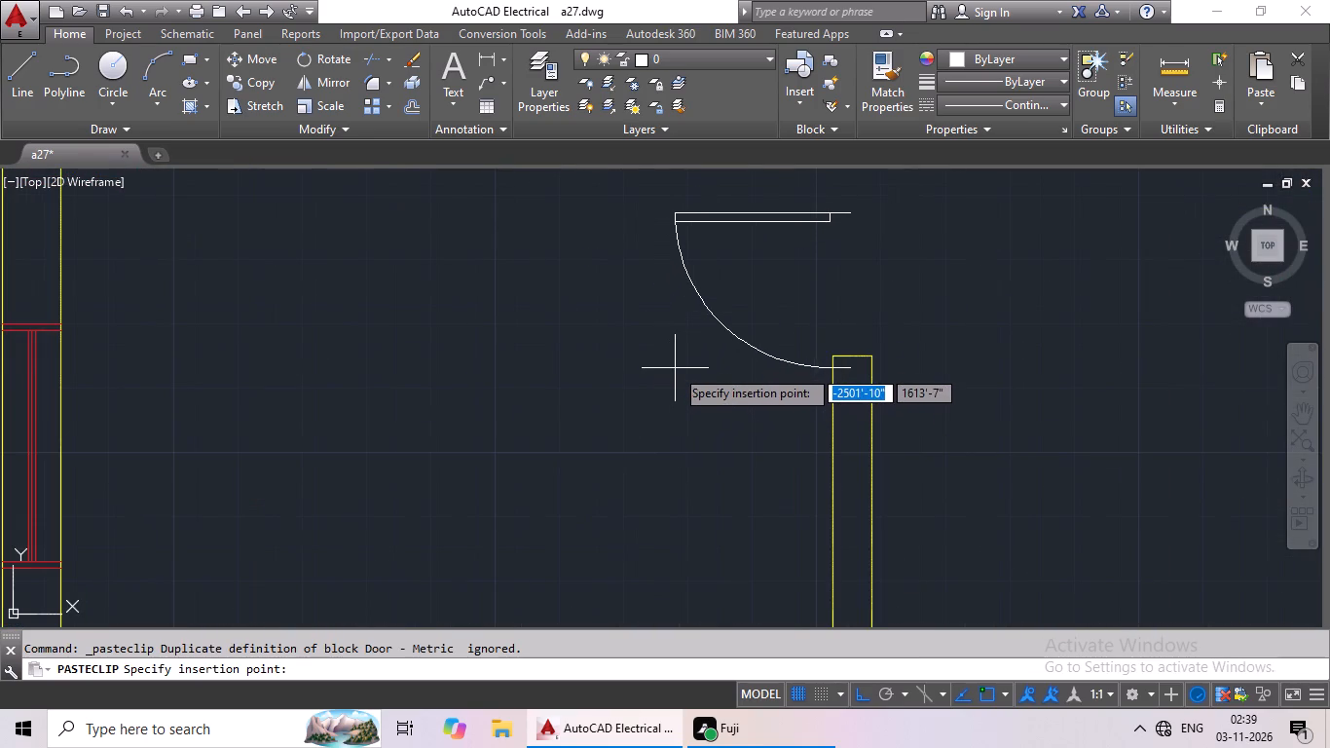
{"action": "left_click", "coordinate": [681, 356]}
Scale the left C.BED door by reference from its arc end so its width reaches the opening's upper jamb.
{"action": "middle_click_drag", "start_coordinate": [909, 301], "coordinate": [754, 341]}
{"action": "left_click", "coordinate": [605, 374]}
{"action": "middle_click_drag", "start_coordinate": [778, 318], "coordinate": [726, 352]}
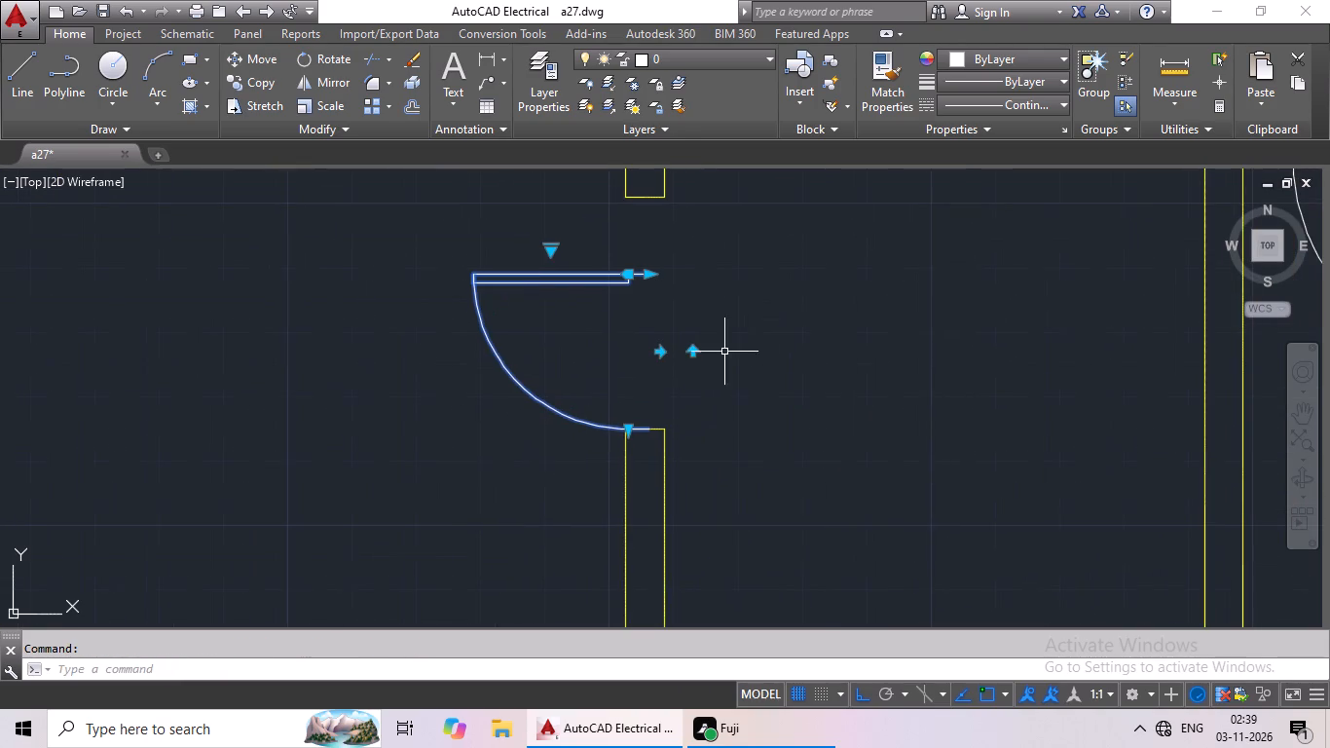
{"action": "left_click", "coordinate": [327, 106]}
{"action": "scroll", "coordinate": [692, 410], "scroll_direction": "up", "scroll_amount": 3}
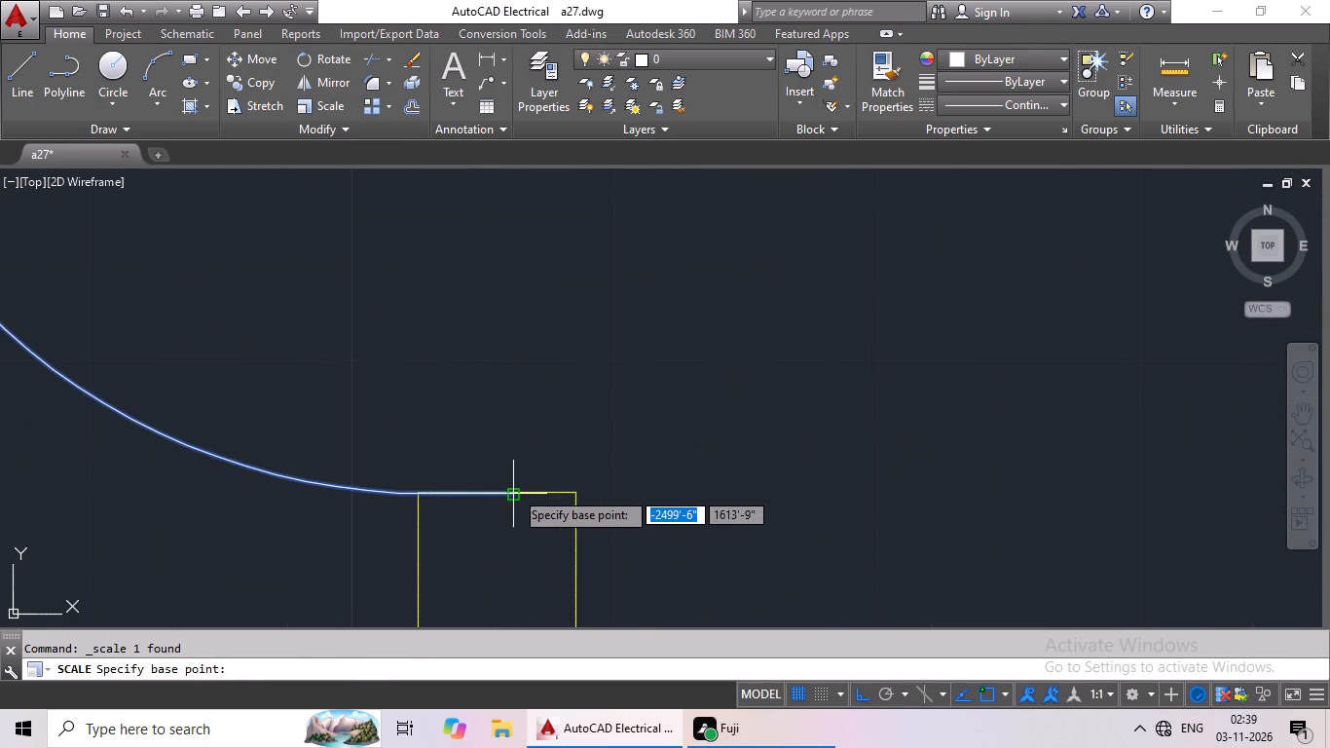
{"action": "left_click_drag", "start_coordinate": [507, 493], "coordinate": [519, 489]}
{"action": "left_click", "coordinate": [343, 675]}
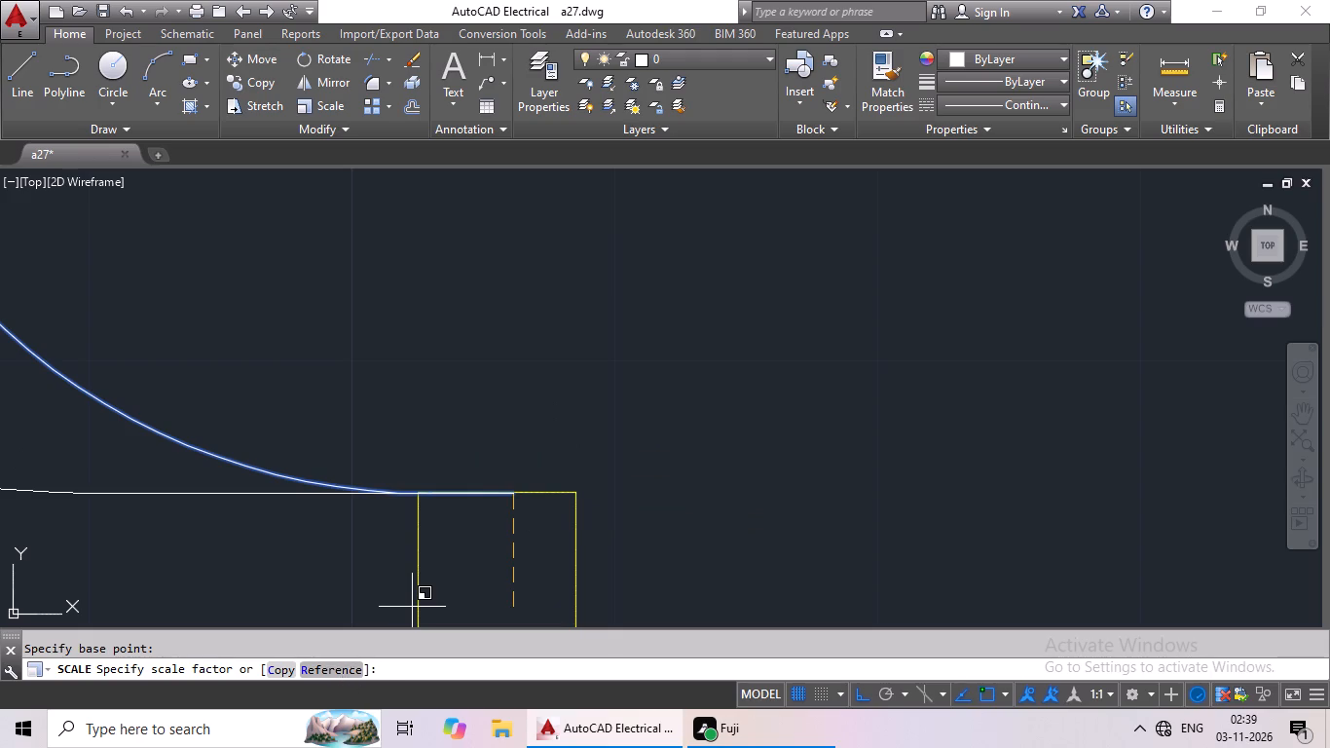
{"action": "left_click", "coordinate": [509, 494]}
{"action": "middle_click_drag", "start_coordinate": [579, 363], "coordinate": [606, 513]}
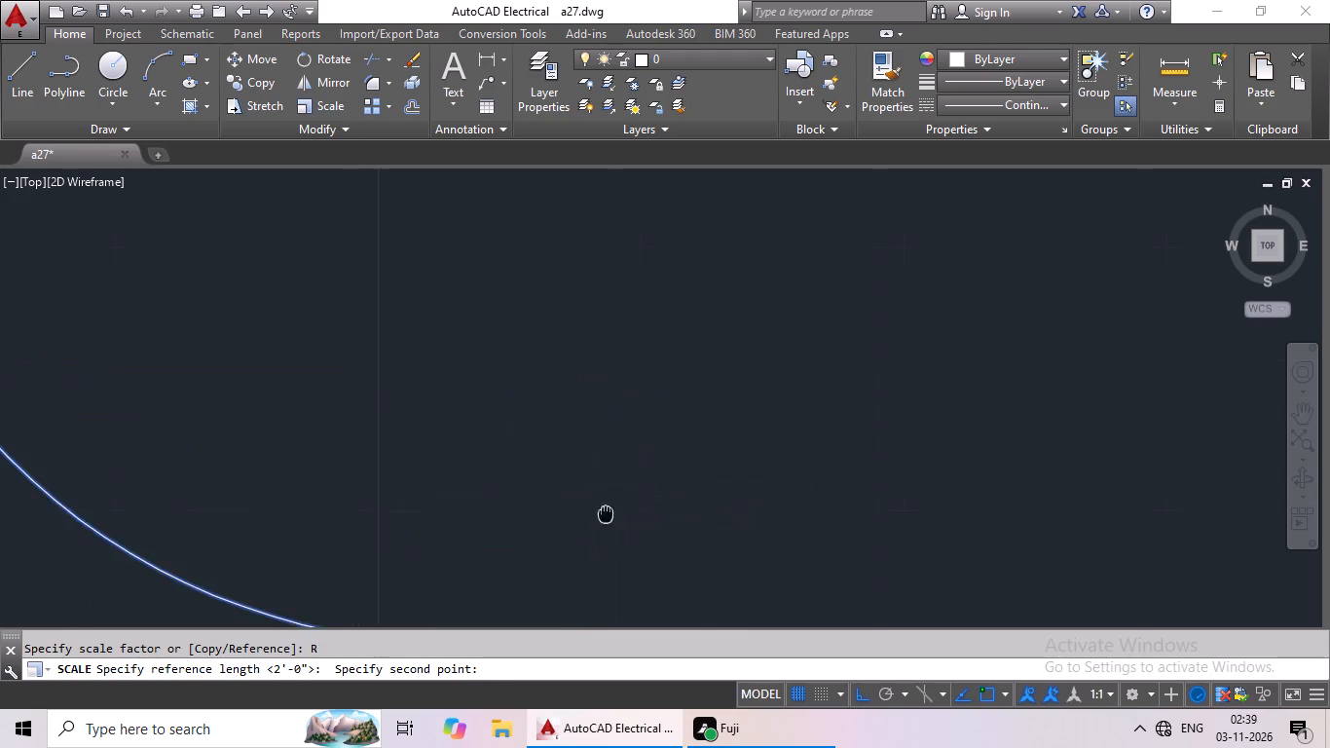
{"action": "scroll", "coordinate": [596, 471], "scroll_direction": "down", "scroll_amount": 2}
{"action": "left_click", "coordinate": [582, 289]}
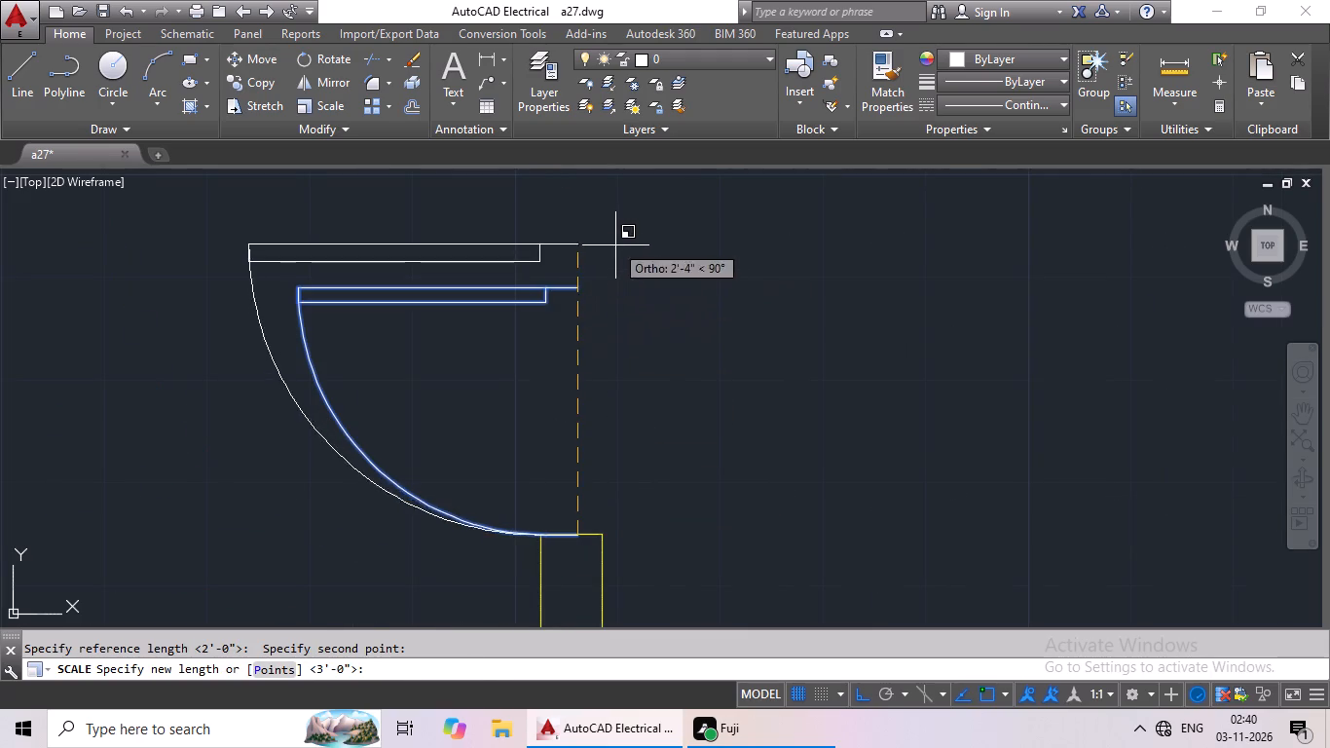
{"action": "middle_click_drag", "start_coordinate": [615, 246], "coordinate": [581, 382]}
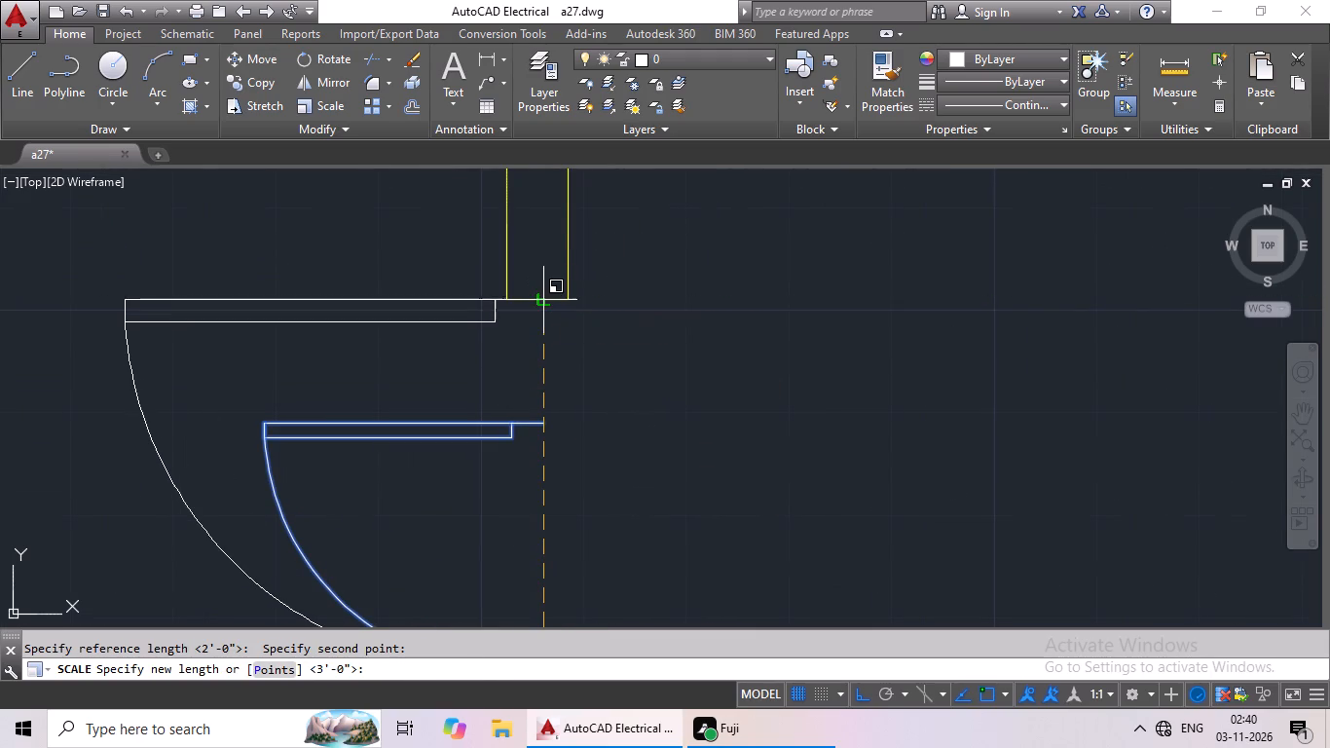
{"action": "left_click", "coordinate": [546, 297]}
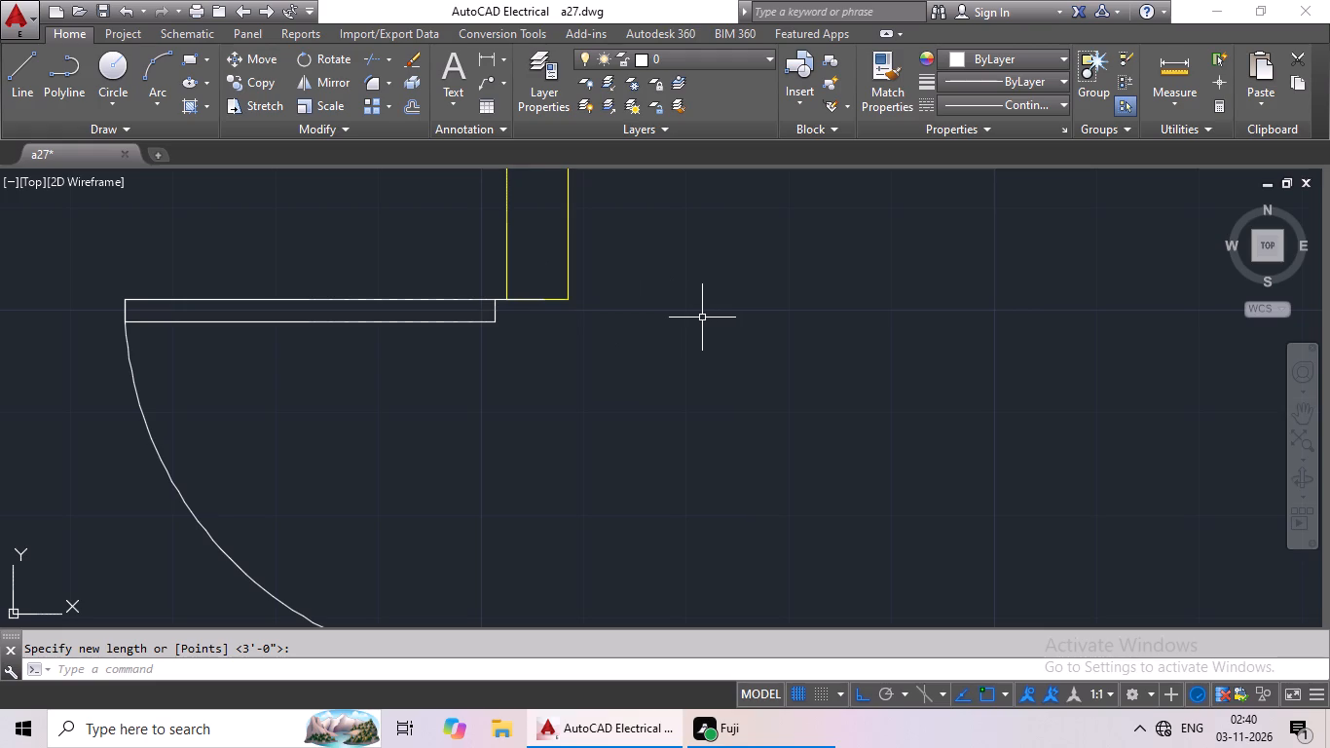
Copy the upper-left toilet's inner door block into the lower-left toilet's opening, with its arc end on the lower jamb.
{"action": "scroll", "coordinate": [1097, 448], "scroll_direction": "down", "scroll_amount": 4}
{"action": "middle_click_drag", "start_coordinate": [1102, 448], "coordinate": [958, 342]}
{"action": "scroll", "coordinate": [934, 355], "scroll_direction": "down", "scroll_amount": 1}
{"action": "middle_click_drag", "start_coordinate": [935, 366], "coordinate": [935, 365]}
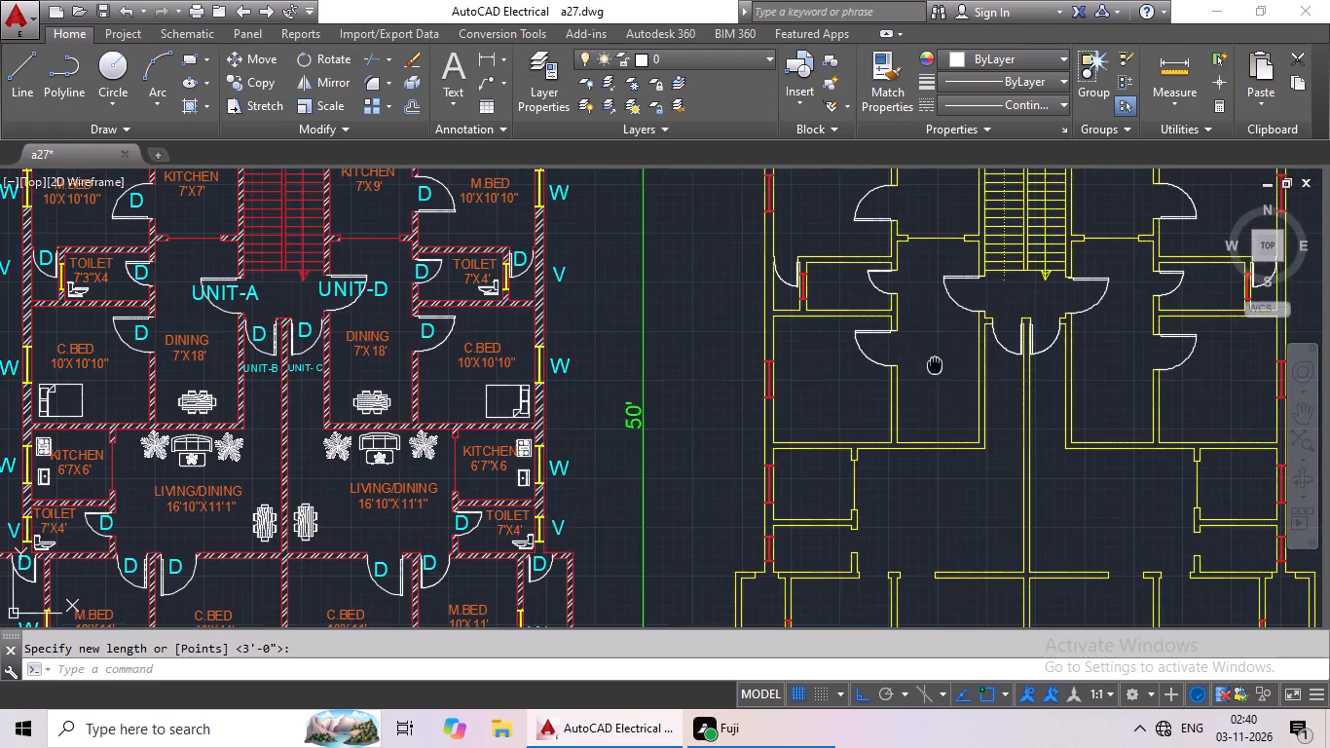
{"action": "middle_click_drag", "start_coordinate": [935, 365], "coordinate": [880, 259]}
{"action": "scroll", "coordinate": [881, 386], "scroll_direction": "down", "scroll_amount": 1}
{"action": "middle_click_drag", "start_coordinate": [887, 390], "coordinate": [813, 428]}
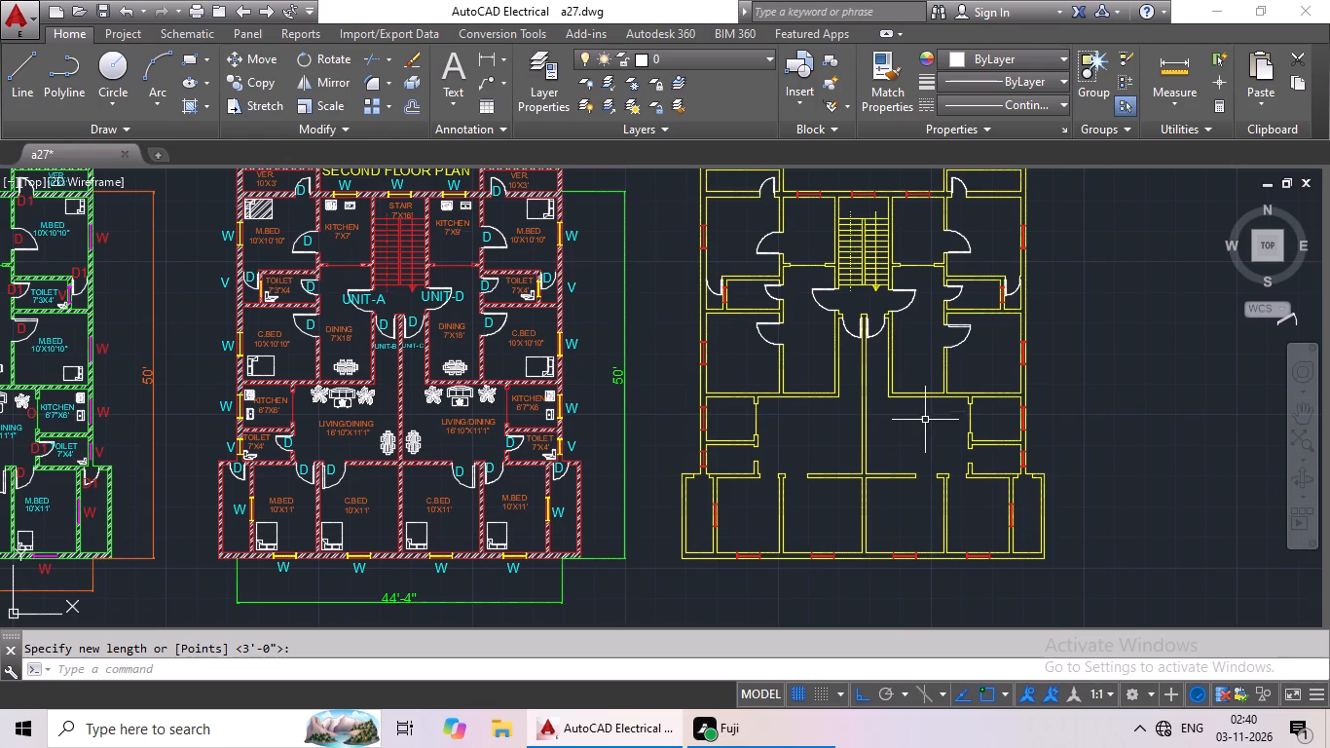
{"action": "middle_click_drag", "start_coordinate": [933, 396], "coordinate": [937, 365]}
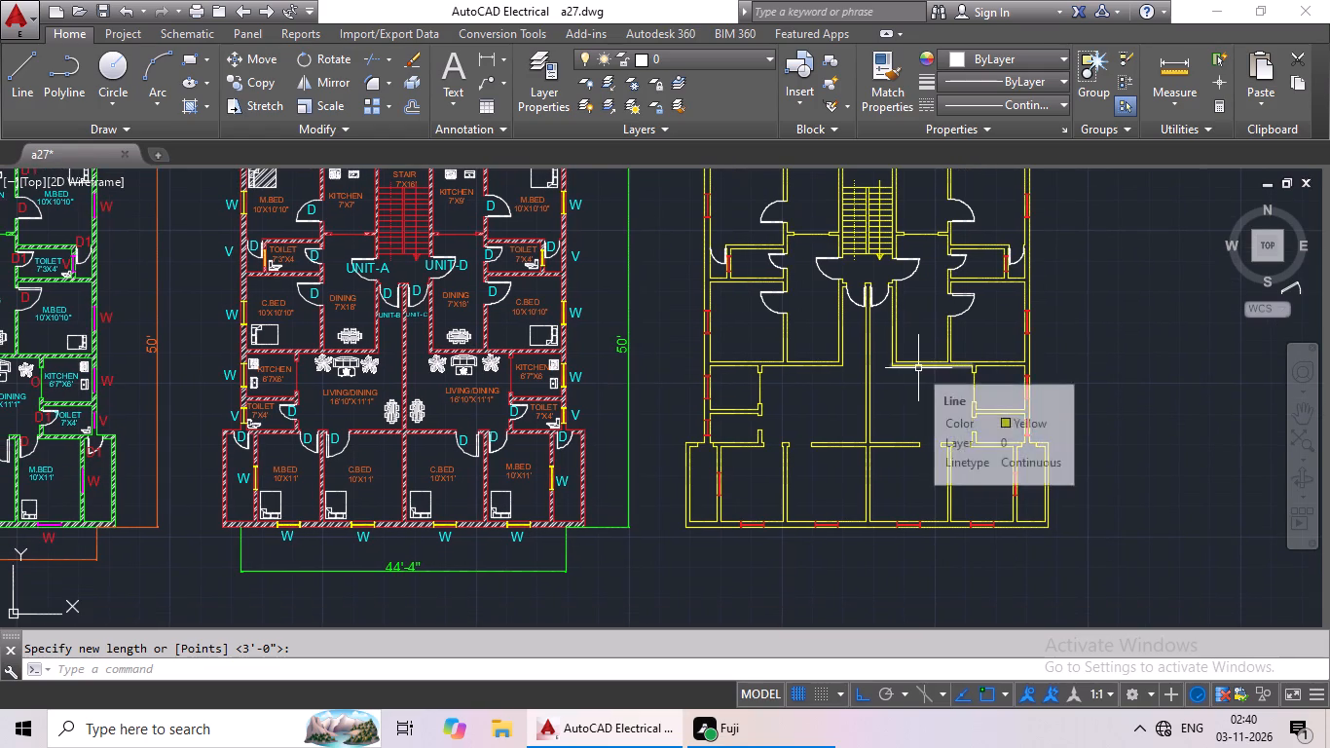
{"action": "middle_click_drag", "start_coordinate": [917, 318], "coordinate": [926, 381]}
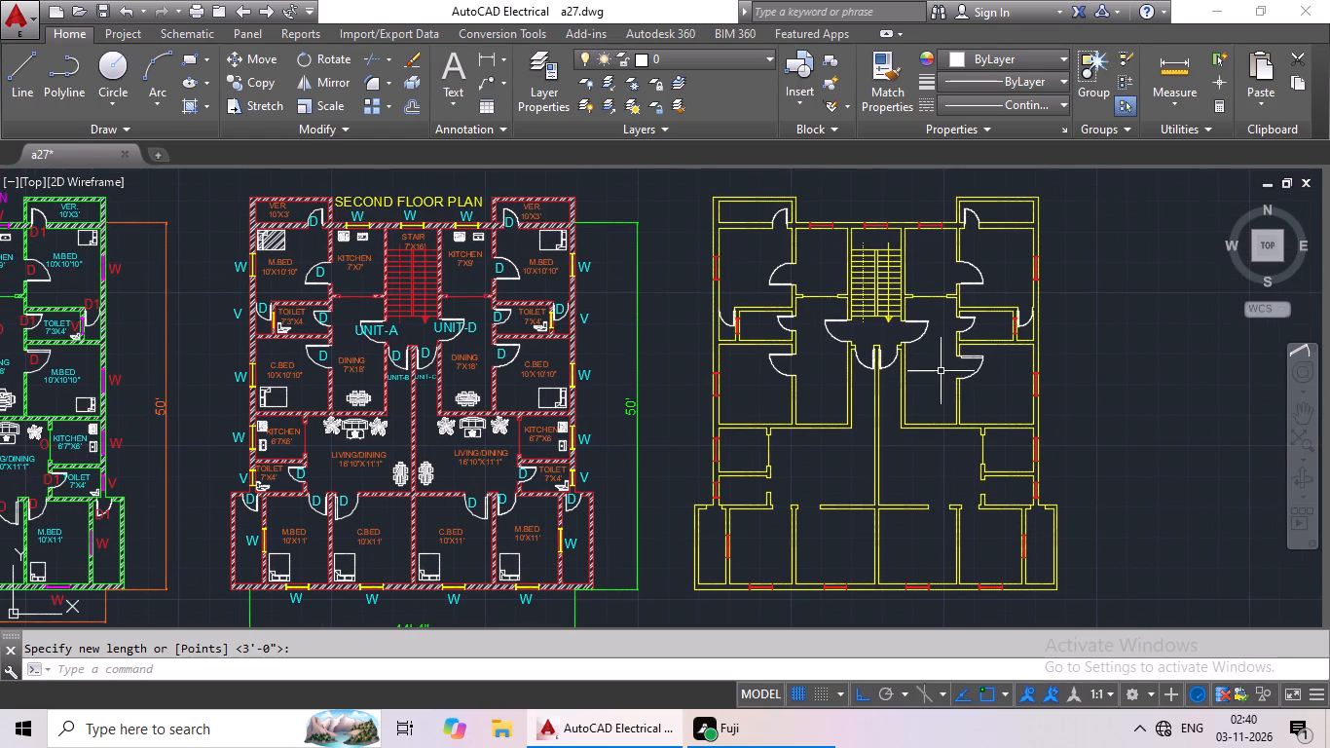
{"action": "left_click", "coordinate": [784, 323]}
{"action": "key", "text": "ctrl+c"}
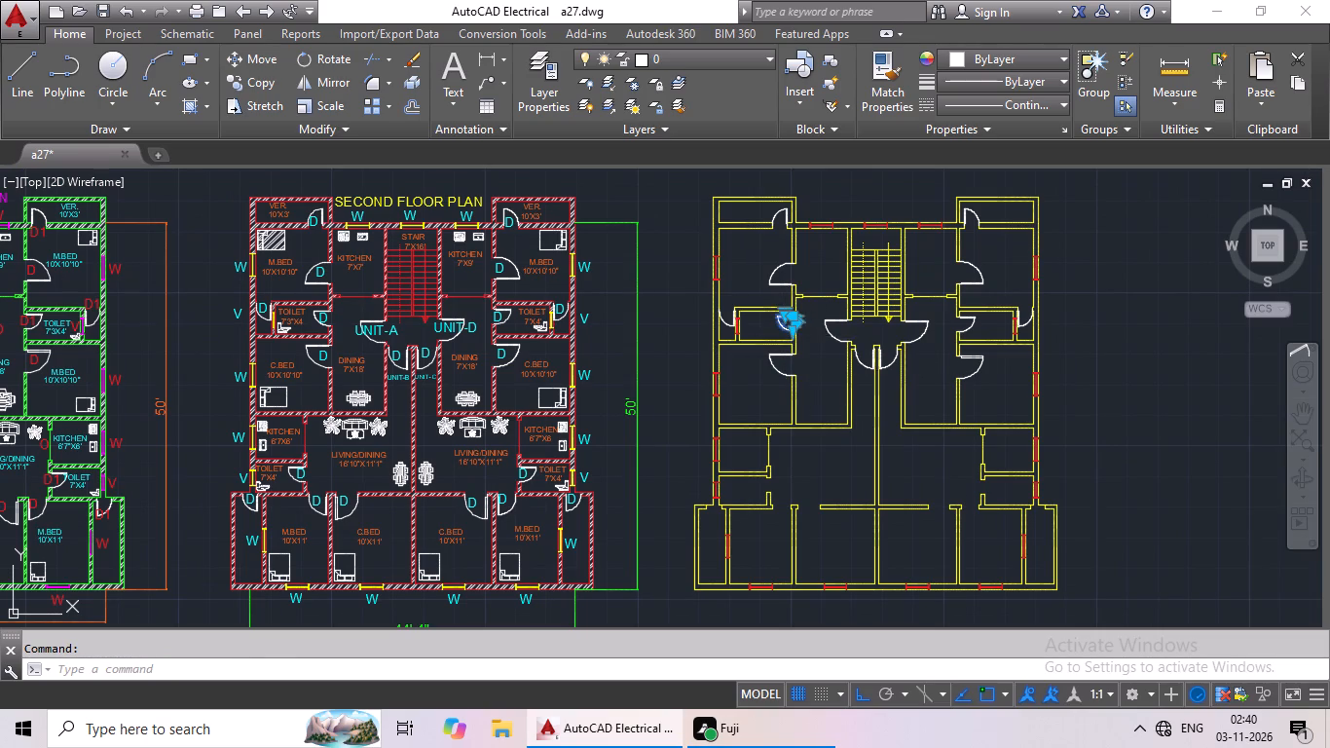
{"action": "key", "text": "ctrl+v"}
{"action": "scroll", "coordinate": [739, 532], "scroll_direction": "up", "scroll_amount": 2}
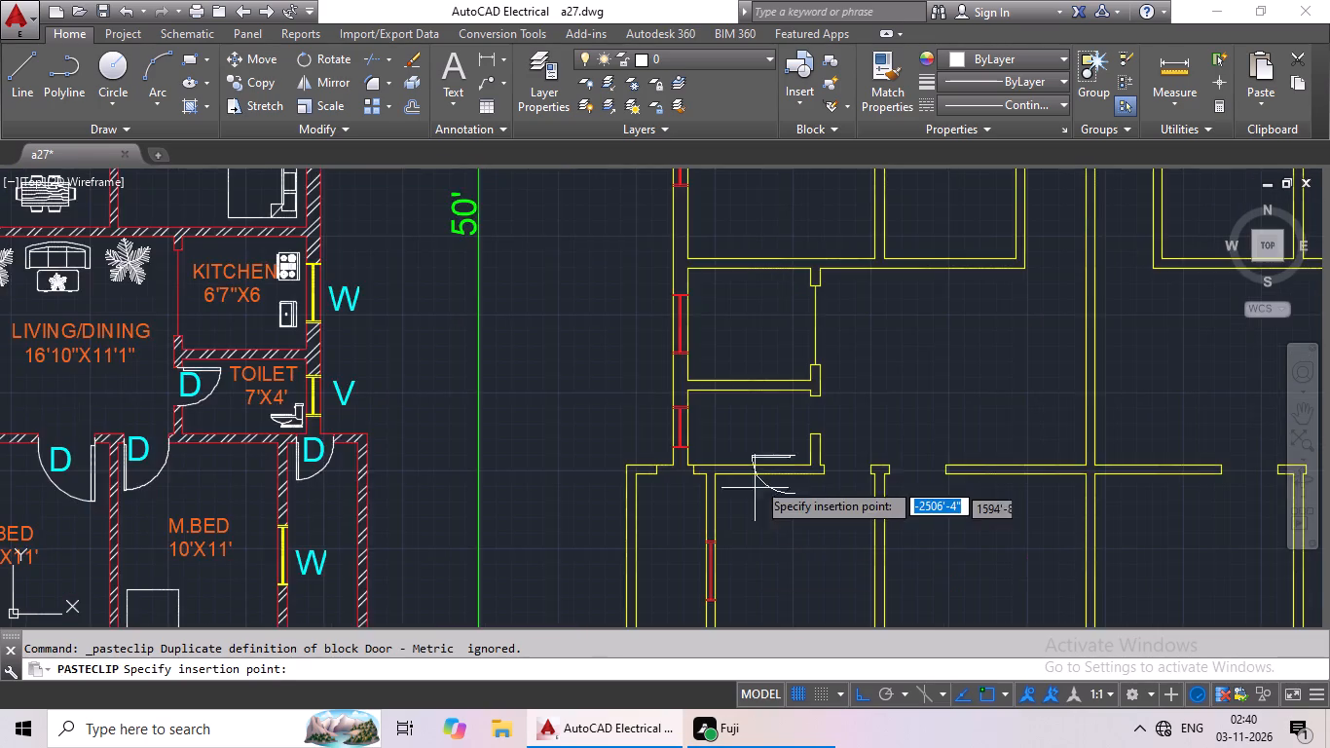
{"action": "scroll", "coordinate": [769, 452], "scroll_direction": "up", "scroll_amount": 4}
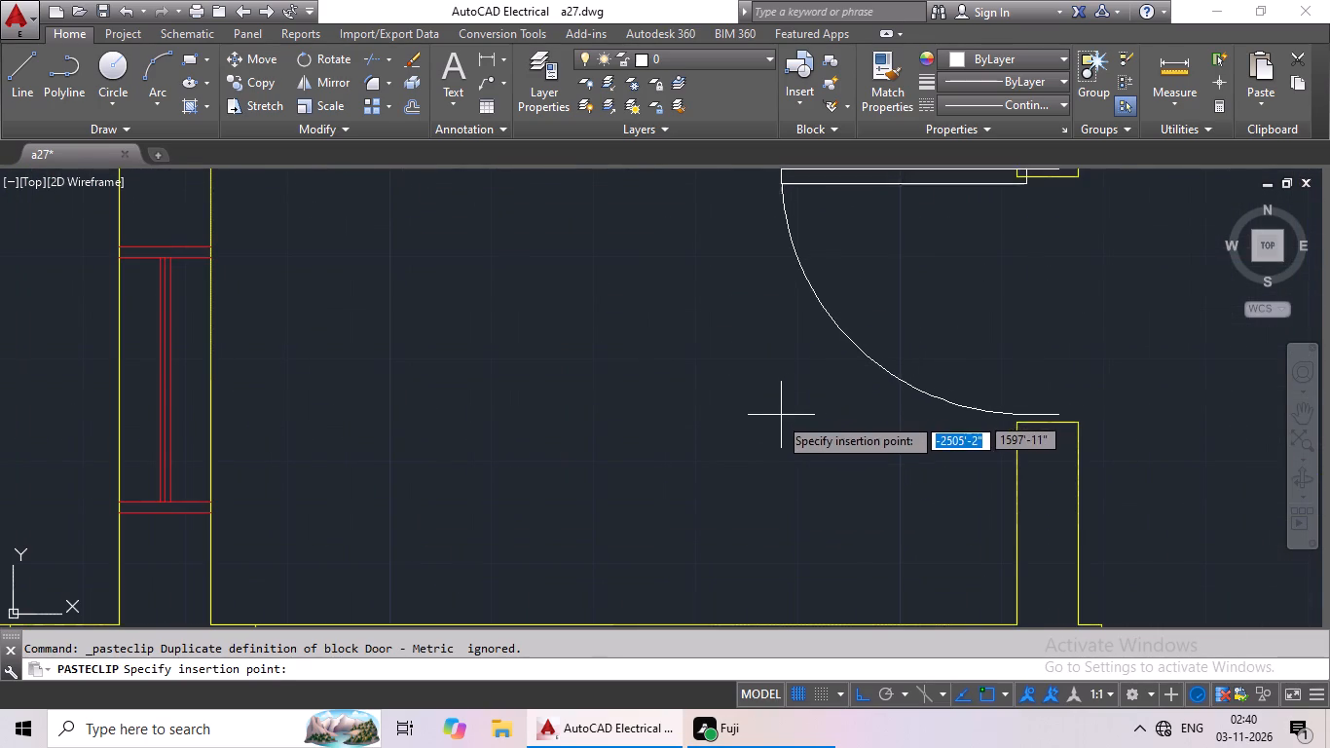
{"action": "left_click", "coordinate": [769, 423]}
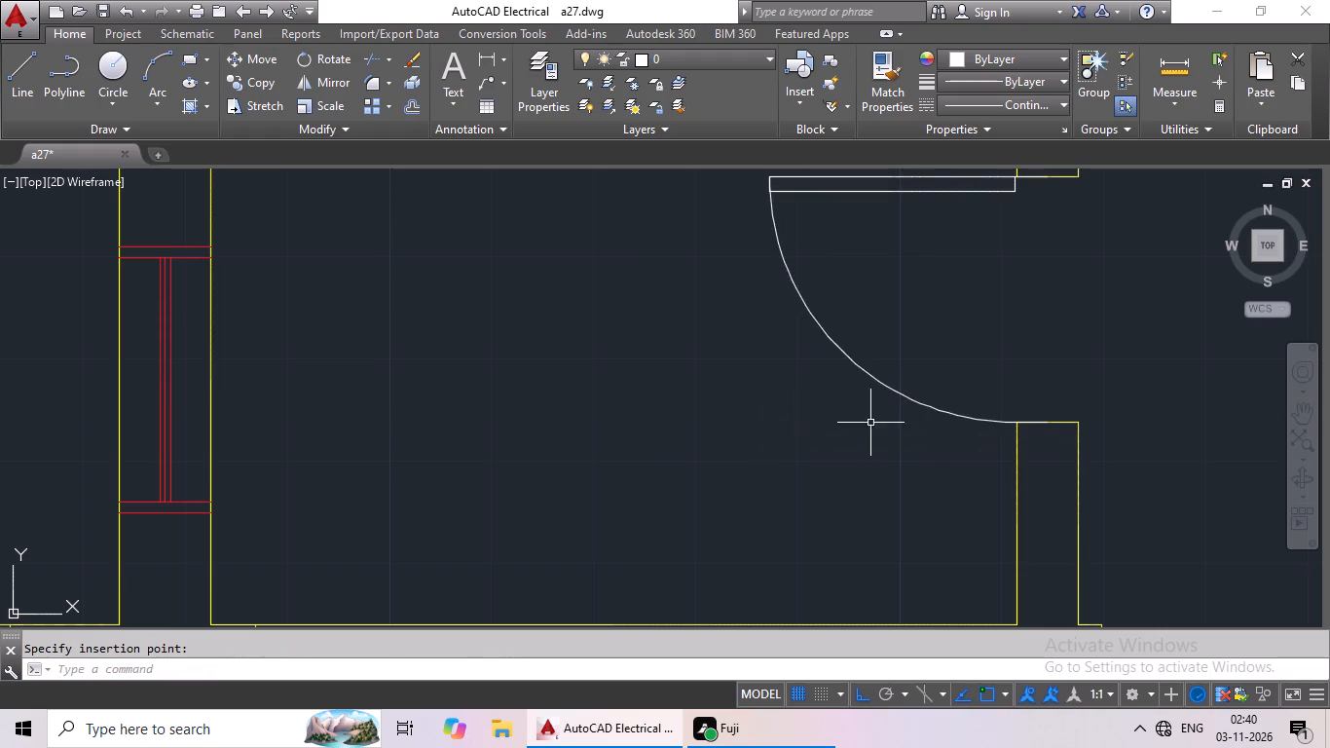
Copy the upper-right toilet's inner door block into the lower-right toilet's opening, with its arc end on the lower jamb.
{"action": "scroll", "coordinate": [952, 403], "scroll_direction": "down", "scroll_amount": 3}
{"action": "middle_click_drag", "start_coordinate": [974, 401], "coordinate": [668, 422]}
{"action": "scroll", "coordinate": [770, 404], "scroll_direction": "down", "scroll_amount": 2}
{"action": "middle_click_drag", "start_coordinate": [813, 401], "coordinate": [655, 476]}
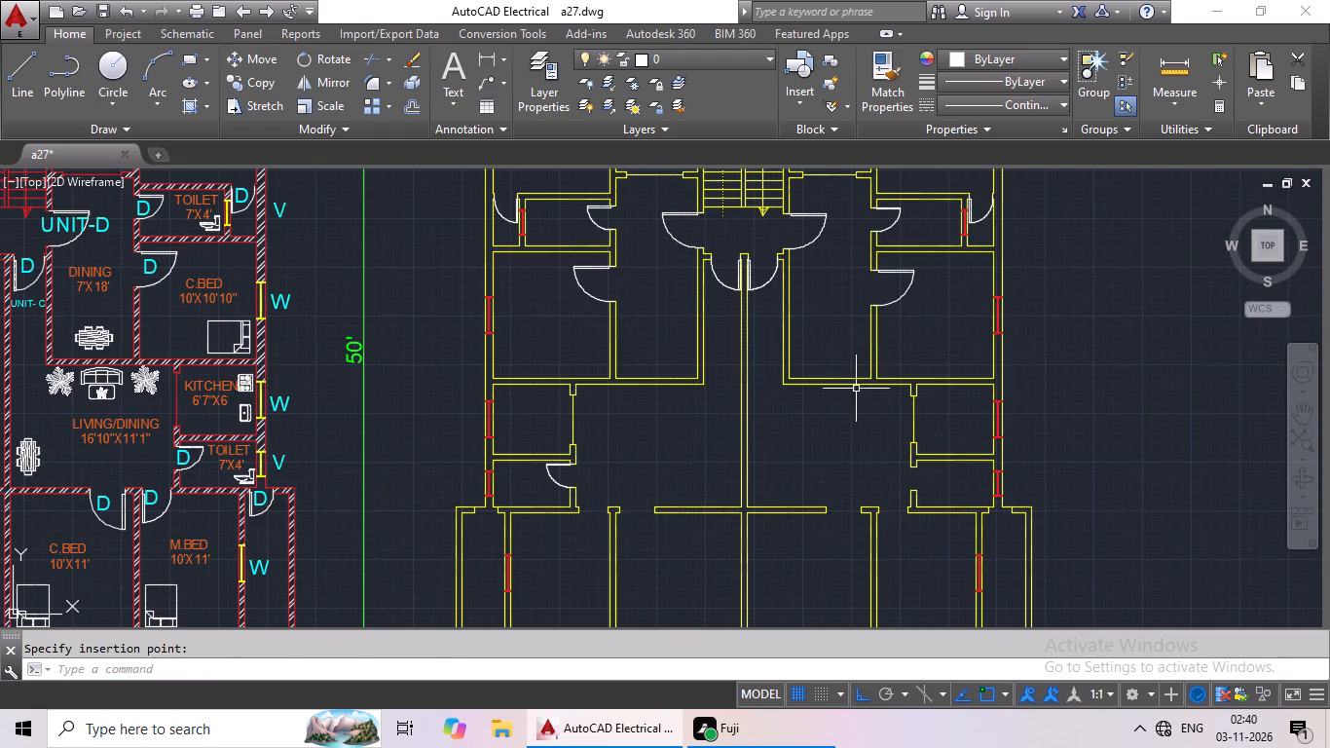
{"action": "left_click", "coordinate": [888, 225]}
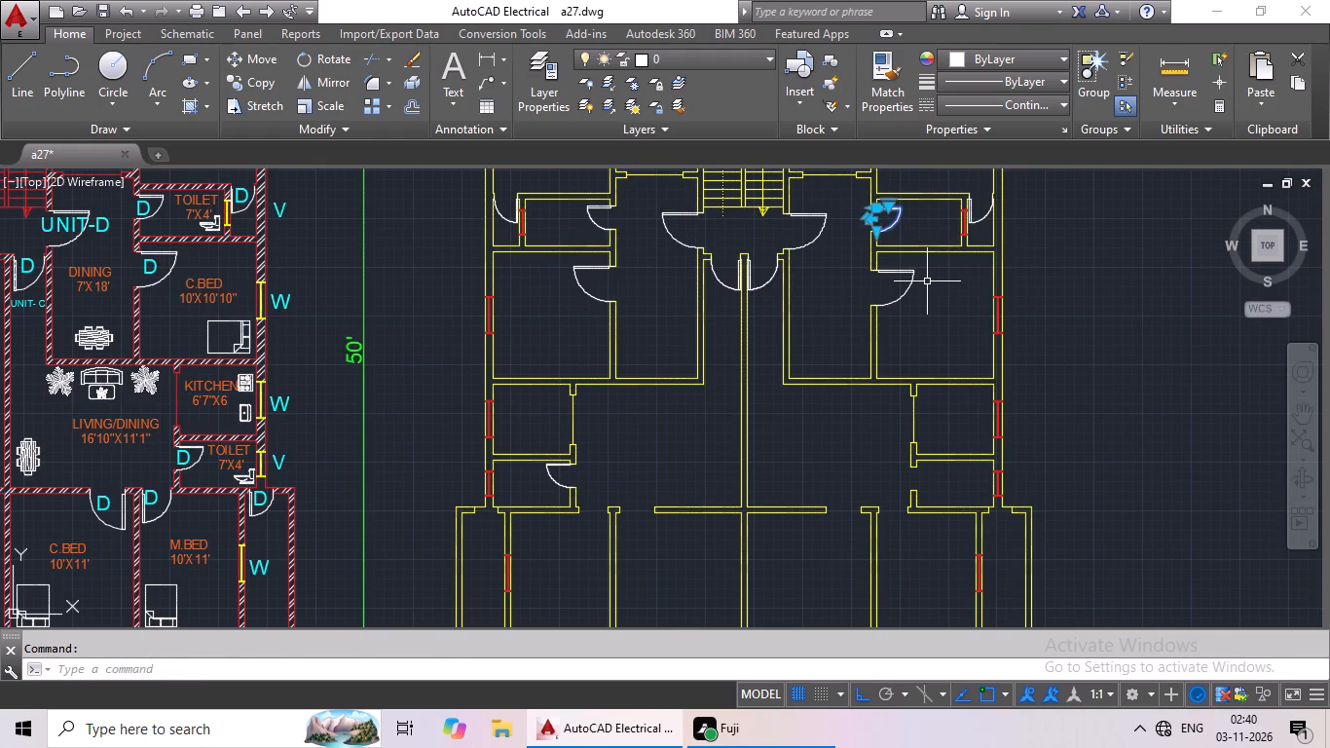
{"action": "key", "text": "ctrl+c"}
{"action": "key", "text": "ctrl+v"}
{"action": "scroll", "coordinate": [939, 490], "scroll_direction": "up", "scroll_amount": 3}
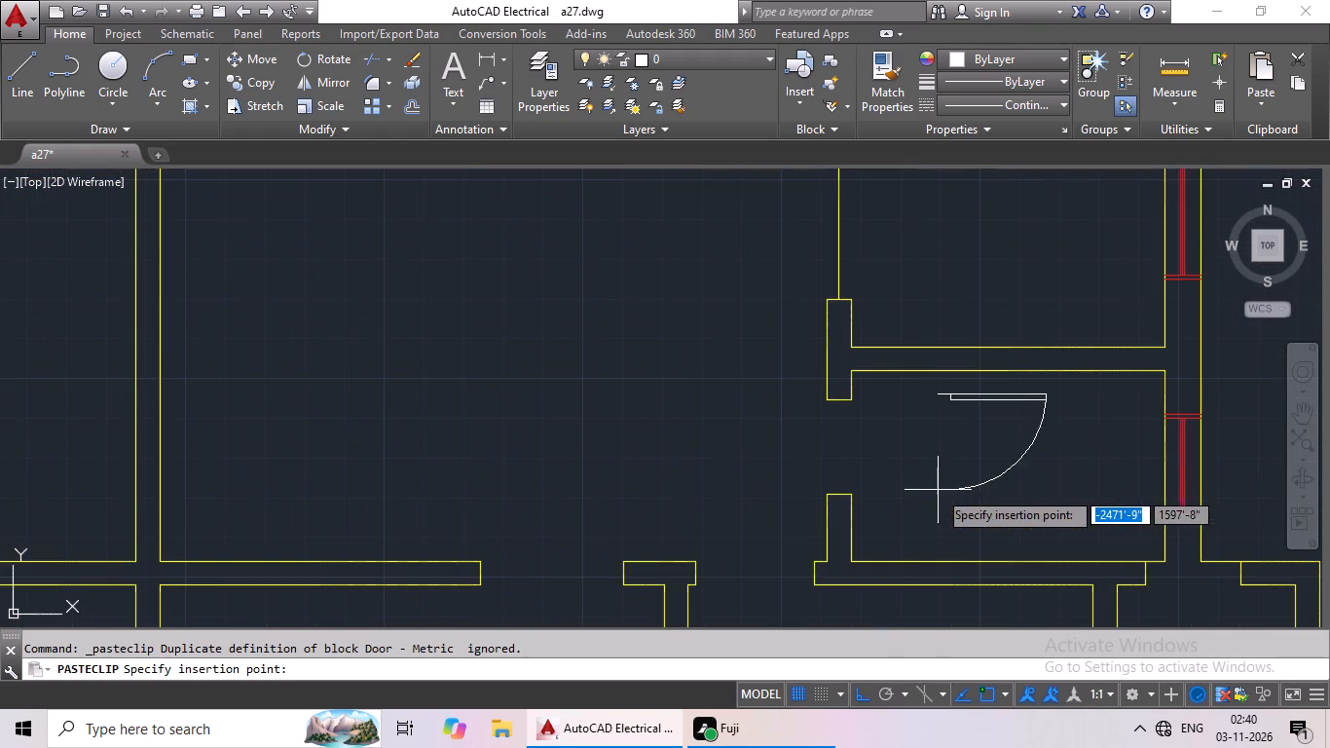
{"action": "scroll", "coordinate": [899, 504], "scroll_direction": "up", "scroll_amount": 1}
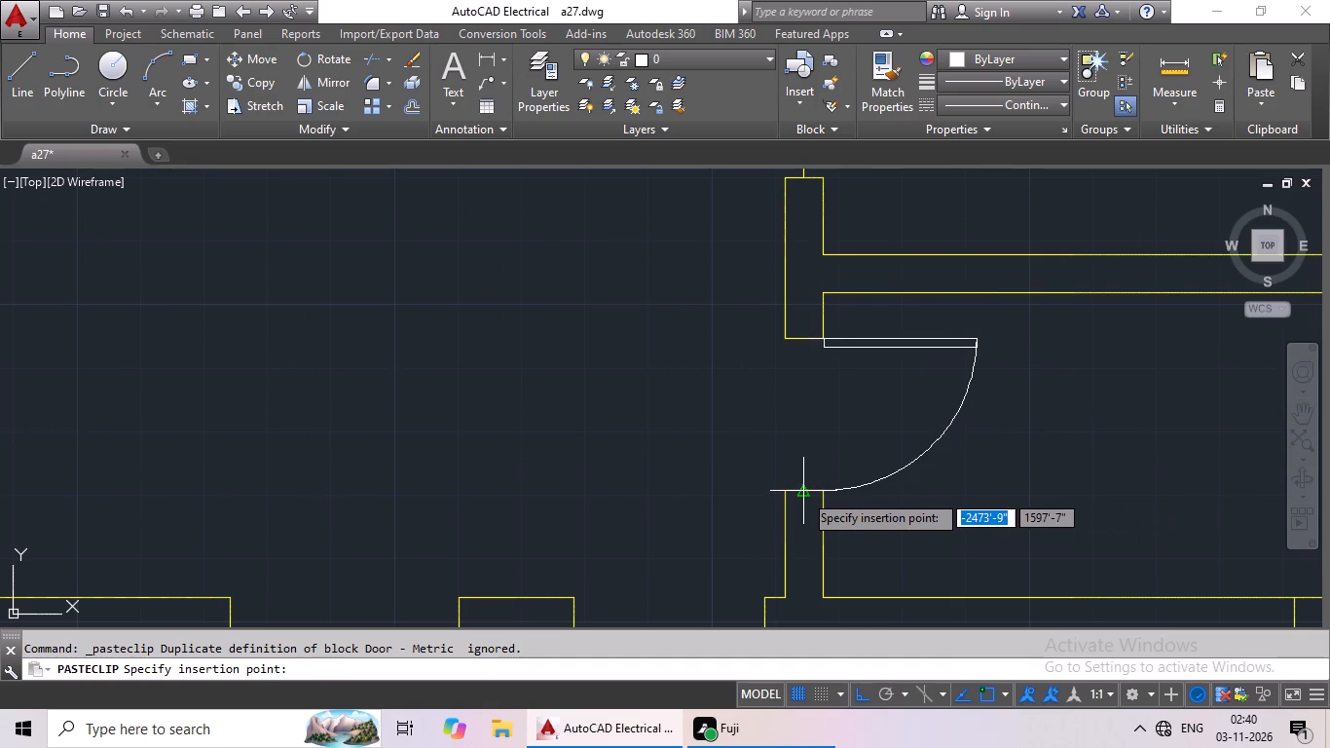
{"action": "left_click", "coordinate": [803, 493]}
Copy the upper-left toilet's outer door block into the opening of the narrow lower-left space beside M.BED, fitting it between the jambs.
{"action": "scroll", "coordinate": [916, 476], "scroll_direction": "down", "scroll_amount": 2}
{"action": "middle_click_drag", "start_coordinate": [930, 485], "coordinate": [1016, 339]}
{"action": "scroll", "coordinate": [999, 364], "scroll_direction": "down", "scroll_amount": 2}
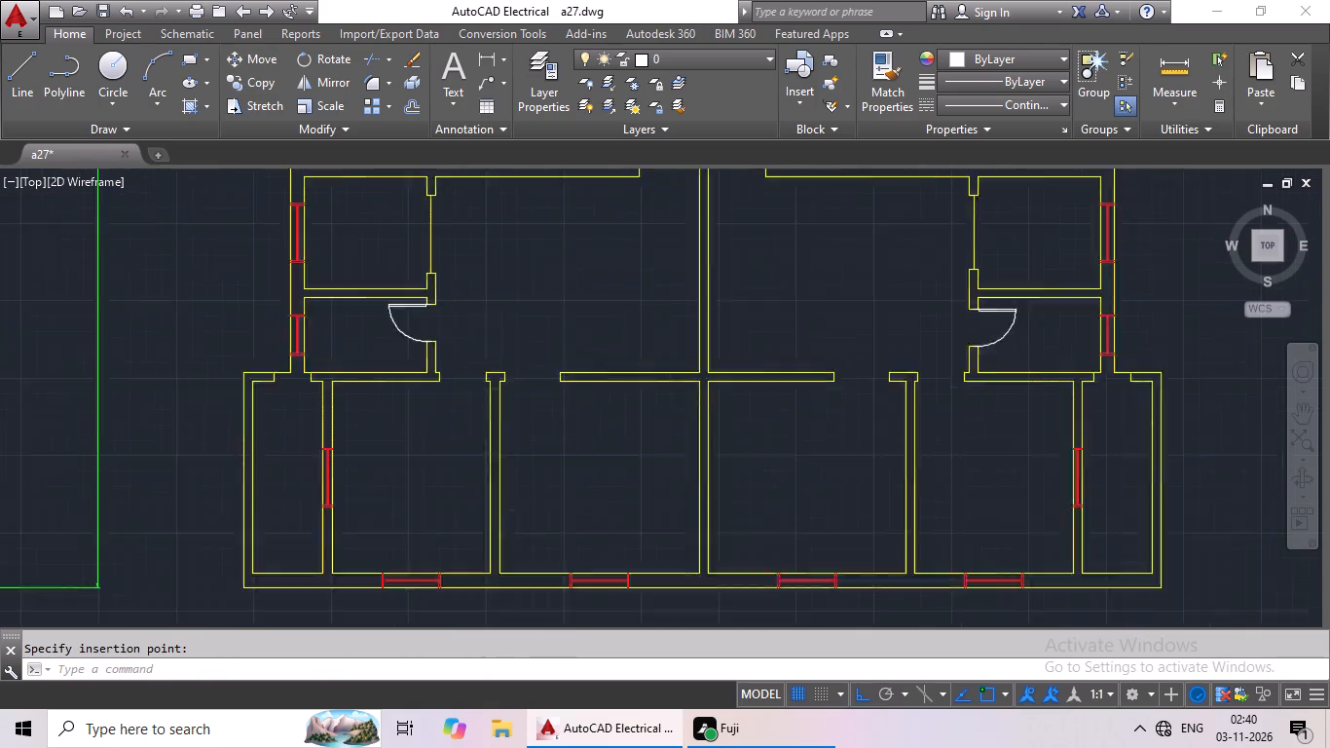
{"action": "middle_click_drag", "start_coordinate": [889, 420], "coordinate": [1019, 479]}
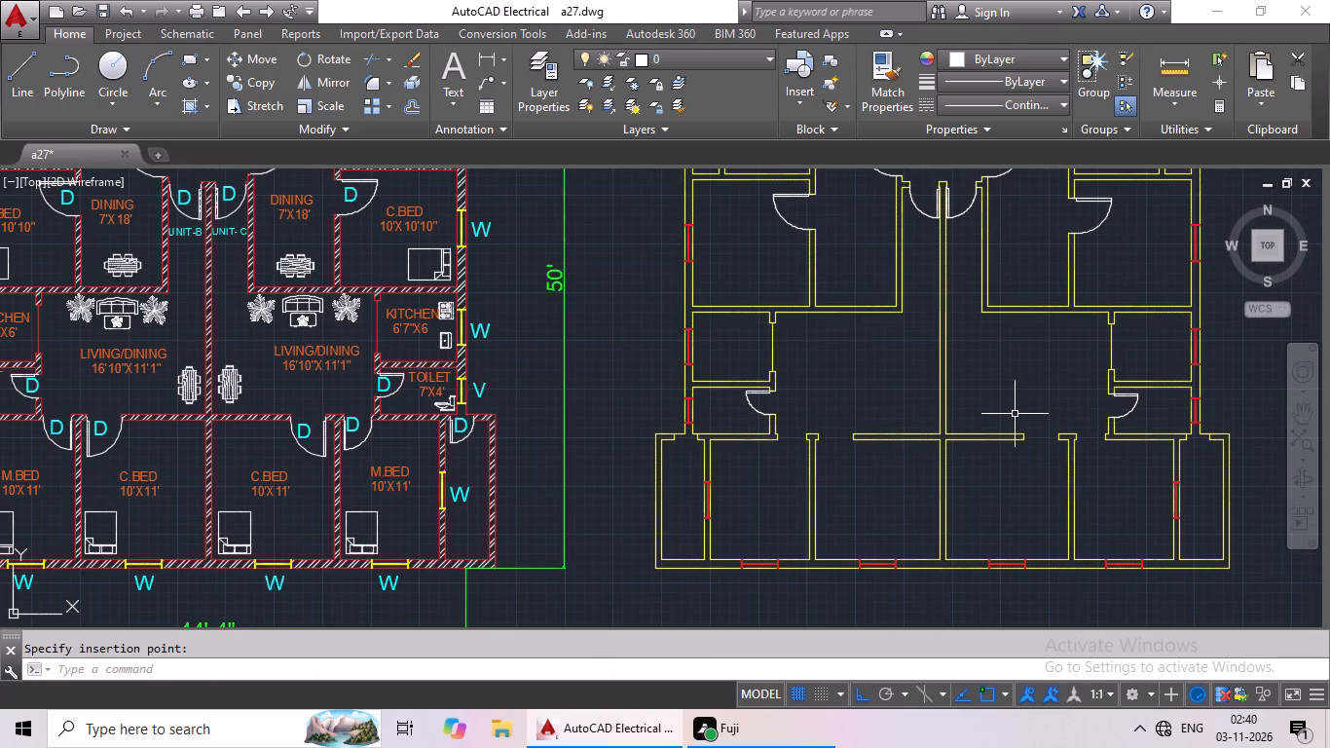
{"action": "middle_click_drag", "start_coordinate": [1016, 393], "coordinate": [1041, 461]}
{"action": "scroll", "coordinate": [972, 406], "scroll_direction": "down", "scroll_amount": 1}
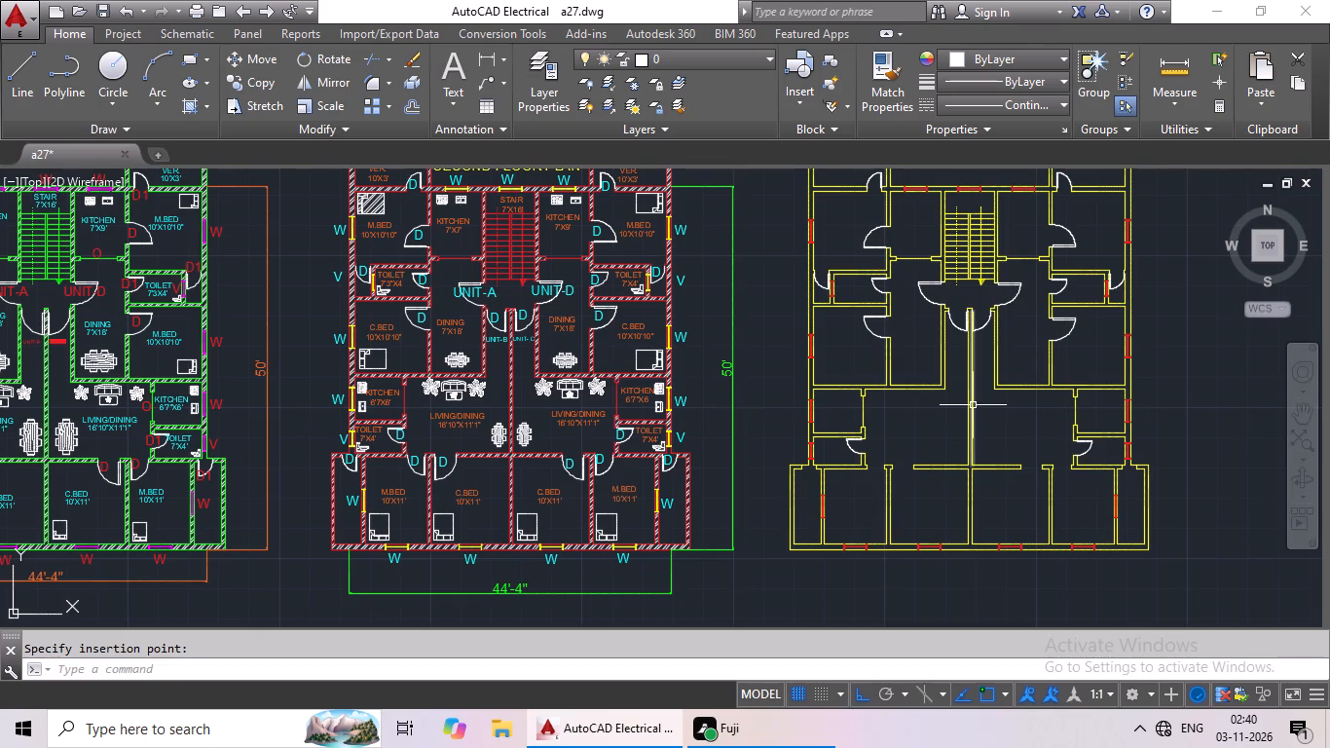
{"action": "left_click", "coordinate": [821, 282]}
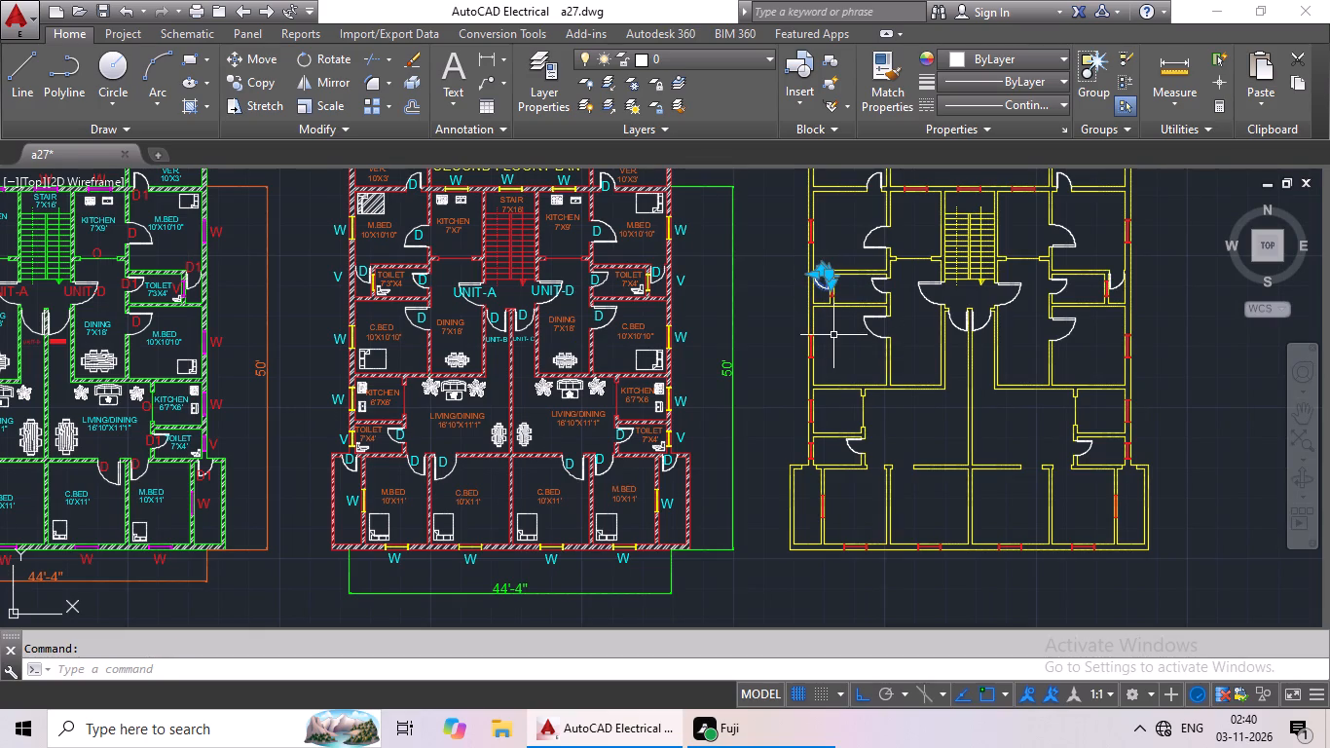
{"action": "key", "text": "ctrl+c"}
{"action": "key", "text": "ctrl+v"}
{"action": "scroll", "coordinate": [809, 496], "scroll_direction": "up", "scroll_amount": 4}
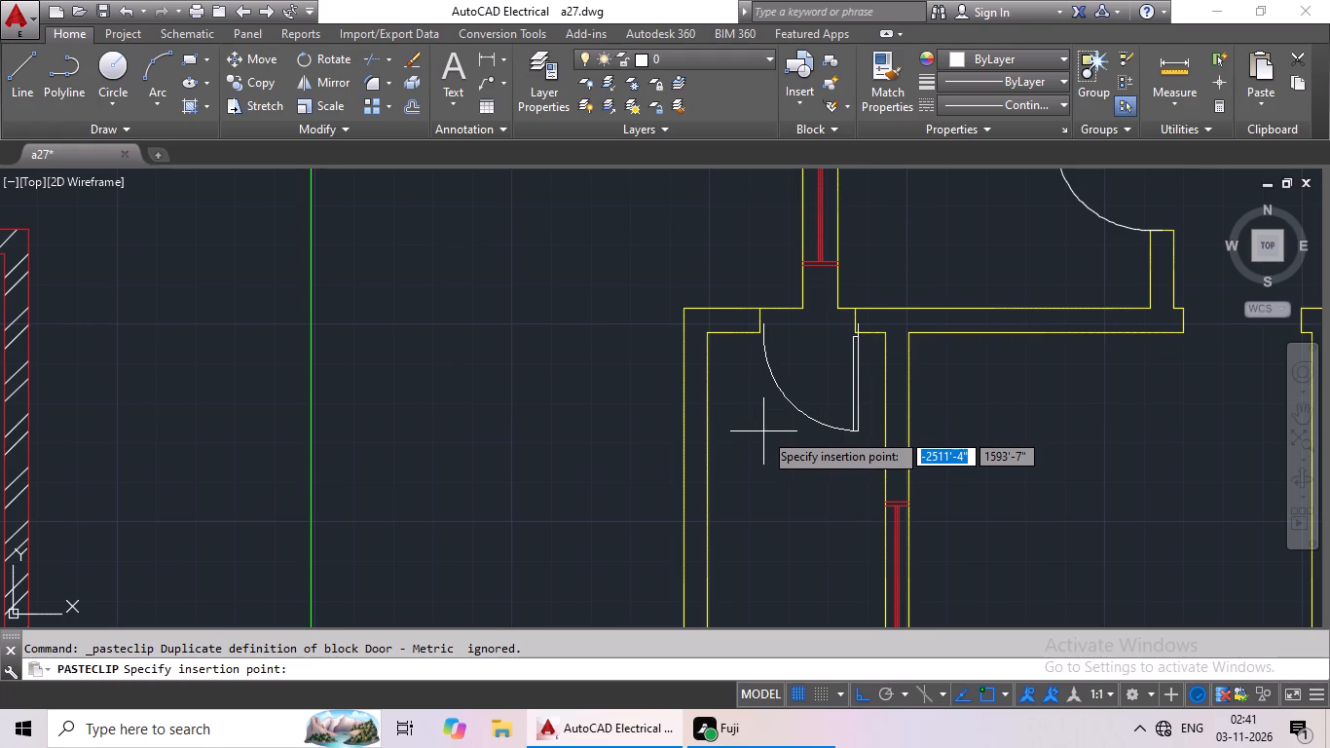
{"action": "scroll", "coordinate": [764, 432], "scroll_direction": "up", "scroll_amount": 2}
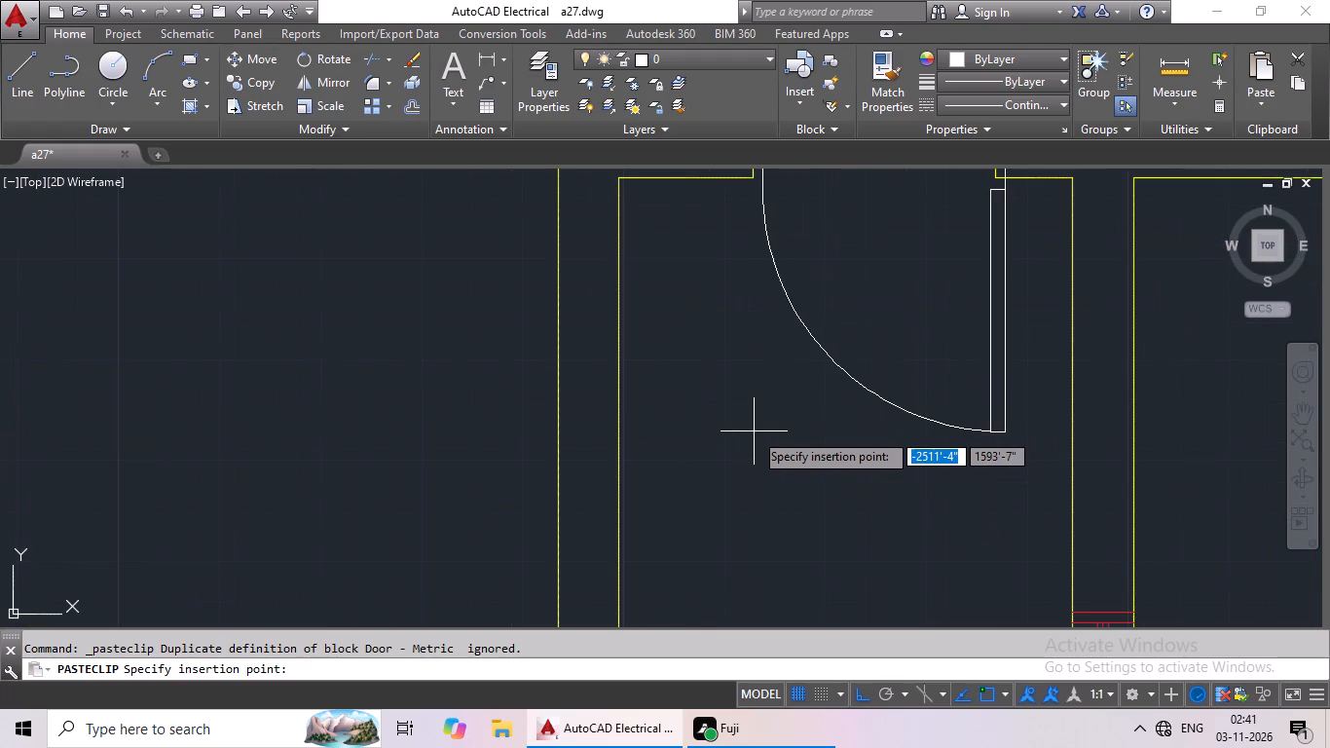
{"action": "middle_click_drag", "start_coordinate": [758, 467], "coordinate": [718, 575]}
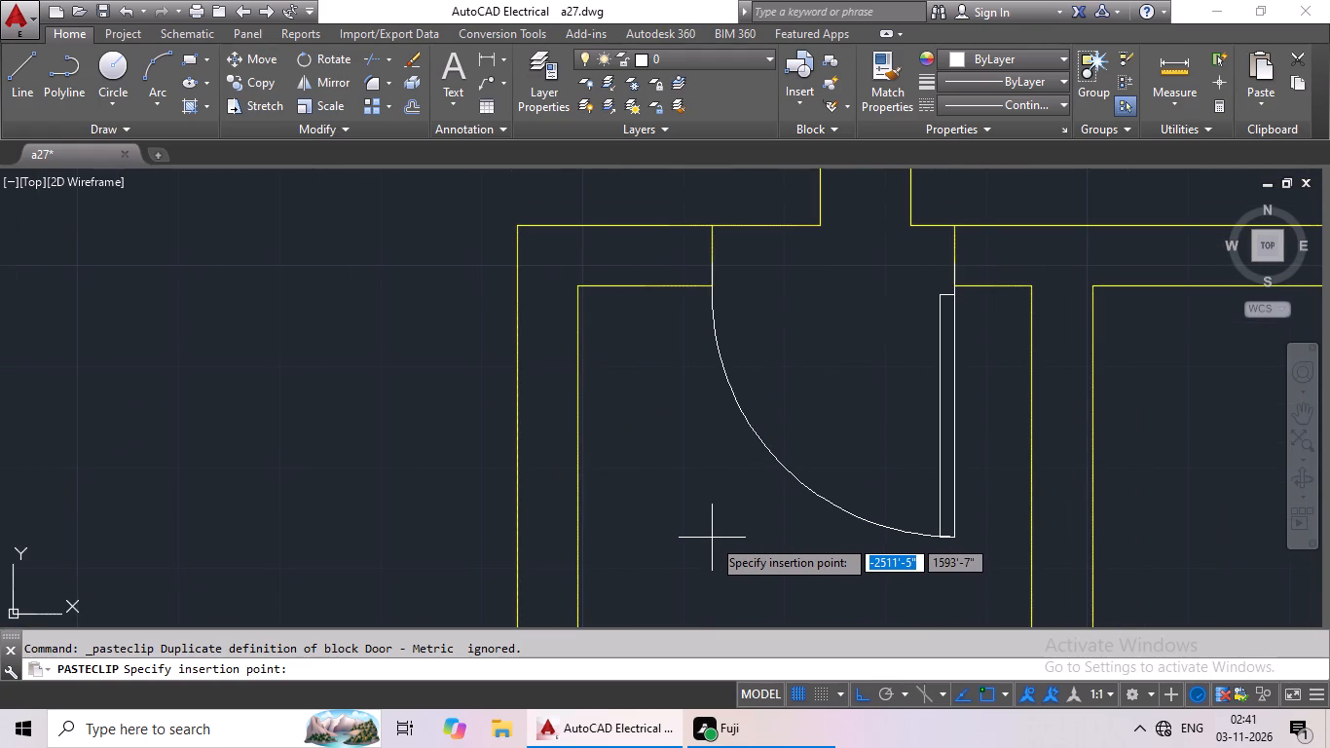
{"action": "left_click", "coordinate": [712, 538]}
Copy the UNIT-B entrance door block into the lower-left M.BED opening, with its leaf at the right jamb.
{"action": "scroll", "coordinate": [865, 479], "scroll_direction": "down", "scroll_amount": 5}
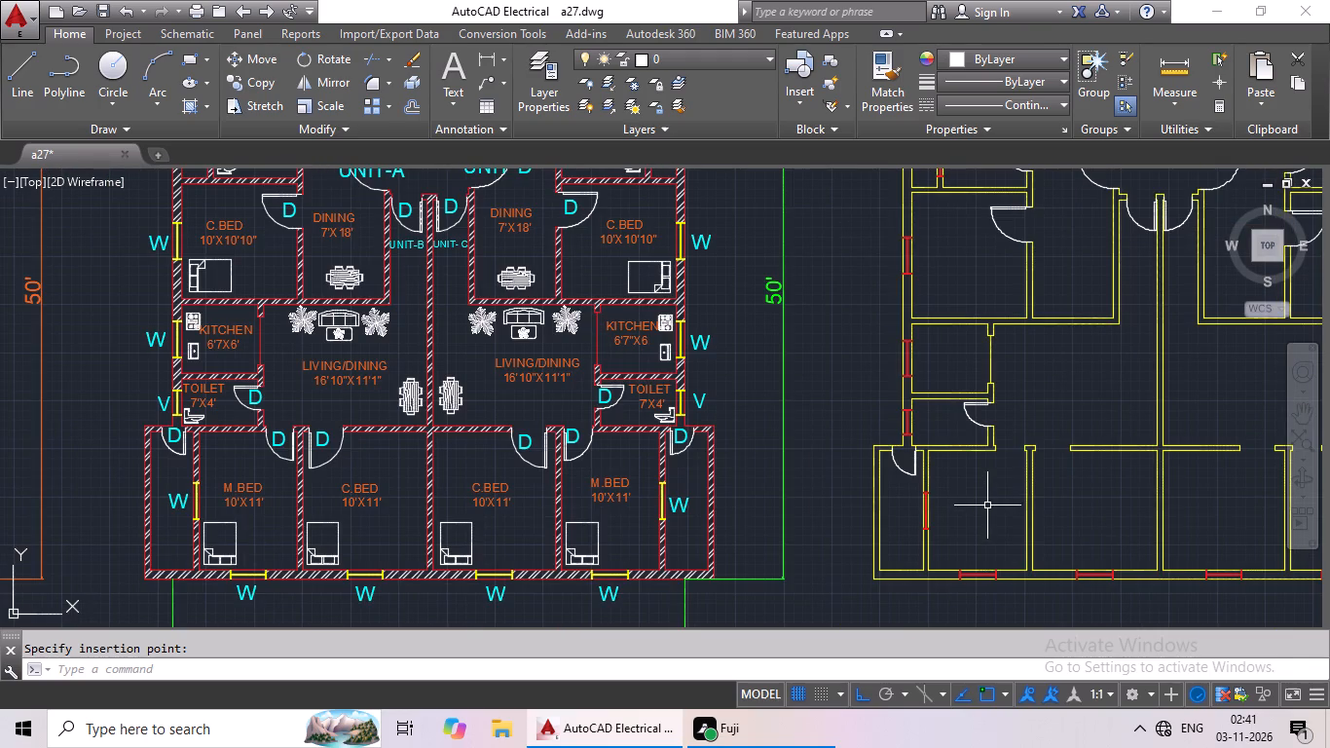
{"action": "middle_click_drag", "start_coordinate": [1047, 380], "coordinate": [982, 430]}
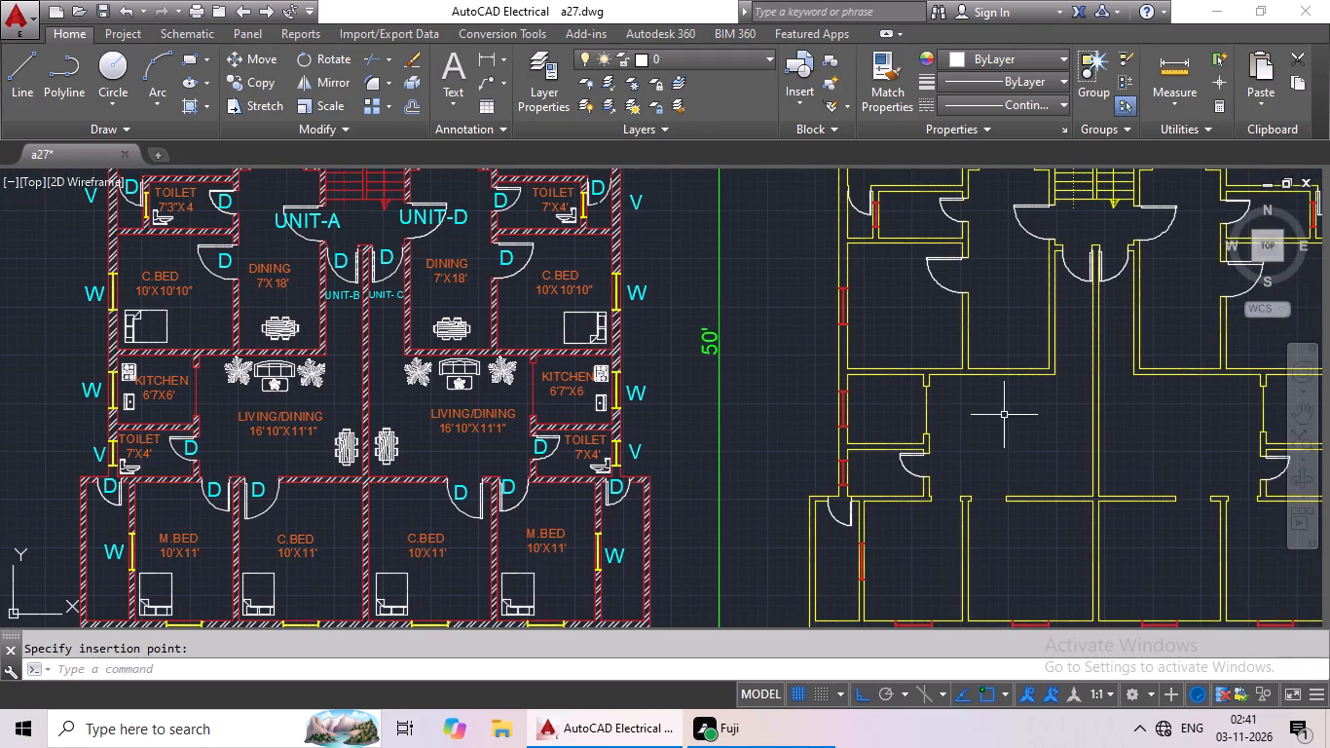
{"action": "left_click", "coordinate": [1068, 265]}
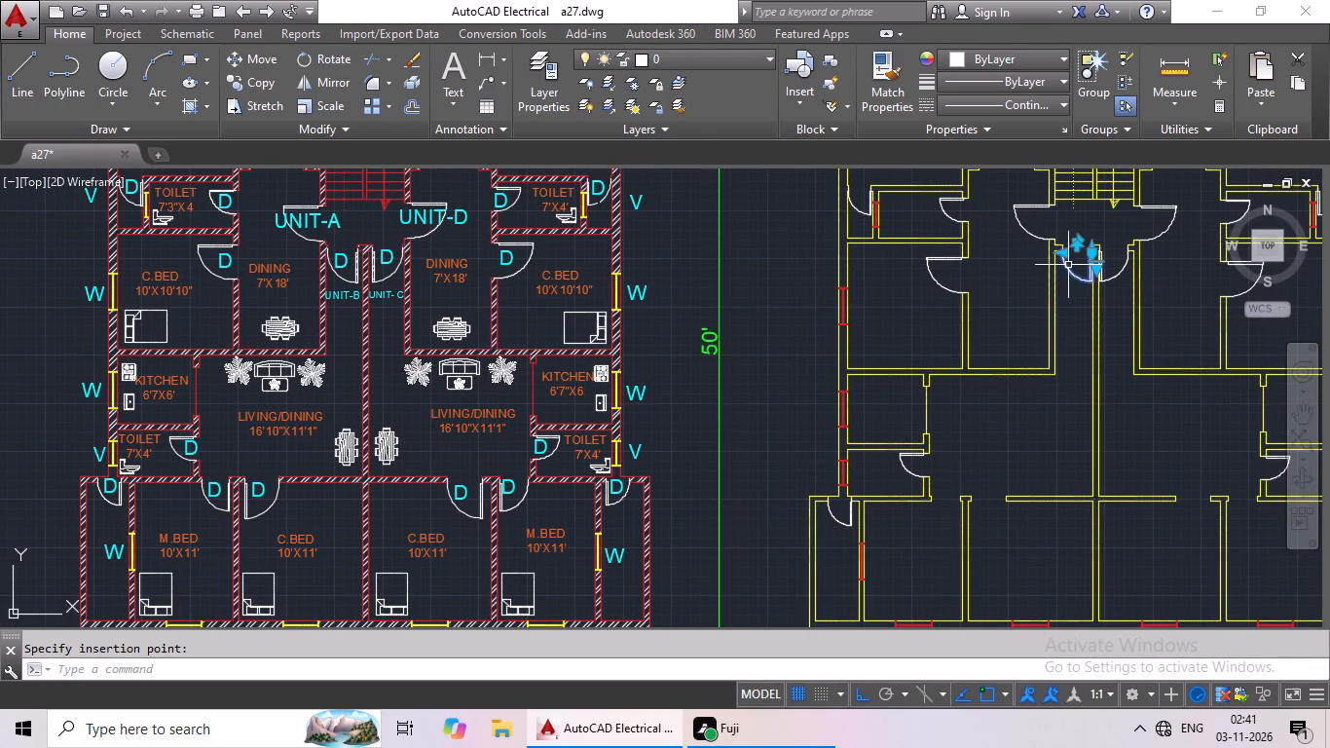
{"action": "key", "text": "ctrl+c"}
{"action": "key", "text": "ctrl+v"}
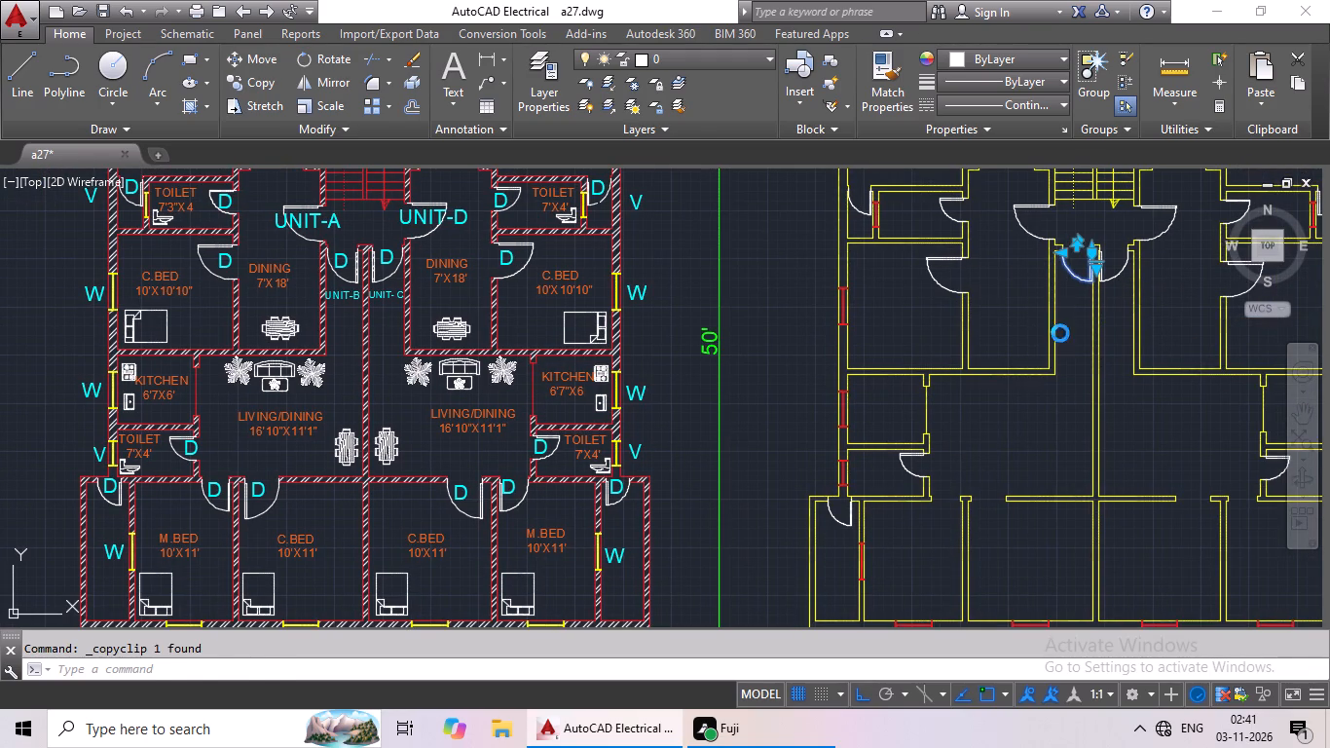
{"action": "scroll", "coordinate": [938, 541], "scroll_direction": "up", "scroll_amount": 3}
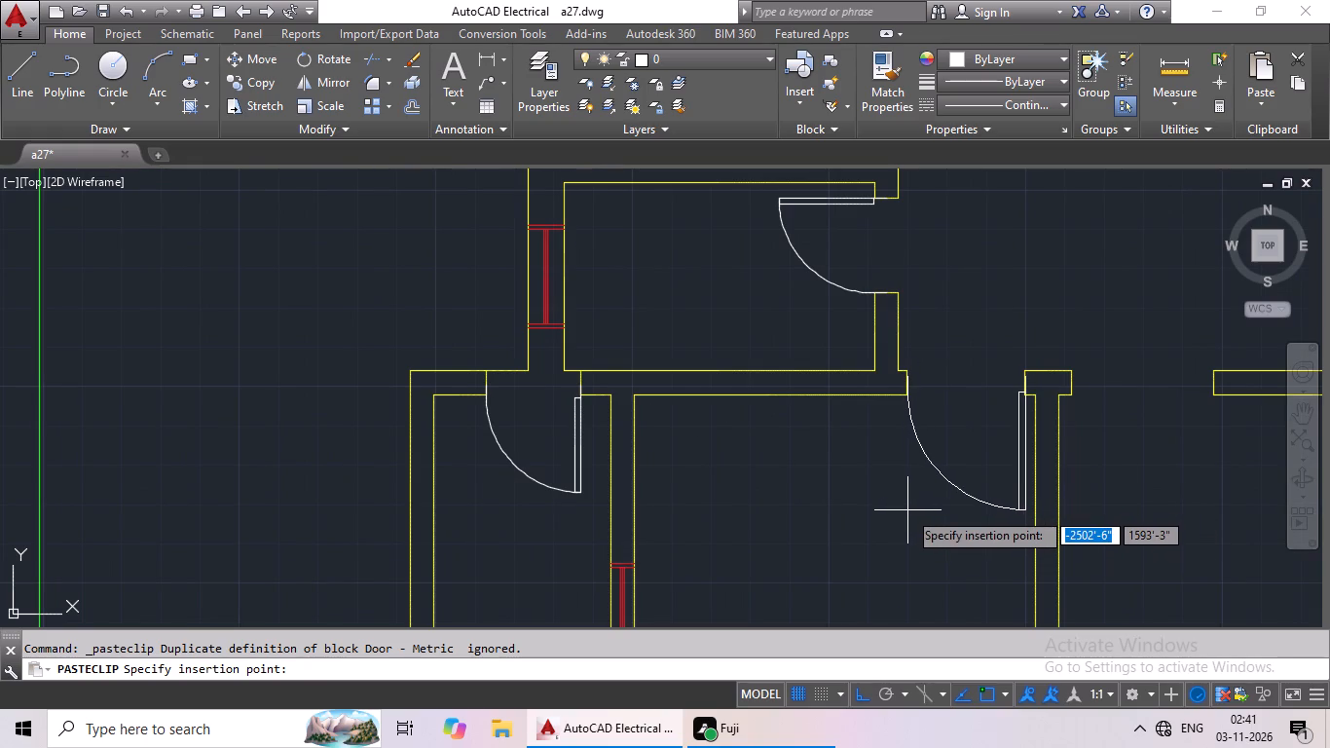
{"action": "left_click", "coordinate": [907, 510]}
Use Stretch to shift the lower-left M.BED door so its hinge end sits on the opening's right jamb.
{"action": "scroll", "coordinate": [1022, 385], "scroll_direction": "up", "scroll_amount": 6}
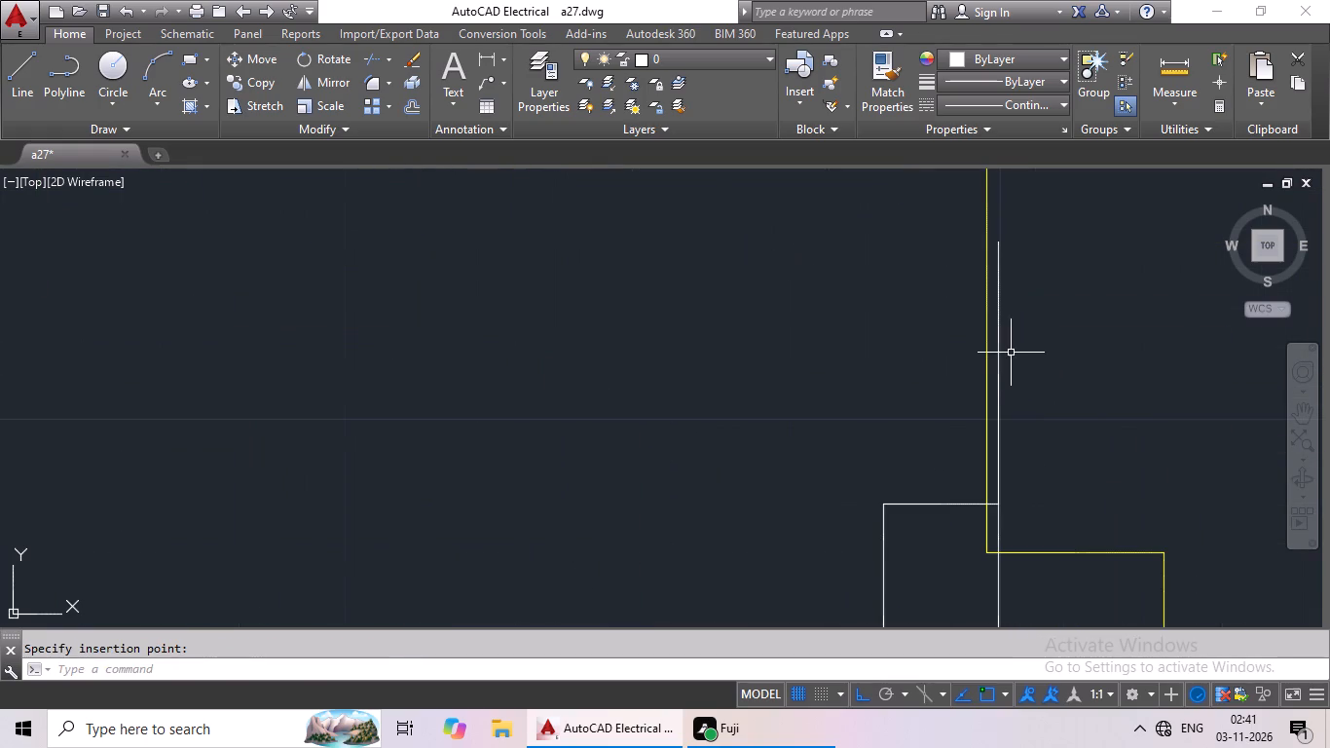
{"action": "left_click", "coordinate": [997, 362]}
{"action": "scroll", "coordinate": [370, 164], "scroll_direction": "down", "scroll_amount": 1}
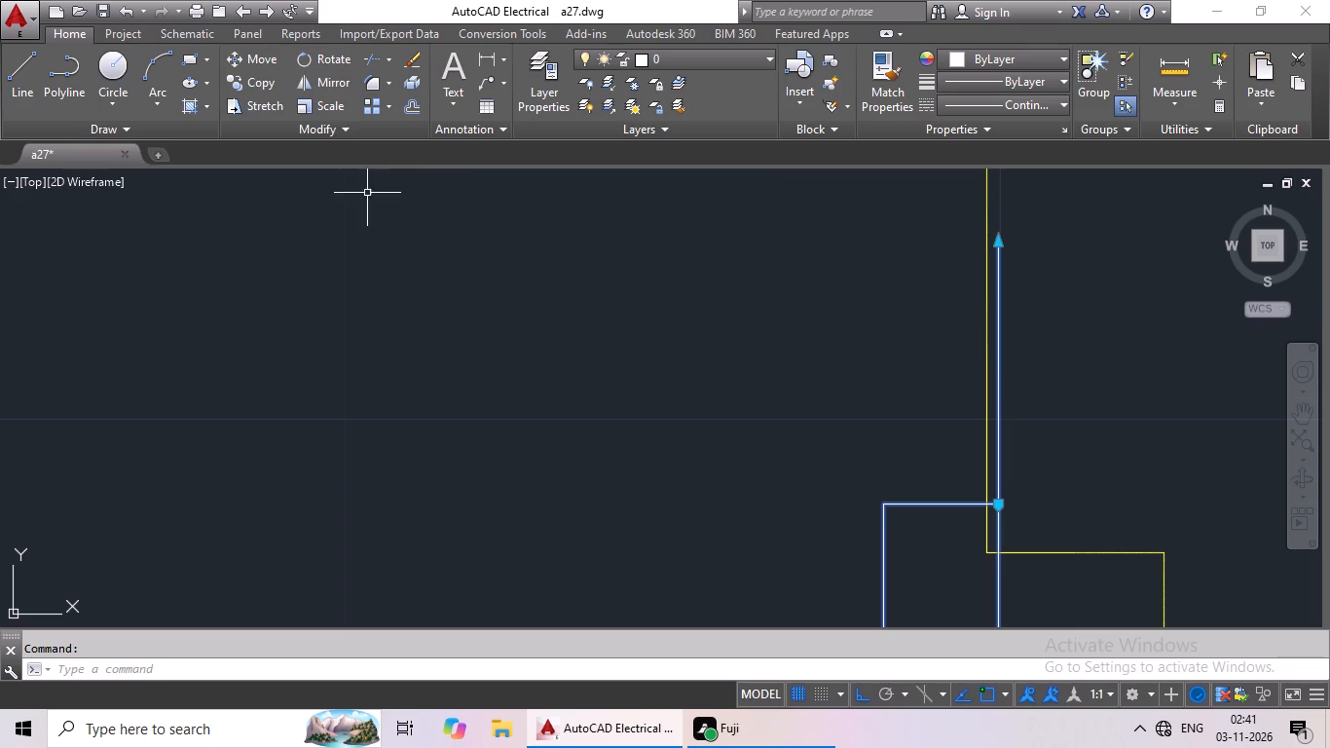
{"action": "scroll", "coordinate": [392, 359], "scroll_direction": "down", "scroll_amount": 3}
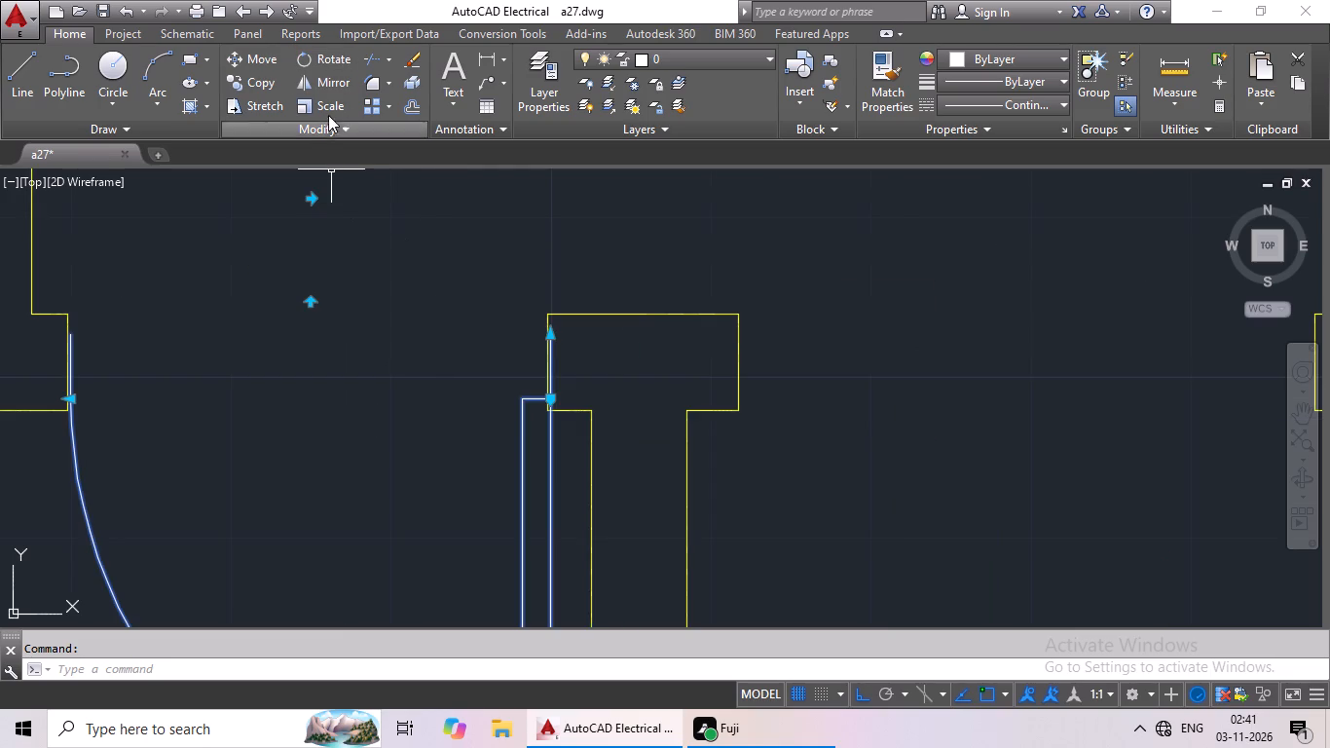
{"action": "left_click", "coordinate": [272, 98]}
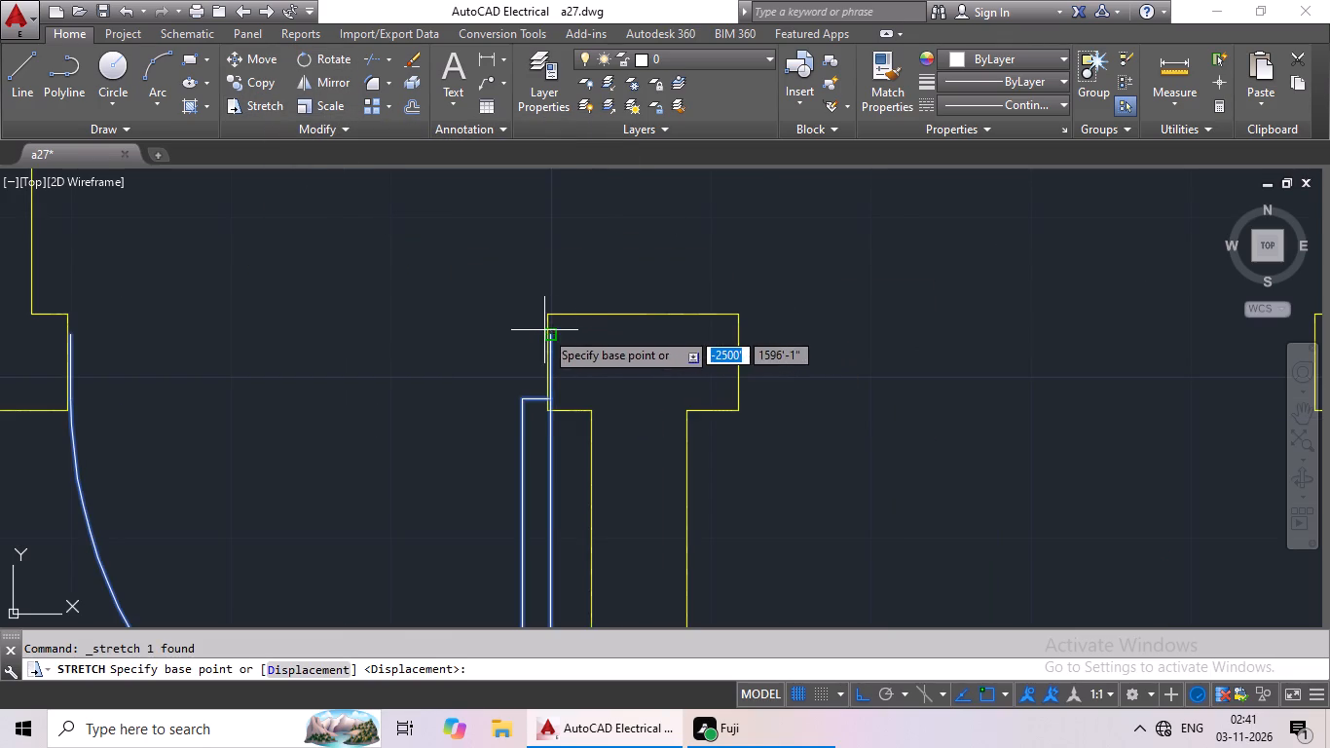
{"action": "scroll", "coordinate": [554, 342], "scroll_direction": "up", "scroll_amount": 4}
{"action": "left_click", "coordinate": [532, 315]}
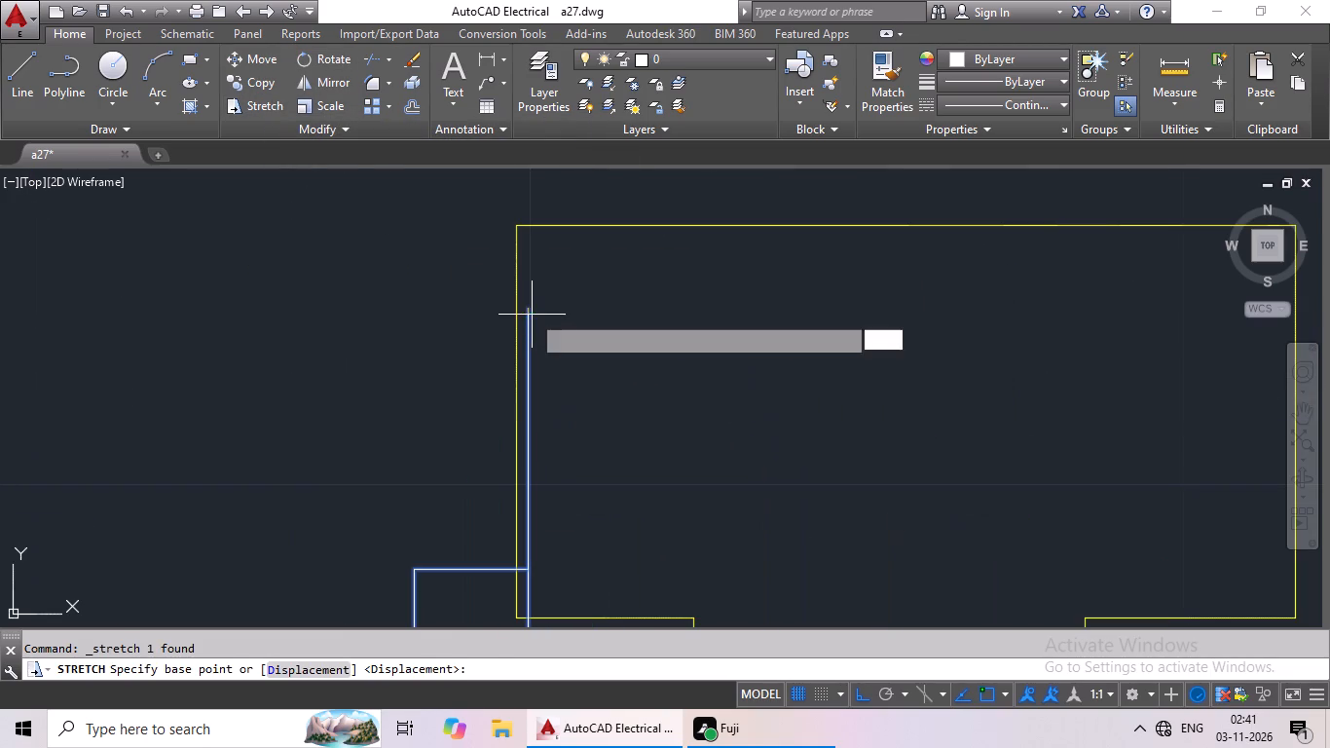
{"action": "left_click_drag", "start_coordinate": [516, 316], "coordinate": [527, 317]}
Scale the lower-left M.BED door by reference from its hinge end so its width reaches the opening's left jamb.
{"action": "scroll", "coordinate": [613, 324], "scroll_direction": "down", "scroll_amount": 3}
{"action": "scroll", "coordinate": [487, 355], "scroll_direction": "down", "scroll_amount": 1}
{"action": "middle_click_drag", "start_coordinate": [572, 372], "coordinate": [772, 372]}
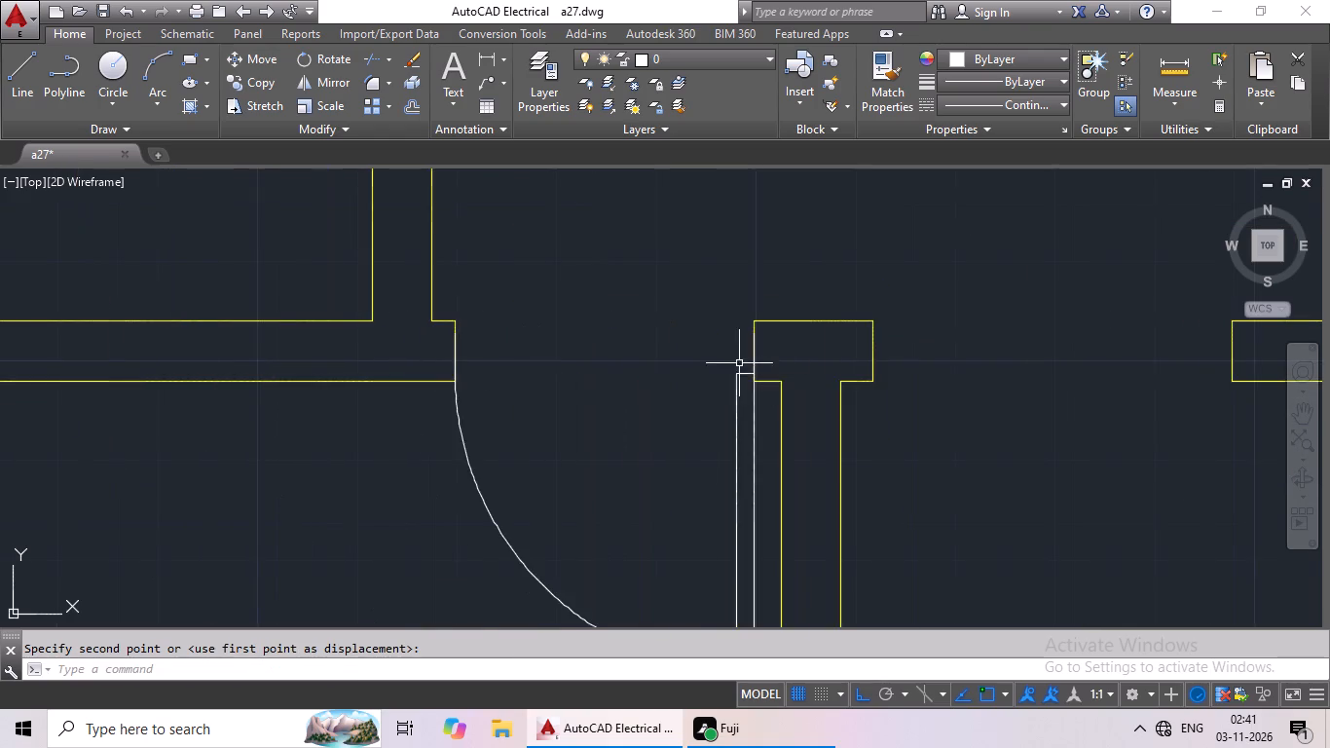
{"action": "scroll", "coordinate": [772, 366], "scroll_direction": "up", "scroll_amount": 3}
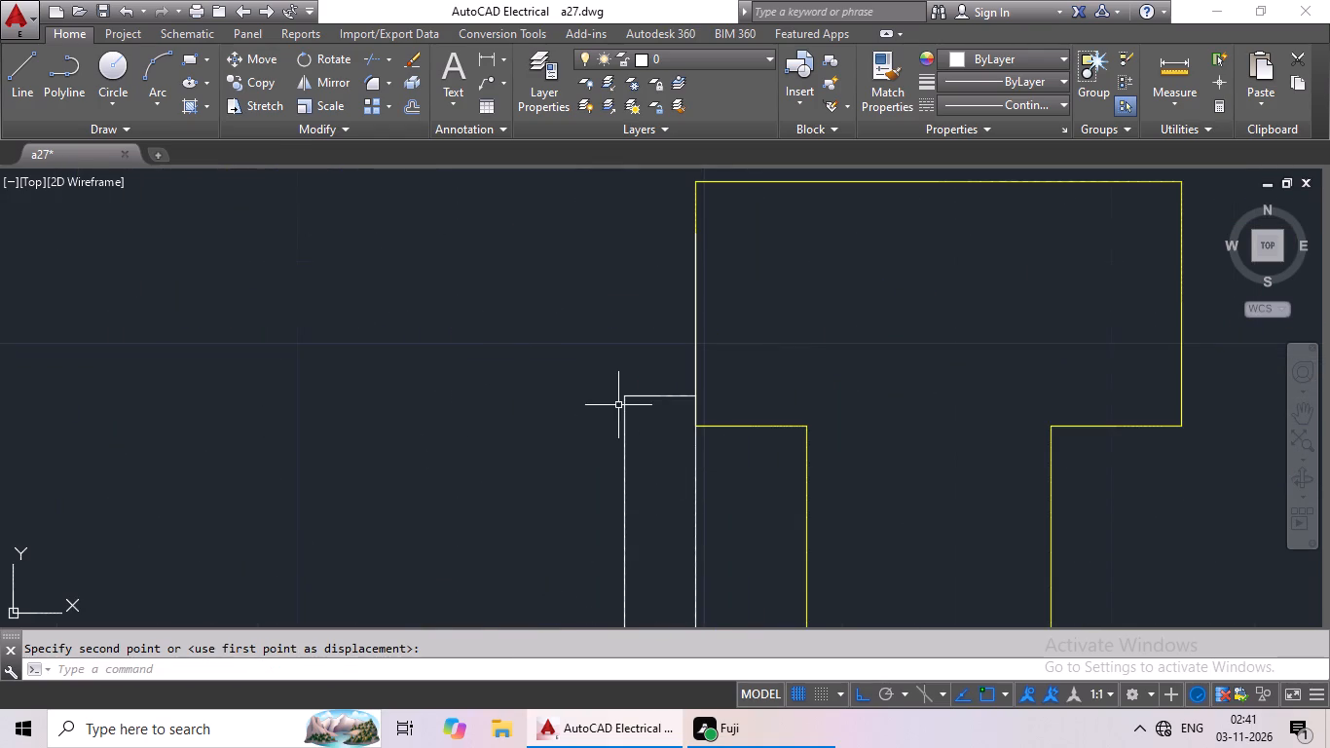
{"action": "left_click", "coordinate": [624, 400]}
{"action": "left_click", "coordinate": [339, 97]}
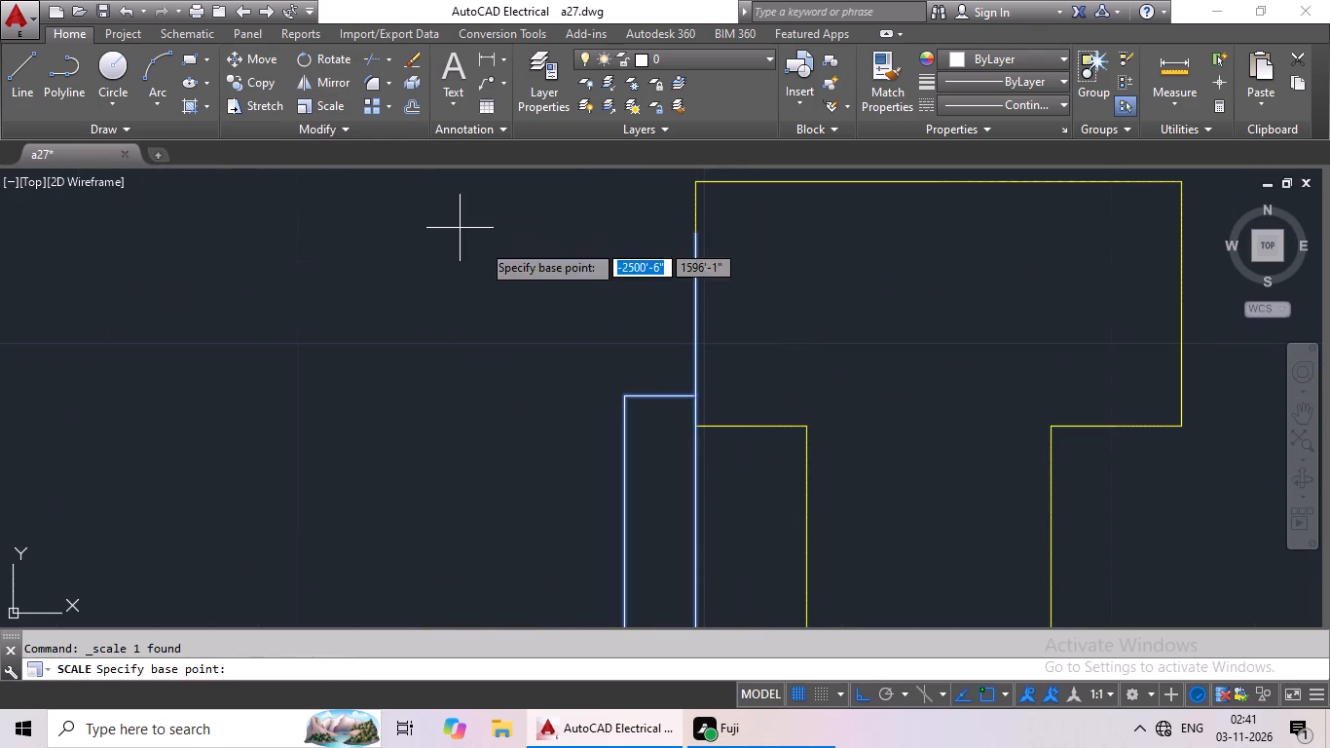
{"action": "left_click", "coordinate": [697, 241]}
{"action": "left_click", "coordinate": [337, 661]}
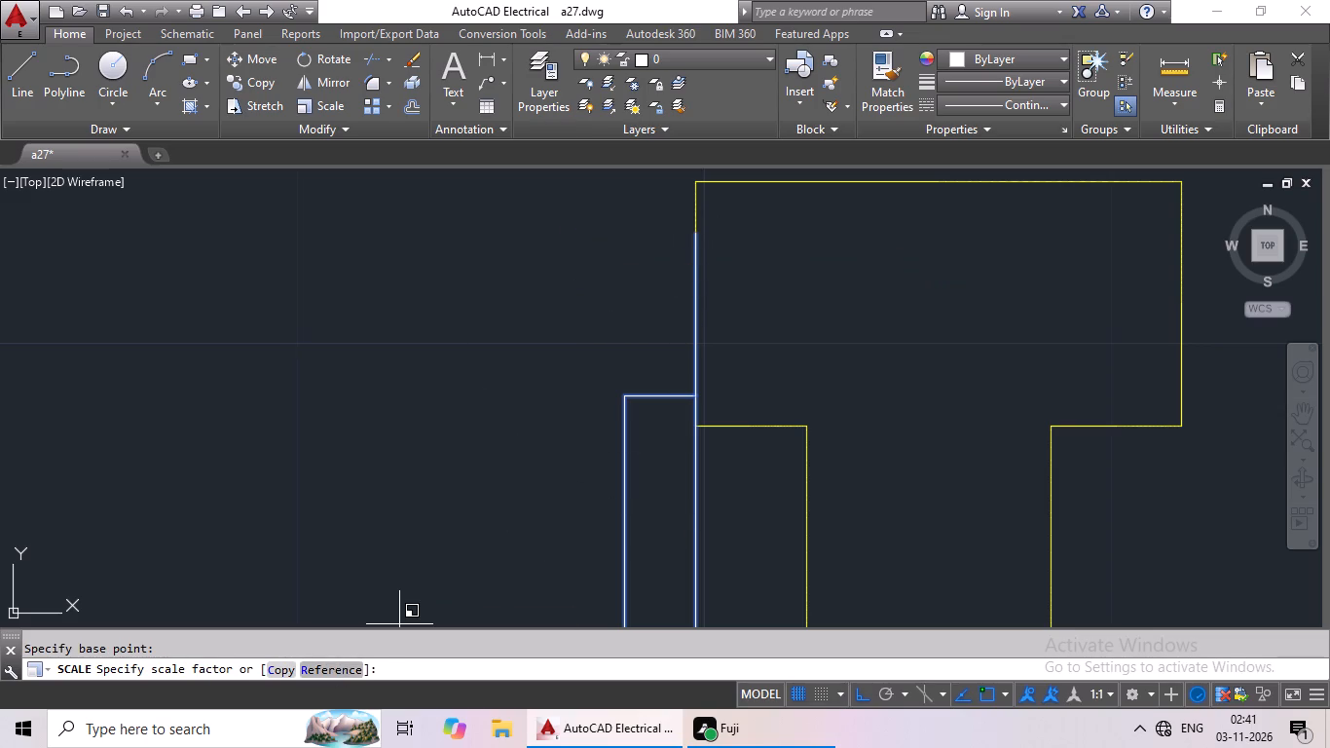
{"action": "left_click", "coordinate": [696, 241]}
{"action": "middle_click_drag", "start_coordinate": [559, 257], "coordinate": [843, 301]}
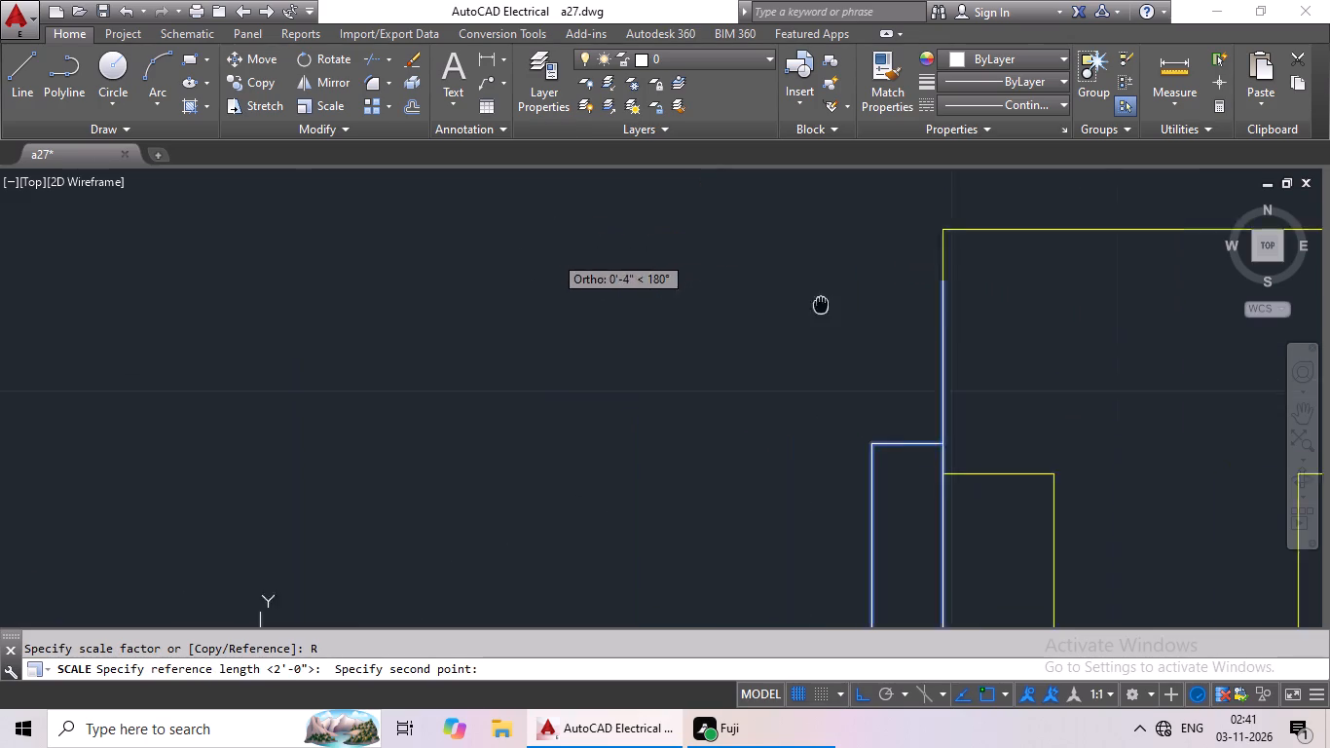
{"action": "middle_click_drag", "start_coordinate": [843, 301], "coordinate": [903, 287]}
{"action": "scroll", "coordinate": [904, 287], "scroll_direction": "down", "scroll_amount": 2}
{"action": "scroll", "coordinate": [479, 281], "scroll_direction": "up", "scroll_amount": 2}
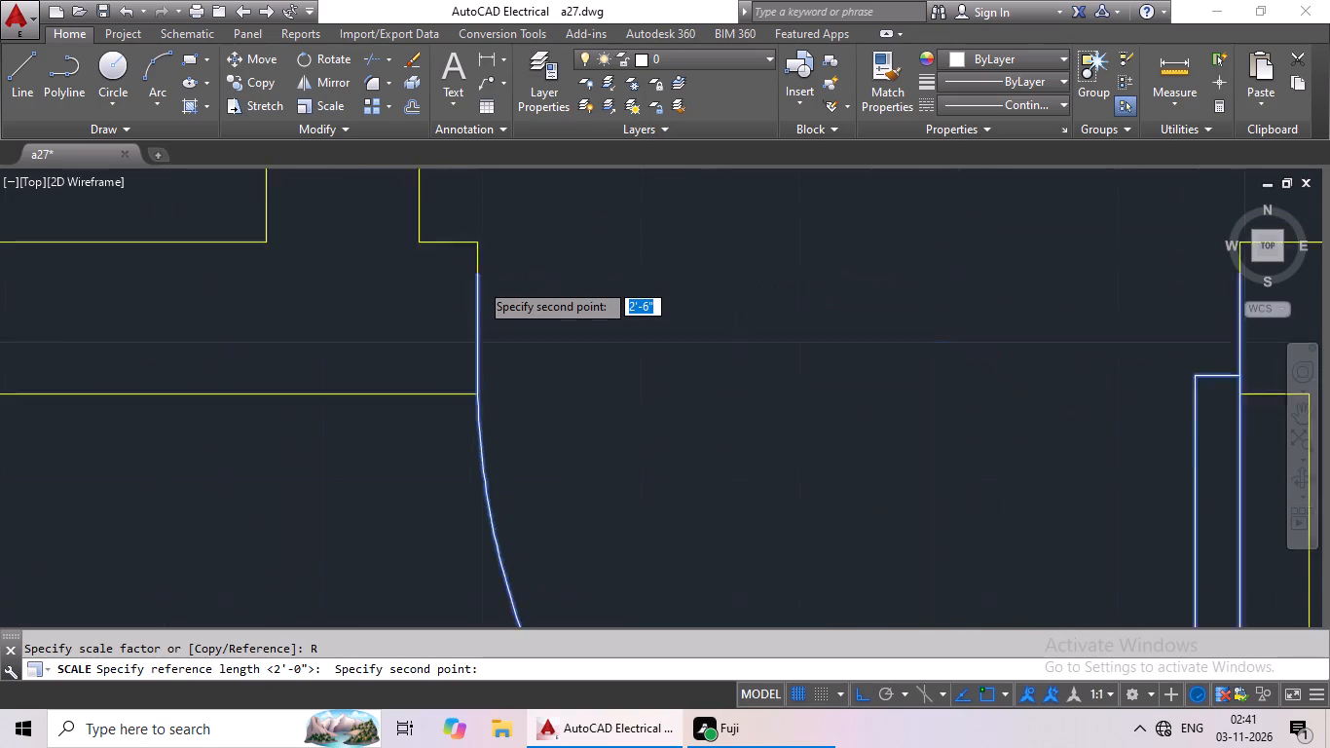
{"action": "scroll", "coordinate": [479, 281], "scroll_direction": "up", "scroll_amount": 5}
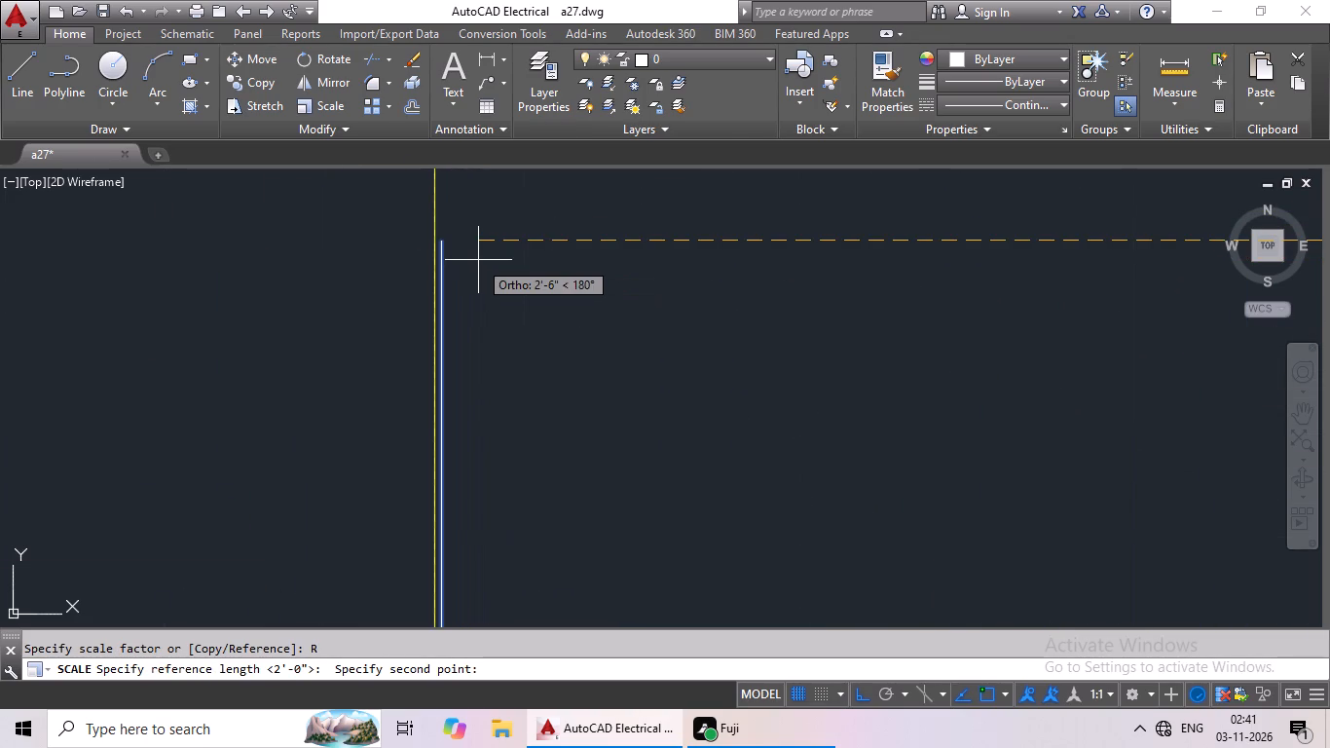
{"action": "left_click", "coordinate": [441, 245]}
{"action": "left_click_drag", "start_coordinate": [435, 247], "coordinate": [446, 251]}
Copy the UNIT-C entrance door block into the lower-left C.BED opening, with its hinge side on the left jamb.
{"action": "scroll", "coordinate": [547, 254], "scroll_direction": "down", "scroll_amount": 9}
{"action": "scroll", "coordinate": [683, 276], "scroll_direction": "down", "scroll_amount": 3}
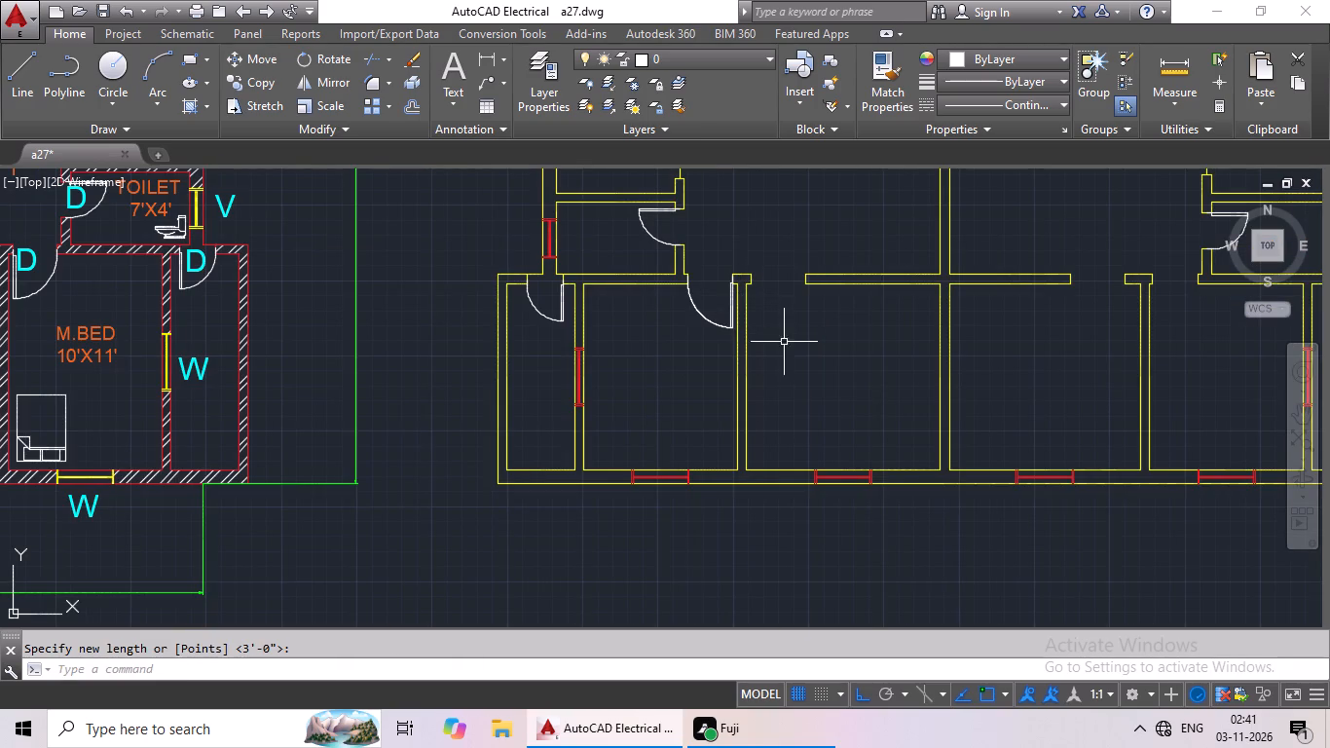
{"action": "scroll", "coordinate": [830, 317], "scroll_direction": "down", "scroll_amount": 2}
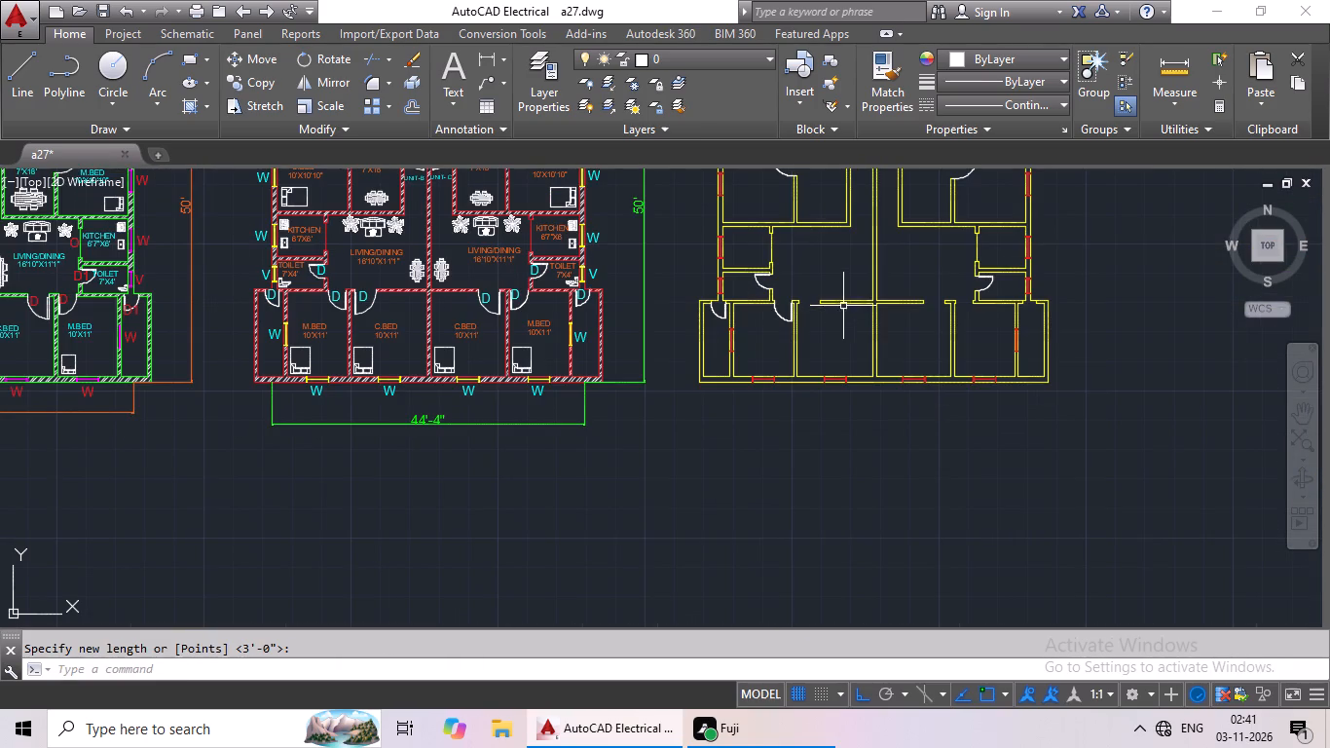
{"action": "scroll", "coordinate": [842, 305], "scroll_direction": "down", "scroll_amount": 2}
{"action": "scroll", "coordinate": [863, 266], "scroll_direction": "up", "scroll_amount": 4}
{"action": "left_click", "coordinate": [874, 183]}
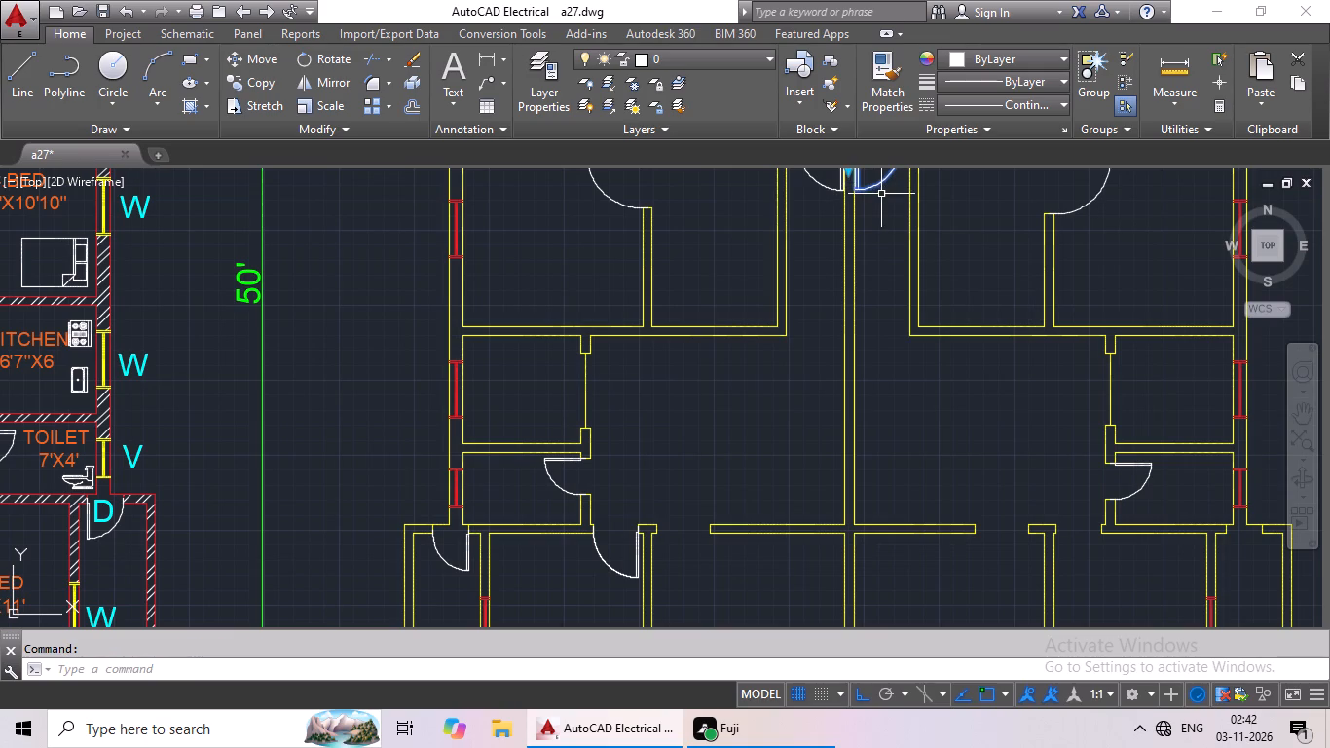
{"action": "key", "text": "ctrl+c"}
{"action": "key", "text": "ctrl+v"}
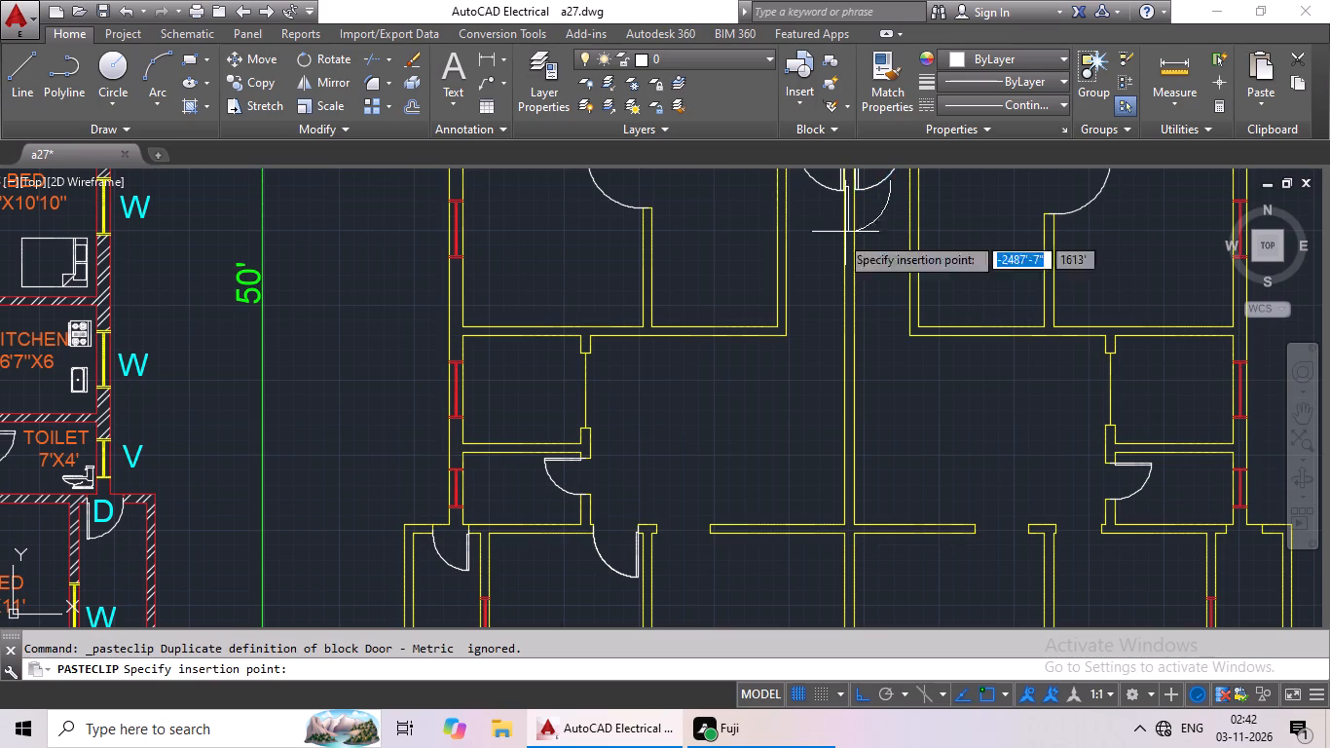
{"action": "middle_click_drag", "start_coordinate": [757, 407], "coordinate": [830, 263]}
{"action": "scroll", "coordinate": [791, 377], "scroll_direction": "up", "scroll_amount": 3}
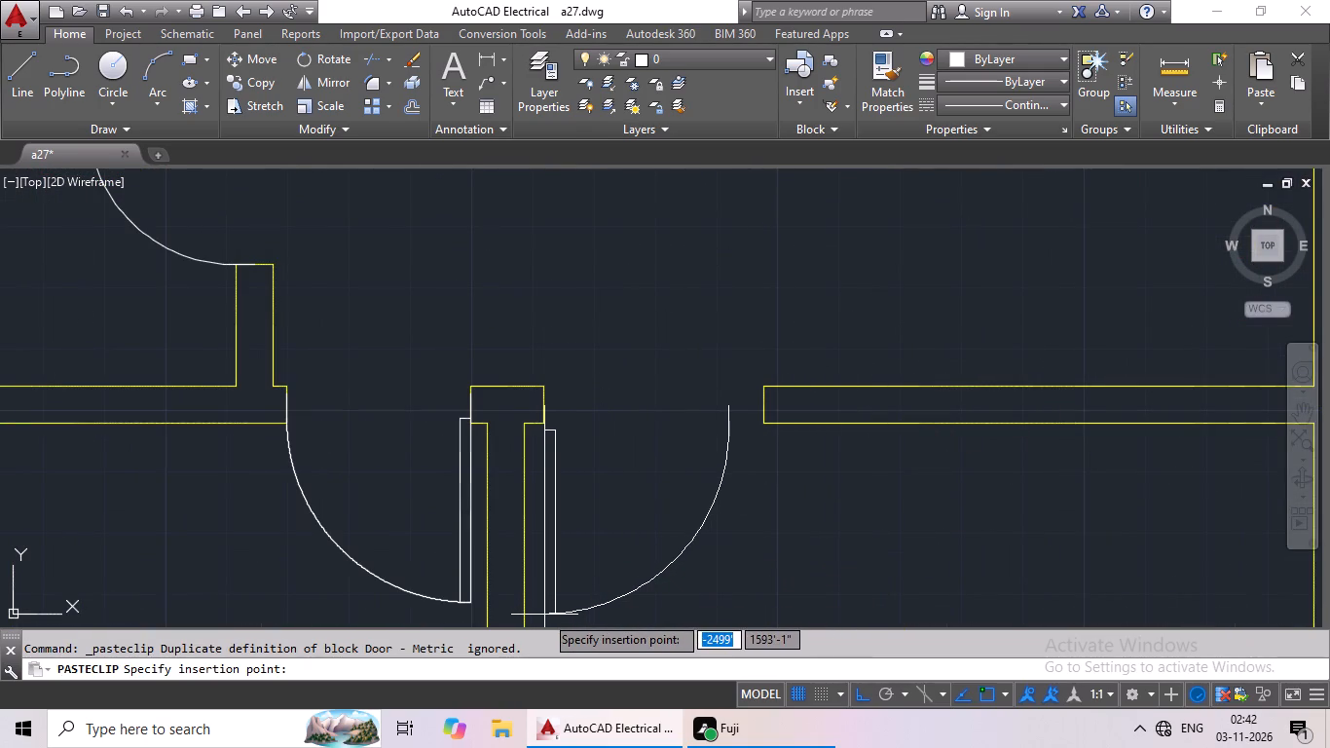
{"action": "left_click", "coordinate": [543, 612]}
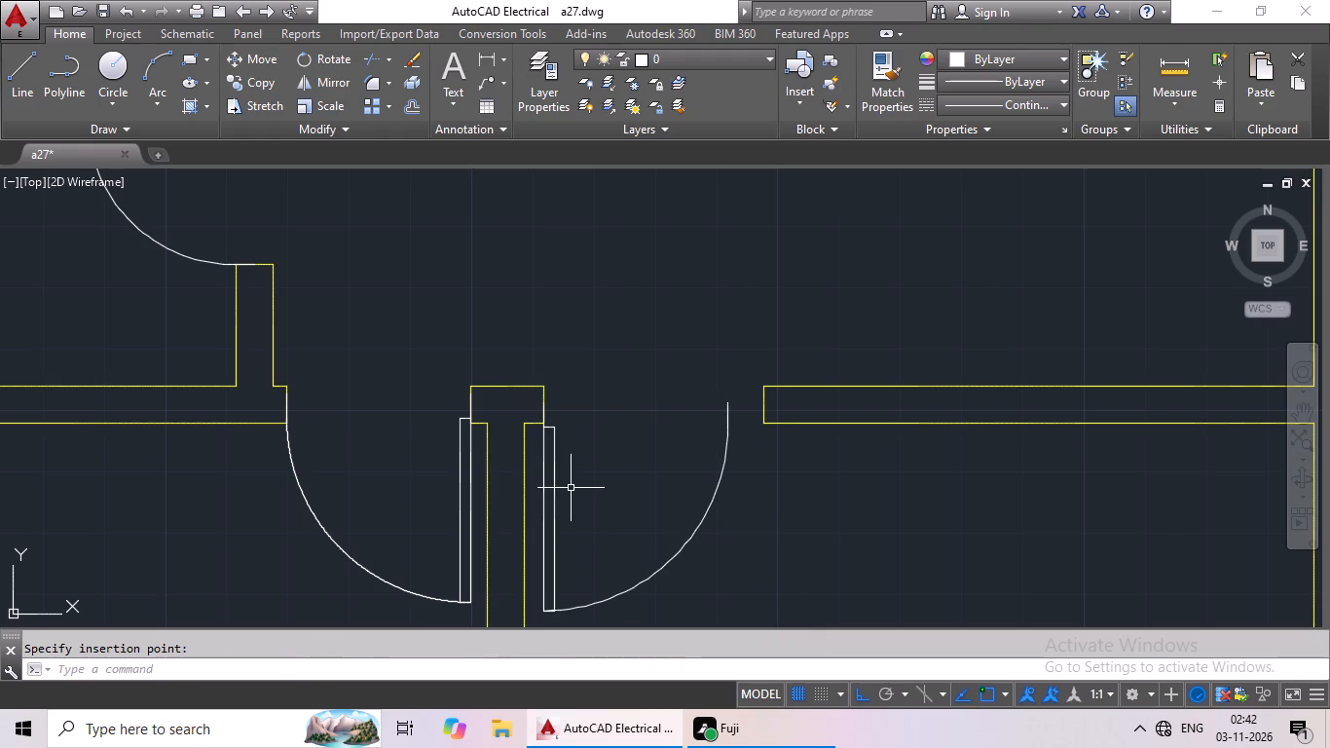
Scale the lower-left C.BED door by reference from its hinge end so its width reaches the opening's right jamb.
{"action": "left_click", "coordinate": [554, 505]}
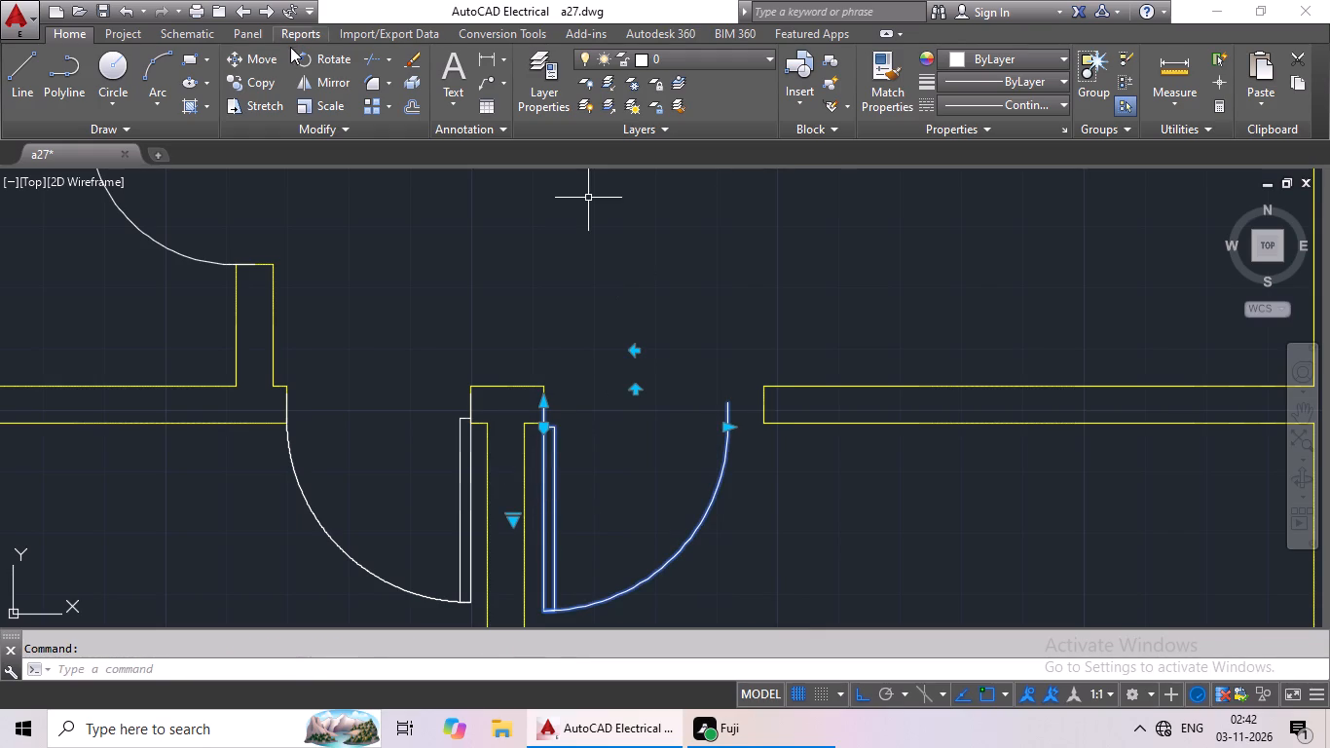
{"action": "left_click", "coordinate": [323, 108]}
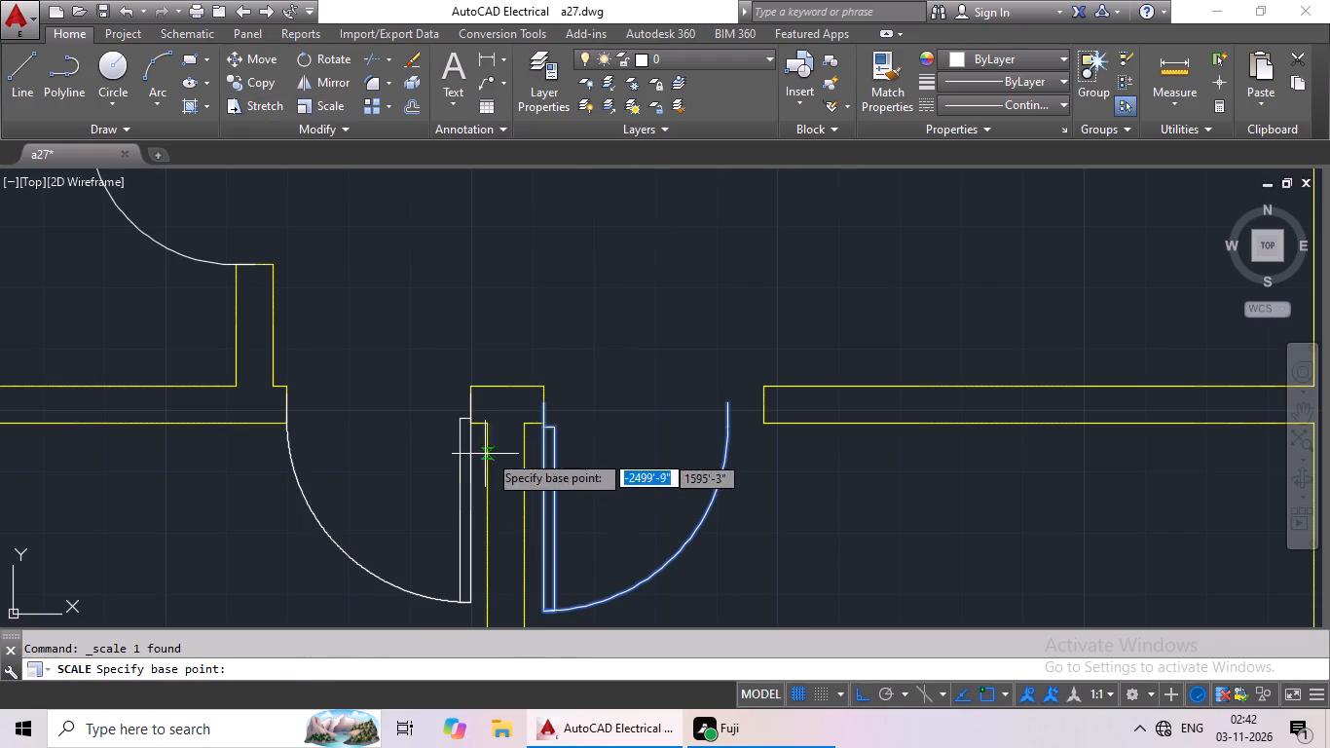
{"action": "scroll", "coordinate": [569, 405], "scroll_direction": "up", "scroll_amount": 2}
{"action": "left_click", "coordinate": [502, 412]}
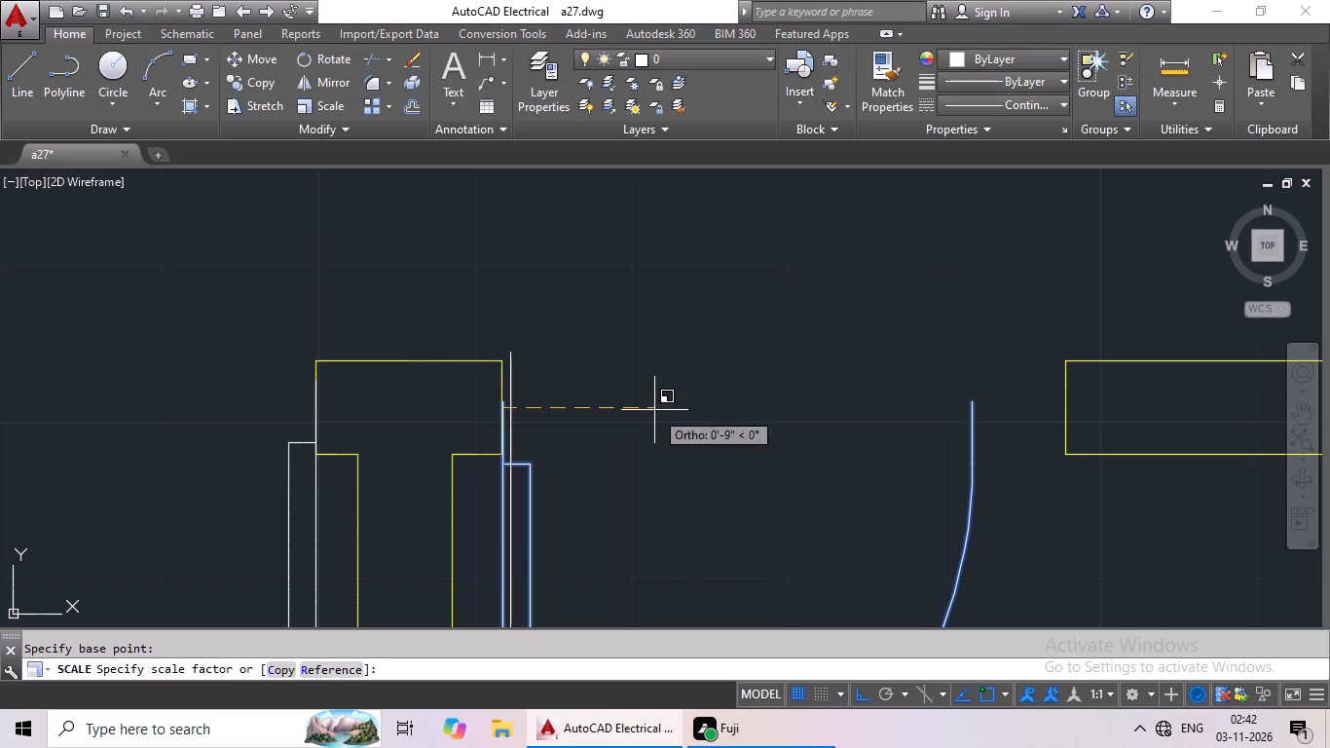
{"action": "left_click", "coordinate": [322, 672]}
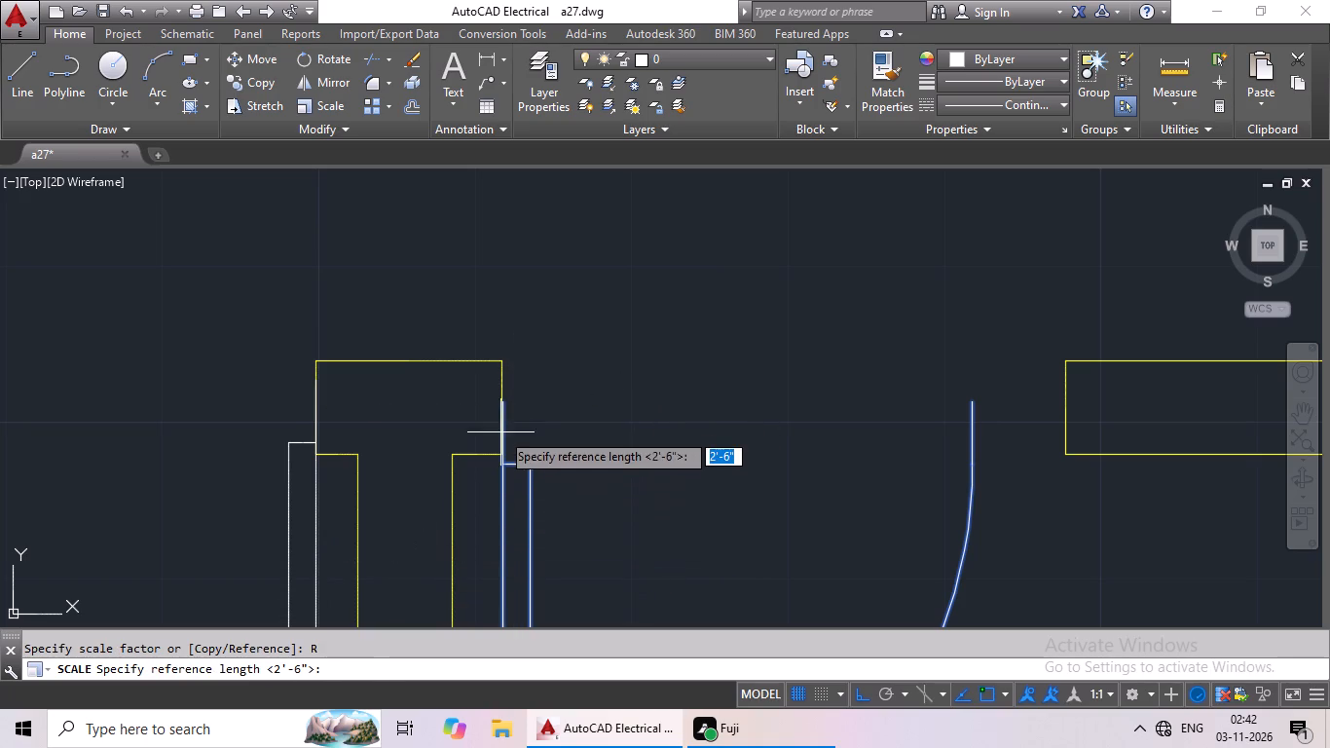
{"action": "left_click", "coordinate": [507, 406]}
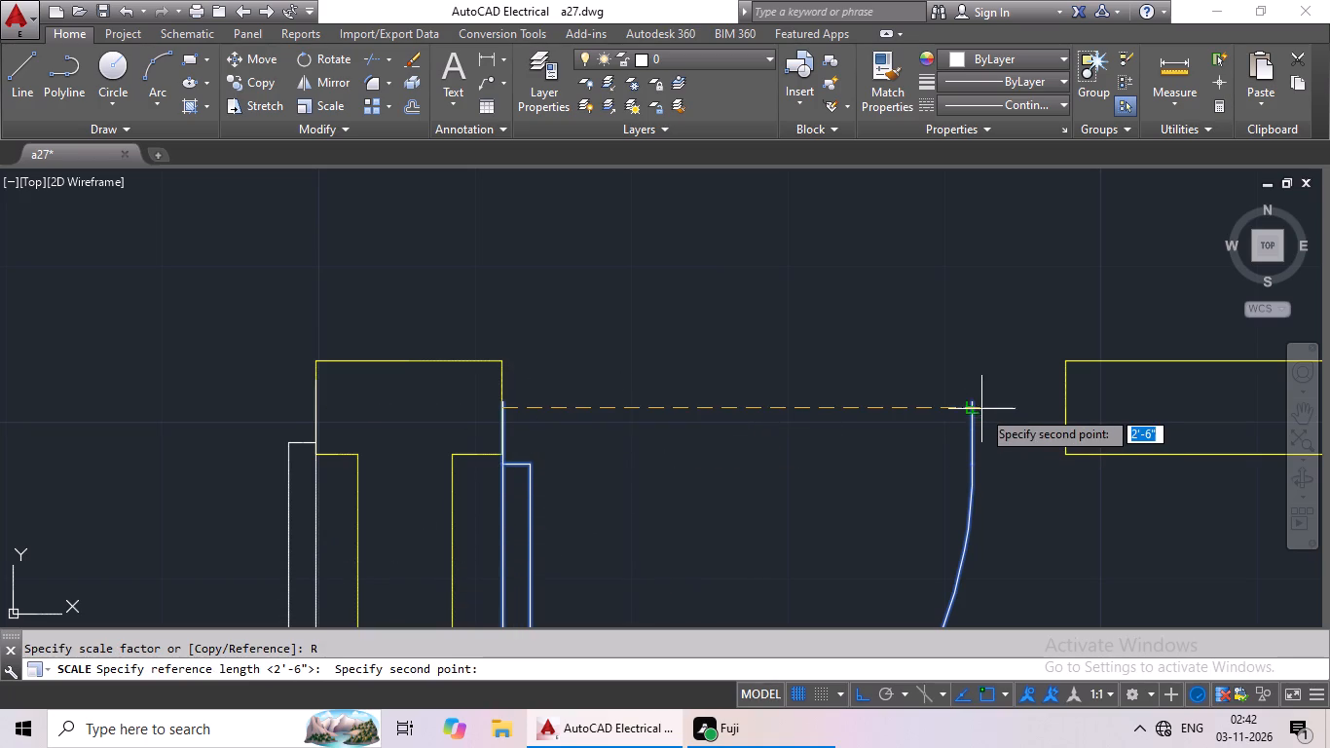
{"action": "left_click_drag", "start_coordinate": [972, 406], "coordinate": [988, 400]}
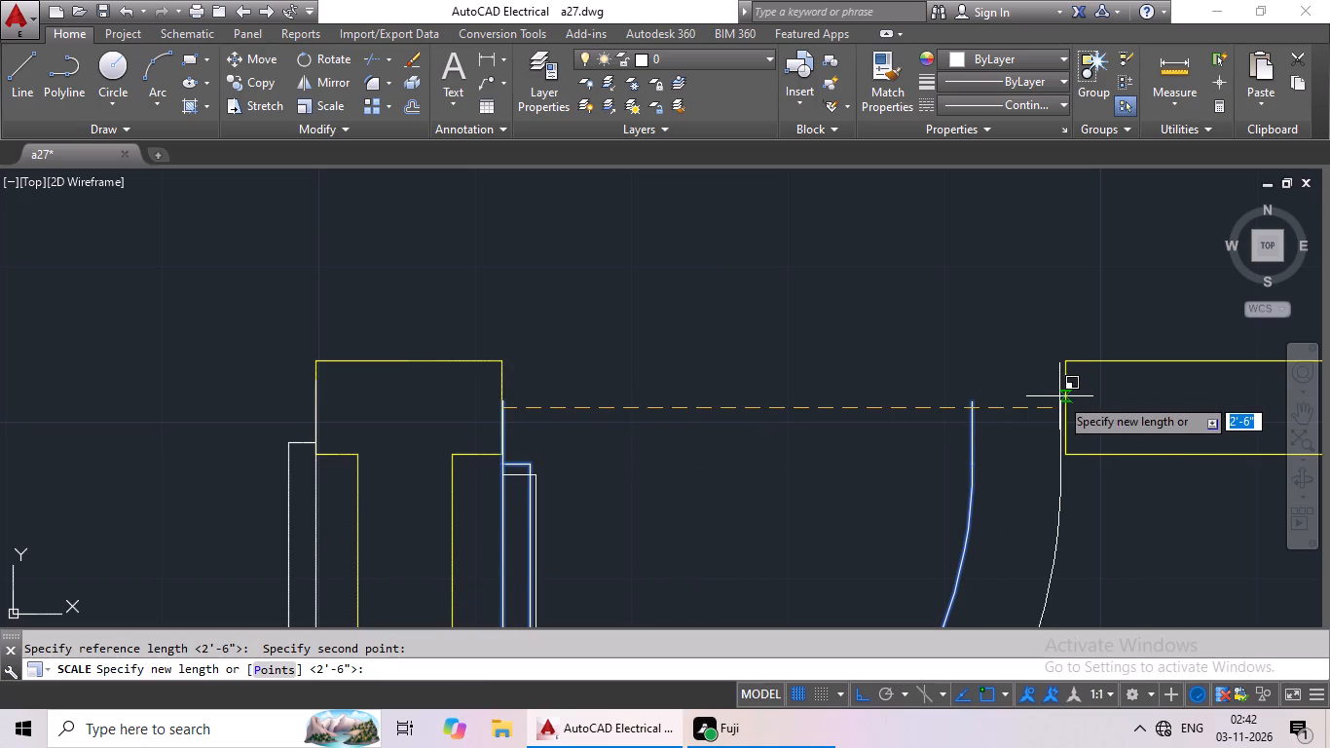
{"action": "left_click", "coordinate": [1064, 404]}
Copy the UNIT-B entrance door block into the lower-right C.BED opening, with its swing end on the left jamb.
{"action": "scroll", "coordinate": [1094, 378], "scroll_direction": "down", "scroll_amount": 6}
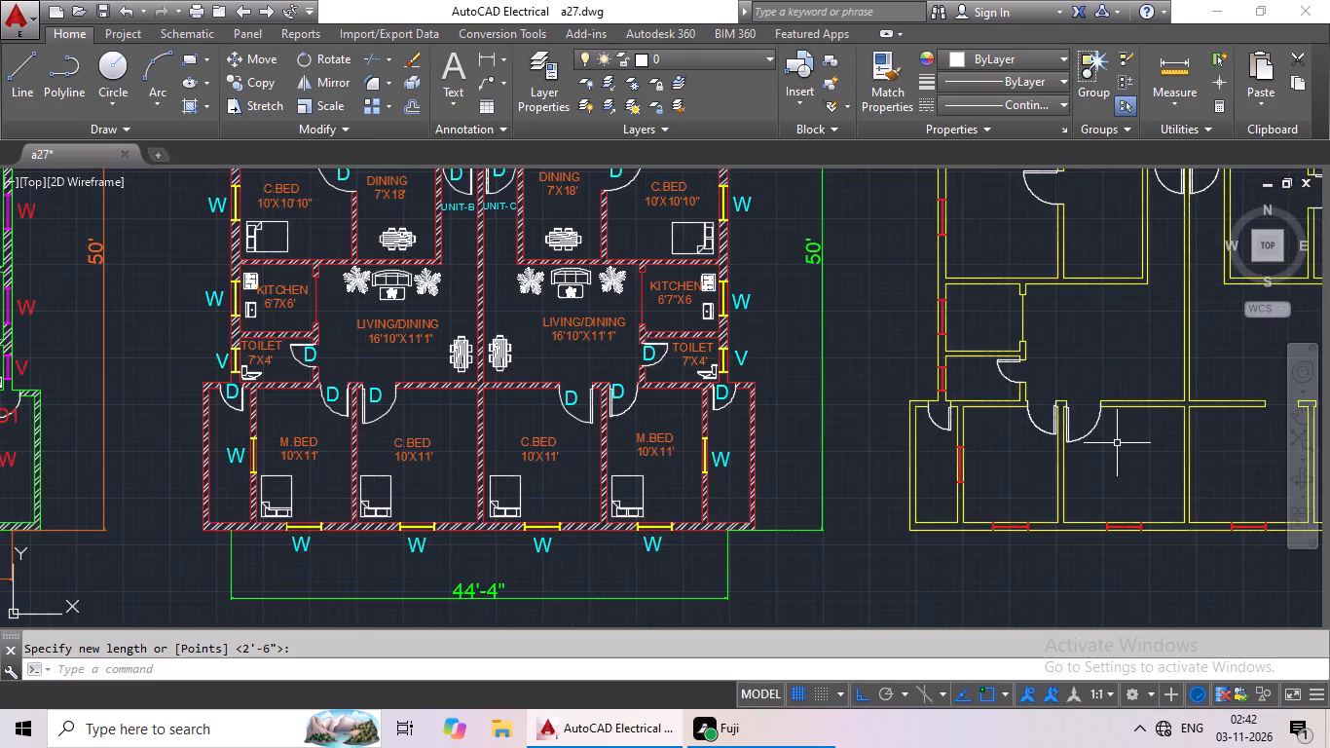
{"action": "middle_click_drag", "start_coordinate": [1087, 448], "coordinate": [875, 475]}
{"action": "middle_click_drag", "start_coordinate": [996, 453], "coordinate": [969, 480]}
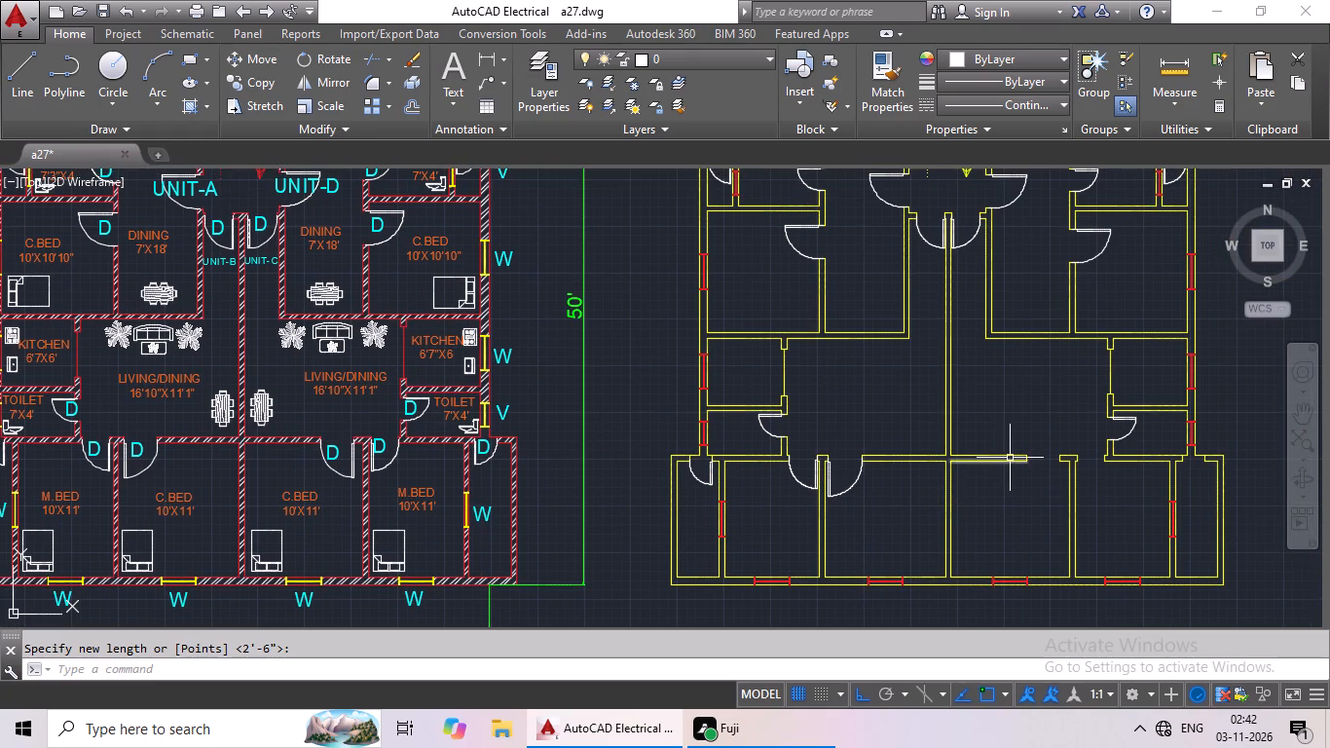
{"action": "left_click", "coordinate": [923, 236]}
{"action": "key", "text": "ctrl+c"}
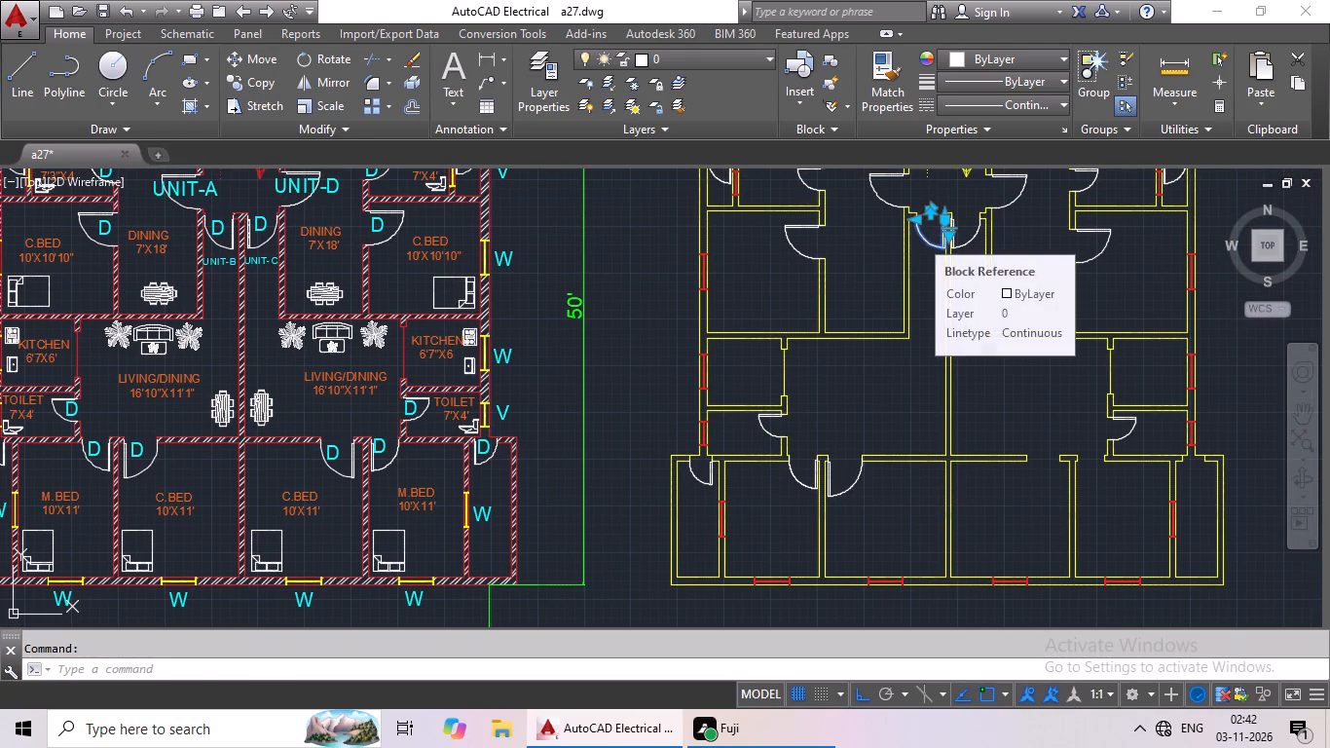
{"action": "key", "text": "ctrl+v"}
{"action": "middle_click_drag", "start_coordinate": [1011, 388], "coordinate": [951, 391]}
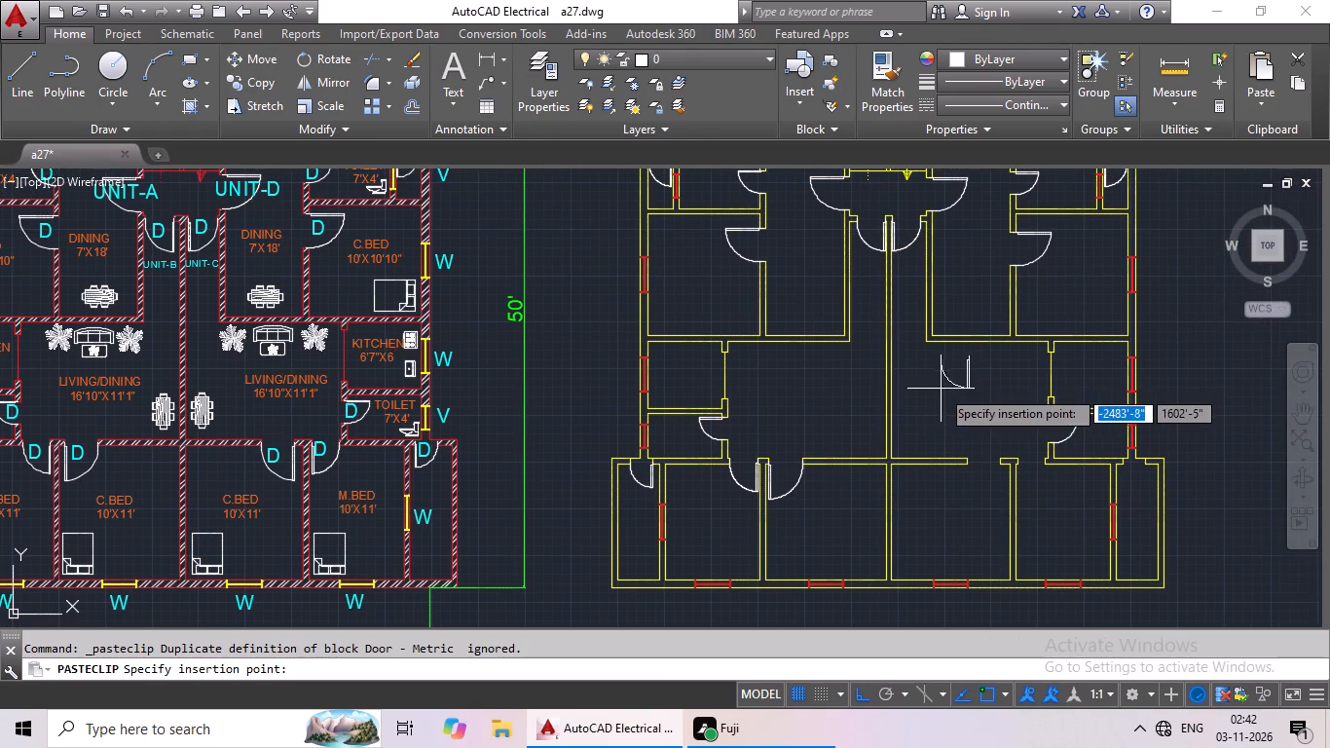
{"action": "middle_click_drag", "start_coordinate": [941, 389], "coordinate": [957, 343]}
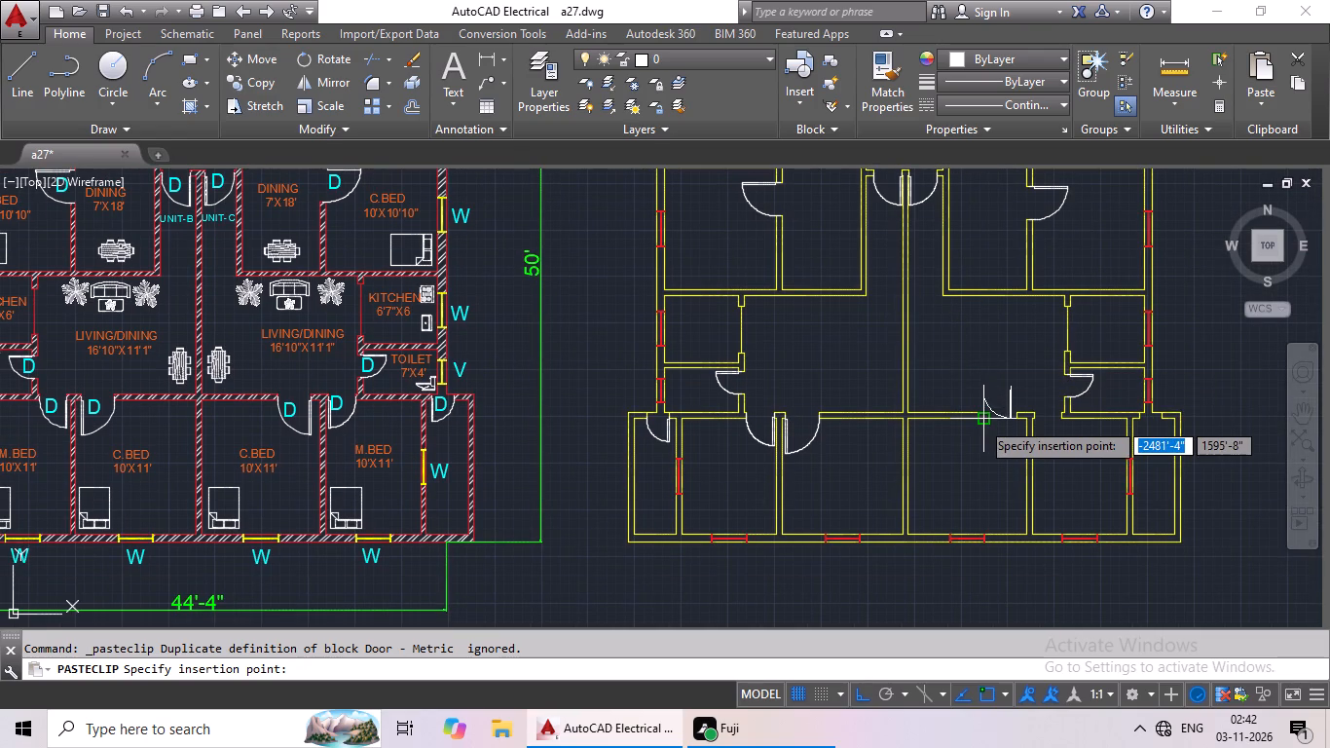
{"action": "scroll", "coordinate": [981, 420], "scroll_direction": "up", "scroll_amount": 2}
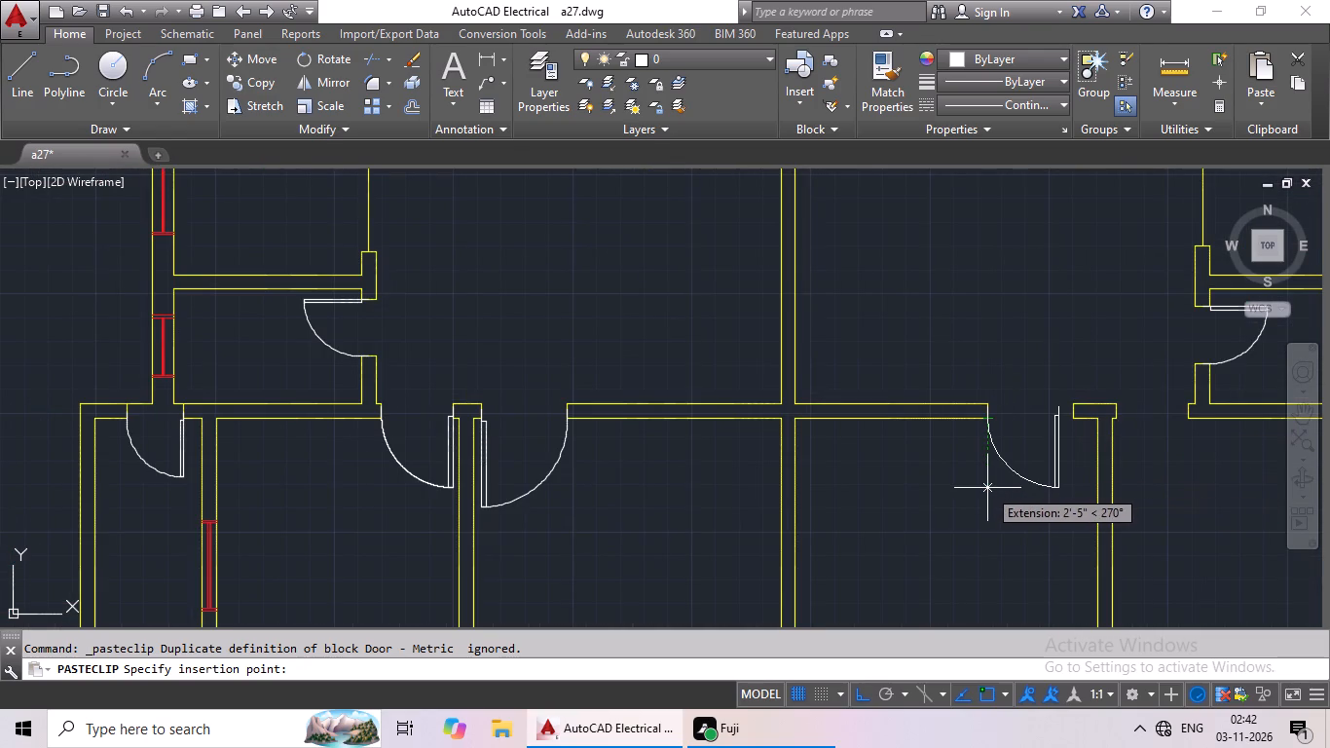
{"action": "left_click", "coordinate": [987, 488]}
Scale the lower-right C.BED door by reference from its swing end so its hinge side reaches the opening's right jamb.
{"action": "left_click", "coordinate": [1057, 425]}
{"action": "middle_click_drag", "start_coordinate": [1041, 427], "coordinate": [1034, 430]}
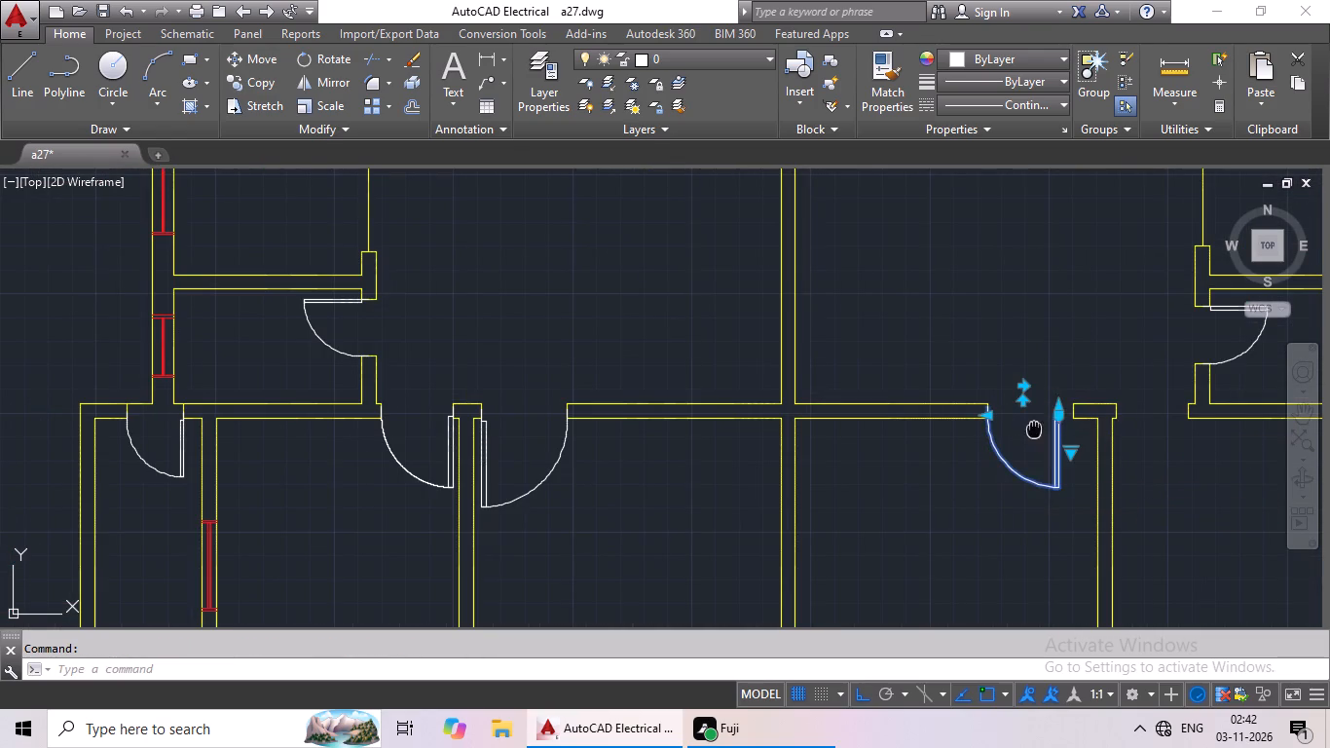
{"action": "middle_click_drag", "start_coordinate": [1034, 430], "coordinate": [778, 482]}
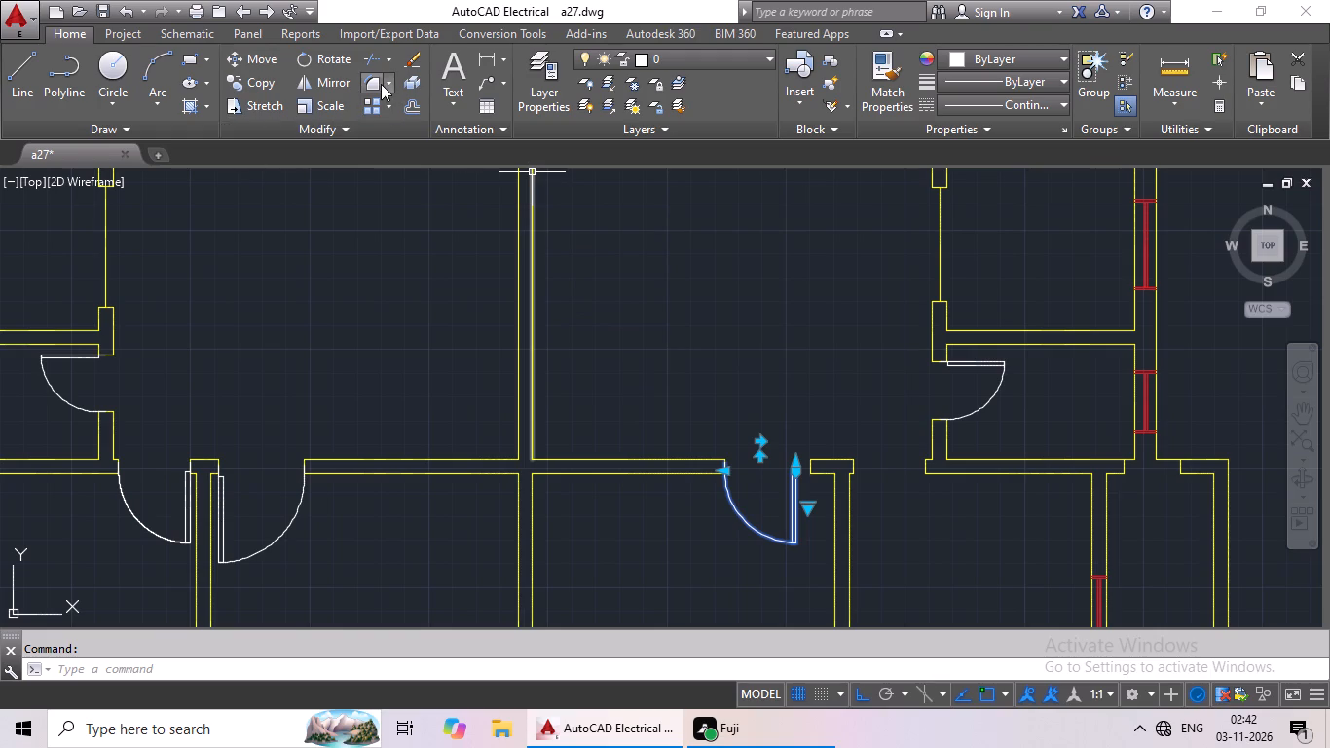
{"action": "left_click", "coordinate": [329, 107]}
{"action": "scroll", "coordinate": [776, 457], "scroll_direction": "up", "scroll_amount": 3}
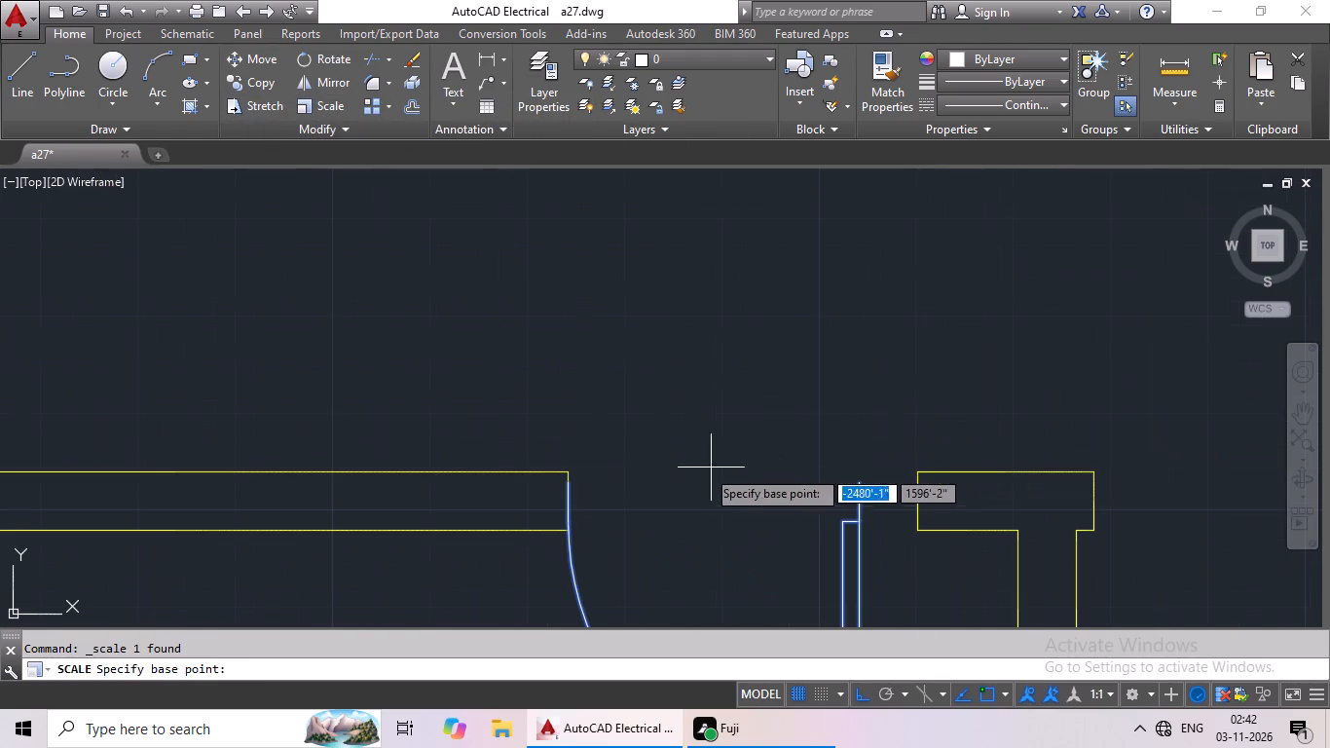
{"action": "left_click", "coordinate": [564, 507]}
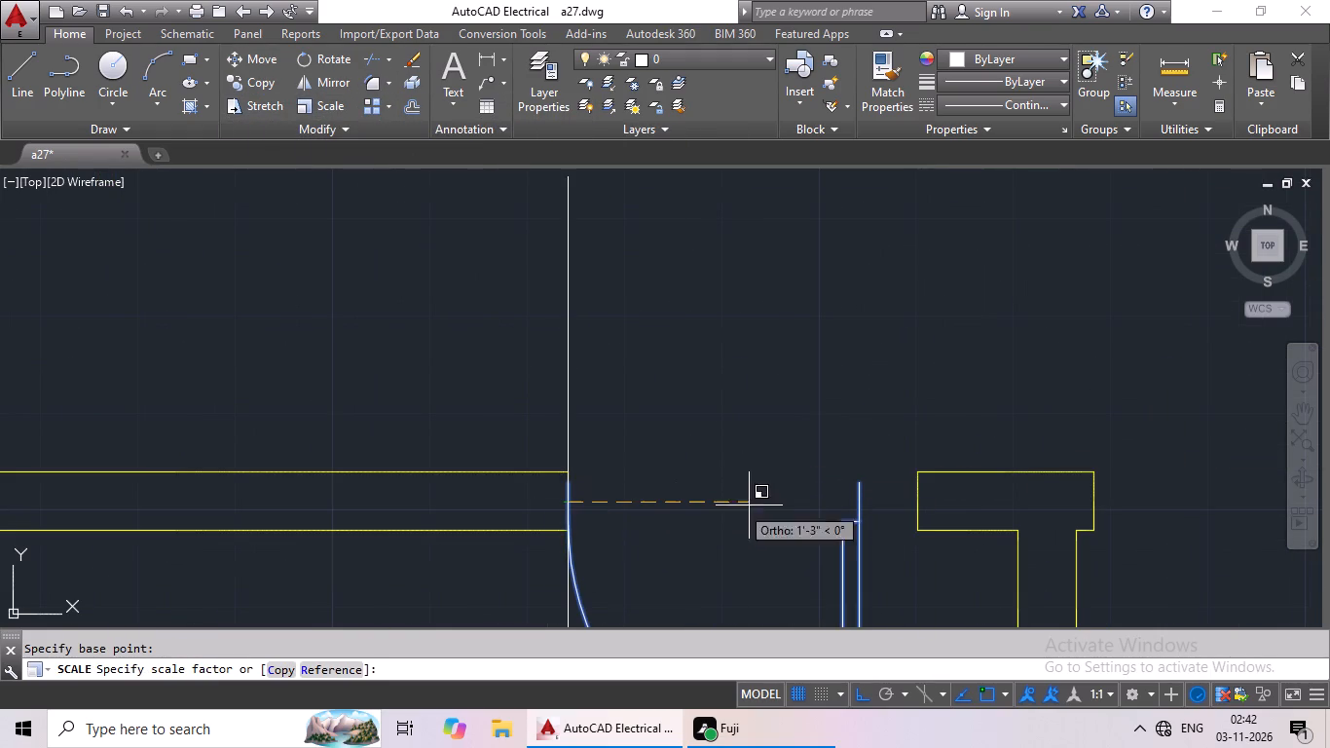
{"action": "left_click", "coordinate": [328, 670]}
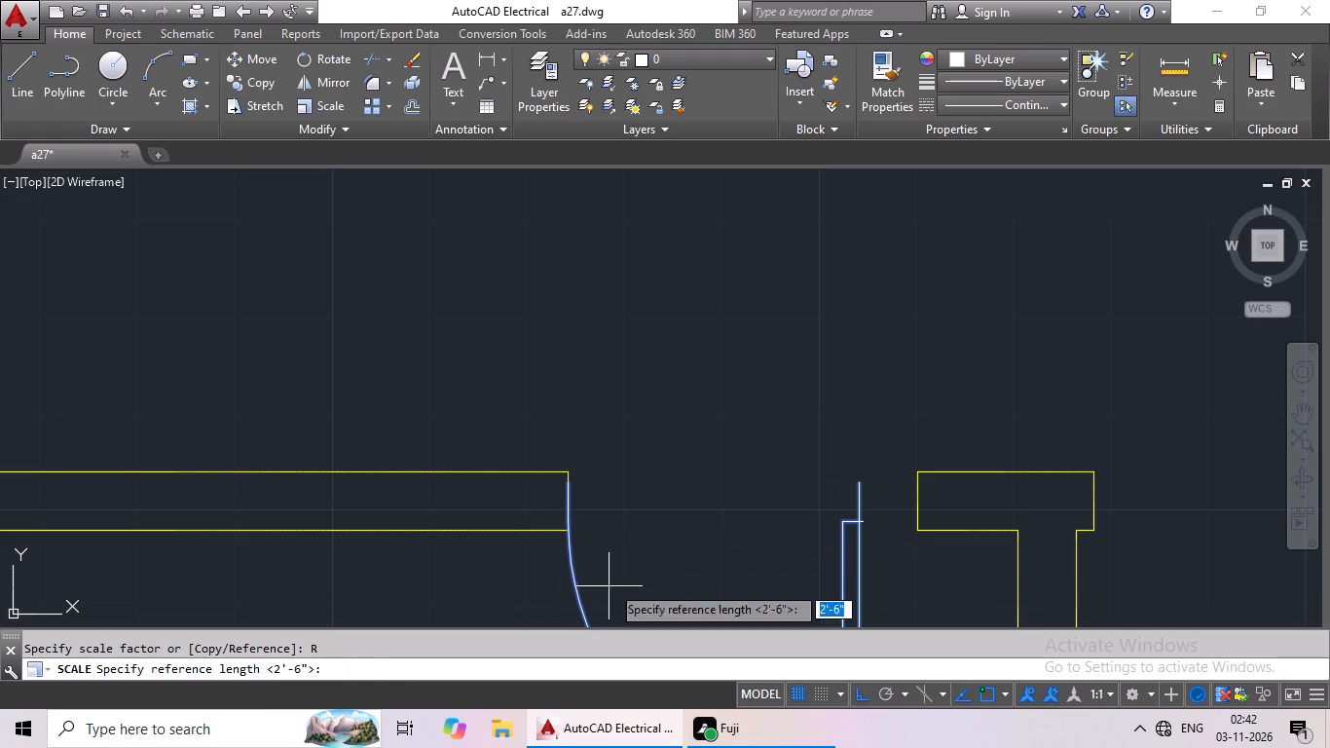
{"action": "left_click", "coordinate": [567, 496]}
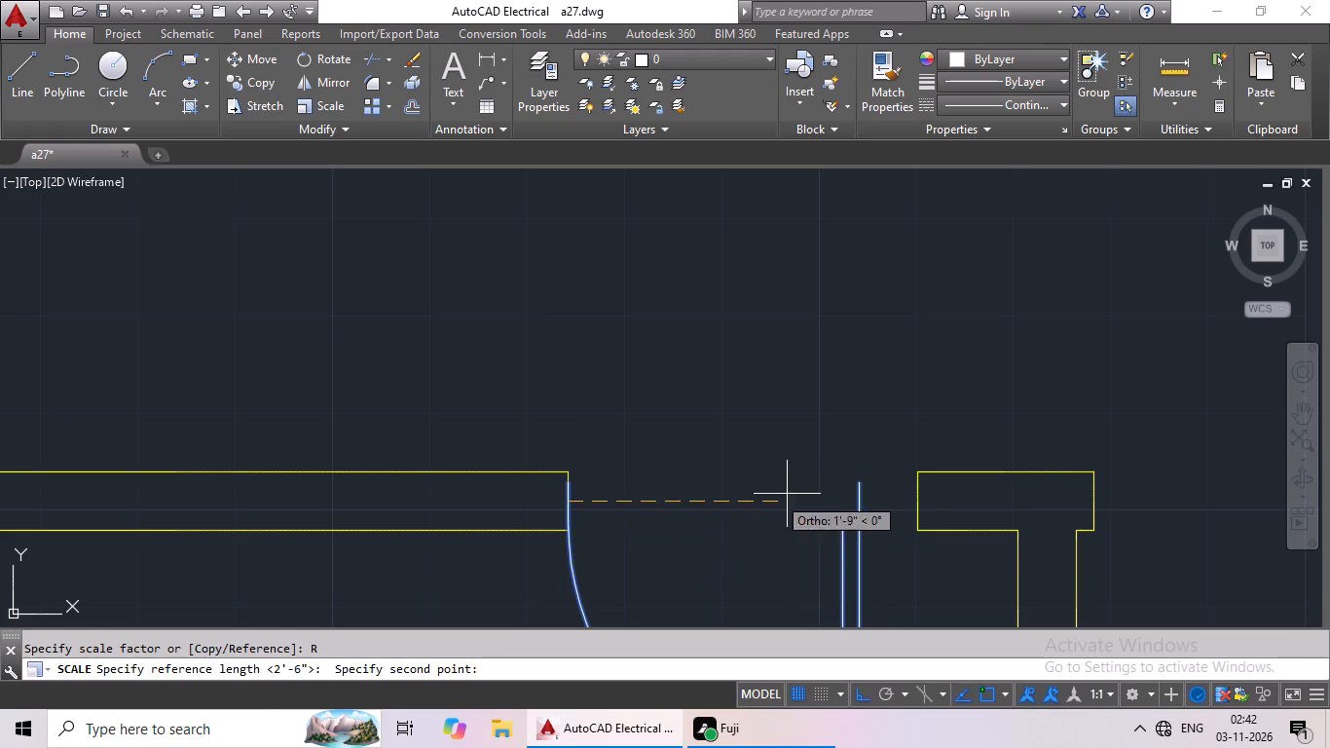
{"action": "left_click_drag", "start_coordinate": [856, 488], "coordinate": [875, 493]}
{"action": "left_click", "coordinate": [917, 505]}
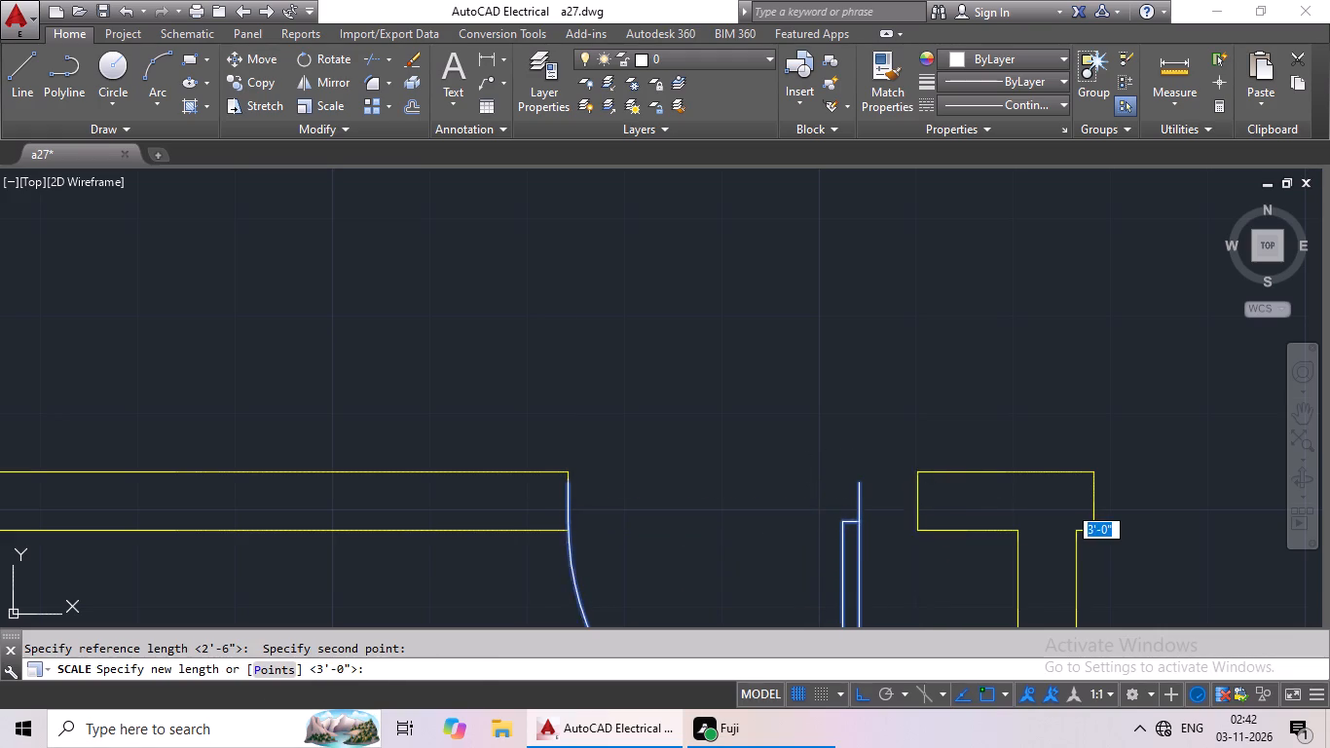
Copy the UNIT-C entrance door block into the lower-right M.BED opening, with its hinge side on the left jamb.
{"action": "scroll", "coordinate": [965, 443], "scroll_direction": "down", "scroll_amount": 3}
{"action": "middle_click_drag", "start_coordinate": [997, 428], "coordinate": [761, 442]}
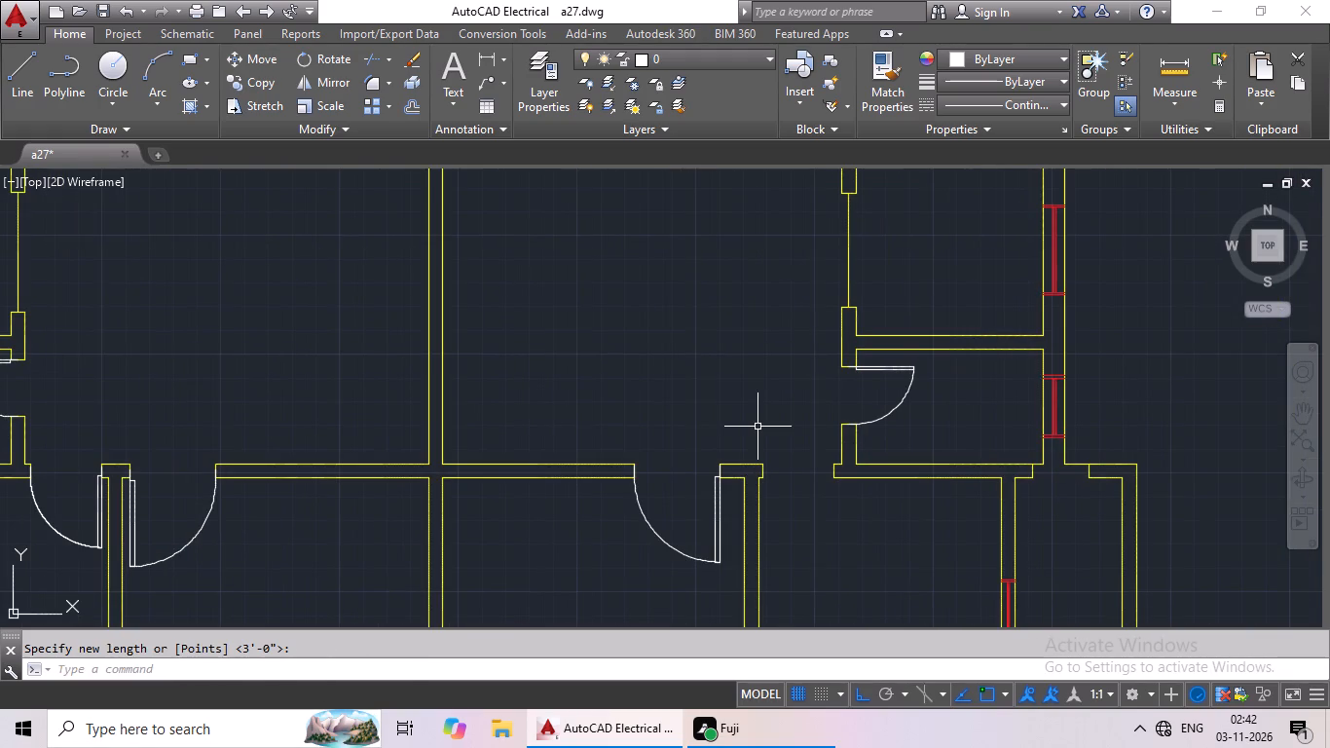
{"action": "scroll", "coordinate": [779, 355], "scroll_direction": "down", "scroll_amount": 3}
{"action": "middle_click_drag", "start_coordinate": [778, 347], "coordinate": [664, 440]}
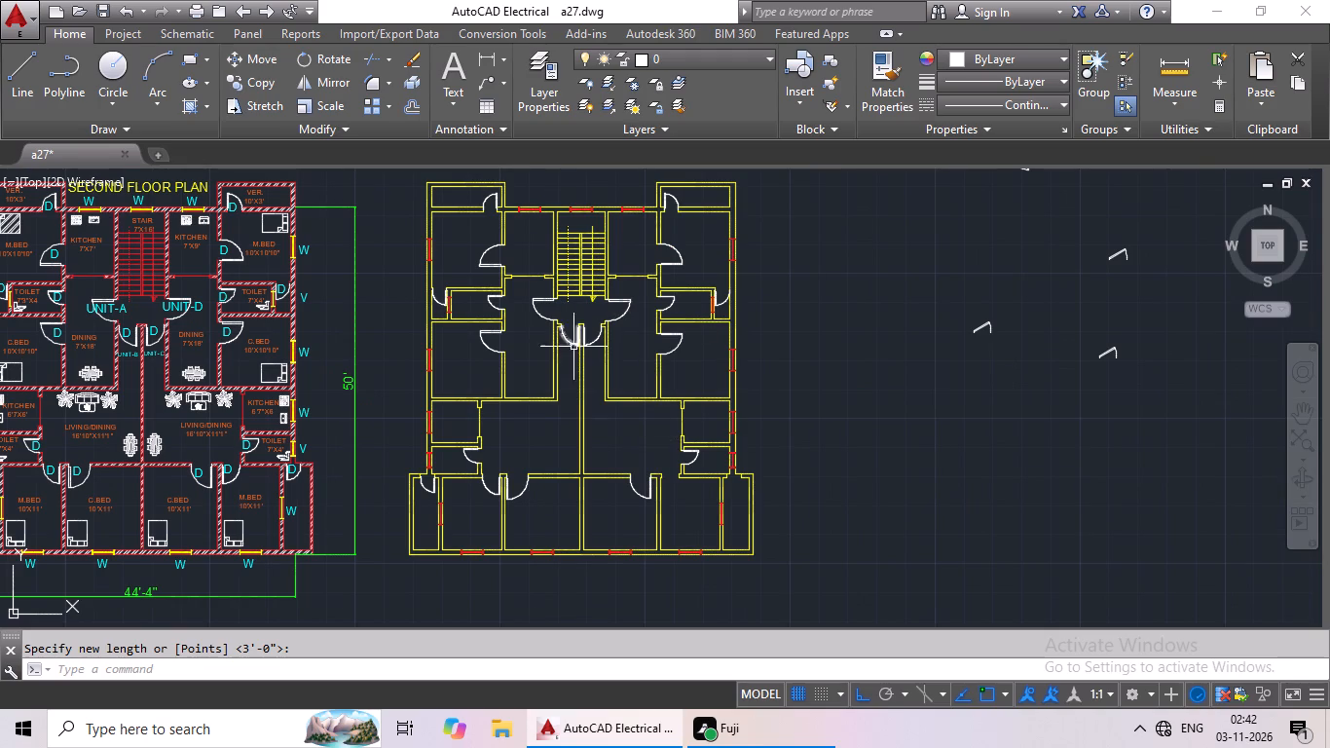
{"action": "left_click", "coordinate": [589, 344]}
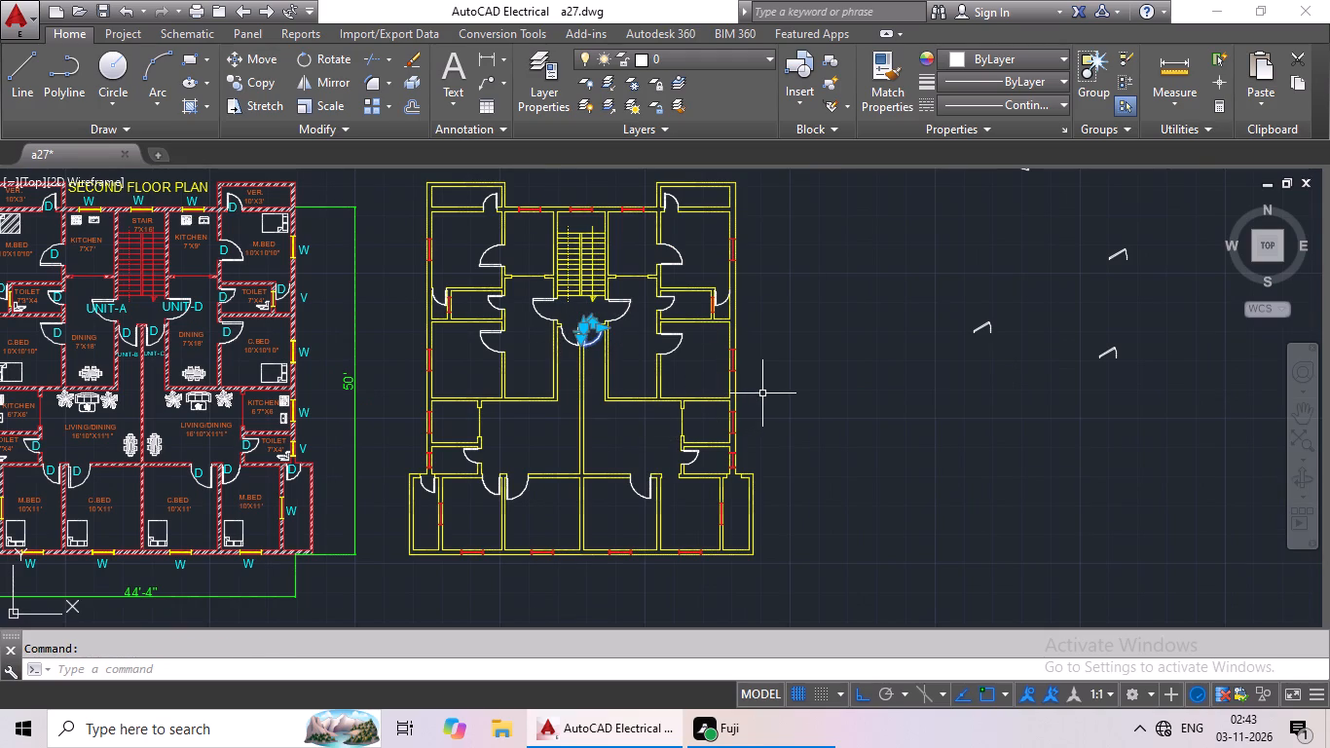
{"action": "key", "text": "ctrl+c"}
{"action": "key", "text": "ctrl+v"}
{"action": "scroll", "coordinate": [671, 493], "scroll_direction": "up", "scroll_amount": 4}
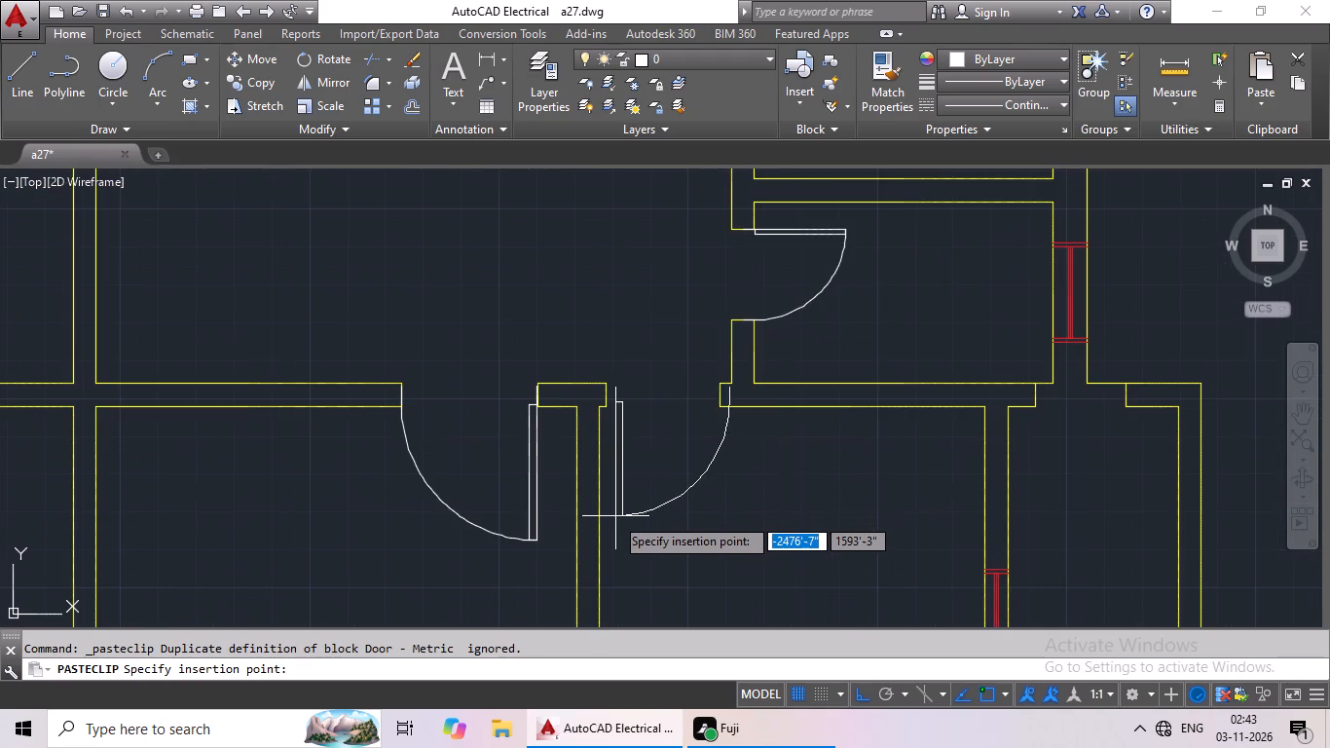
{"action": "scroll", "coordinate": [612, 521], "scroll_direction": "up", "scroll_amount": 1}
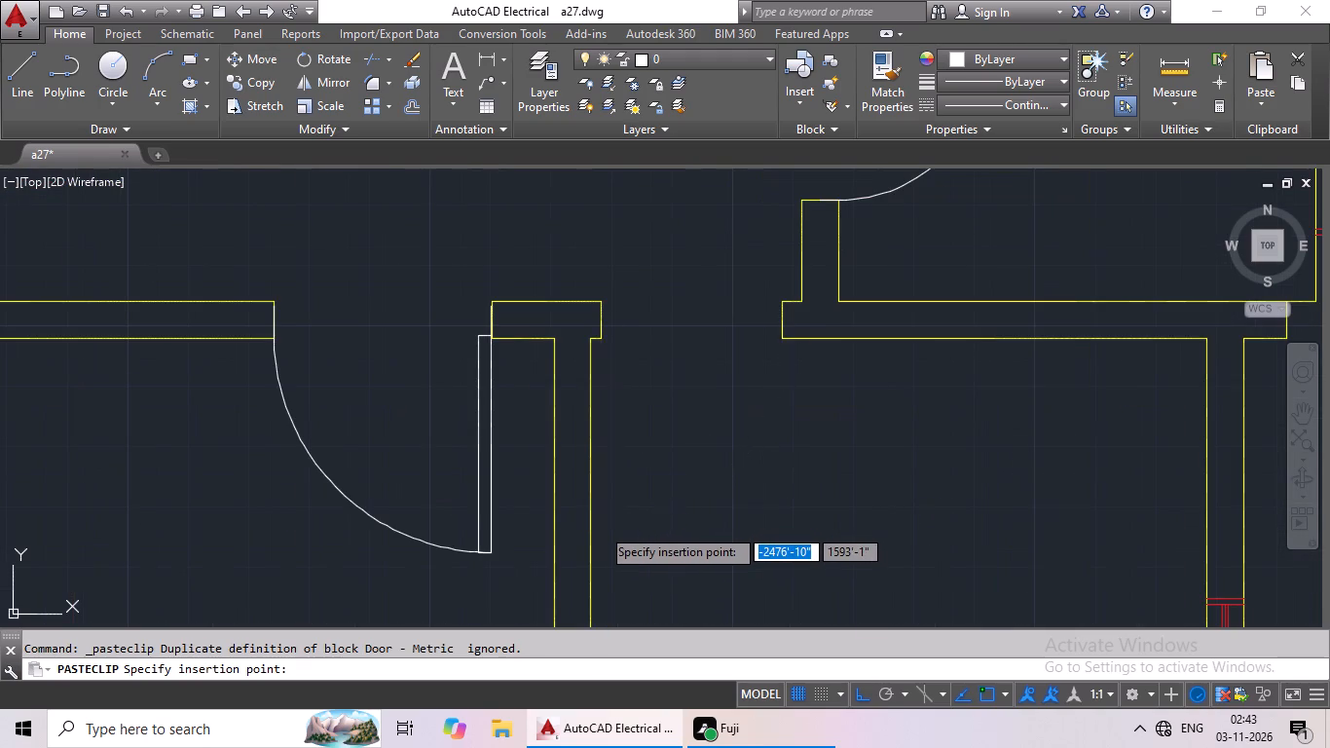
{"action": "left_click", "coordinate": [601, 527]}
Copy the small door beside the UNIT-D toilet into the narrow outer bay's opening beside the lower-right M.BED, hinged at the left jamb.
{"action": "scroll", "coordinate": [812, 425], "scroll_direction": "down", "scroll_amount": 2}
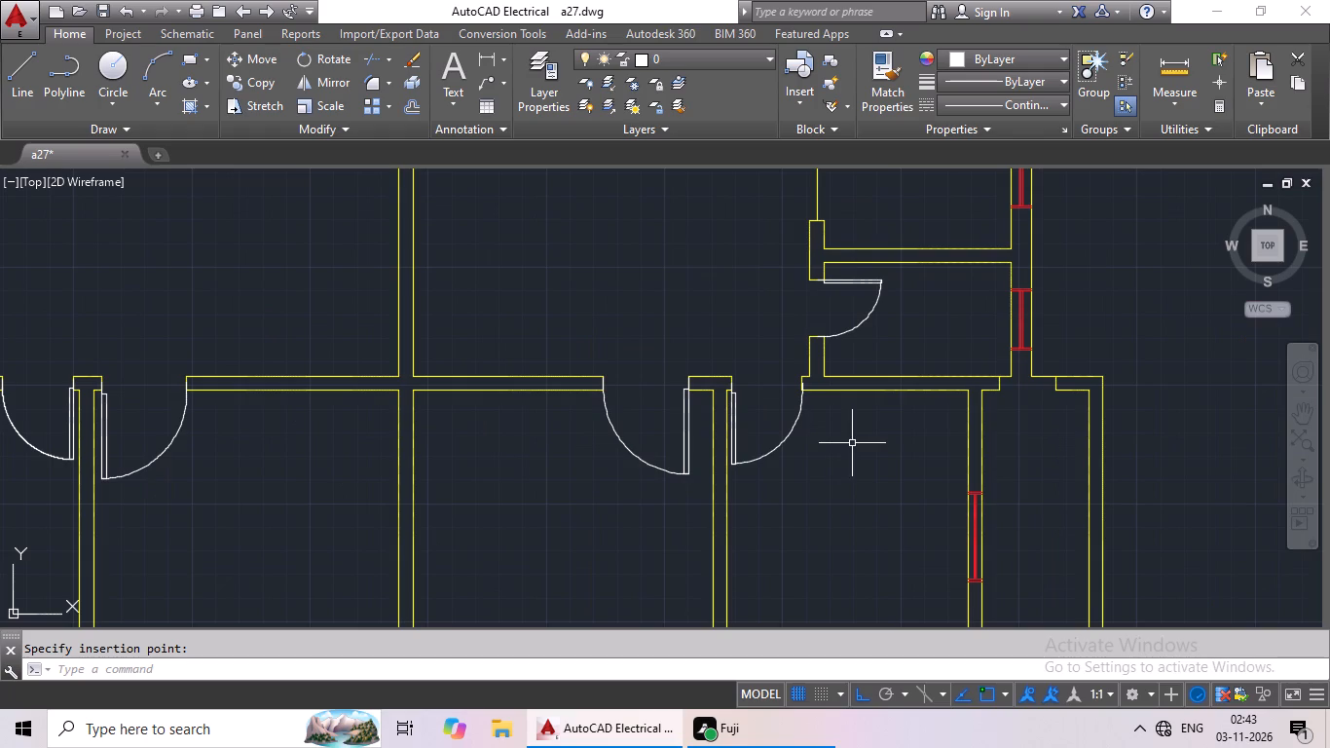
{"action": "scroll", "coordinate": [862, 447], "scroll_direction": "down", "scroll_amount": 2}
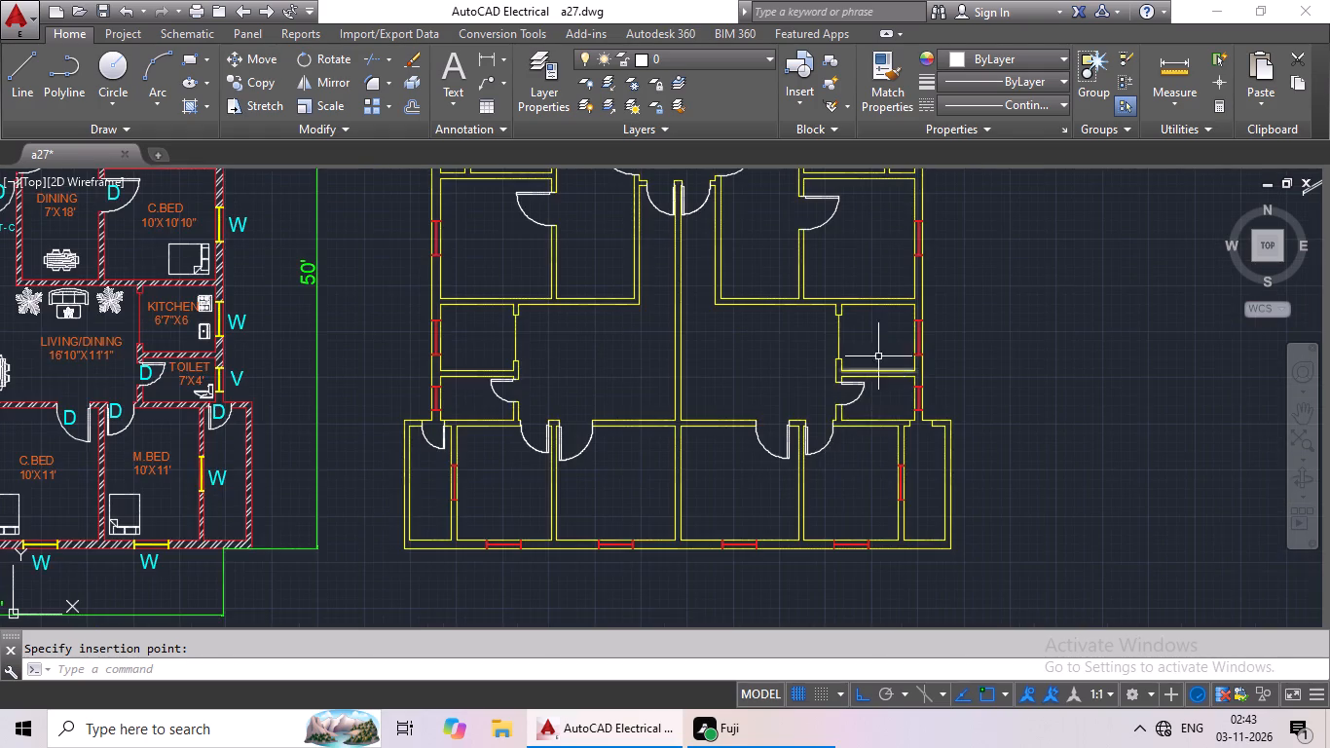
{"action": "middle_click_drag", "start_coordinate": [886, 344], "coordinate": [875, 496]}
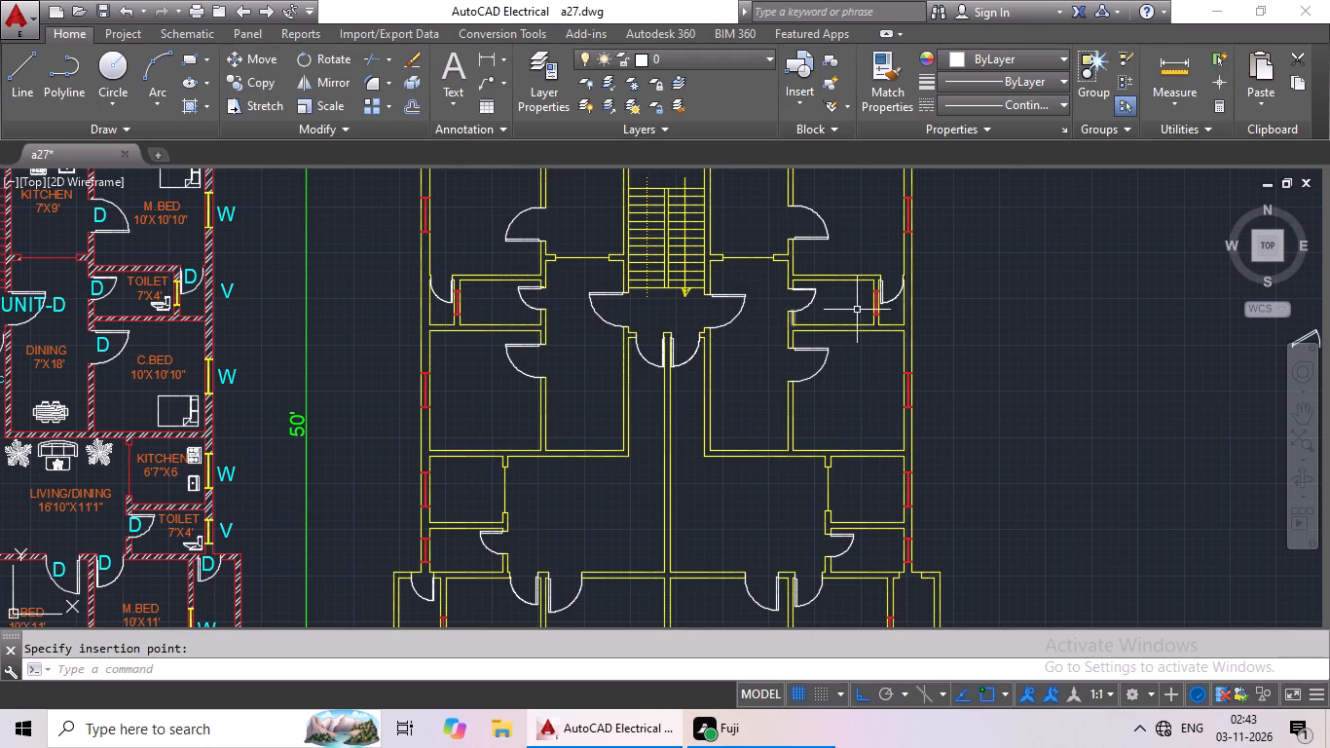
{"action": "left_click", "coordinate": [895, 300]}
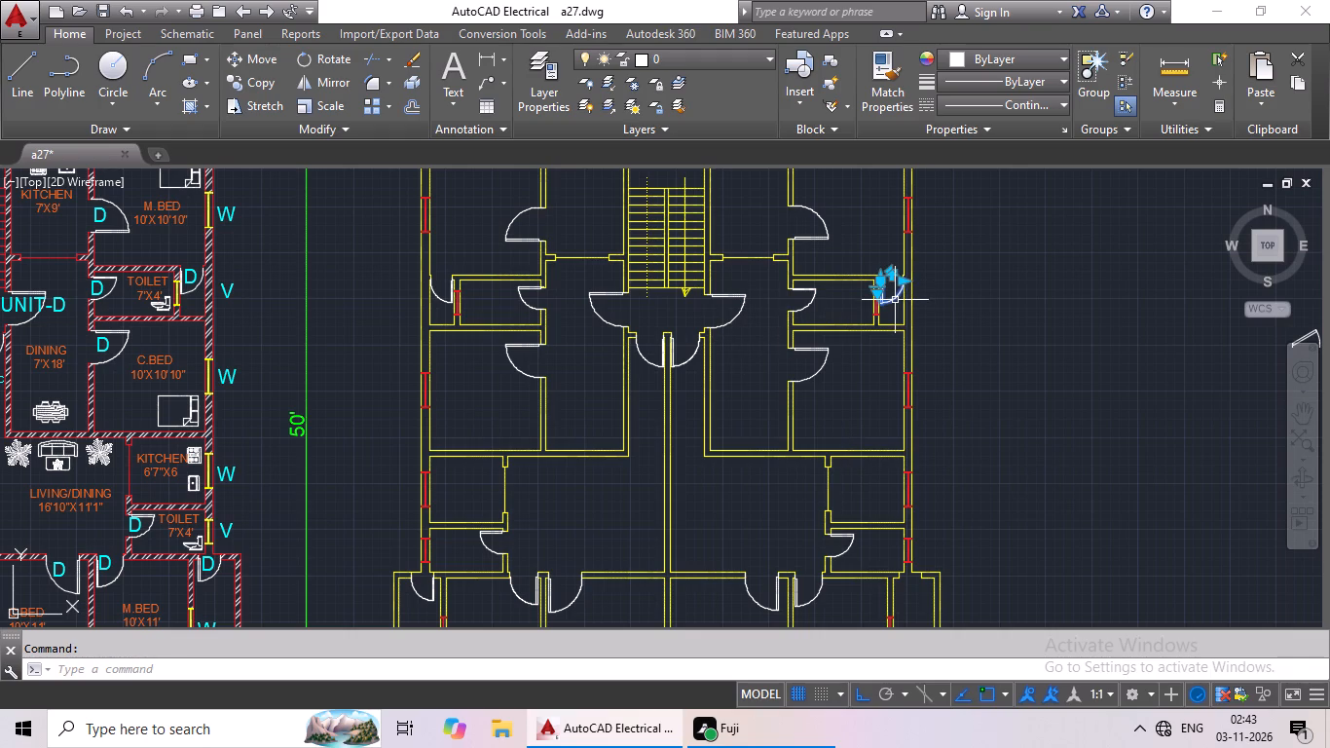
{"action": "key", "text": "ctrl+c"}
{"action": "key", "text": "ctrl+v"}
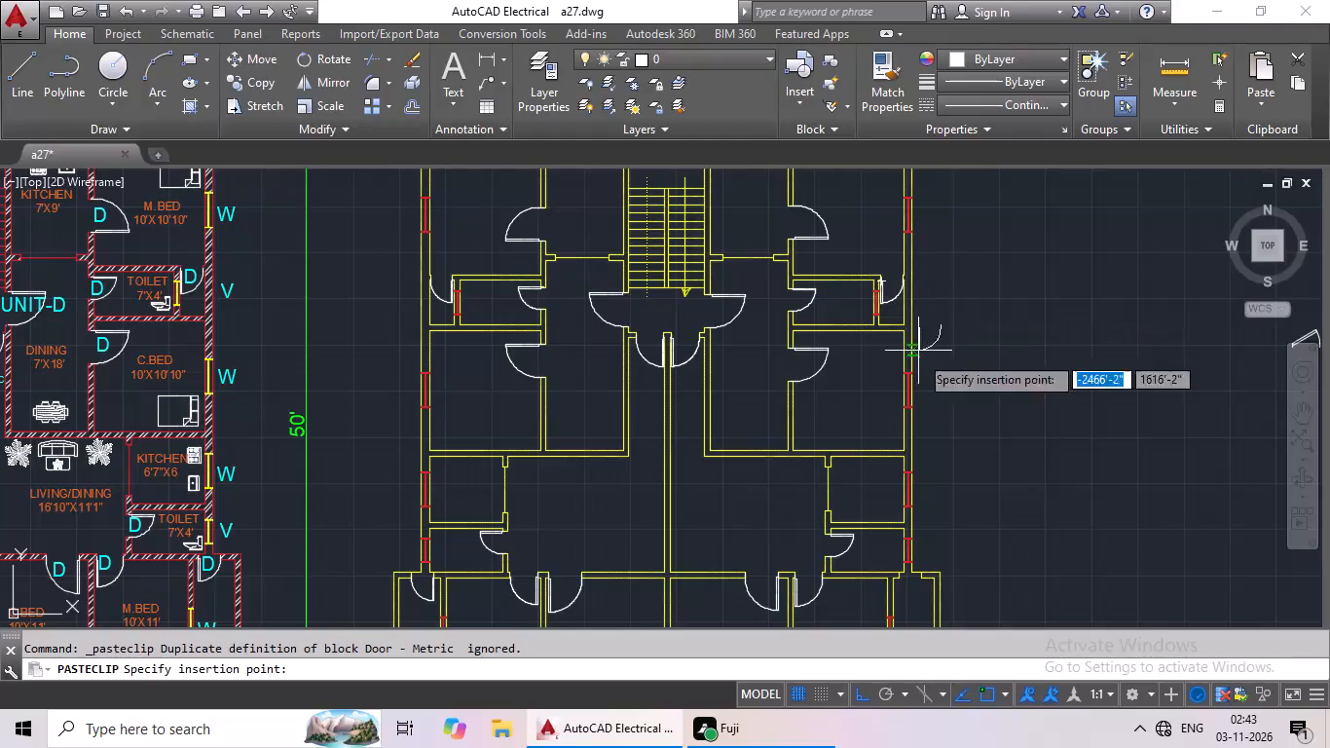
{"action": "middle_click_drag", "start_coordinate": [932, 514], "coordinate": [957, 337]}
{"action": "scroll", "coordinate": [934, 426], "scroll_direction": "up", "scroll_amount": 3}
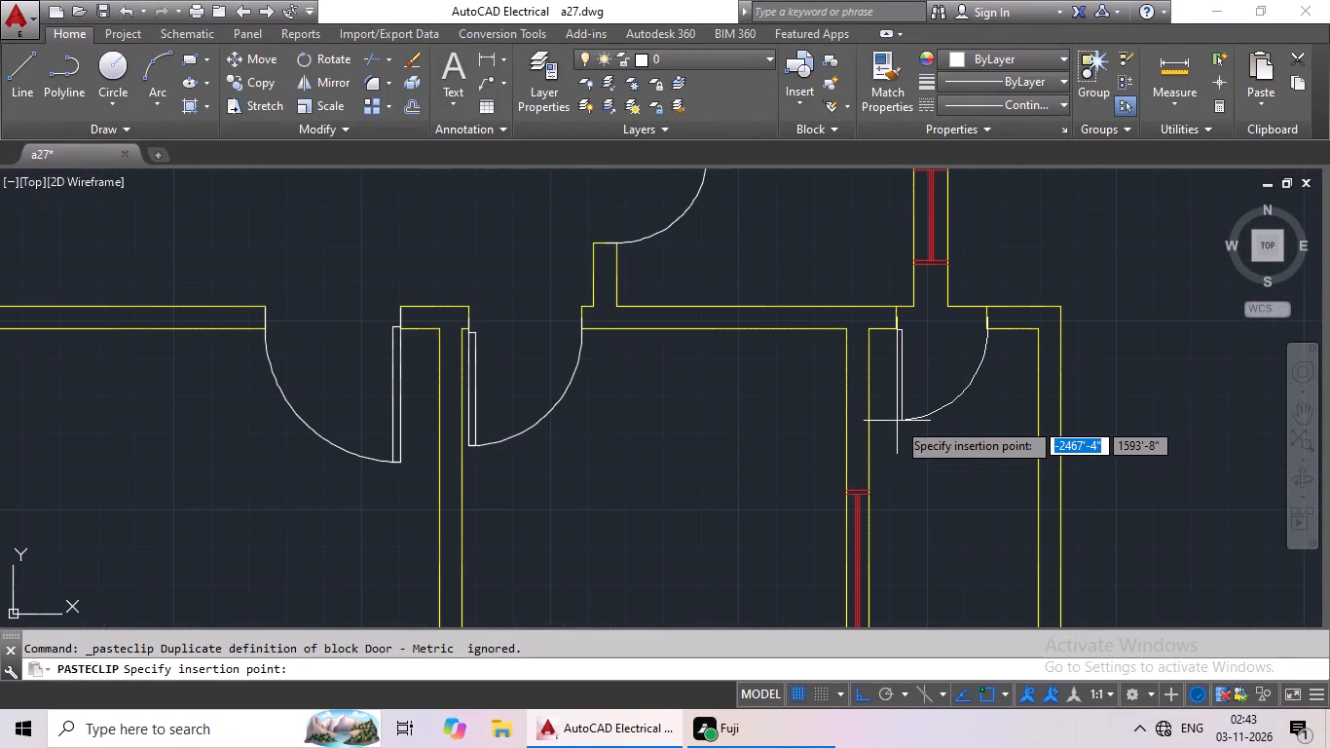
{"action": "scroll", "coordinate": [897, 415], "scroll_direction": "up", "scroll_amount": 2}
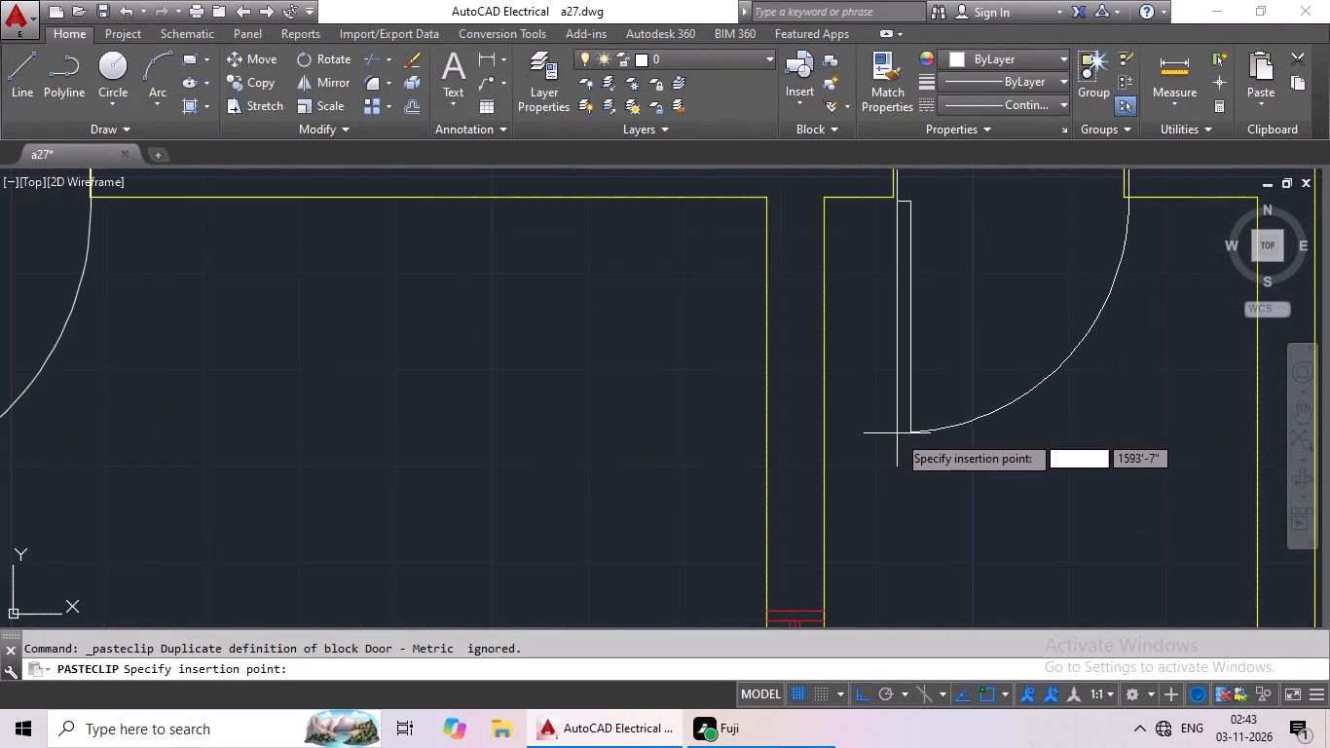
{"action": "middle_click_drag", "start_coordinate": [894, 443], "coordinate": [831, 542]}
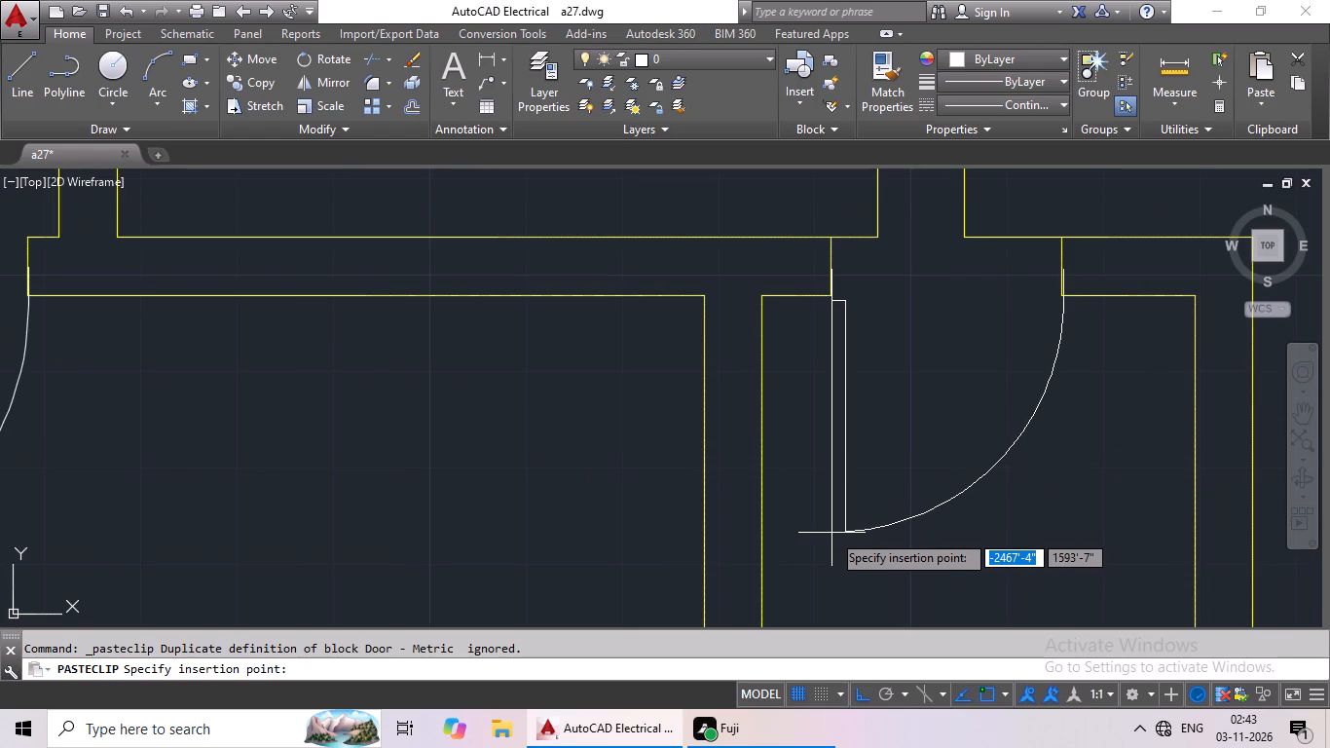
{"action": "left_click", "coordinate": [831, 534]}
Shift the small door in the narrow outer bay beside the lower-right M.BED so its swing end meets the right jamb.
{"action": "scroll", "coordinate": [956, 484], "scroll_direction": "down", "scroll_amount": 2}
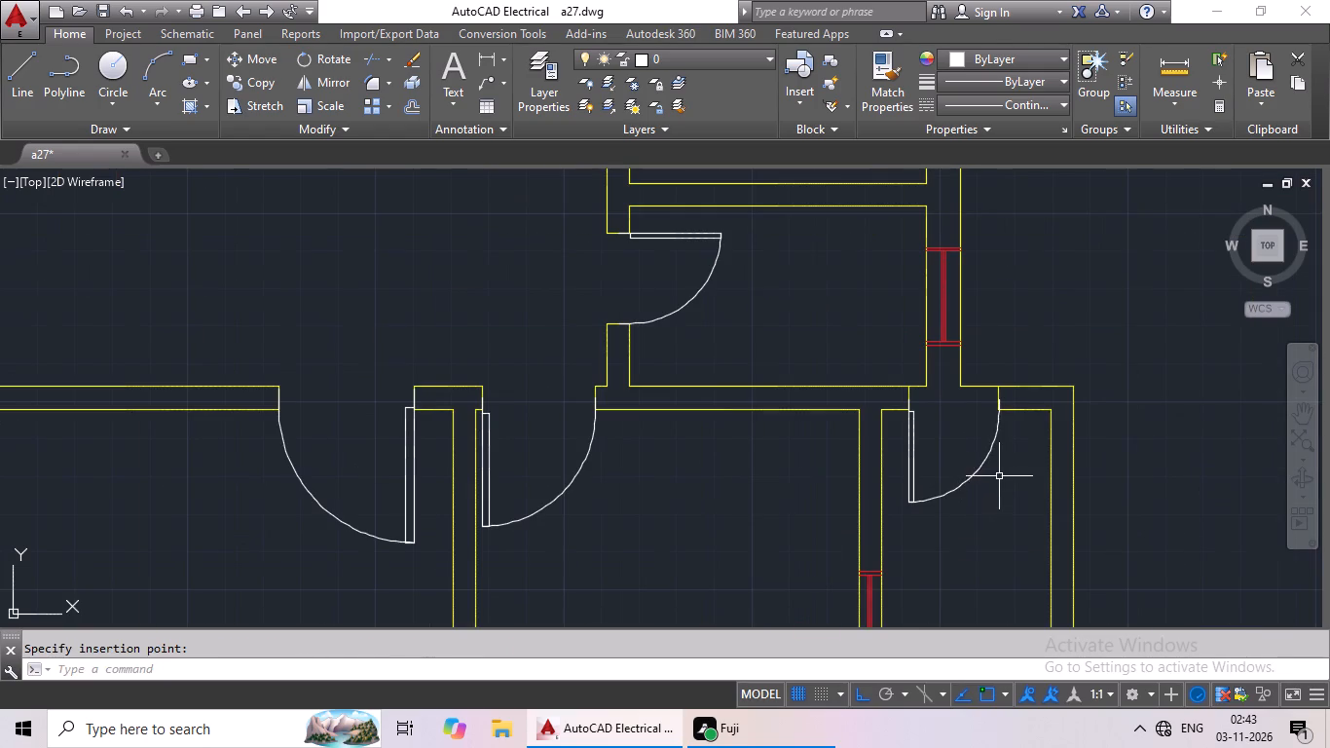
{"action": "left_click", "coordinate": [920, 495]}
{"action": "left_click", "coordinate": [914, 507]}
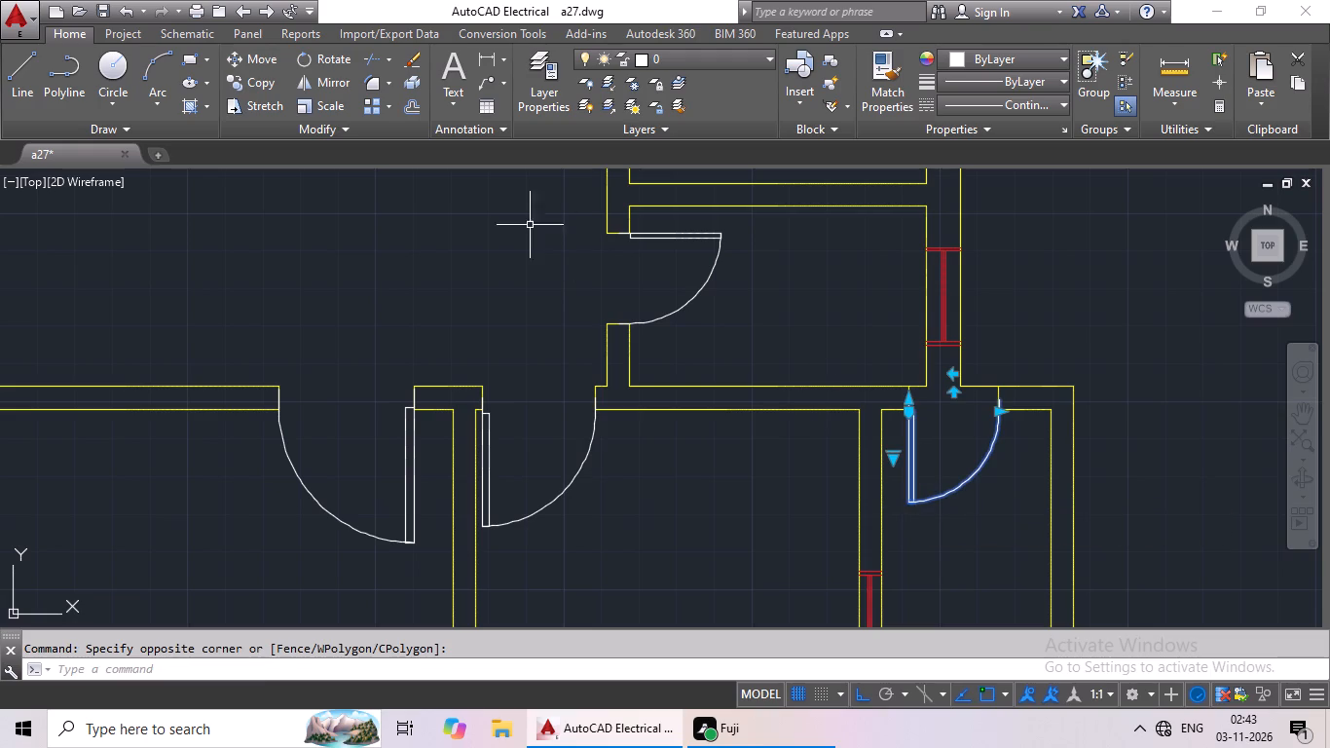
{"action": "left_click", "coordinate": [278, 98]}
{"action": "scroll", "coordinate": [1008, 395], "scroll_direction": "up", "scroll_amount": 3}
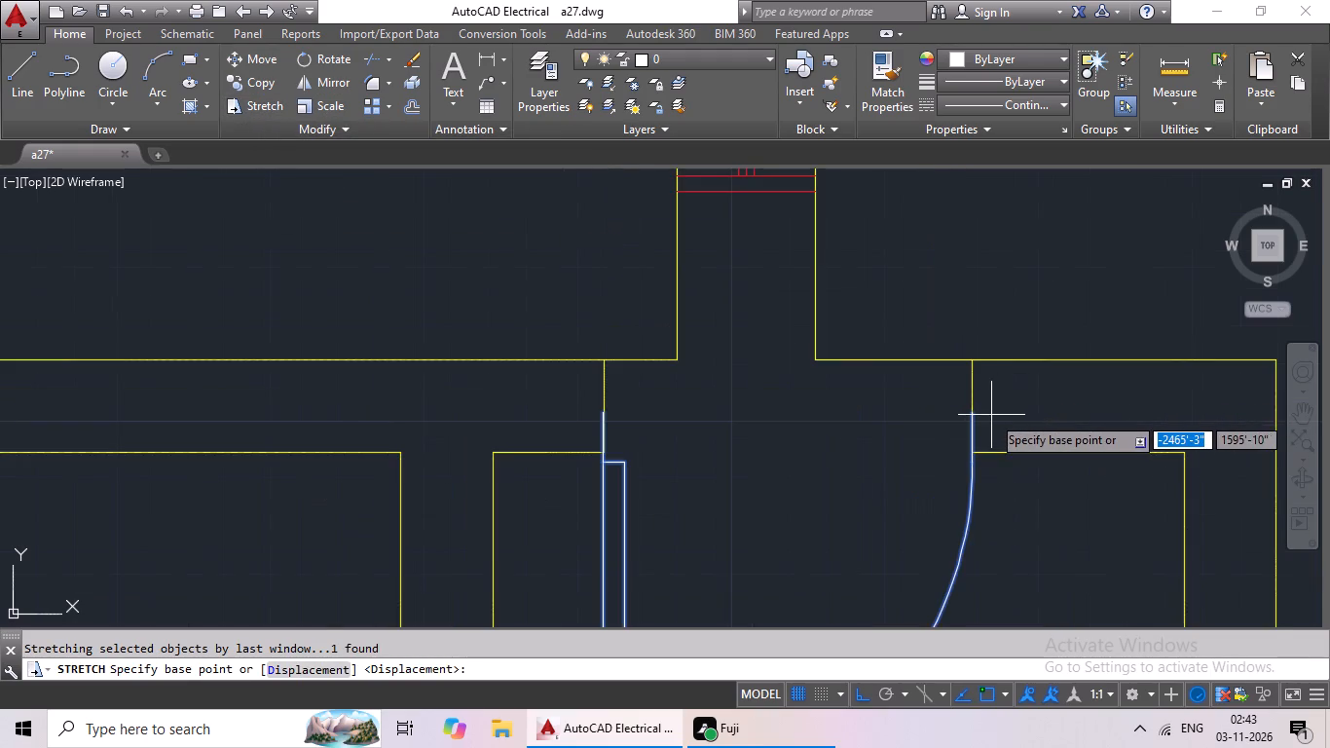
{"action": "scroll", "coordinate": [991, 415], "scroll_direction": "up", "scroll_amount": 5}
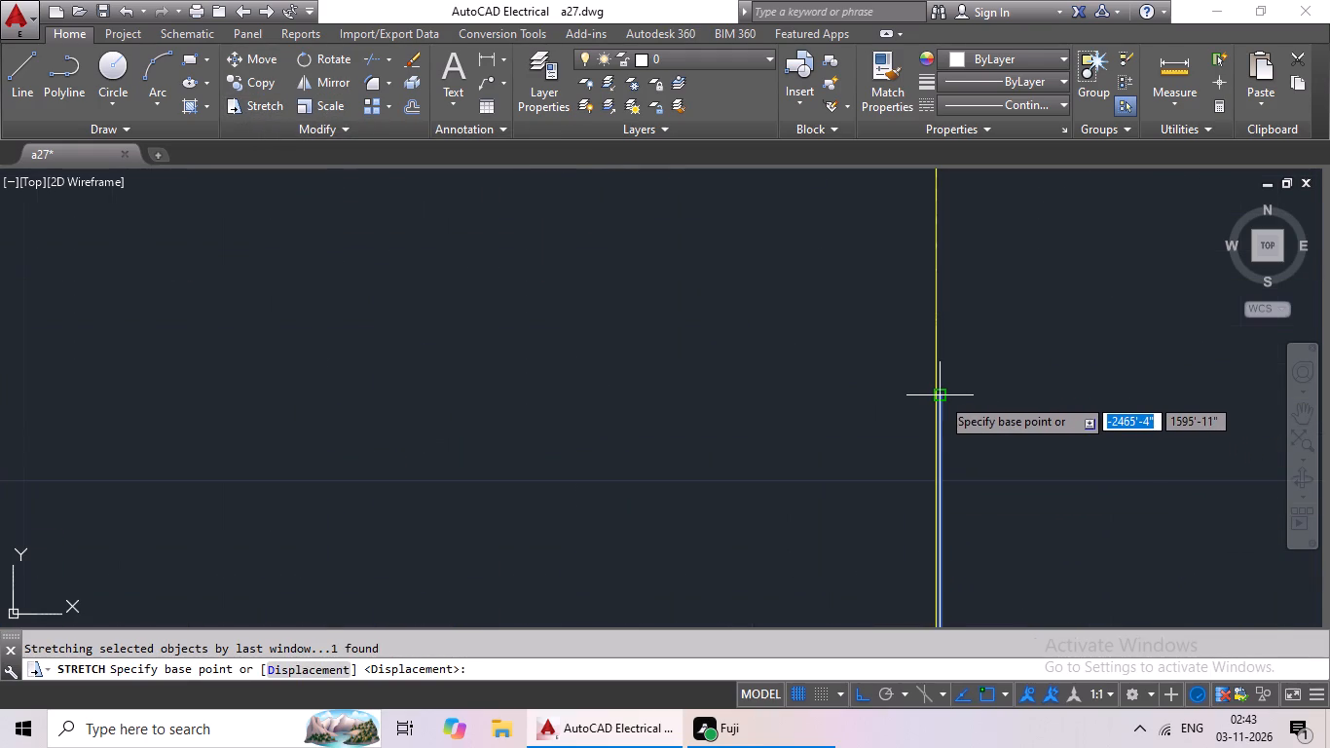
{"action": "left_click", "coordinate": [940, 401]}
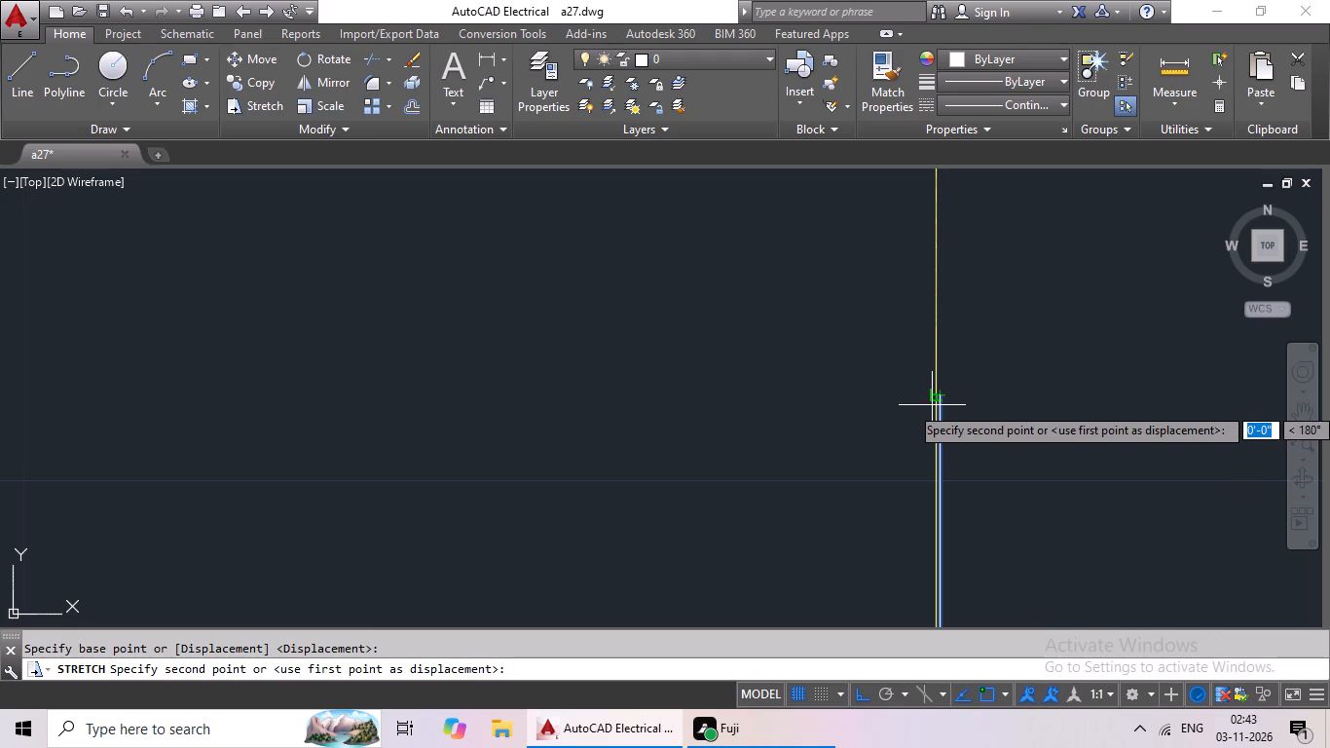
{"action": "left_click", "coordinate": [936, 401]}
{"action": "scroll", "coordinate": [990, 389], "scroll_direction": "down", "scroll_amount": 4}
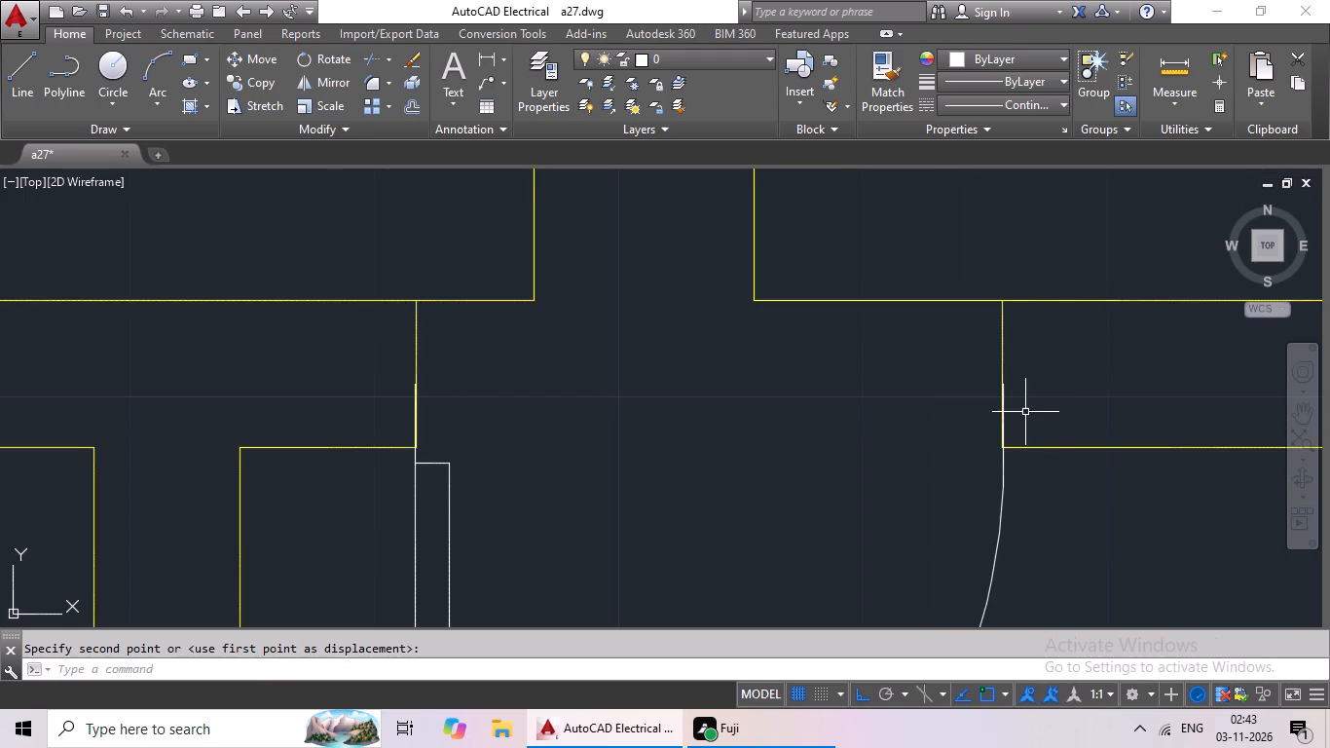
{"action": "scroll", "coordinate": [1061, 393], "scroll_direction": "down", "scroll_amount": 3}
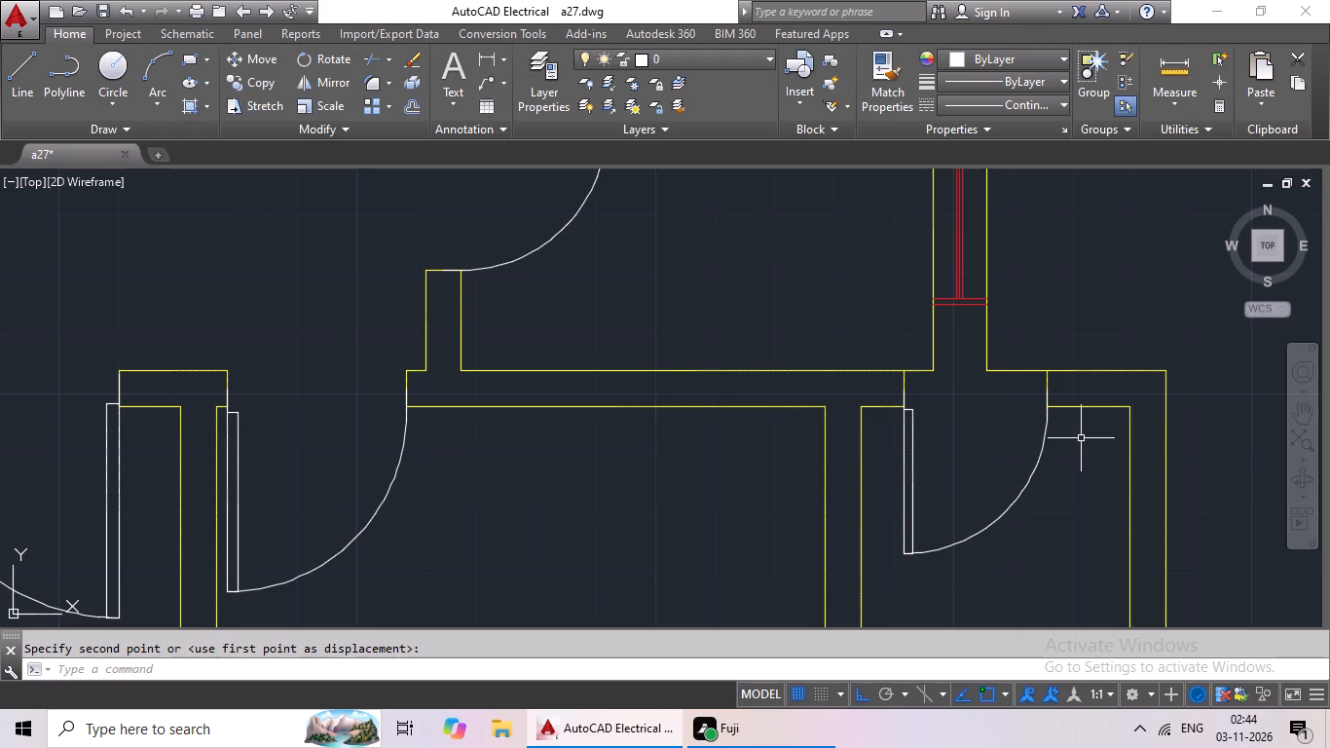
Erase the four spare door blocks lying in the empty area to the right of the new floor plan.
{"action": "scroll", "coordinate": [1151, 448], "scroll_direction": "down", "scroll_amount": 1}
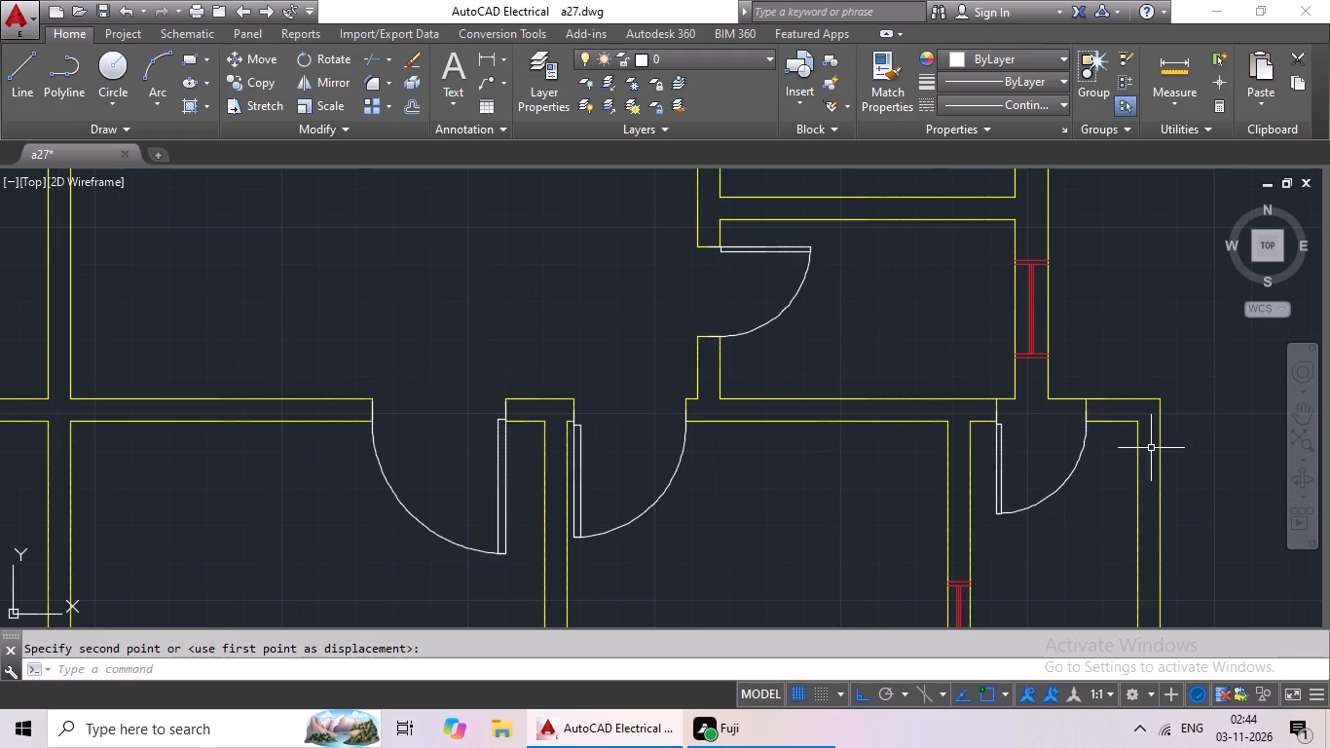
{"action": "scroll", "coordinate": [1140, 508], "scroll_direction": "down", "scroll_amount": 1}
{"action": "middle_click_drag", "start_coordinate": [1137, 505], "coordinate": [980, 526]}
{"action": "scroll", "coordinate": [995, 493], "scroll_direction": "down", "scroll_amount": 3}
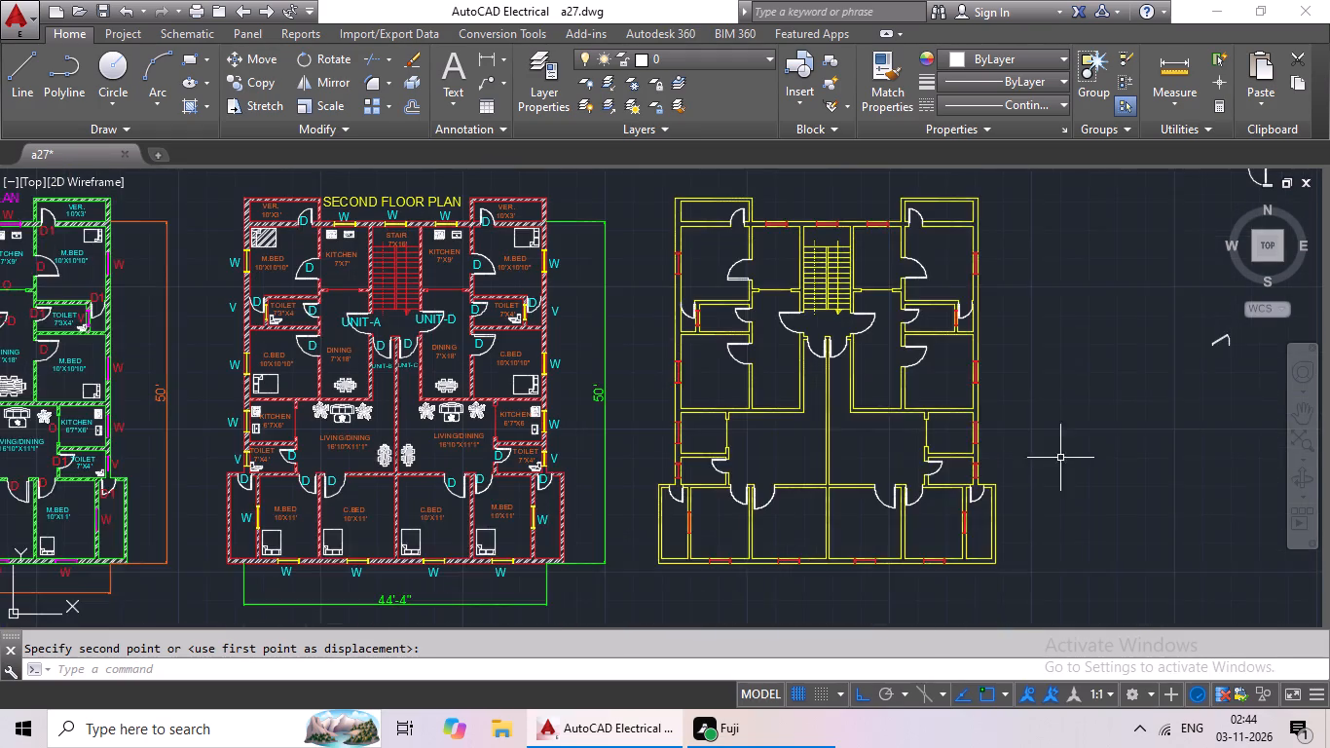
{"action": "middle_click_drag", "start_coordinate": [1061, 458], "coordinate": [934, 485]}
{"action": "middle_click_drag", "start_coordinate": [1051, 436], "coordinate": [951, 477]}
{"action": "middle_click_drag", "start_coordinate": [1067, 425], "coordinate": [984, 449]}
{"action": "left_click_drag", "start_coordinate": [1149, 301], "coordinate": [1148, 293]}
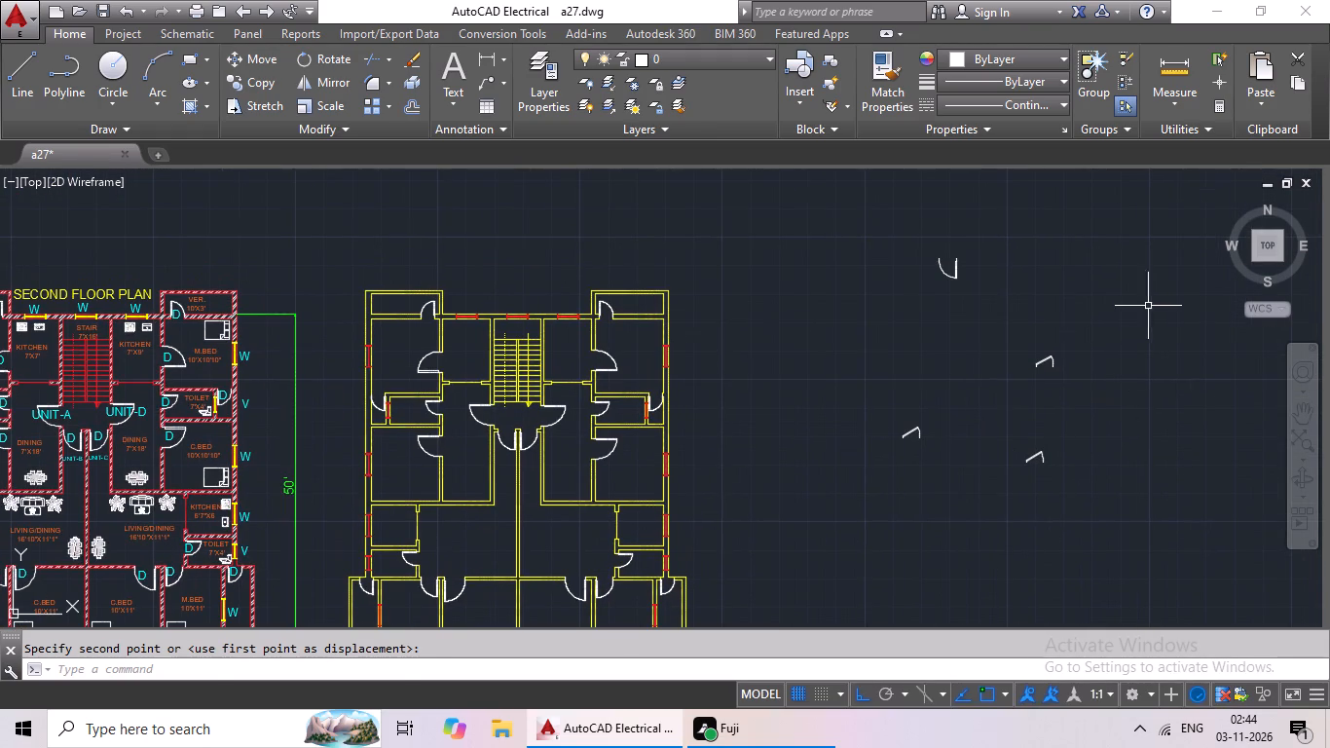
{"action": "left_click_drag", "start_coordinate": [1148, 293], "coordinate": [1095, 489]}
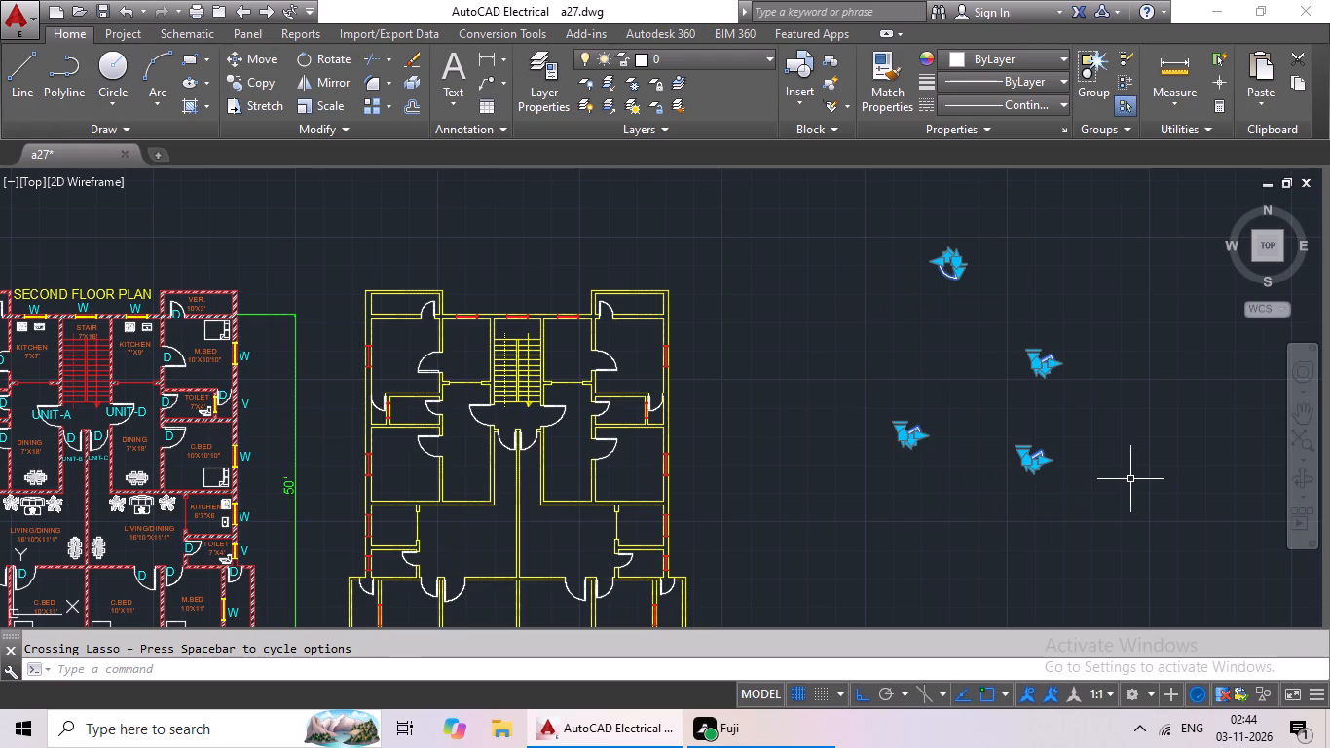
{"action": "key", "text": "Delete"}
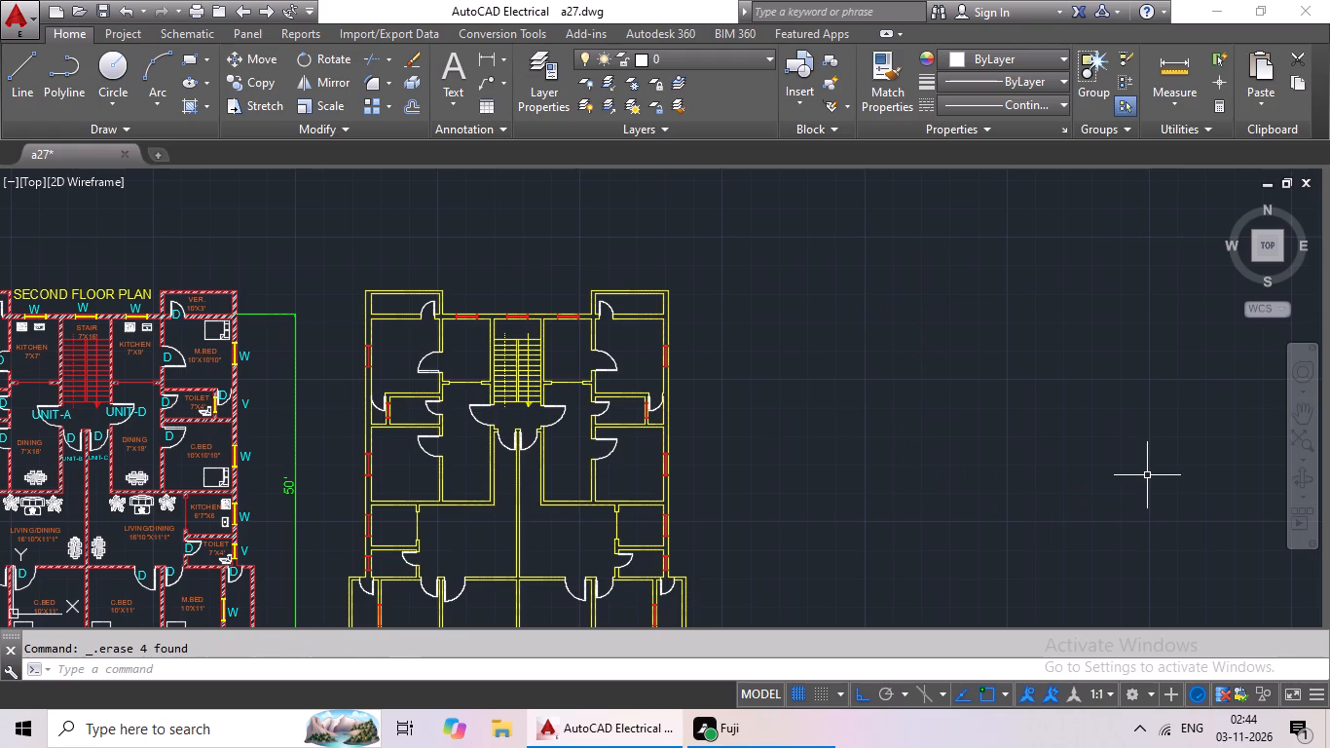
Insert the Toilet - side block from DesignCenter's House Designer.dwg at scale 1 in the empty area beside the new plan.
{"action": "scroll", "coordinate": [970, 456], "scroll_direction": "down", "scroll_amount": 1}
{"action": "middle_click_drag", "start_coordinate": [926, 484], "coordinate": [795, 416]}
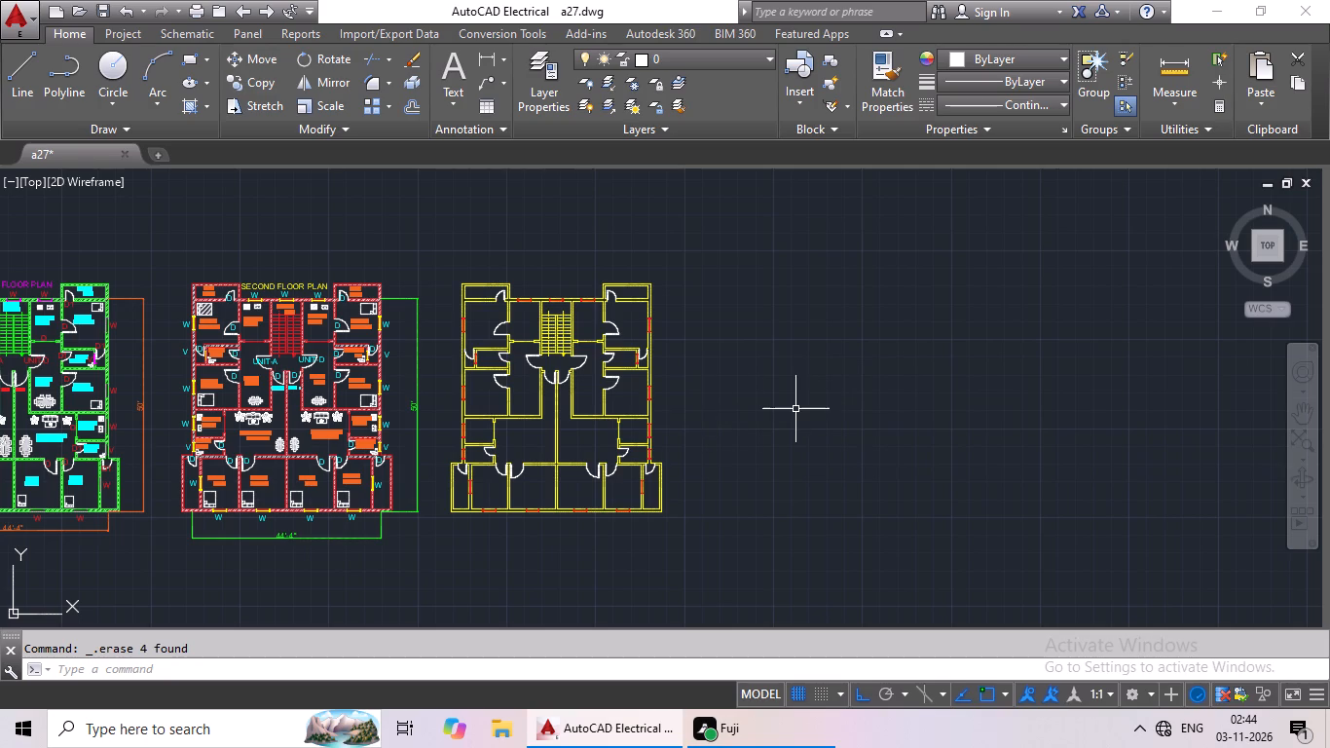
{"action": "type", "text": "dc"}
{"action": "key", "text": "space"}
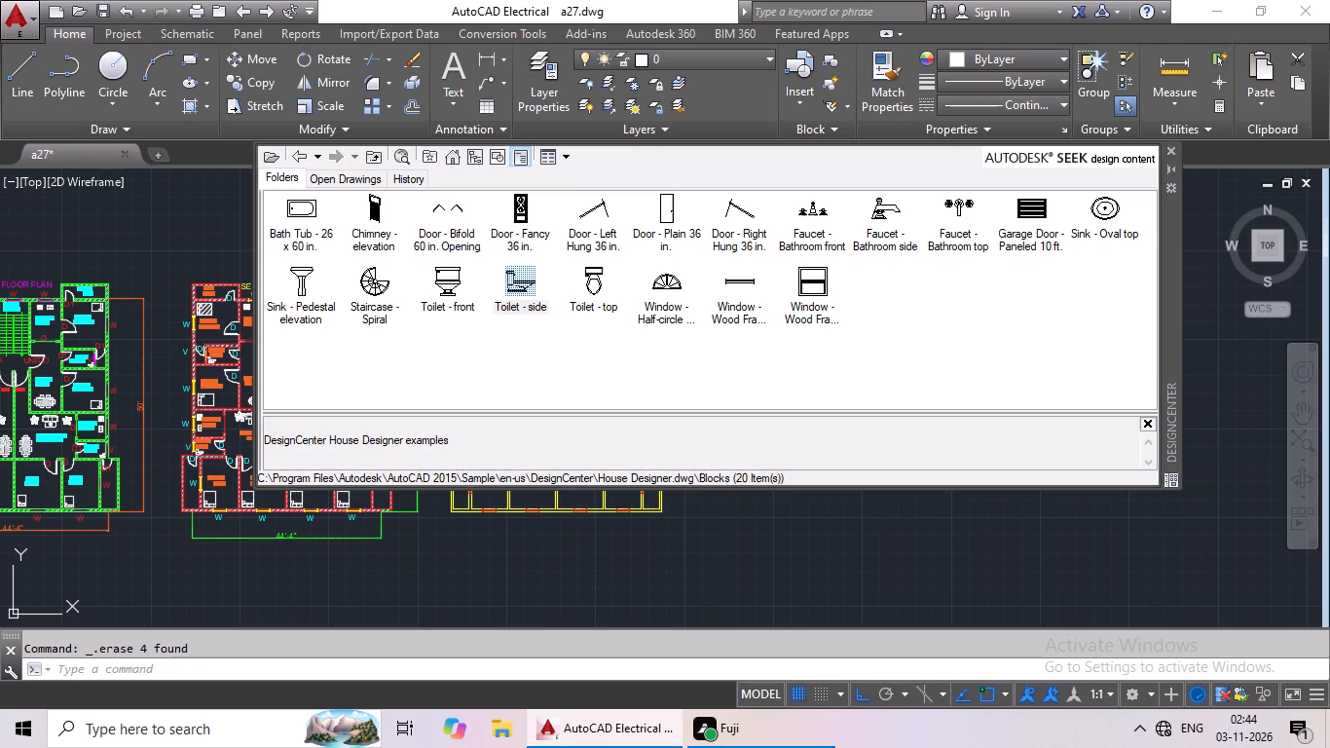
{"action": "double_click", "coordinate": [518, 299]}
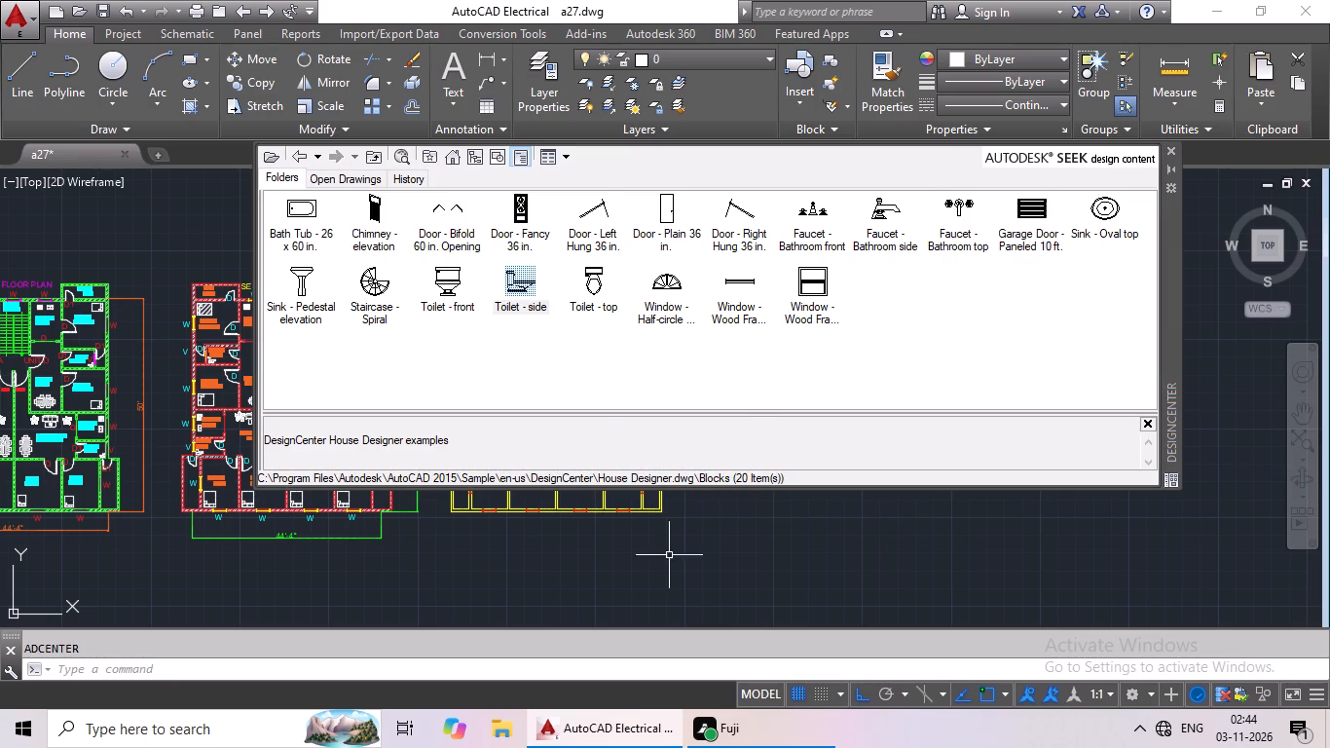
{"action": "double_click", "coordinate": [521, 291]}
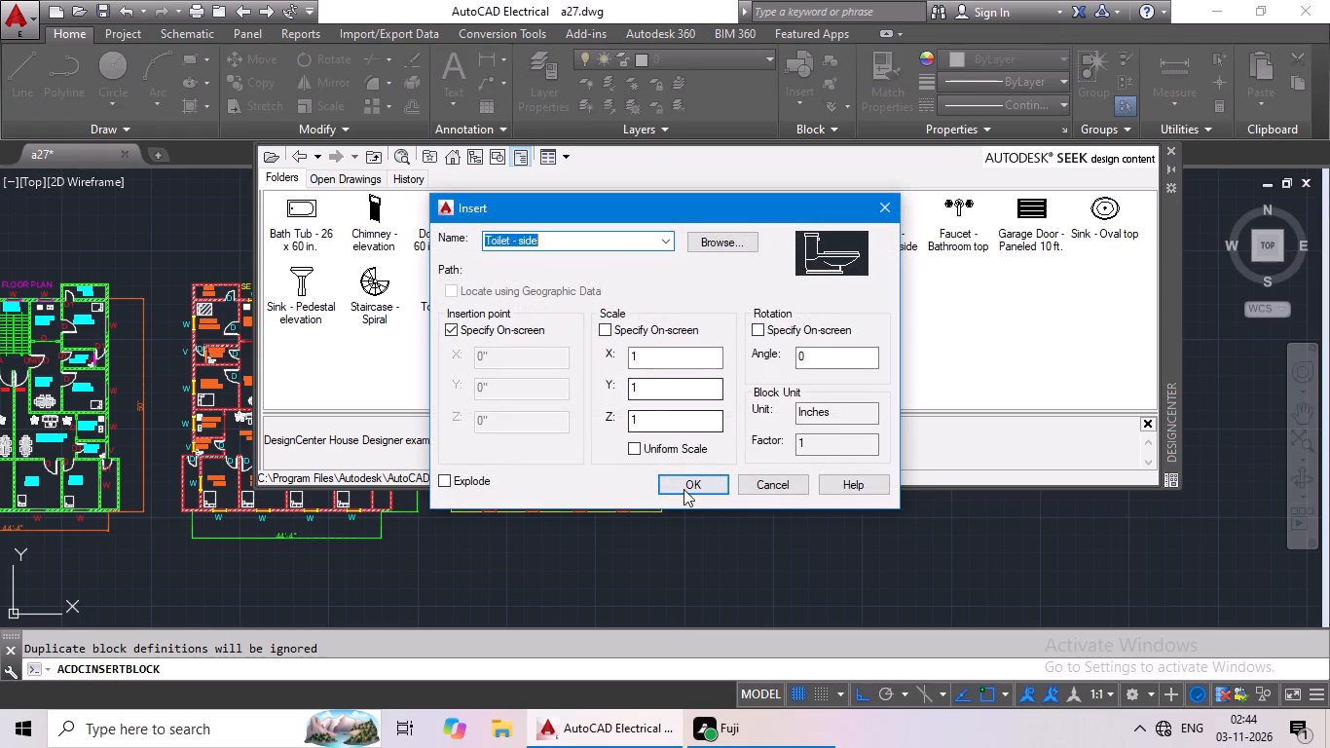
{"action": "left_click", "coordinate": [693, 481]}
{"action": "left_click", "coordinate": [871, 525]}
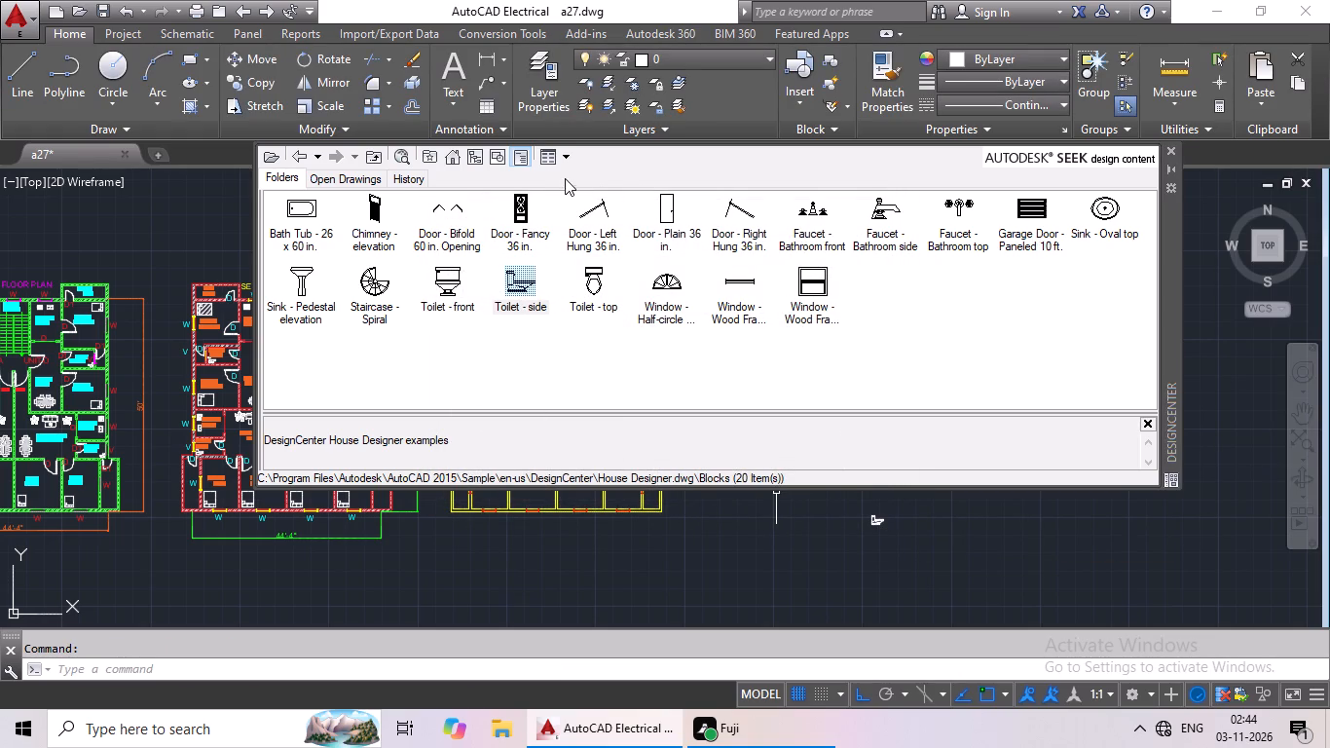
Insert the Range-Oven - 30 in top block from DesignCenter's Kitchens.dwg at scale 1, below and left of the loose toilet.
{"action": "double_click", "coordinate": [443, 156]}
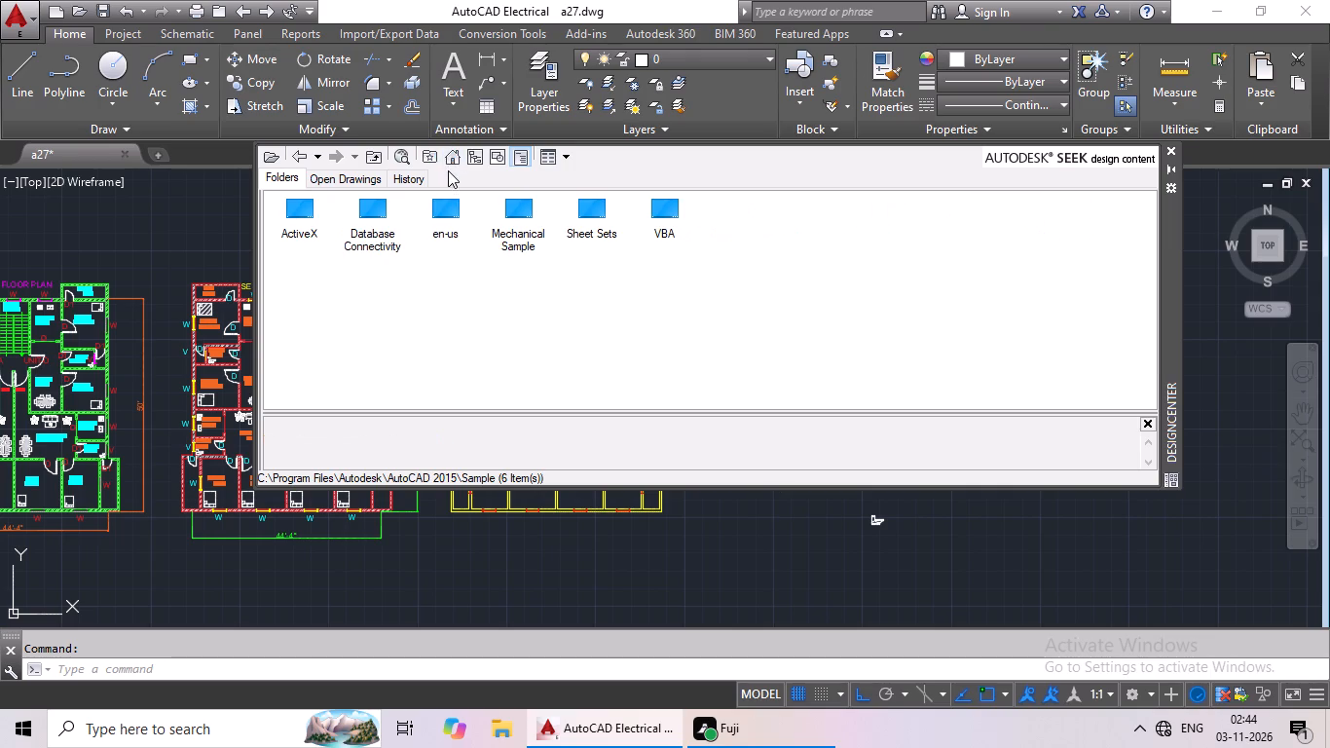
{"action": "double_click", "coordinate": [432, 217]}
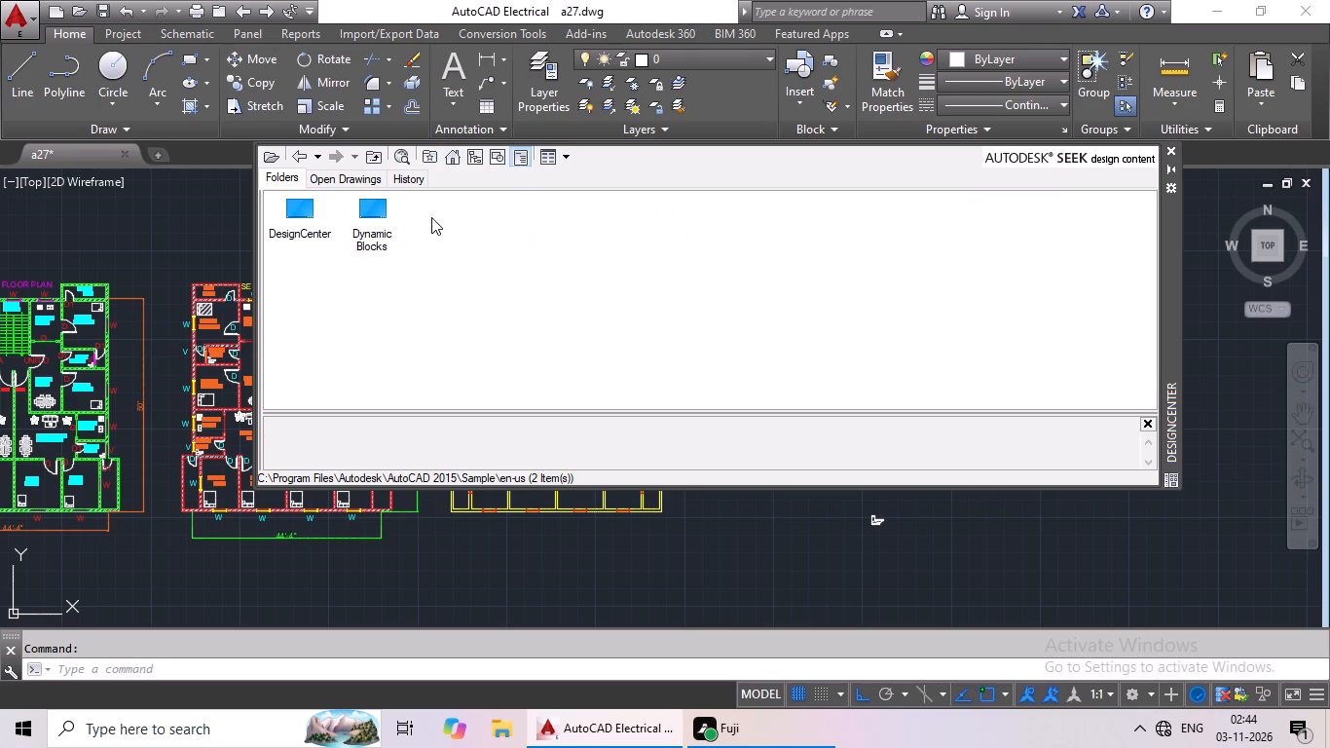
{"action": "double_click", "coordinate": [311, 238]}
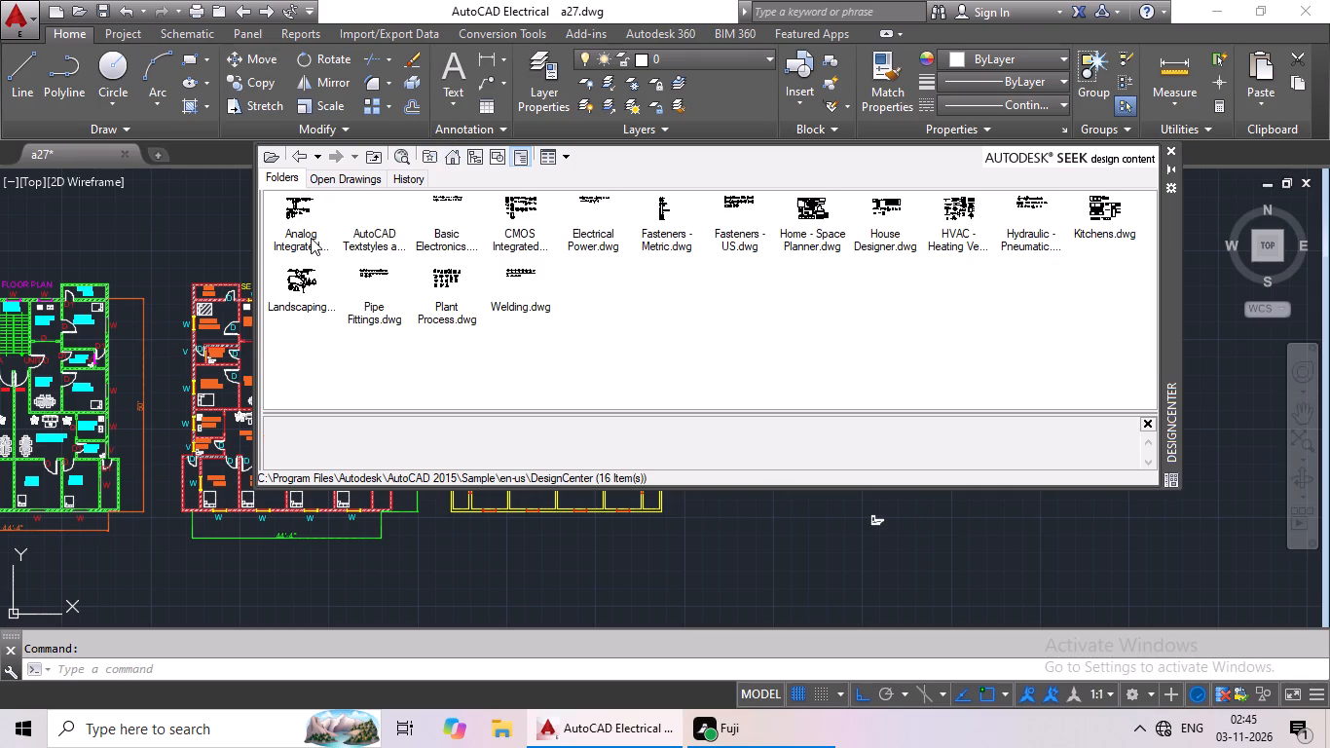
{"action": "double_click", "coordinate": [1094, 228]}
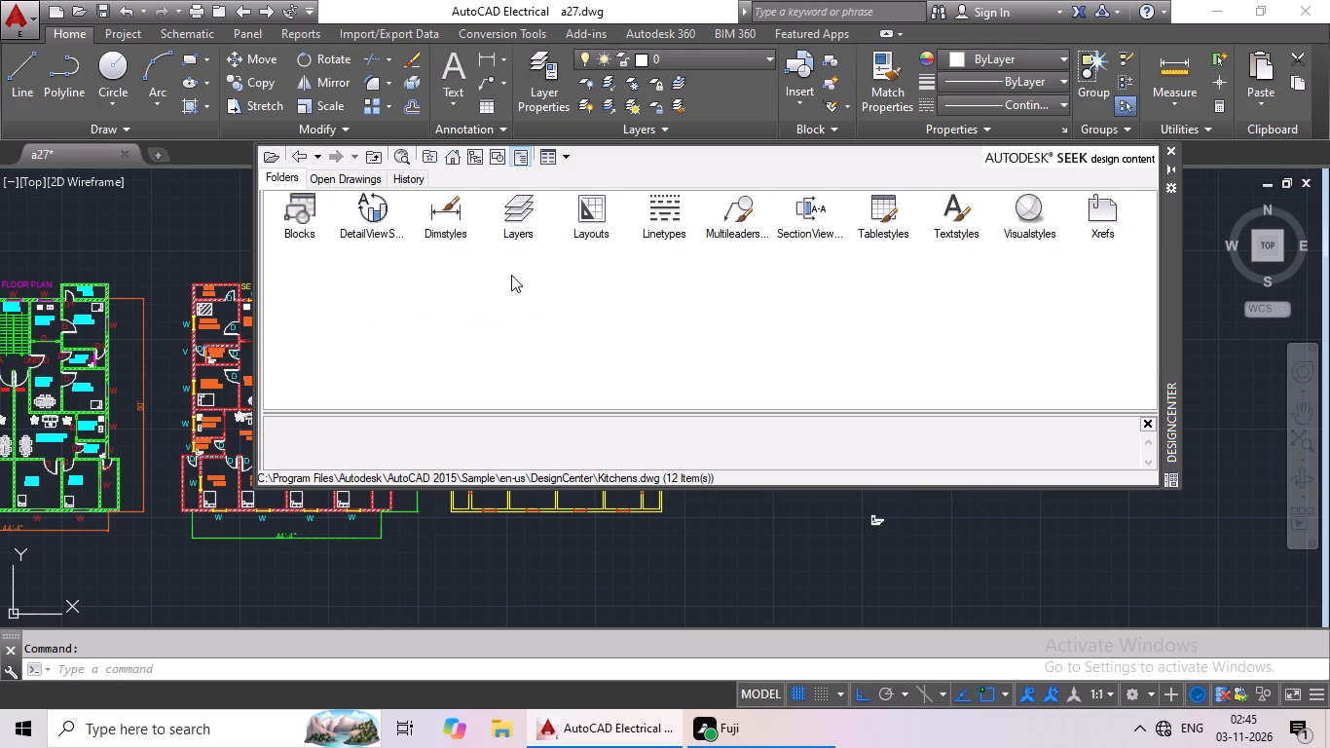
{"action": "double_click", "coordinate": [313, 231]}
{"action": "double_click", "coordinate": [387, 271]}
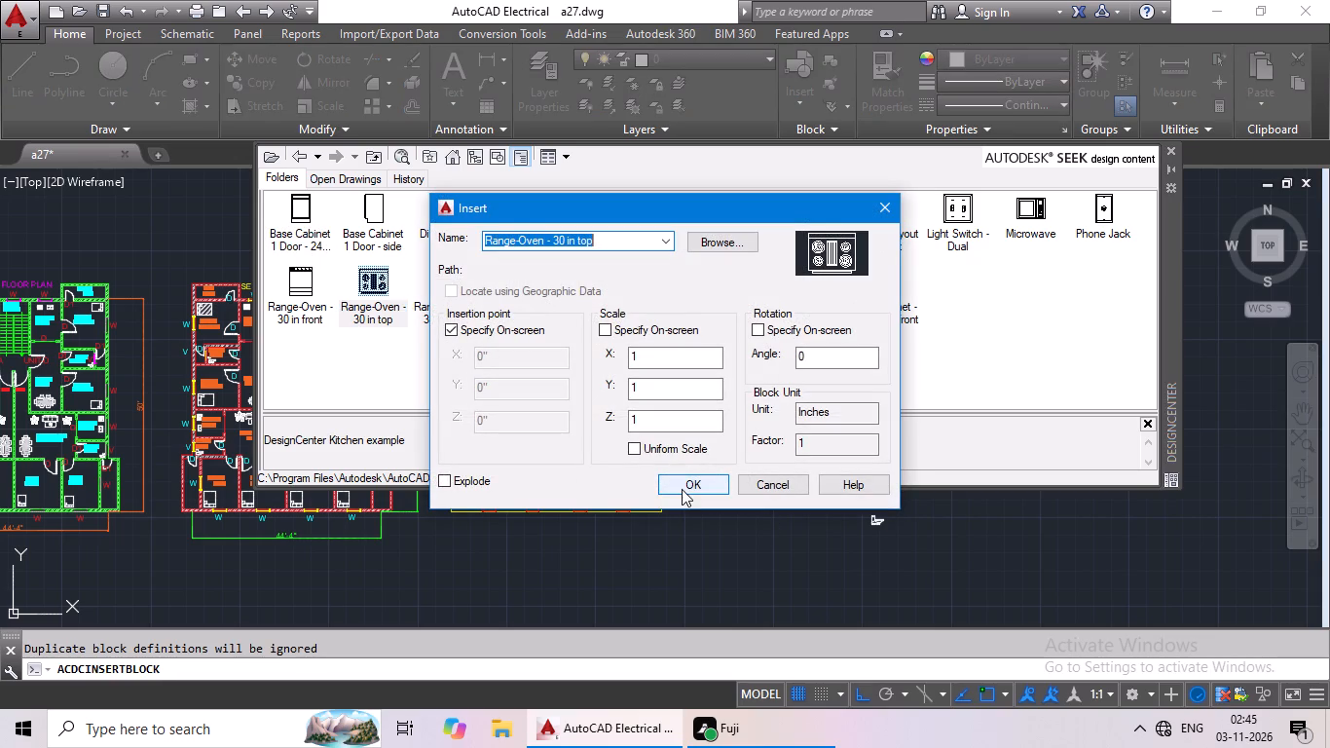
{"action": "left_click", "coordinate": [684, 489]}
{"action": "left_click", "coordinate": [808, 567]}
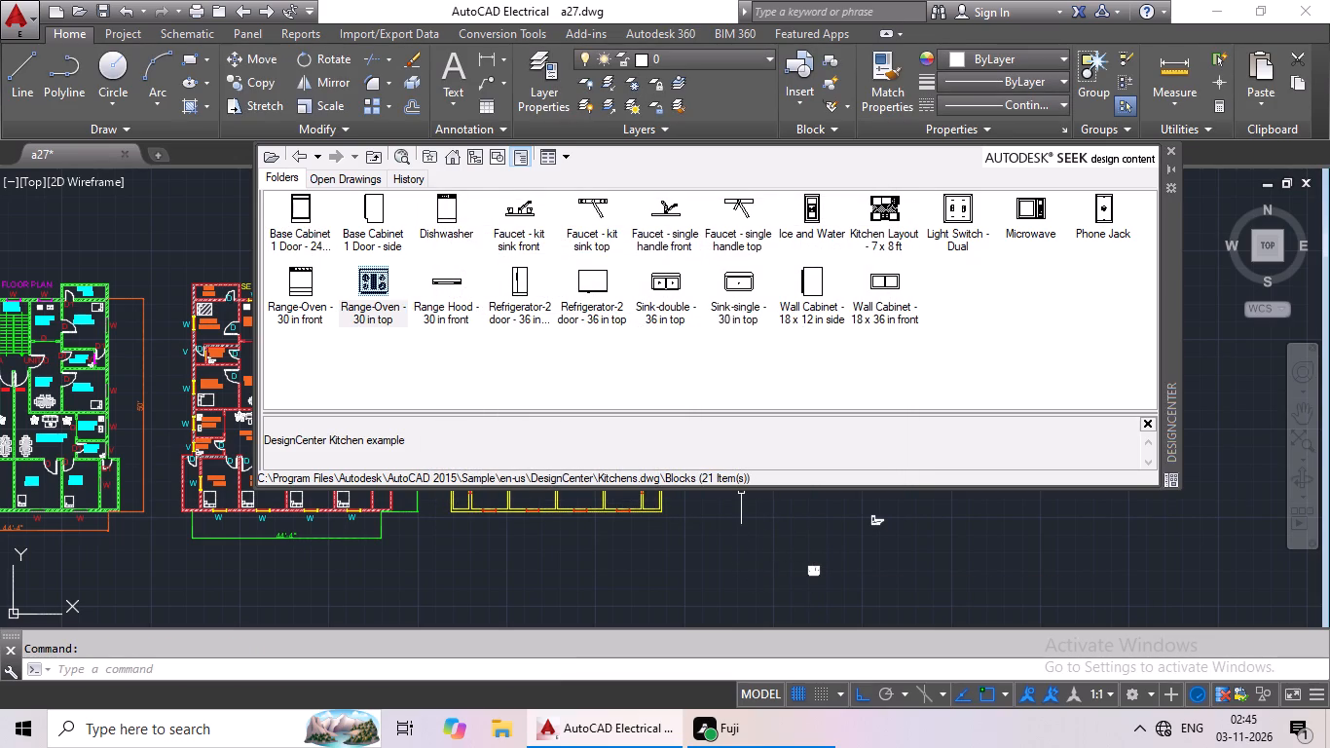
Insert the Sink-single - 30 in top block from Kitchens.dwg at scale 1, just right of the loose range-oven.
{"action": "left_click", "coordinate": [740, 281]}
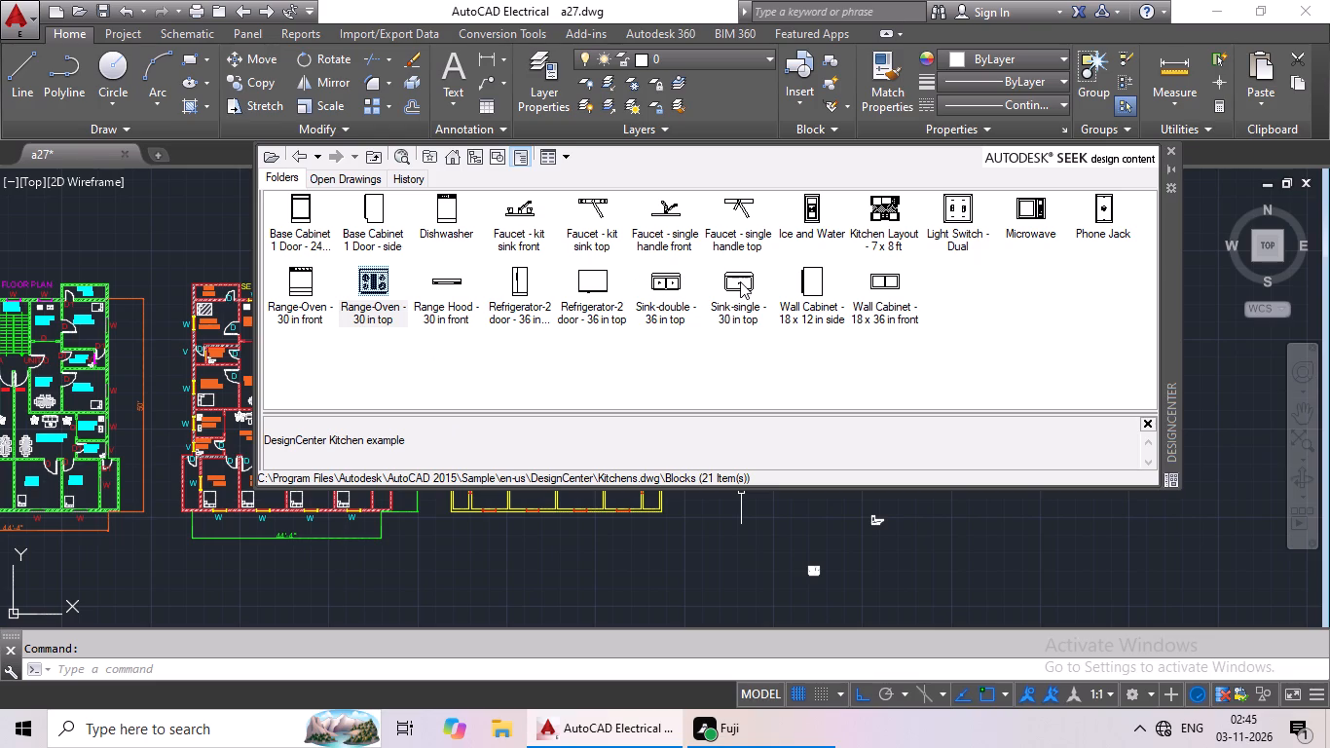
{"action": "double_click", "coordinate": [741, 283]}
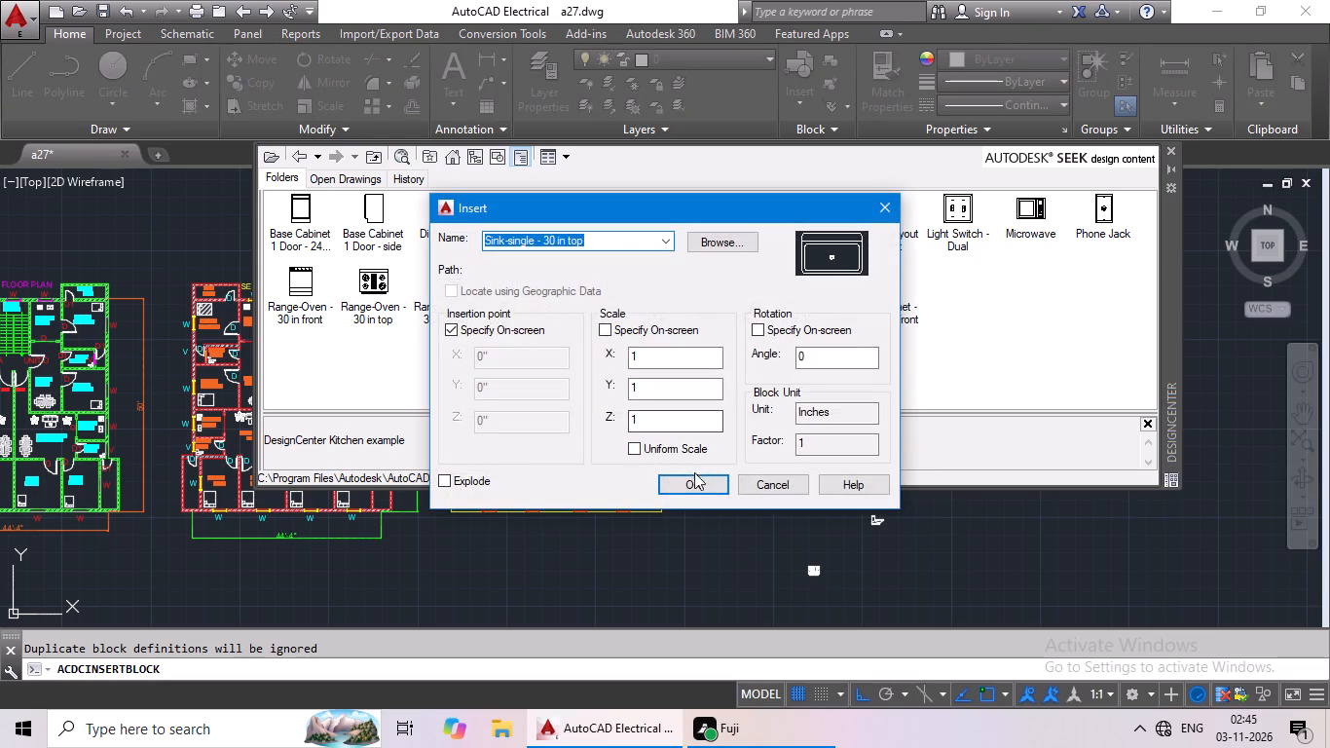
{"action": "left_click", "coordinate": [690, 482]}
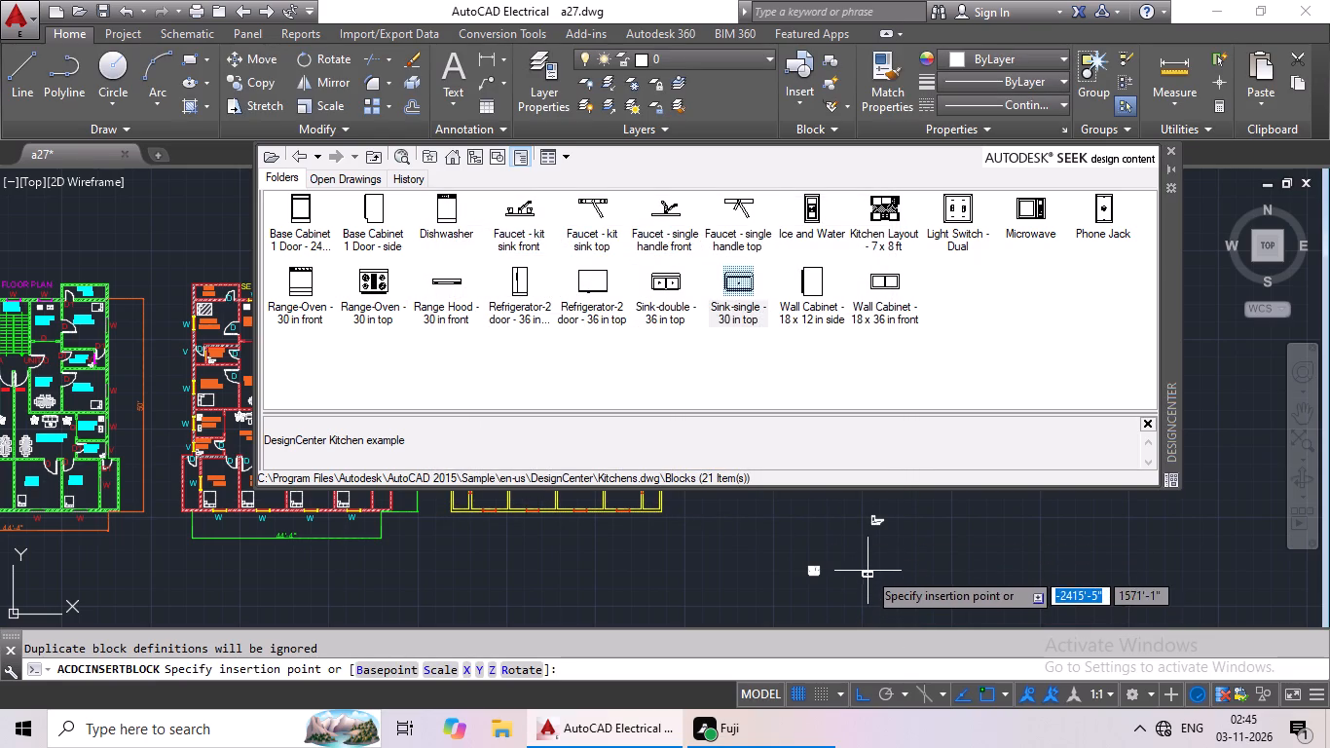
{"action": "left_click", "coordinate": [868, 569]}
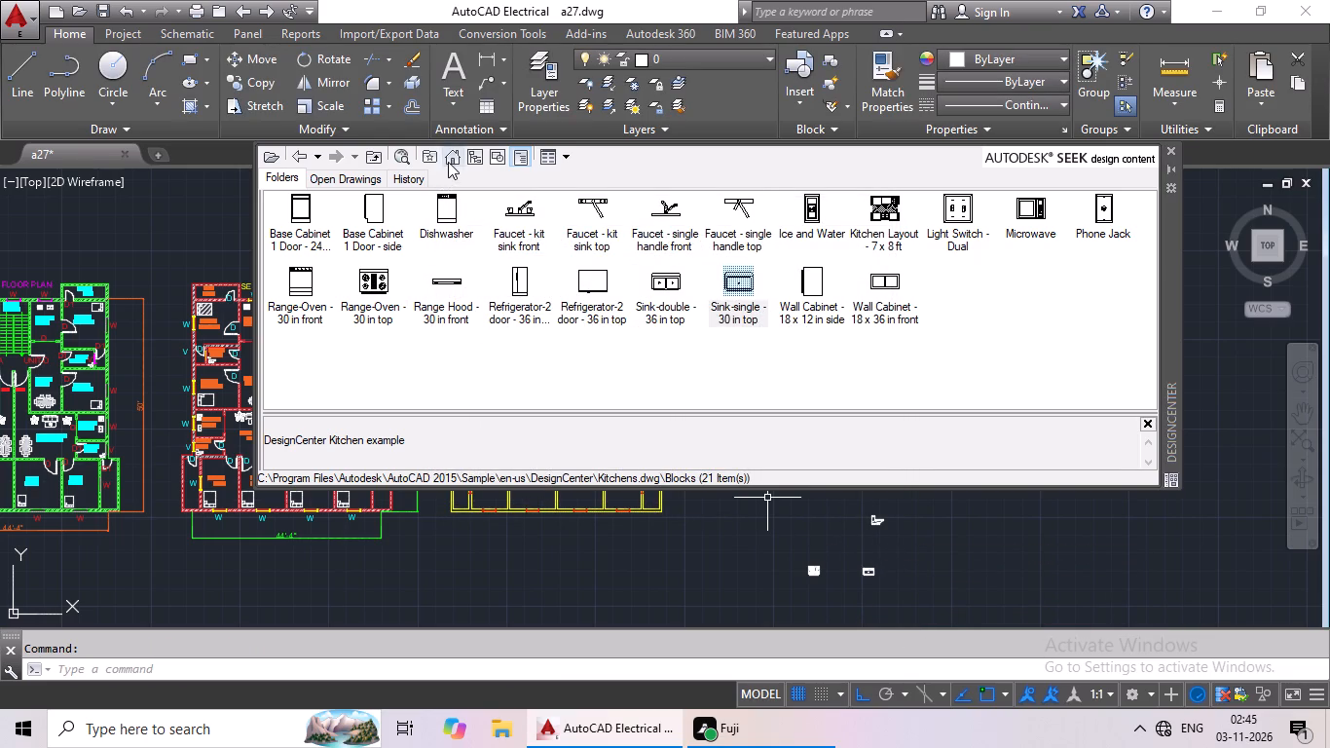
Insert the Bed - Queen block from DesignCenter's Home - Space Planner.dwg at scale 1, to the right of the loose sink.
{"action": "left_click", "coordinate": [448, 162]}
{"action": "double_click", "coordinate": [453, 212]}
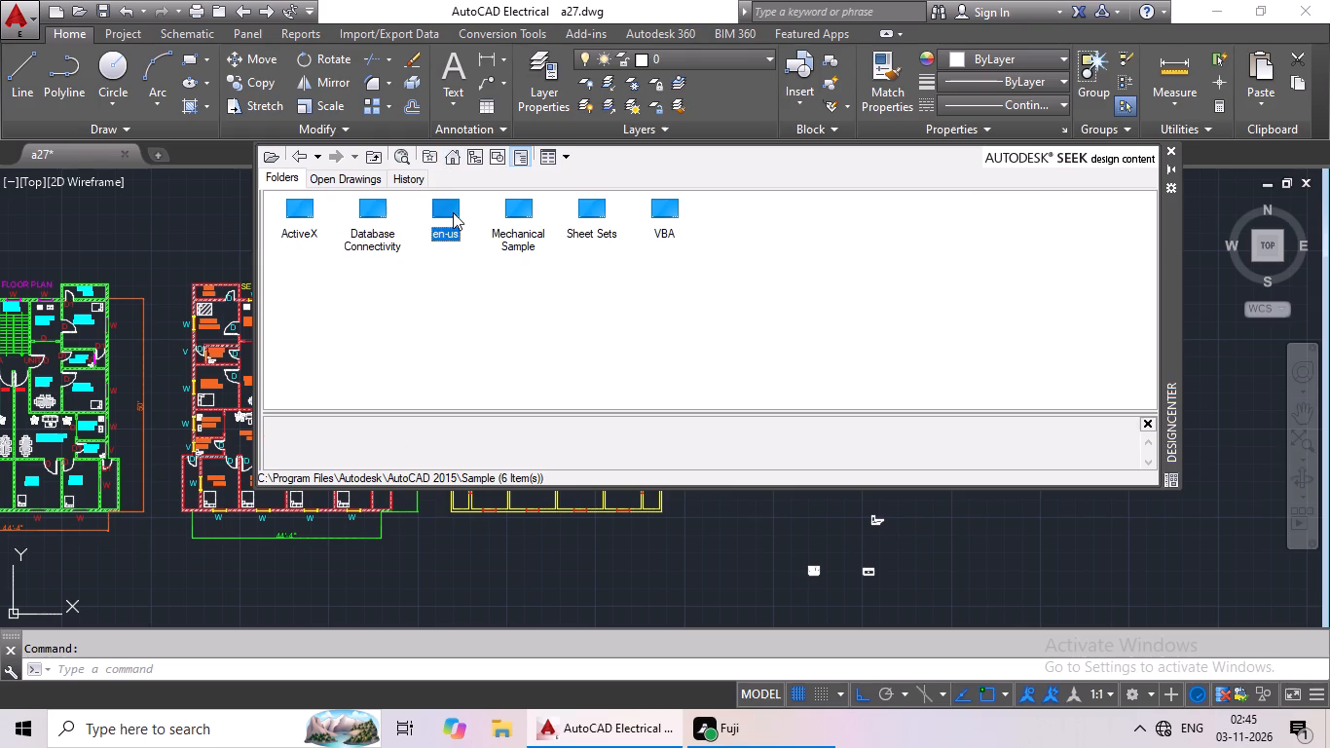
{"action": "double_click", "coordinate": [316, 223]}
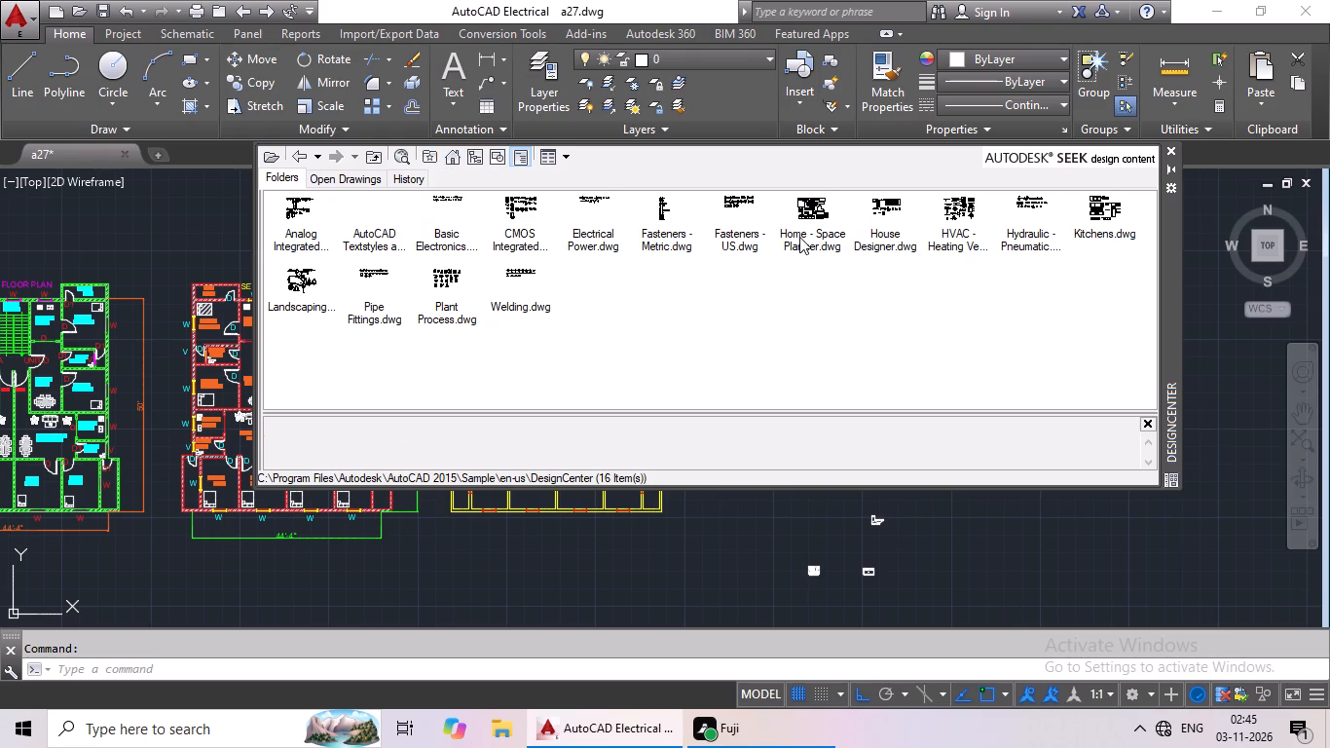
{"action": "double_click", "coordinate": [798, 236]}
{"action": "double_click", "coordinate": [312, 233]}
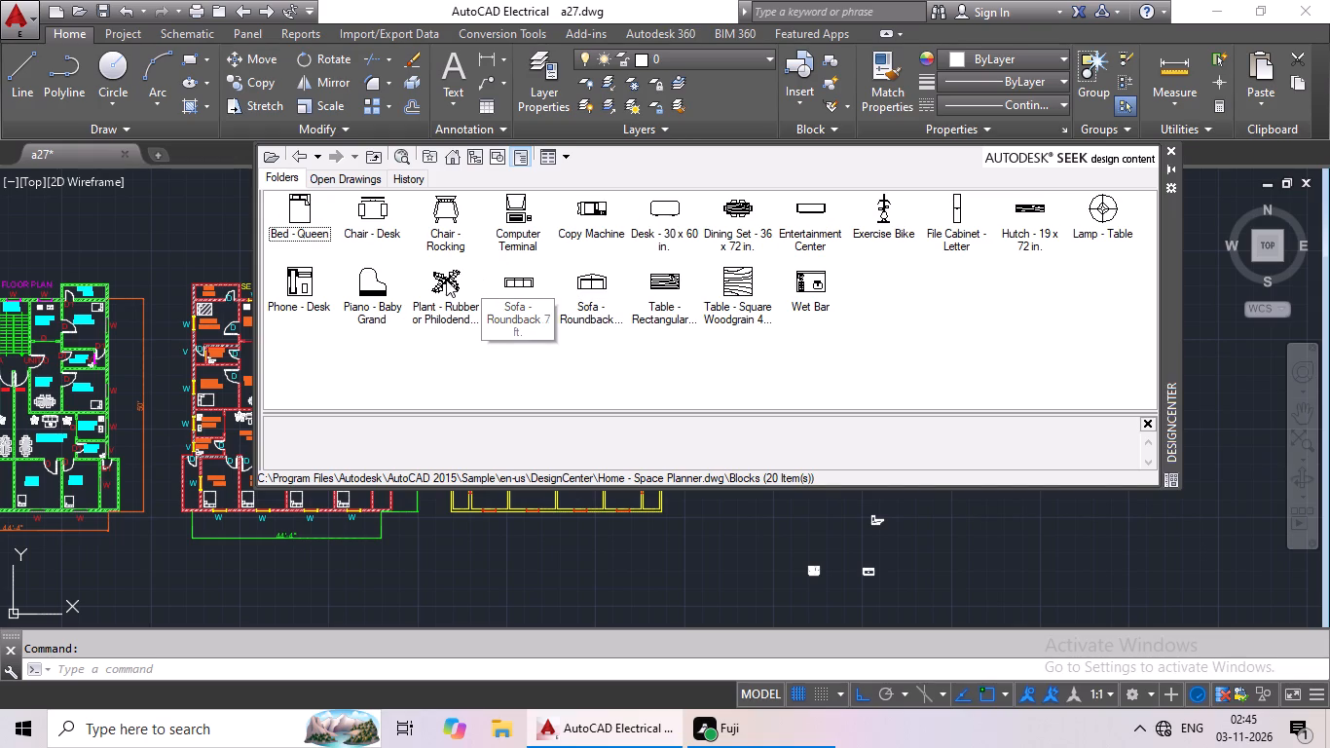
{"action": "double_click", "coordinate": [296, 209]}
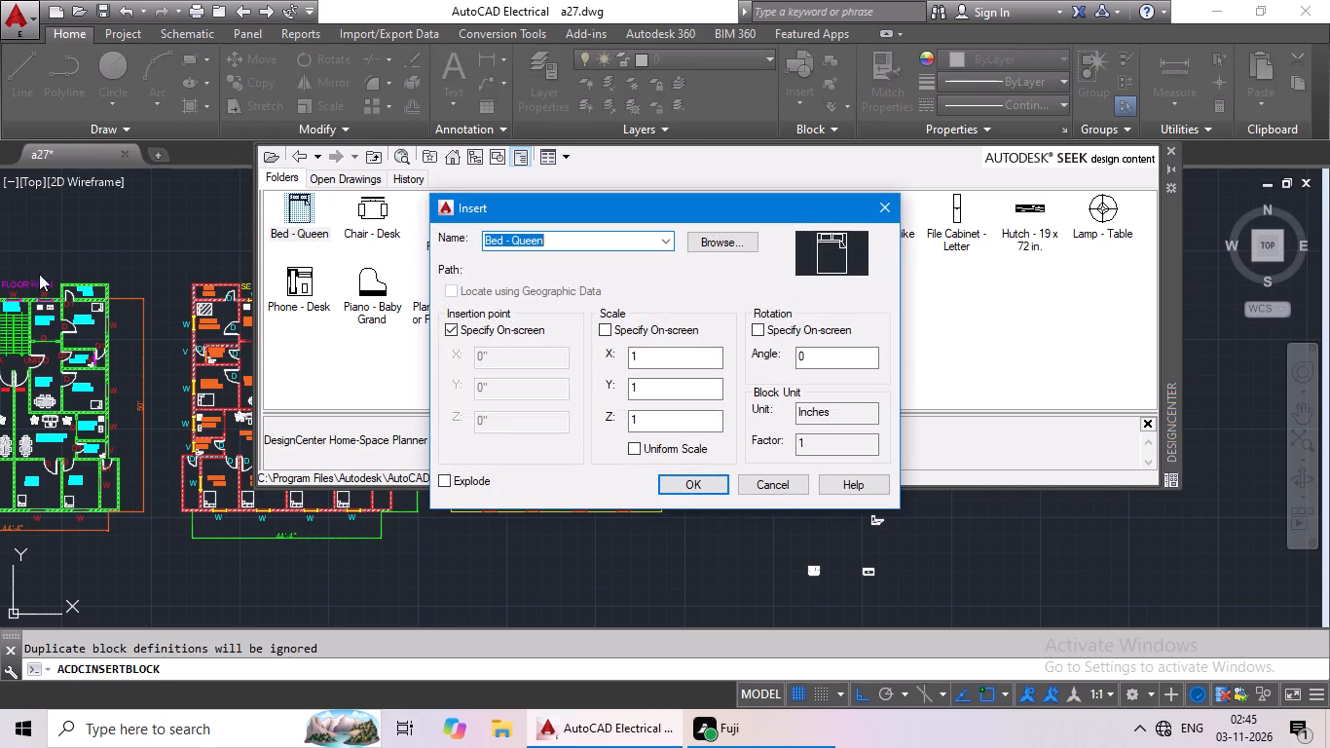
{"action": "left_click", "coordinate": [697, 474]}
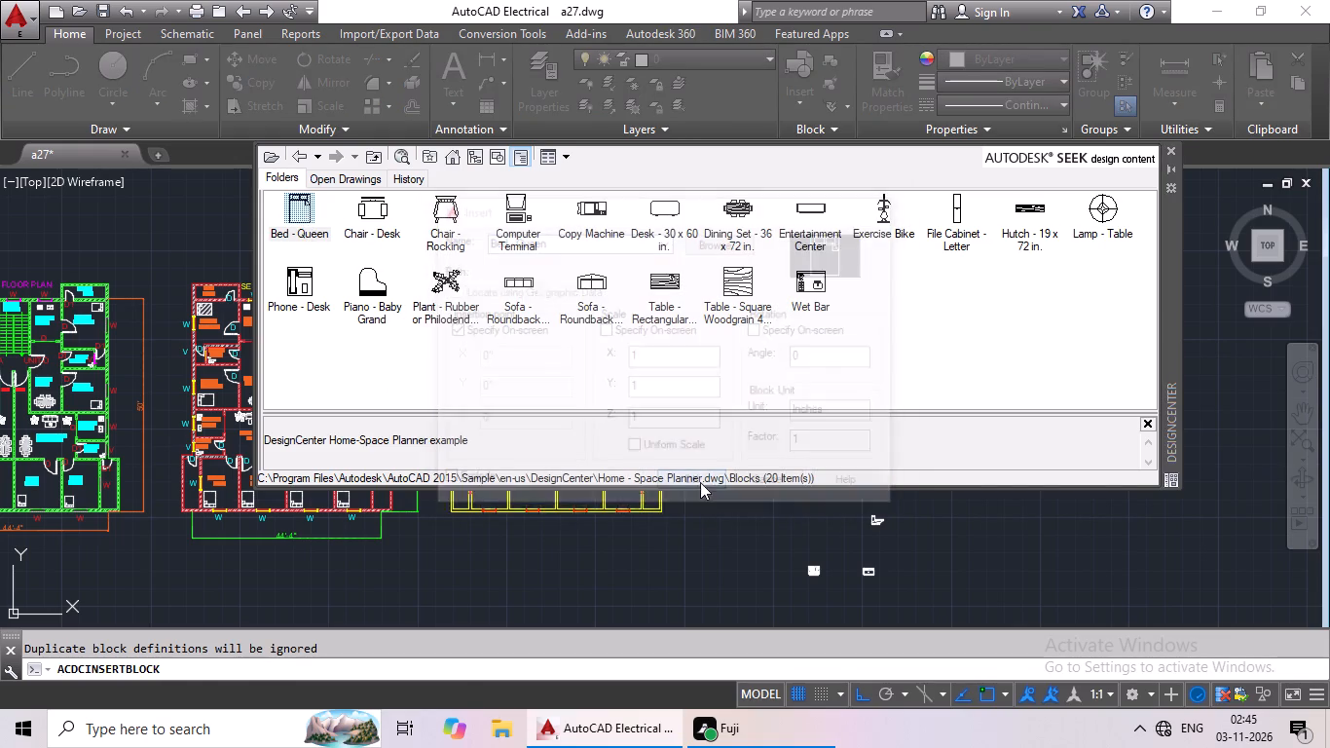
{"action": "left_click", "coordinate": [942, 543]}
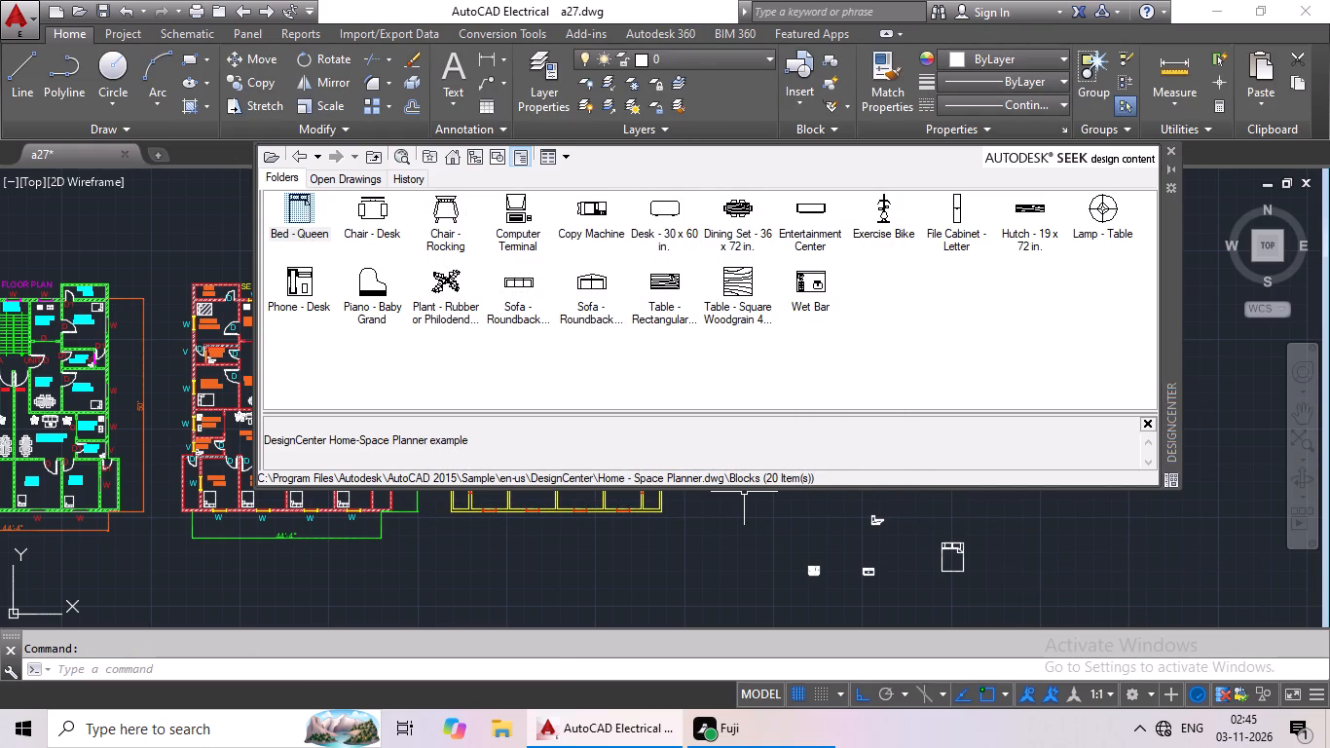
Insert the Dining Set - 36 x 72 in. block from Home - Space Planner.dwg at scale 1, above the loose queen bed.
{"action": "double_click", "coordinate": [746, 205]}
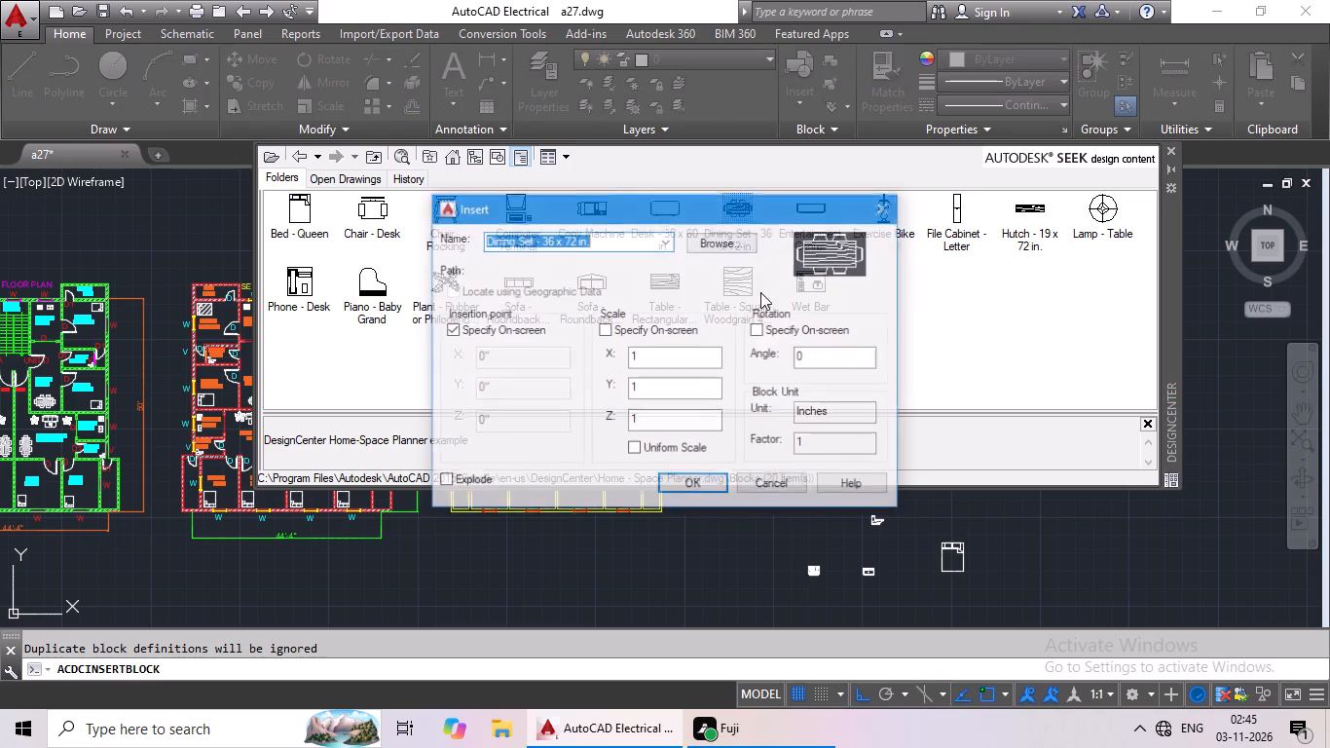
{"action": "left_click", "coordinate": [711, 476]}
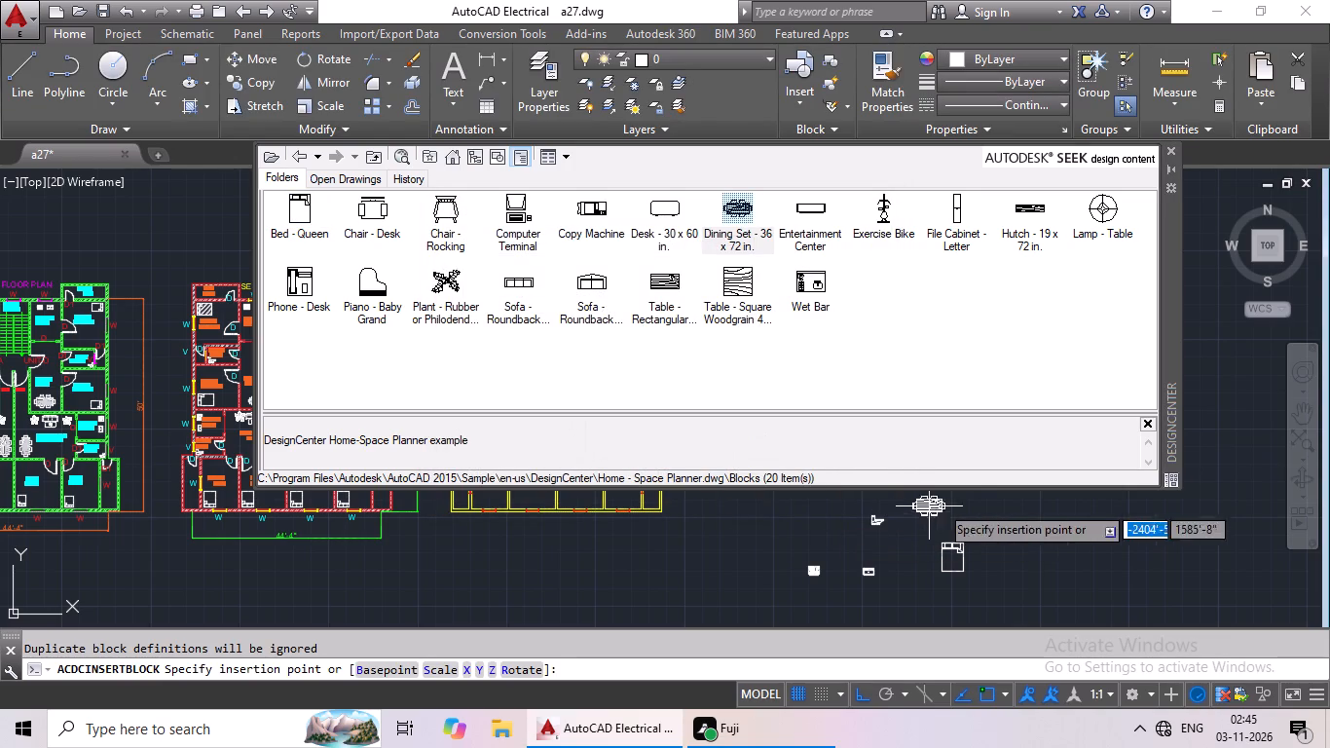
{"action": "left_click", "coordinate": [974, 500]}
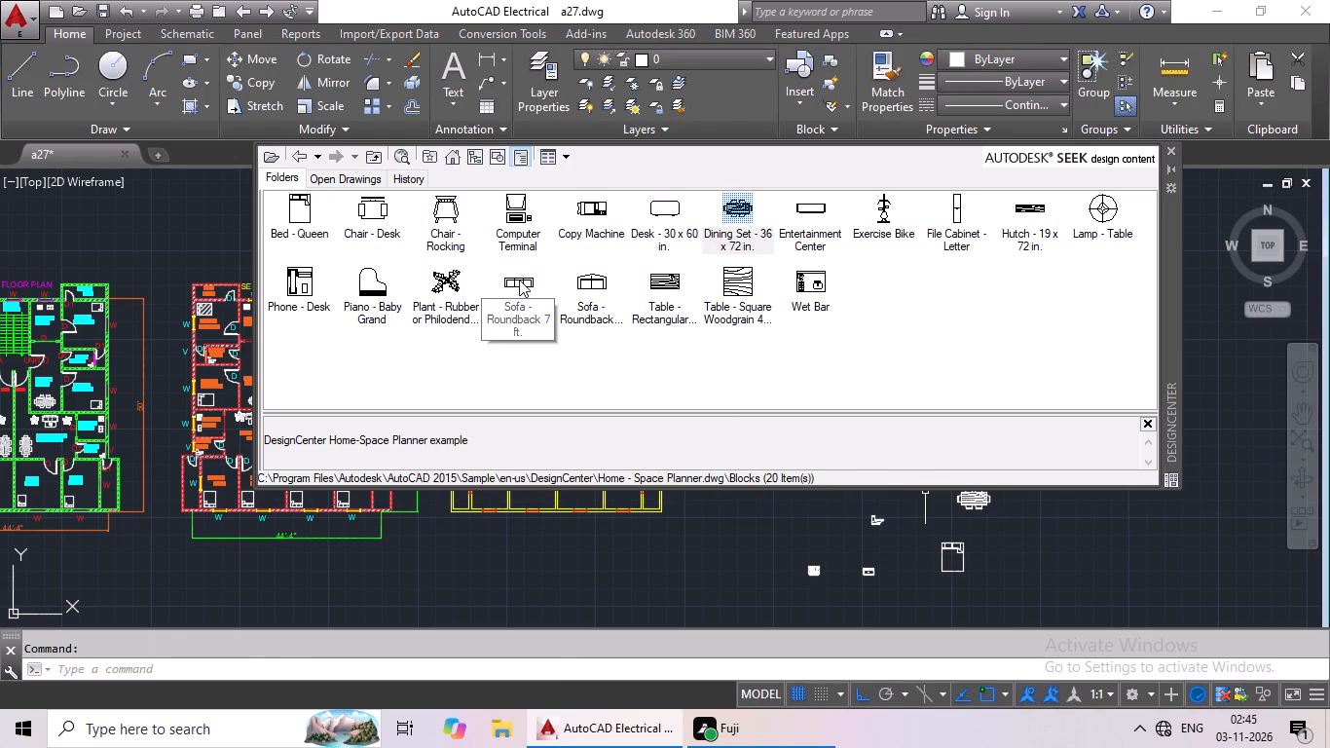
Insert the Sofa - Roundback 7 ft. block at scale 1, below and right of the loose dining set.
{"action": "double_click", "coordinate": [519, 280]}
{"action": "left_click", "coordinate": [696, 484]}
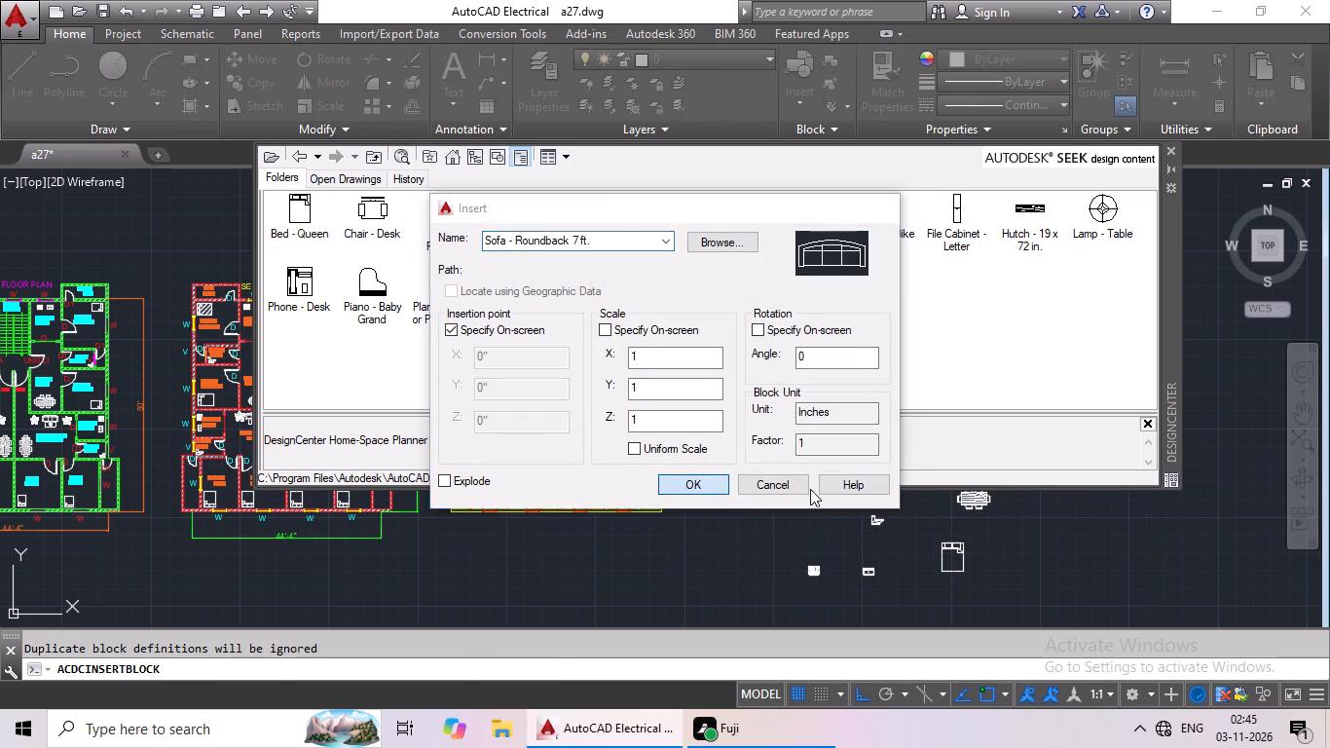
{"action": "left_click", "coordinate": [1033, 523]}
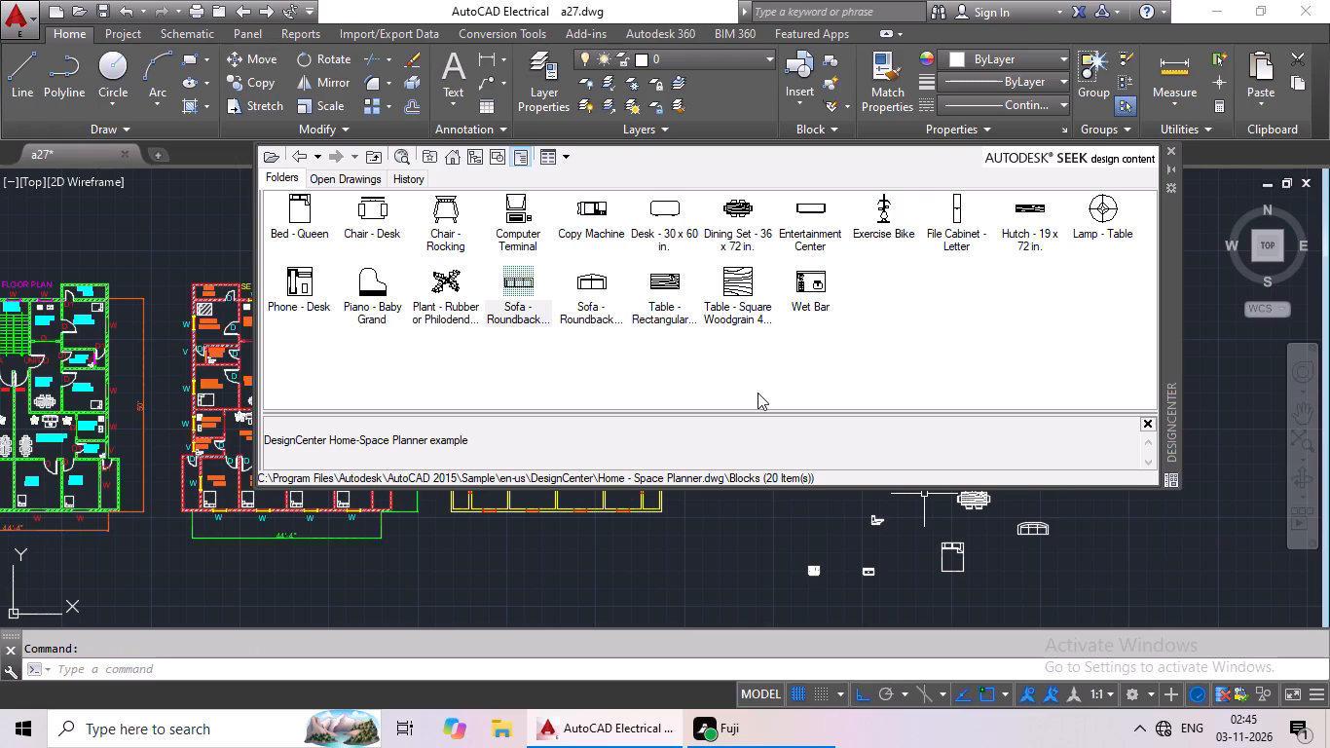
Insert the Desk - 30 x 60 in. block at scale 1 just below the loose sofa, and close DesignCenter.
{"action": "double_click", "coordinate": [663, 210]}
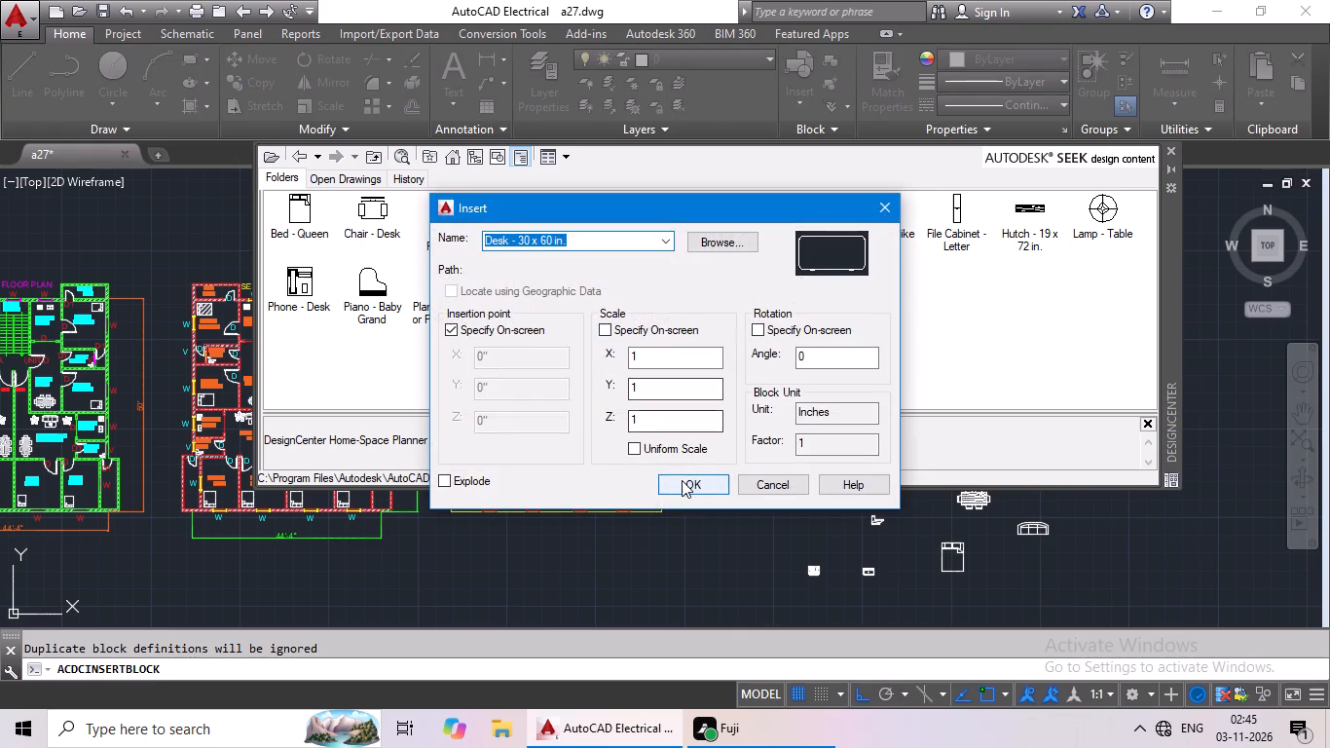
{"action": "left_click", "coordinate": [683, 479]}
{"action": "left_click", "coordinate": [1031, 567]}
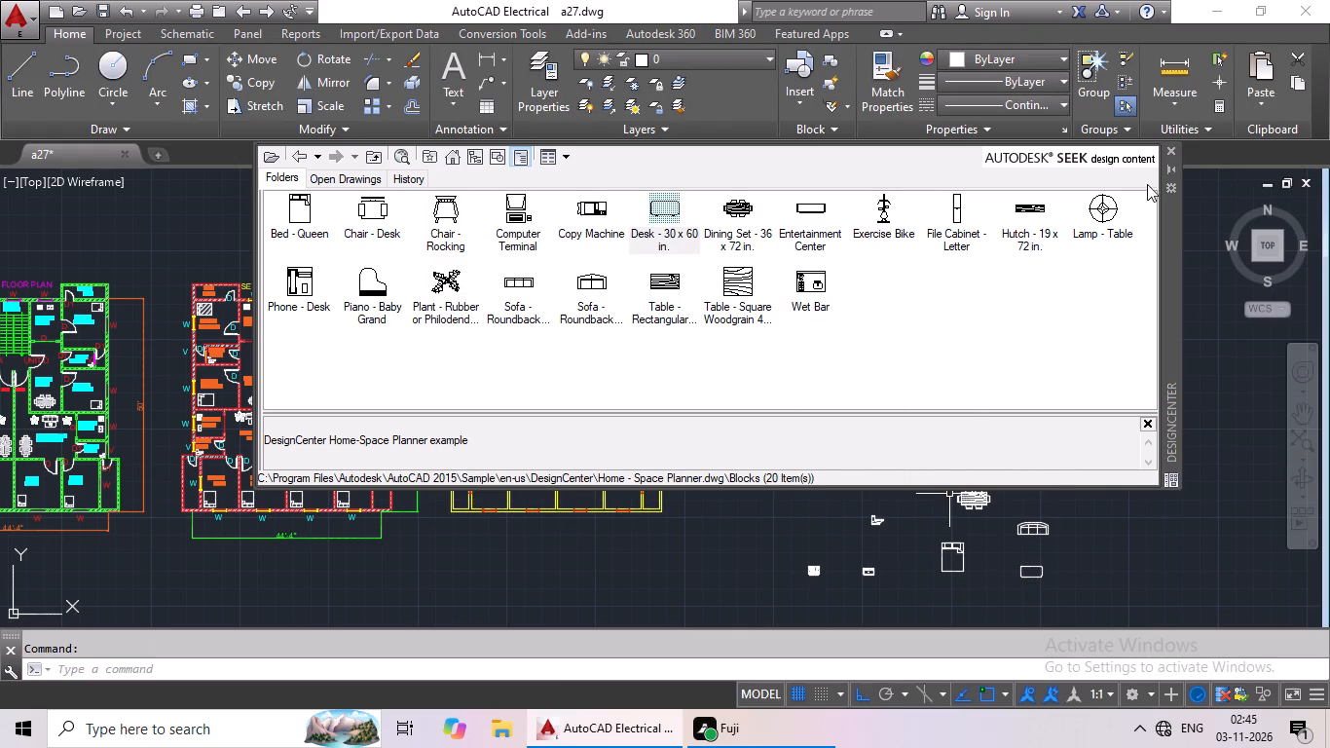
{"action": "left_click", "coordinate": [1168, 147]}
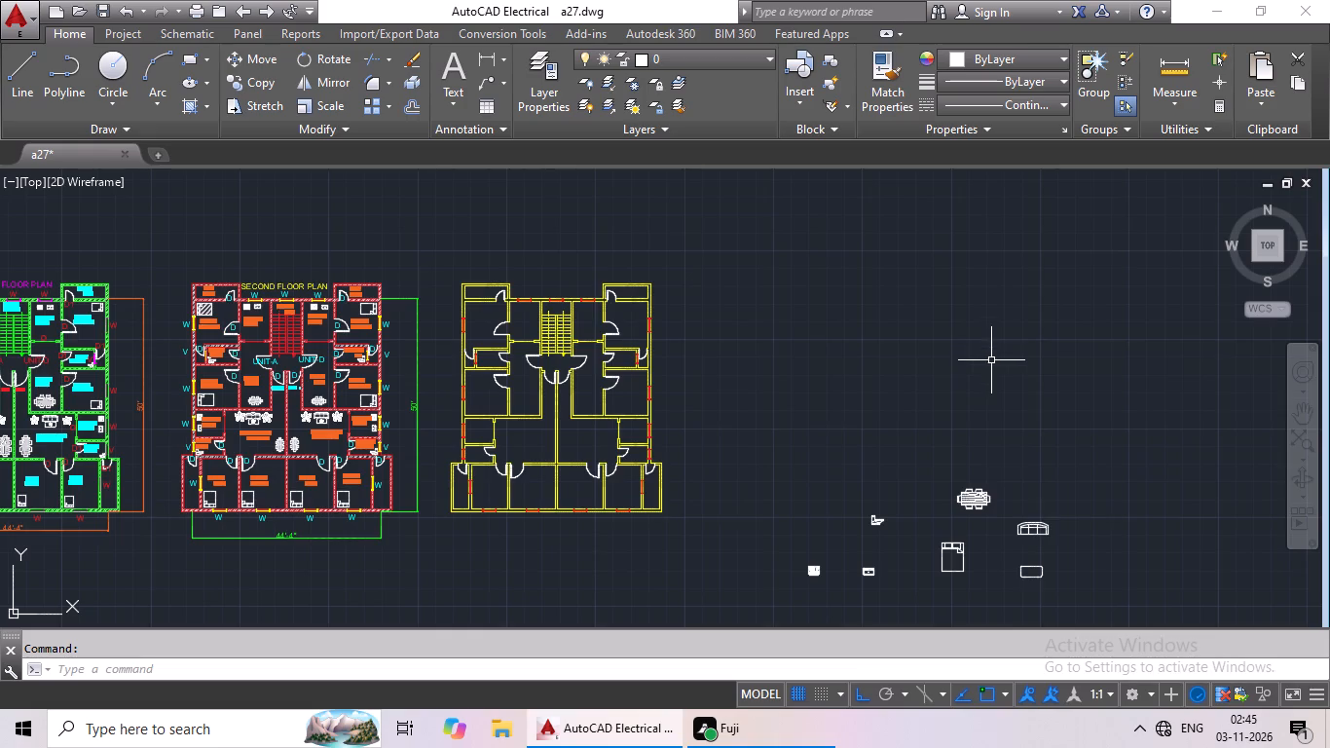
Rotate the loose queen bed 90° about its outer corner at the pillow end so the pillows face left.
{"action": "middle_click_drag", "start_coordinate": [991, 362], "coordinate": [788, 311]}
{"action": "scroll", "coordinate": [779, 528], "scroll_direction": "up", "scroll_amount": 2}
{"action": "middle_click_drag", "start_coordinate": [829, 534], "coordinate": [952, 512]}
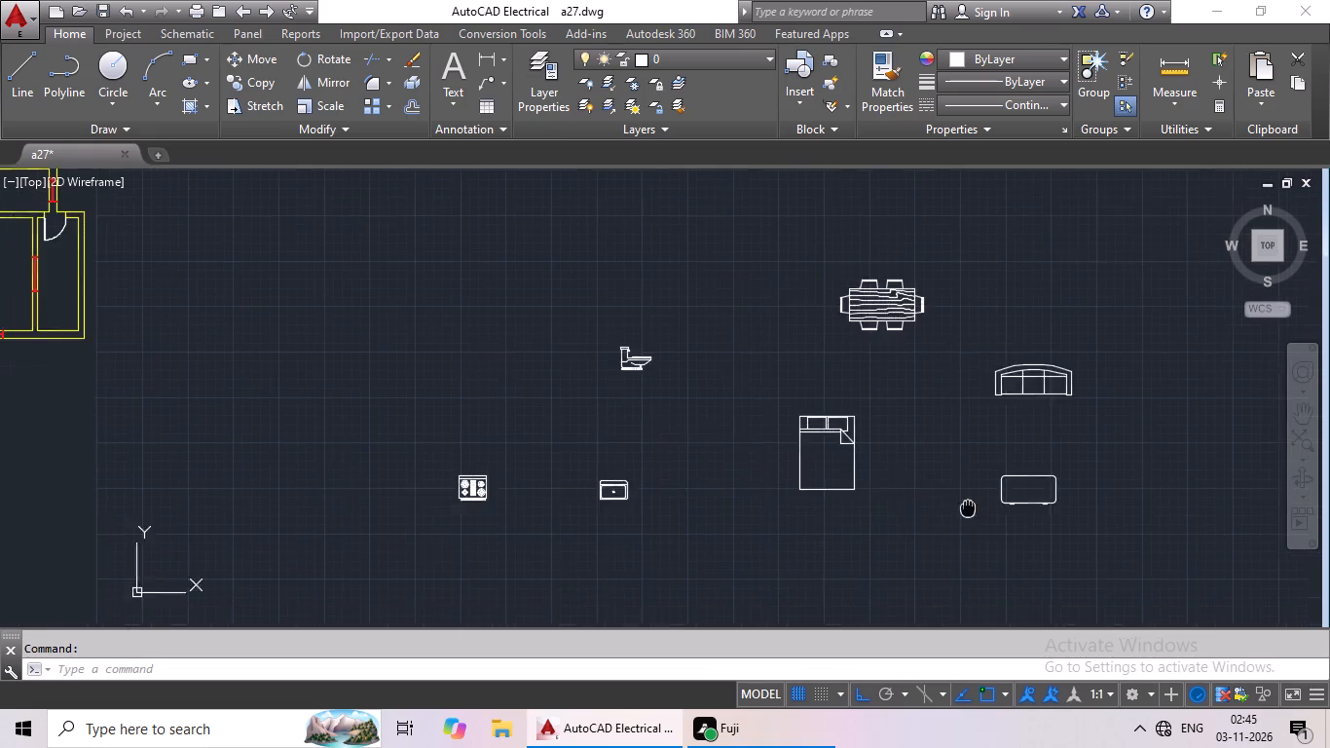
{"action": "scroll", "coordinate": [975, 505], "scroll_direction": "down", "scroll_amount": 2}
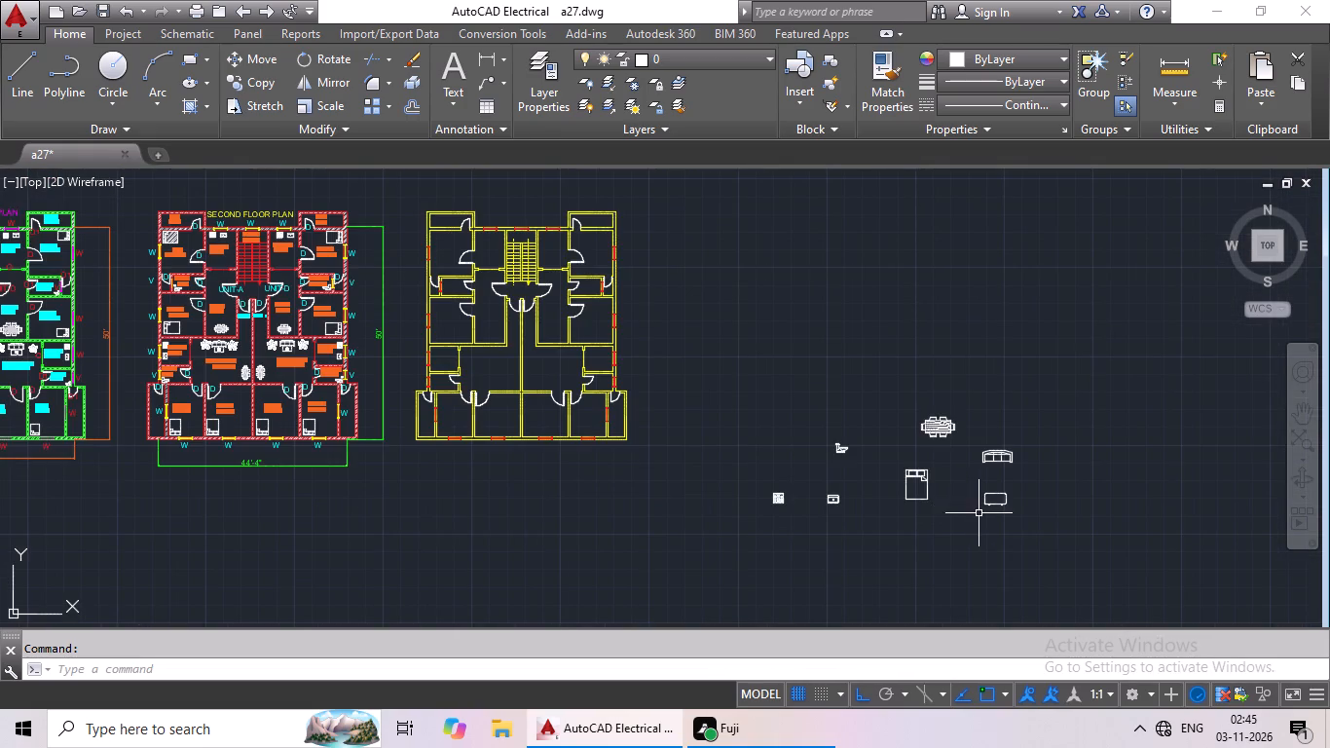
{"action": "scroll", "coordinate": [979, 514], "scroll_direction": "up", "scroll_amount": 2}
{"action": "scroll", "coordinate": [850, 412], "scroll_direction": "up", "scroll_amount": 2}
{"action": "left_click", "coordinate": [839, 400]}
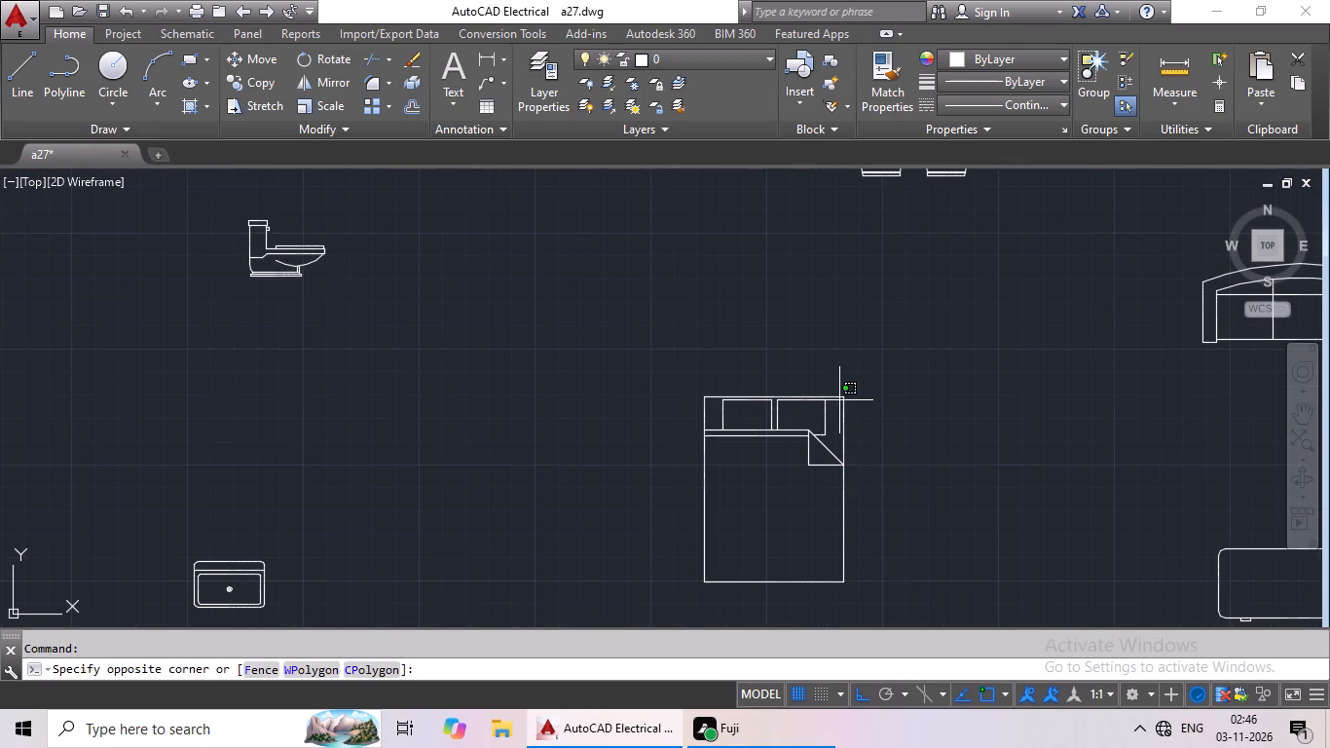
{"action": "left_click", "coordinate": [826, 391]}
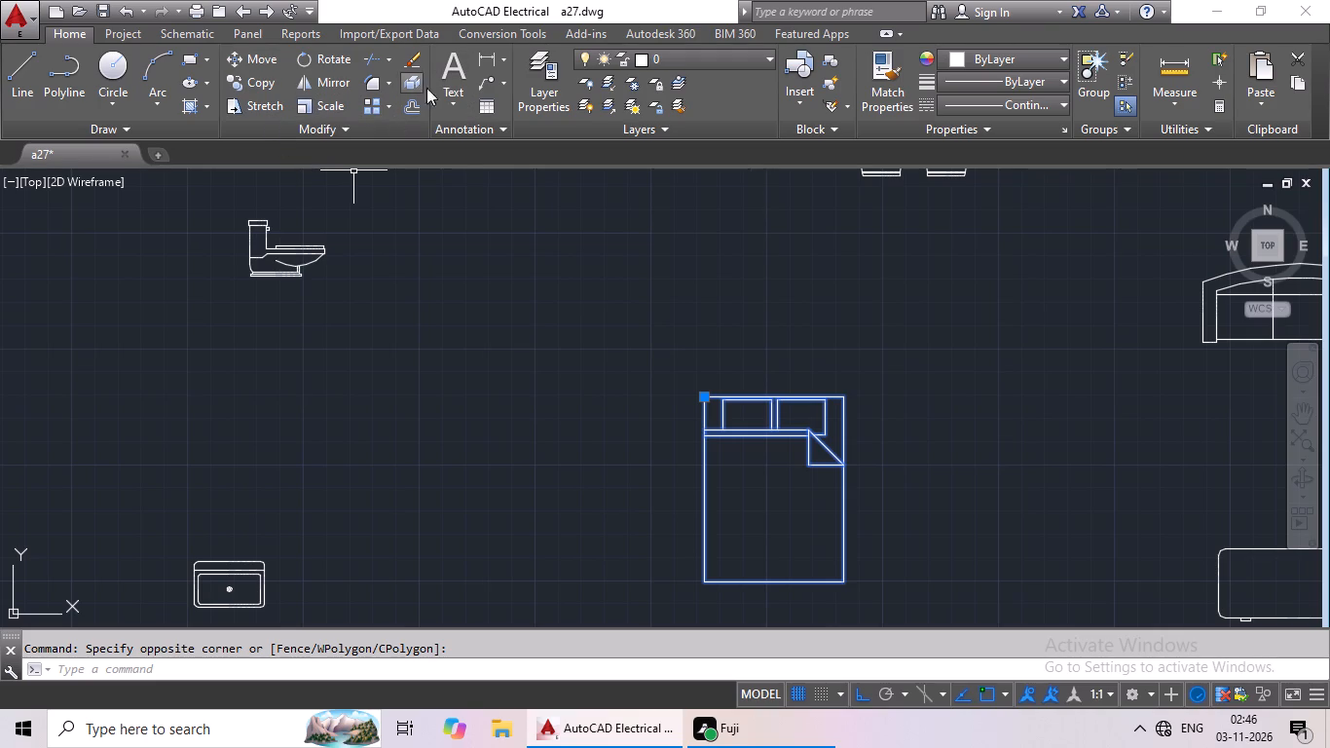
{"action": "left_click", "coordinate": [320, 60]}
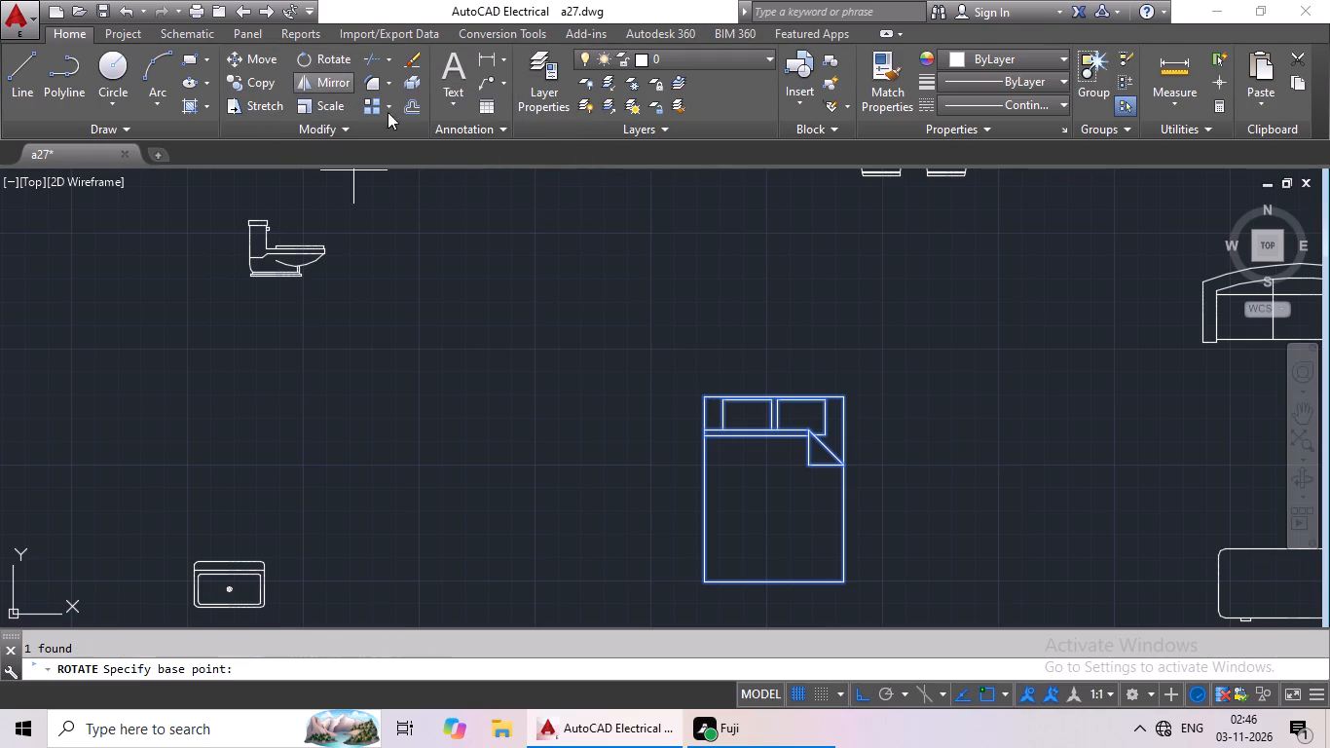
{"action": "left_click_drag", "start_coordinate": [705, 393], "coordinate": [696, 391]}
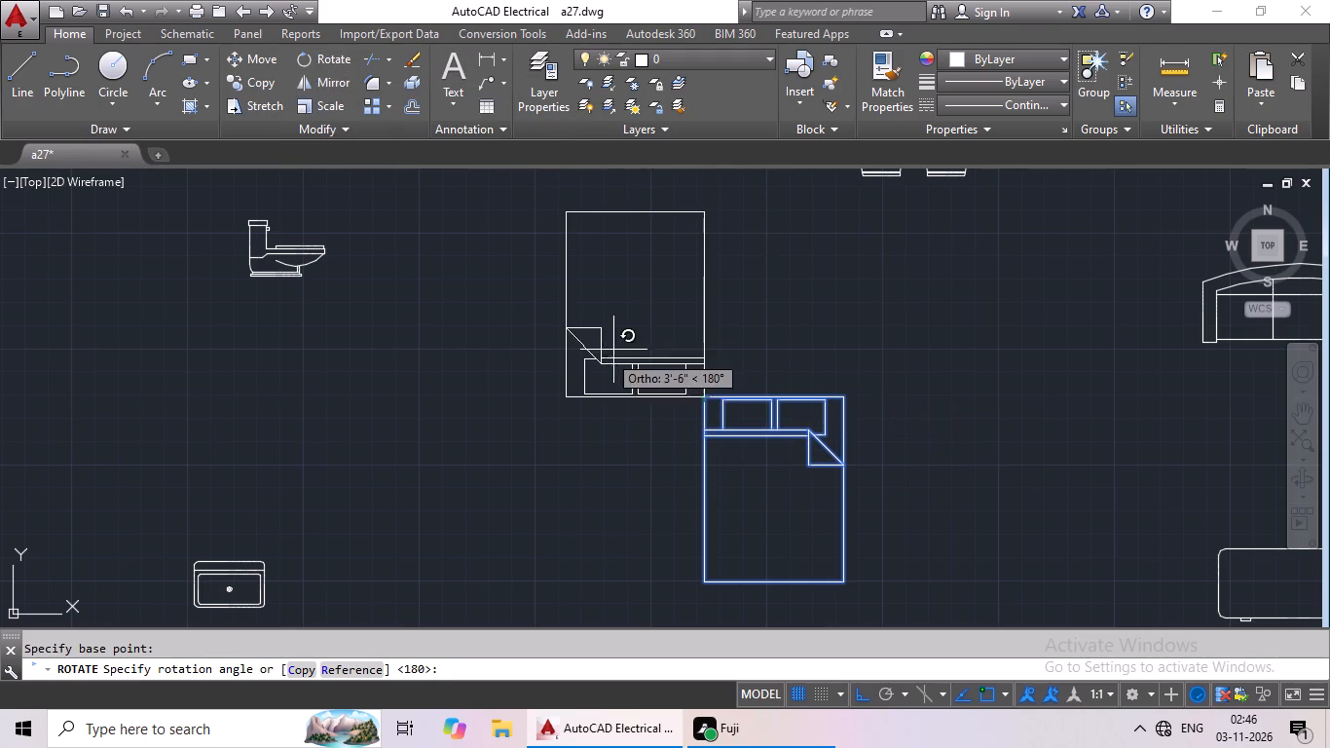
{"action": "left_click", "coordinate": [719, 297]}
Scale the loose bed by reference from its foot-edge midpoint, using its full length as reference and slightly over half as new length.
{"action": "middle_click_drag", "start_coordinate": [1012, 348], "coordinate": [992, 432]}
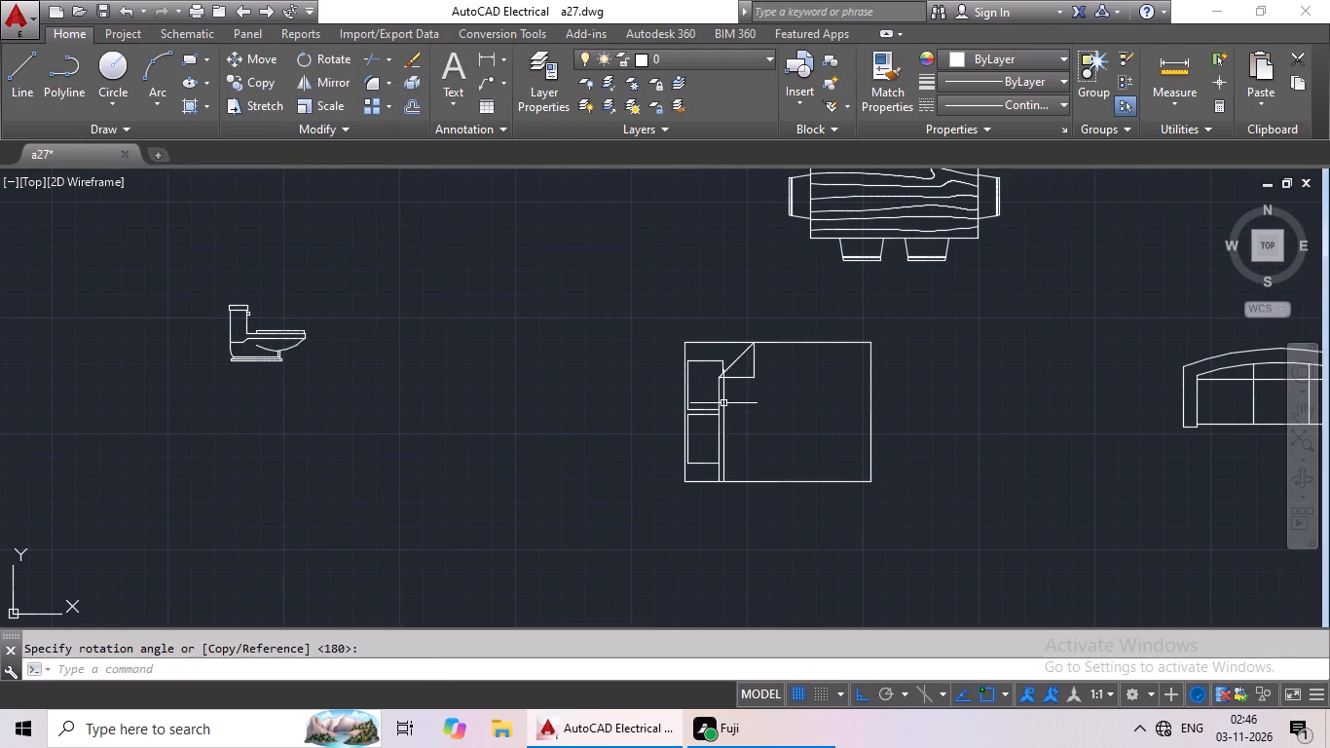
{"action": "left_click", "coordinate": [723, 403]}
{"action": "left_click", "coordinate": [329, 110]}
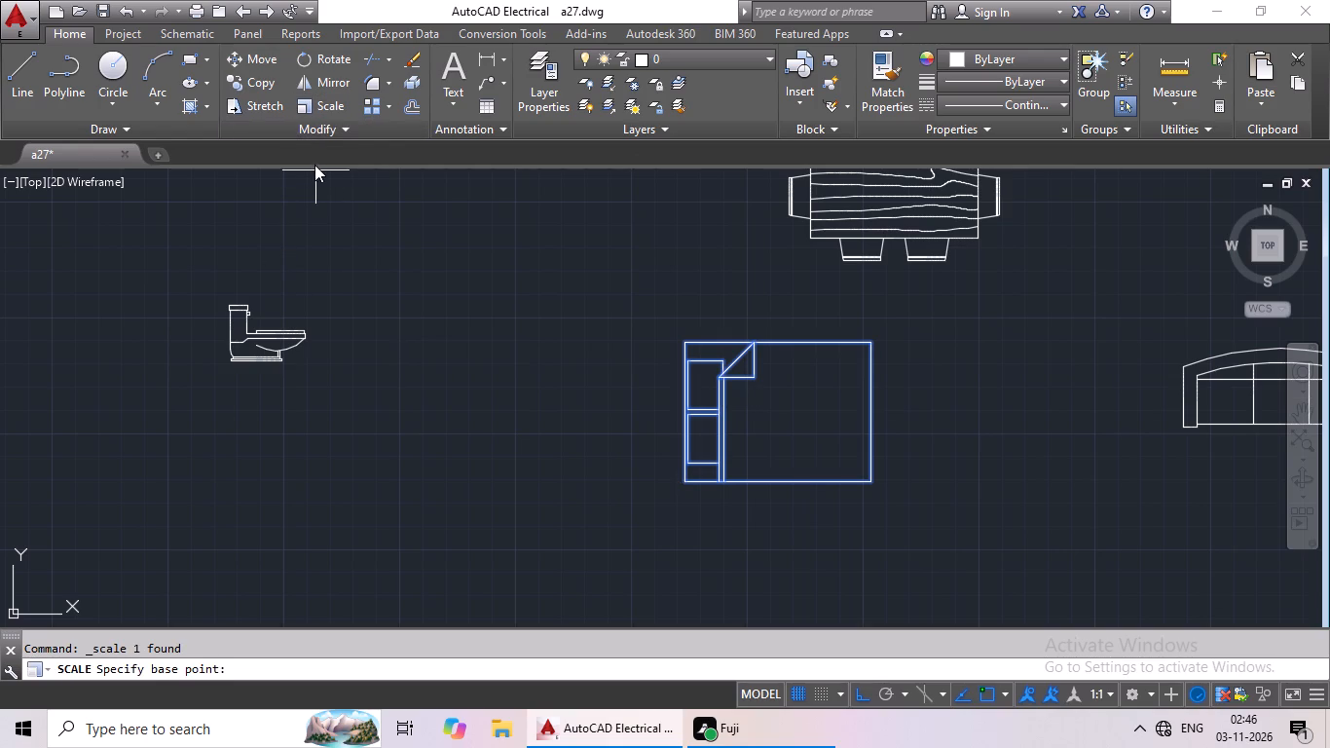
{"action": "left_click", "coordinate": [870, 411]}
{"action": "left_click", "coordinate": [325, 675]}
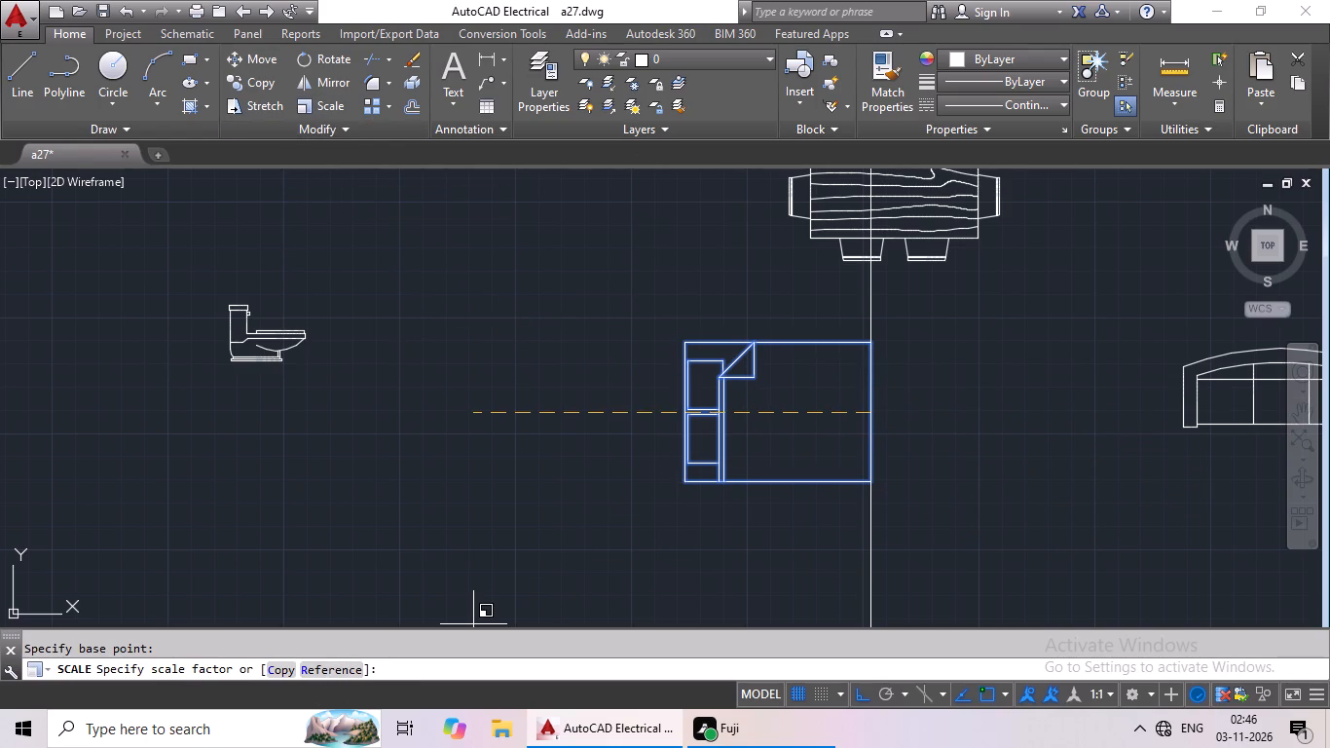
{"action": "left_click", "coordinate": [868, 411]}
{"action": "left_click", "coordinate": [685, 417]}
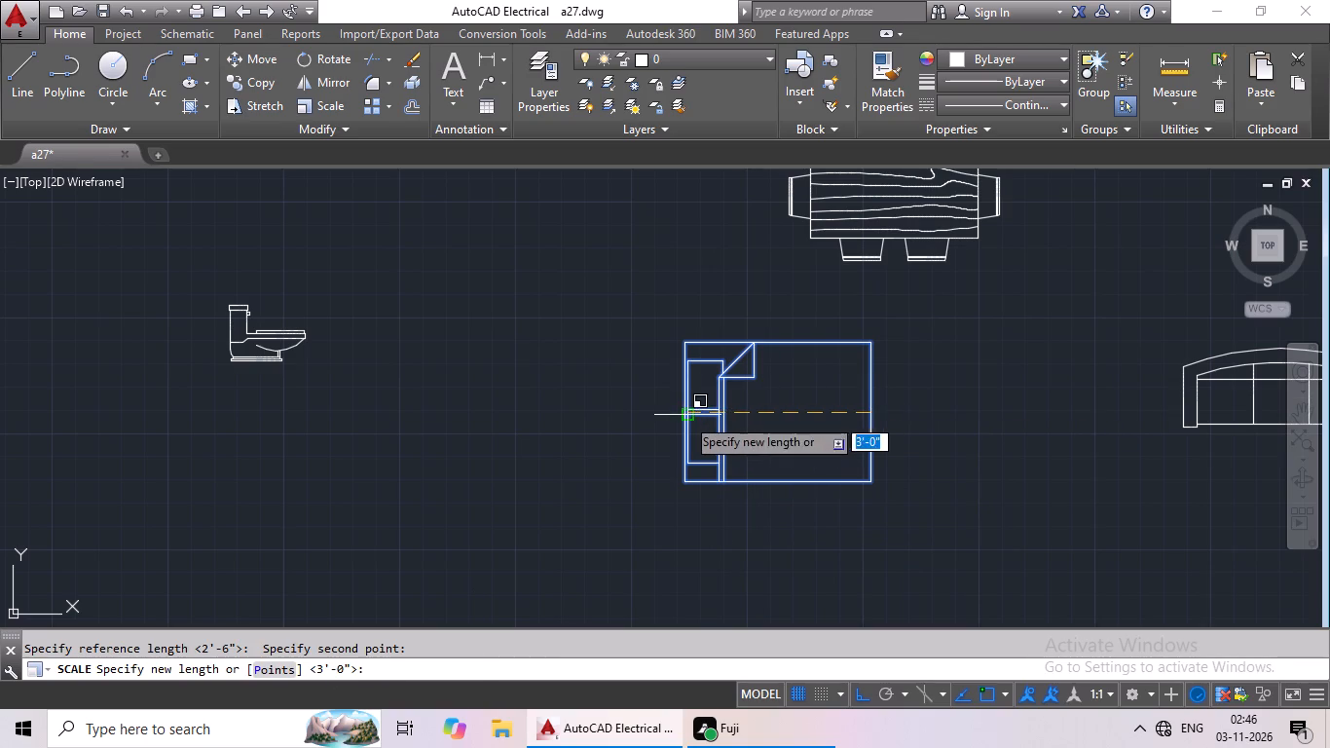
{"action": "left_click", "coordinate": [767, 416]}
Copy the scaled bed into the upper-left master bedroom of the new plan, near its upper-left corner below the veranda.
{"action": "scroll", "coordinate": [883, 428], "scroll_direction": "down", "scroll_amount": 1}
{"action": "left_click_drag", "start_coordinate": [935, 399], "coordinate": [752, 413]}
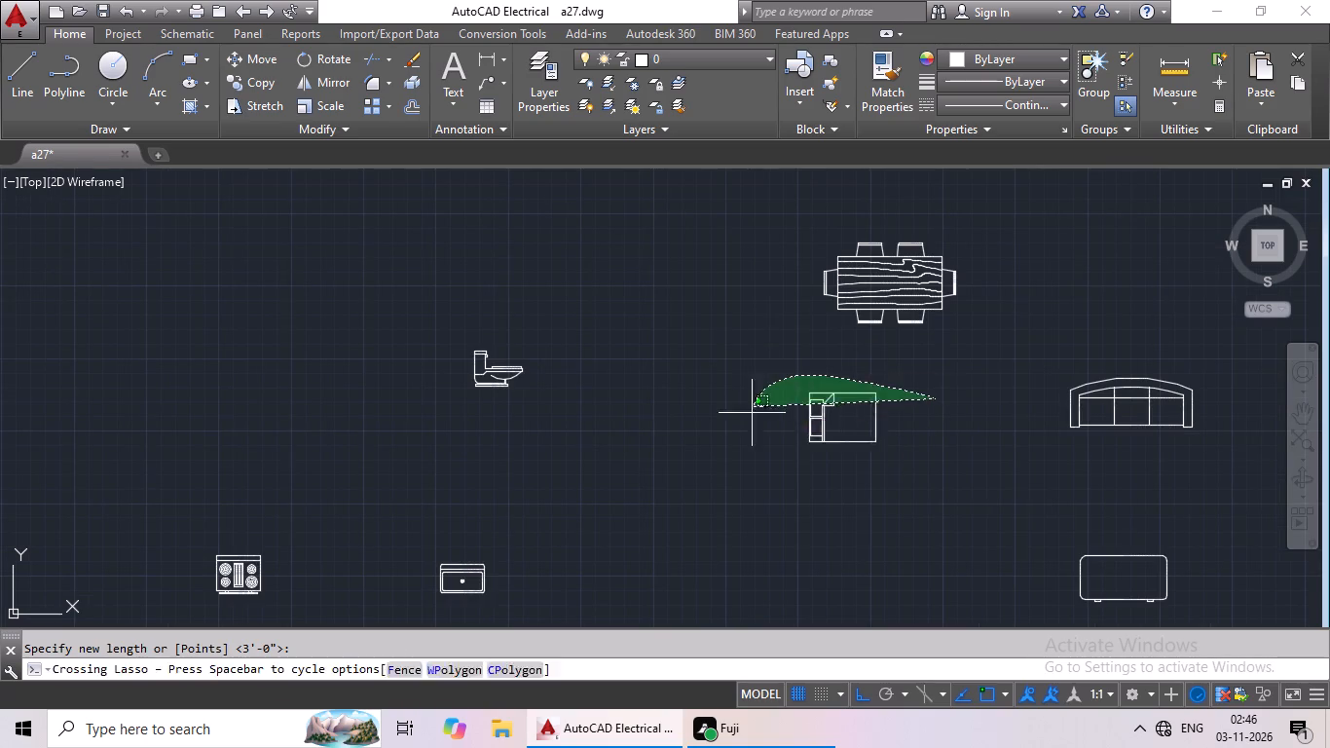
{"action": "left_click_drag", "start_coordinate": [752, 413], "coordinate": [851, 474]}
{"action": "key", "text": "ctrl+c"}
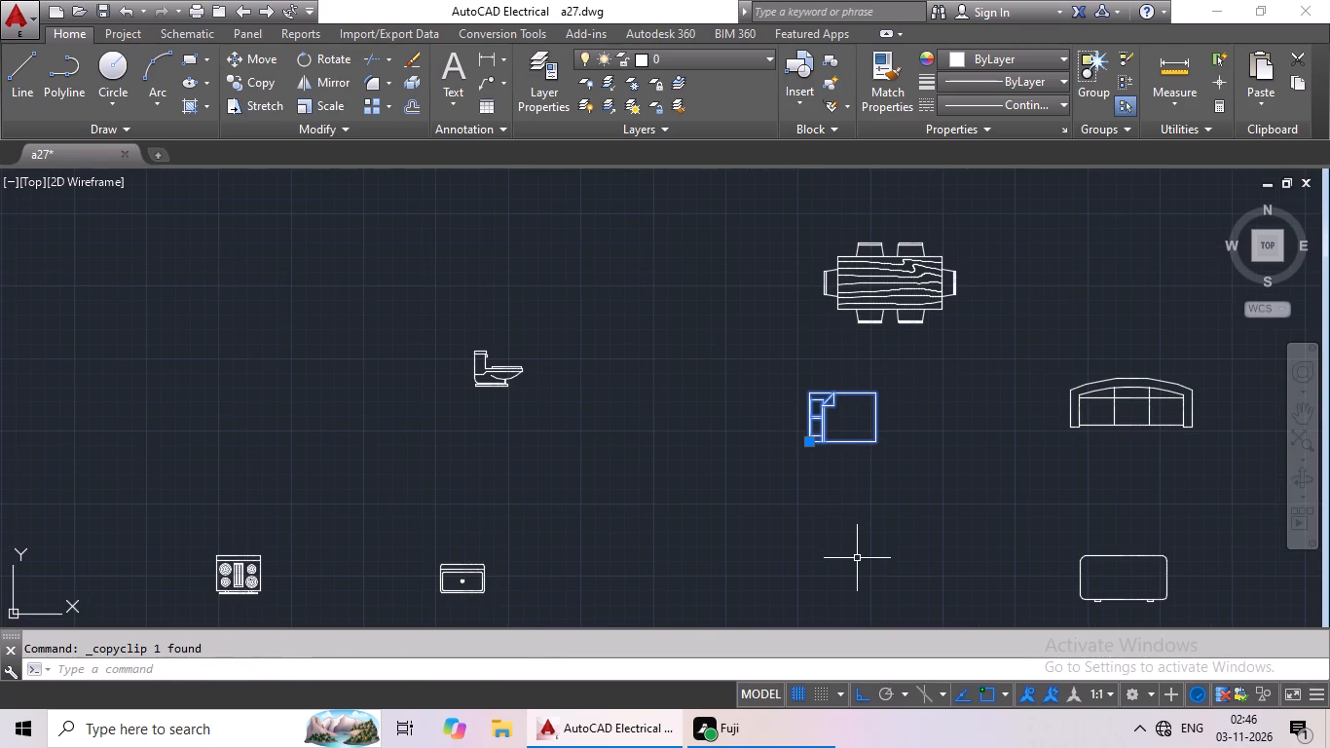
{"action": "key", "text": "ctrl+v"}
{"action": "scroll", "coordinate": [640, 578], "scroll_direction": "down", "scroll_amount": 4, "text": "ctrl"}
{"action": "middle_click_drag", "start_coordinate": [500, 497], "coordinate": [764, 563]}
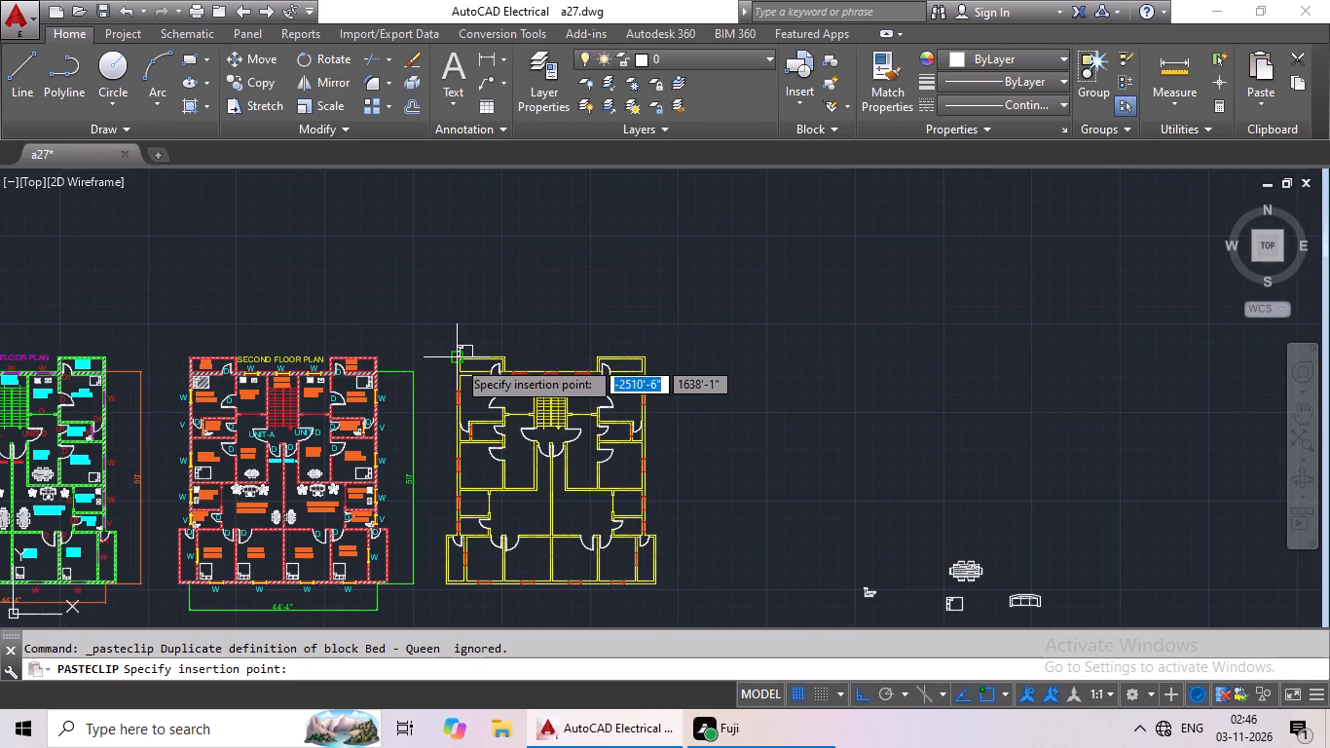
{"action": "scroll", "coordinate": [458, 373], "scroll_direction": "up", "scroll_amount": 4}
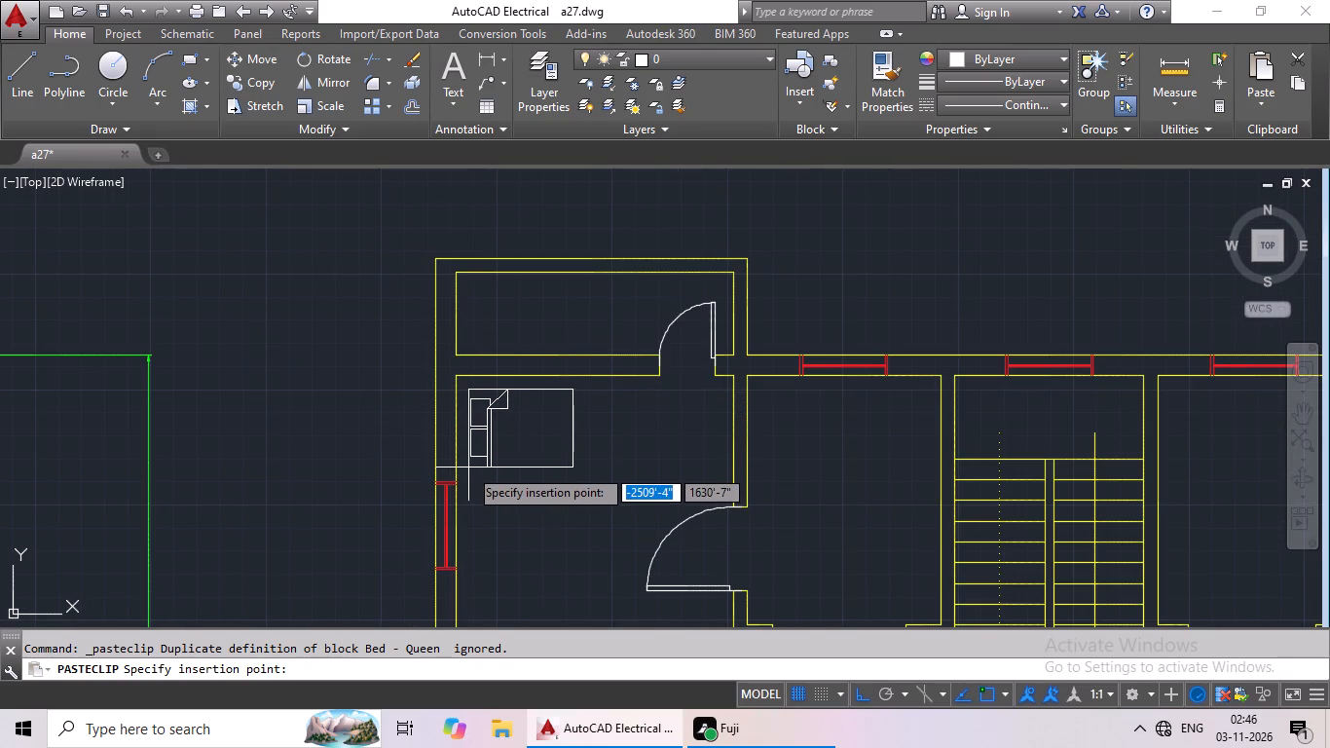
{"action": "left_click", "coordinate": [468, 464]}
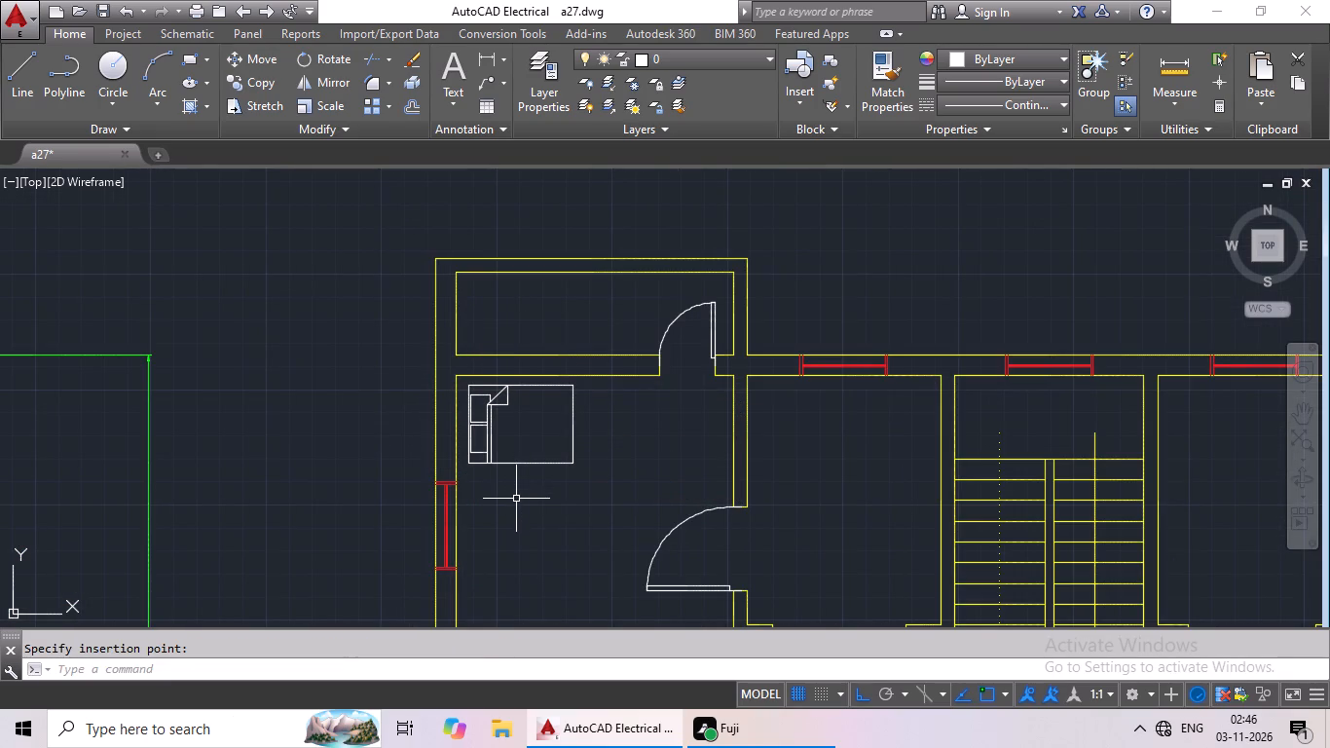
Paste another copy of the bed into the lower-left corner of the new plan's left C.BED room, matching the second floor plan.
{"action": "key", "text": "ctrl+v"}
{"action": "scroll", "coordinate": [522, 526], "scroll_direction": "down", "scroll_amount": 2, "text": "ctrl"}
{"action": "middle_click_drag", "start_coordinate": [524, 537], "coordinate": [592, 373]}
{"action": "middle_click_drag", "start_coordinate": [594, 484], "coordinate": [623, 414]}
{"action": "middle_click_drag", "start_coordinate": [613, 459], "coordinate": [700, 437]}
{"action": "middle_click_drag", "start_coordinate": [714, 435], "coordinate": [851, 434]}
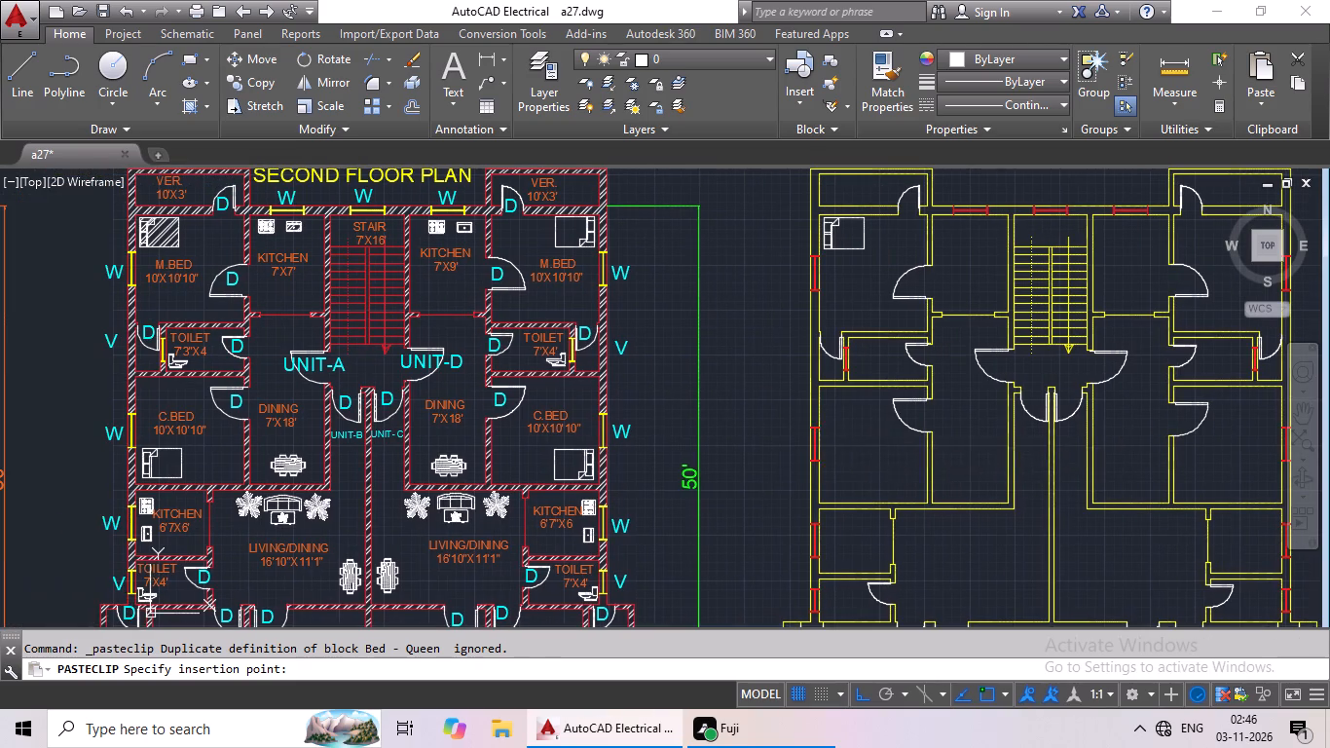
{"action": "scroll", "coordinate": [838, 478], "scroll_direction": "up", "scroll_amount": 2}
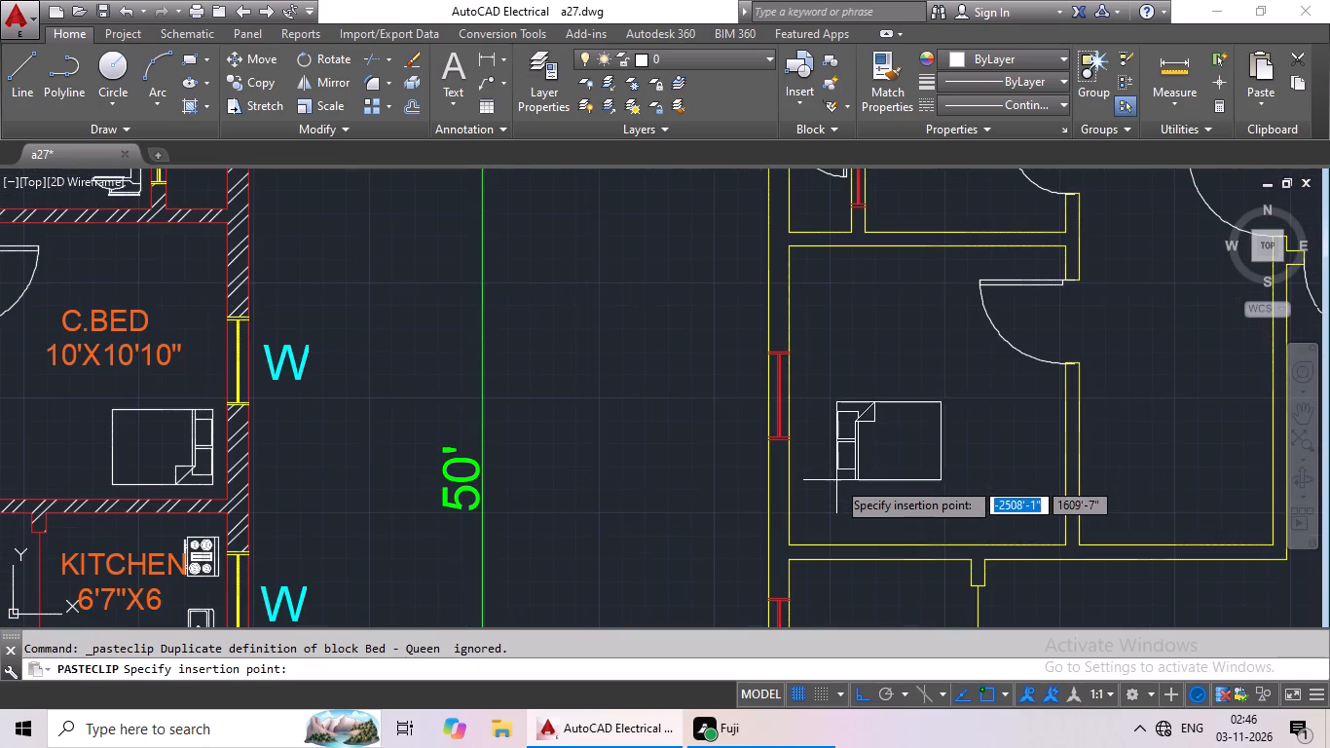
{"action": "left_click", "coordinate": [804, 532]}
Rotate the loose bed 180° about its upper-left corner so its pillows face right.
{"action": "scroll", "coordinate": [990, 483], "scroll_direction": "down", "scroll_amount": 1}
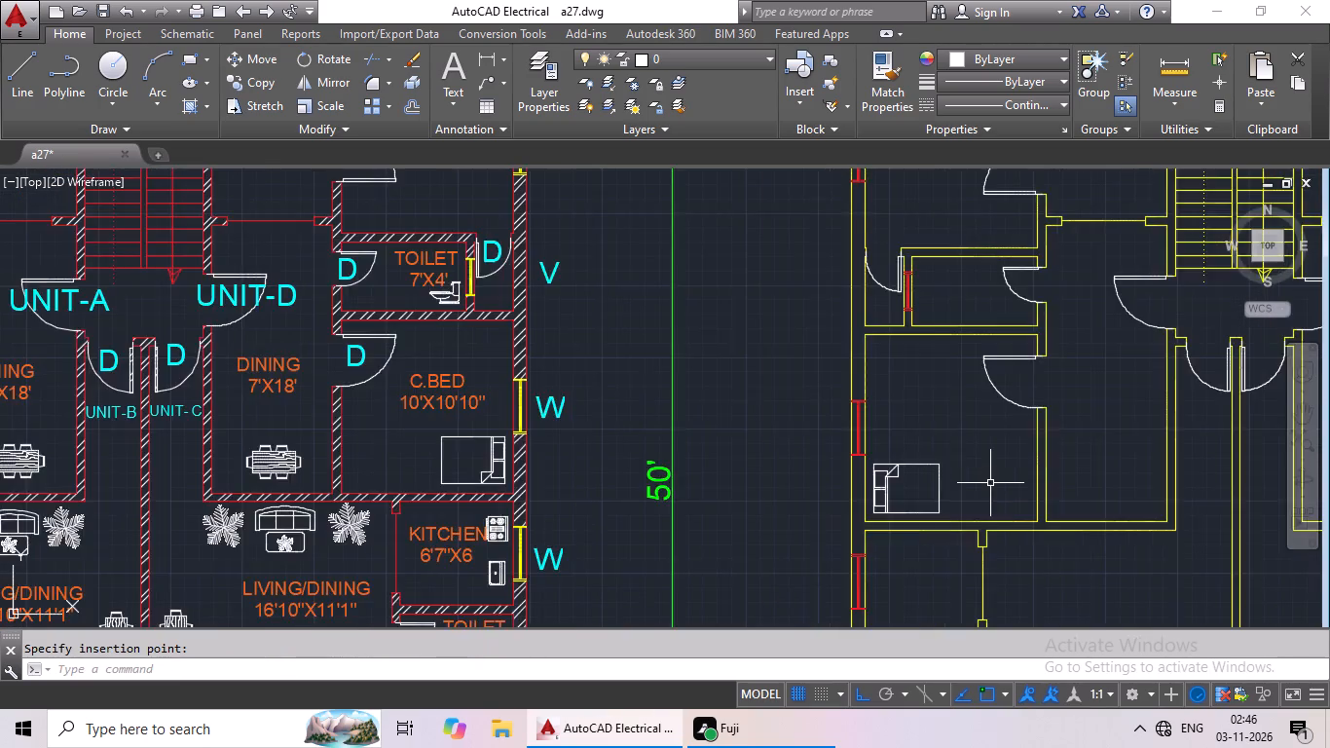
{"action": "scroll", "coordinate": [990, 483], "scroll_direction": "down", "scroll_amount": 3}
{"action": "middle_click_drag", "start_coordinate": [973, 470], "coordinate": [772, 448]}
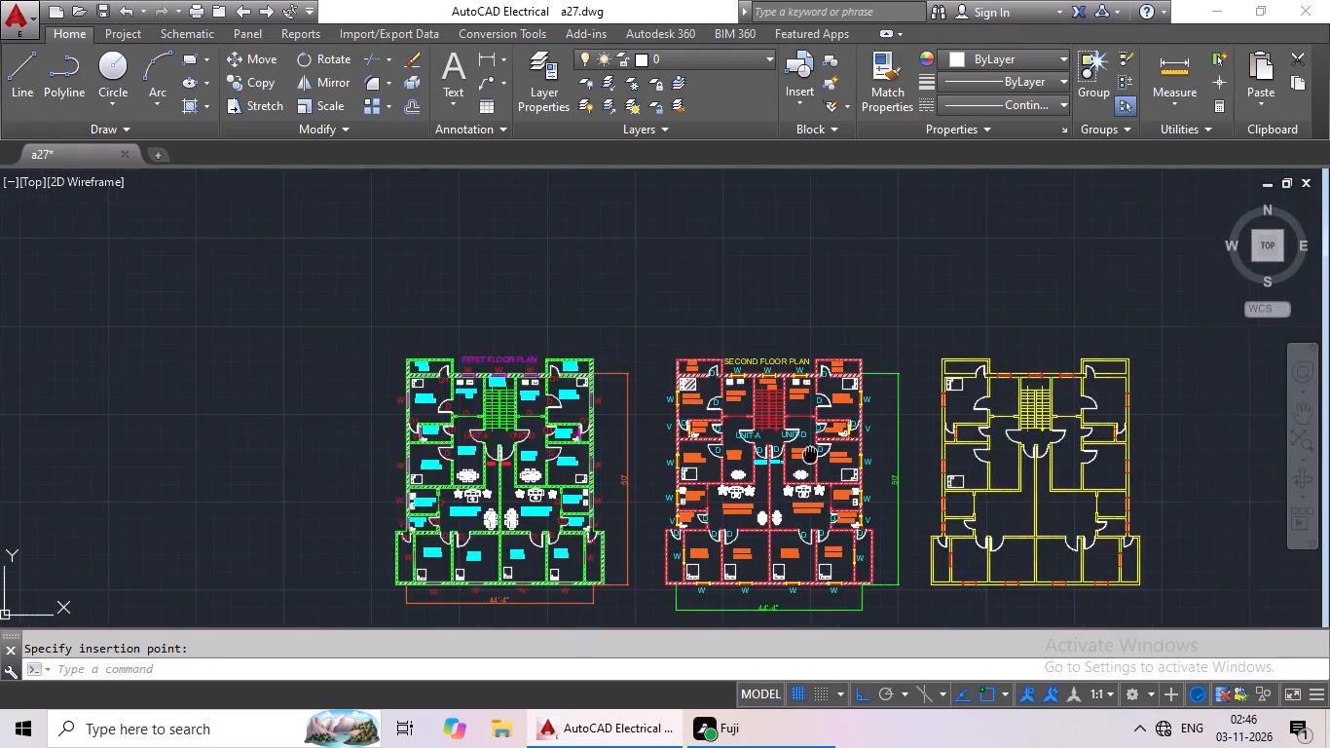
{"action": "middle_click_drag", "start_coordinate": [772, 448], "coordinate": [617, 418]}
{"action": "middle_click_drag", "start_coordinate": [786, 412], "coordinate": [658, 408]}
{"action": "middle_click_drag", "start_coordinate": [883, 464], "coordinate": [812, 373]}
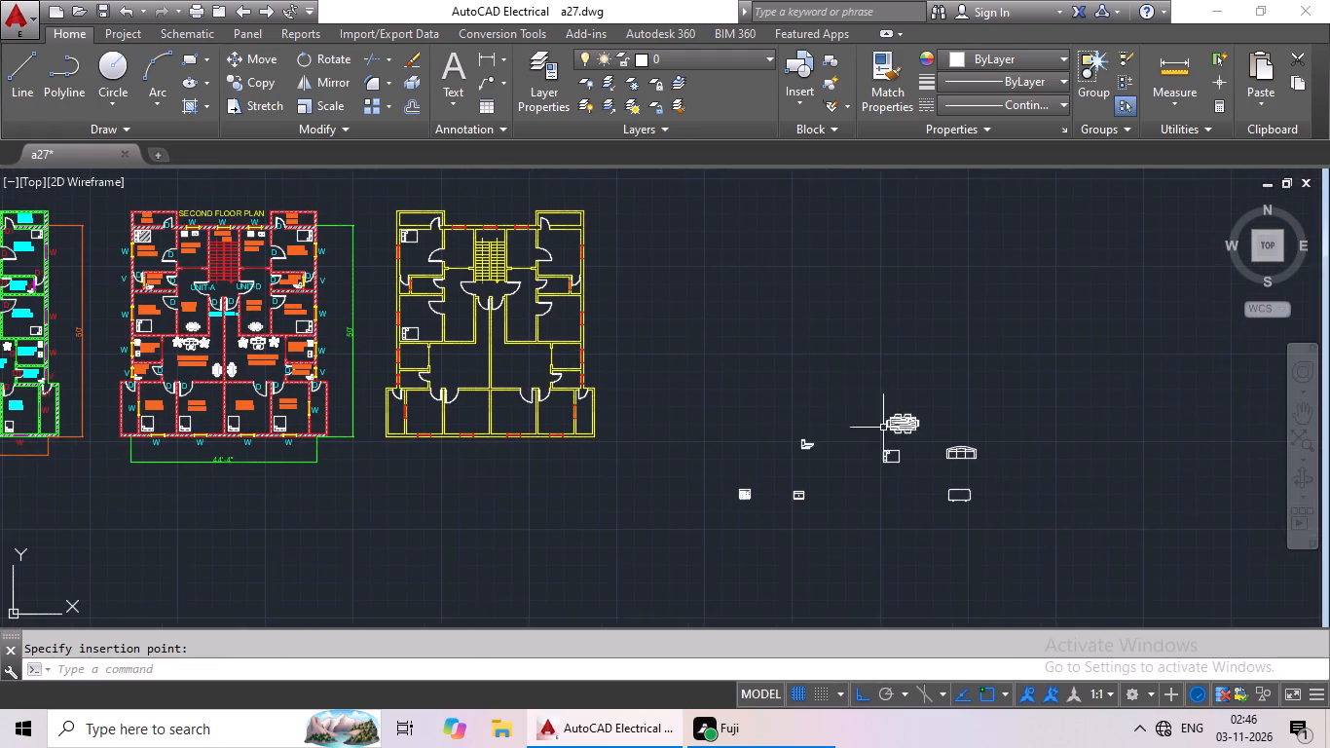
{"action": "scroll", "coordinate": [887, 456], "scroll_direction": "up", "scroll_amount": 5}
{"action": "left_click", "coordinate": [925, 446]}
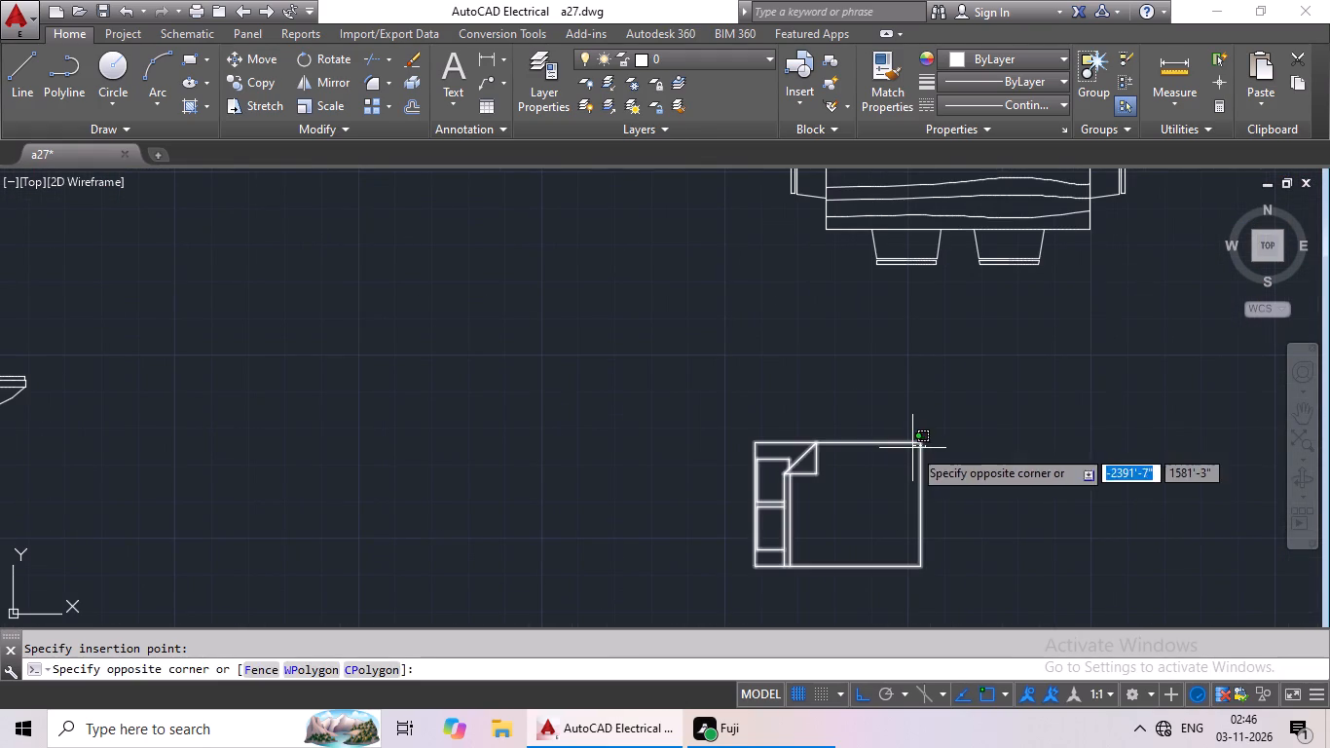
{"action": "left_click", "coordinate": [911, 448]}
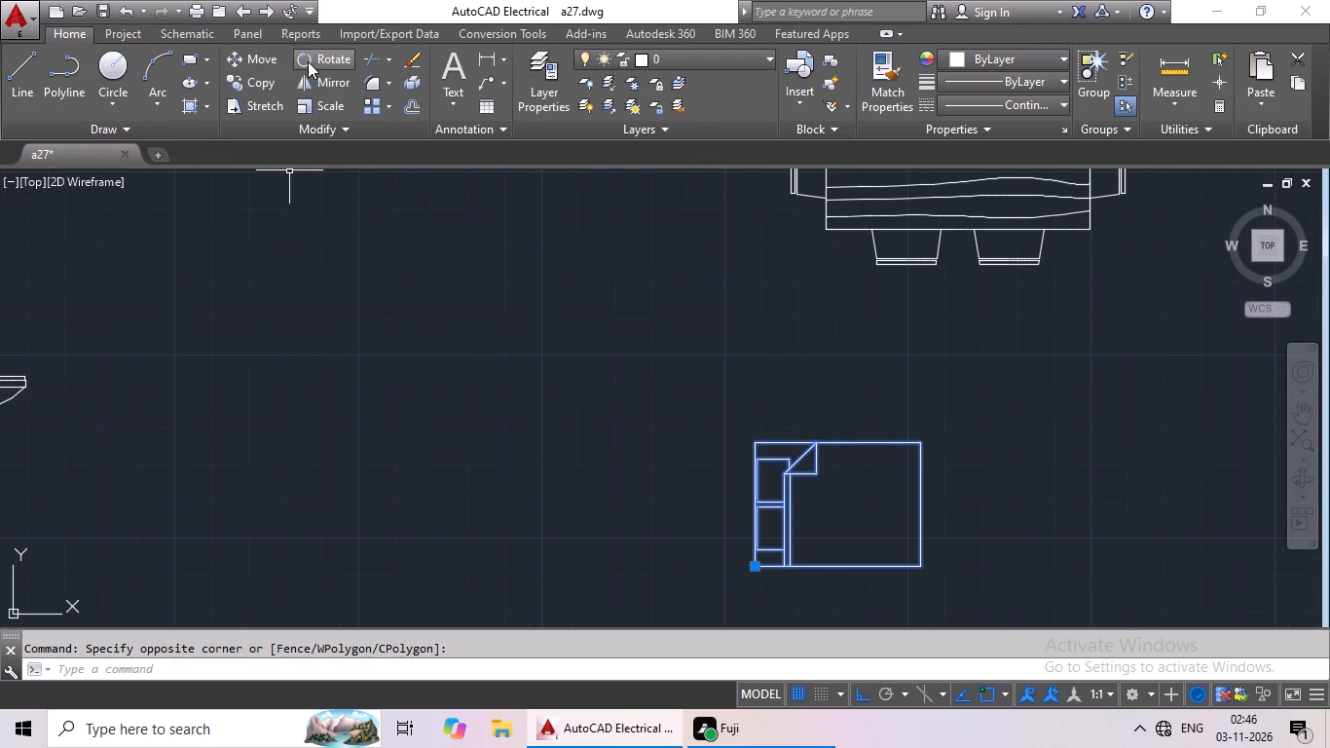
{"action": "left_click", "coordinate": [311, 59]}
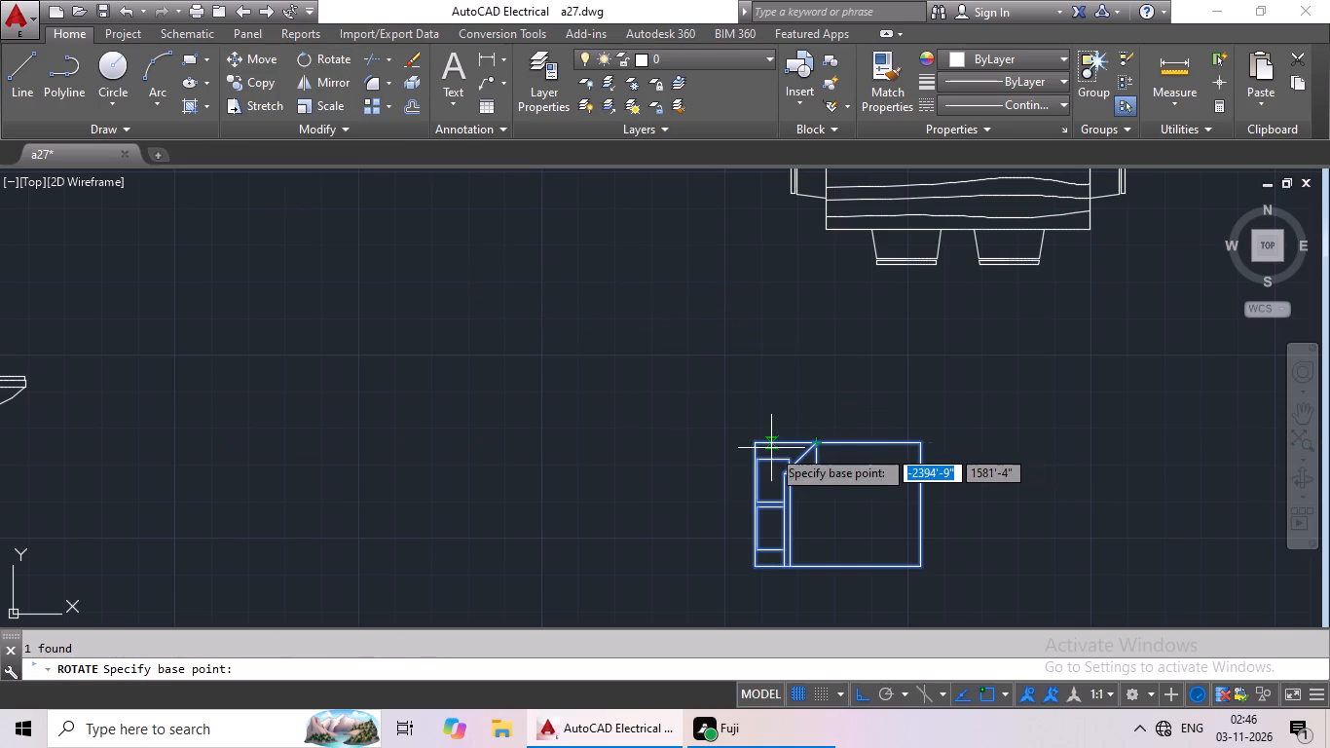
{"action": "left_click", "coordinate": [753, 443]}
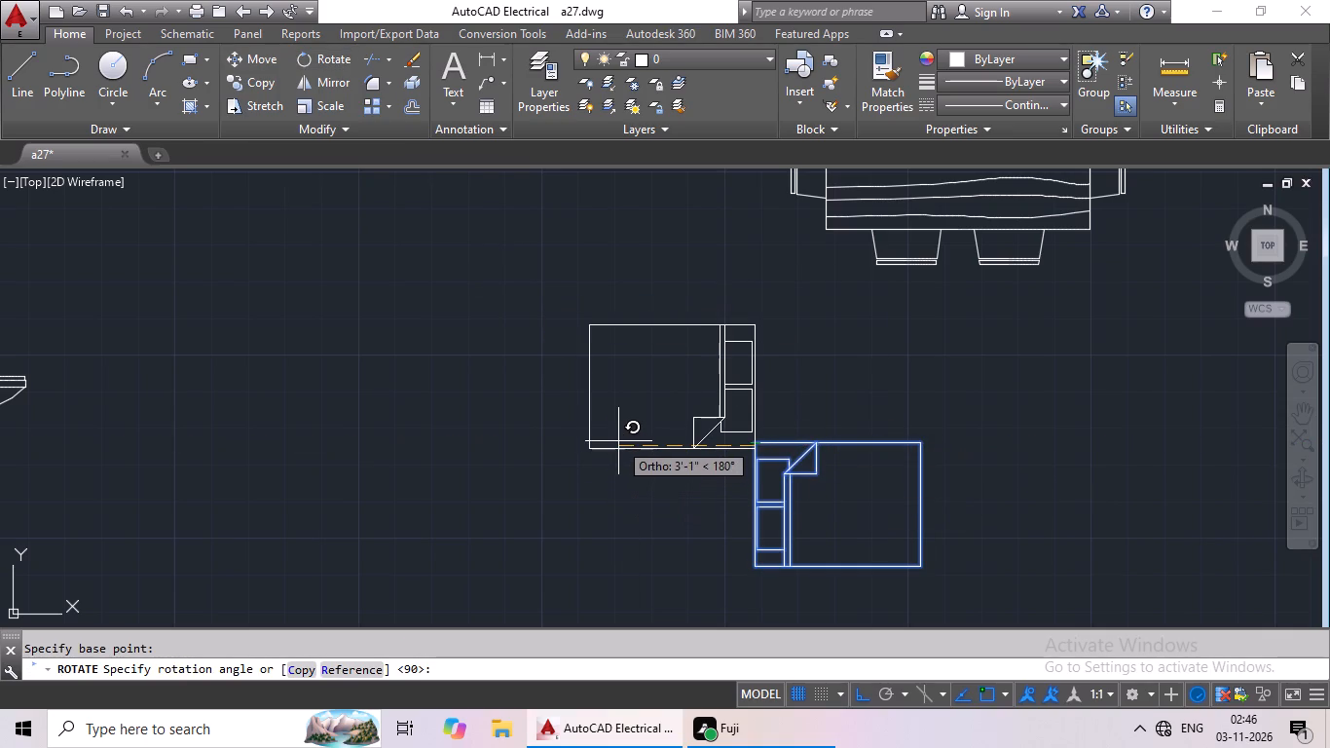
{"action": "left_click", "coordinate": [618, 441]}
Copy the rotated bed into the lower-right corner of the new plan's right C.BED room, matching the second floor plan.
{"action": "left_click_drag", "start_coordinate": [758, 318], "coordinate": [817, 482]}
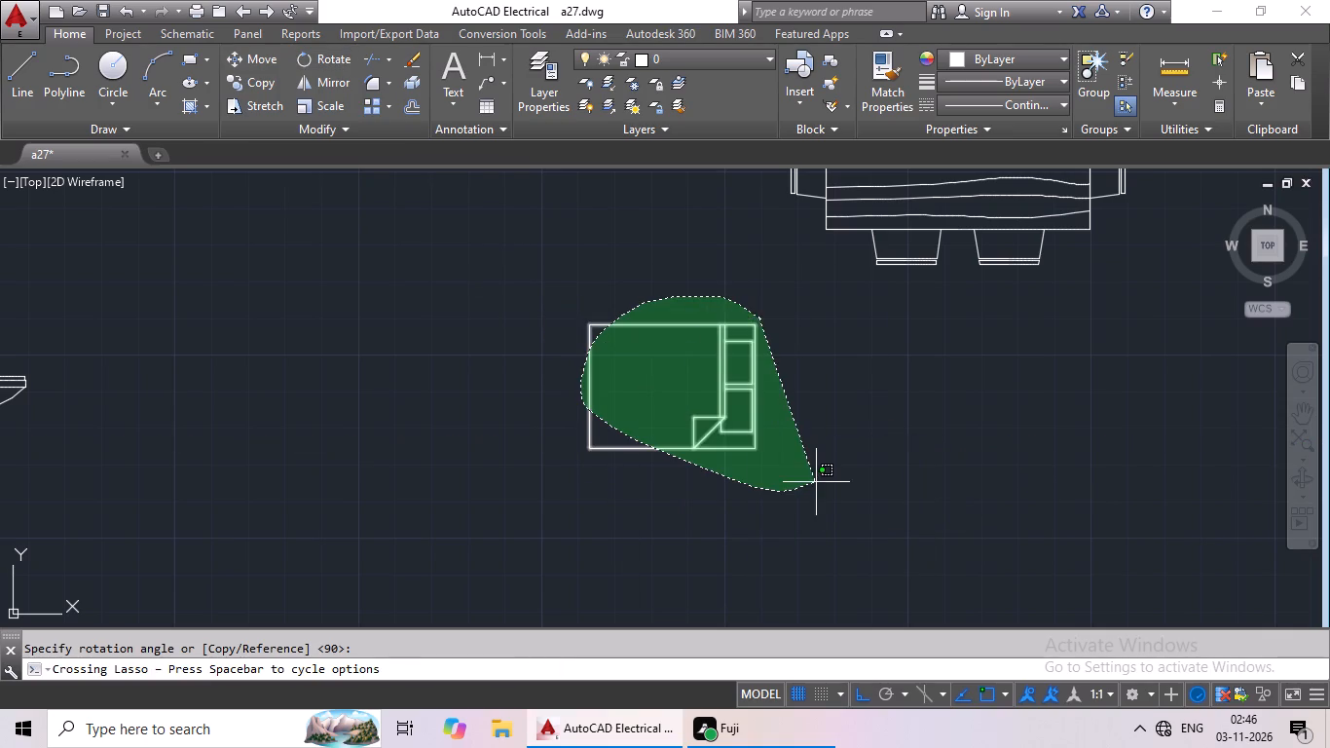
{"action": "left_click_drag", "start_coordinate": [817, 482], "coordinate": [818, 482]}
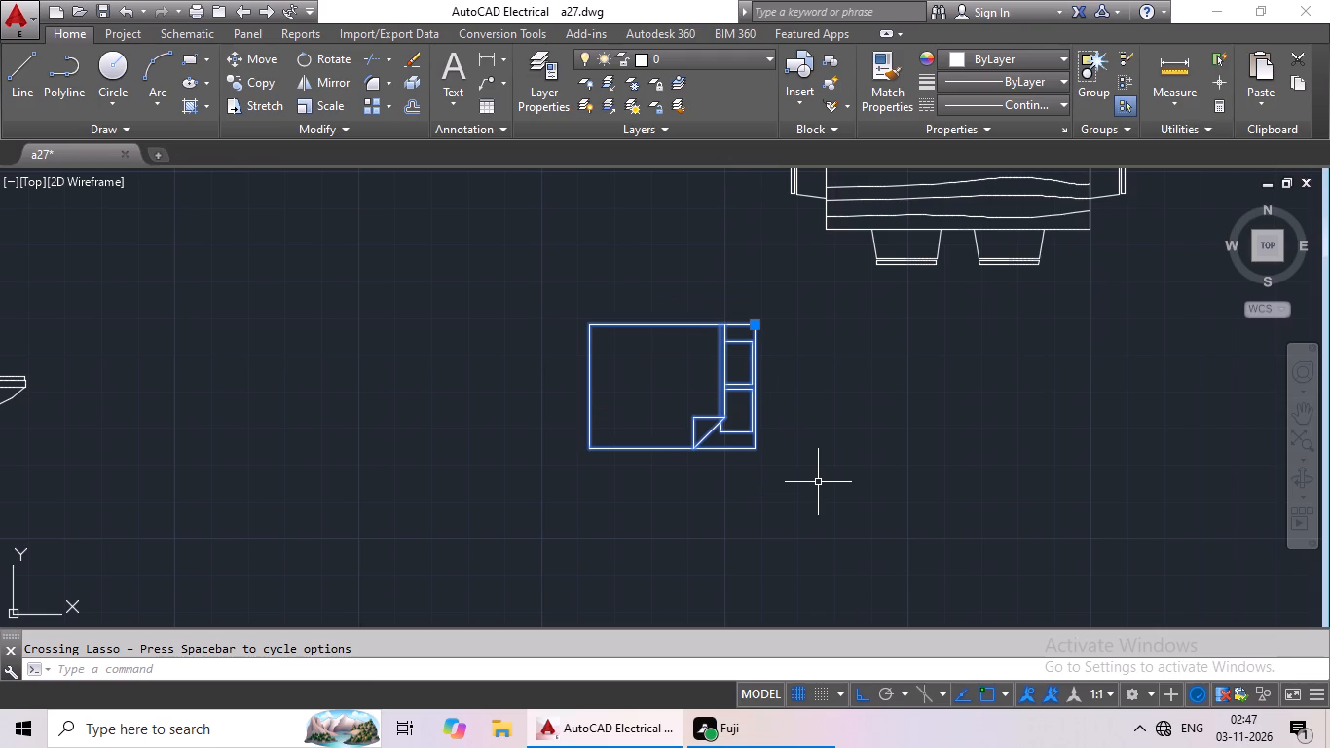
{"action": "key", "text": "ctrl+c"}
{"action": "key", "text": "ctrl+v"}
{"action": "scroll", "coordinate": [634, 470], "scroll_direction": "down", "scroll_amount": 2}
{"action": "middle_click_drag", "start_coordinate": [495, 484], "coordinate": [839, 483]}
{"action": "scroll", "coordinate": [831, 485], "scroll_direction": "down", "scroll_amount": 3}
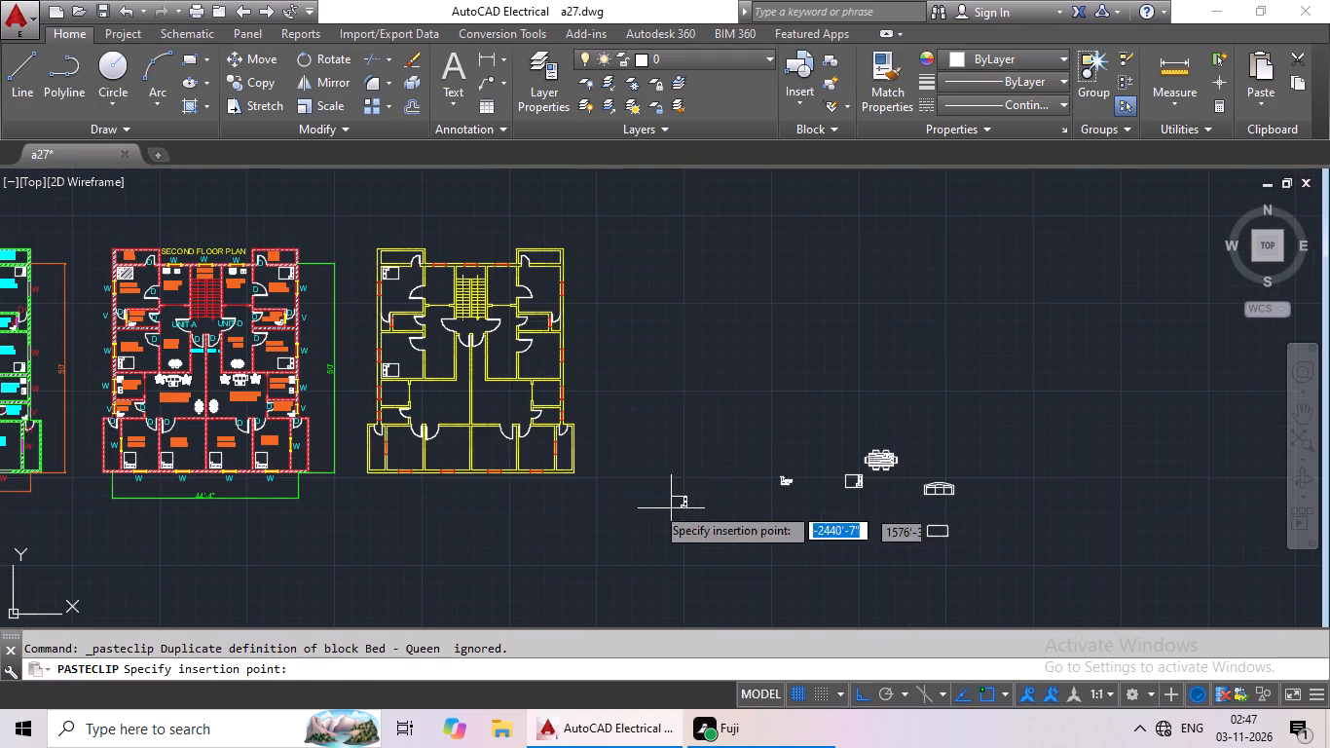
{"action": "scroll", "coordinate": [536, 377], "scroll_direction": "up", "scroll_amount": 4}
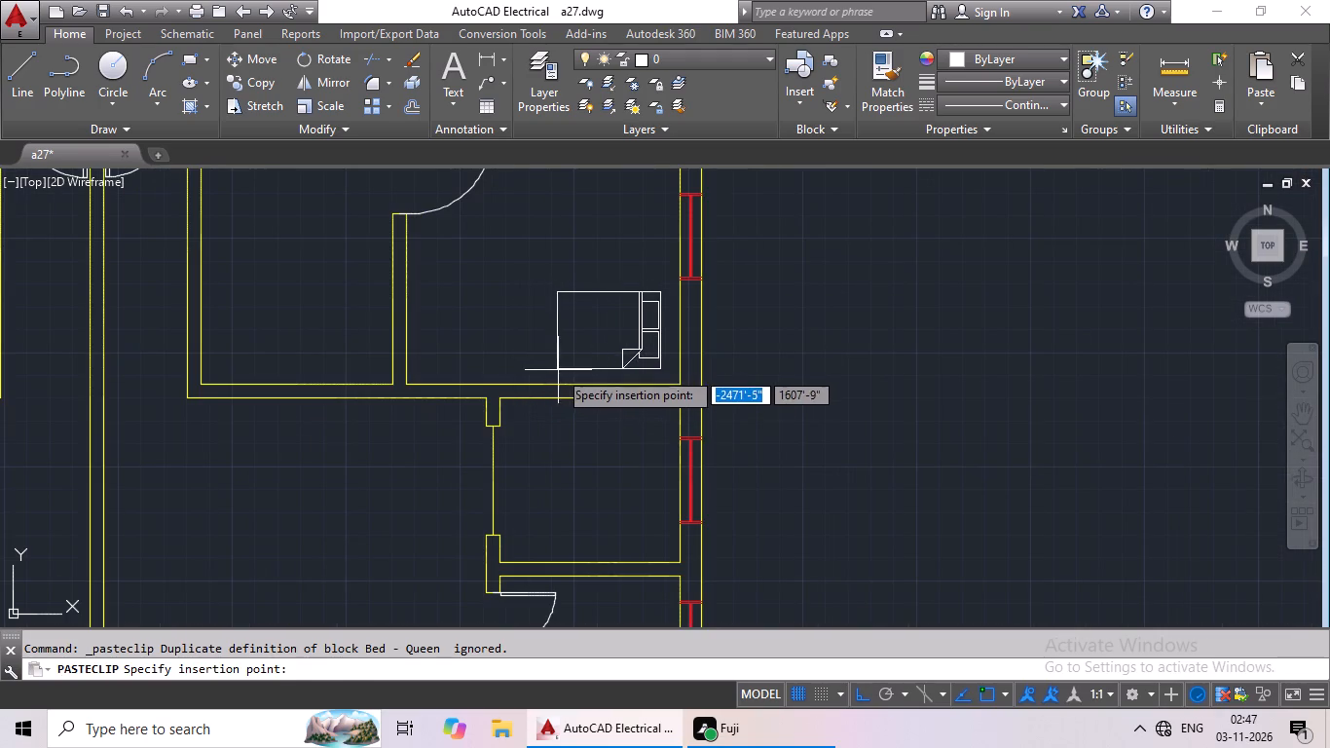
{"action": "left_click", "coordinate": [565, 369]}
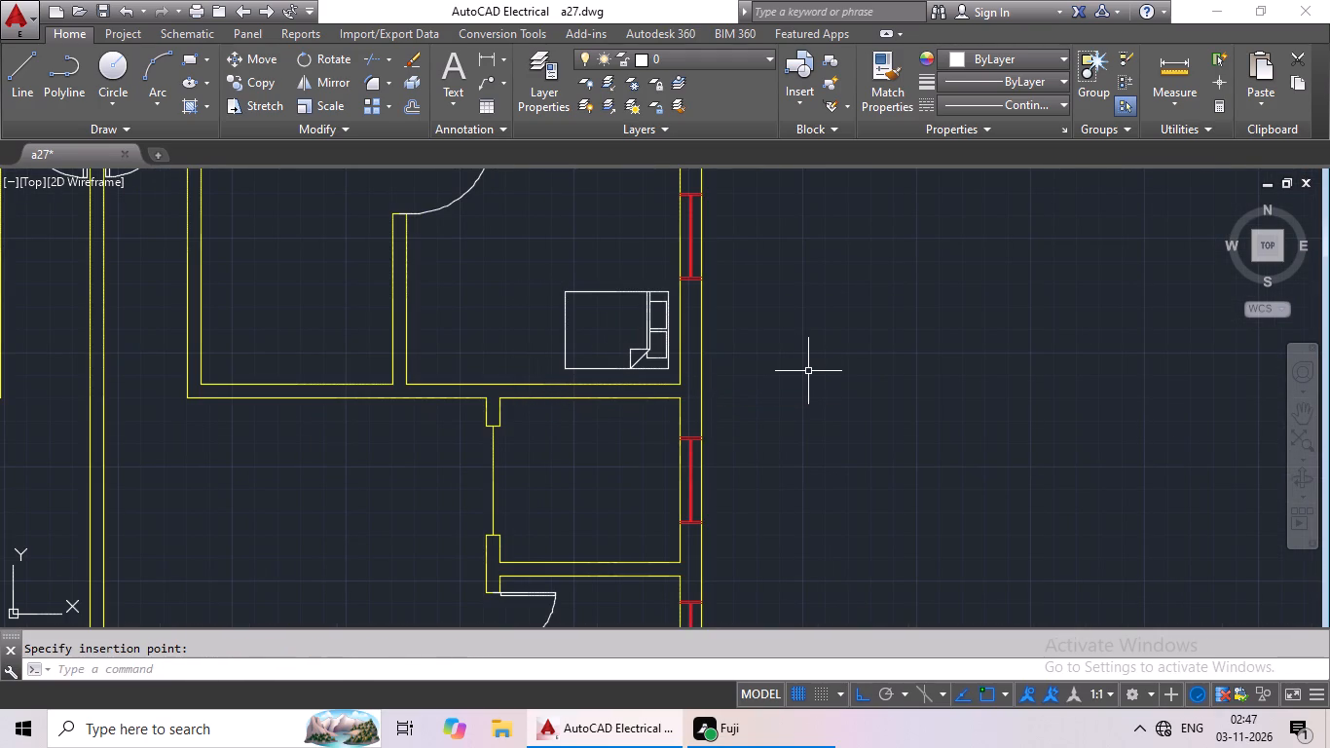
Paste another copy of the bed into the upper-right corner of the new plan's upper-right master bedroom, below the veranda.
{"action": "key", "text": "ctrl+v"}
{"action": "scroll", "coordinate": [809, 368], "scroll_direction": "down", "scroll_amount": 1}
{"action": "middle_click_drag", "start_coordinate": [806, 370], "coordinate": [803, 585]}
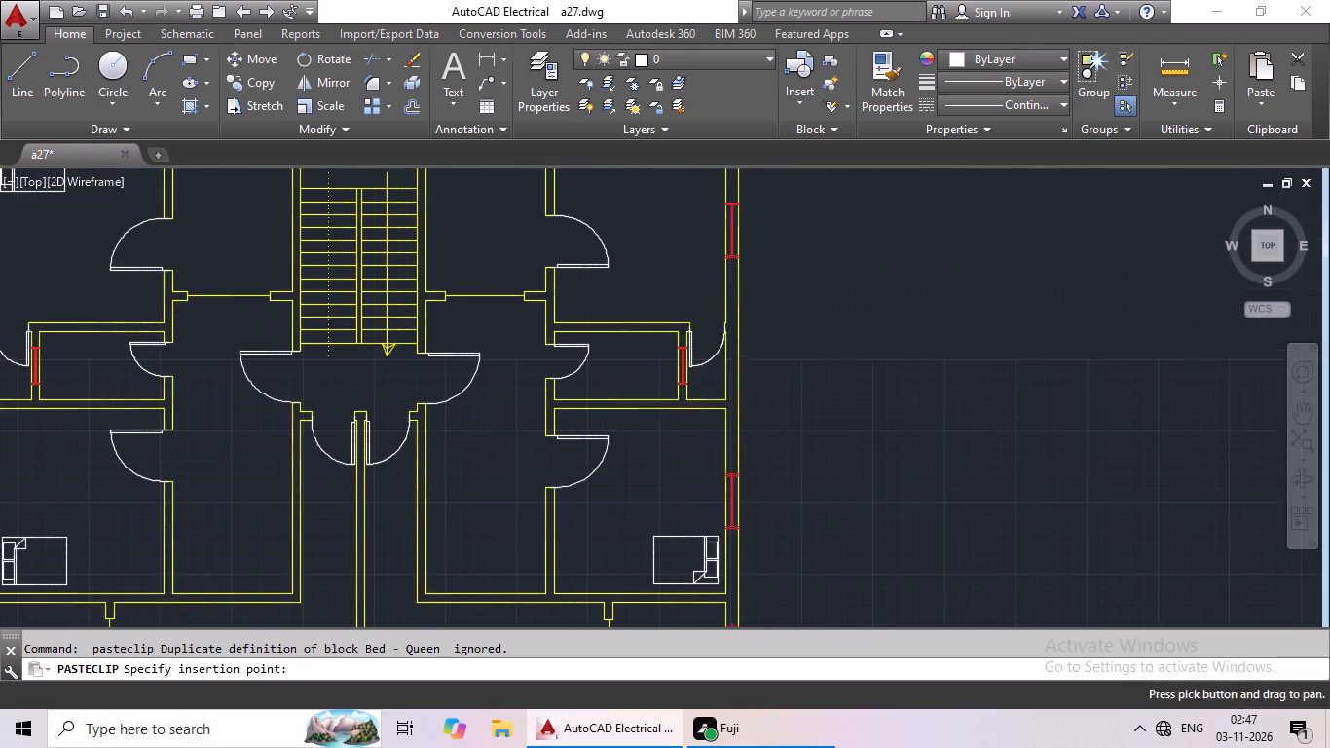
{"action": "middle_click_drag", "start_coordinate": [626, 334], "coordinate": [679, 518]}
{"action": "scroll", "coordinate": [683, 402], "scroll_direction": "down", "scroll_amount": 1}
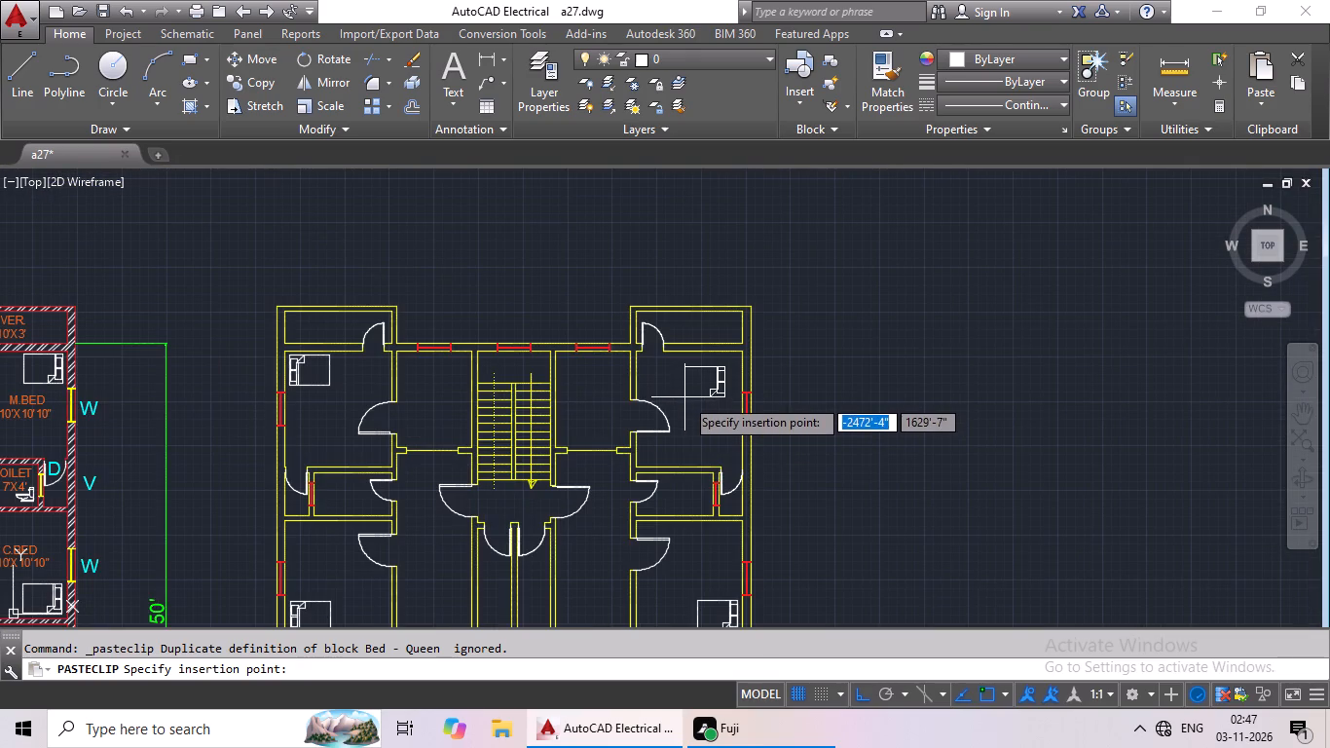
{"action": "scroll", "coordinate": [699, 382], "scroll_direction": "up", "scroll_amount": 4}
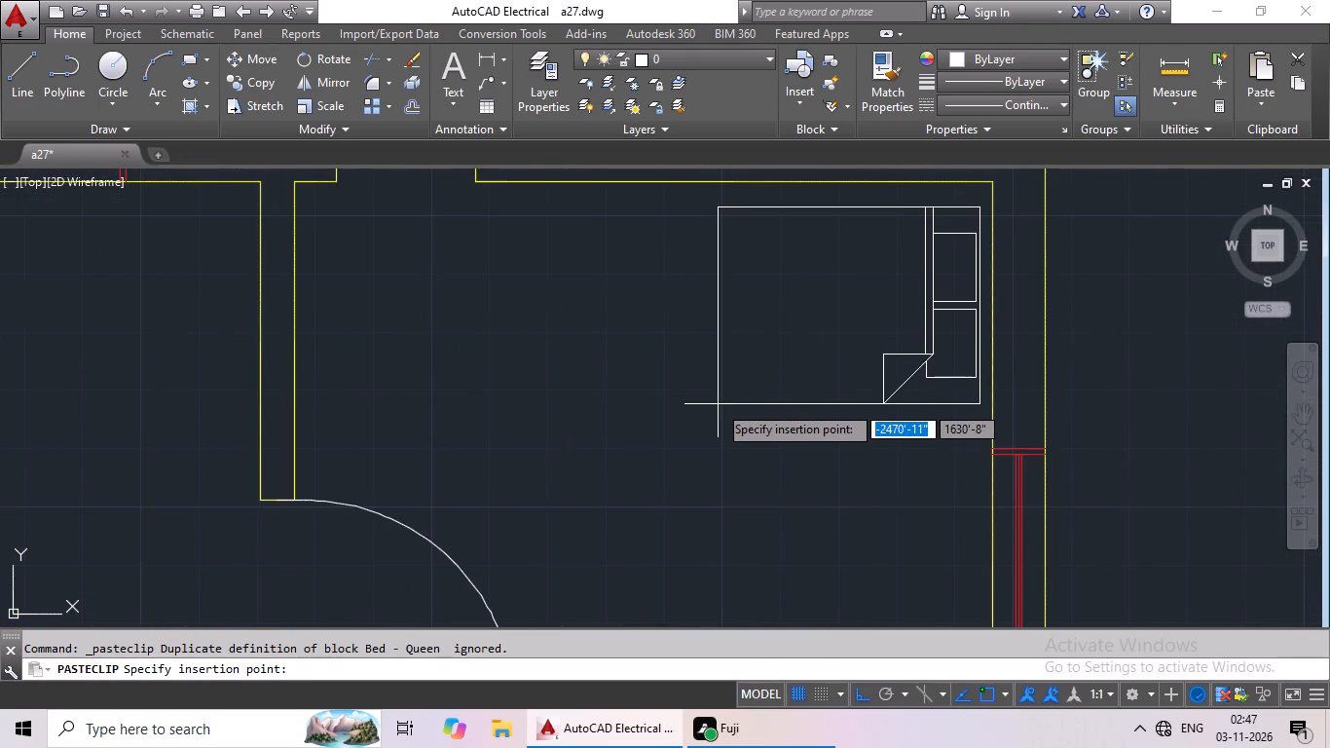
{"action": "left_click", "coordinate": [715, 398]}
Rotate the loose bed 90° clockwise about its upper-right corner so its pillows face down.
{"action": "scroll", "coordinate": [829, 385], "scroll_direction": "down", "scroll_amount": 3}
{"action": "middle_click_drag", "start_coordinate": [967, 452], "coordinate": [897, 343]}
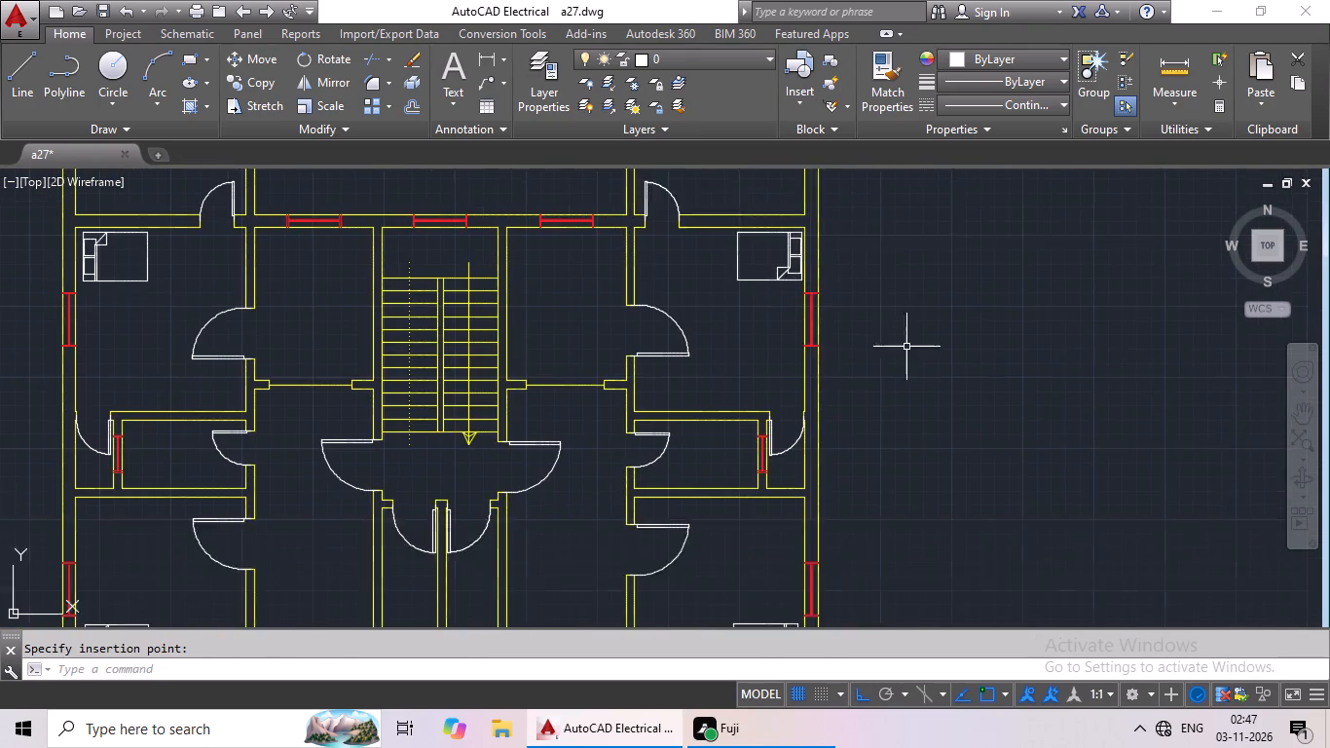
{"action": "scroll", "coordinate": [909, 356], "scroll_direction": "down", "scroll_amount": 2}
{"action": "middle_click_drag", "start_coordinate": [1011, 443], "coordinate": [931, 354]}
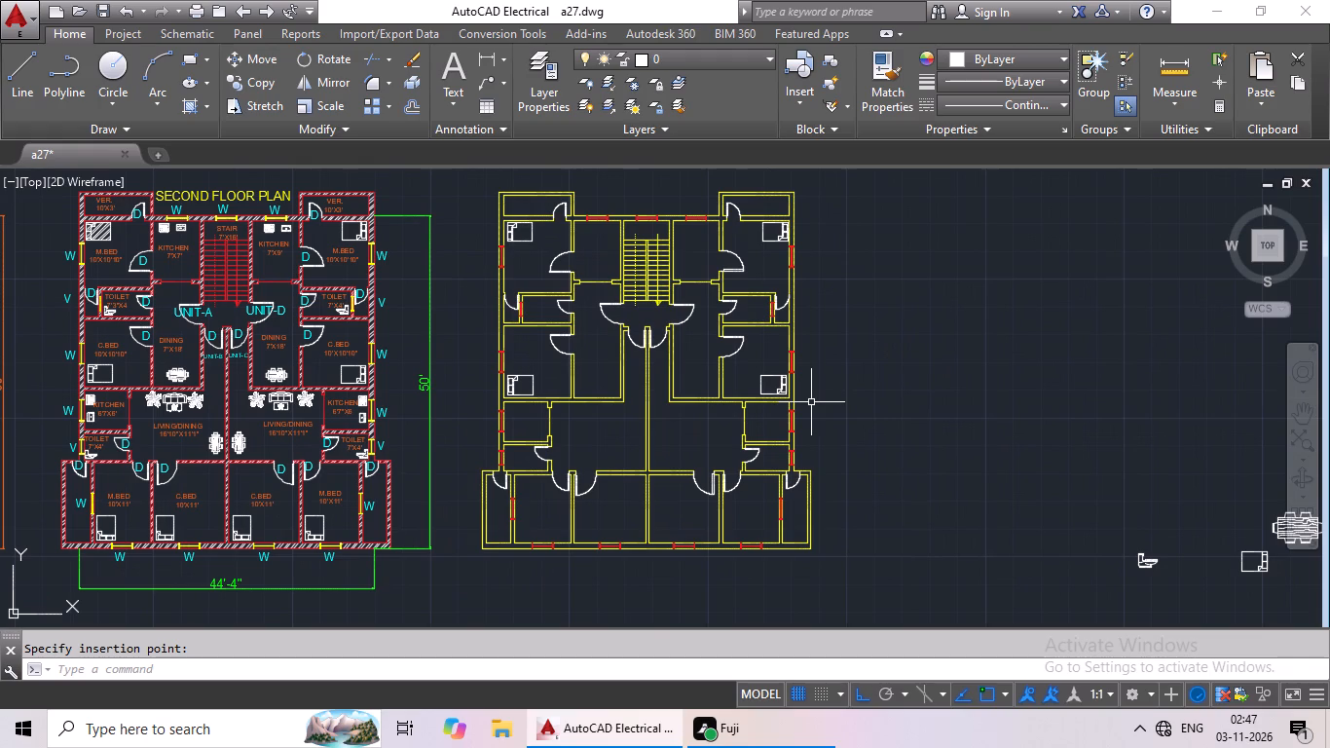
{"action": "middle_click_drag", "start_coordinate": [915, 395], "coordinate": [590, 330]}
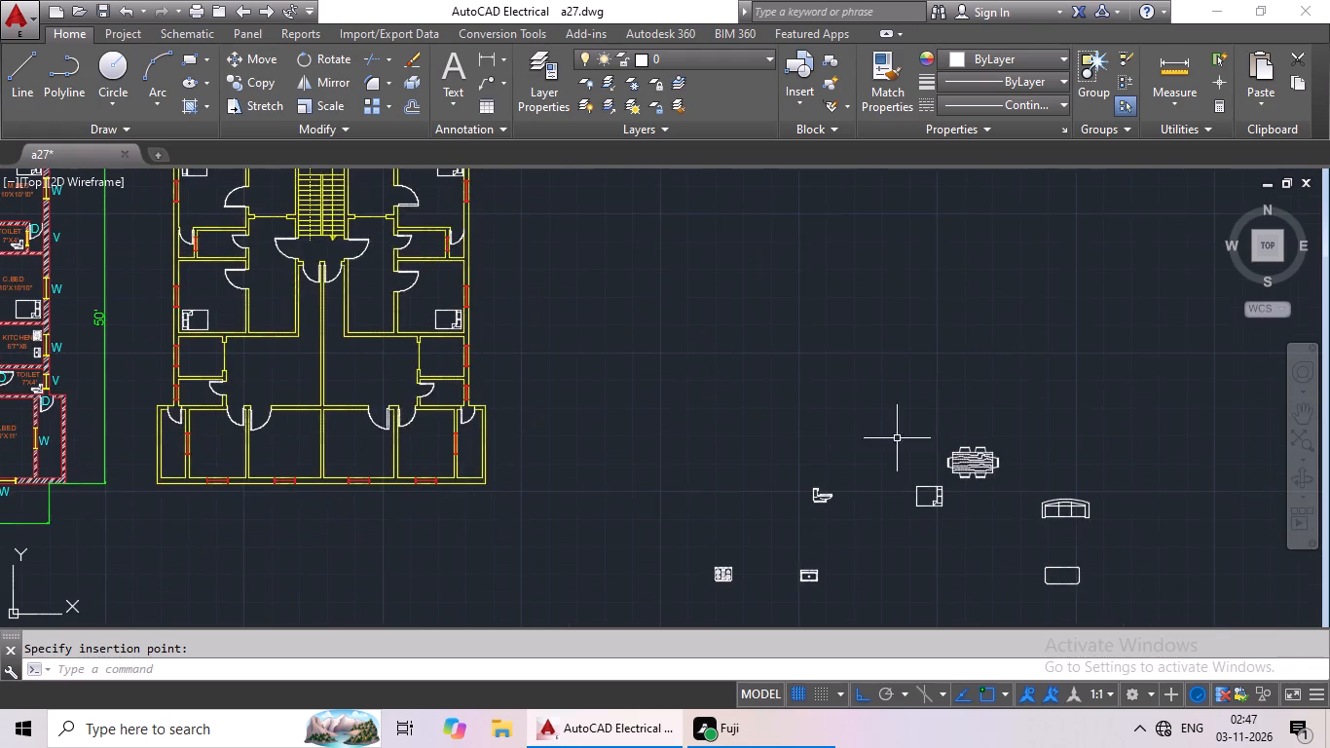
{"action": "scroll", "coordinate": [954, 452], "scroll_direction": "up", "scroll_amount": 3}
{"action": "middle_click_drag", "start_coordinate": [937, 496], "coordinate": [847, 284]}
{"action": "scroll", "coordinate": [847, 386], "scroll_direction": "up", "scroll_amount": 2}
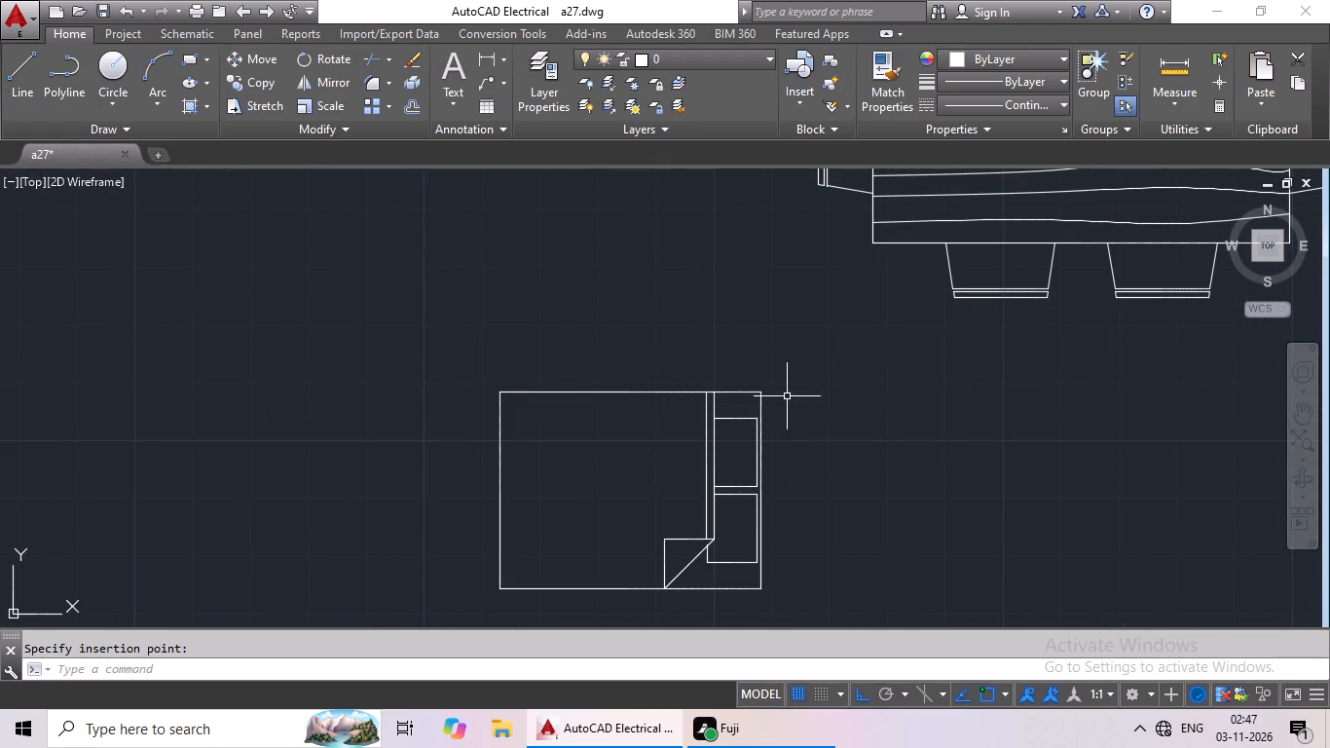
{"action": "left_click", "coordinate": [763, 397]}
{"action": "scroll", "coordinate": [763, 397], "scroll_direction": "up", "scroll_amount": 1}
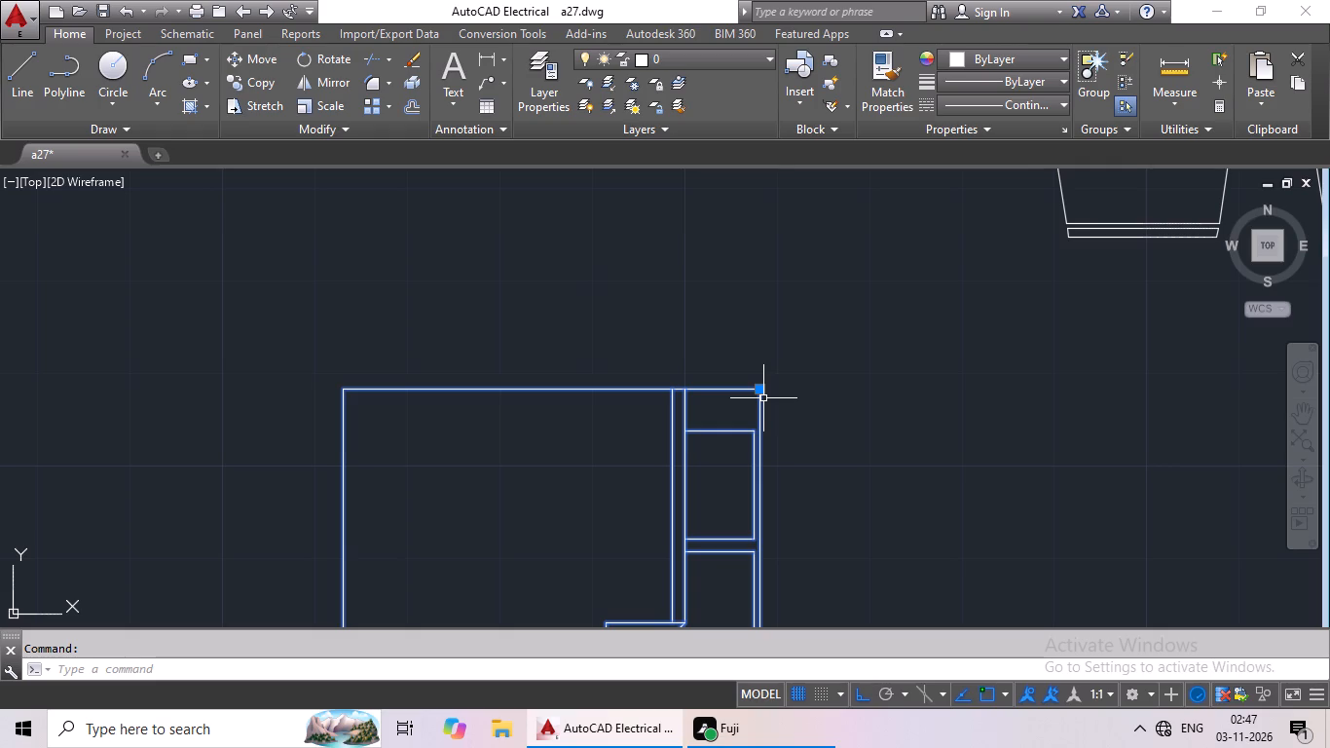
{"action": "scroll", "coordinate": [880, 390], "scroll_direction": "down", "scroll_amount": 2}
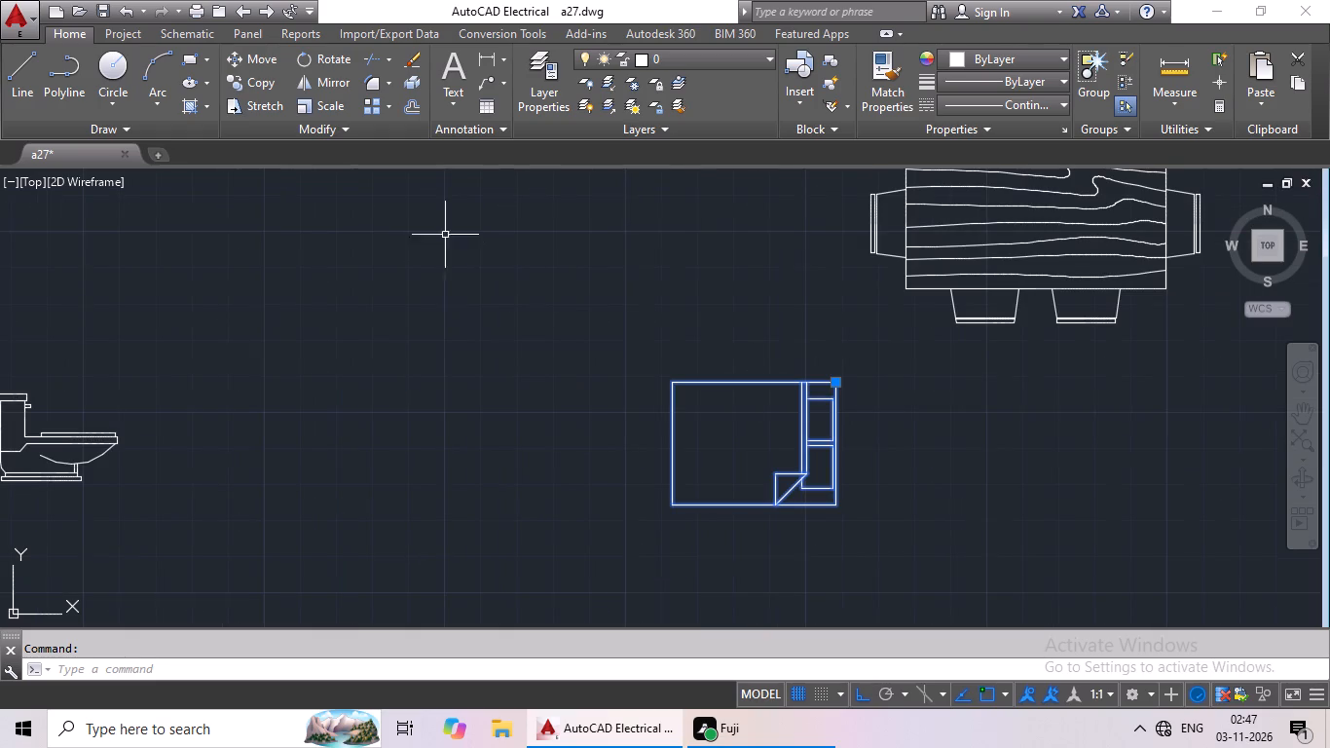
{"action": "left_click", "coordinate": [318, 61]}
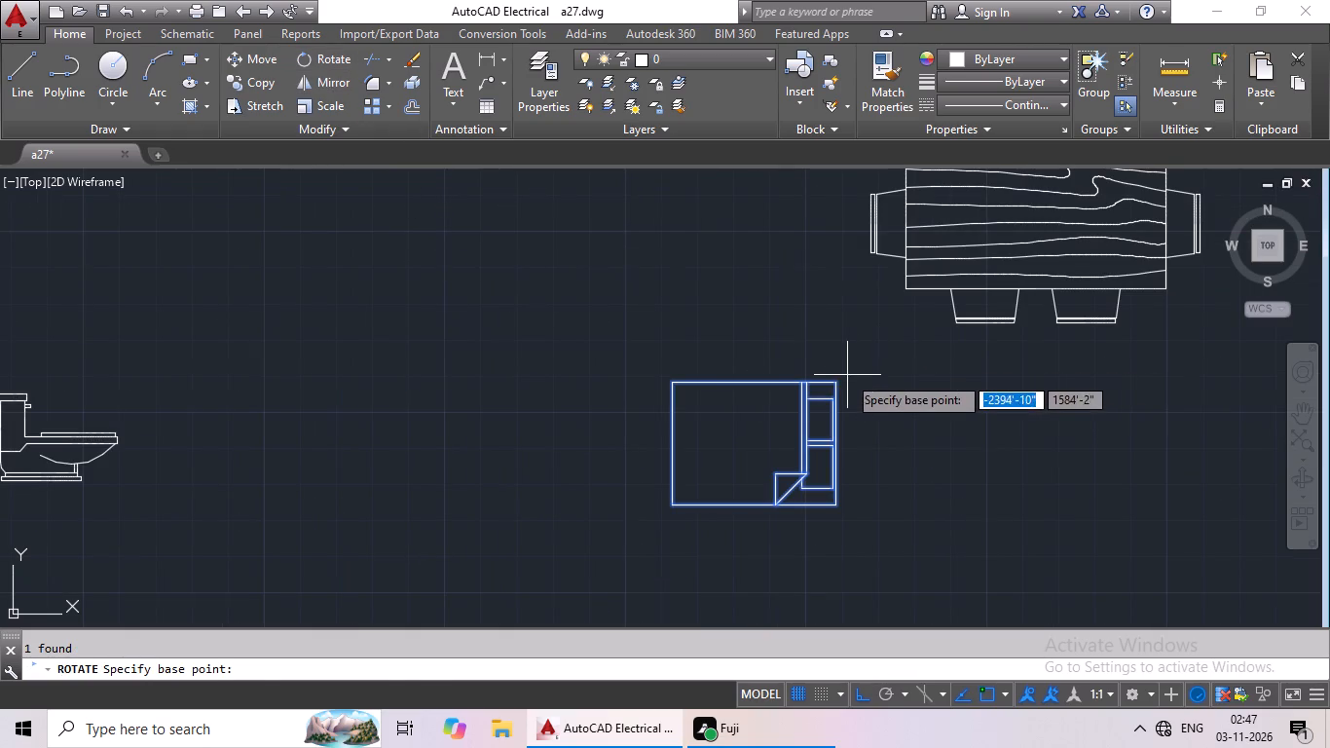
{"action": "left_click", "coordinate": [835, 385]}
{"action": "left_click", "coordinate": [853, 456]}
Copy the rotated bed into the lower-left corner of the rightmost bedroom in the new plan's bottom row.
{"action": "middle_click_drag", "start_coordinate": [888, 415], "coordinate": [810, 476]}
{"action": "left_click_drag", "start_coordinate": [741, 251], "coordinate": [786, 487]}
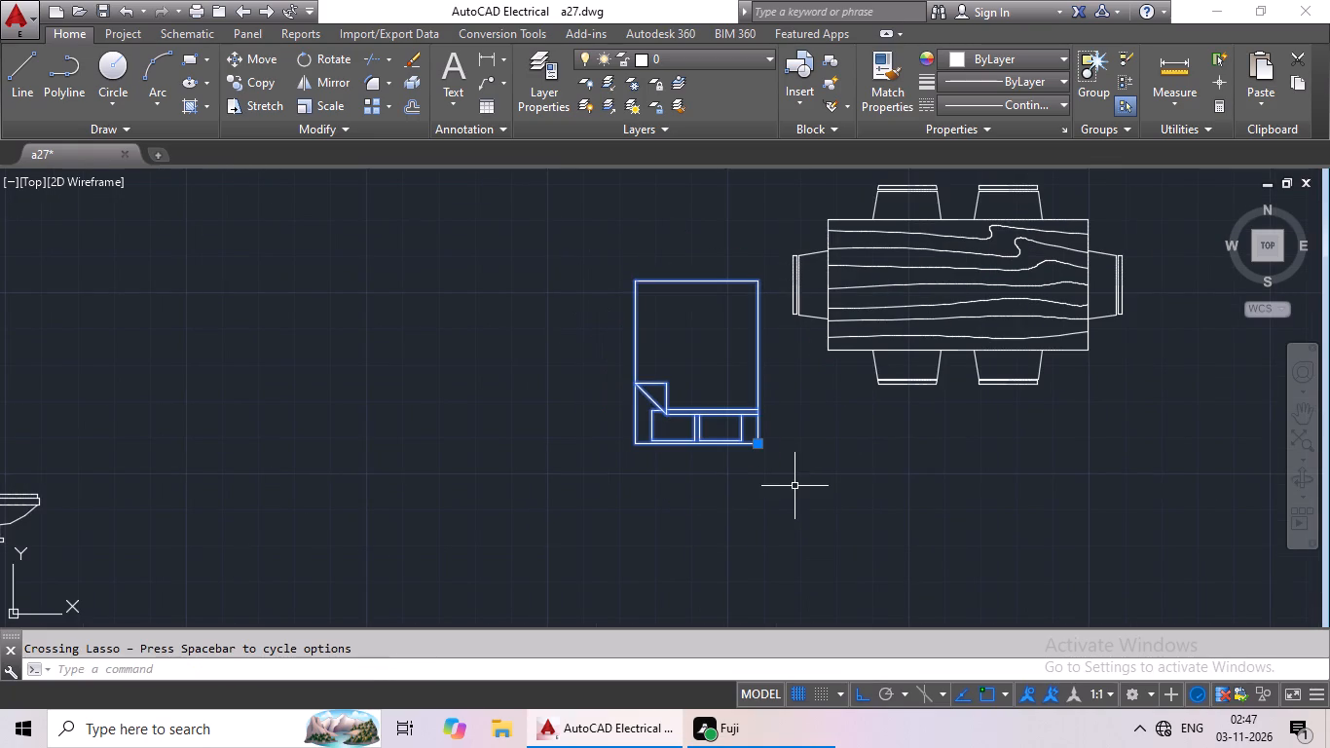
{"action": "key", "text": "ctrl+c"}
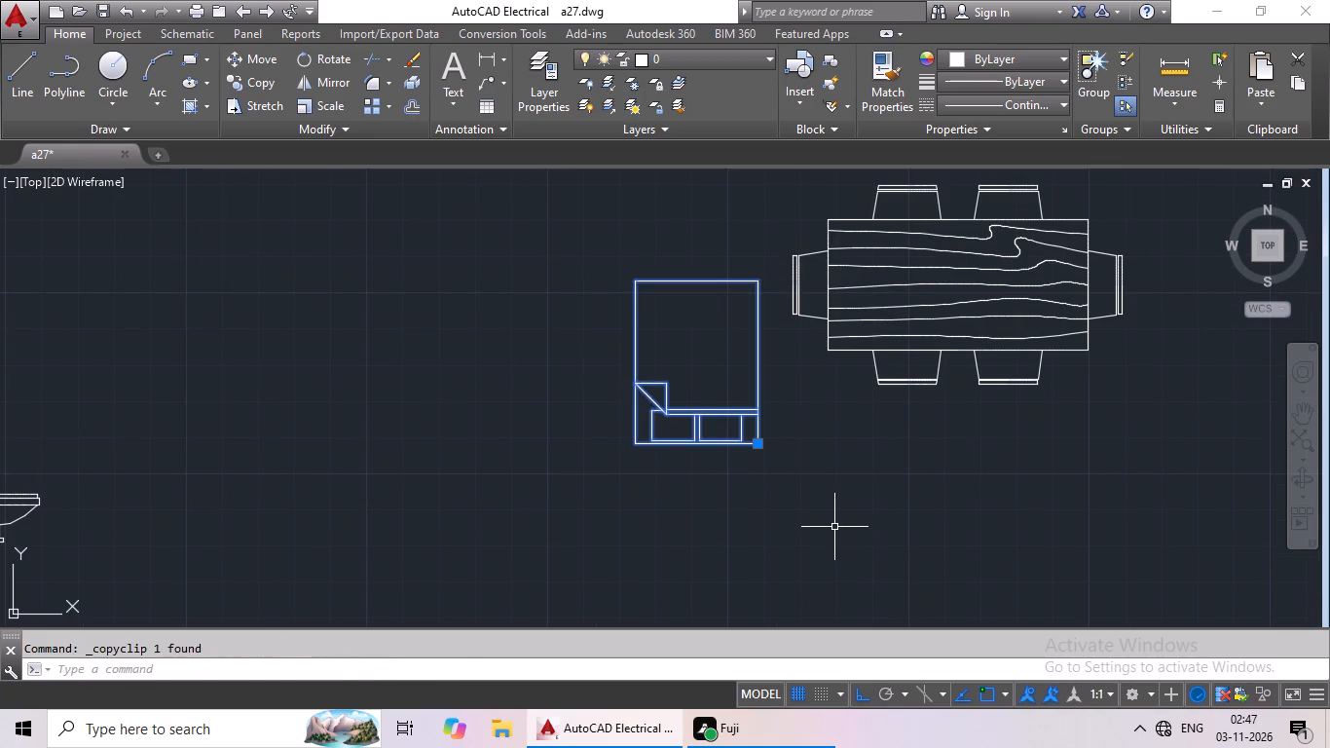
{"action": "key", "text": "ctrl+v"}
{"action": "middle_click_drag", "start_coordinate": [561, 540], "coordinate": [777, 444]}
{"action": "scroll", "coordinate": [788, 438], "scroll_direction": "down", "scroll_amount": 2}
{"action": "middle_click_drag", "start_coordinate": [703, 471], "coordinate": [836, 371]}
{"action": "scroll", "coordinate": [796, 421], "scroll_direction": "down", "scroll_amount": 2}
{"action": "middle_click_drag", "start_coordinate": [747, 496], "coordinate": [747, 495]}
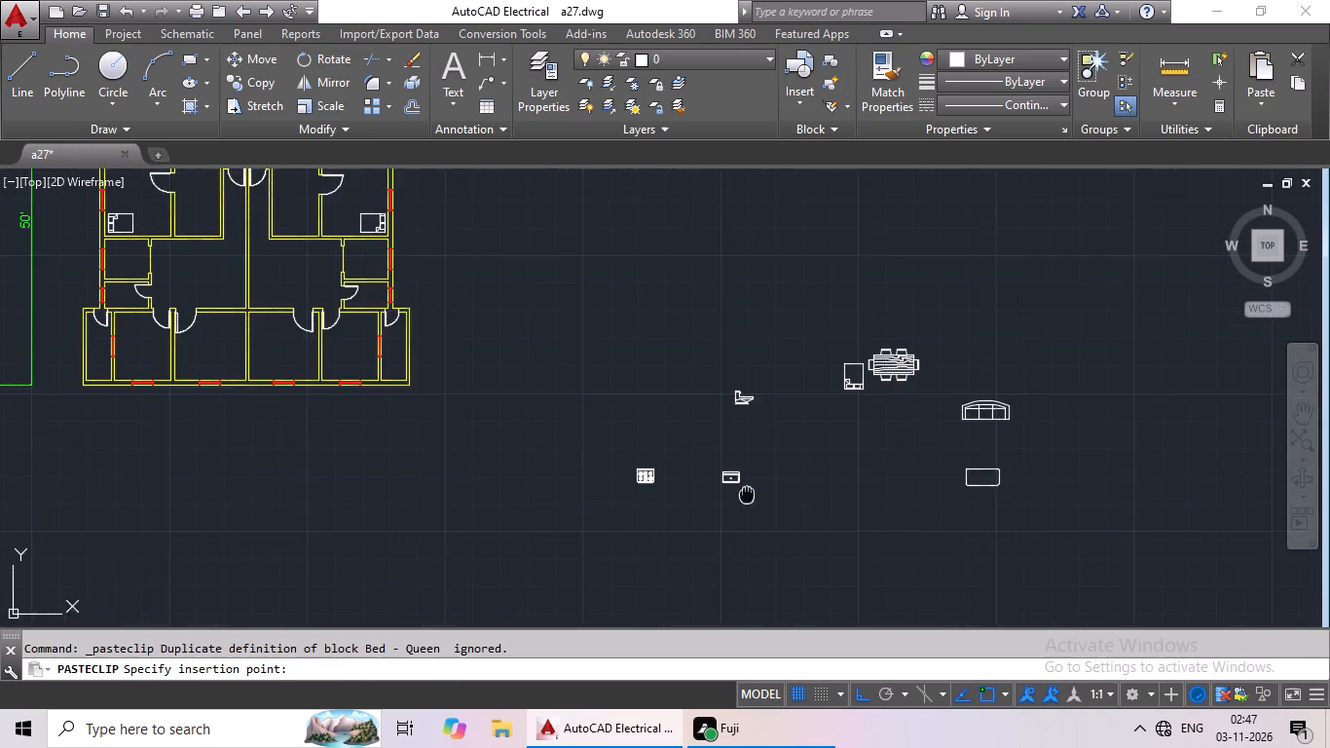
{"action": "middle_click_drag", "start_coordinate": [747, 495], "coordinate": [835, 423]}
{"action": "middle_click_drag", "start_coordinate": [600, 399], "coordinate": [679, 560]}
{"action": "middle_click_drag", "start_coordinate": [599, 541], "coordinate": [795, 544]}
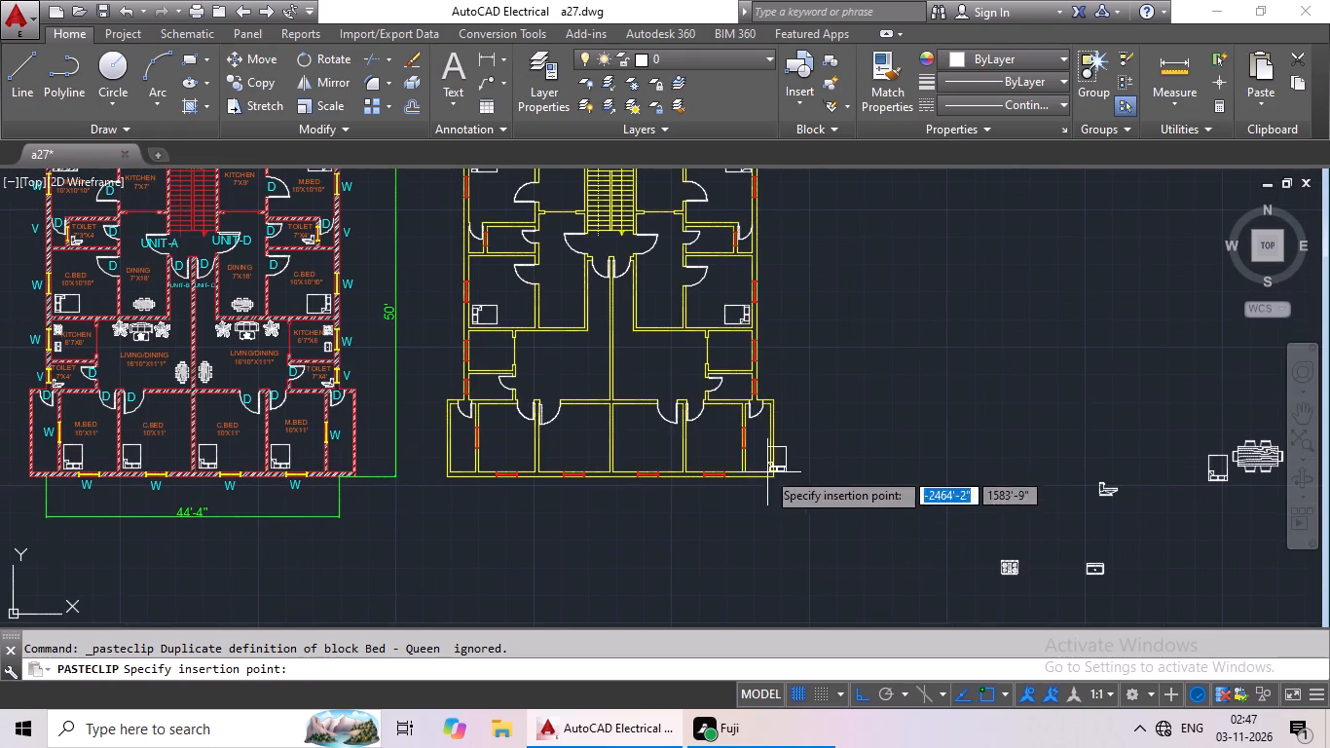
{"action": "scroll", "coordinate": [694, 447], "scroll_direction": "up", "scroll_amount": 4}
{"action": "middle_click_drag", "start_coordinate": [710, 497], "coordinate": [723, 359]}
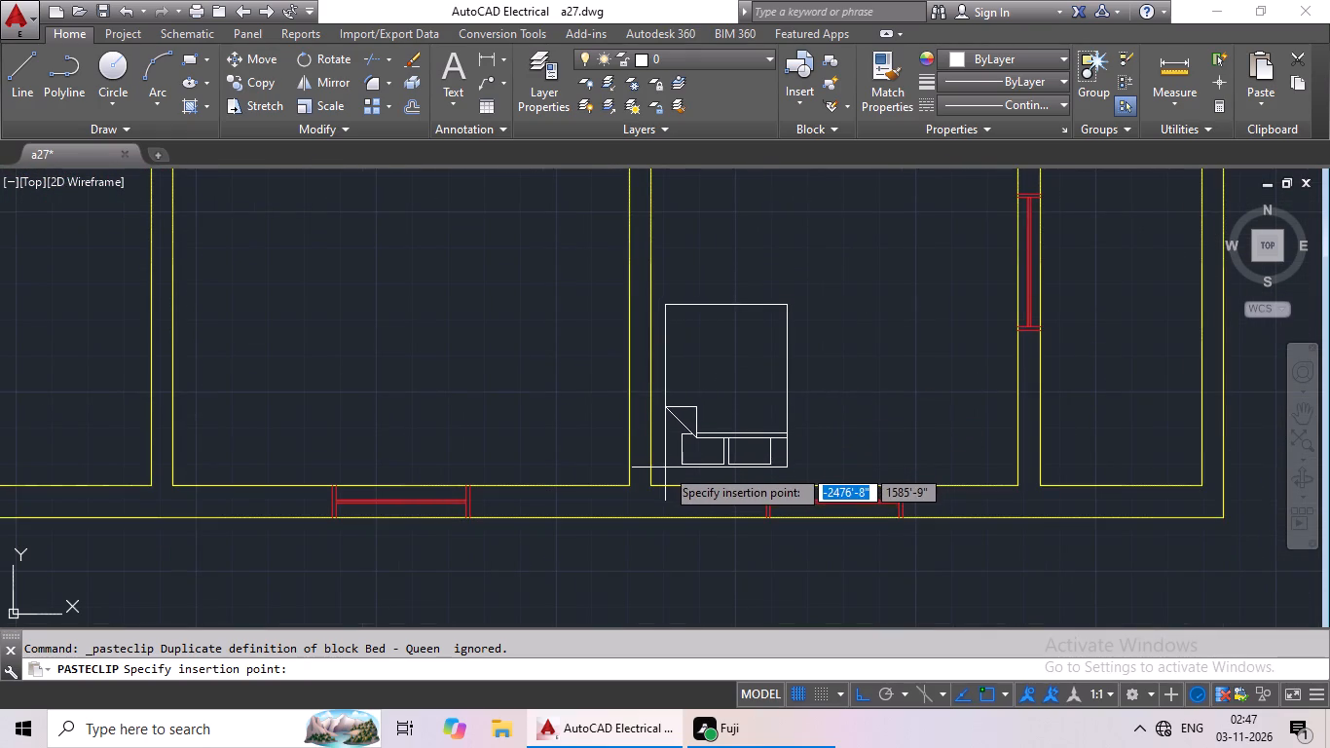
{"action": "left_click", "coordinate": [665, 467]}
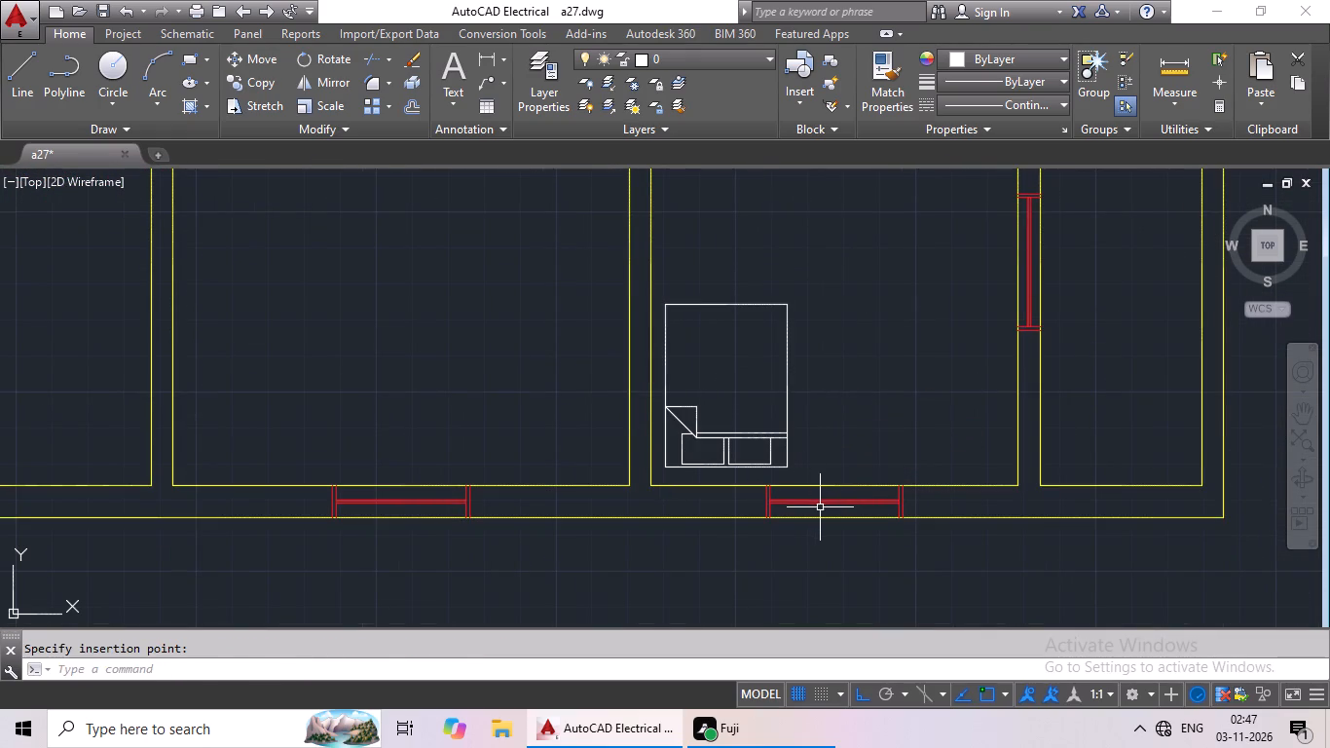
Paste a bed copy into the lower-left corner of each of the other three bottom-row bedrooms of the new plan.
{"action": "key", "text": "ctrl+v"}
{"action": "left_click", "coordinate": [193, 464]}
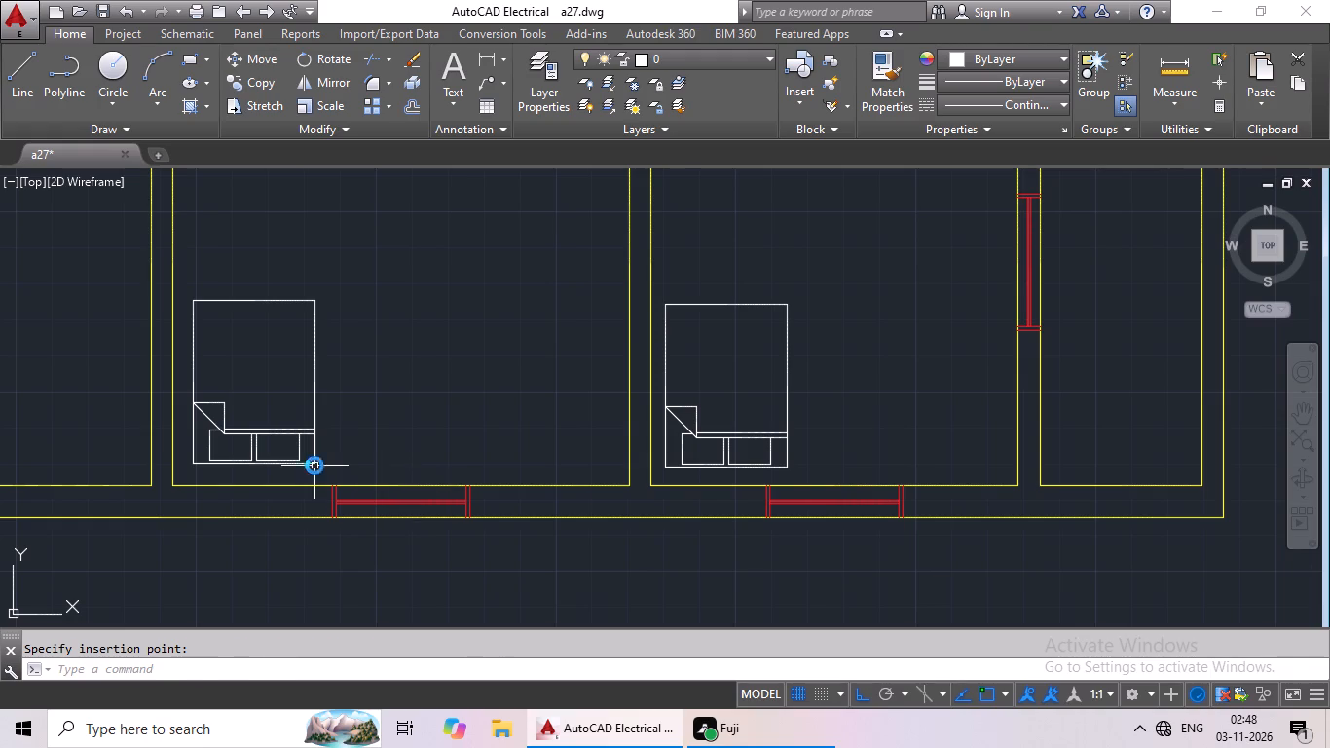
{"action": "key", "text": "ctrl+v"}
{"action": "middle_click_drag", "start_coordinate": [186, 441], "coordinate": [781, 532]}
{"action": "scroll", "coordinate": [703, 574], "scroll_direction": "down", "scroll_amount": 1}
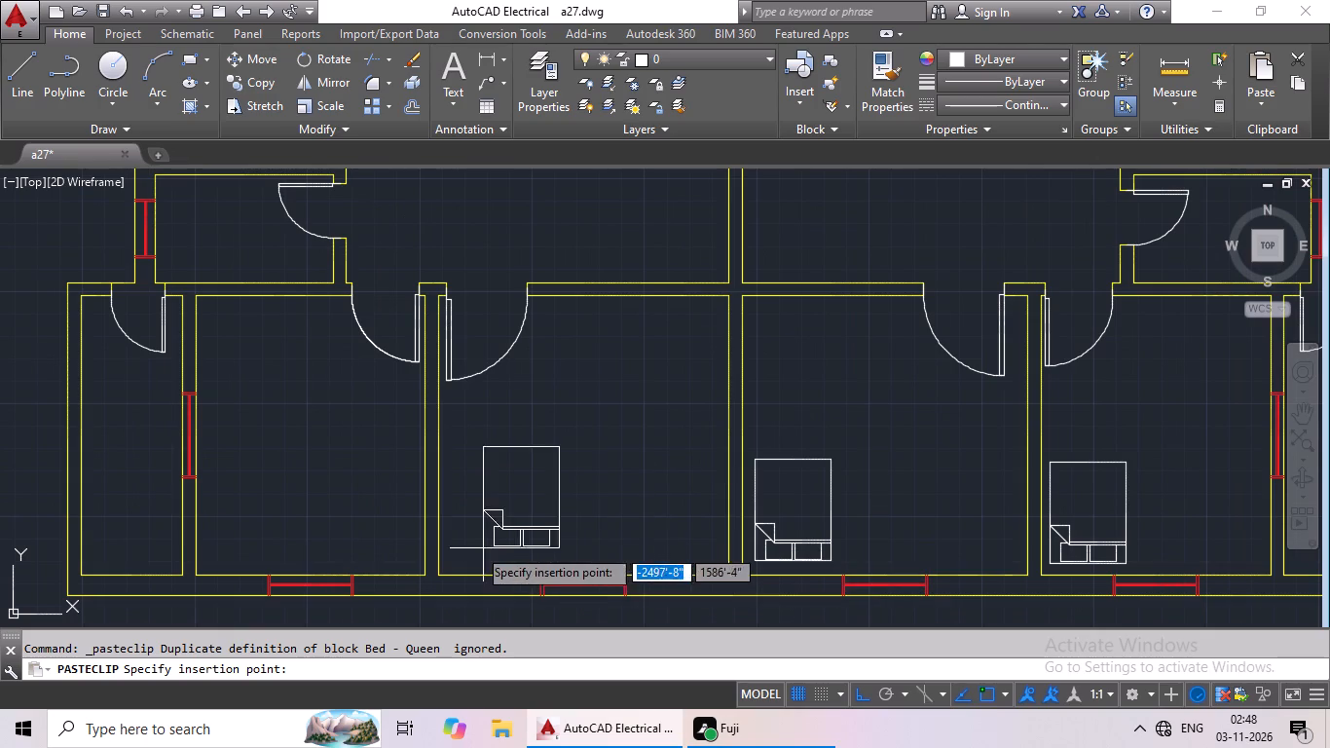
{"action": "left_click", "coordinate": [452, 560]}
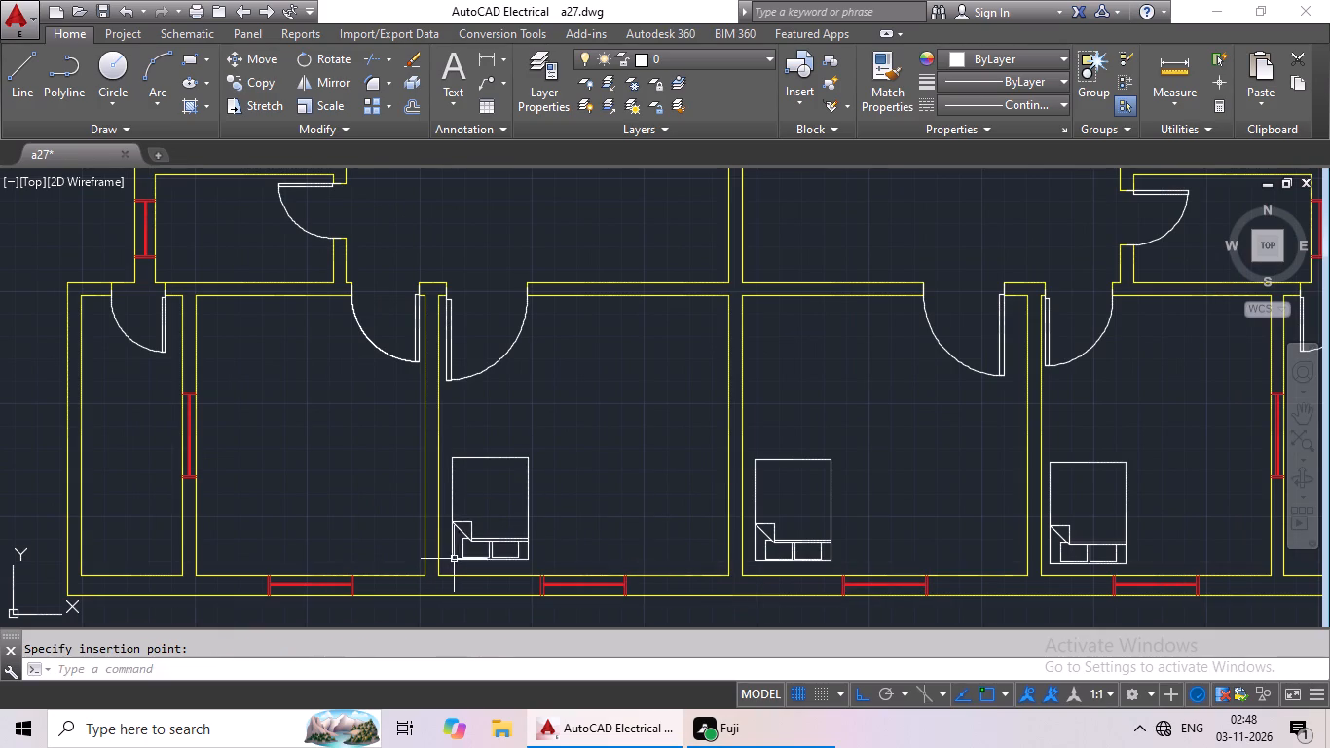
{"action": "key", "text": "ctrl+v"}
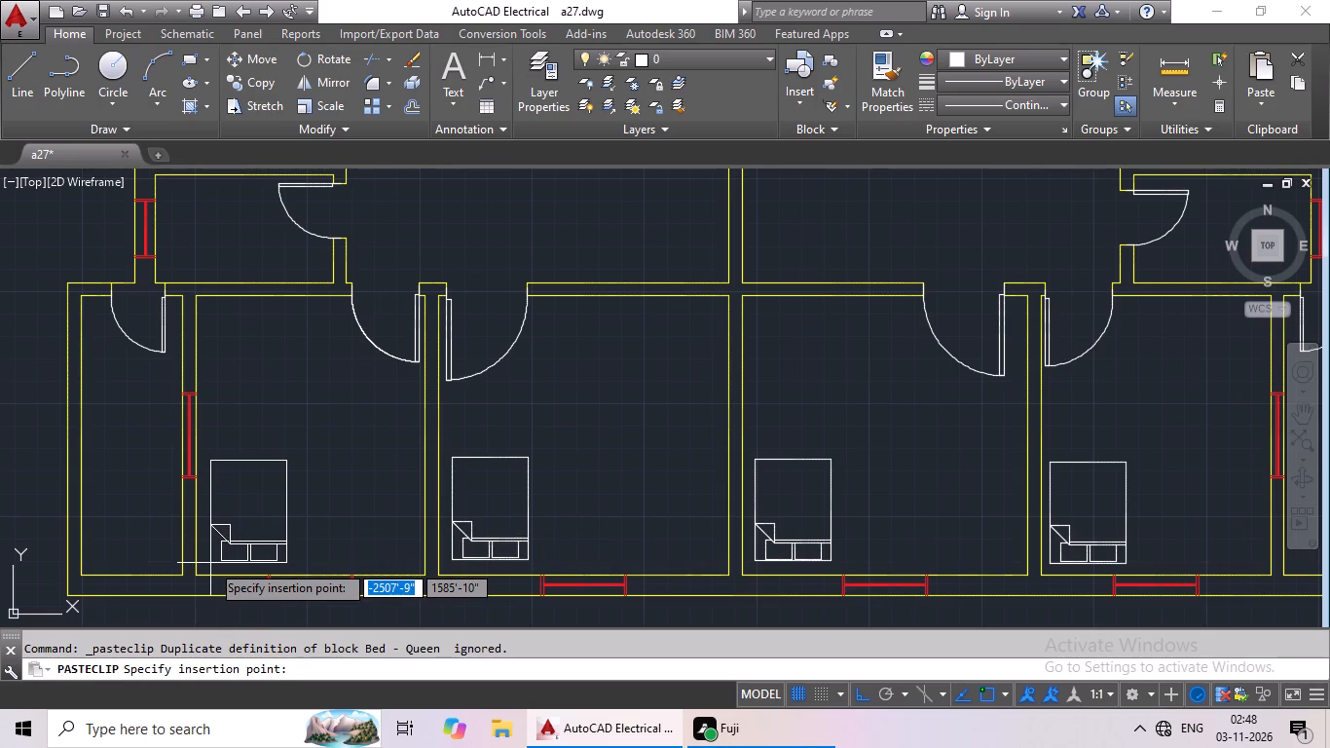
{"action": "left_click", "coordinate": [207, 561]}
Scale the loose four-burner stove block by reference from its left edge, reducing its width to about 1'-2".
{"action": "scroll", "coordinate": [524, 504], "scroll_direction": "down", "scroll_amount": 3}
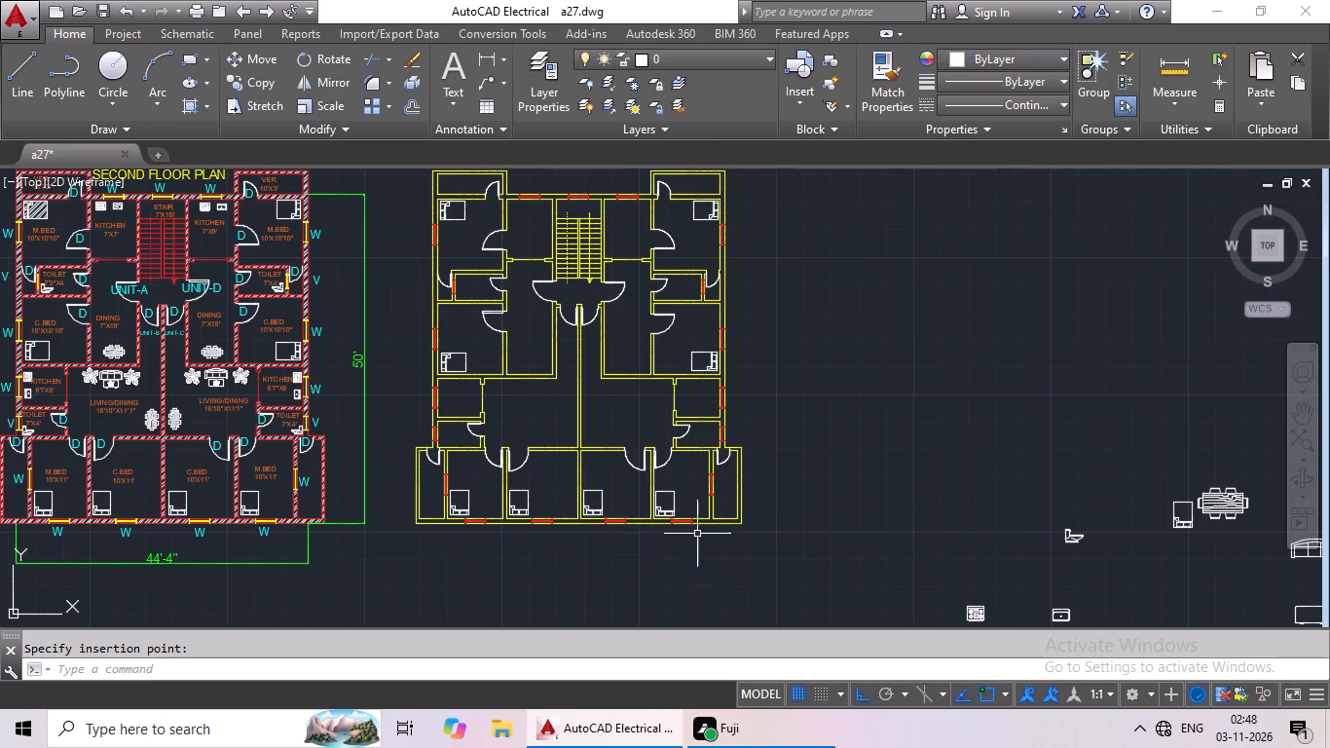
{"action": "middle_click_drag", "start_coordinate": [698, 533], "coordinate": [476, 530]}
{"action": "middle_click_drag", "start_coordinate": [861, 440], "coordinate": [768, 359]}
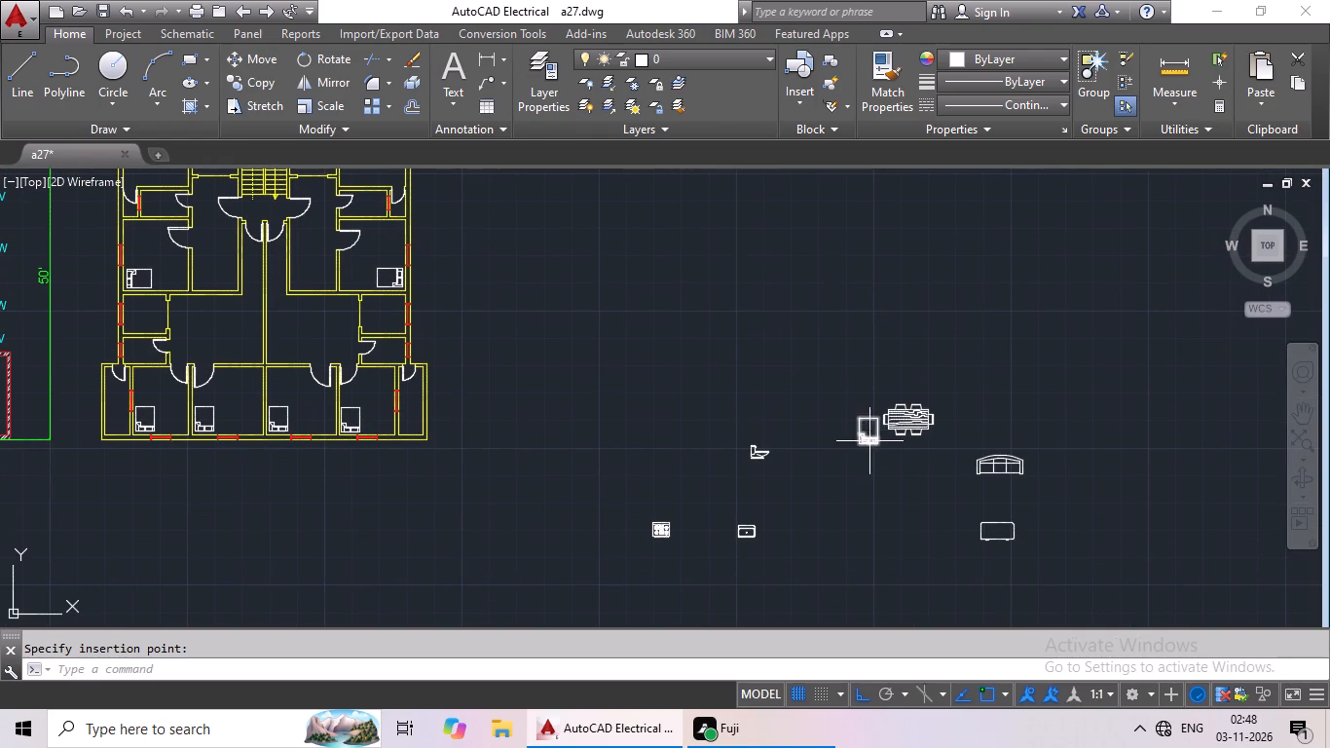
{"action": "middle_click_drag", "start_coordinate": [924, 465], "coordinate": [973, 396]}
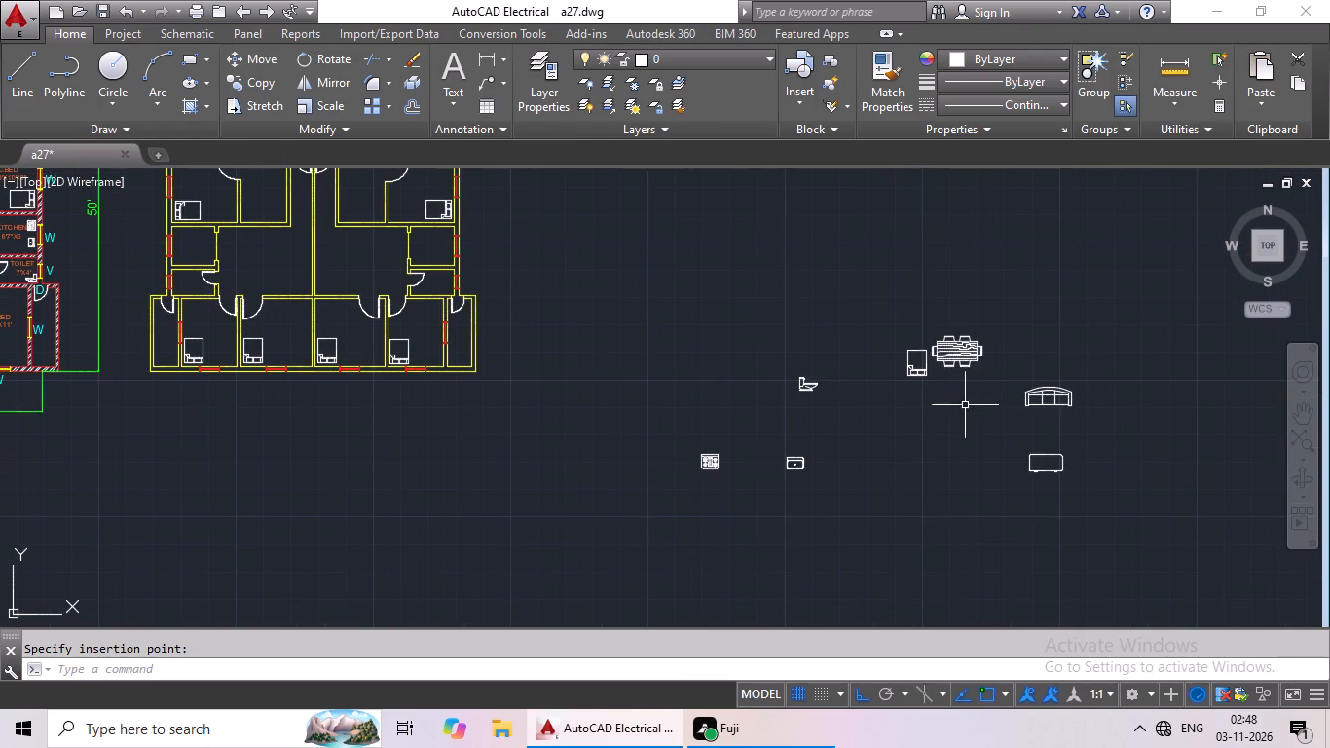
{"action": "middle_click_drag", "start_coordinate": [1001, 433], "coordinate": [875, 417]}
{"action": "middle_click_drag", "start_coordinate": [890, 420], "coordinate": [880, 442]}
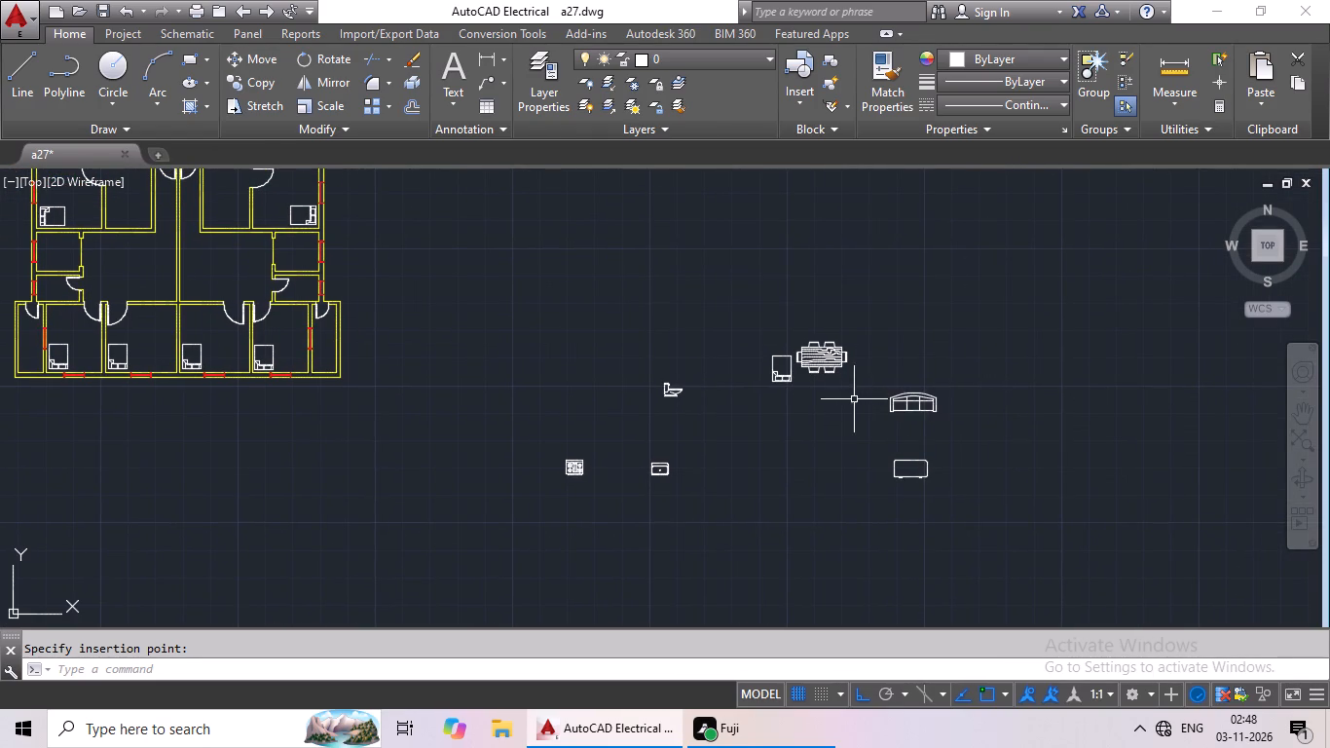
{"action": "middle_click_drag", "start_coordinate": [891, 422], "coordinate": [801, 443]}
{"action": "middle_click_drag", "start_coordinate": [832, 449], "coordinate": [837, 387]}
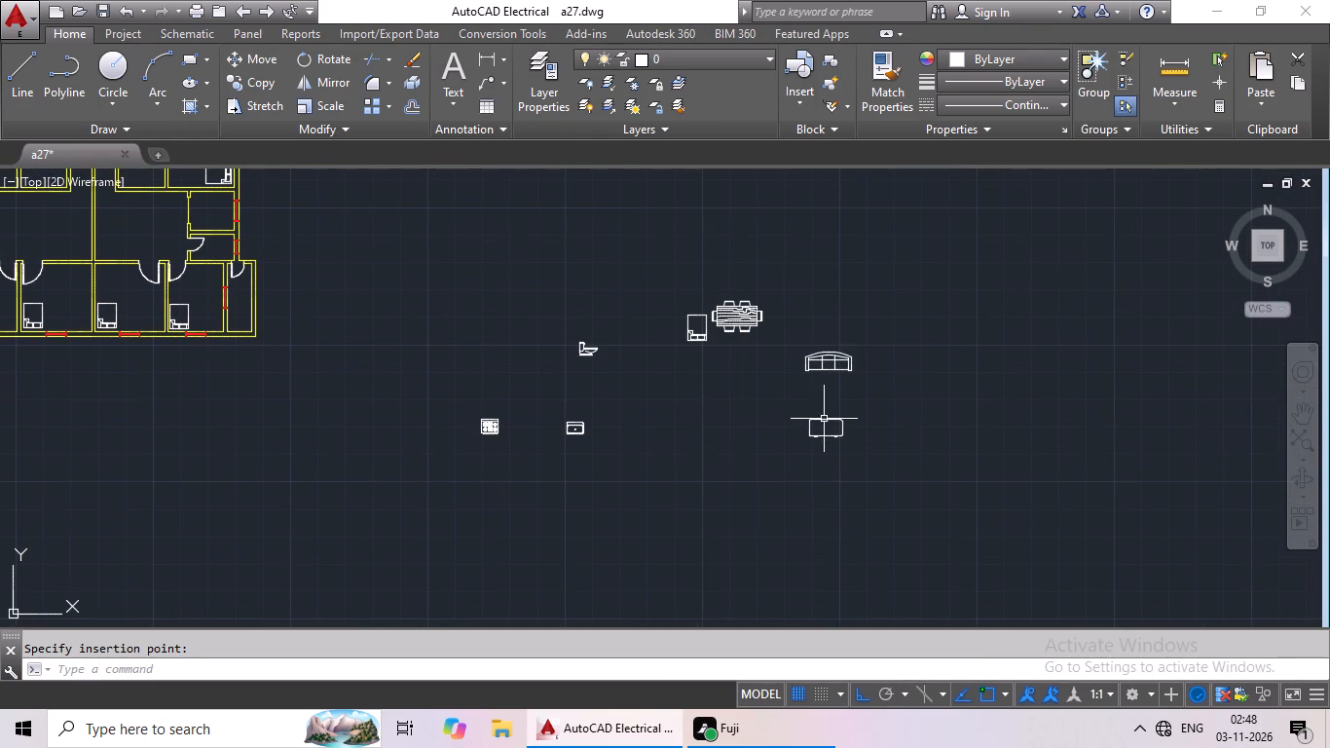
{"action": "middle_click_drag", "start_coordinate": [639, 433], "coordinate": [696, 440]}
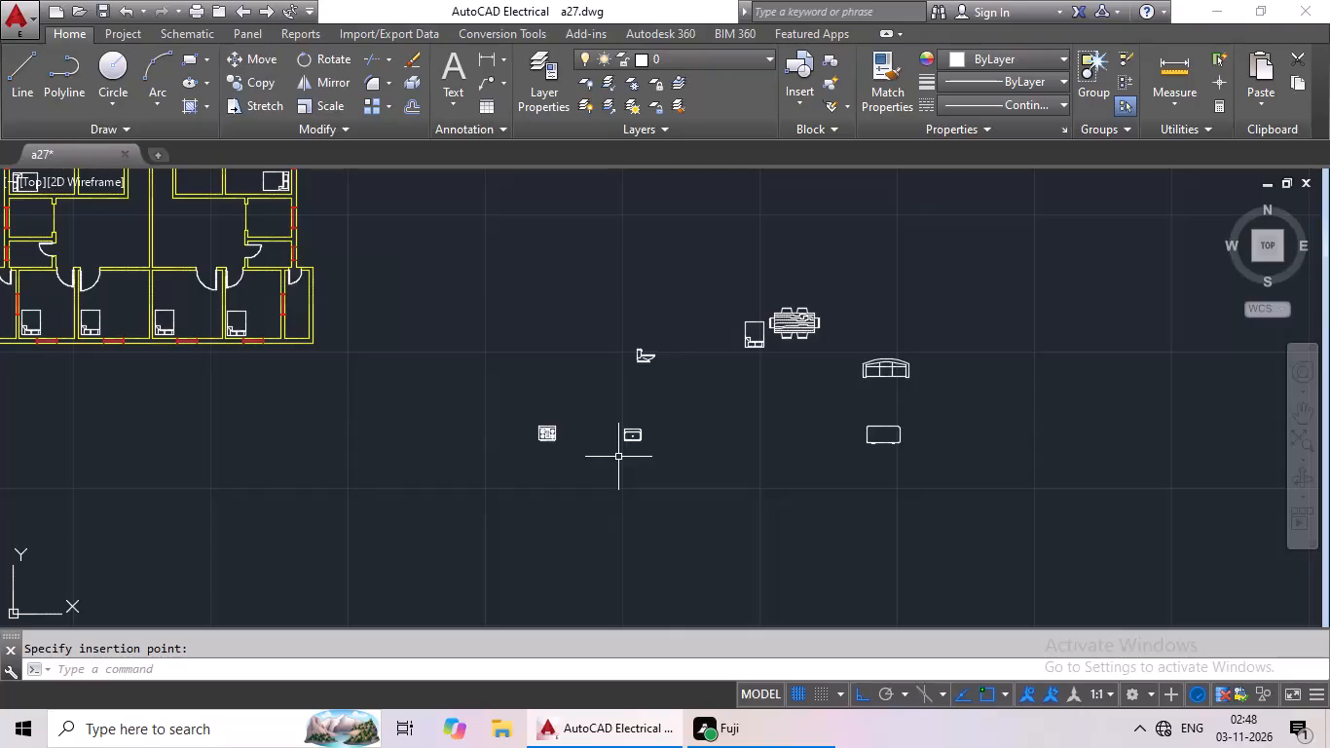
{"action": "scroll", "coordinate": [553, 436], "scroll_direction": "up", "scroll_amount": 4}
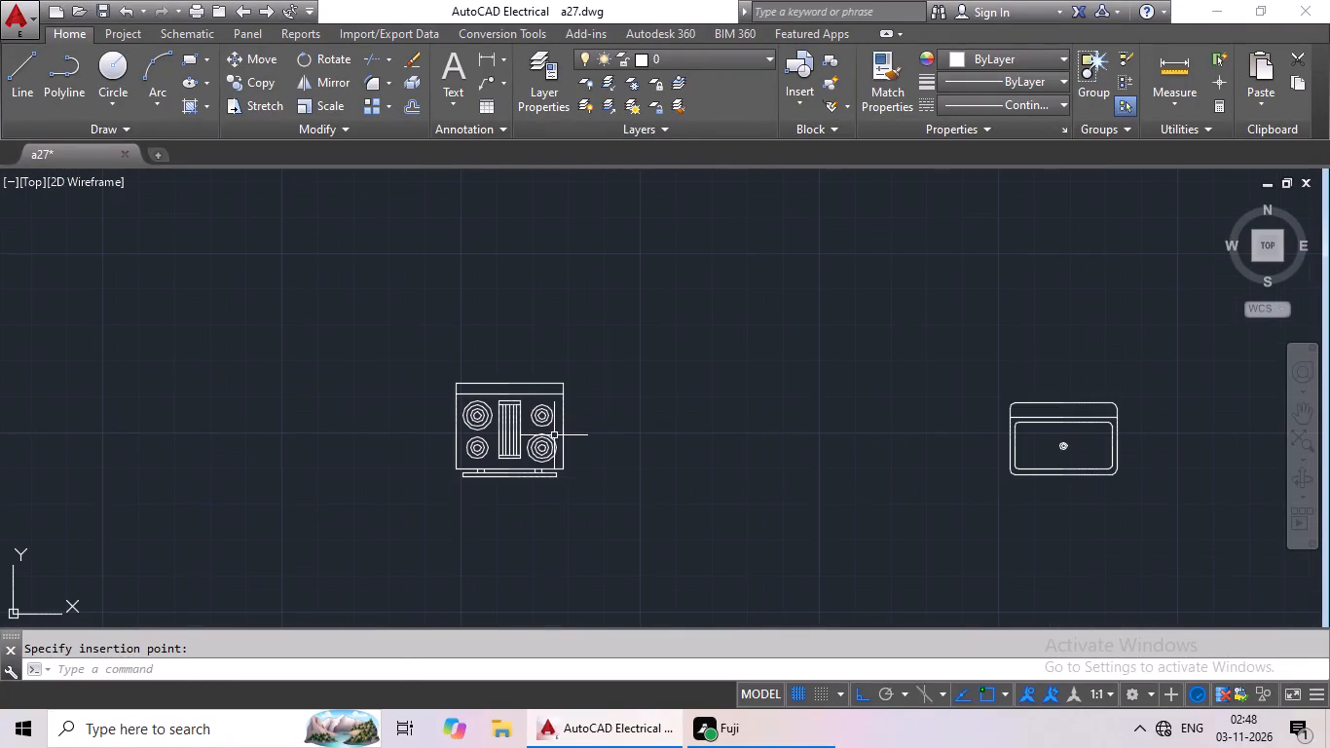
{"action": "double_click", "coordinate": [554, 435]}
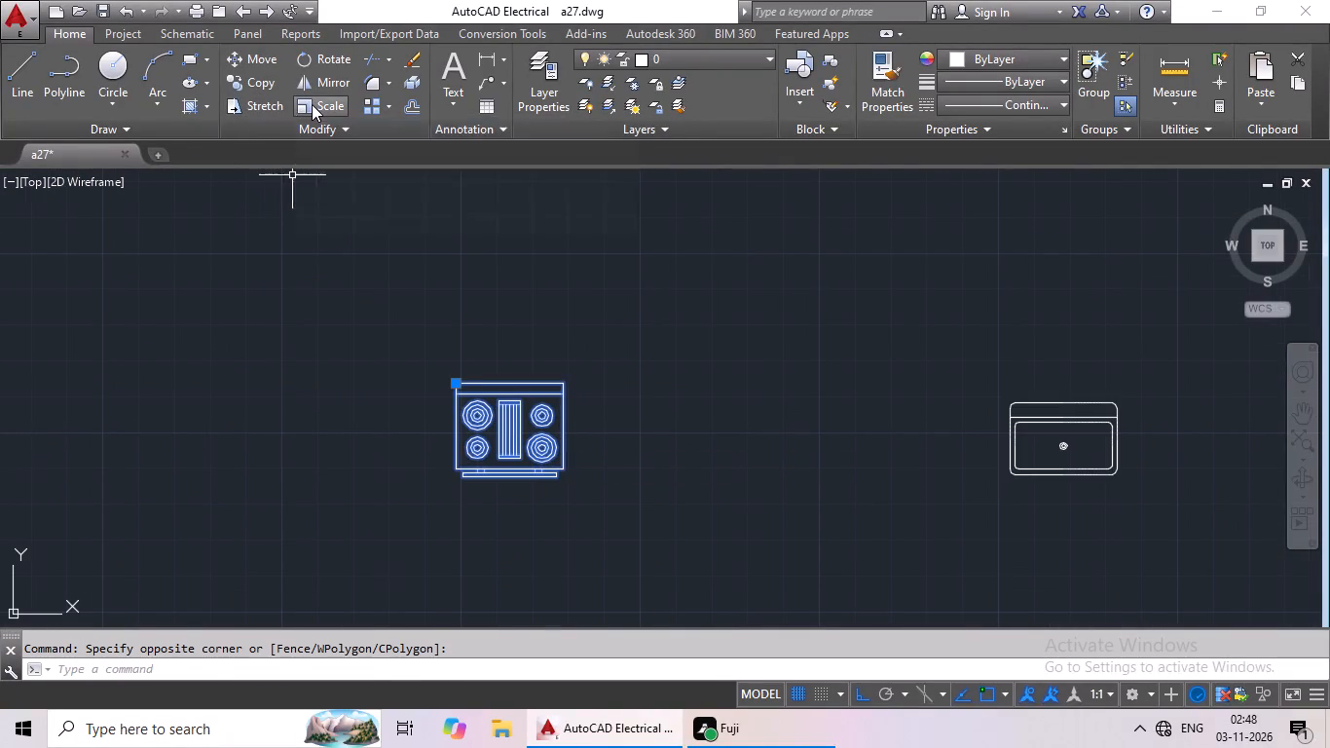
{"action": "left_click", "coordinate": [312, 104]}
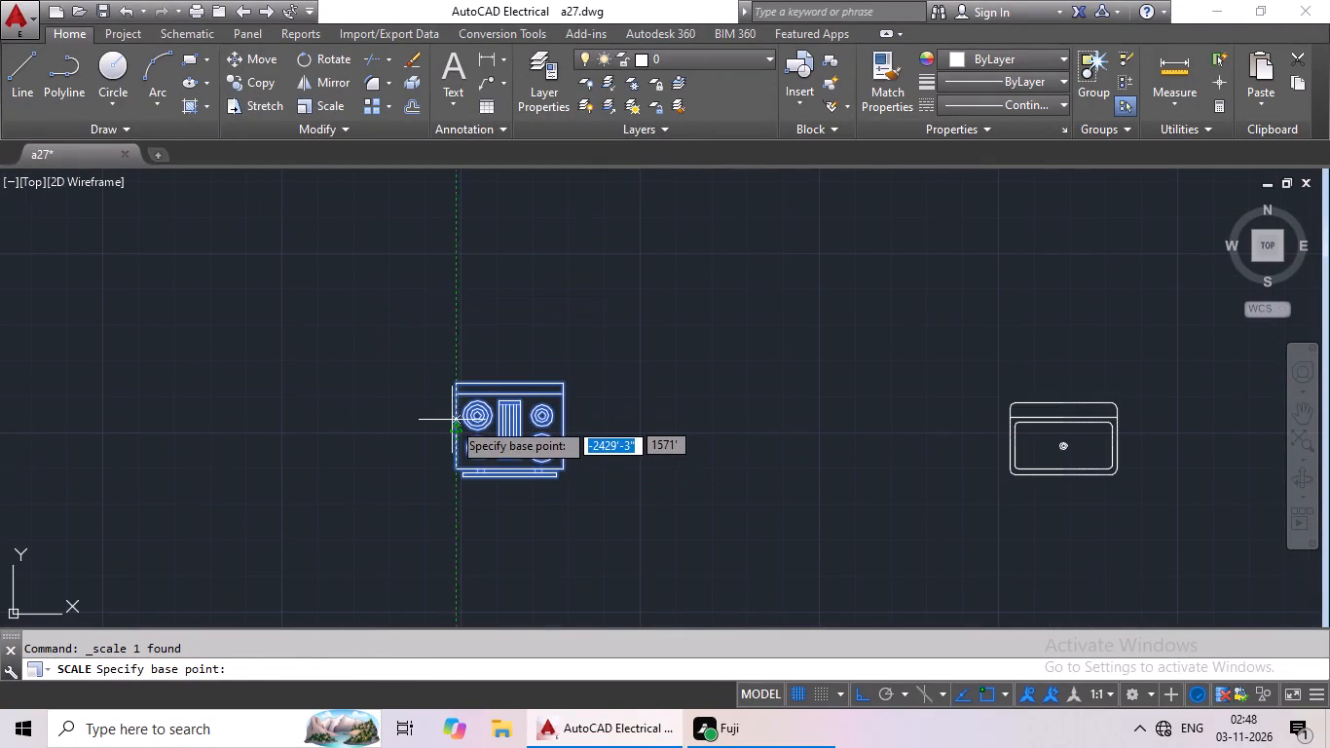
{"action": "left_click", "coordinate": [455, 425]}
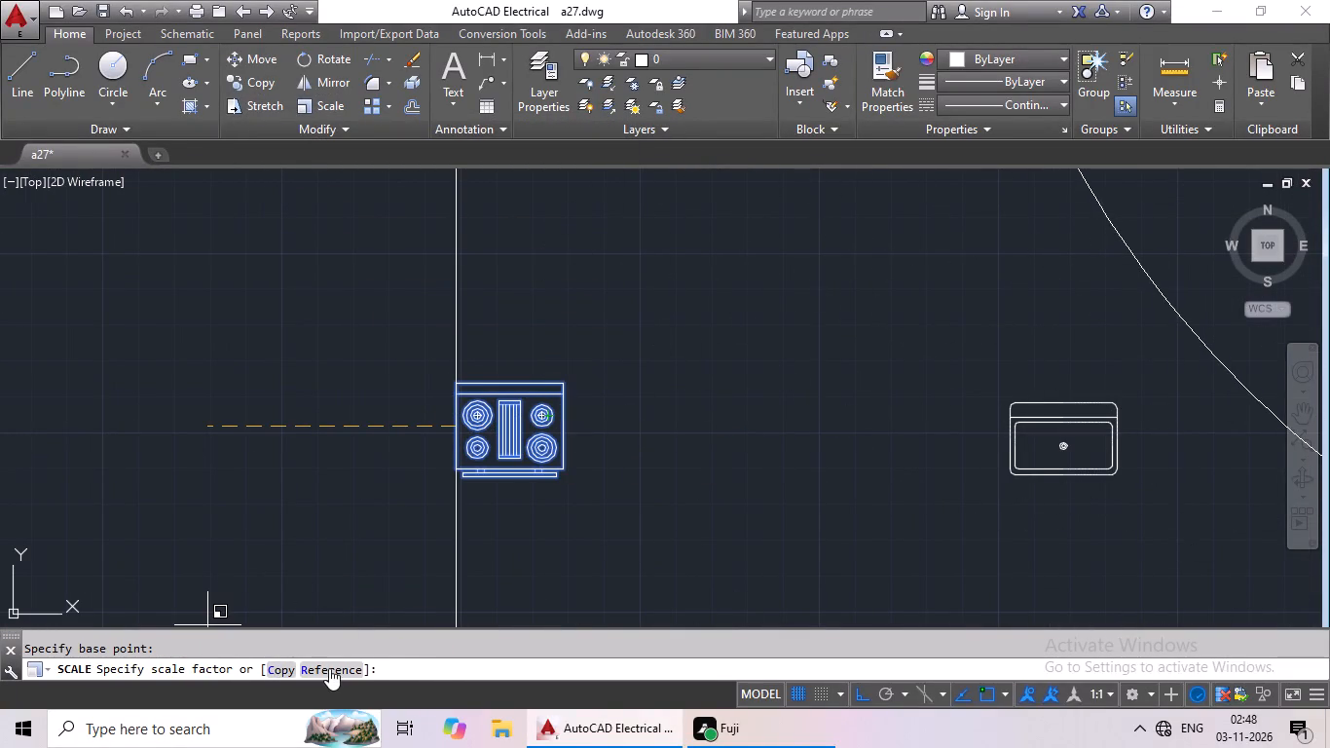
{"action": "left_click", "coordinate": [329, 668]}
{"action": "scroll", "coordinate": [466, 422], "scroll_direction": "up", "scroll_amount": 2}
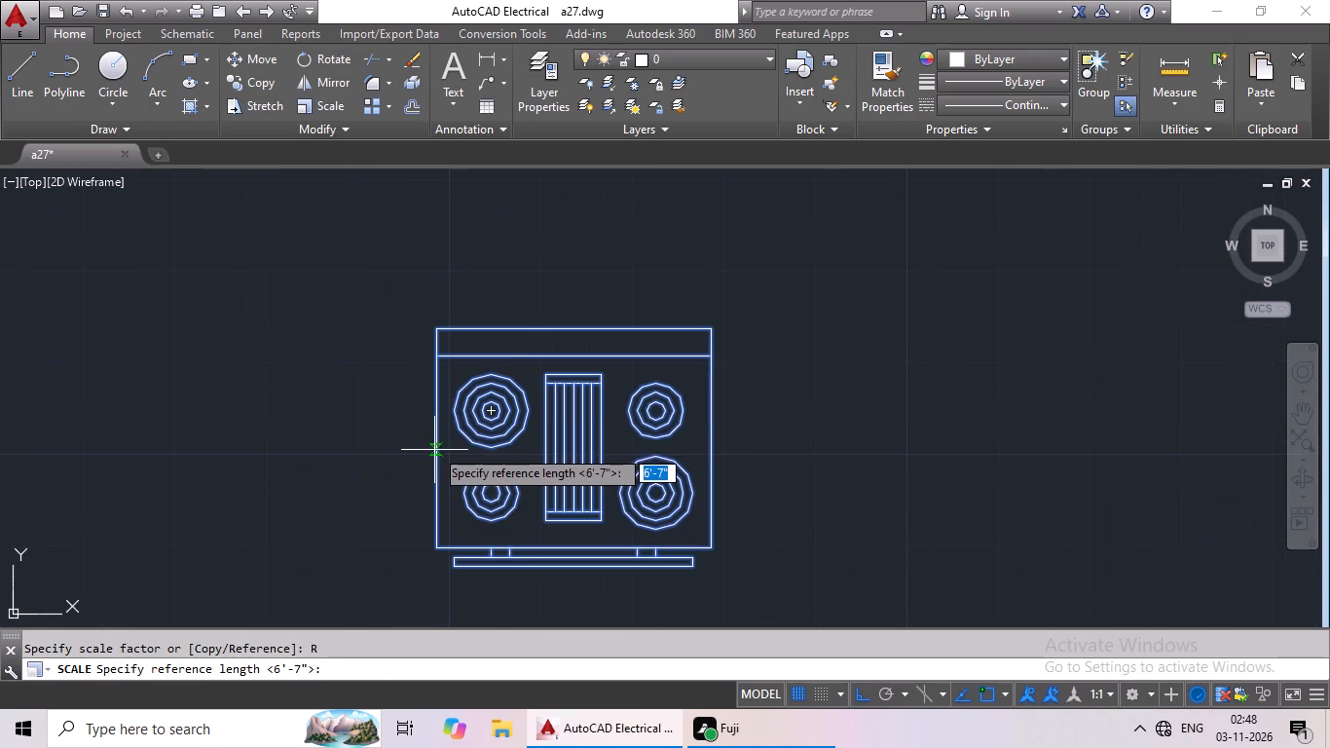
{"action": "left_click", "coordinate": [435, 442]}
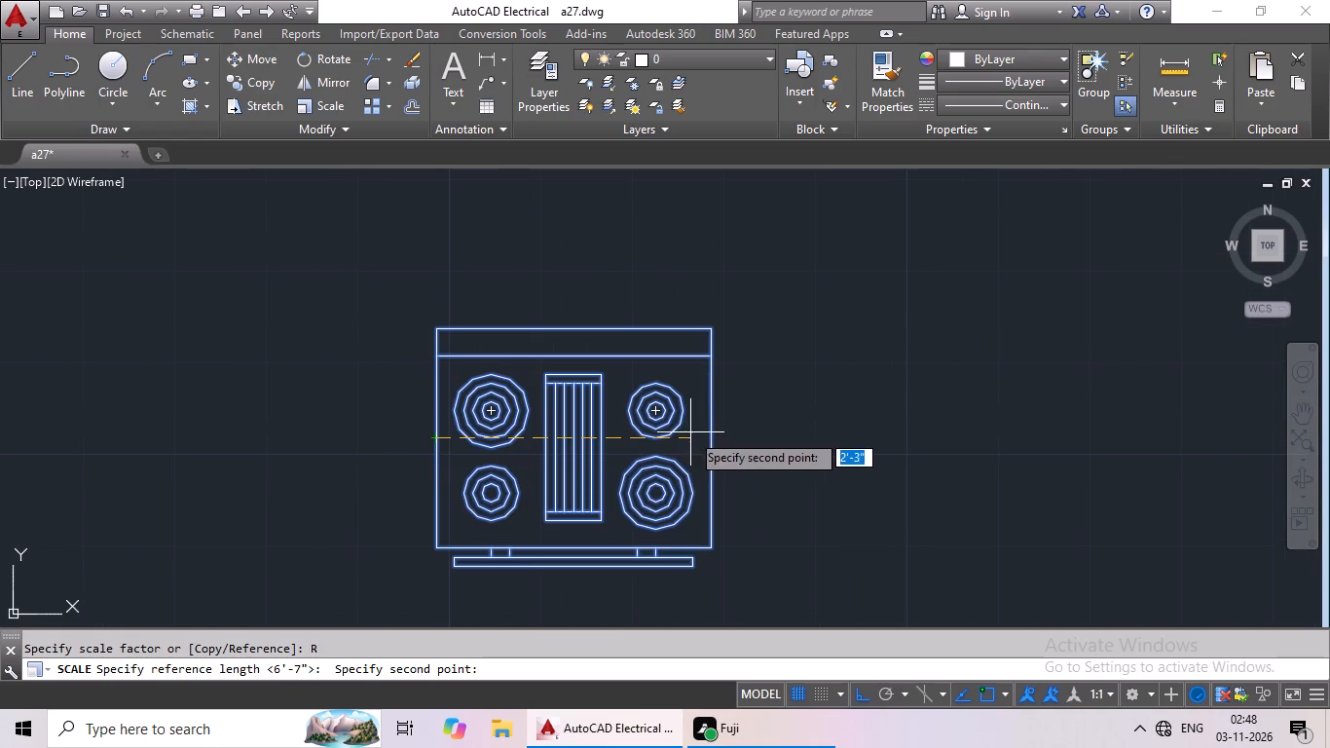
{"action": "left_click", "coordinate": [713, 440]}
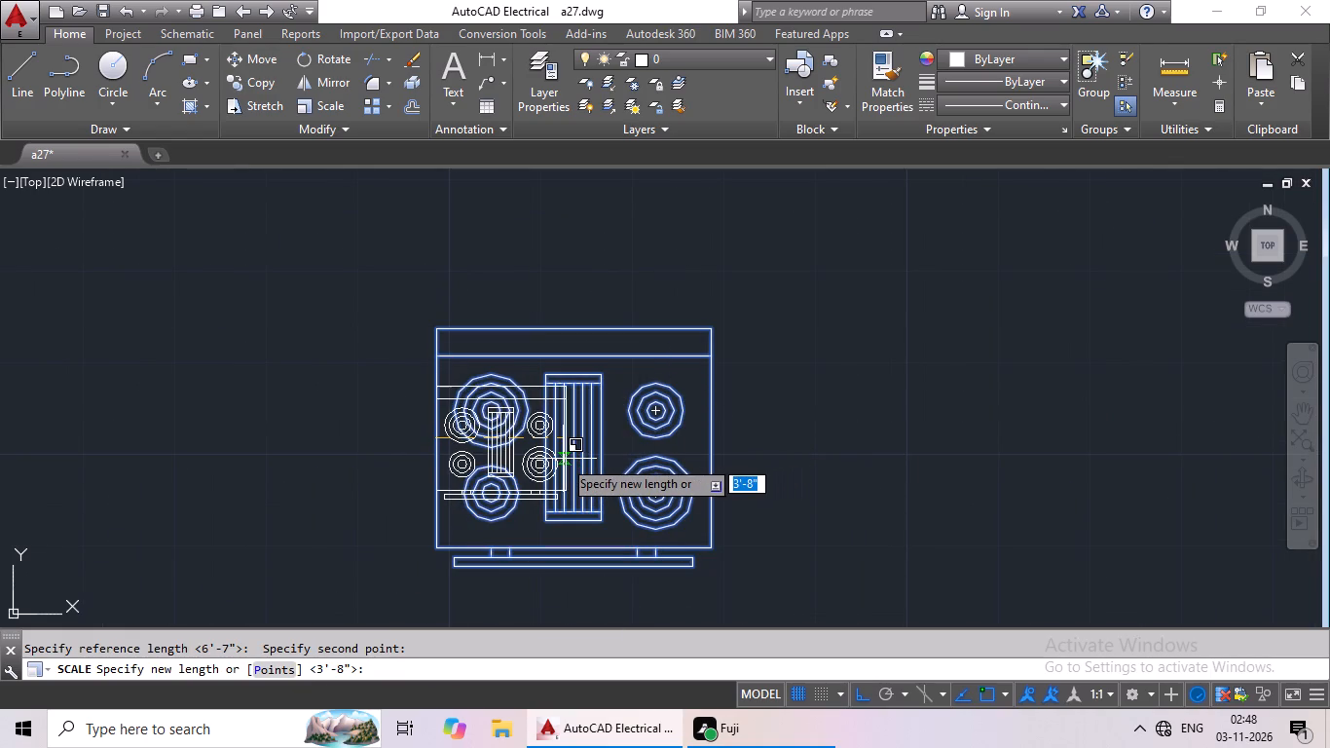
{"action": "left_click", "coordinate": [563, 459]}
Scale the loose sink block by reference from its left edge, reducing it to about half its width.
{"action": "scroll", "coordinate": [712, 435], "scroll_direction": "down", "scroll_amount": 3}
{"action": "middle_click_drag", "start_coordinate": [728, 430], "coordinate": [429, 376]}
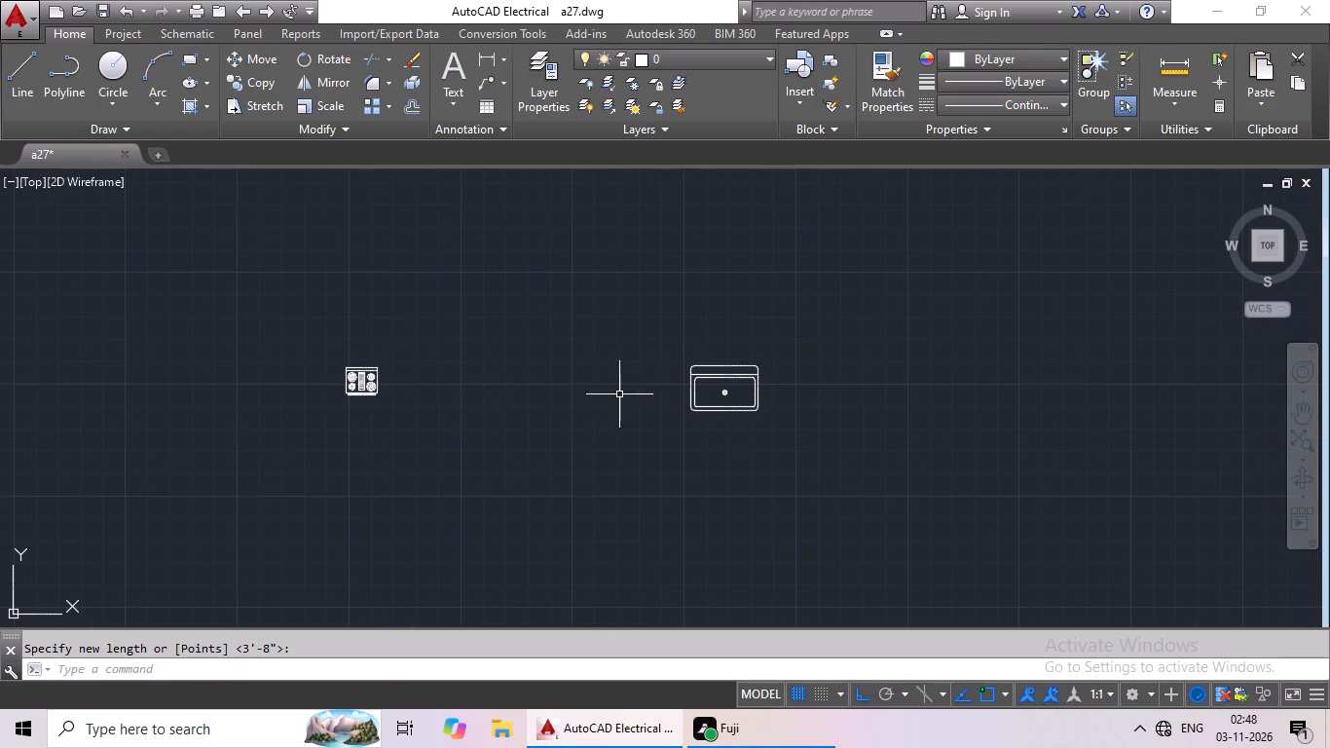
{"action": "left_click", "coordinate": [695, 393]}
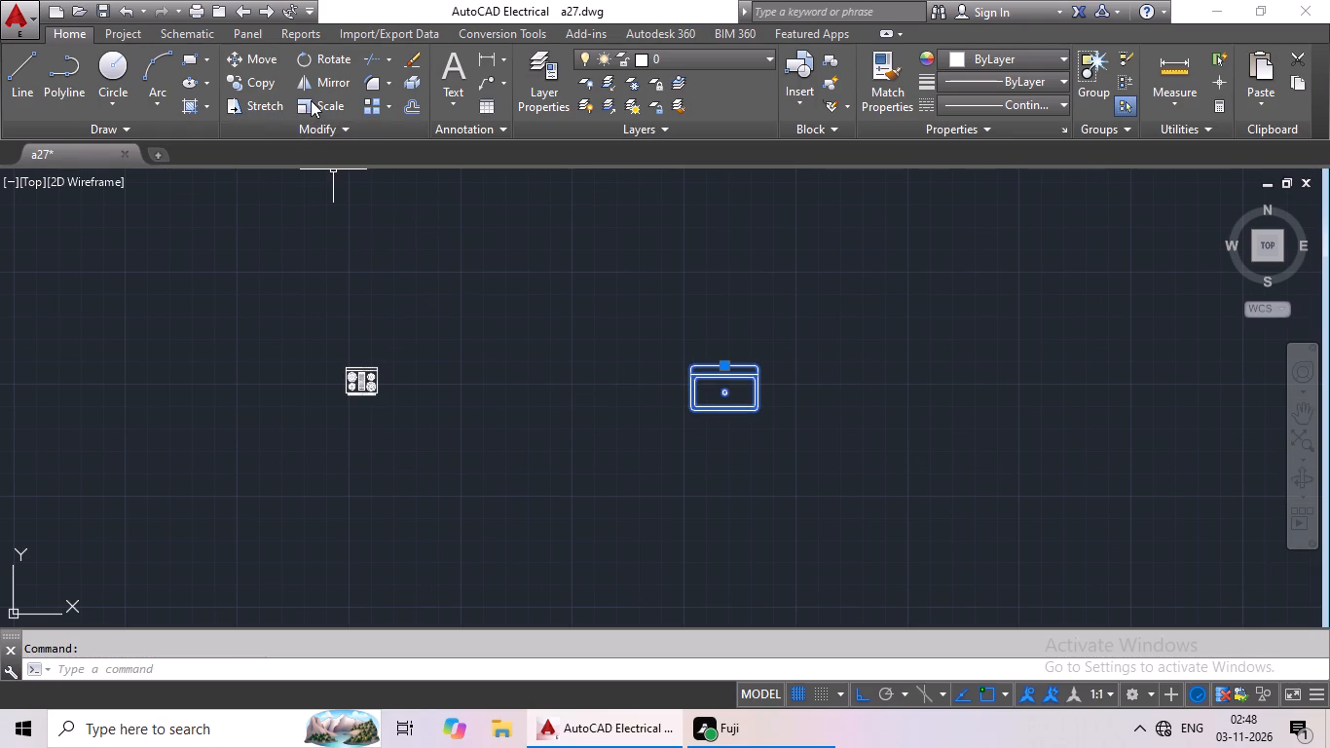
{"action": "left_click_drag", "start_coordinate": [311, 99], "coordinate": [318, 116]}
{"action": "scroll", "coordinate": [796, 370], "scroll_direction": "up", "scroll_amount": 3}
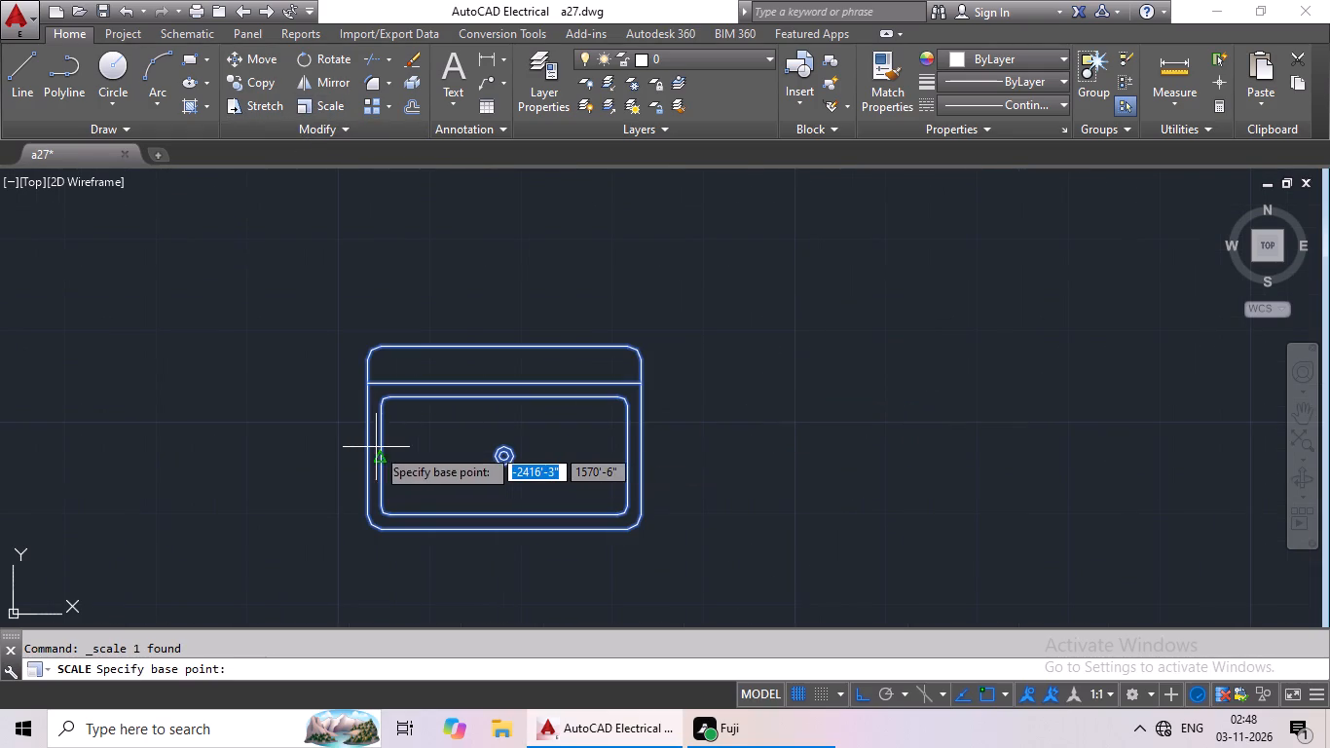
{"action": "left_click", "coordinate": [366, 451]}
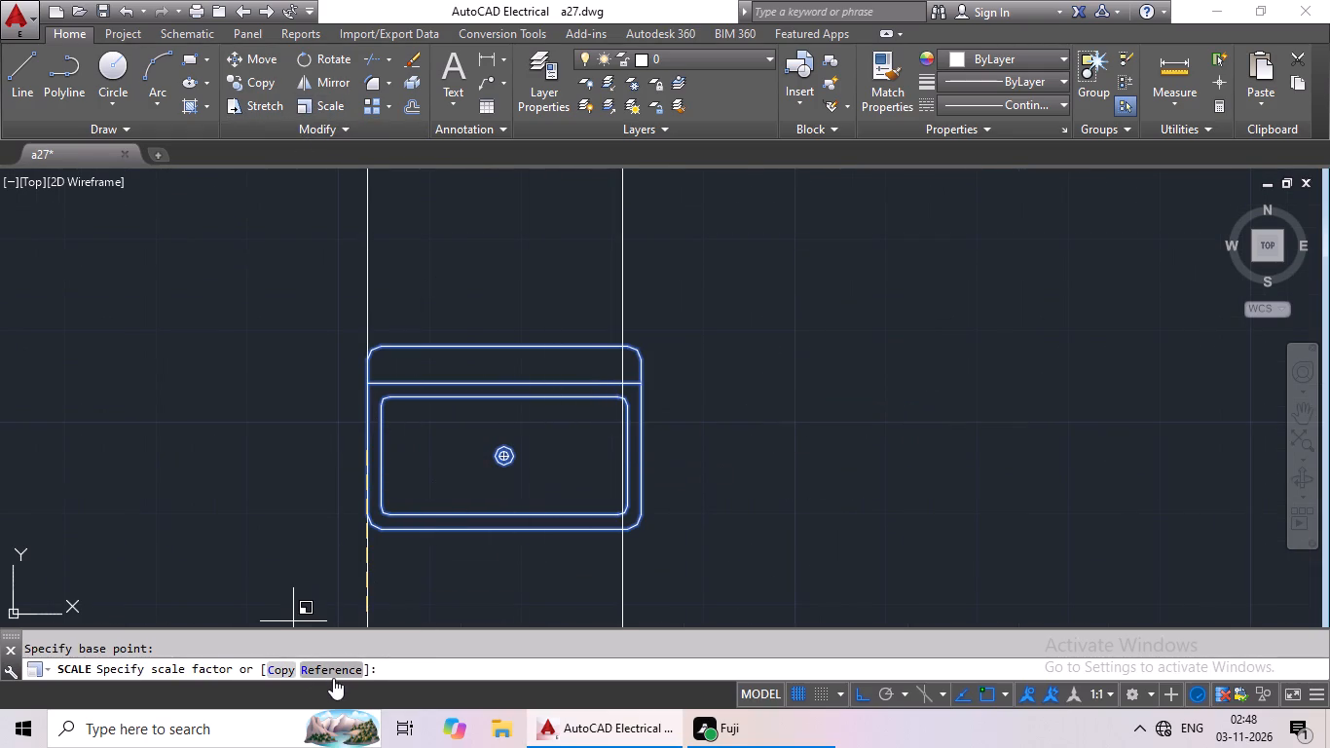
{"action": "left_click", "coordinate": [333, 674]}
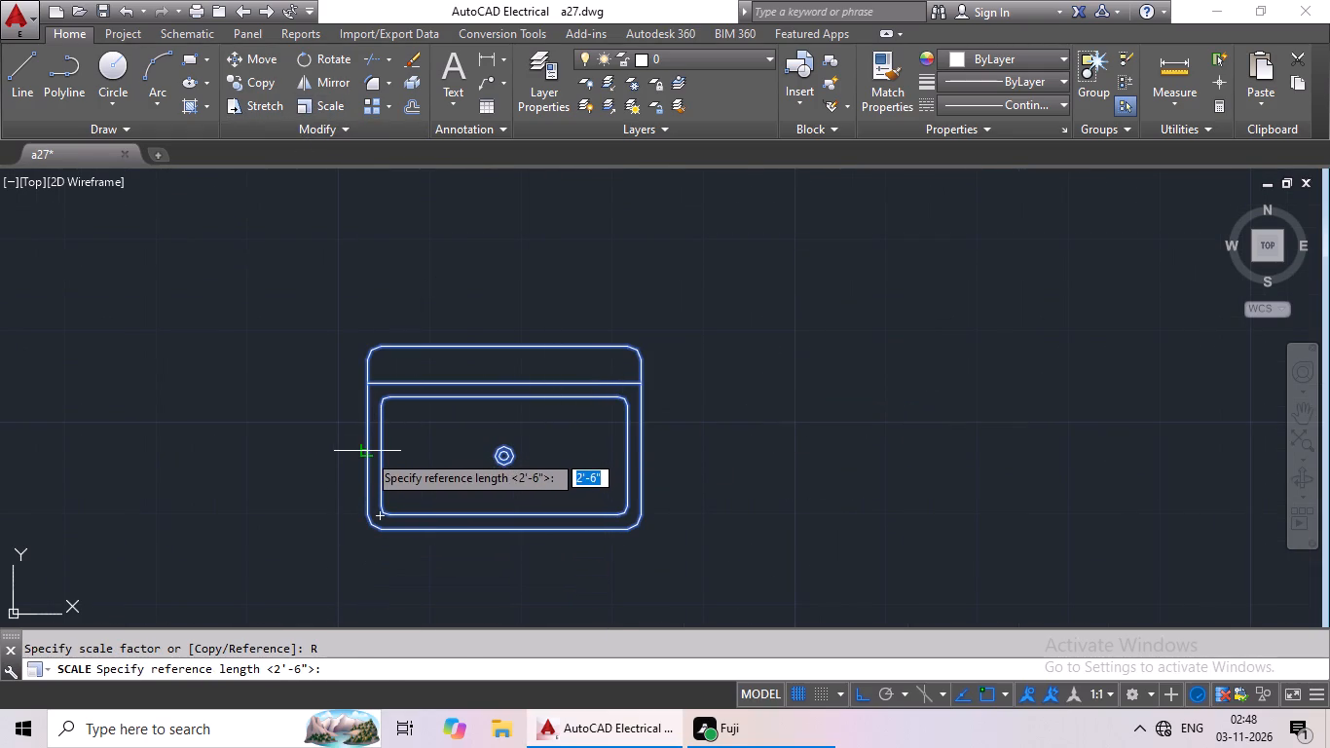
{"action": "left_click", "coordinate": [367, 453]}
{"action": "left_click", "coordinate": [638, 452]}
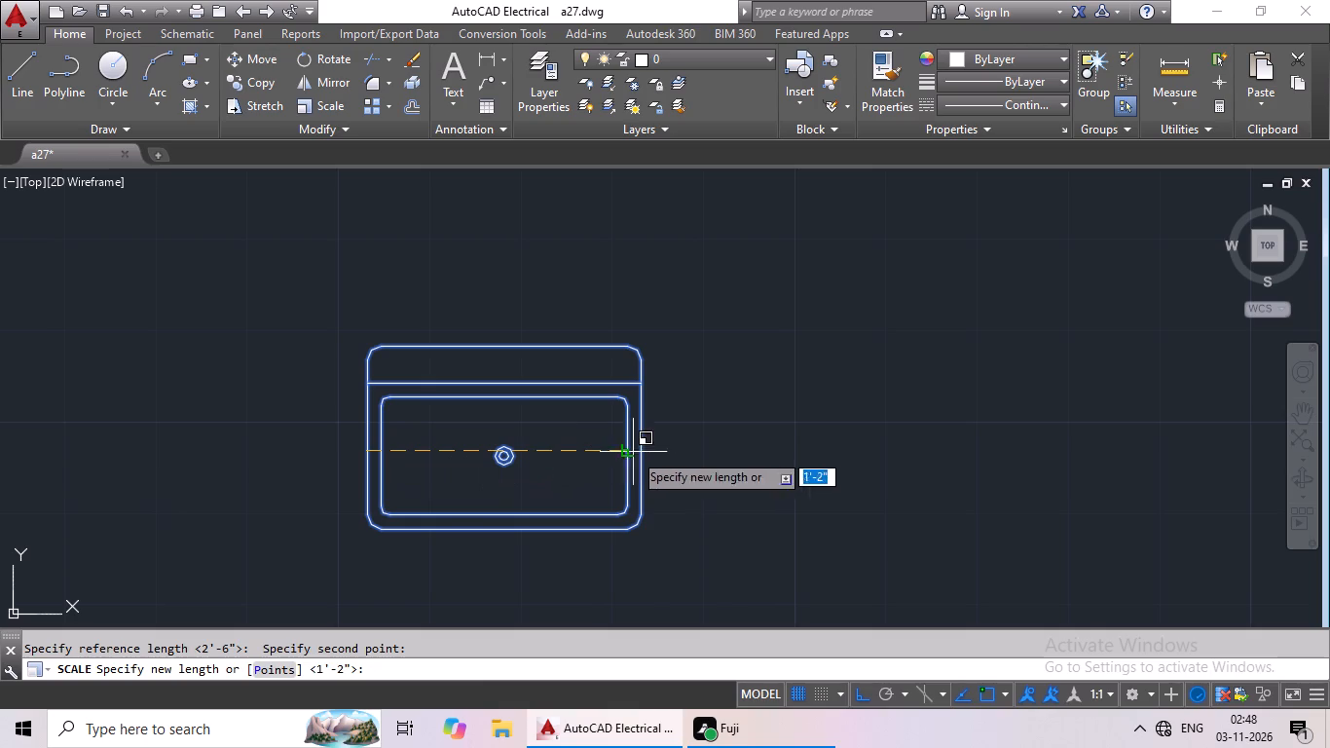